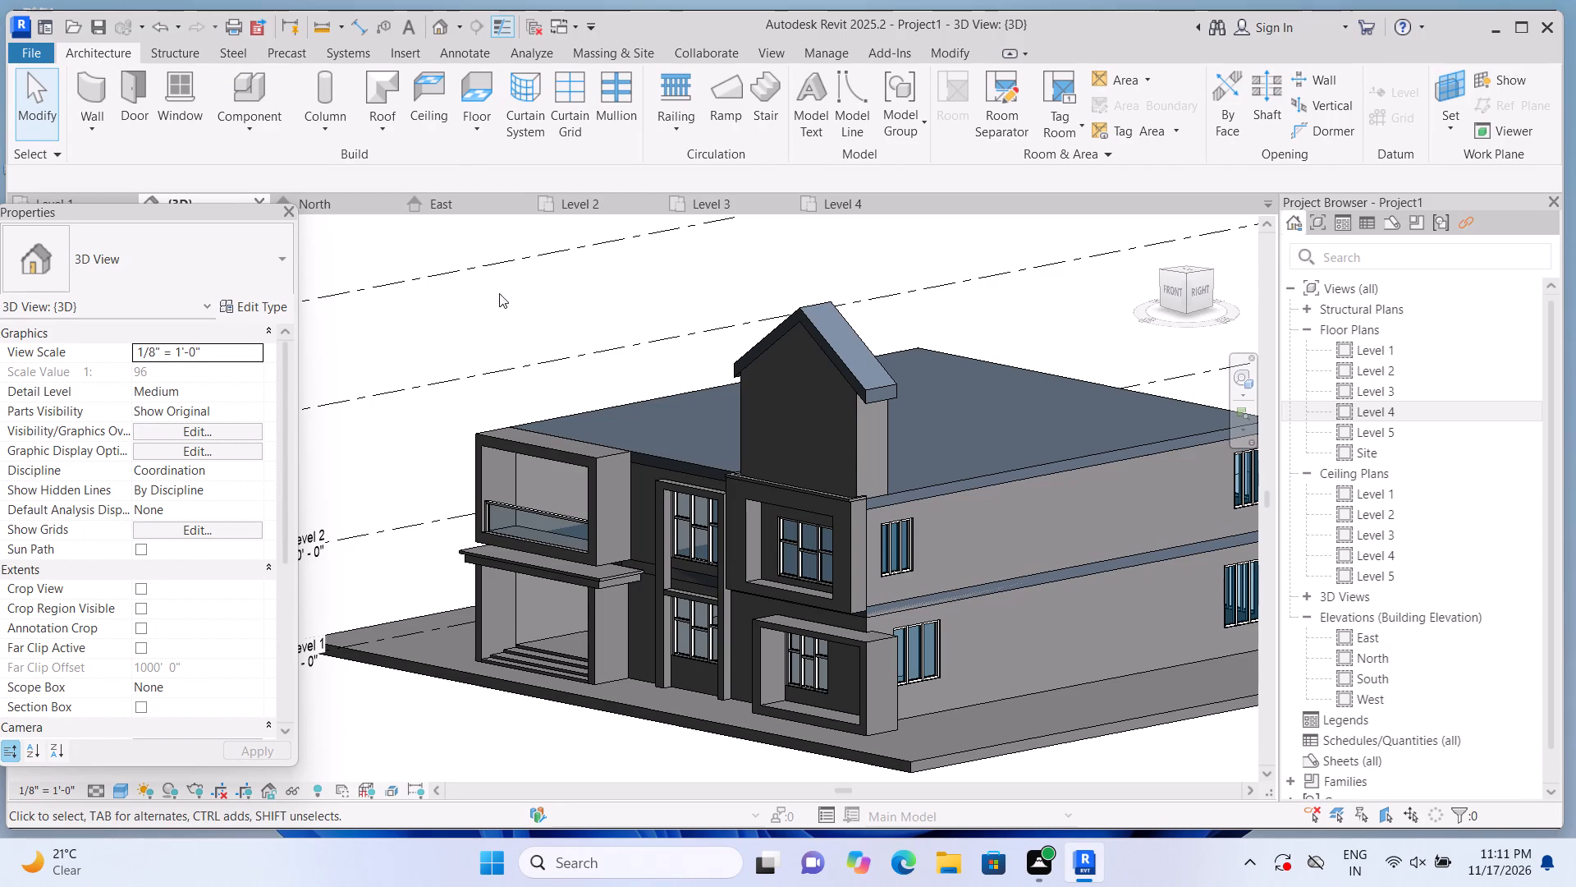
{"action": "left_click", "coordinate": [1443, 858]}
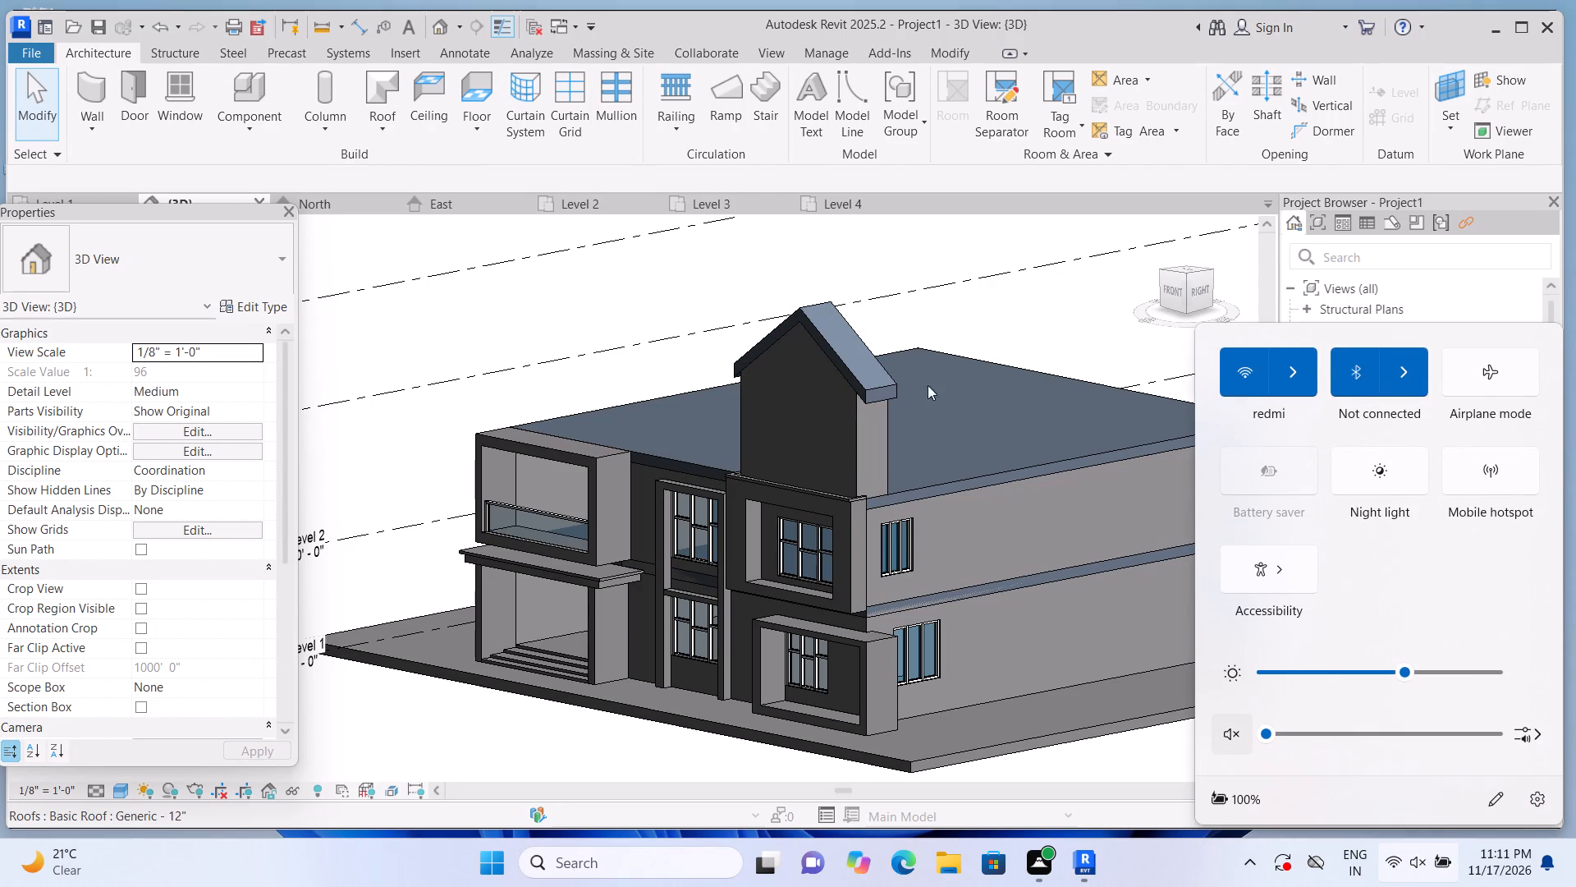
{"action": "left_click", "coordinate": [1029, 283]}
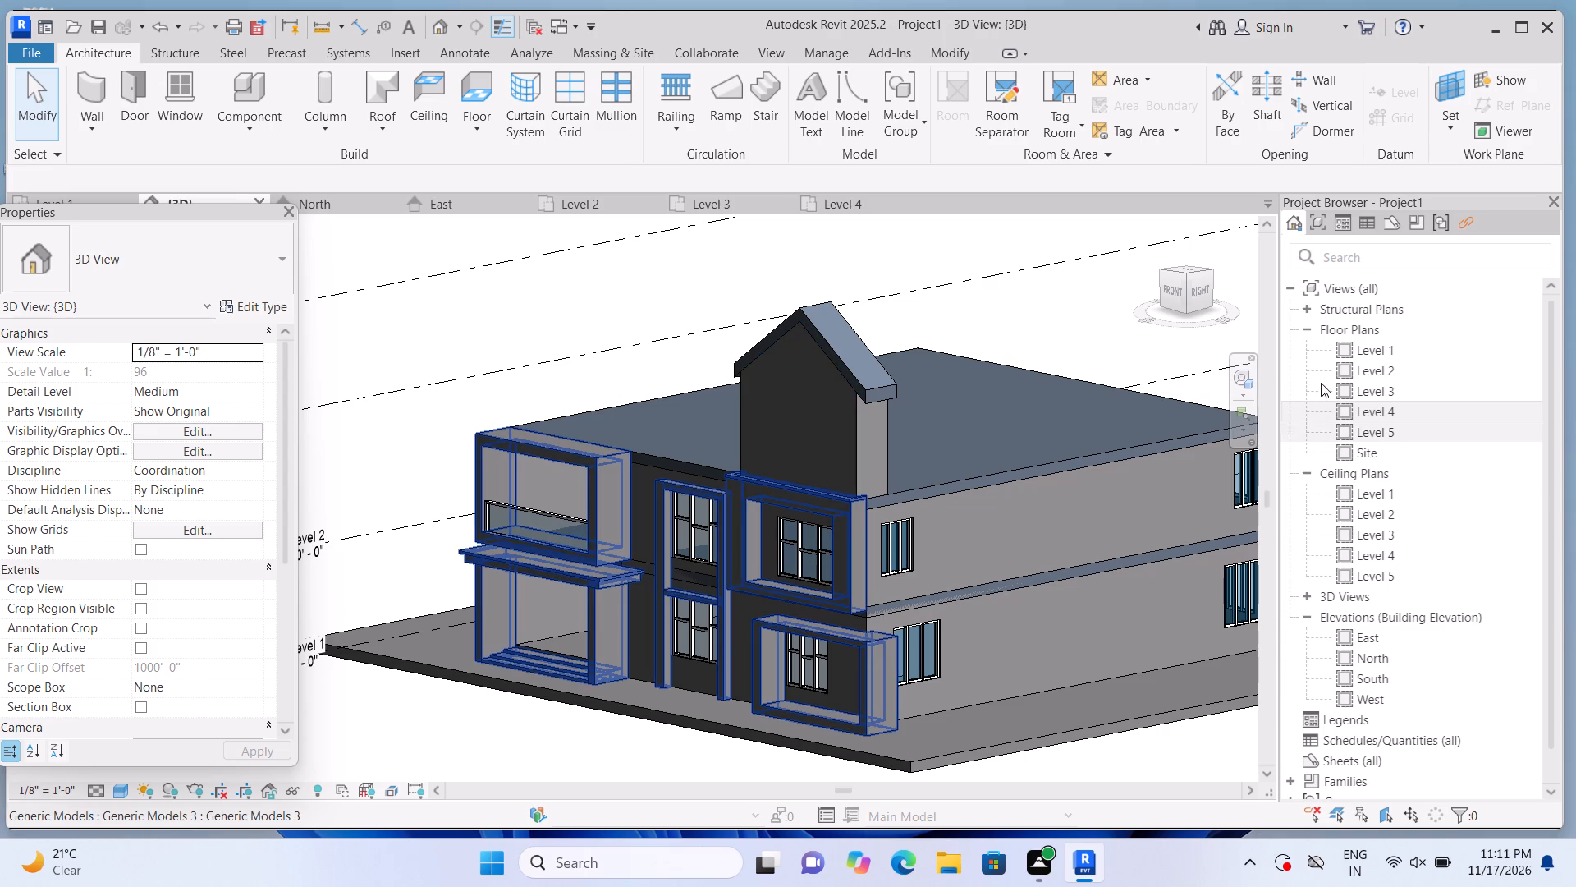
In the Level 3 plan, draw a Curtain Wall 1 segment about 2'-11" long within the enclosure's front wall.
{"action": "double_click", "coordinate": [1347, 387]}
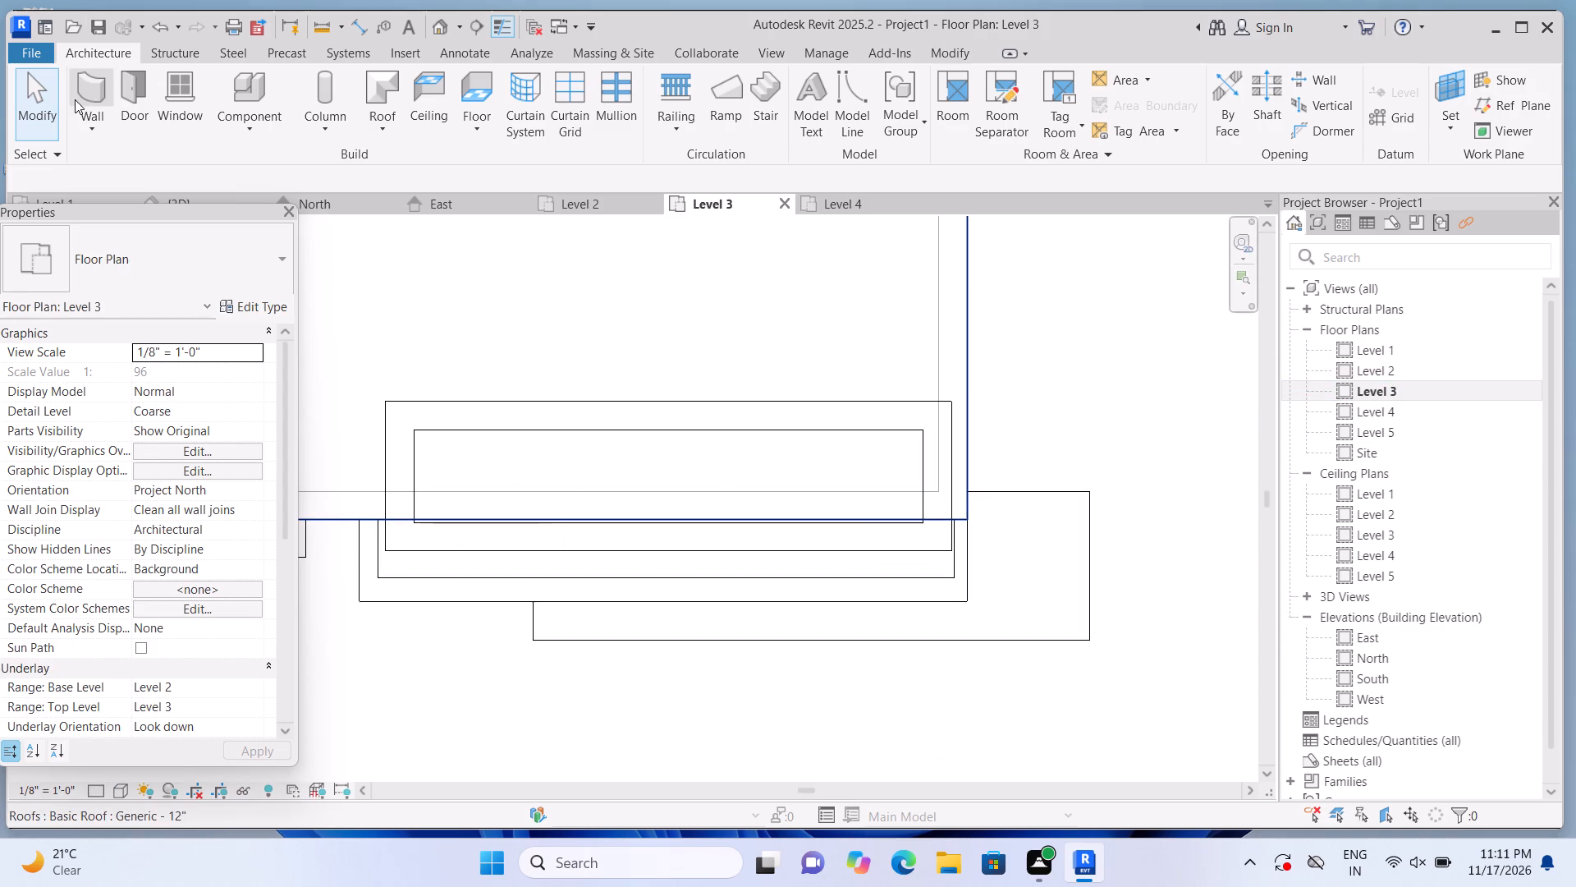
{"action": "left_click", "coordinate": [78, 97]}
{"action": "left_click", "coordinate": [239, 257]}
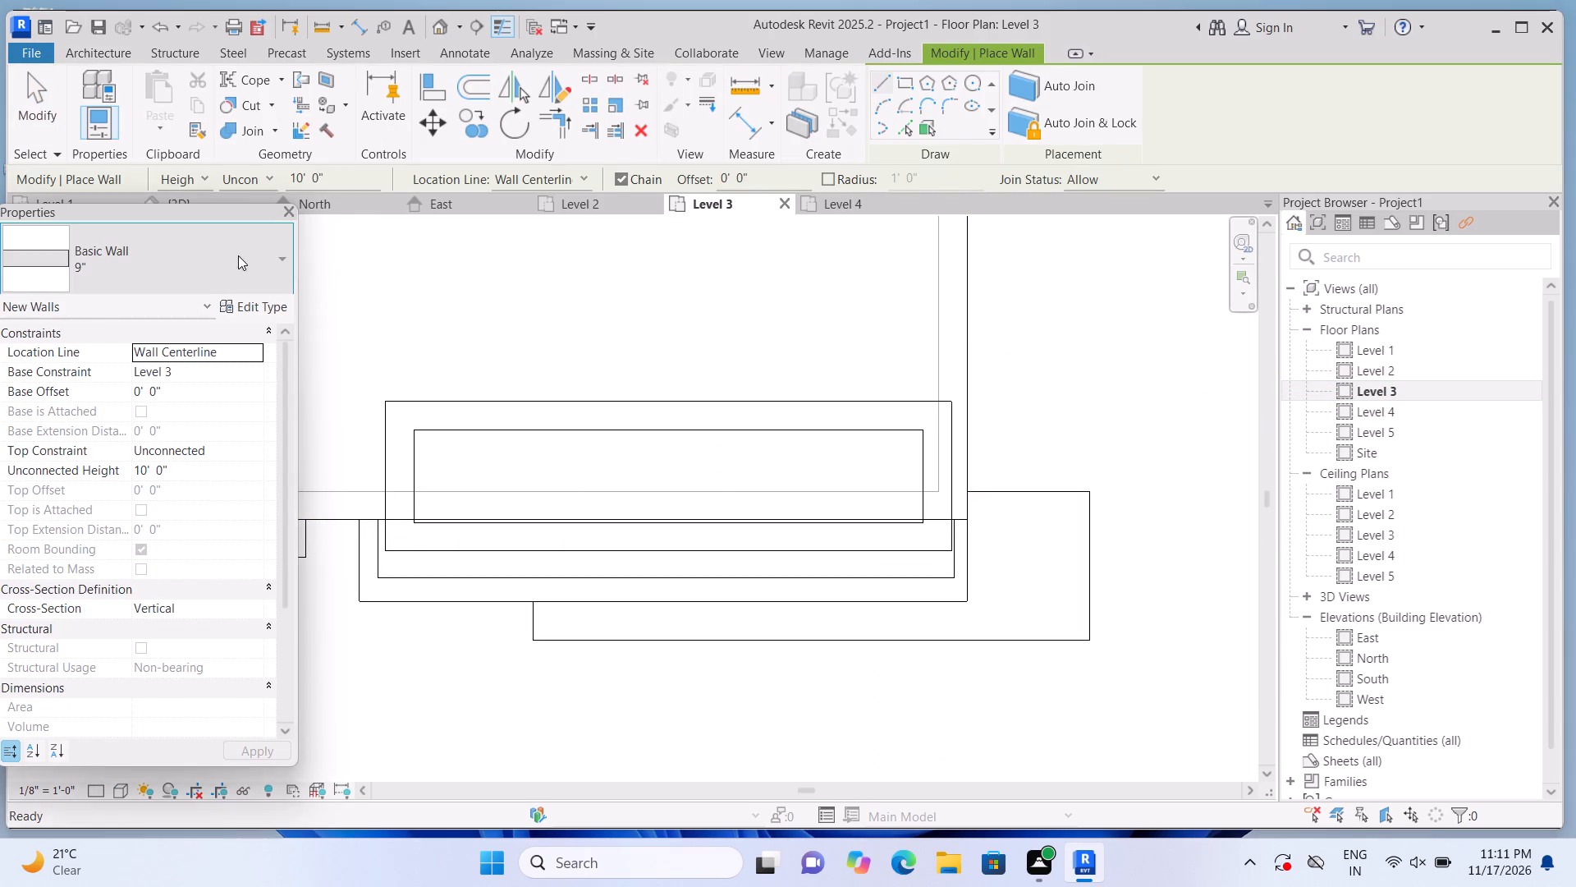
{"action": "scroll", "coordinate": [195, 511], "scroll_direction": "down", "scroll_amount": 10}
{"action": "left_click", "coordinate": [184, 587]}
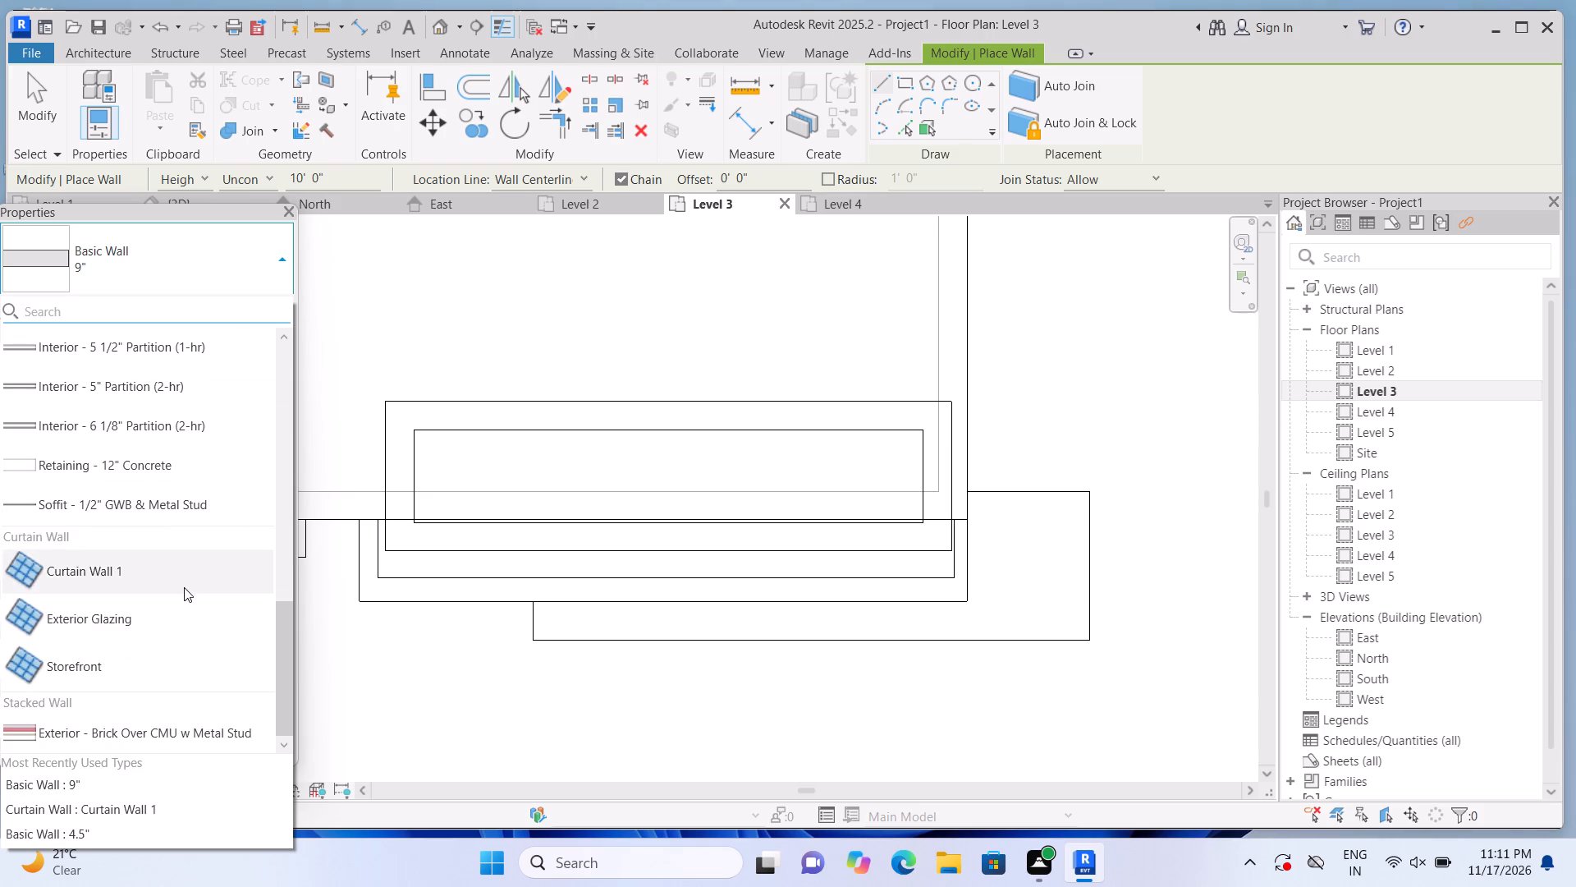
{"action": "scroll", "coordinate": [626, 586], "scroll_direction": "up", "scroll_amount": 1}
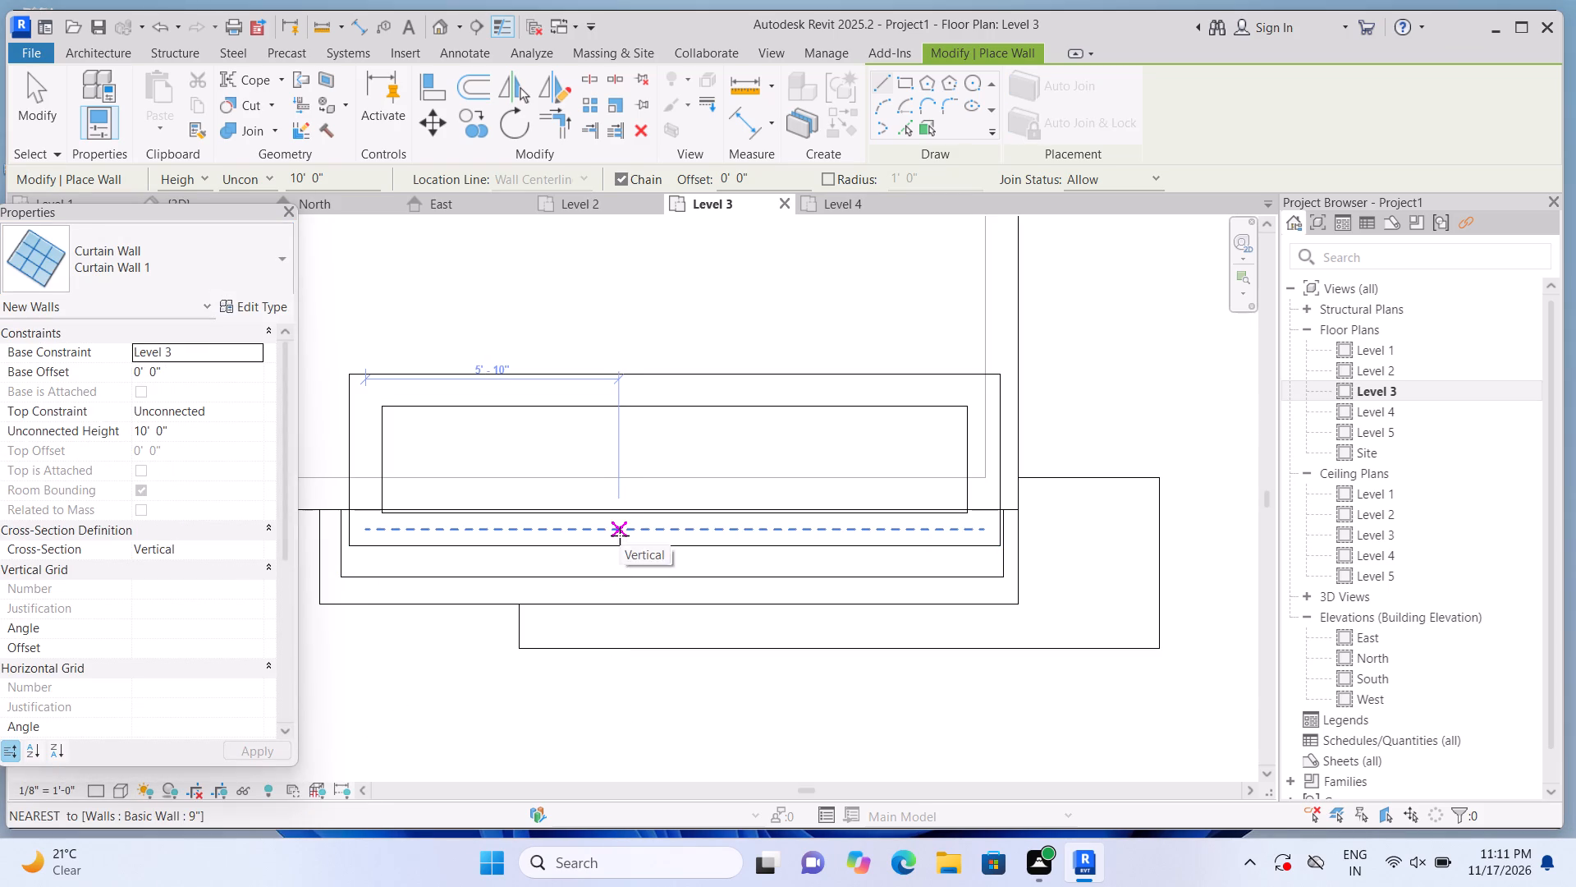
{"action": "left_click", "coordinate": [594, 537]}
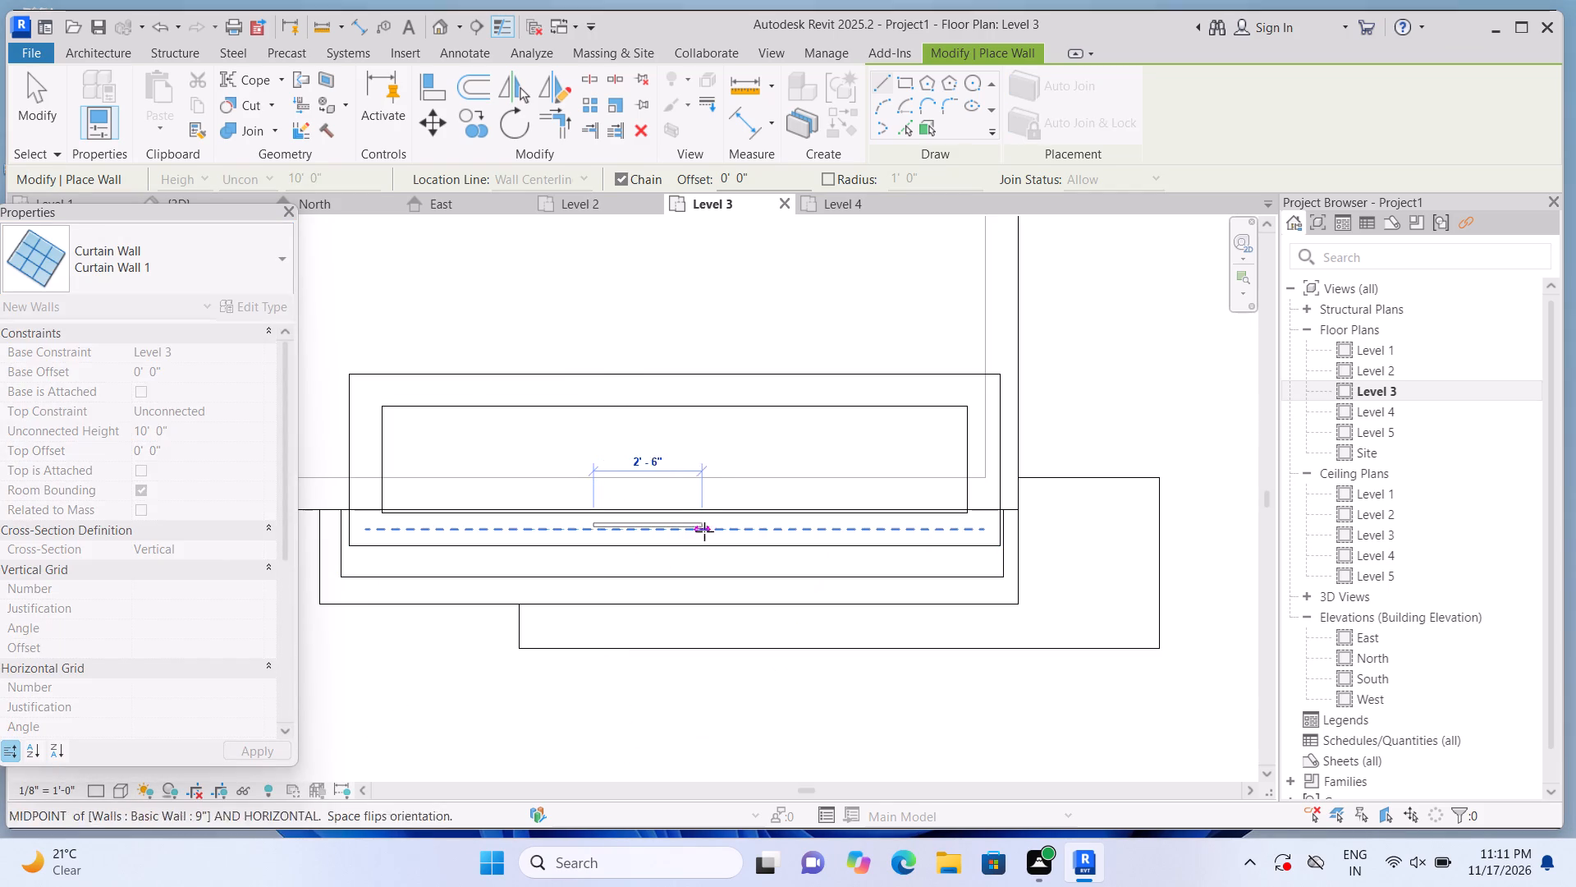
{"action": "left_click", "coordinate": [720, 535]}
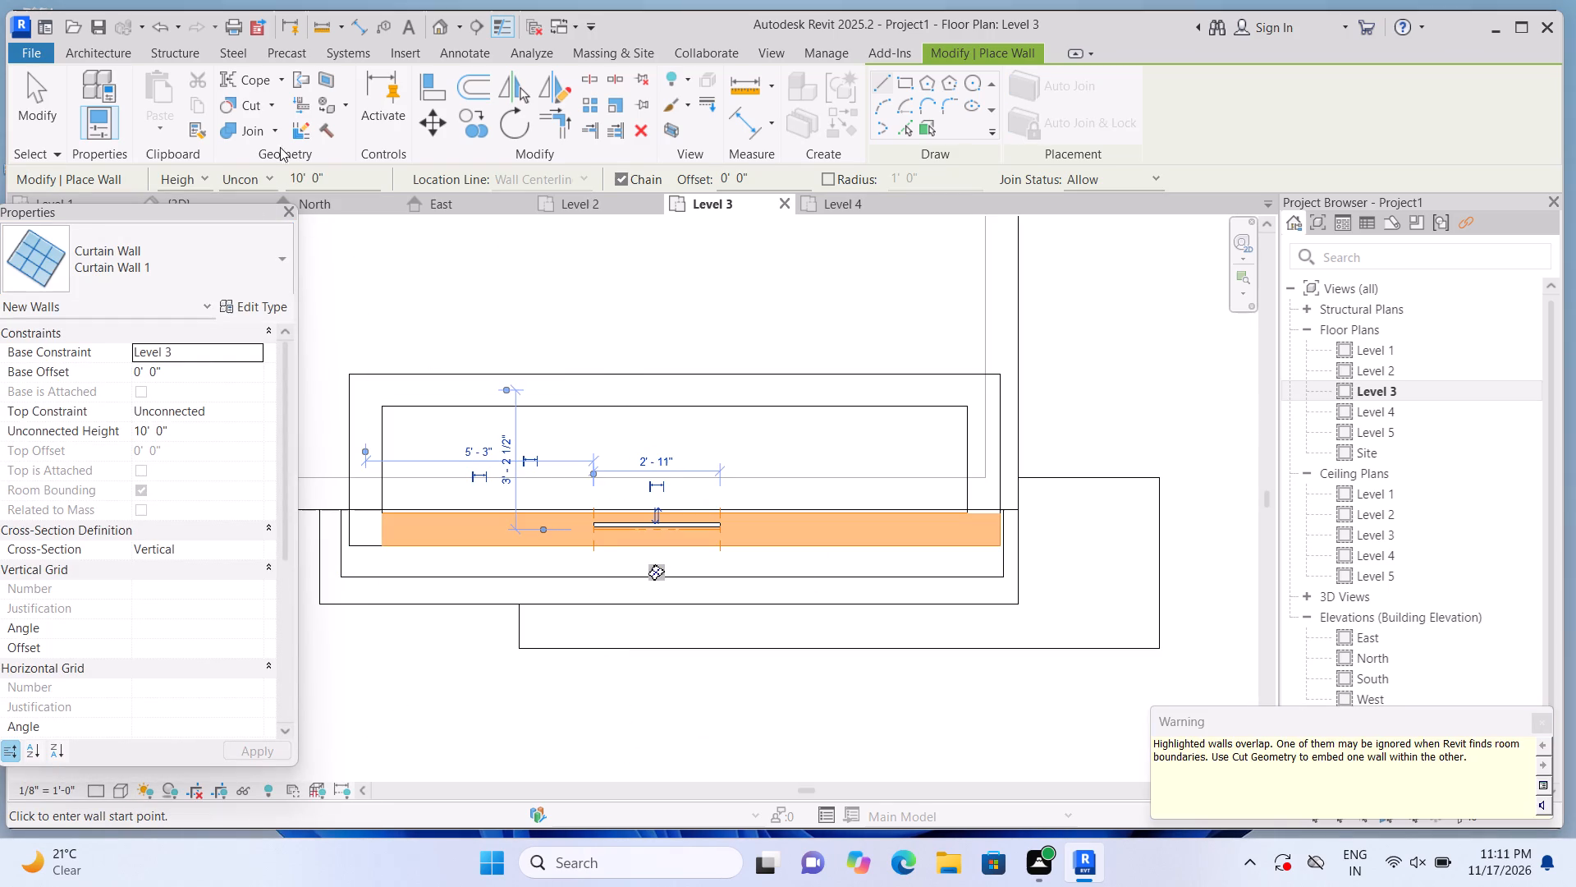
Cut the enclosure's front 9" wall with the curtain wall so the glazing is embedded in it, and end the Cut Geometry command.
{"action": "left_click", "coordinate": [274, 103]}
{"action": "left_click", "coordinate": [282, 127]}
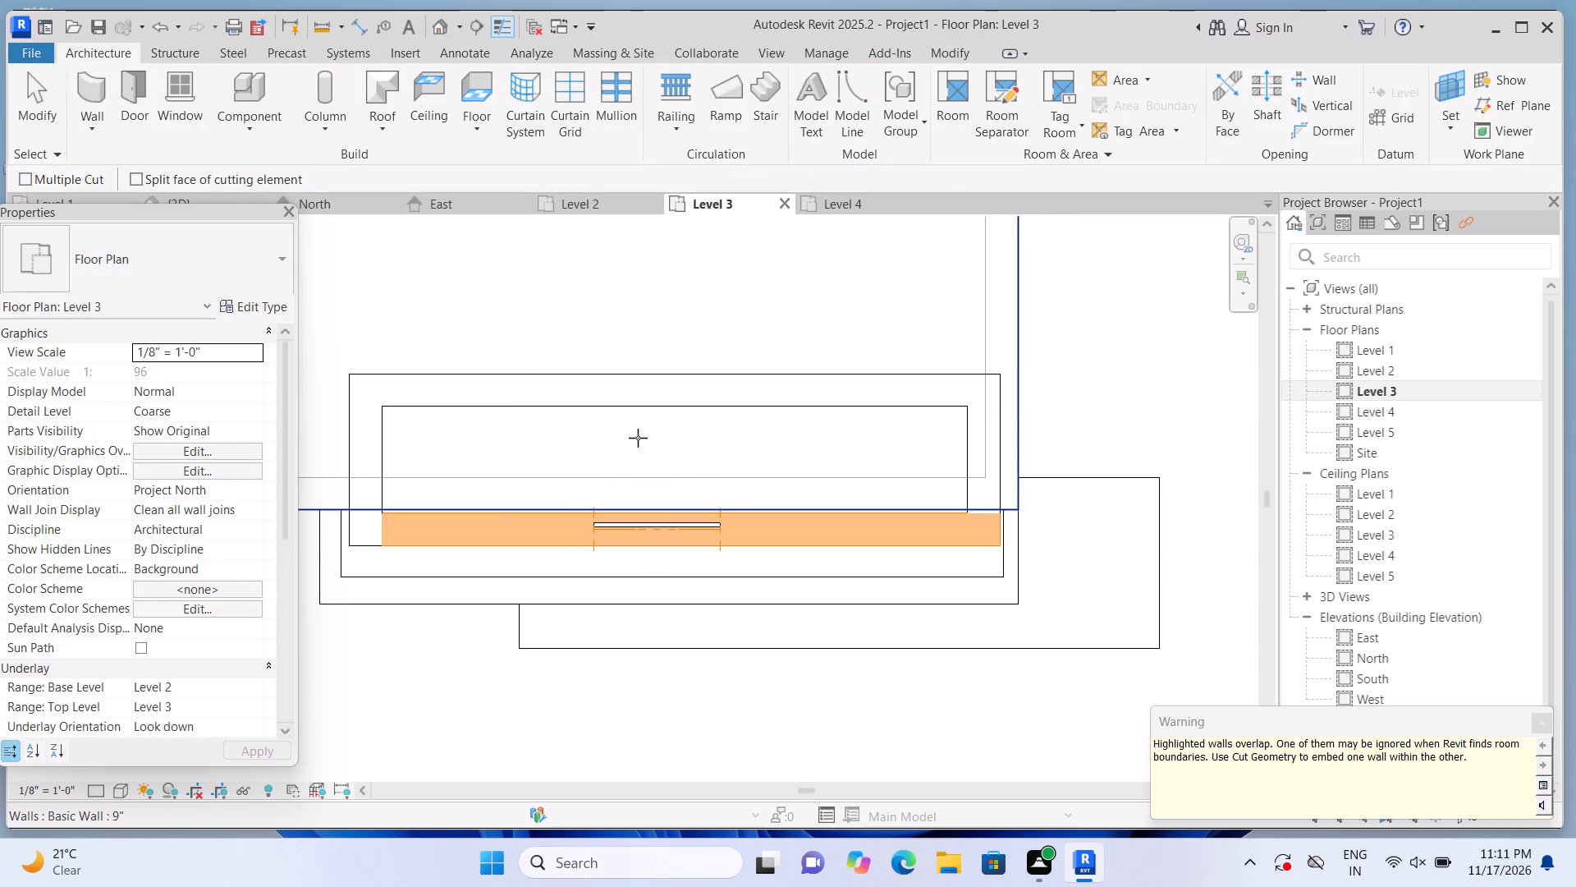
{"action": "left_click", "coordinate": [810, 544]}
{"action": "left_click", "coordinate": [655, 528]}
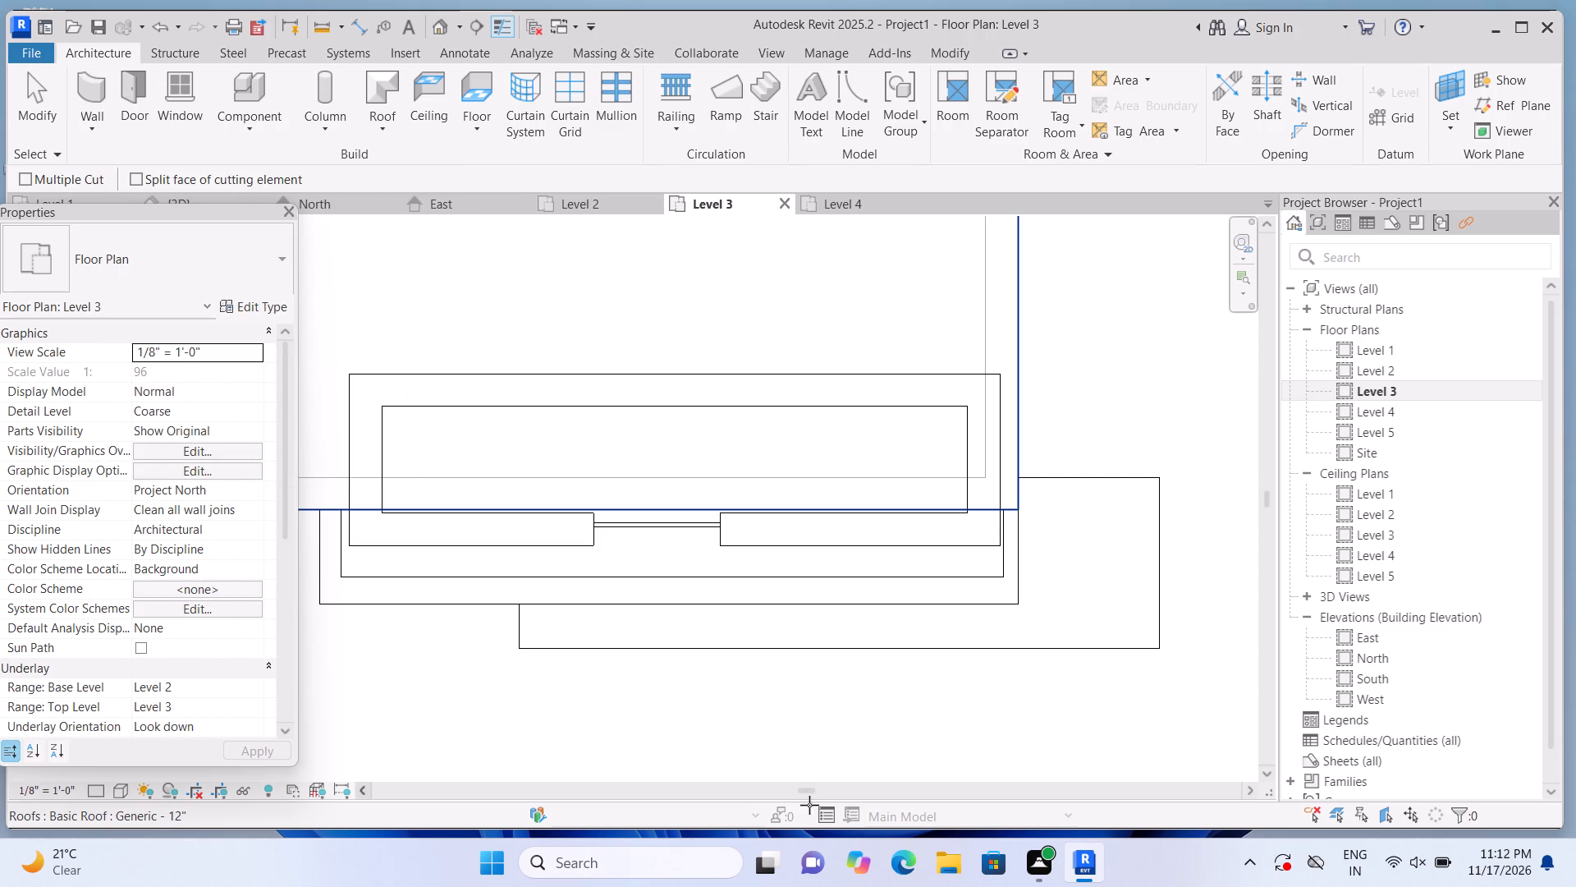
{"action": "right_click", "coordinate": [865, 182]}
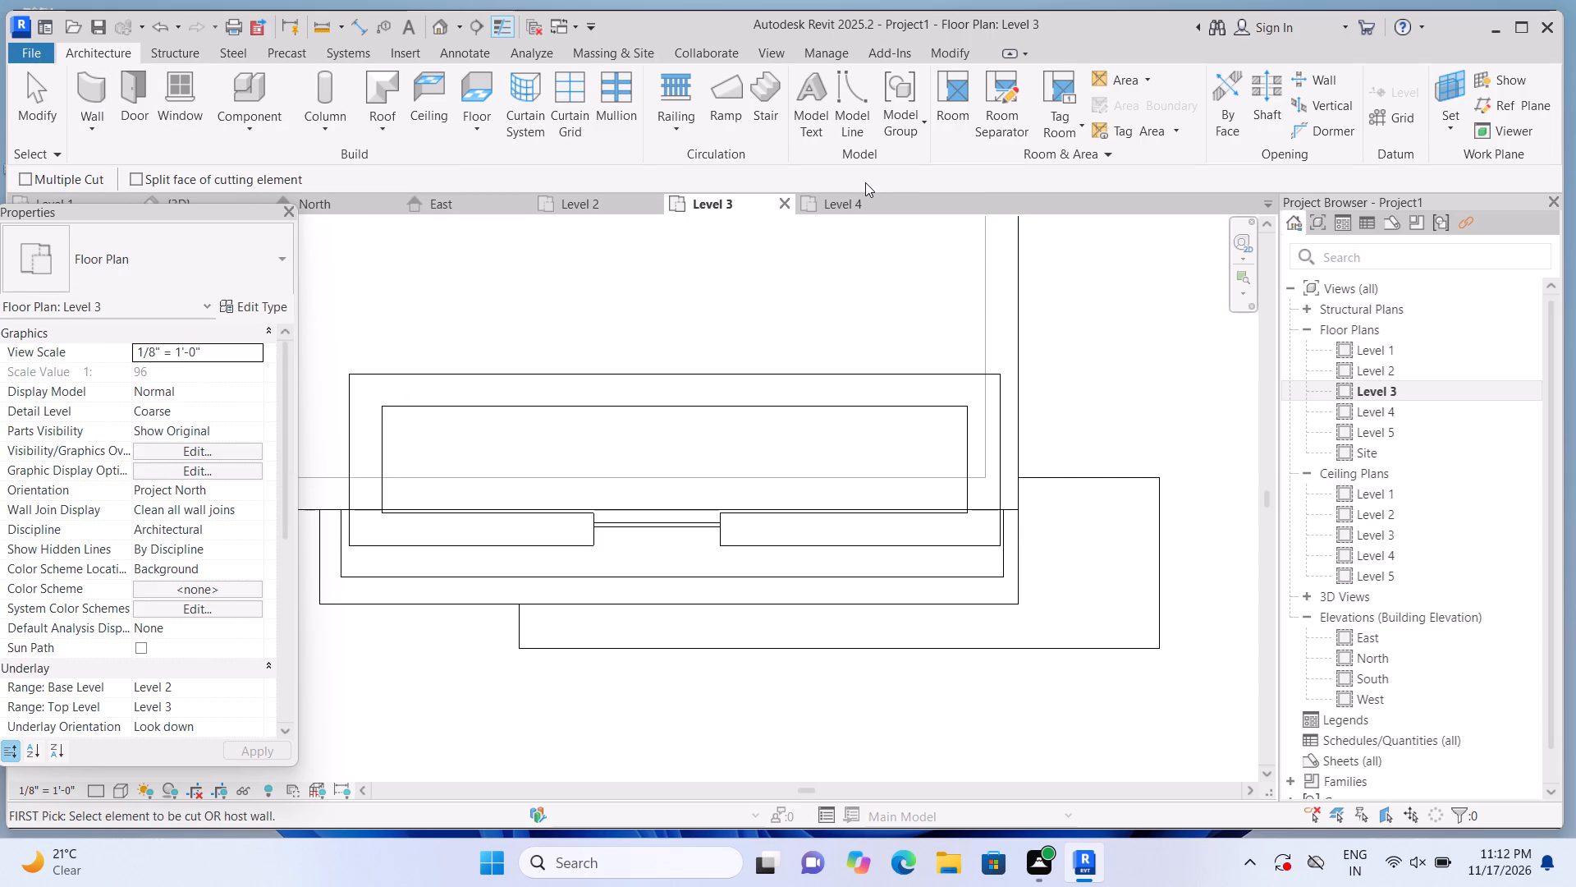
{"action": "left_click", "coordinate": [873, 186]}
{"action": "left_click_drag", "start_coordinate": [873, 186], "coordinate": [1110, 241]}
{"action": "right_click", "coordinate": [1110, 246]}
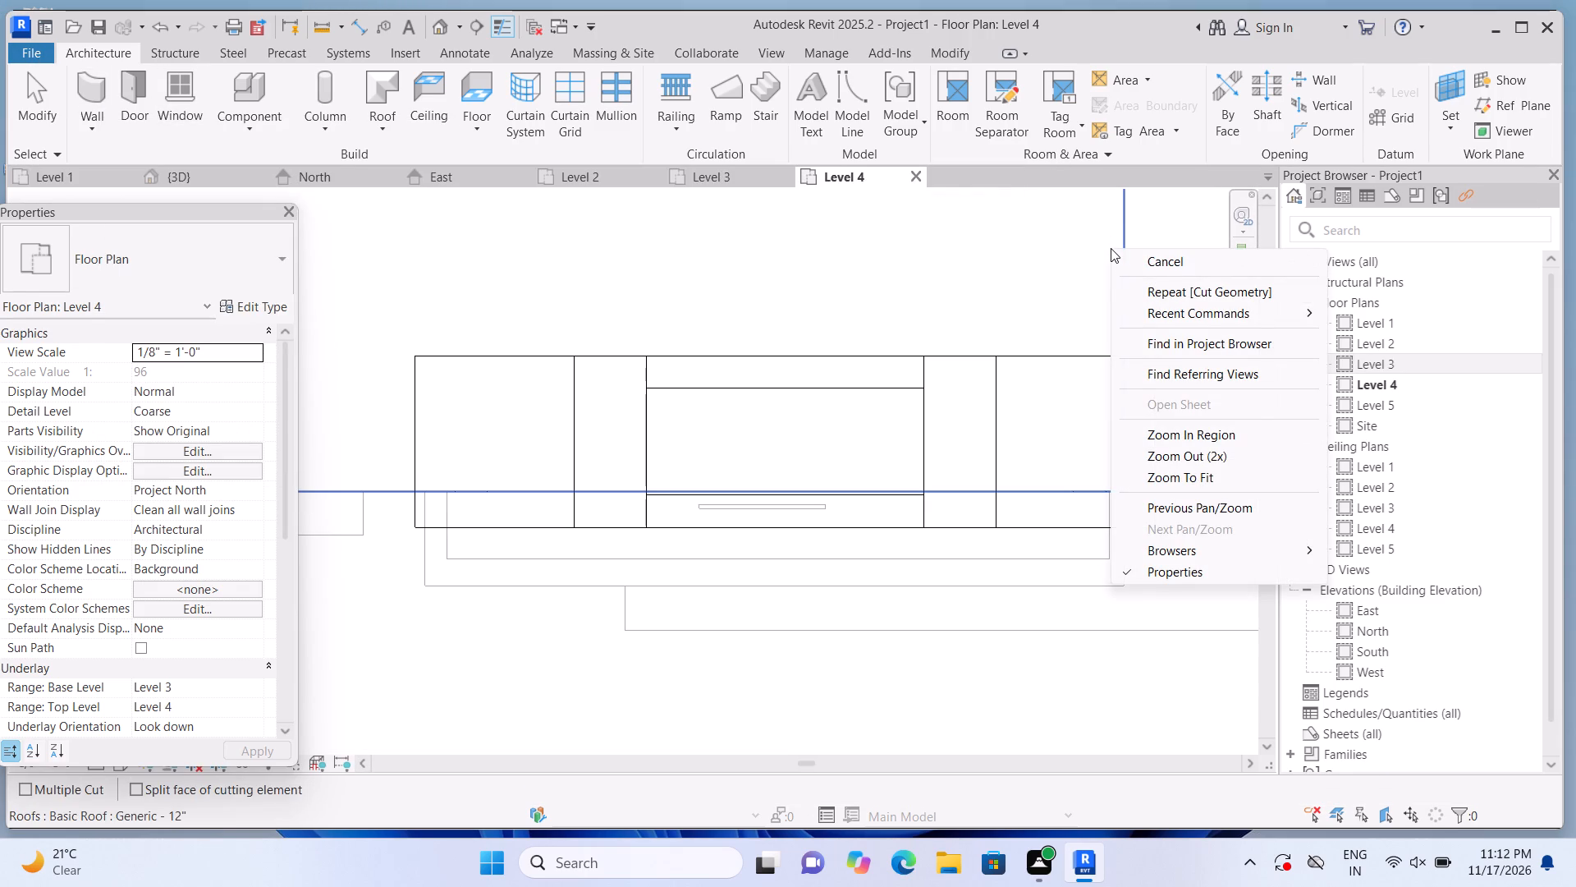
{"action": "scroll", "coordinate": [1038, 388], "scroll_direction": "down", "scroll_amount": 1}
{"action": "left_click", "coordinate": [1262, 271]}
{"action": "scroll", "coordinate": [938, 550], "scroll_direction": "down", "scroll_amount": 2}
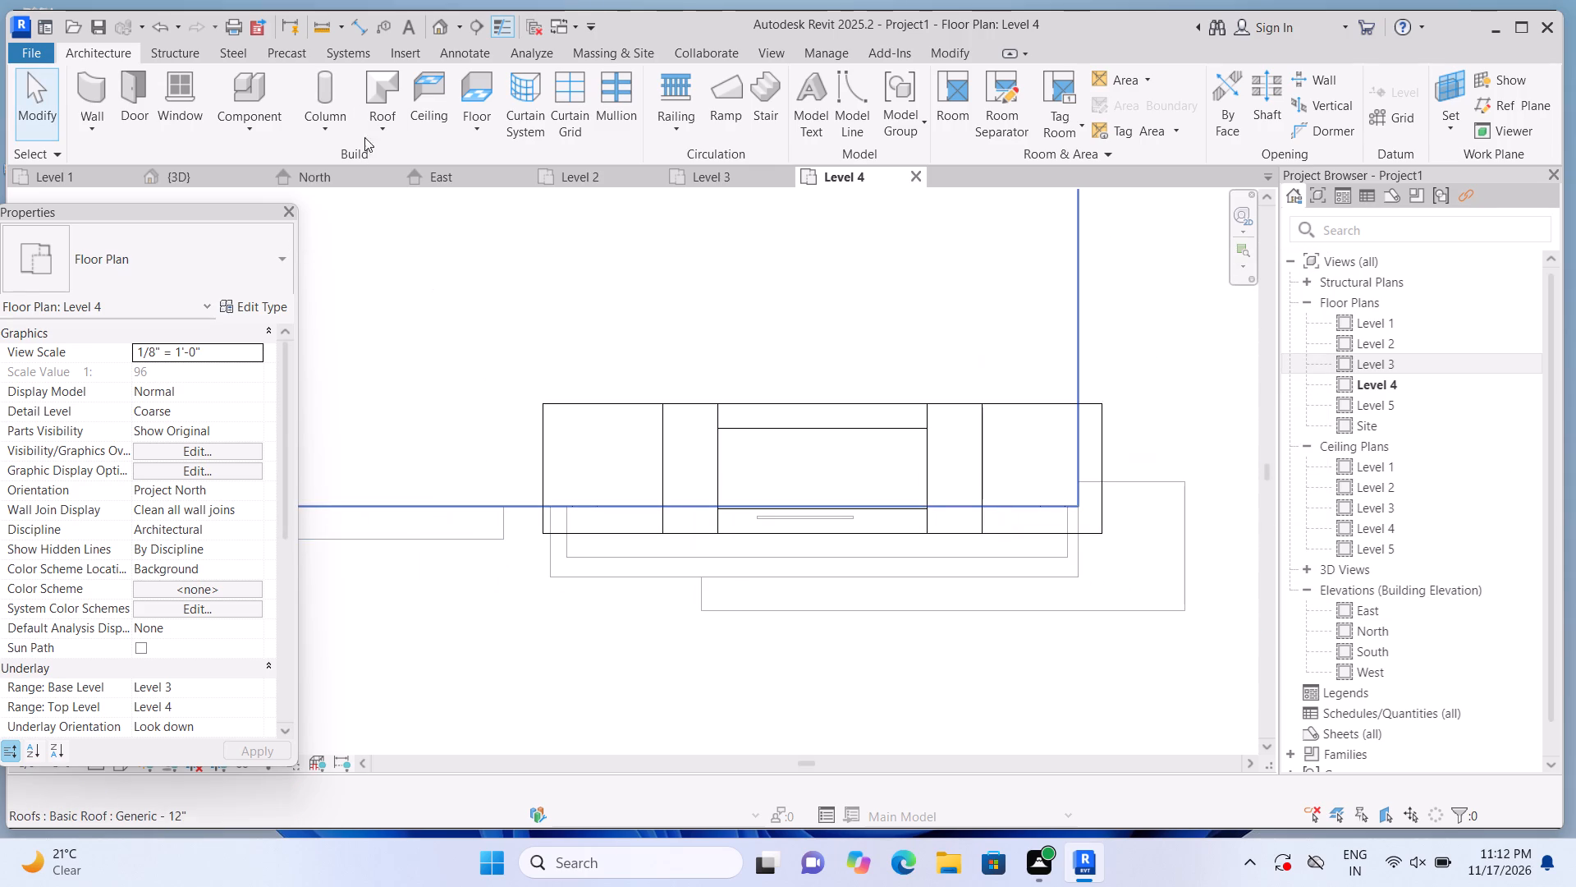
In the 3D front view, stretch the gable curtain wall's top up and raise its bottom to a base offset of about 3'-0", making it about 11'-4" high.
{"action": "left_click", "coordinate": [443, 20]}
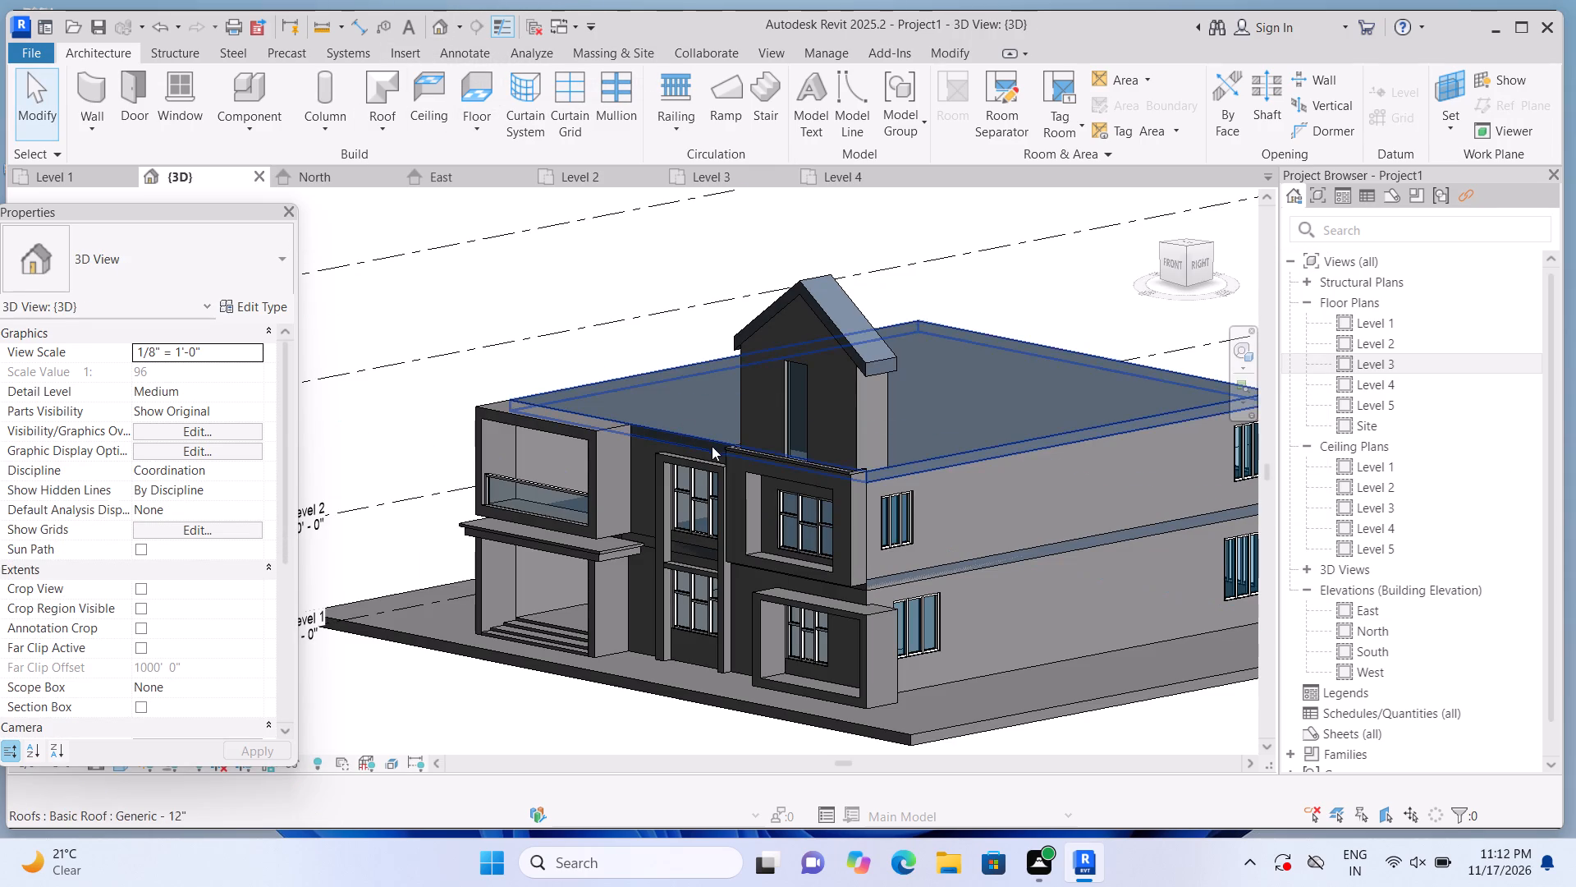
{"action": "left_click", "coordinate": [1179, 265]}
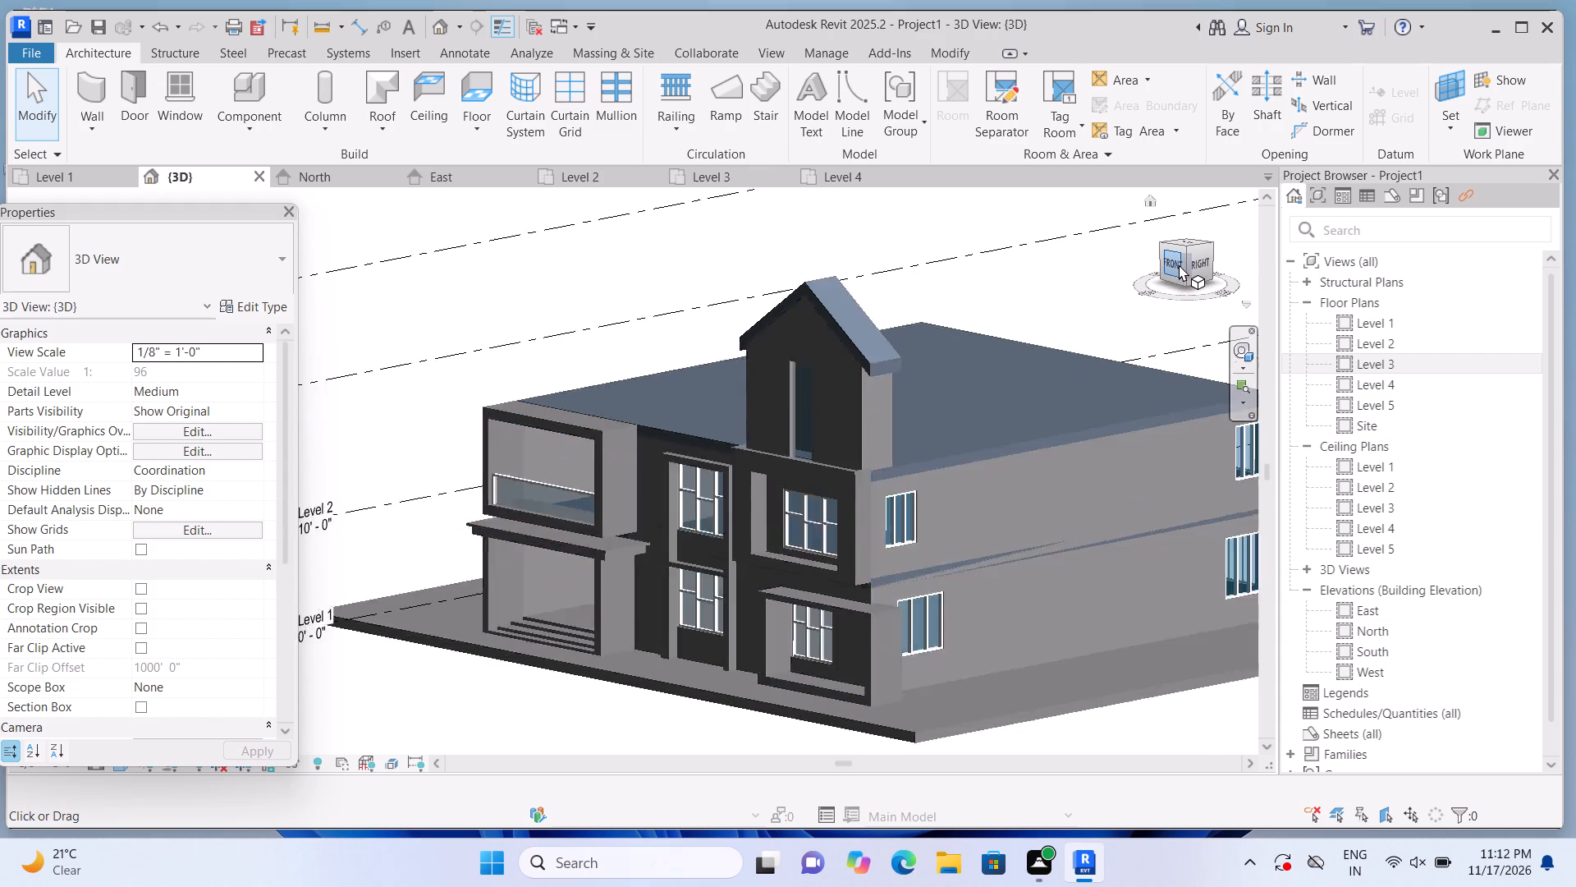
{"action": "scroll", "coordinate": [434, 471], "scroll_direction": "up", "scroll_amount": 7}
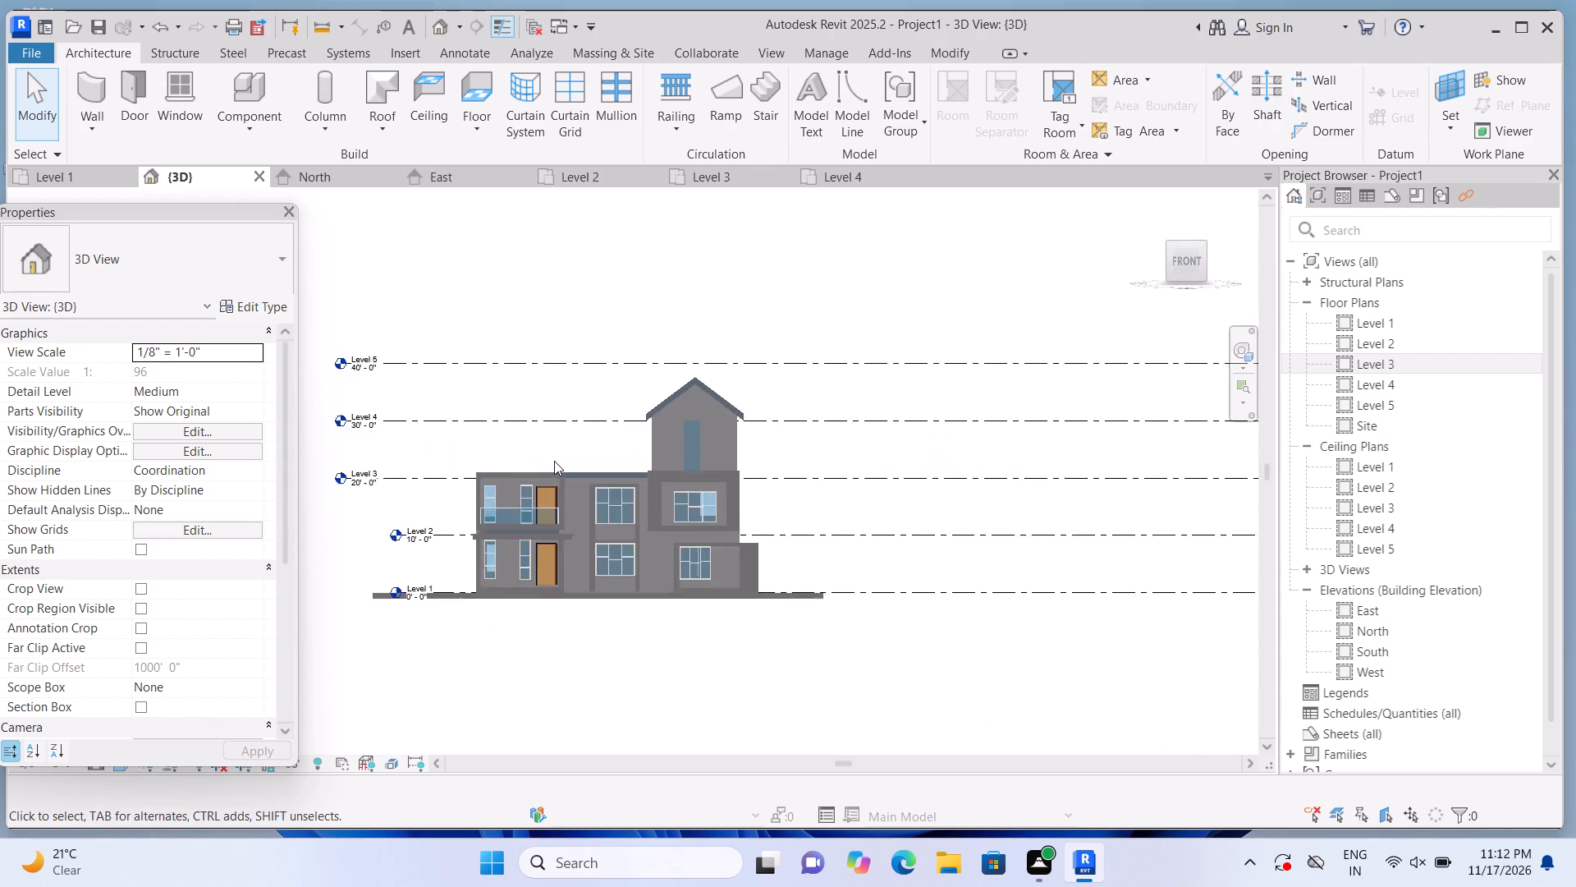
{"action": "scroll", "coordinate": [554, 461], "scroll_direction": "up", "scroll_amount": 4}
{"action": "scroll", "coordinate": [762, 430], "scroll_direction": "up", "scroll_amount": 4}
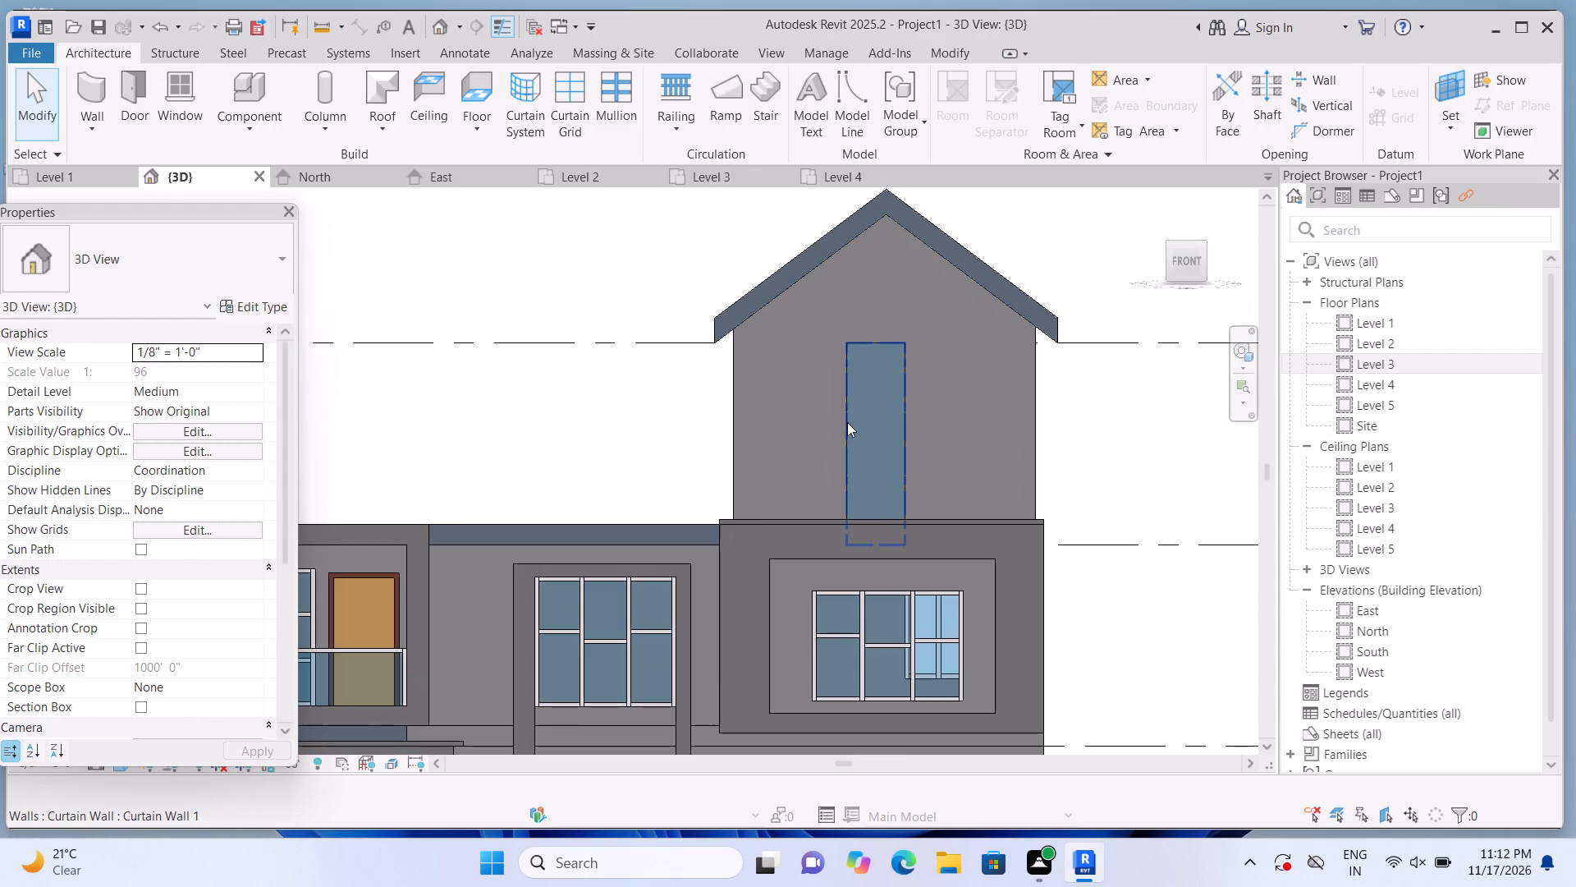
{"action": "left_click", "coordinate": [847, 422]}
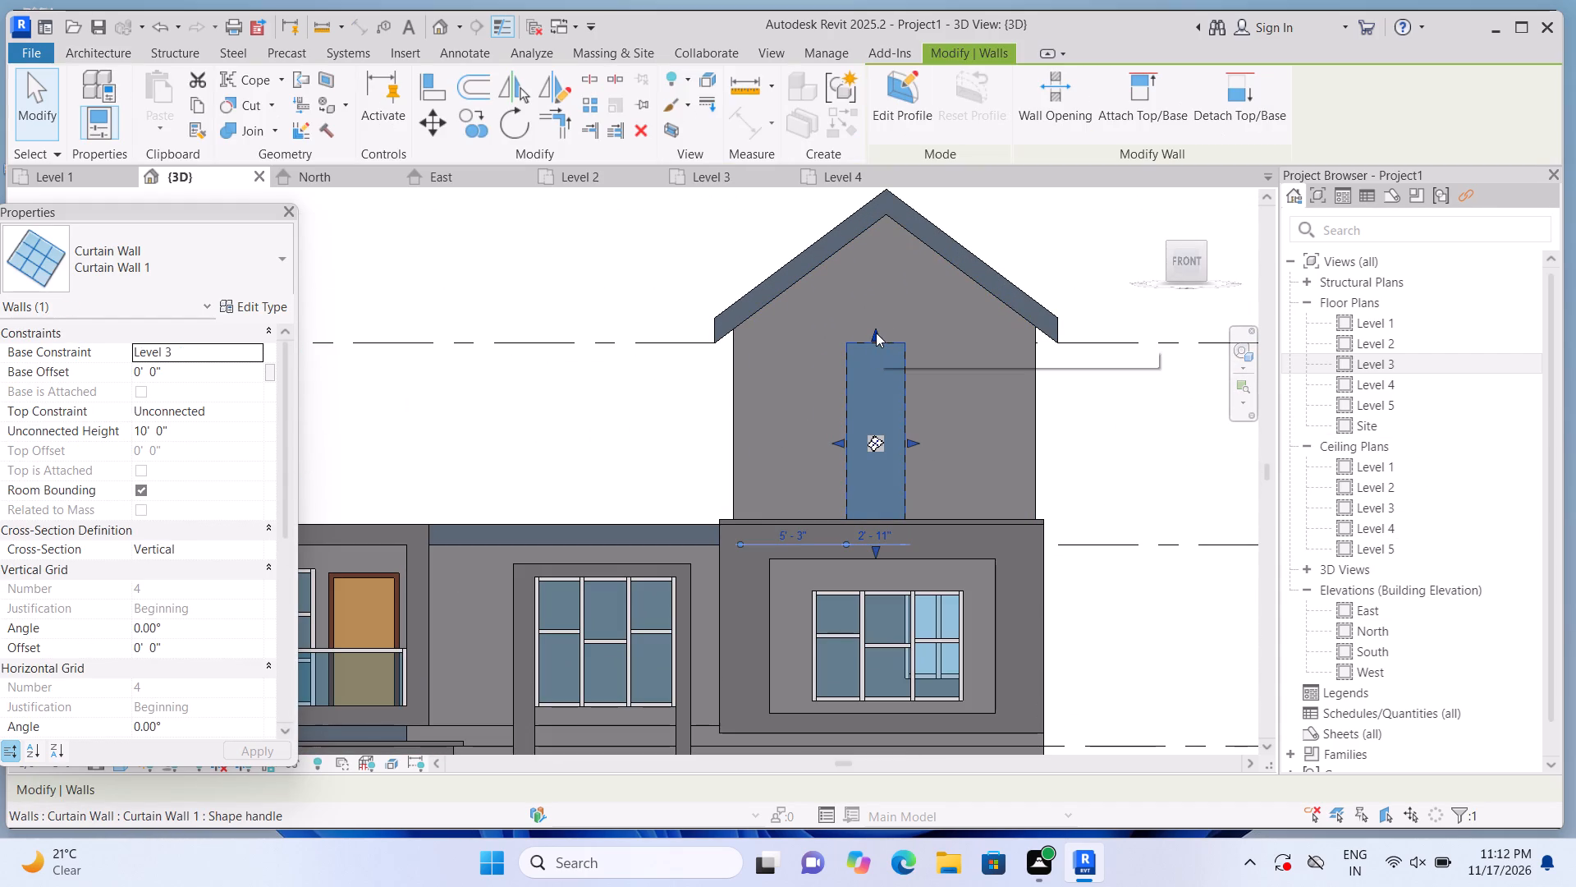
{"action": "left_click_drag", "start_coordinate": [876, 321], "coordinate": [890, 256]}
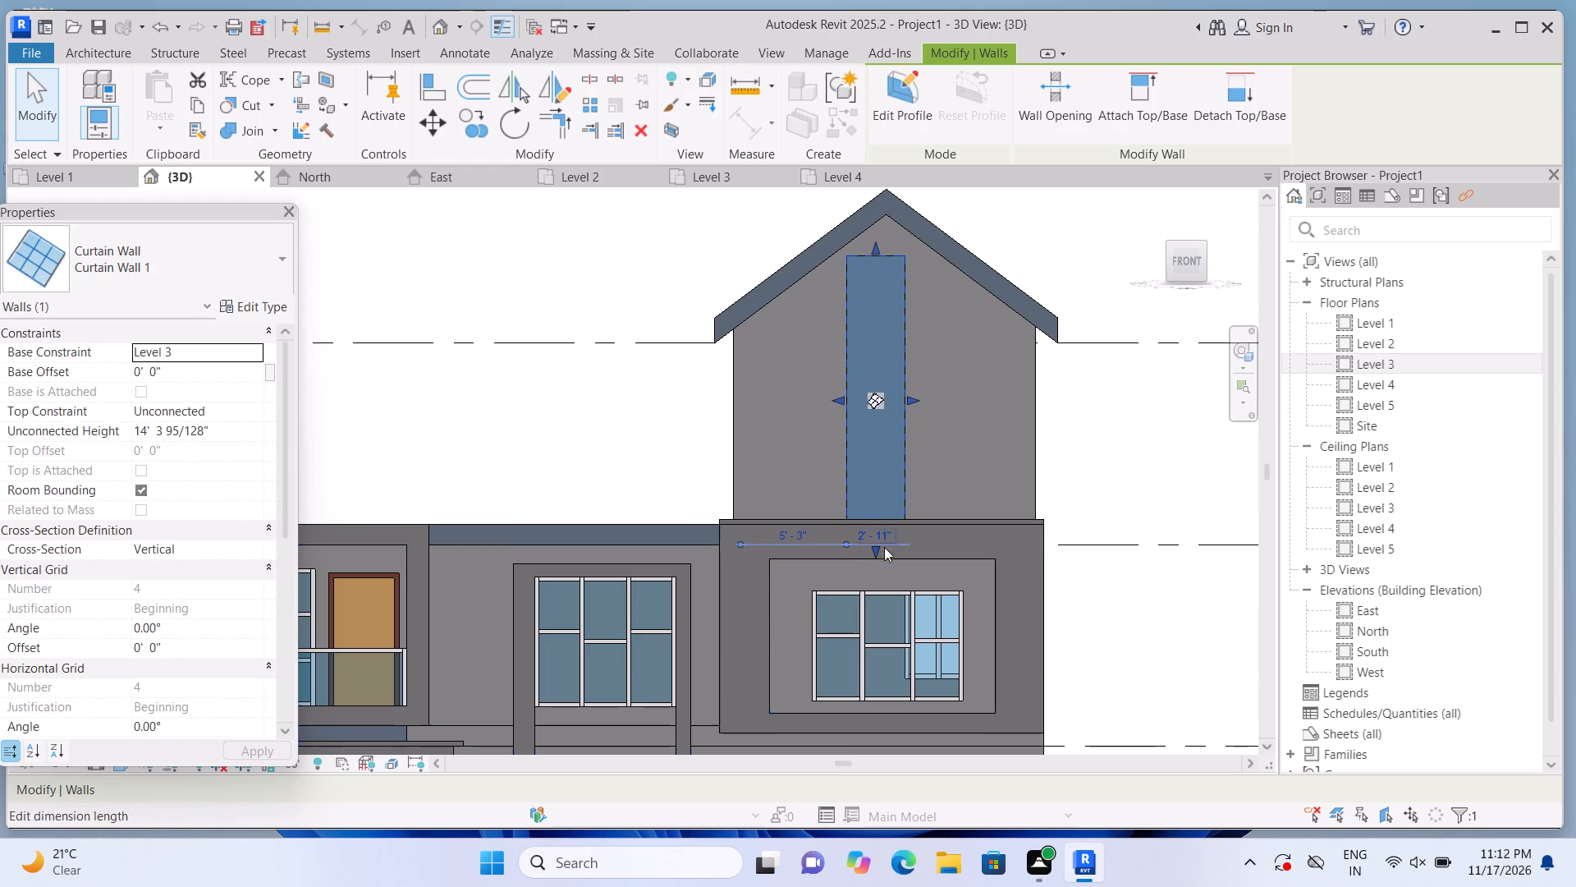
{"action": "left_click_drag", "start_coordinate": [873, 544], "coordinate": [891, 470]}
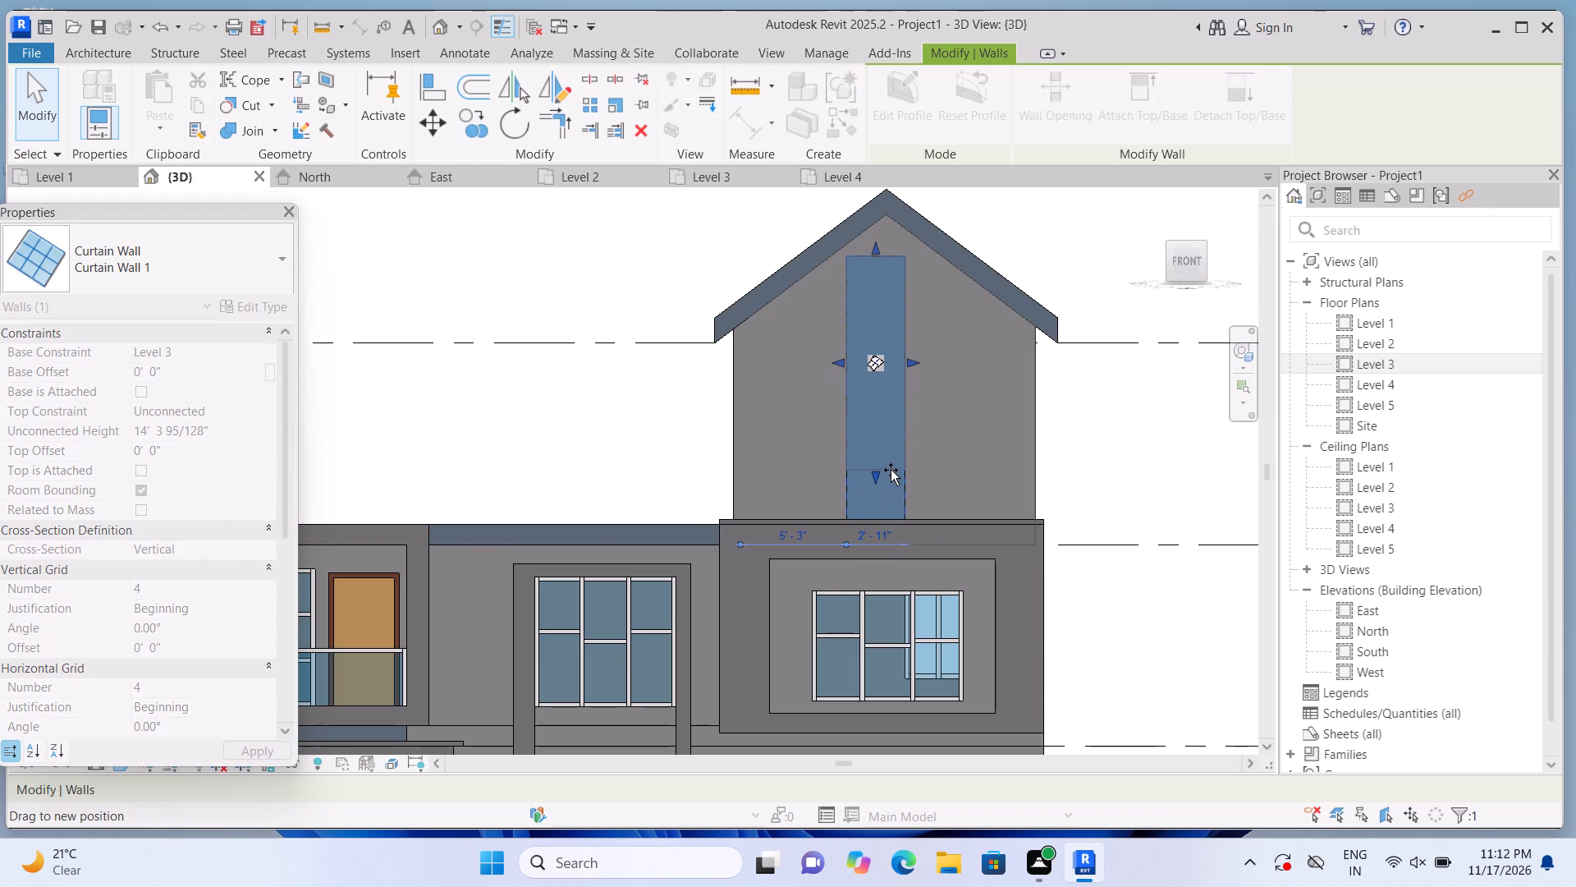
{"action": "left_click_drag", "start_coordinate": [891, 470], "coordinate": [895, 485]}
{"action": "left_click", "coordinate": [1131, 443]}
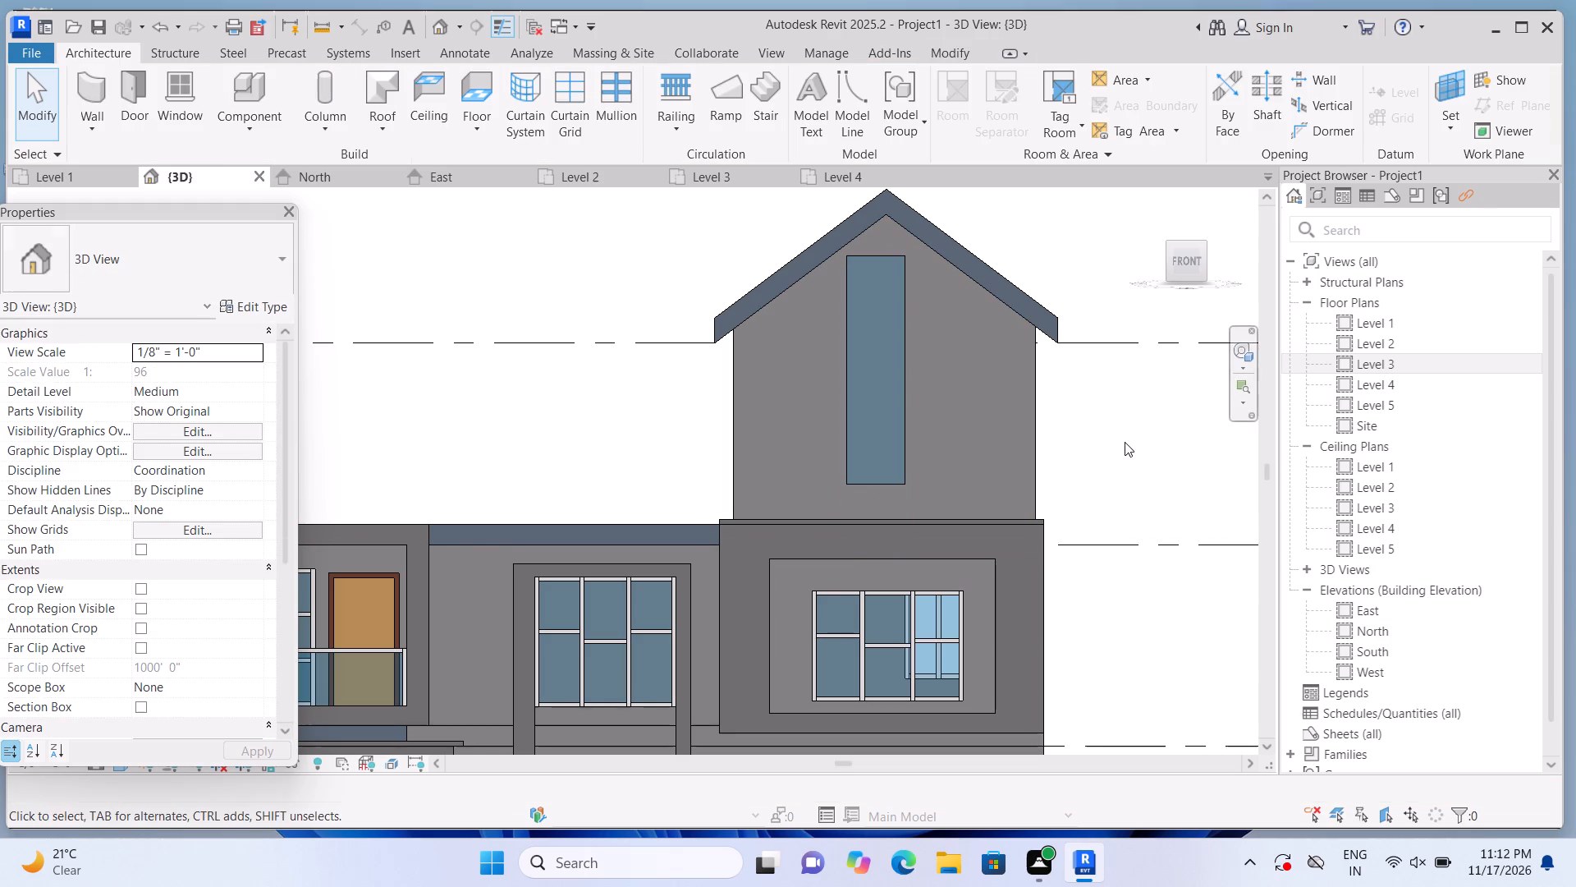
Widen the gable curtain wall to 4'-0" by extending its side edge nearest the building's outer side.
{"action": "left_click", "coordinate": [914, 392]}
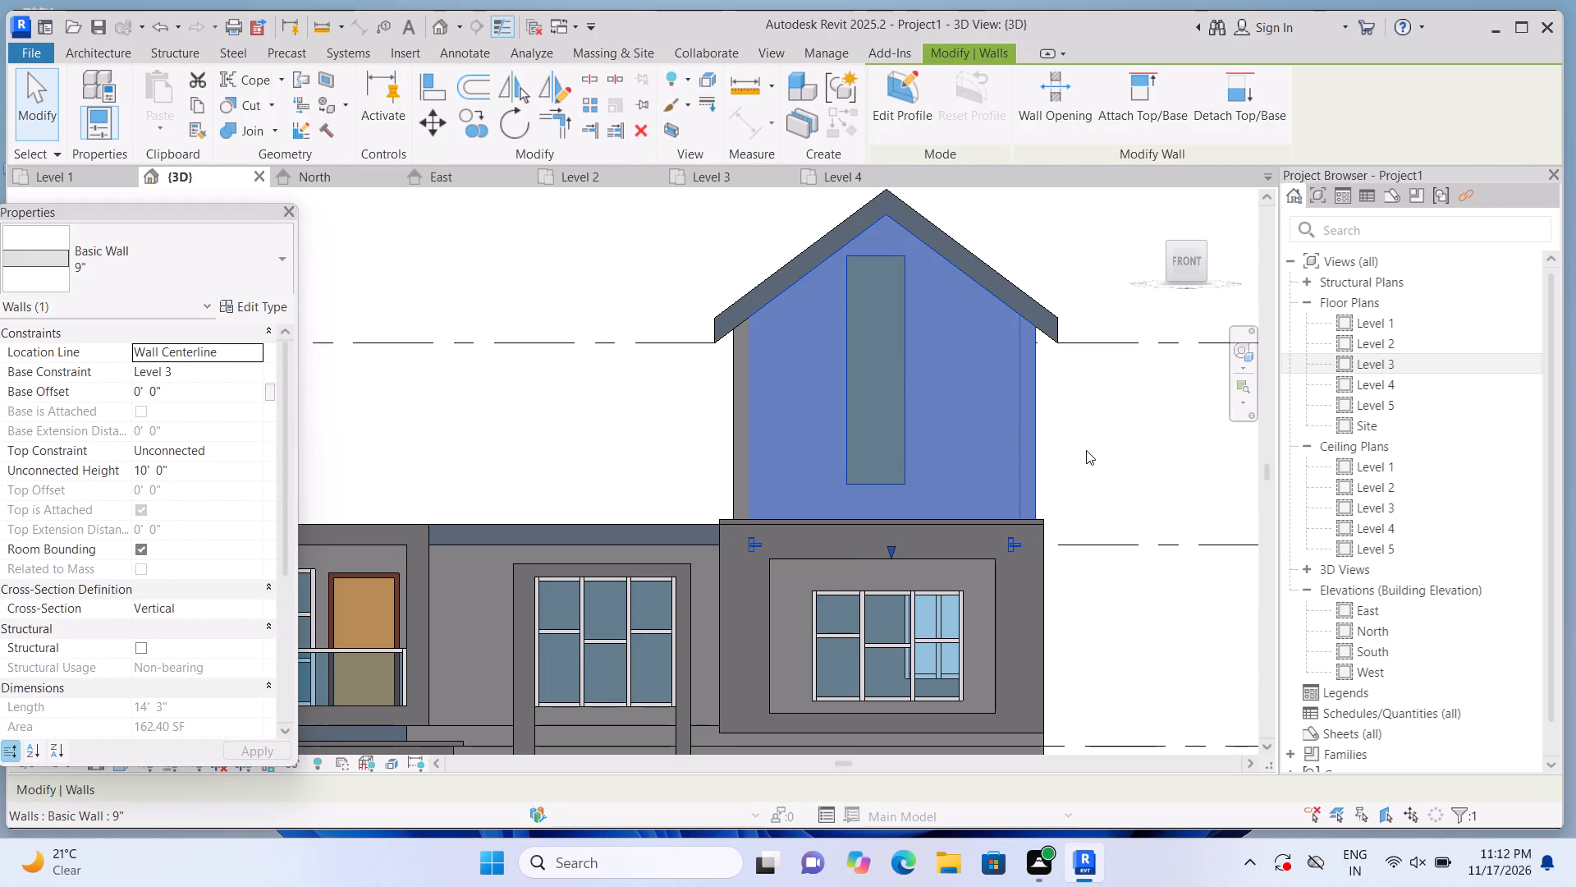
{"action": "left_click", "coordinate": [1088, 449]}
{"action": "left_click", "coordinate": [894, 381]}
{"action": "left_click_drag", "start_coordinate": [907, 367], "coordinate": [909, 367]}
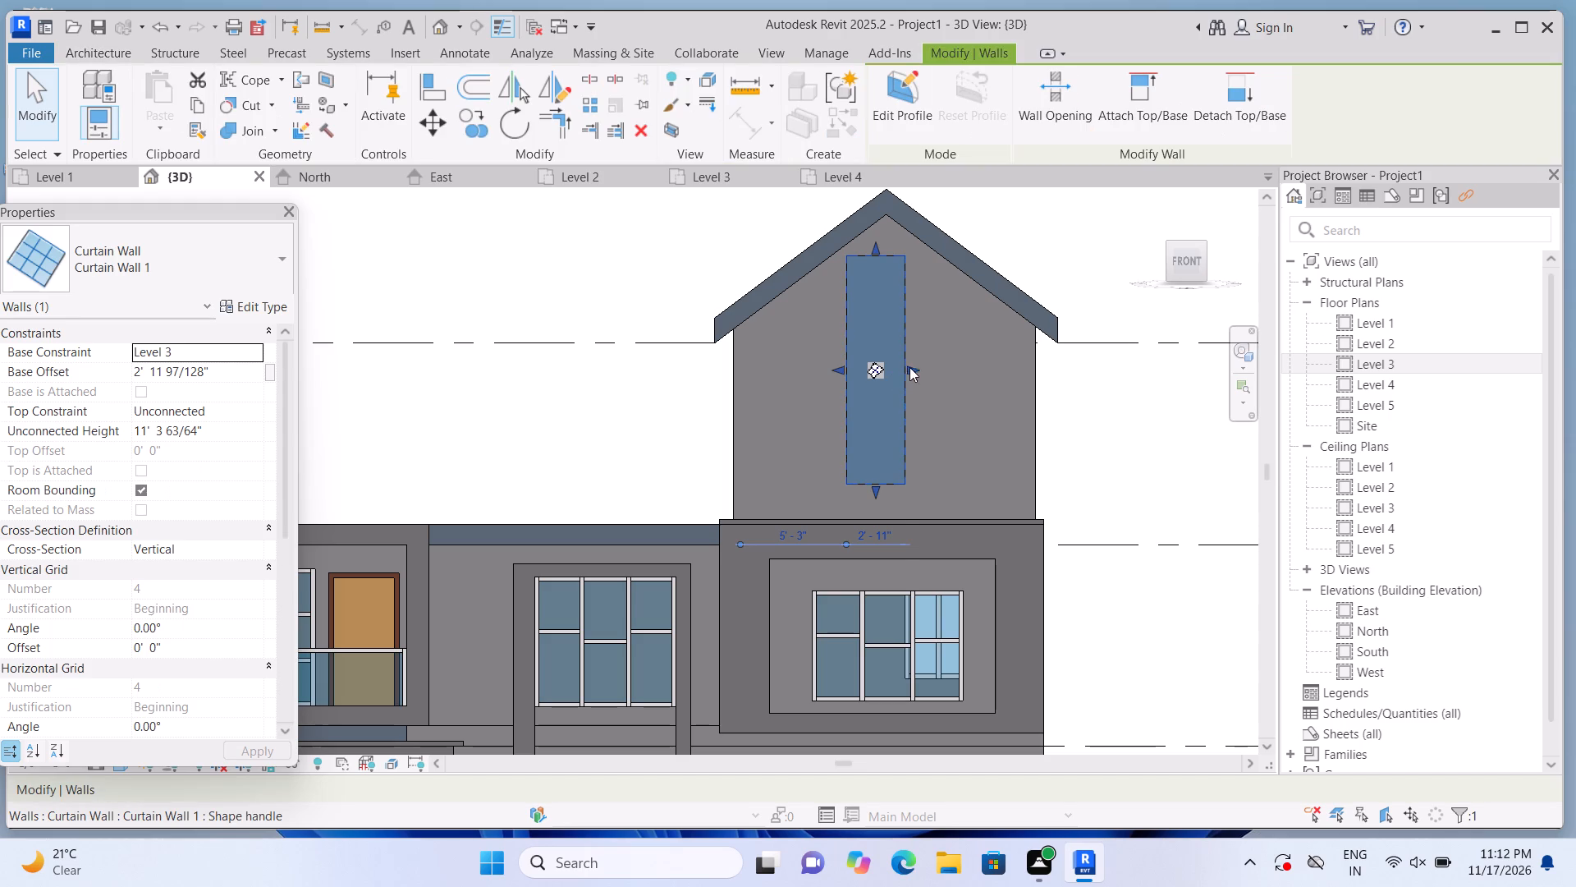
{"action": "left_click_drag", "start_coordinate": [909, 367], "coordinate": [928, 367]}
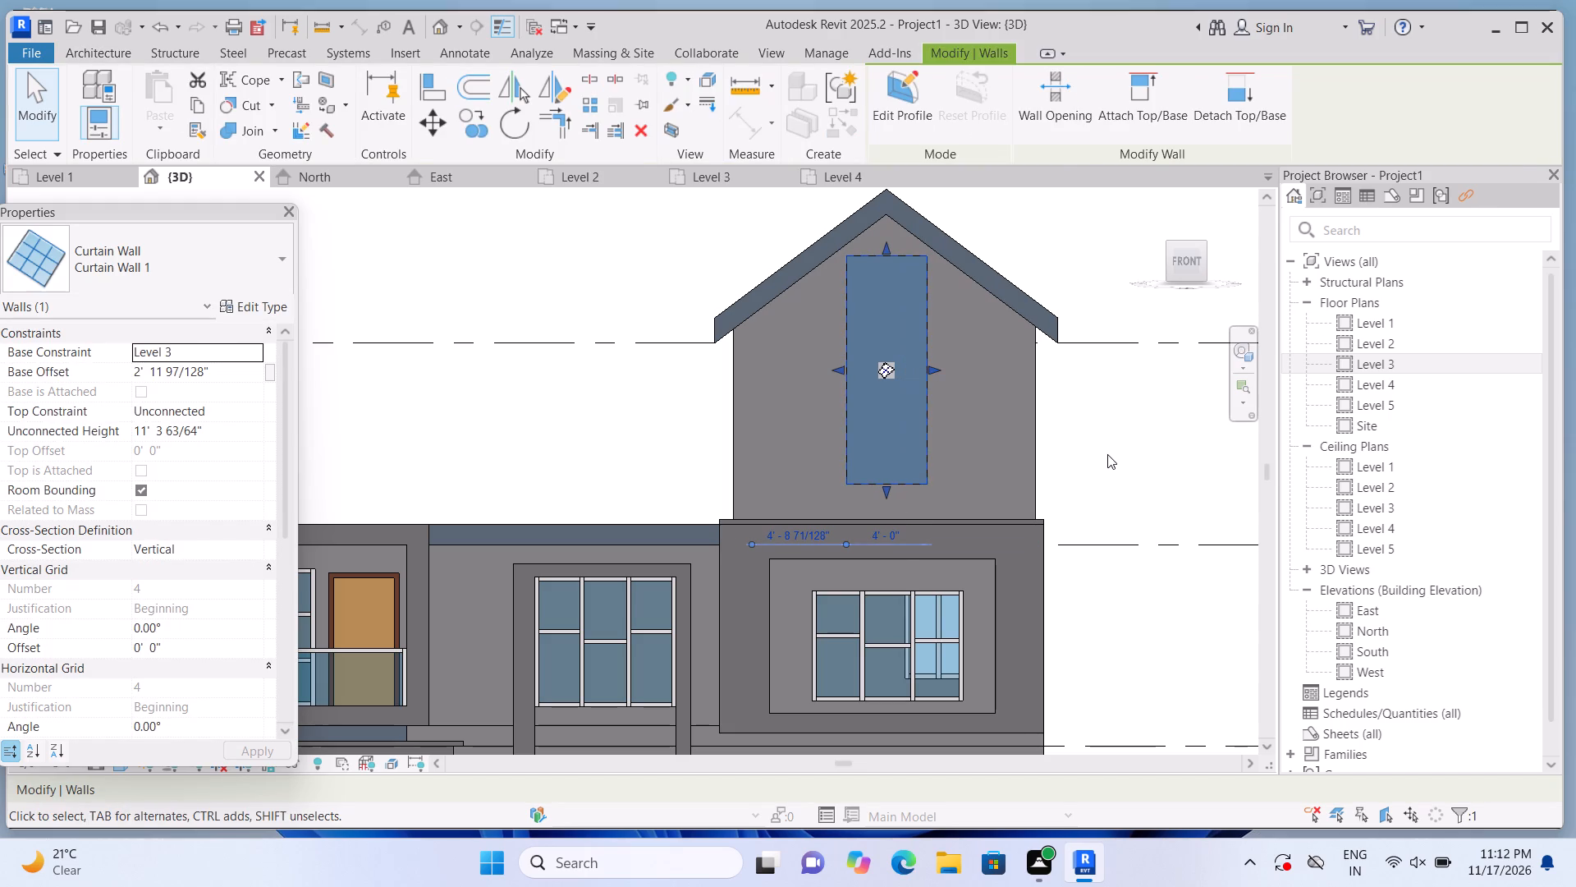
{"action": "left_click", "coordinate": [1108, 454]}
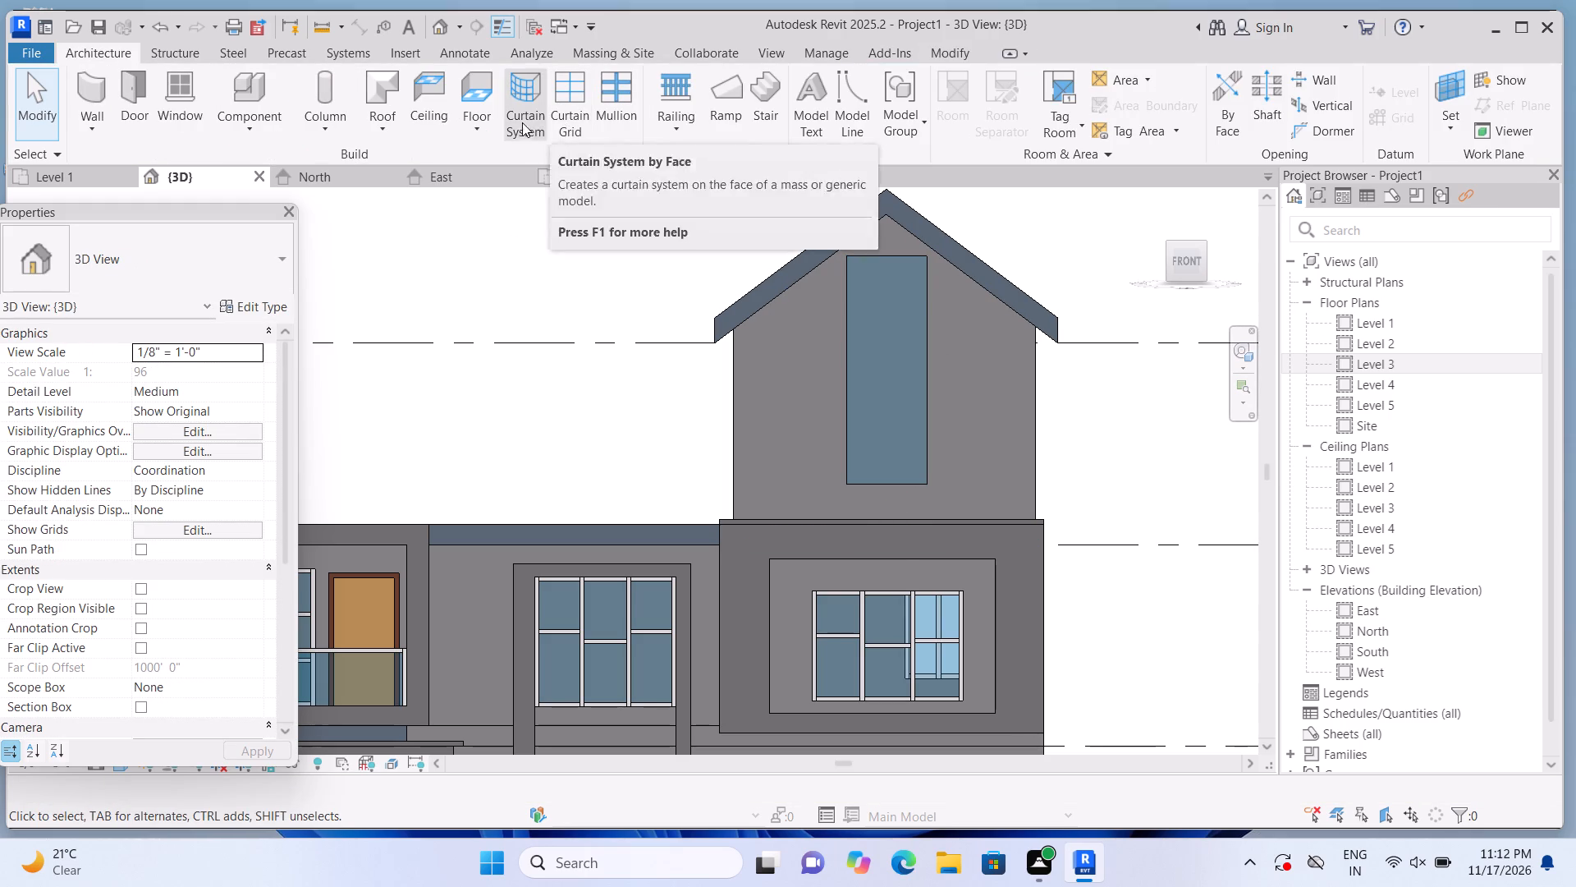
Place 2.5" x 5" rectangular mullions along all four edges of the gable curtain wall.
{"action": "left_click", "coordinate": [615, 114]}
{"action": "left_click", "coordinate": [875, 255]}
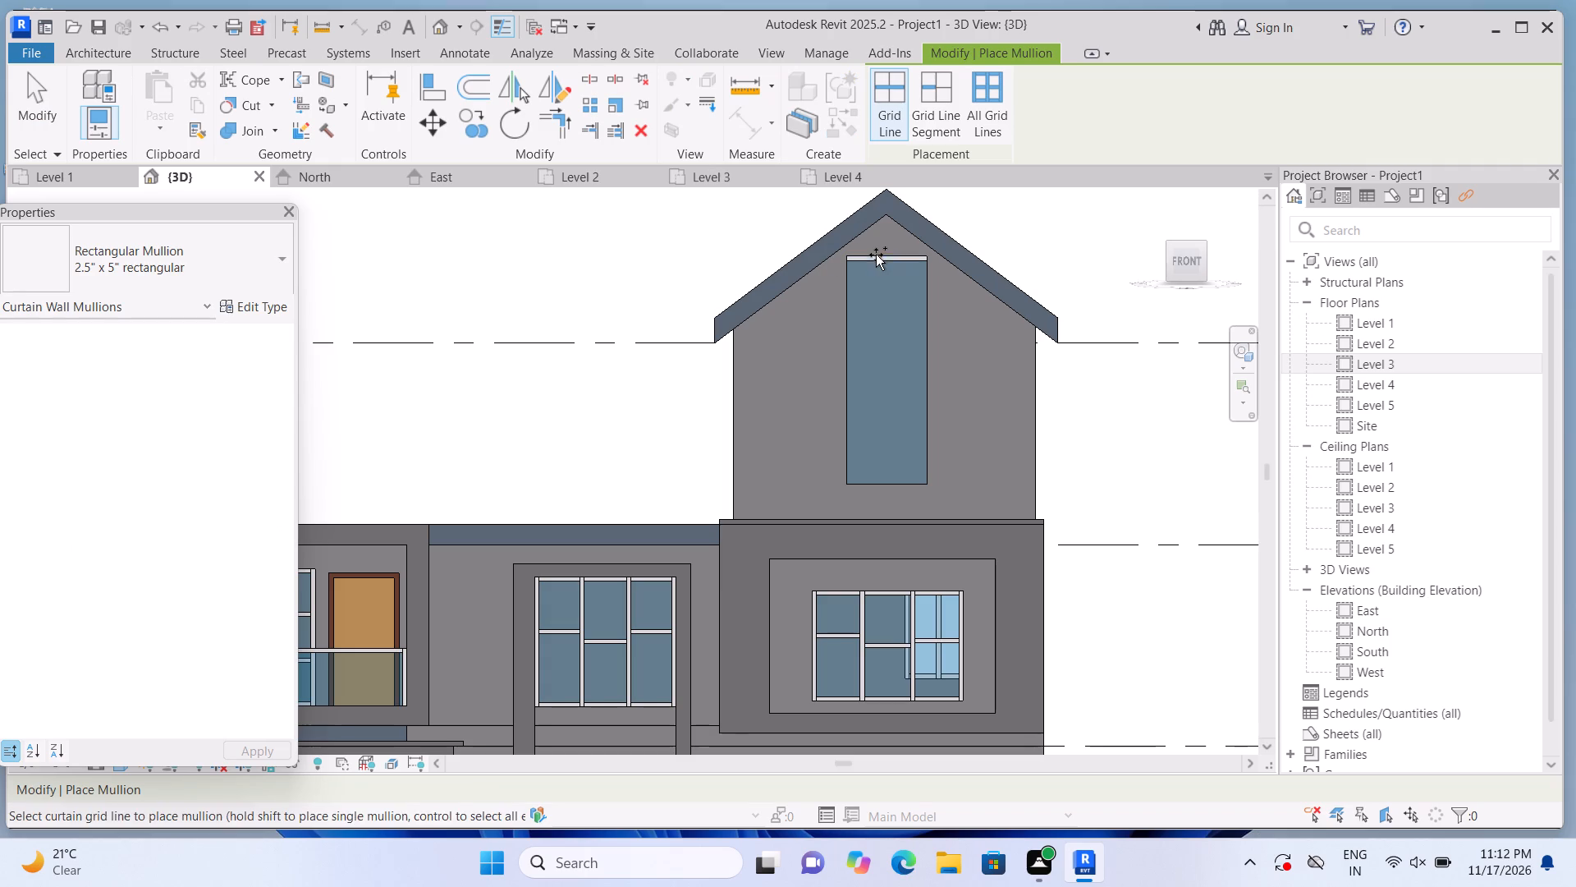
{"action": "left_click", "coordinate": [918, 330]}
{"action": "left_click", "coordinate": [865, 353]}
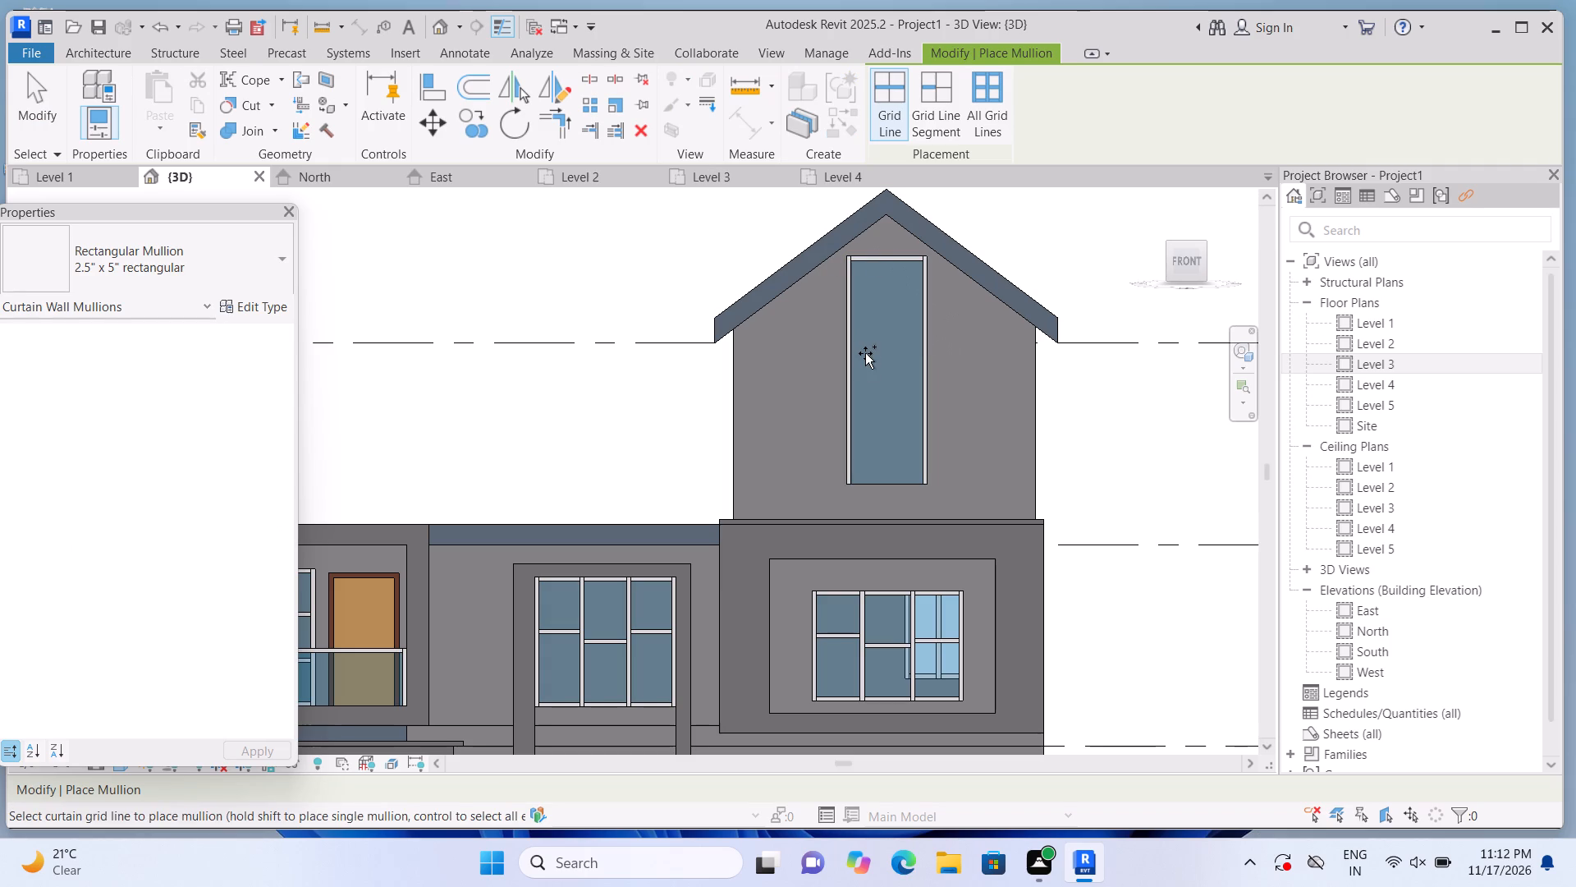
{"action": "left_click", "coordinate": [886, 473]}
{"action": "scroll", "coordinate": [898, 400], "scroll_direction": "down", "scroll_amount": 5}
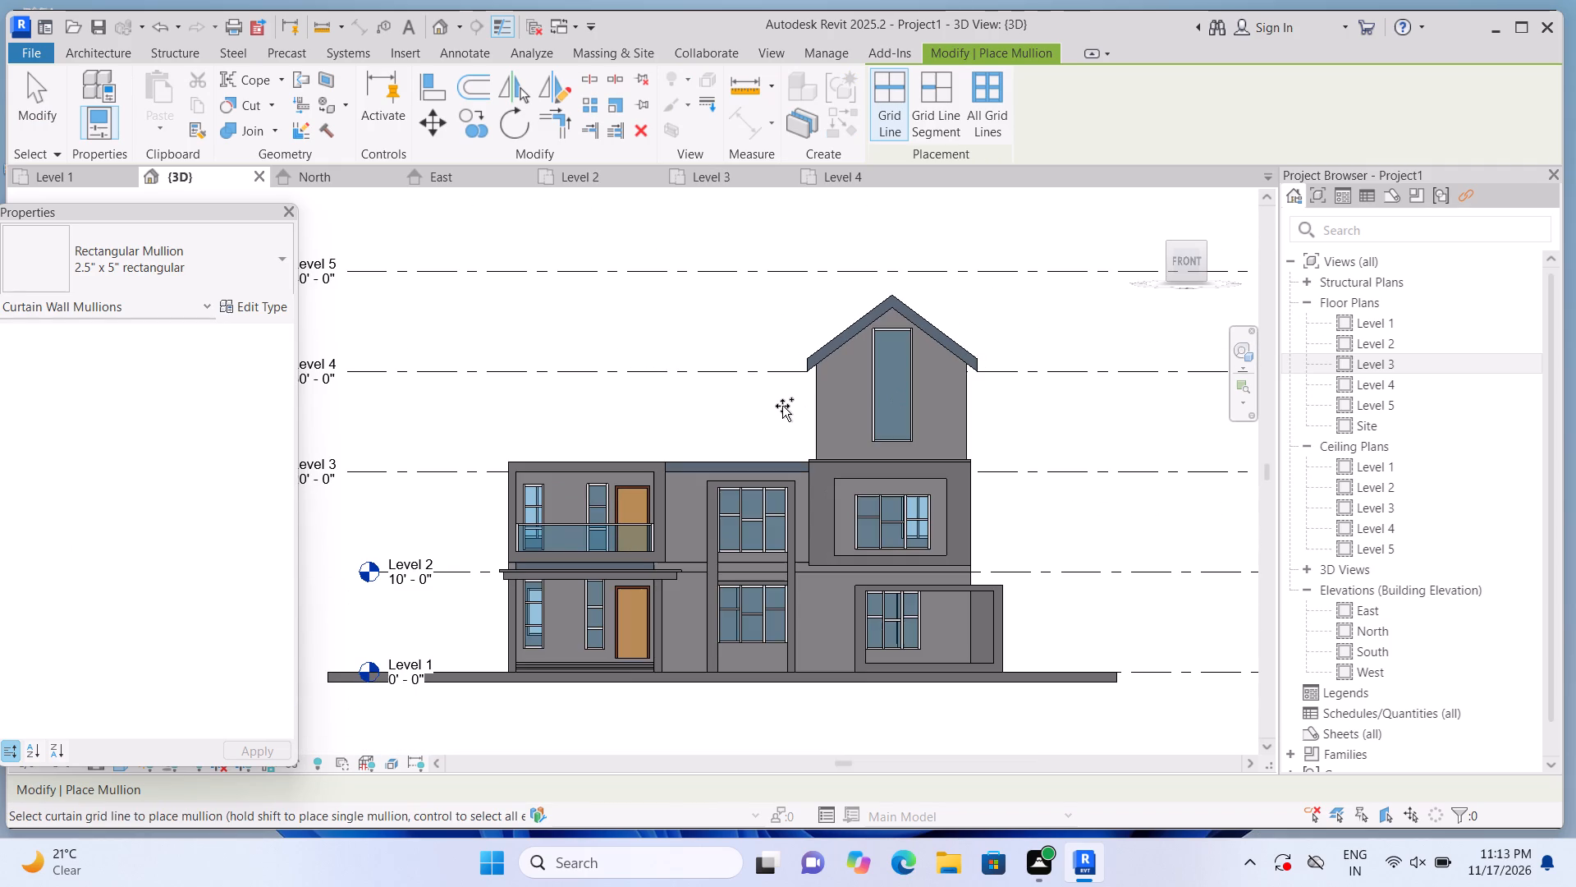
{"action": "key", "text": "Escape"}
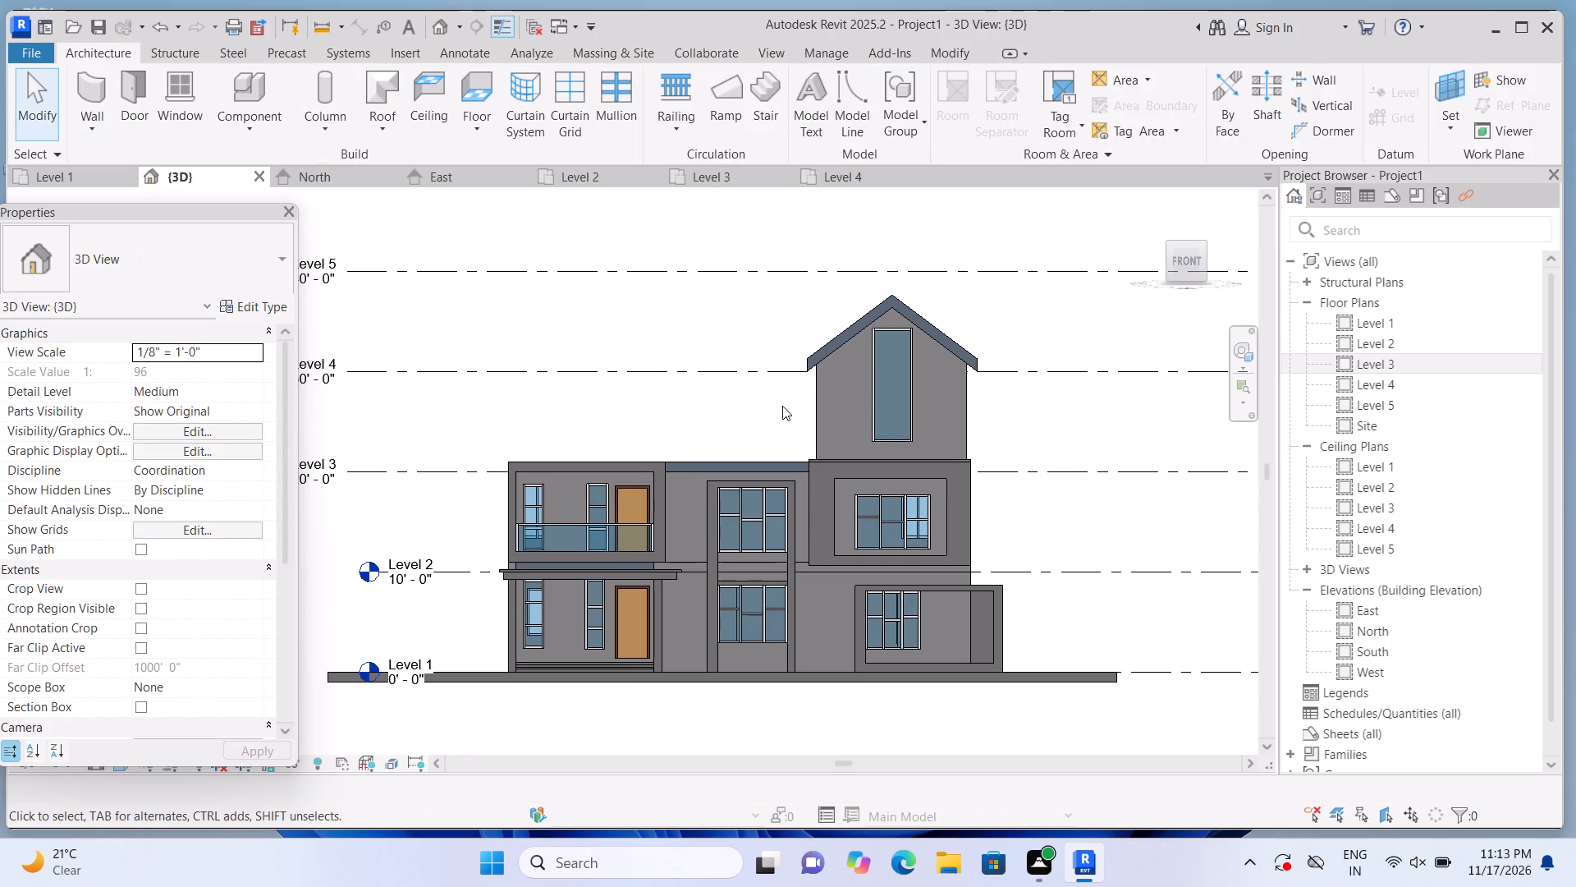
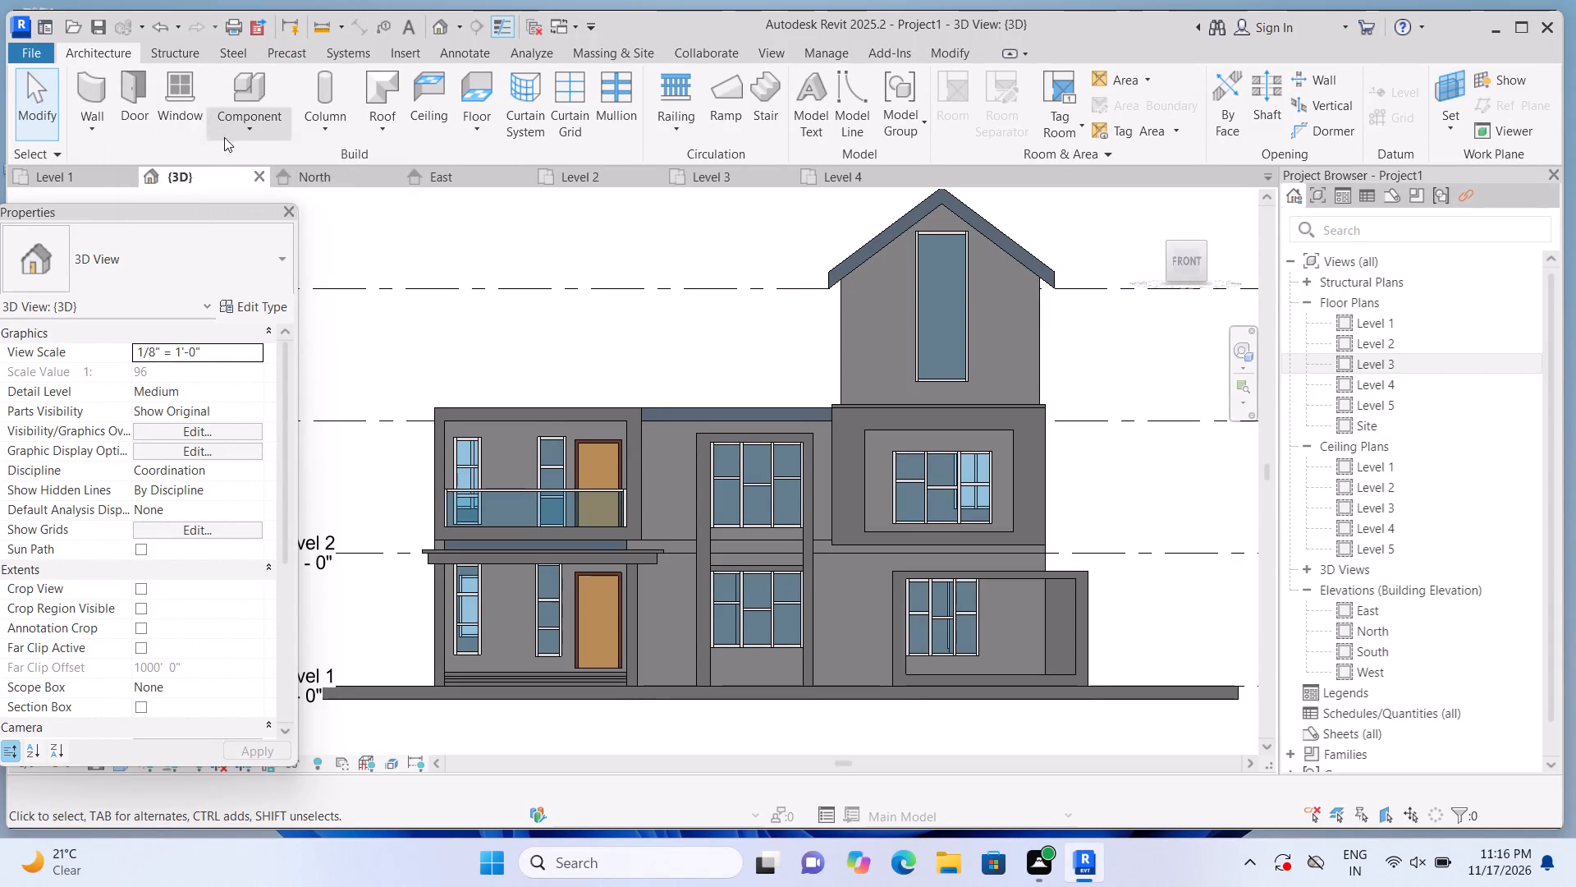
Start an in-place component in the Generic Models category, keeping the suggested name Generic Models 4.
{"action": "left_click", "coordinate": [249, 131]}
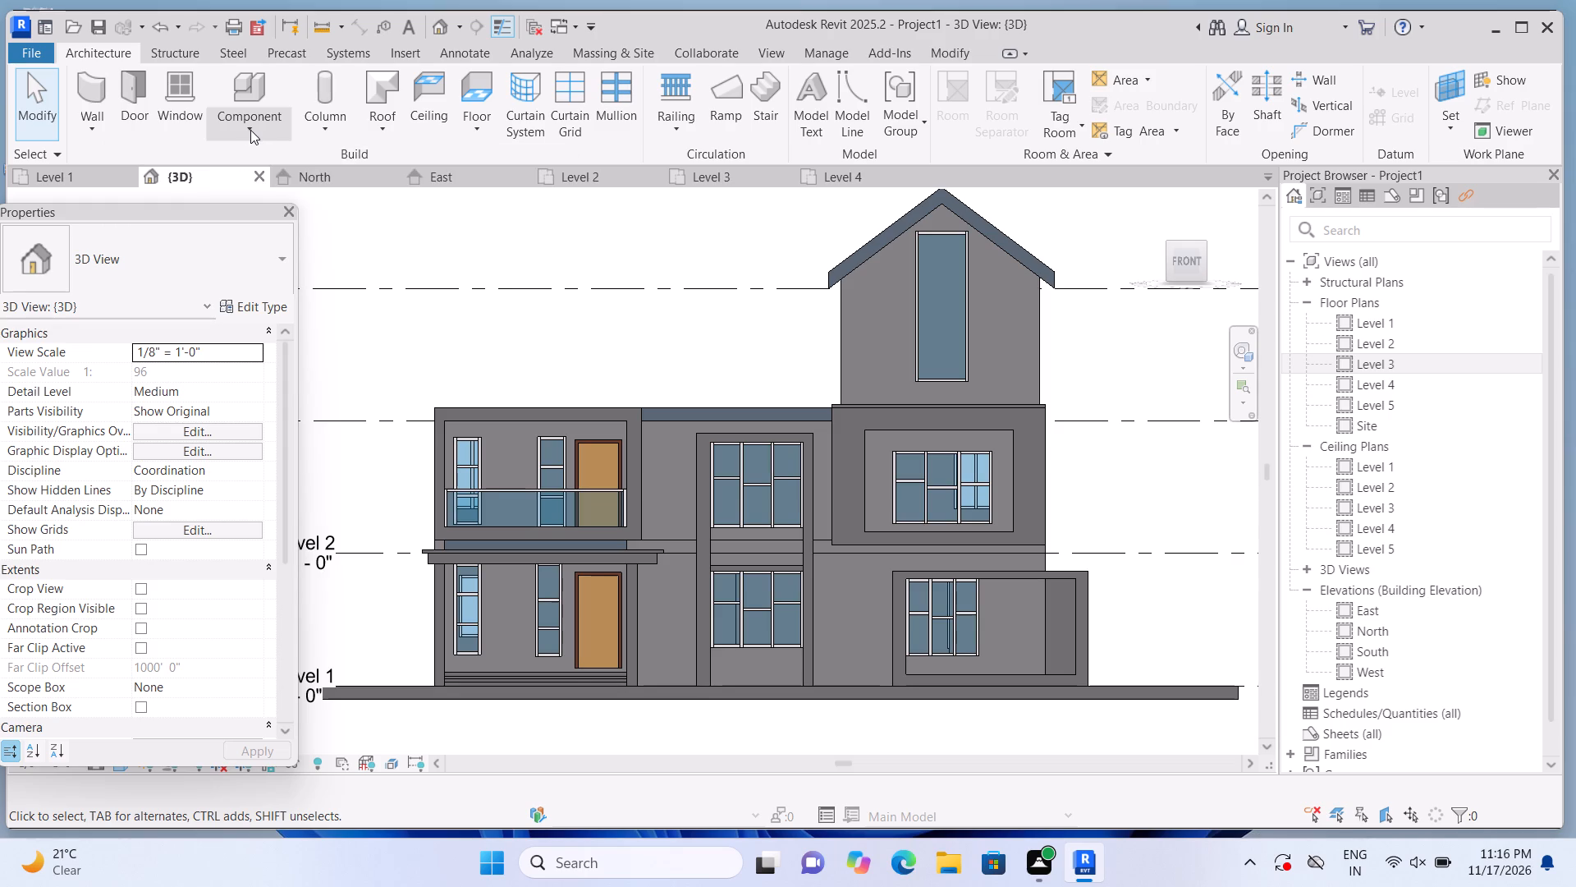
{"action": "left_click", "coordinate": [294, 210]}
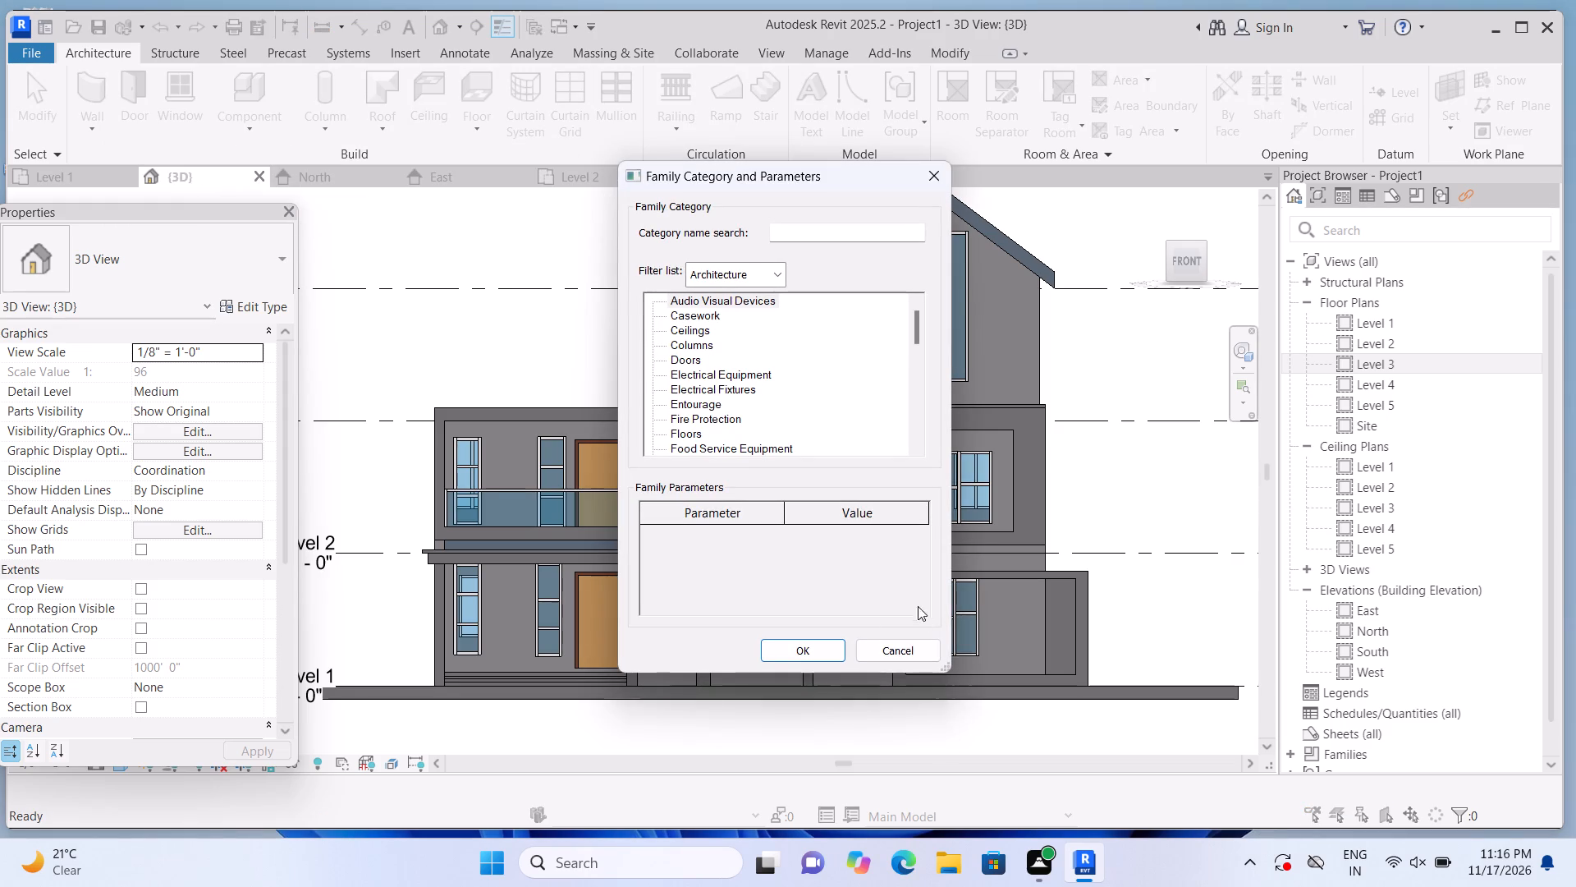
{"action": "scroll", "coordinate": [809, 306], "scroll_direction": "down", "scroll_amount": 7}
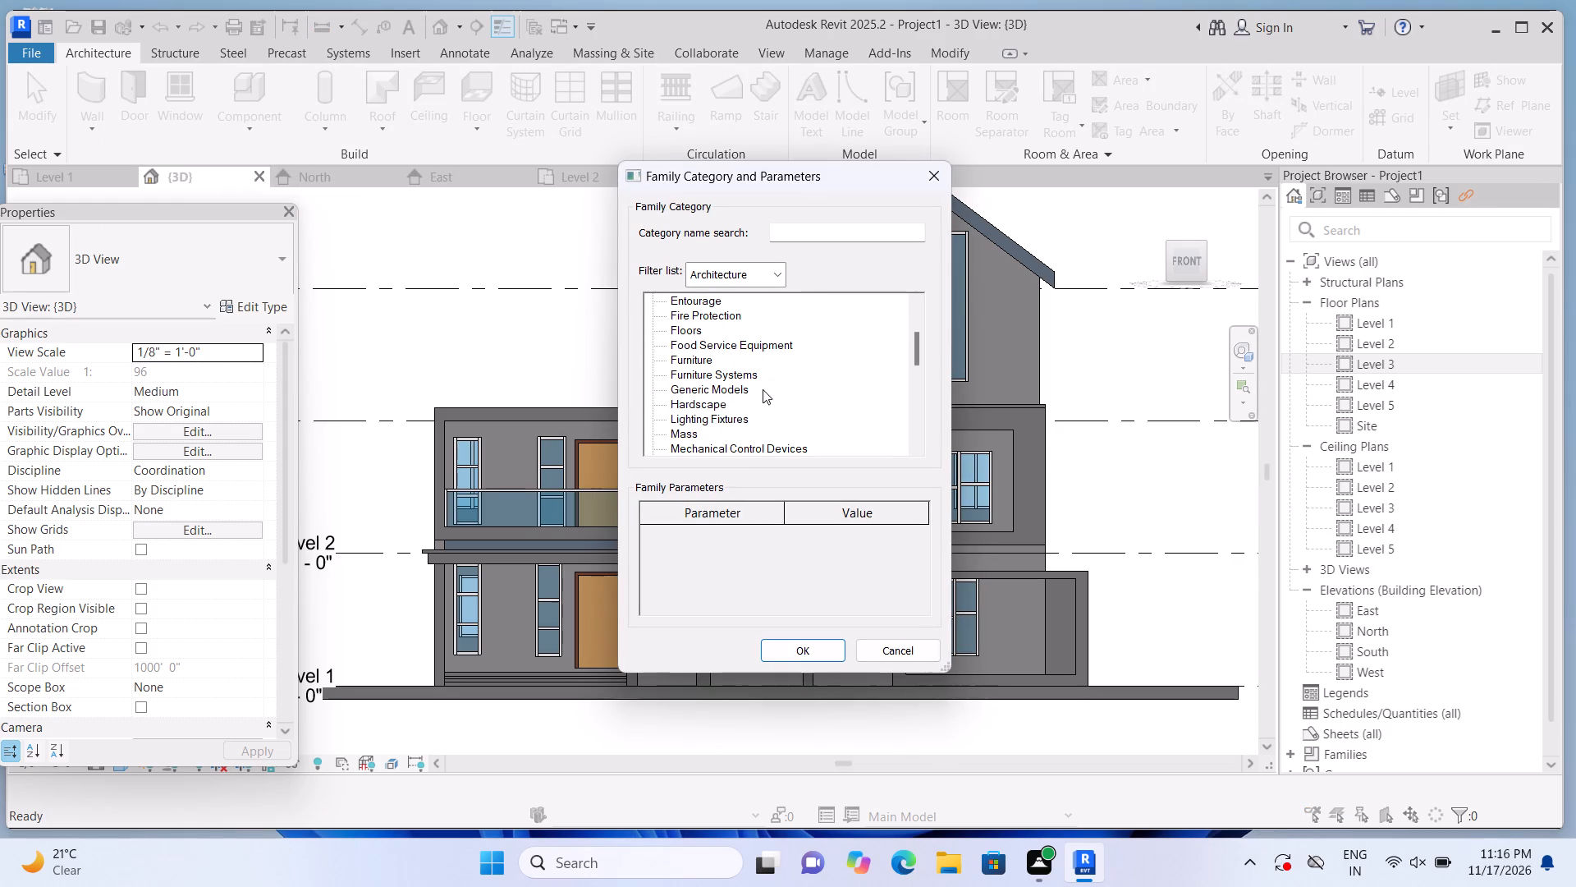
{"action": "left_click", "coordinate": [752, 387]}
{"action": "left_click", "coordinate": [745, 389]}
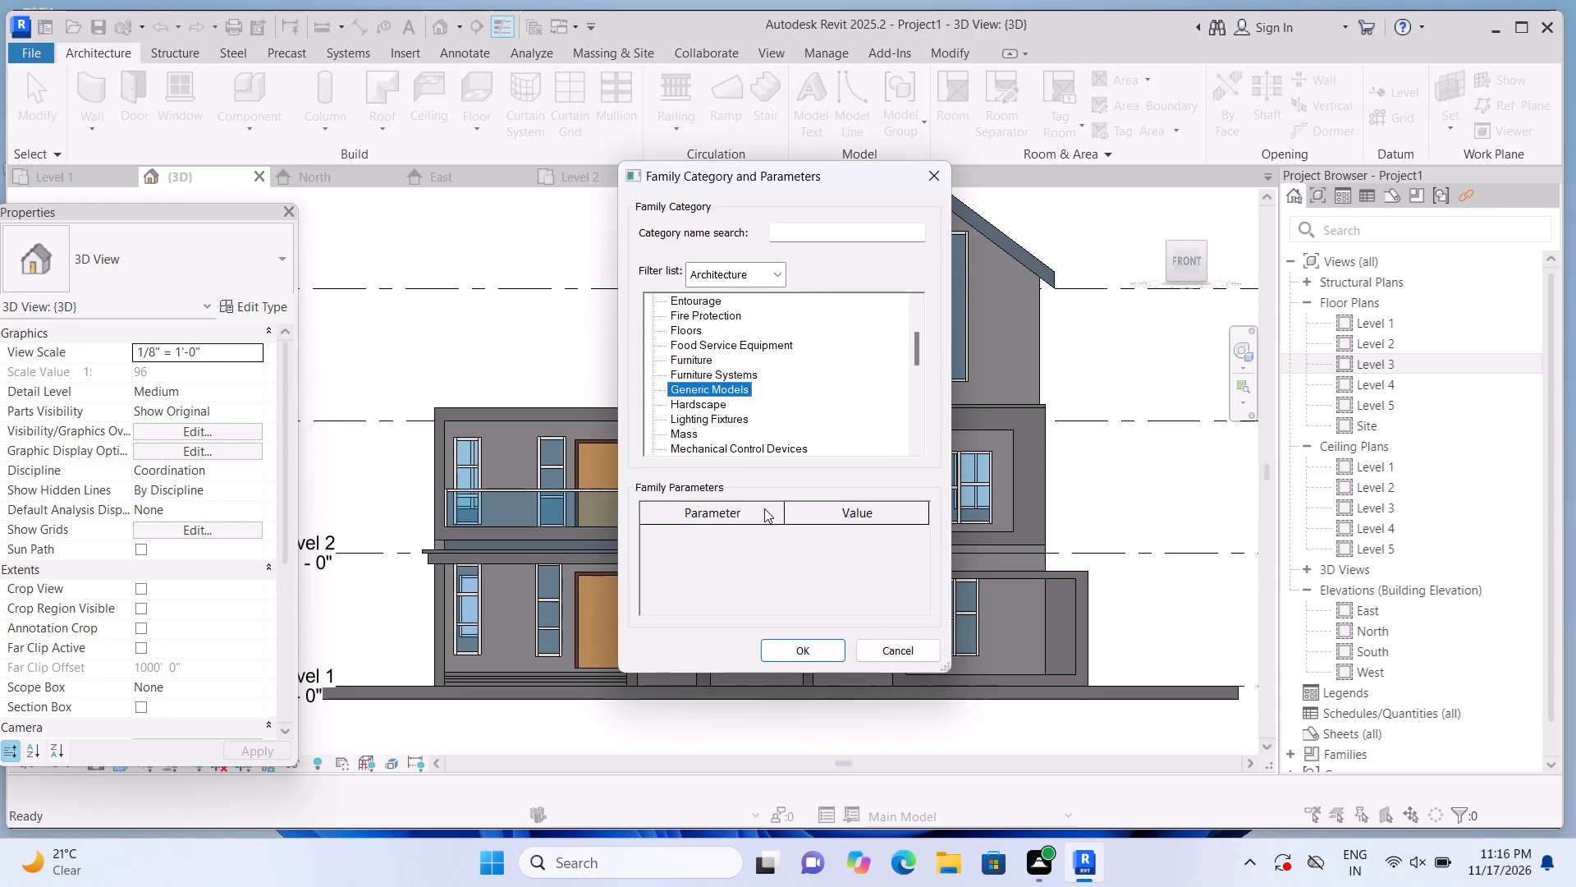
{"action": "left_click", "coordinate": [786, 655]}
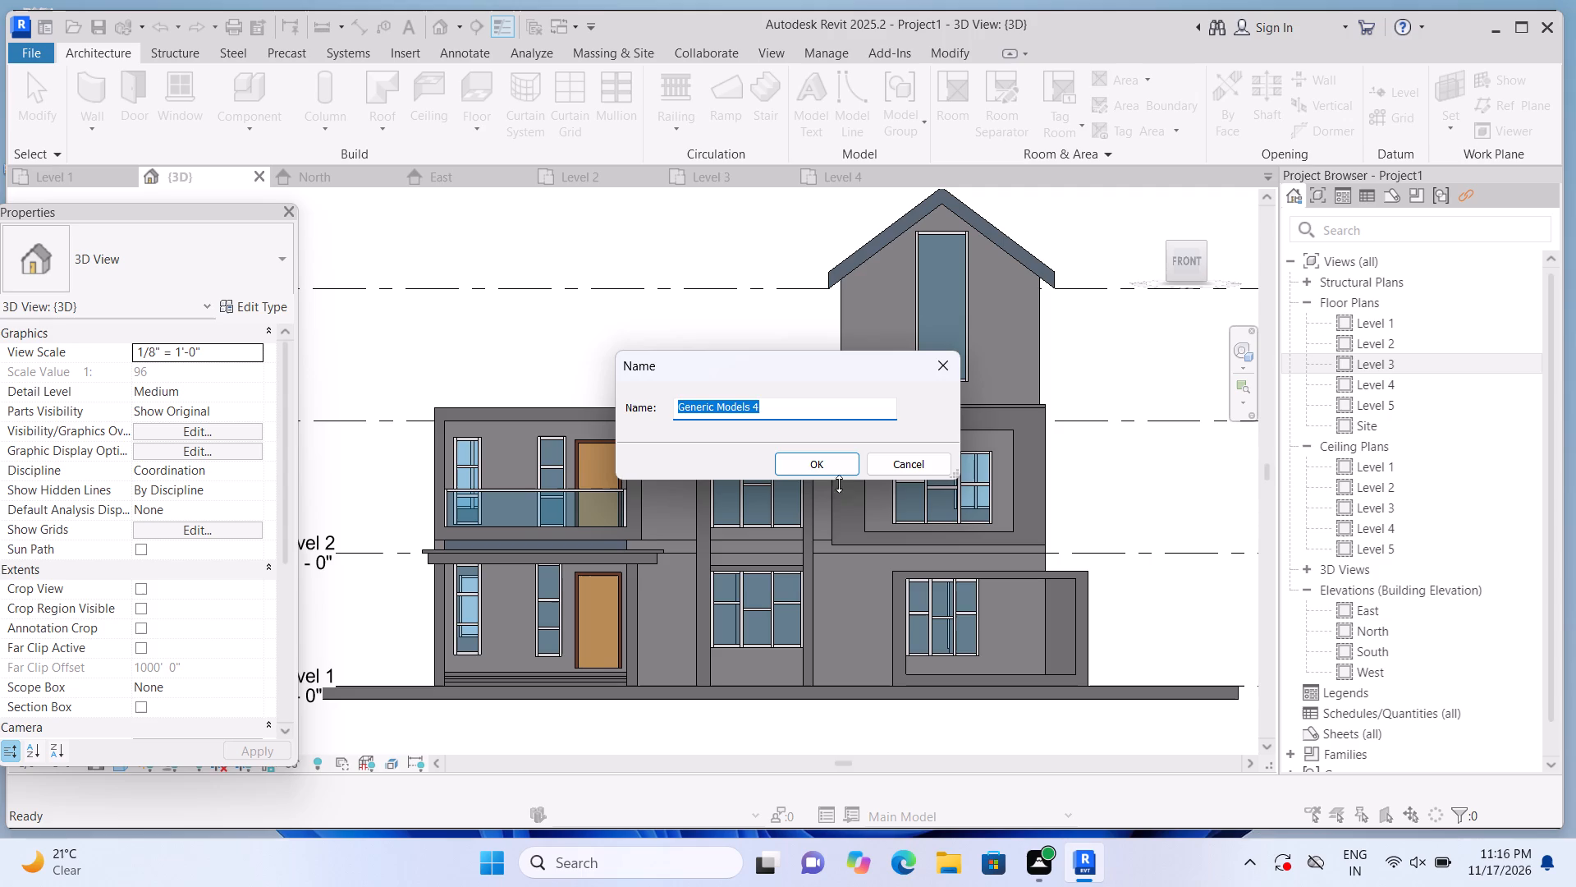
{"action": "left_click", "coordinate": [833, 461]}
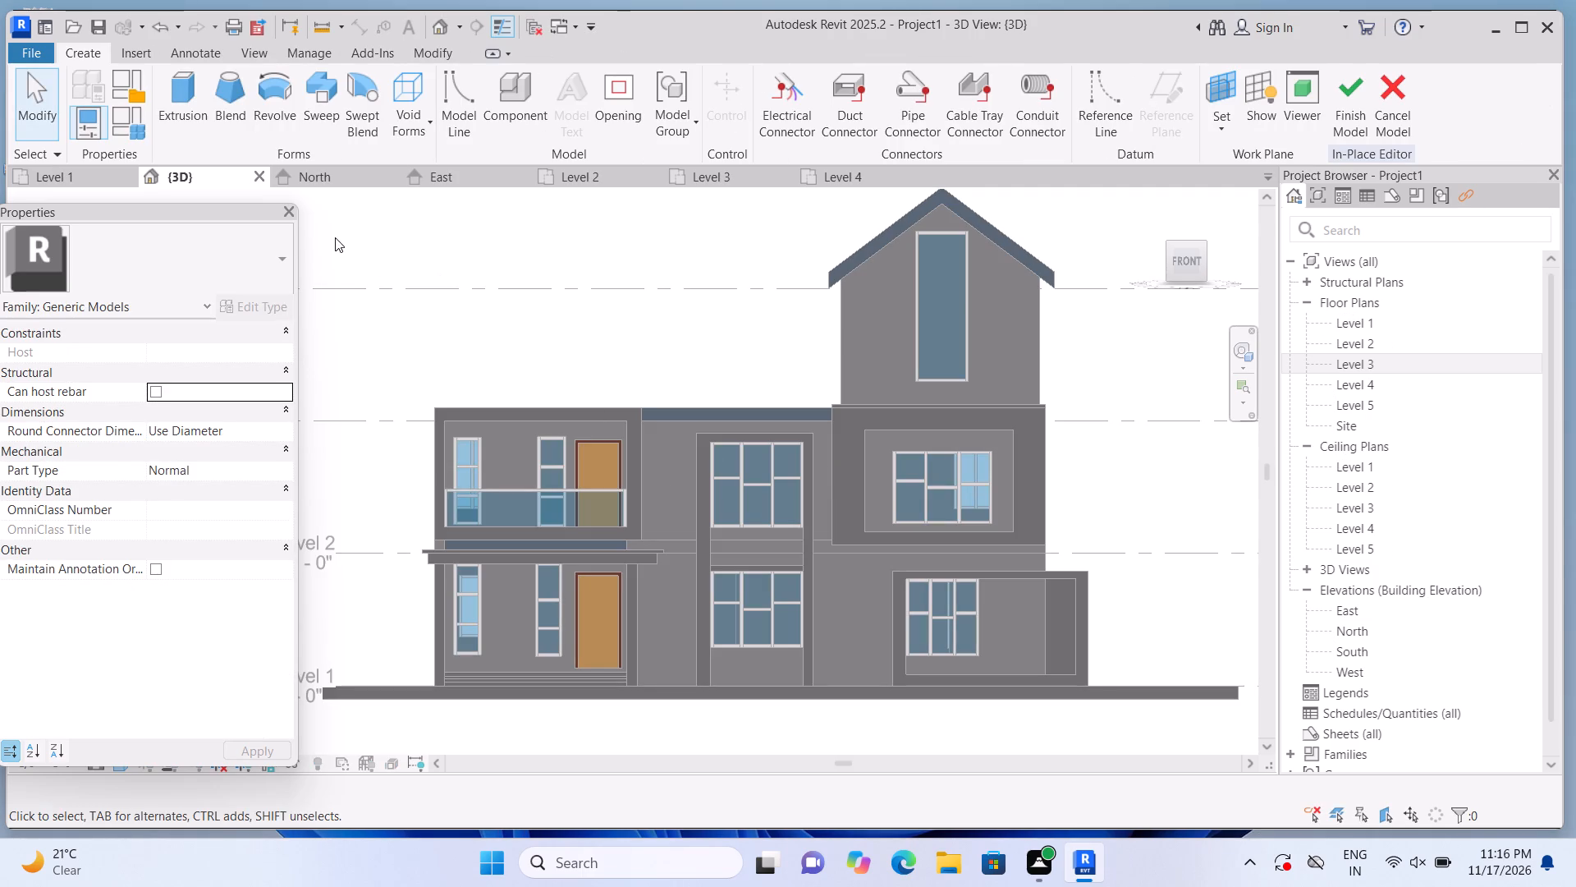
Extrude a rectangle about 14'-5" by 1'-10" on the front 9" wall's plane, across the wall top above the upper central window.
{"action": "left_click", "coordinate": [182, 120]}
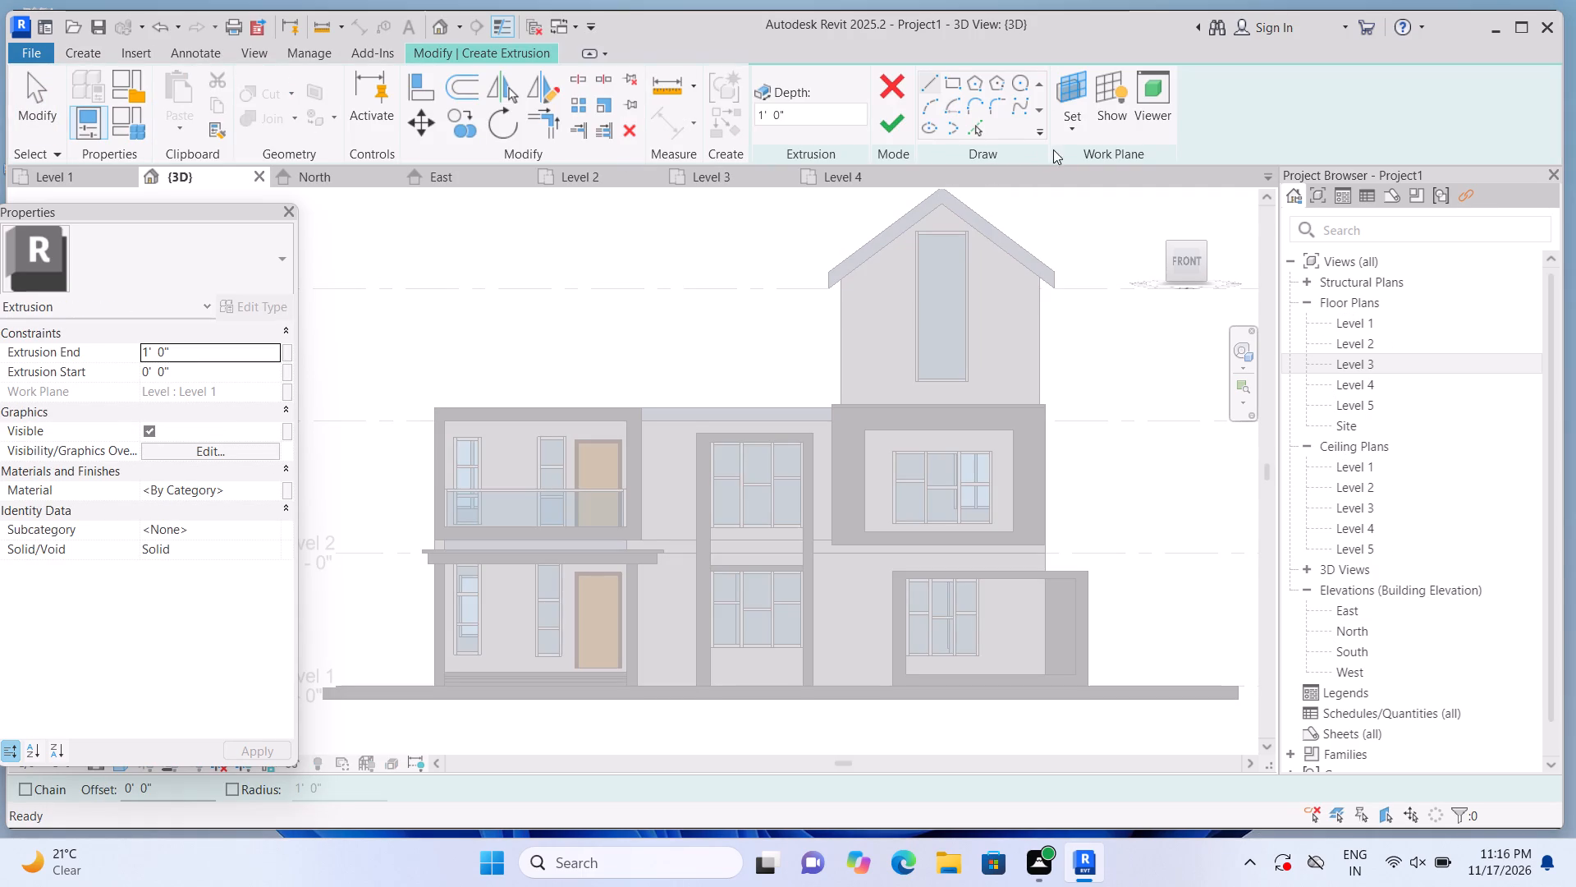
{"action": "left_click", "coordinate": [1060, 136]}
{"action": "left_click", "coordinate": [1084, 206]}
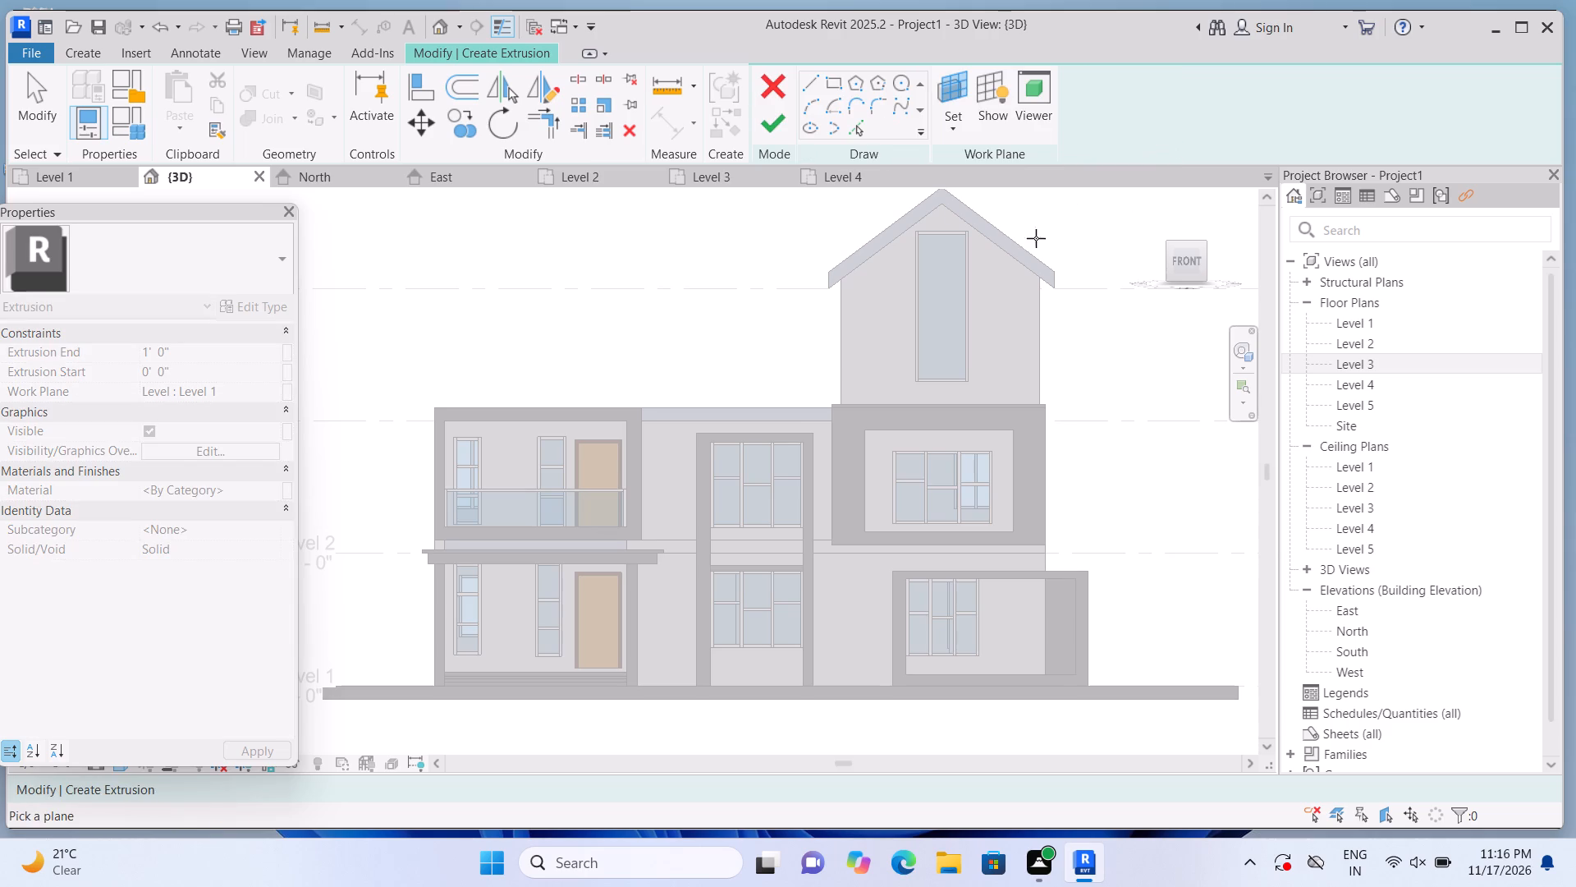
{"action": "scroll", "coordinate": [658, 496], "scroll_direction": "up", "scroll_amount": 2}
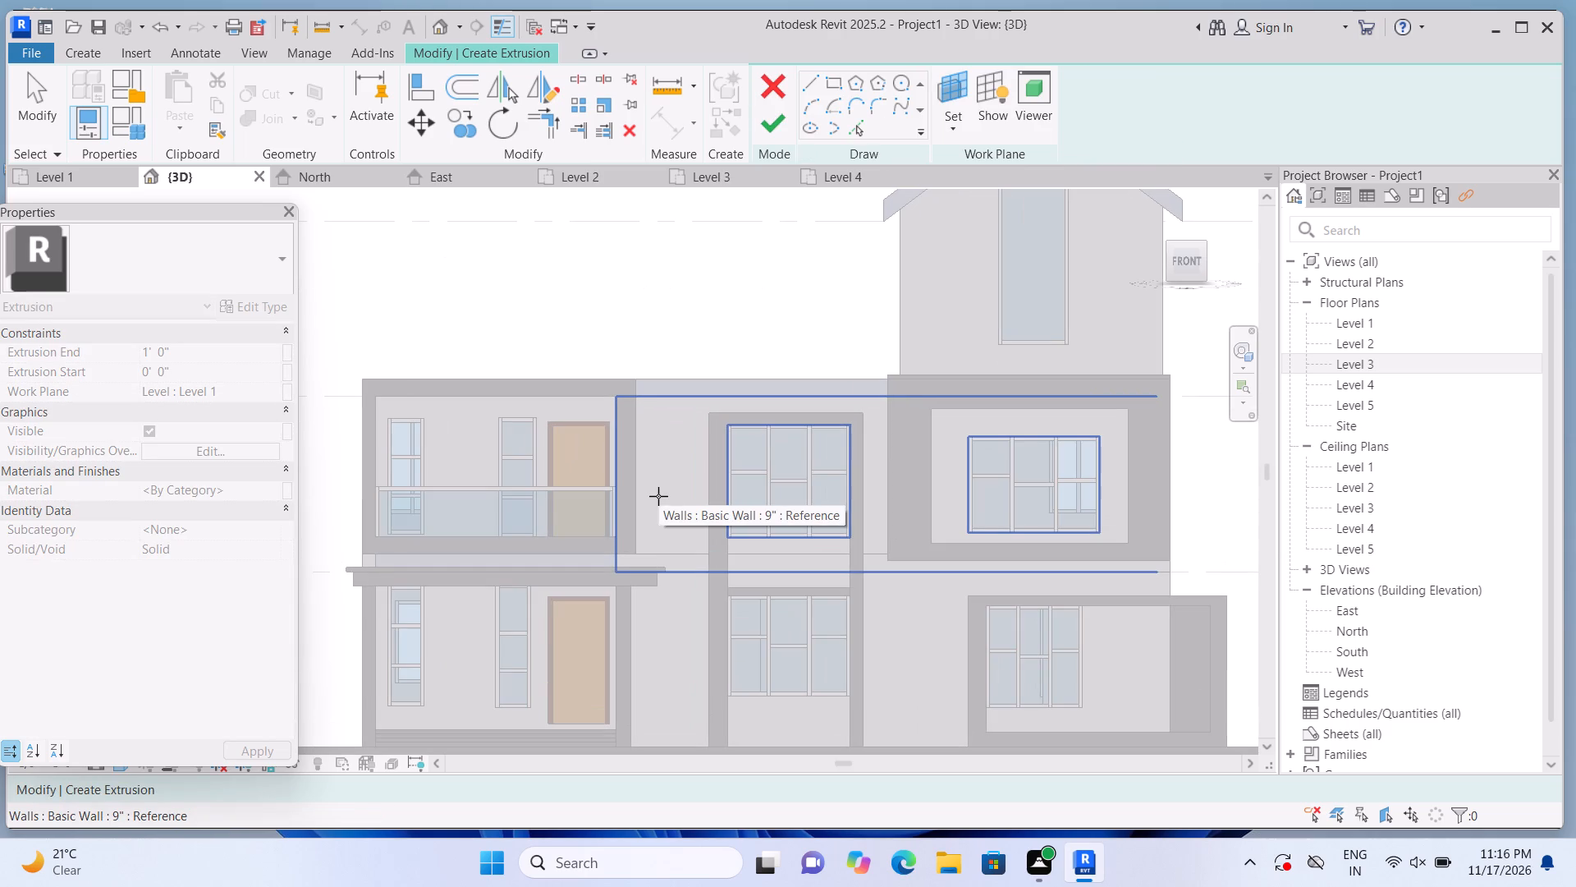
{"action": "left_click", "coordinate": [659, 496]}
{"action": "left_click", "coordinate": [954, 90]}
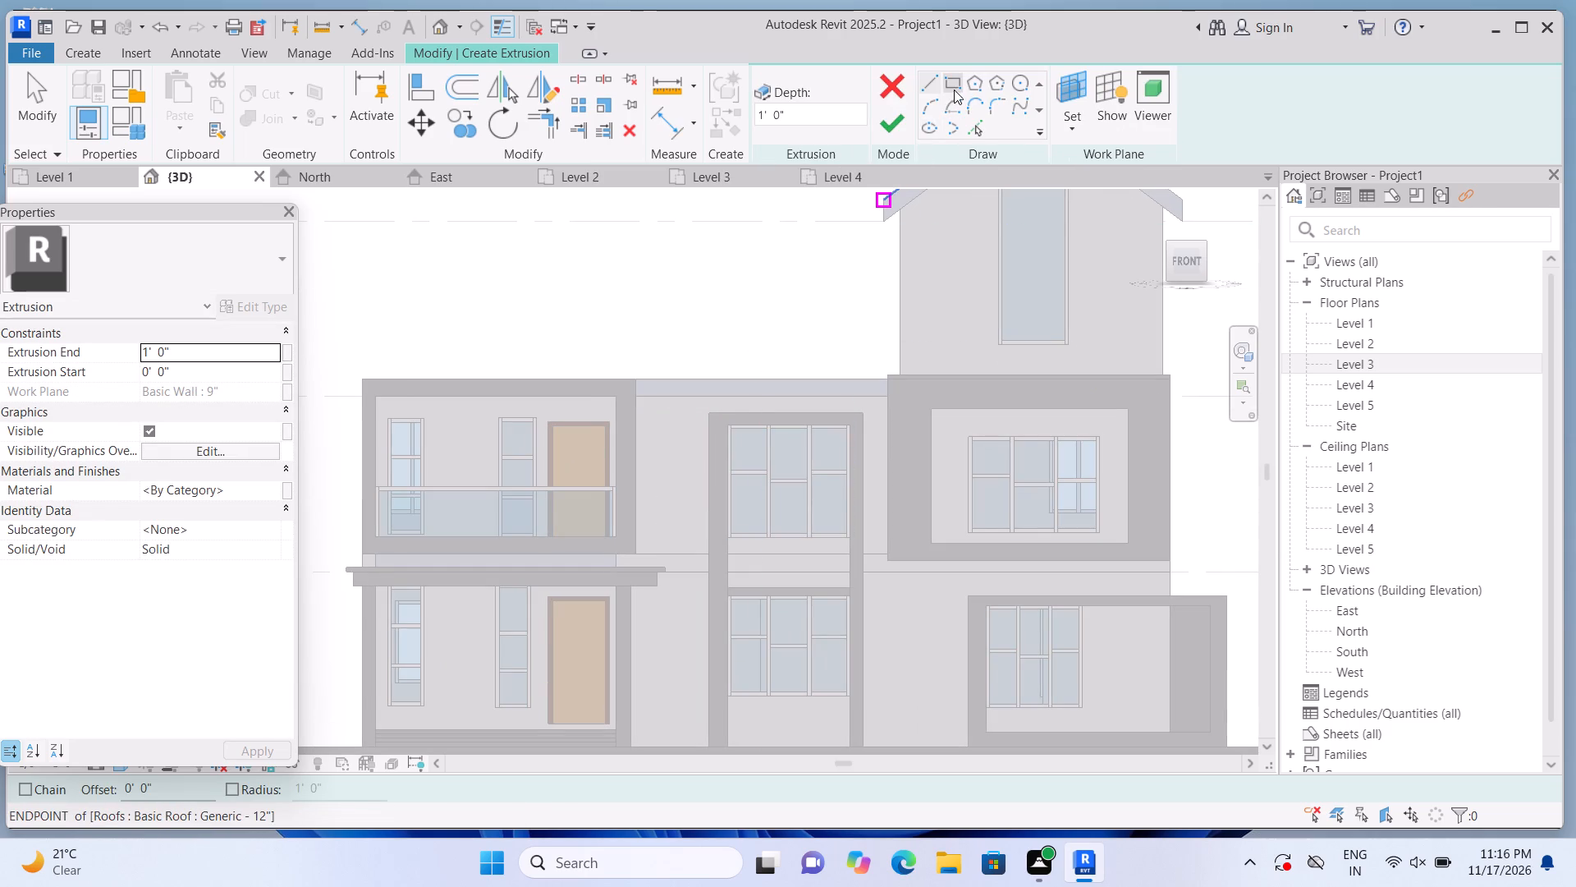
{"action": "scroll", "coordinate": [846, 318], "scroll_direction": "up", "scroll_amount": 2}
{"action": "scroll", "coordinate": [733, 395], "scroll_direction": "up", "scroll_amount": 1}
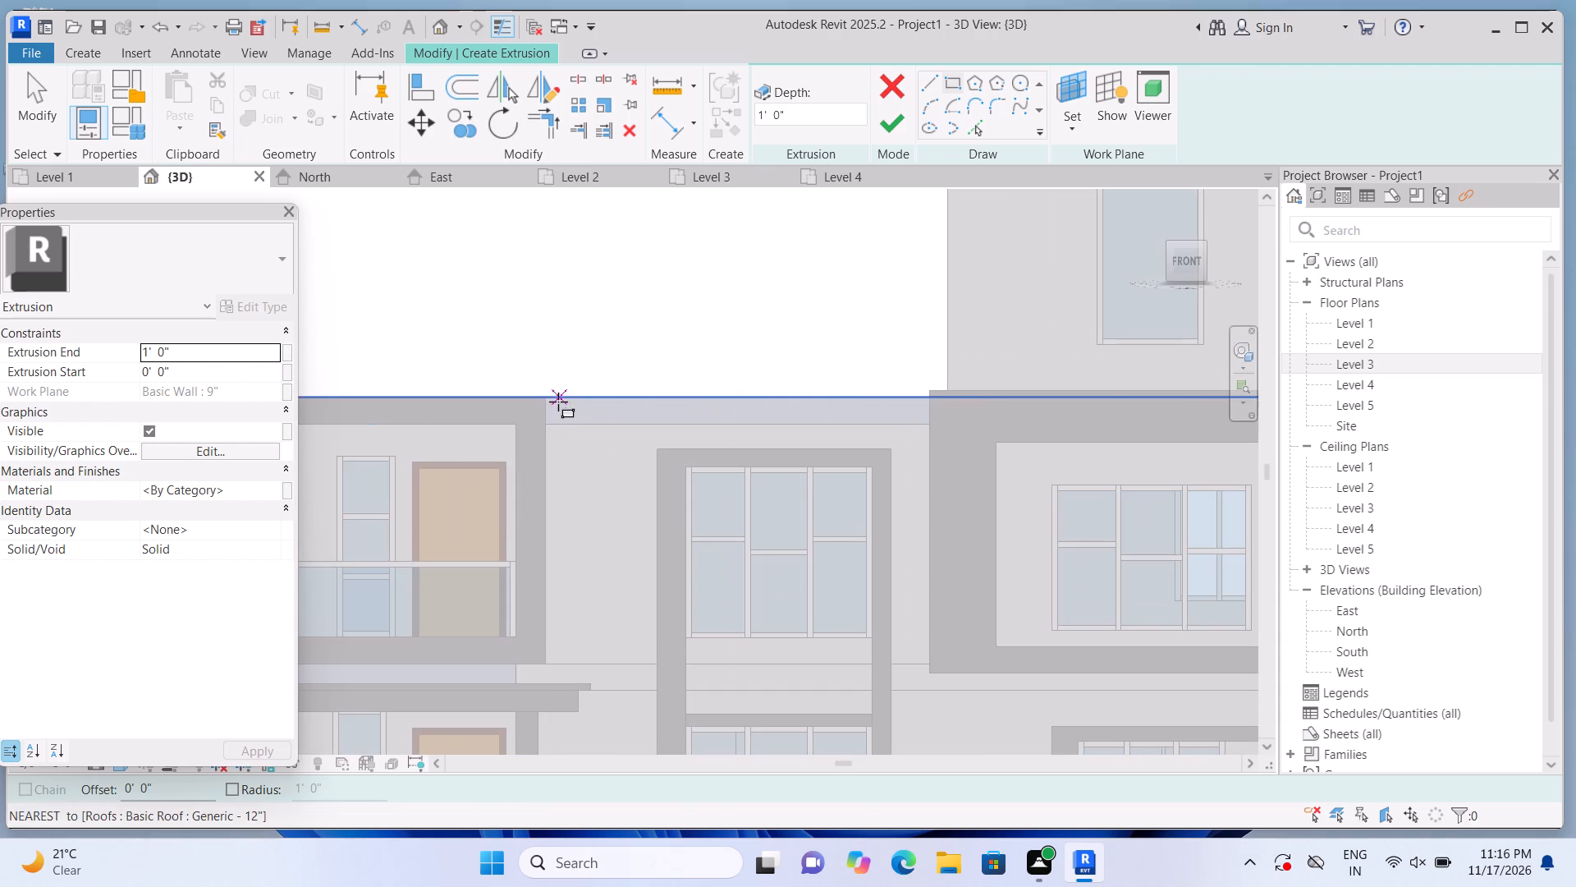
{"action": "left_click", "coordinate": [546, 393]}
{"action": "scroll", "coordinate": [786, 466], "scroll_direction": "up", "scroll_amount": 3}
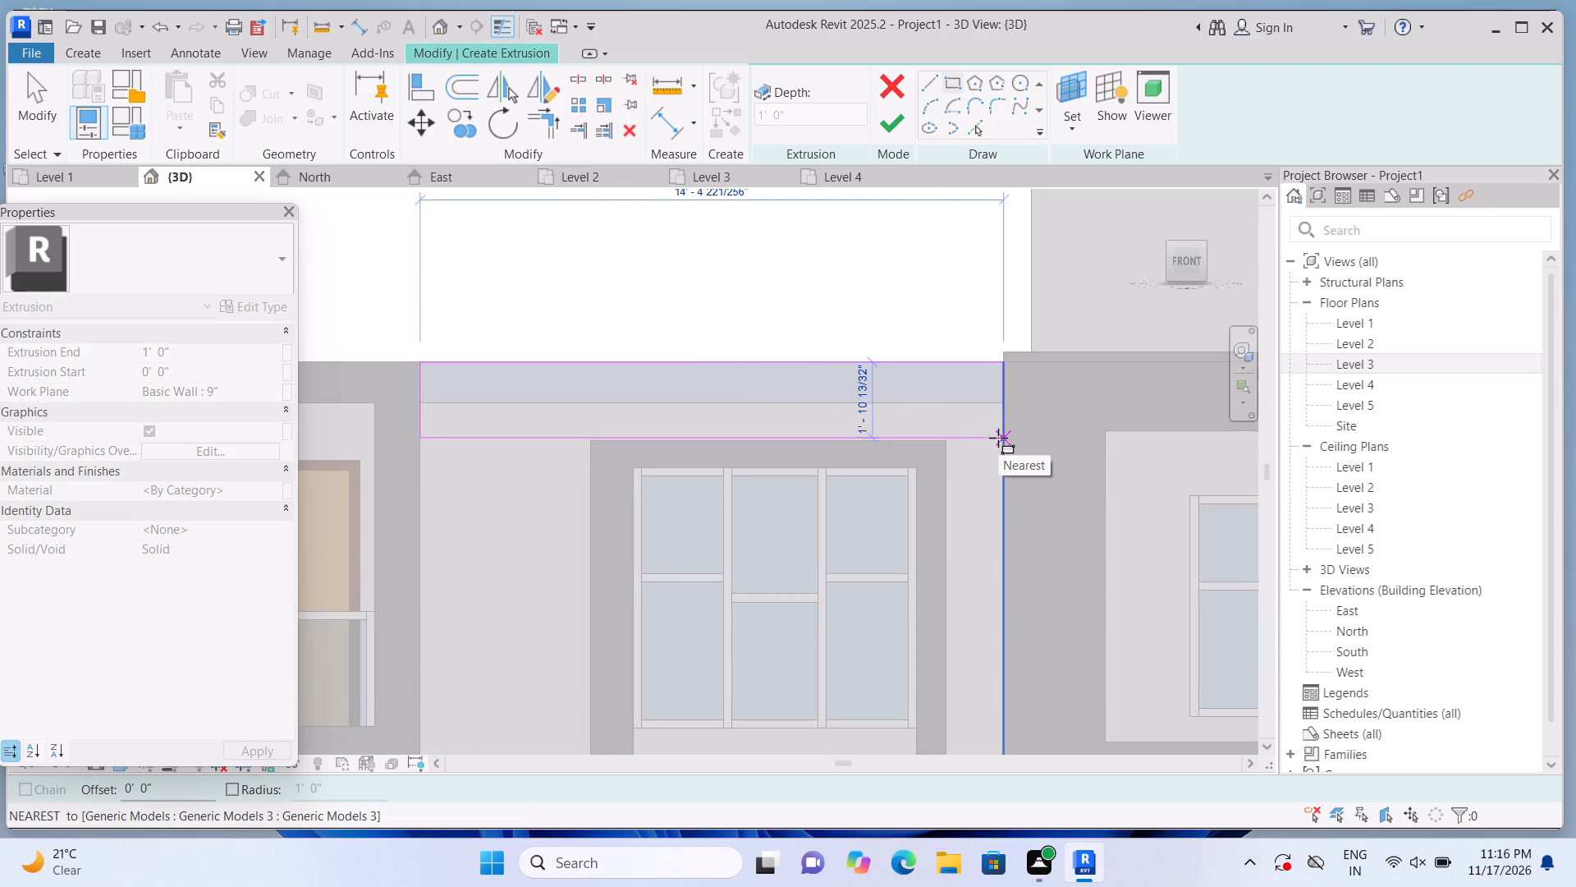
{"action": "left_click", "coordinate": [998, 439]}
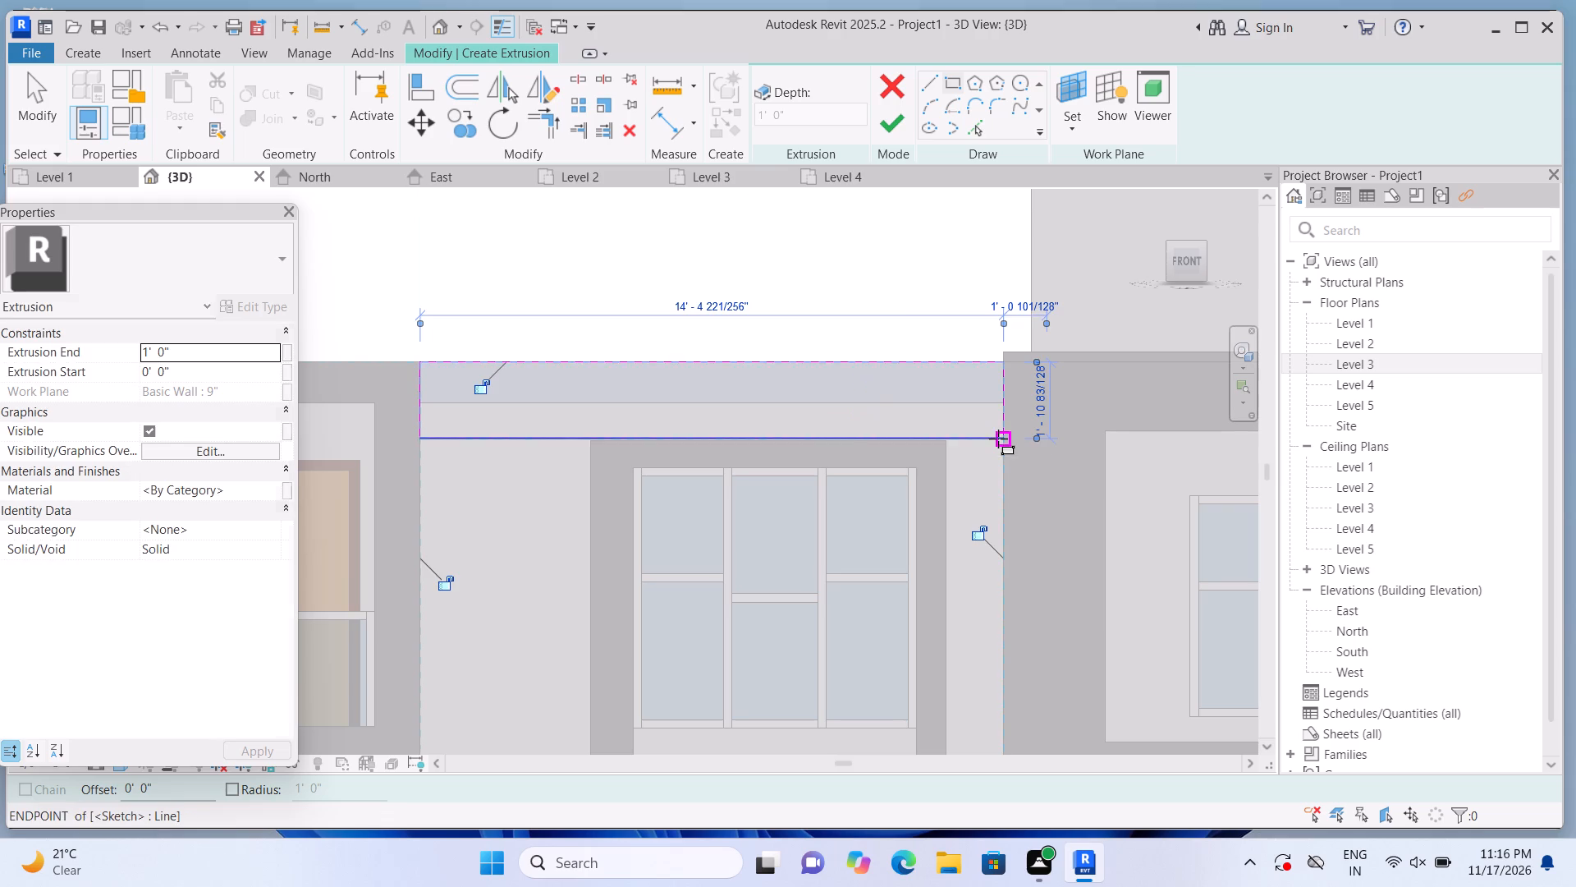
{"action": "left_click", "coordinate": [898, 135]}
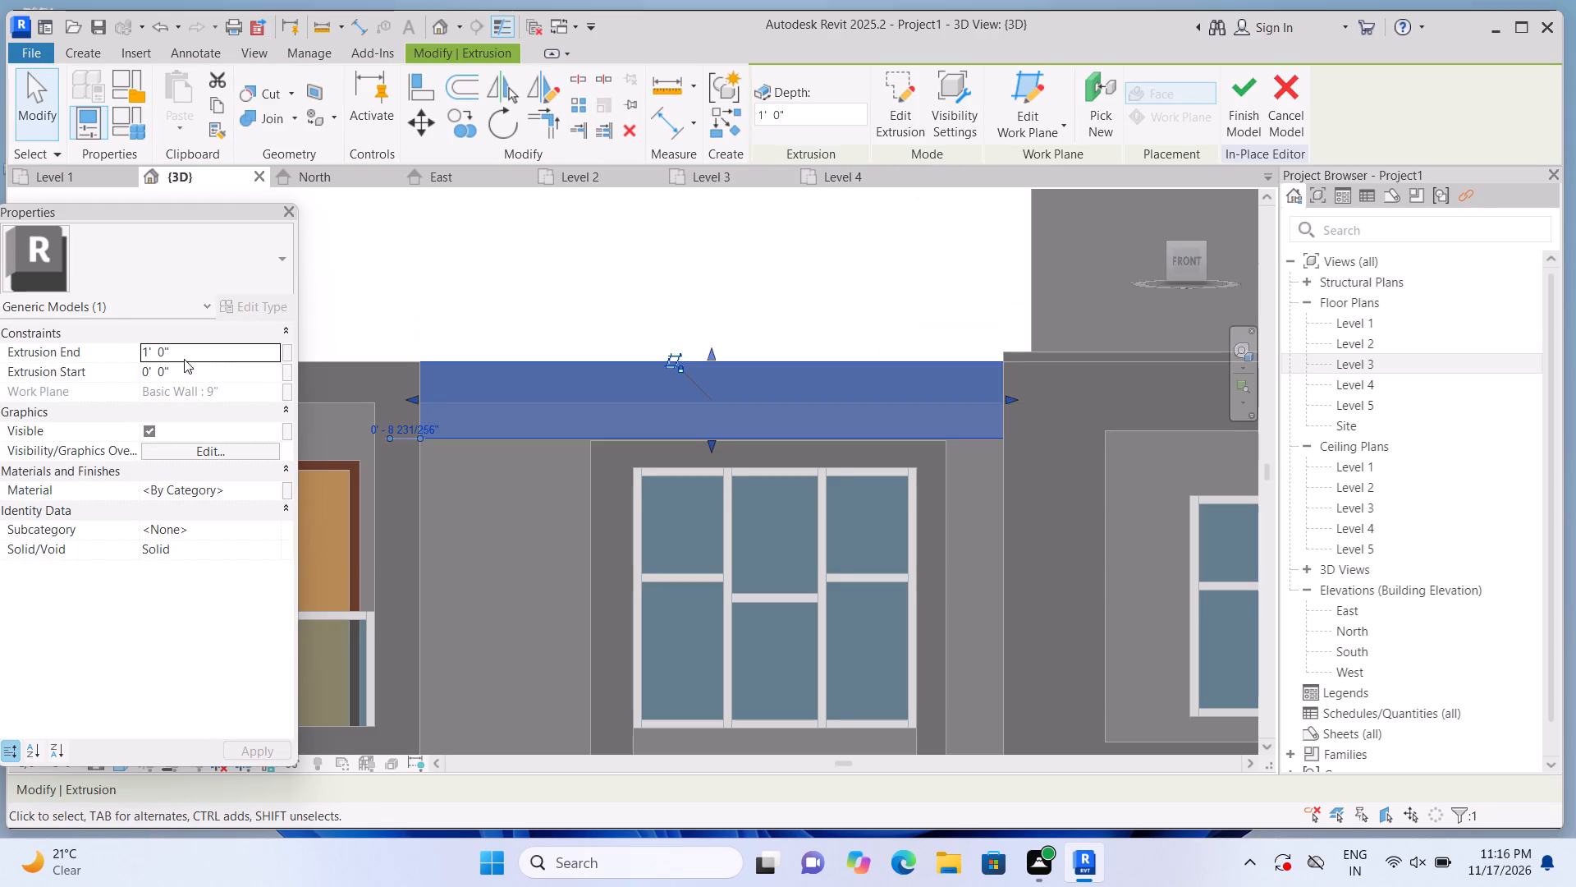
Set the band's Extrusion End to 2".
{"action": "left_click", "coordinate": [217, 351]}
{"action": "key", "text": "BackSpace"}
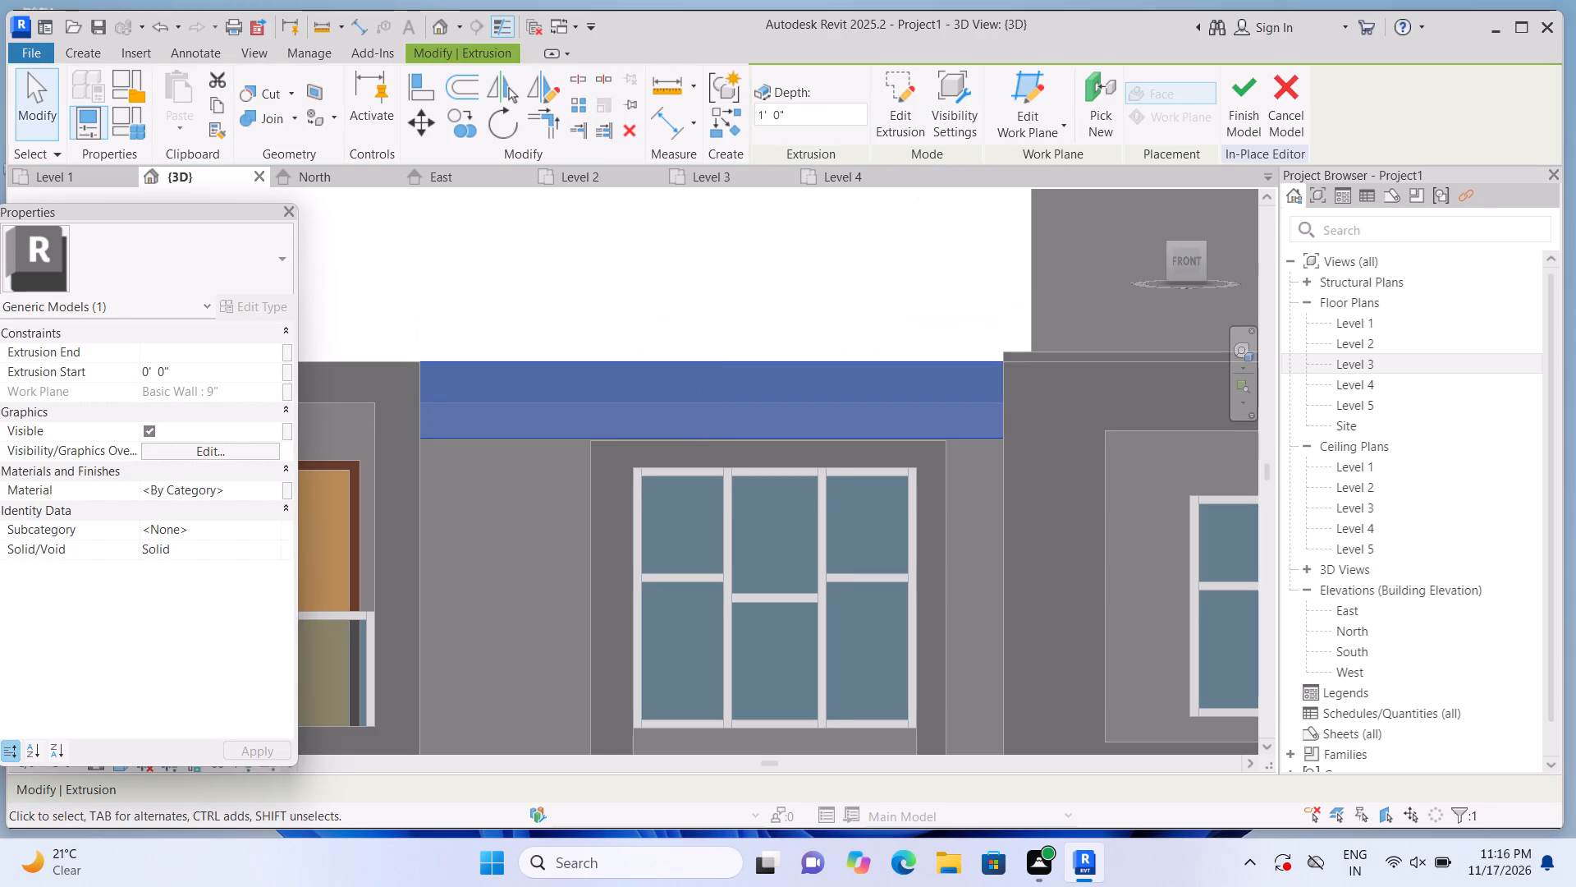
{"action": "key", "text": "2"}
{"action": "key", "text": "shift+quotedbl"}
{"action": "key", "text": "Return"}
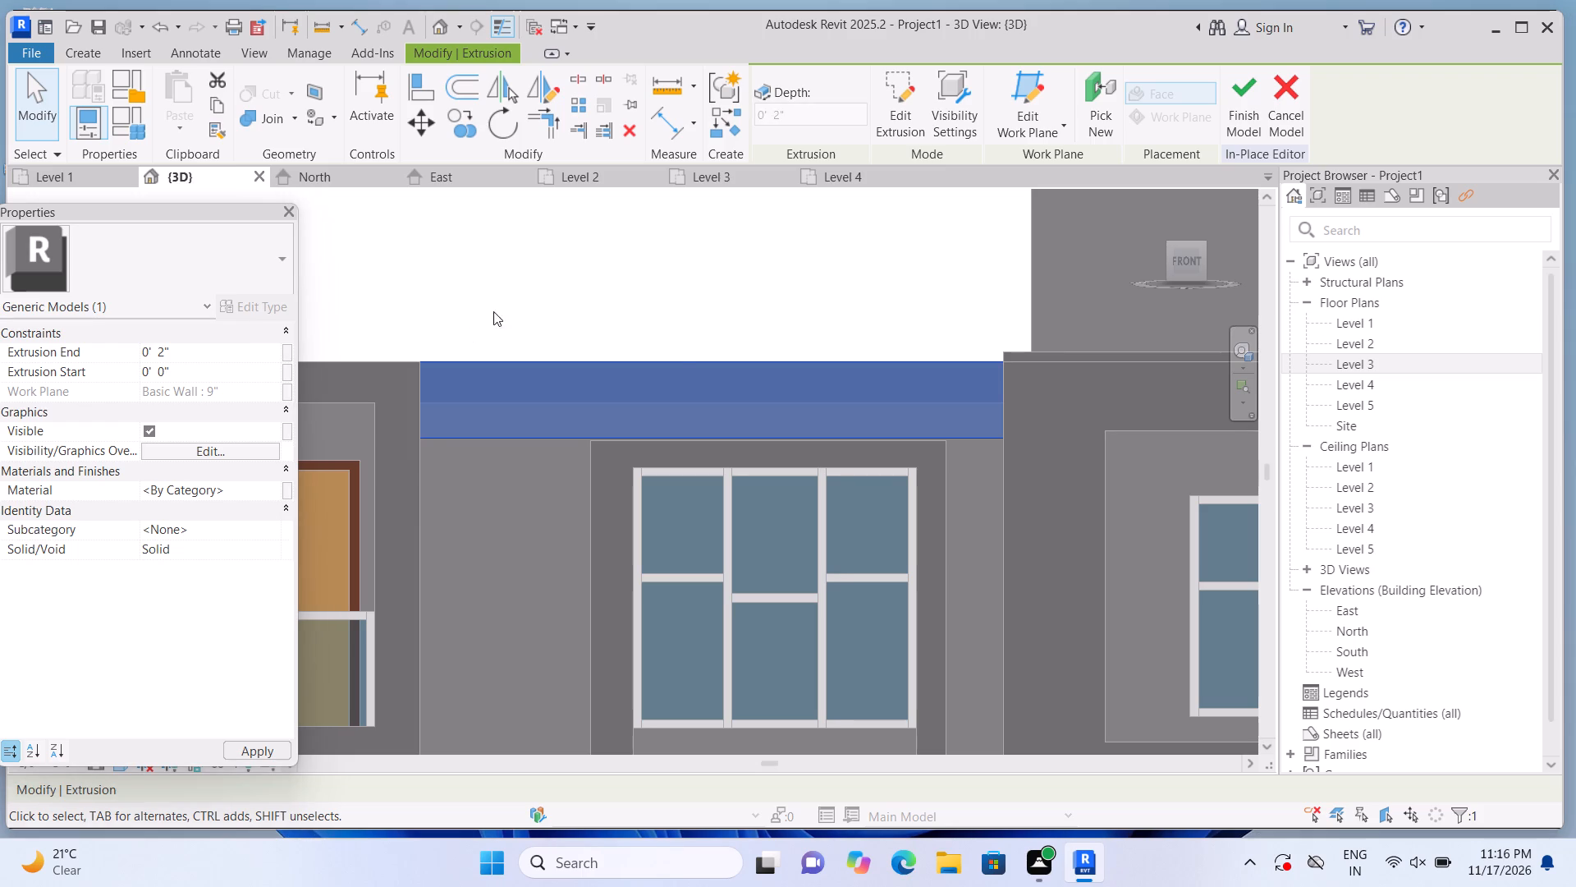
{"action": "left_click", "coordinate": [506, 307]}
Stretch the band's lower edge down to meet the top of the central window surround.
{"action": "scroll", "coordinate": [522, 301], "scroll_direction": "down", "scroll_amount": 2}
{"action": "scroll", "coordinate": [512, 416], "scroll_direction": "up", "scroll_amount": 4}
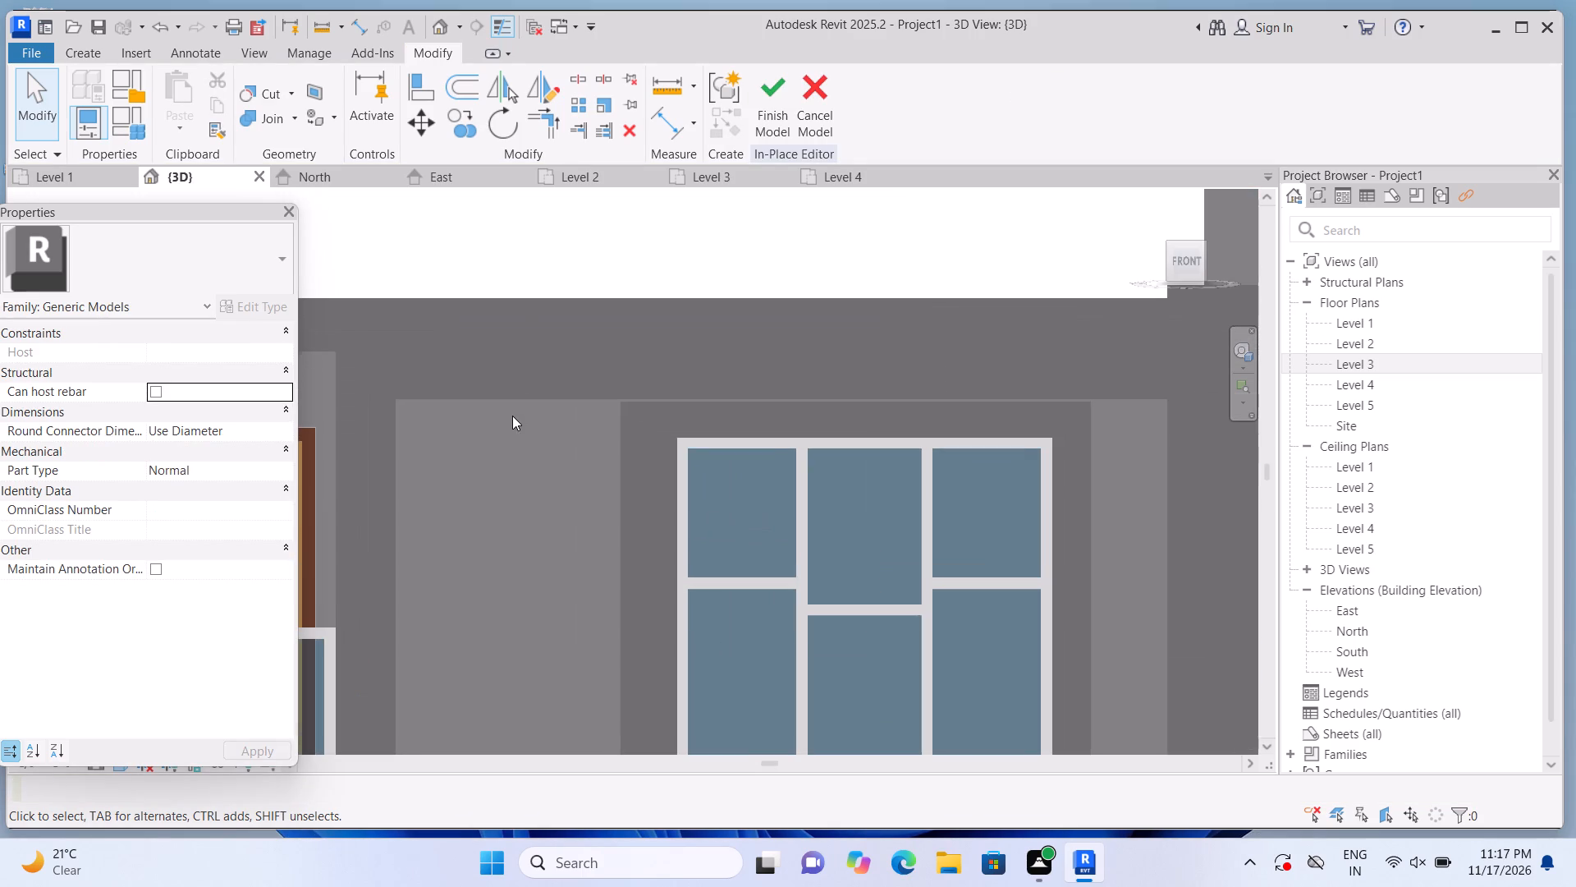
{"action": "left_click", "coordinate": [536, 384]}
{"action": "scroll", "coordinate": [824, 439], "scroll_direction": "up", "scroll_amount": 5}
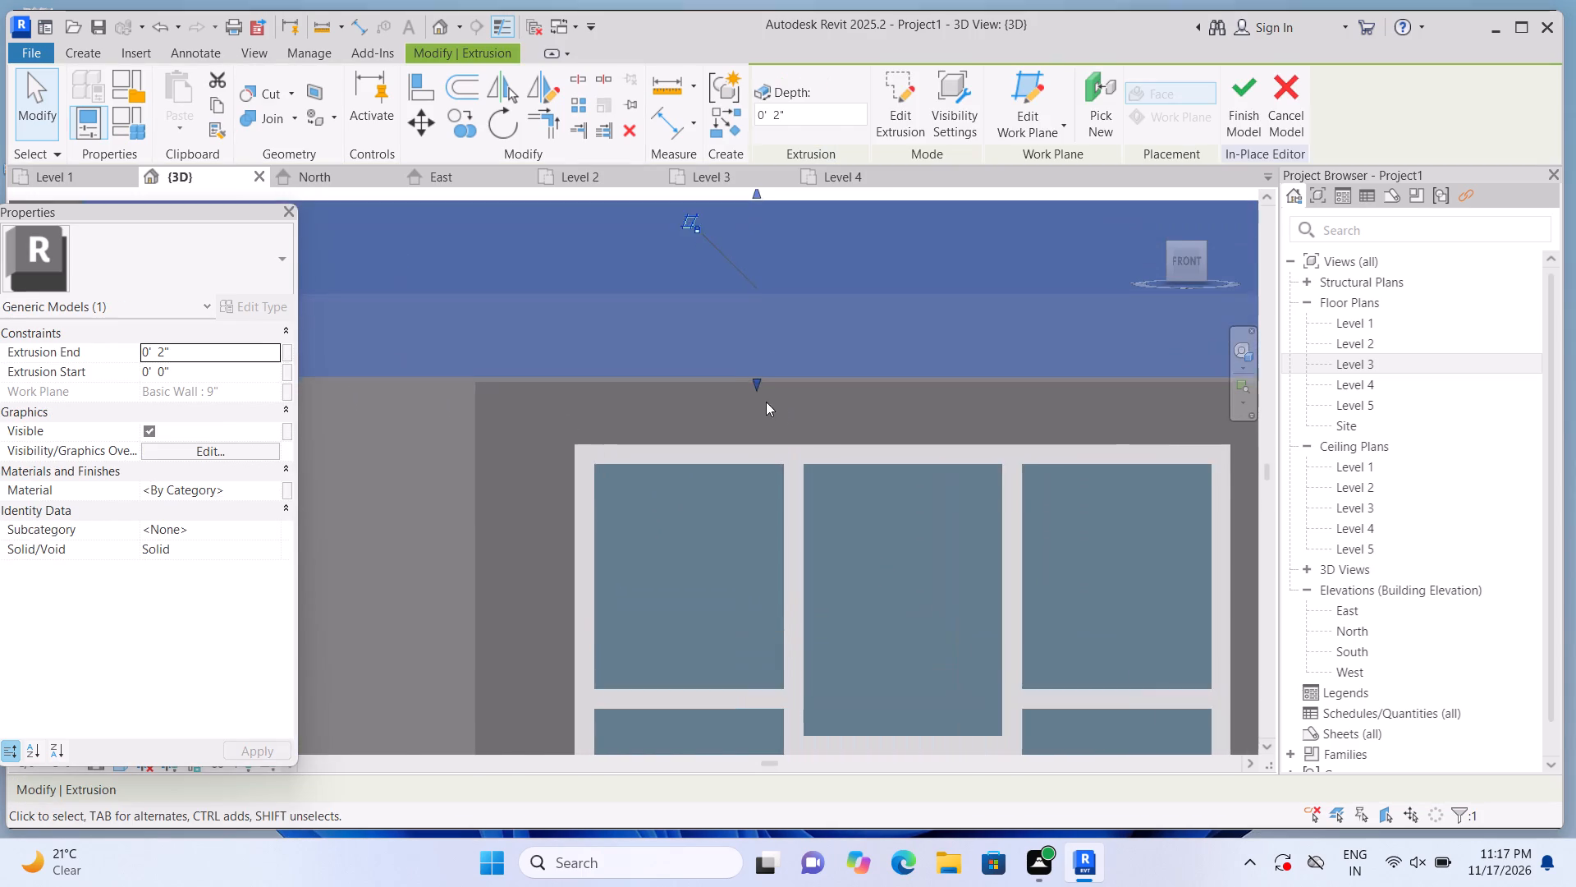
{"action": "scroll", "coordinate": [766, 402], "scroll_direction": "up", "scroll_amount": 10}
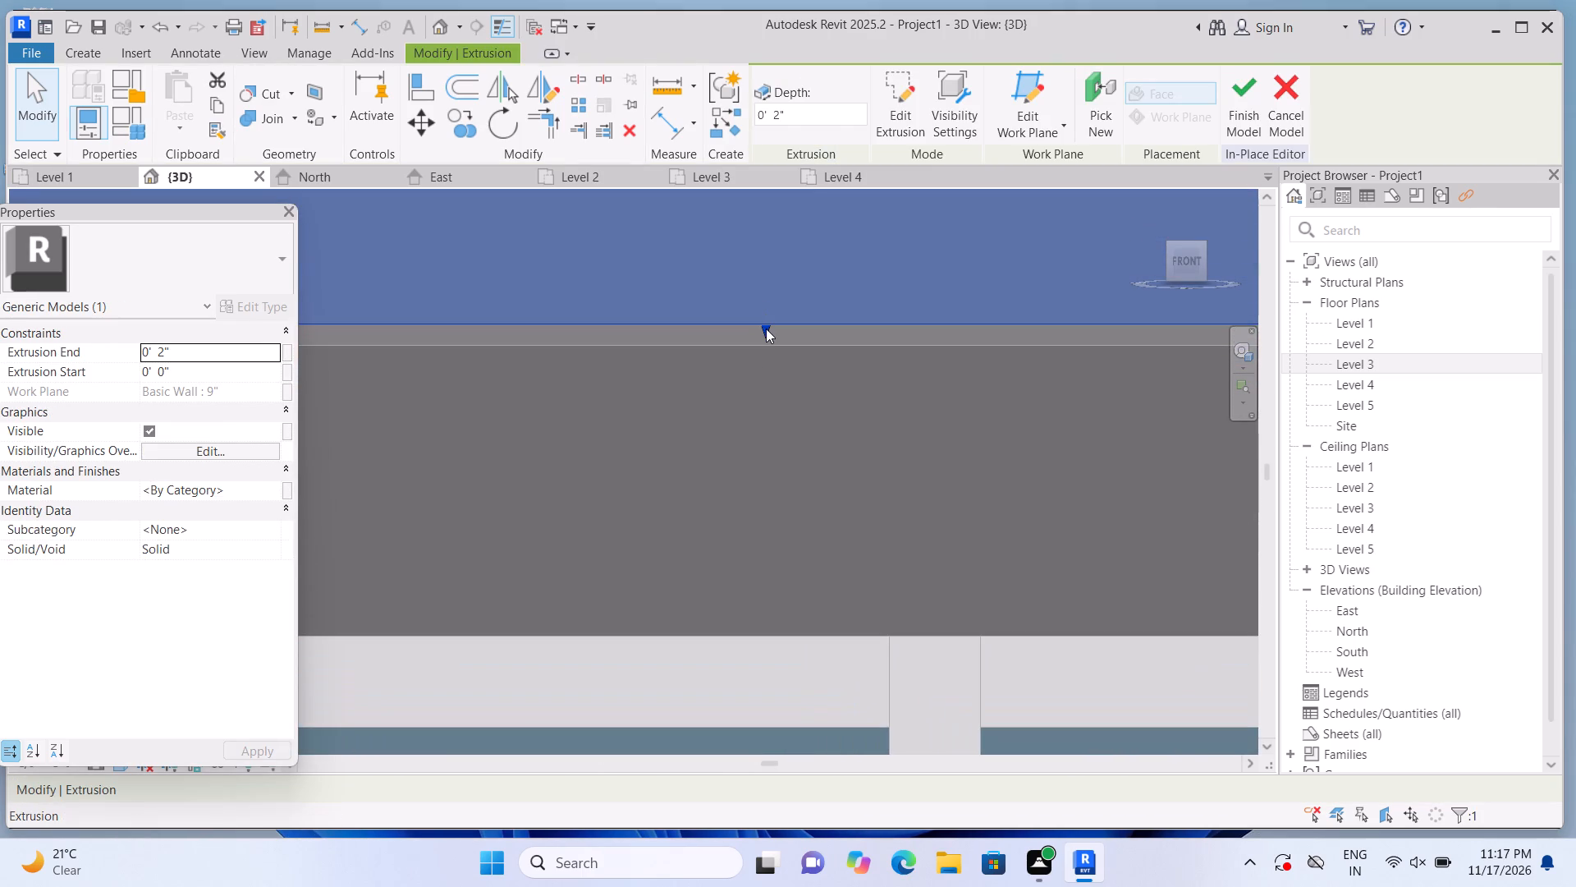
{"action": "left_click", "coordinate": [766, 328]}
{"action": "scroll", "coordinate": [771, 324], "scroll_direction": "down", "scroll_amount": 10}
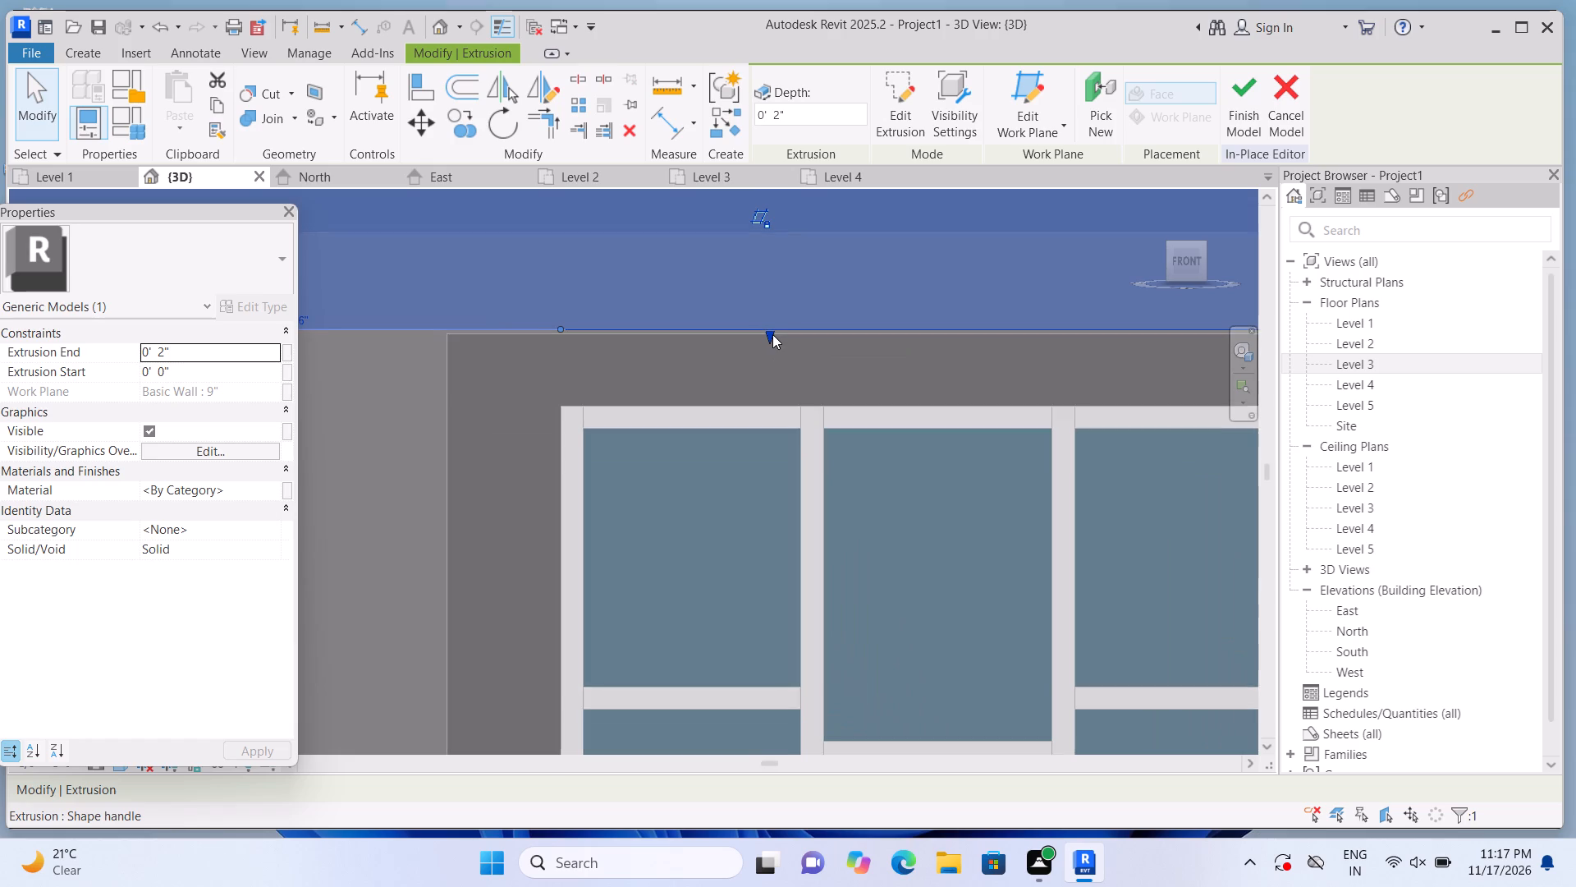
{"action": "scroll", "coordinate": [772, 334], "scroll_direction": "up", "scroll_amount": 13}
{"action": "left_click_drag", "start_coordinate": [754, 305], "coordinate": [759, 313]}
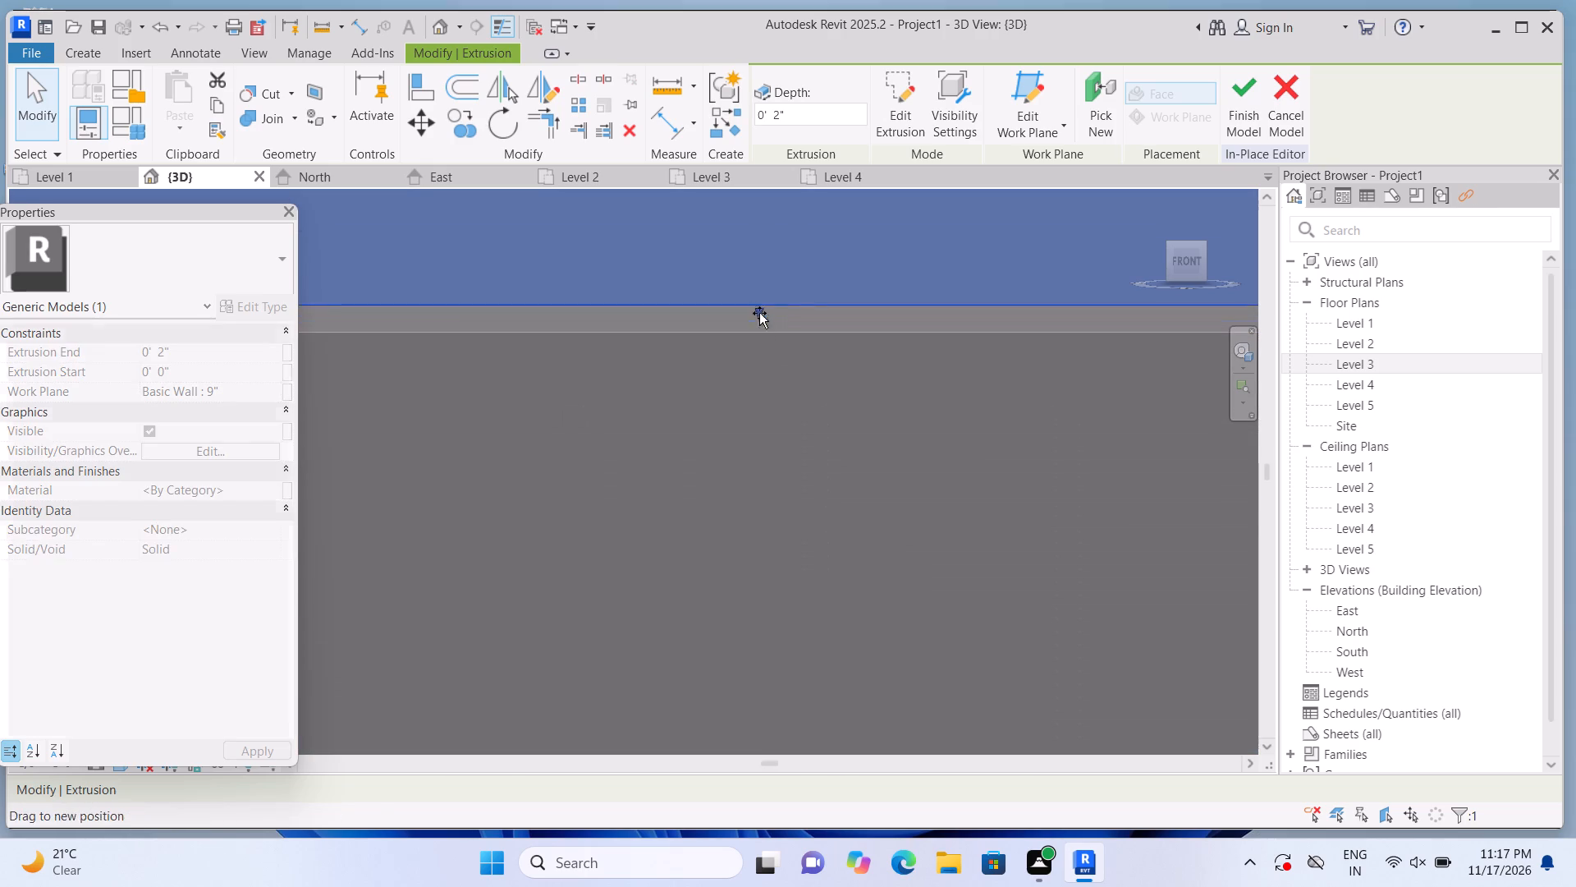
{"action": "left_click_drag", "start_coordinate": [759, 313], "coordinate": [764, 324]}
{"action": "scroll", "coordinate": [767, 318], "scroll_direction": "down", "scroll_amount": 3}
{"action": "key", "text": "Escape"}
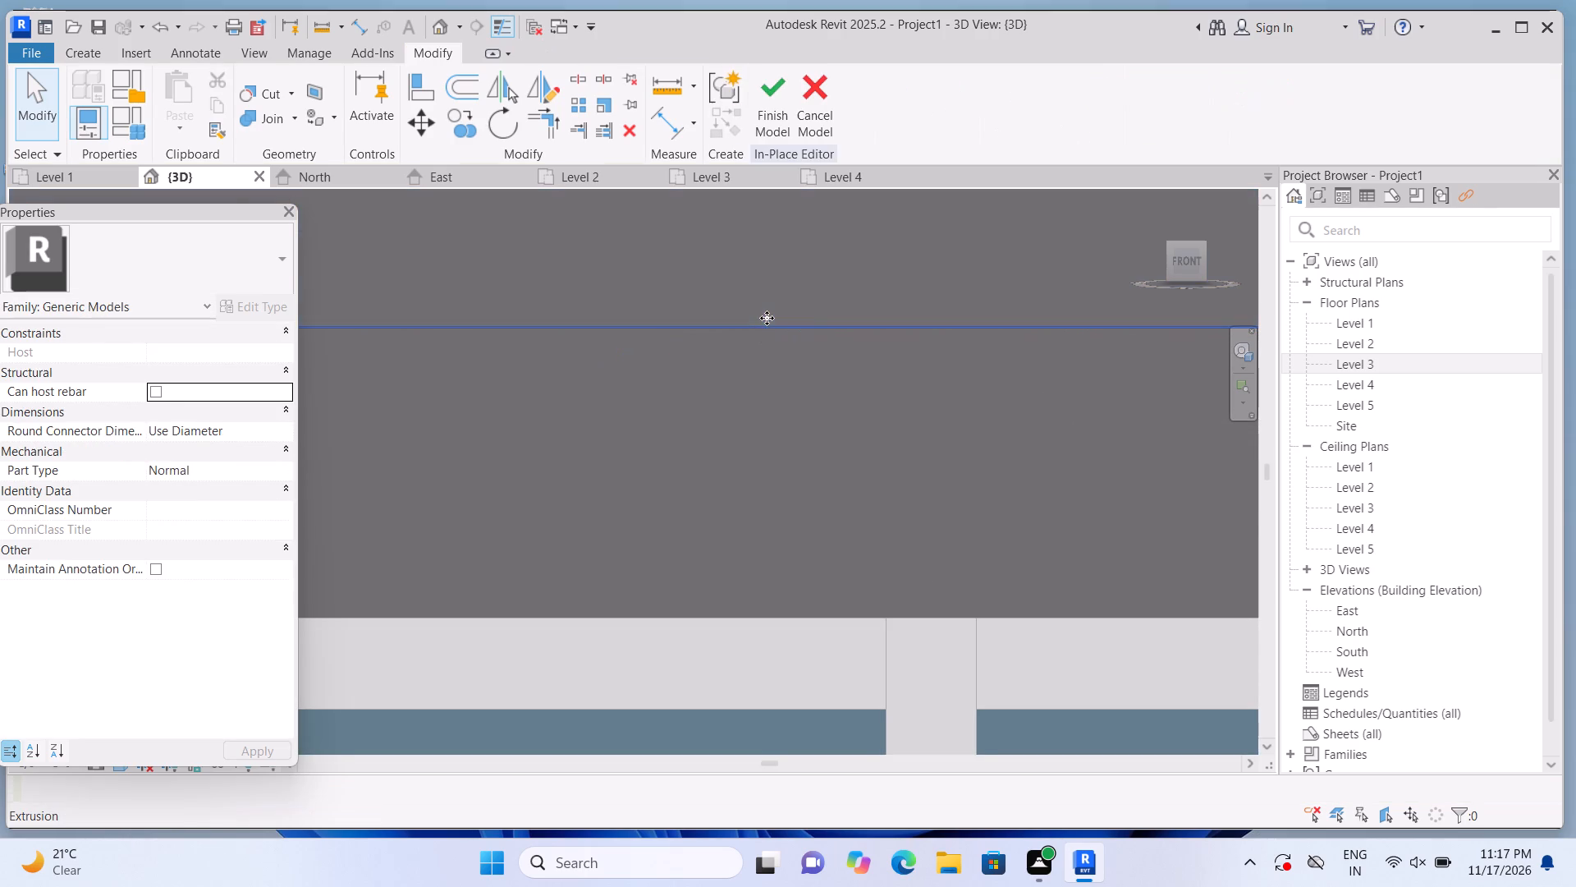
{"action": "scroll", "coordinate": [767, 319], "scroll_direction": "down", "scroll_amount": 12}
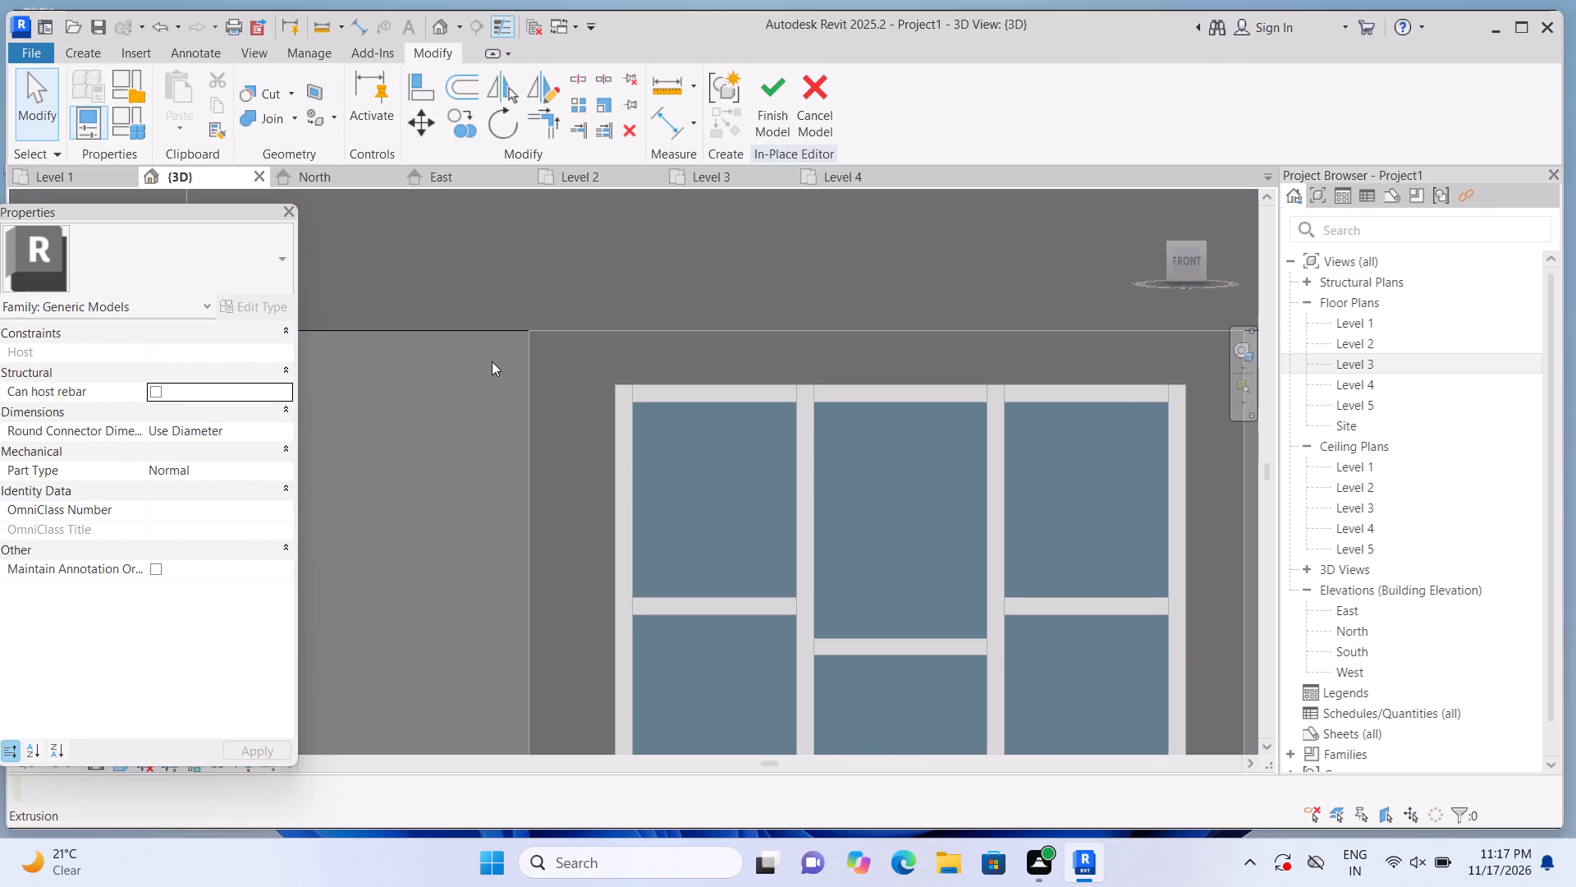
{"action": "left_click", "coordinate": [492, 362]}
Sketch an extrusion rectangle about 4'-2" wide on the front 9" wall's plane, between the balcony bay and the upper central window surround.
{"action": "scroll", "coordinate": [525, 357], "scroll_direction": "down", "scroll_amount": 4}
{"action": "scroll", "coordinate": [412, 354], "scroll_direction": "down", "scroll_amount": 3}
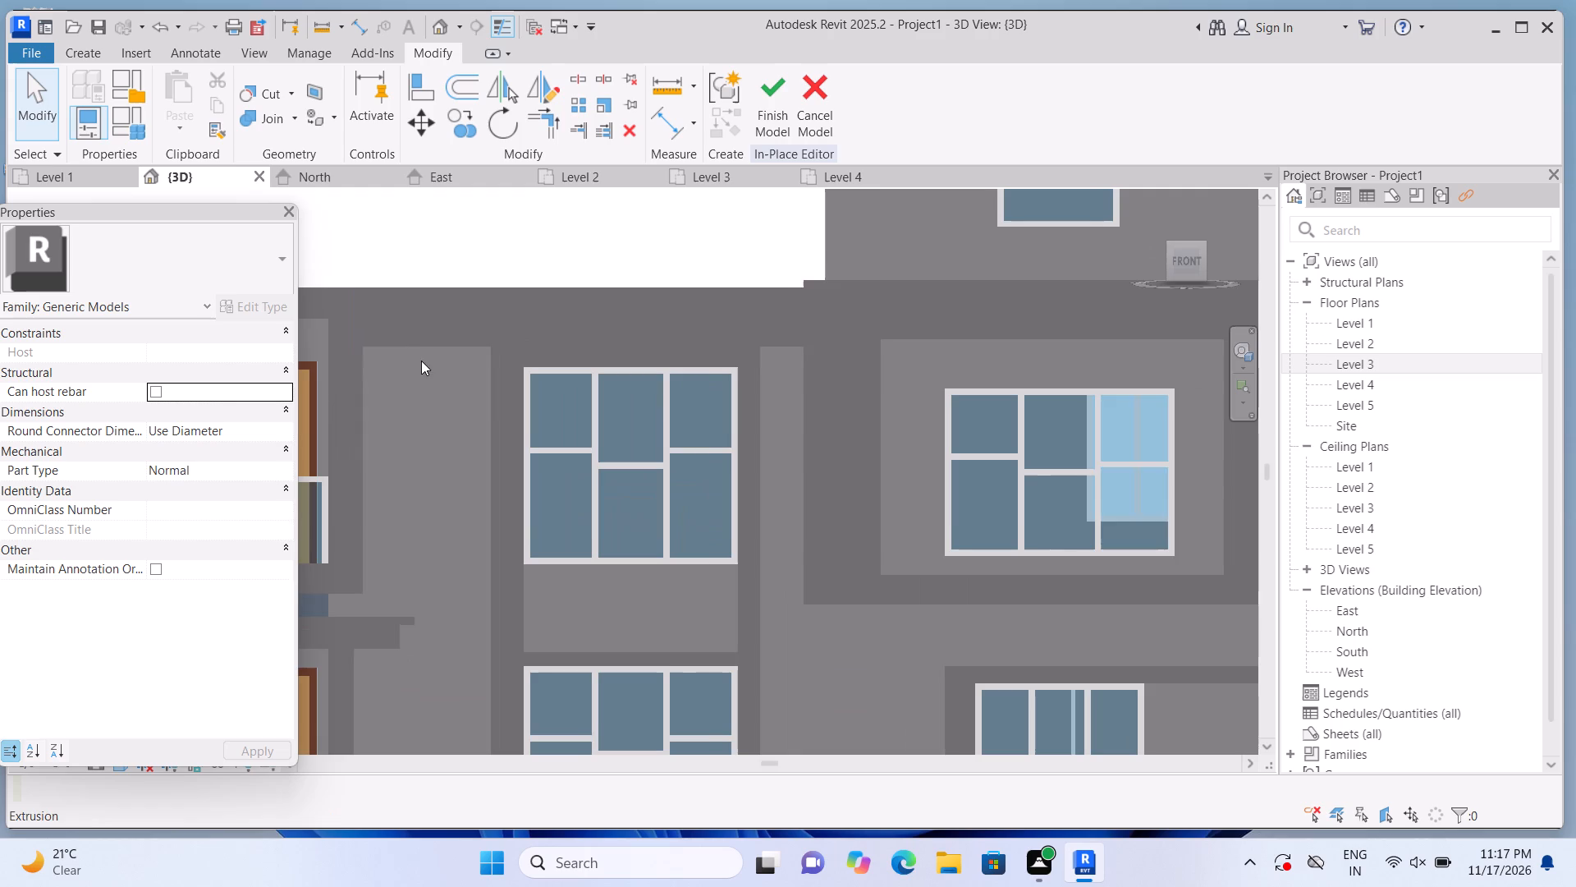
{"action": "scroll", "coordinate": [325, 387], "scroll_direction": "down", "scroll_amount": 6}
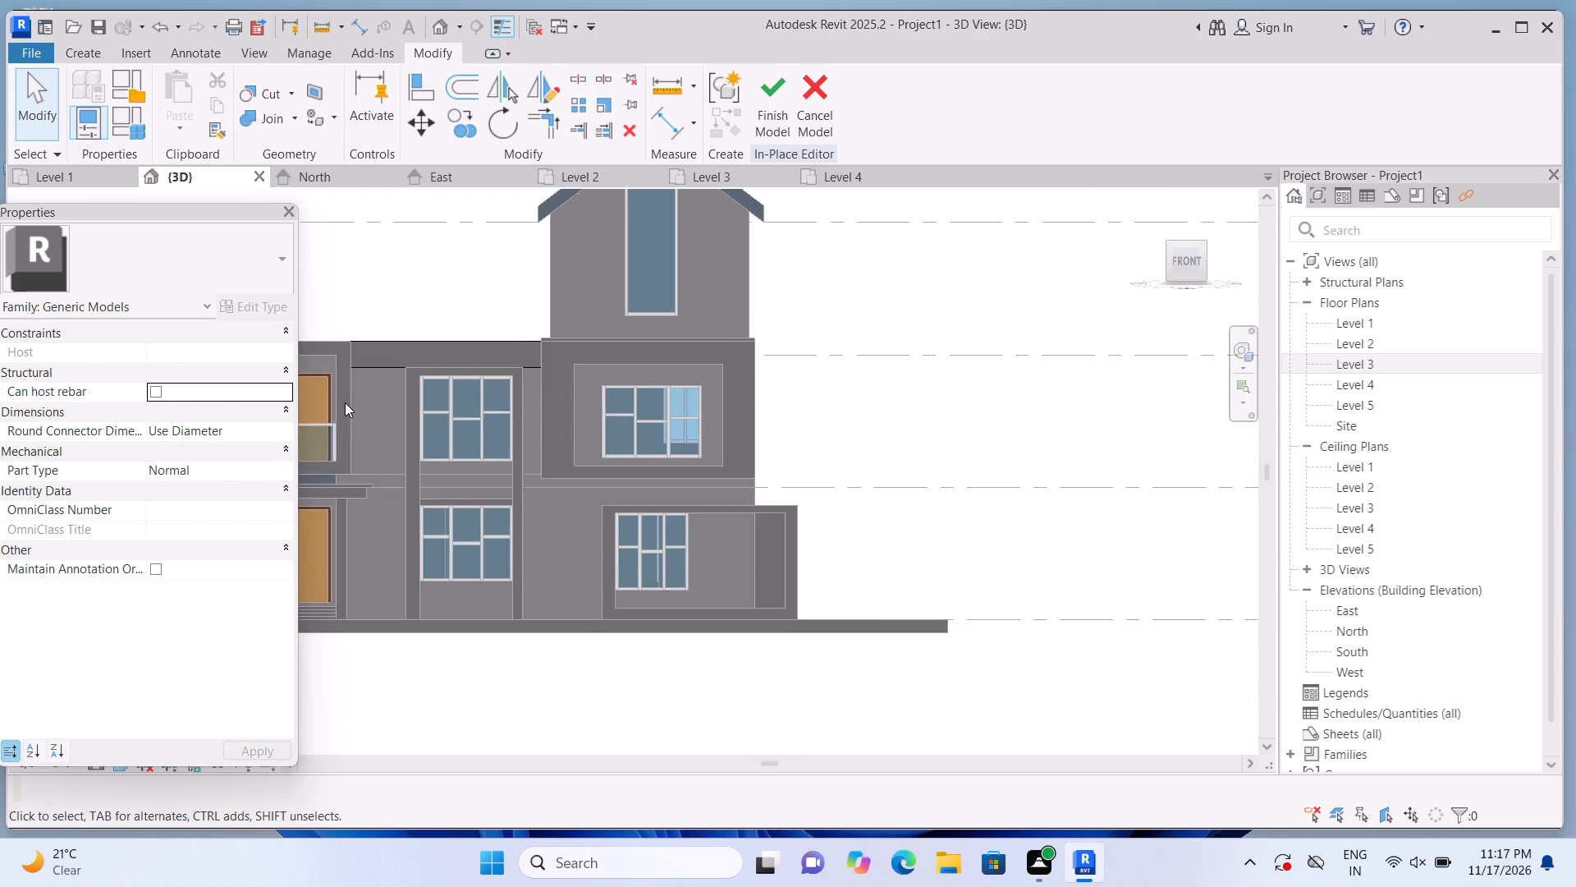
{"action": "middle_click_drag", "start_coordinate": [345, 402], "coordinate": [557, 402]}
{"action": "scroll", "coordinate": [548, 402], "scroll_direction": "up", "scroll_amount": 2}
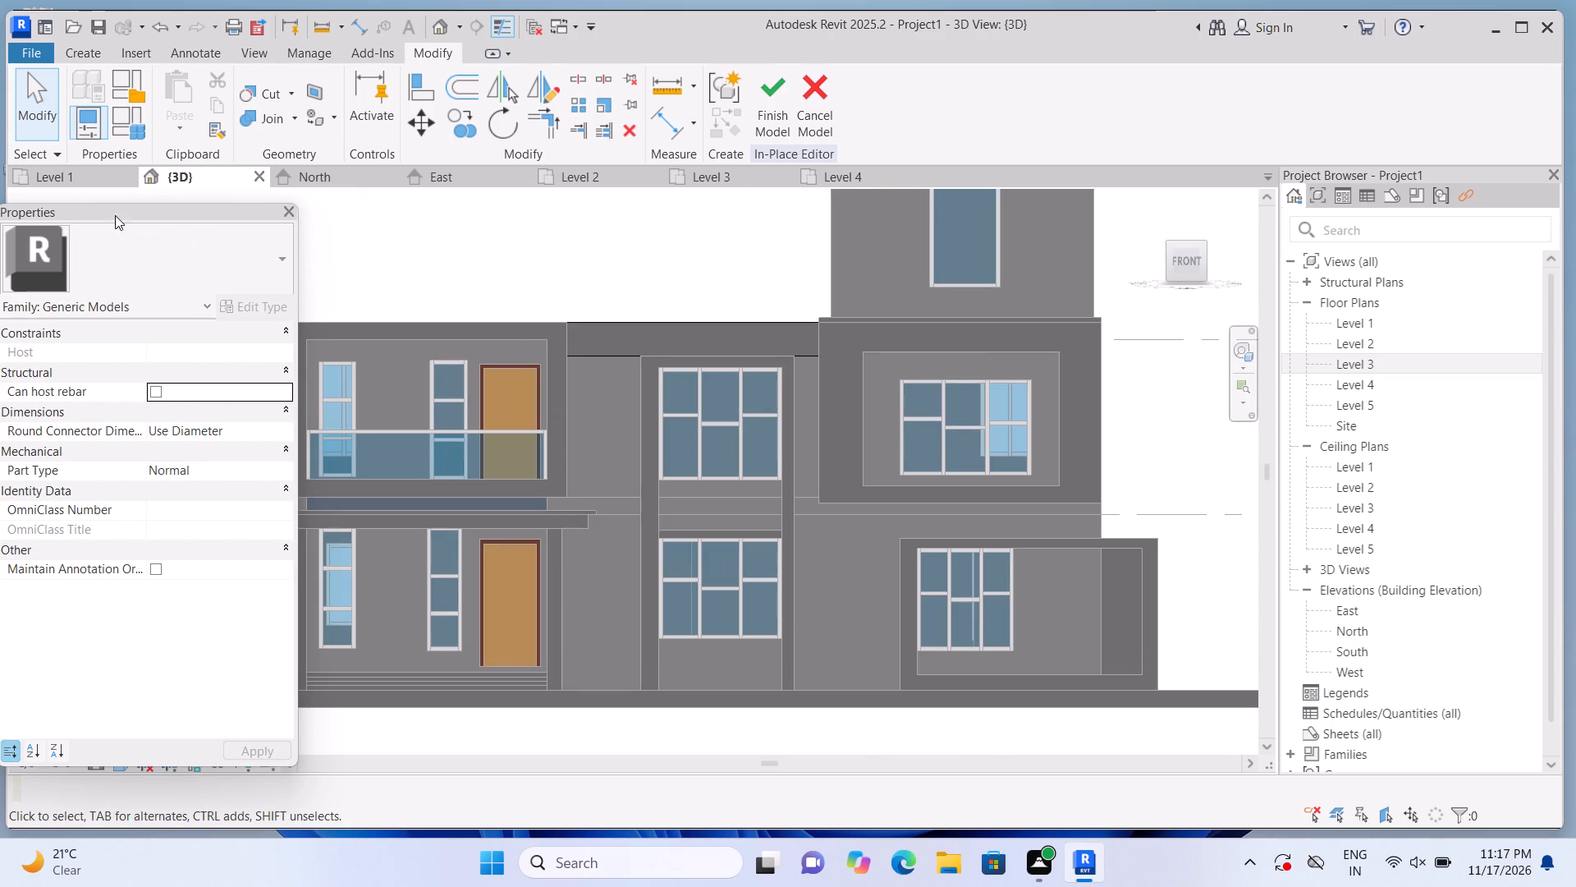
{"action": "left_click", "coordinate": [94, 51]}
{"action": "left_click", "coordinate": [171, 93]}
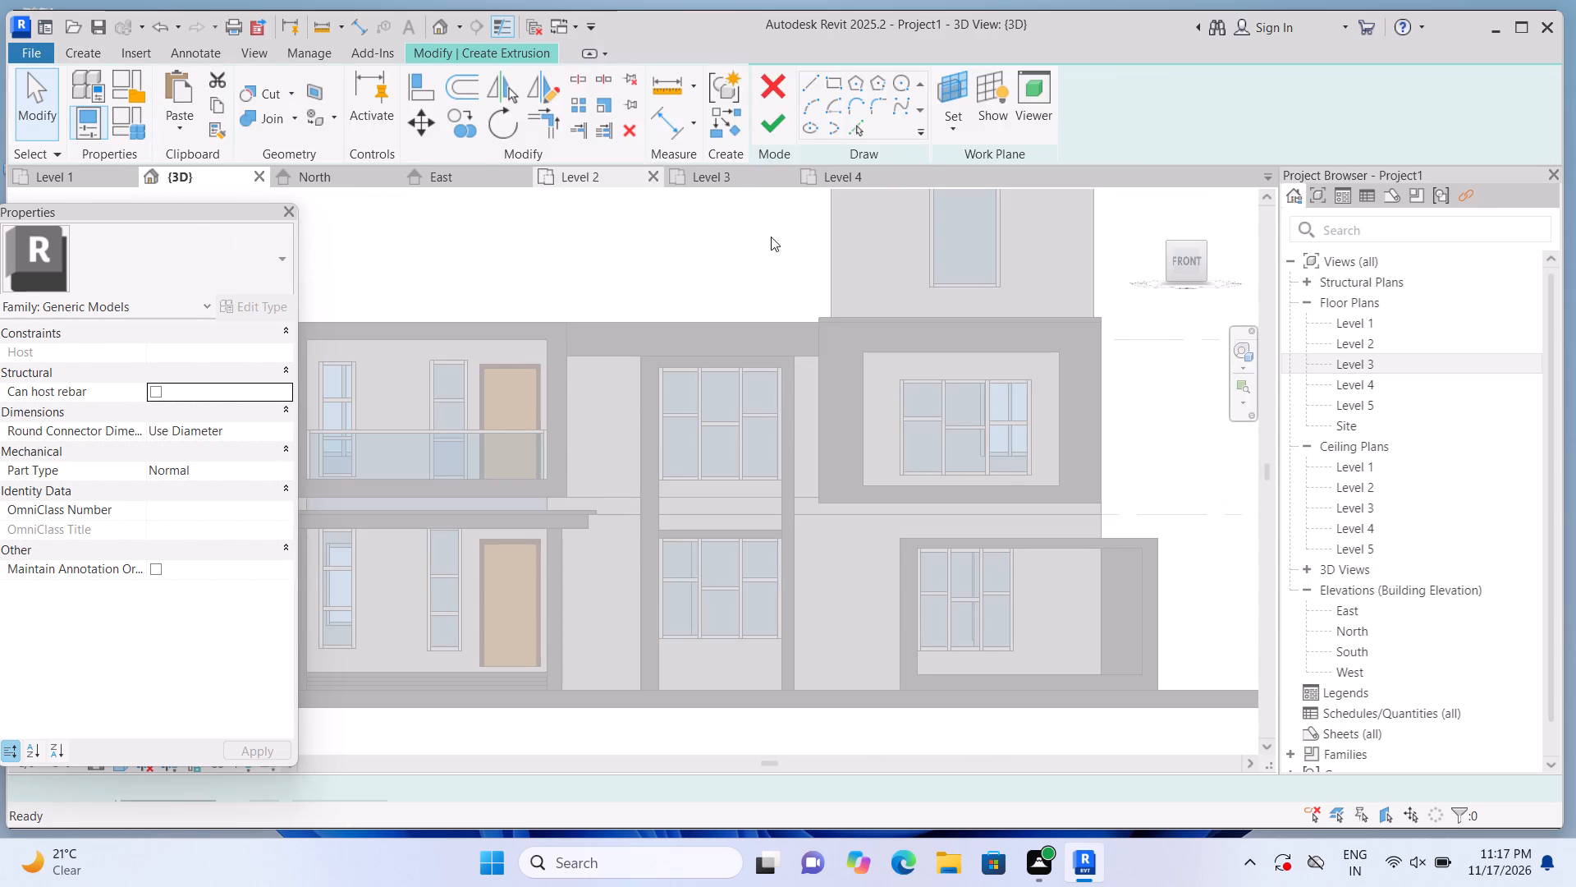
{"action": "left_click", "coordinate": [1069, 127]}
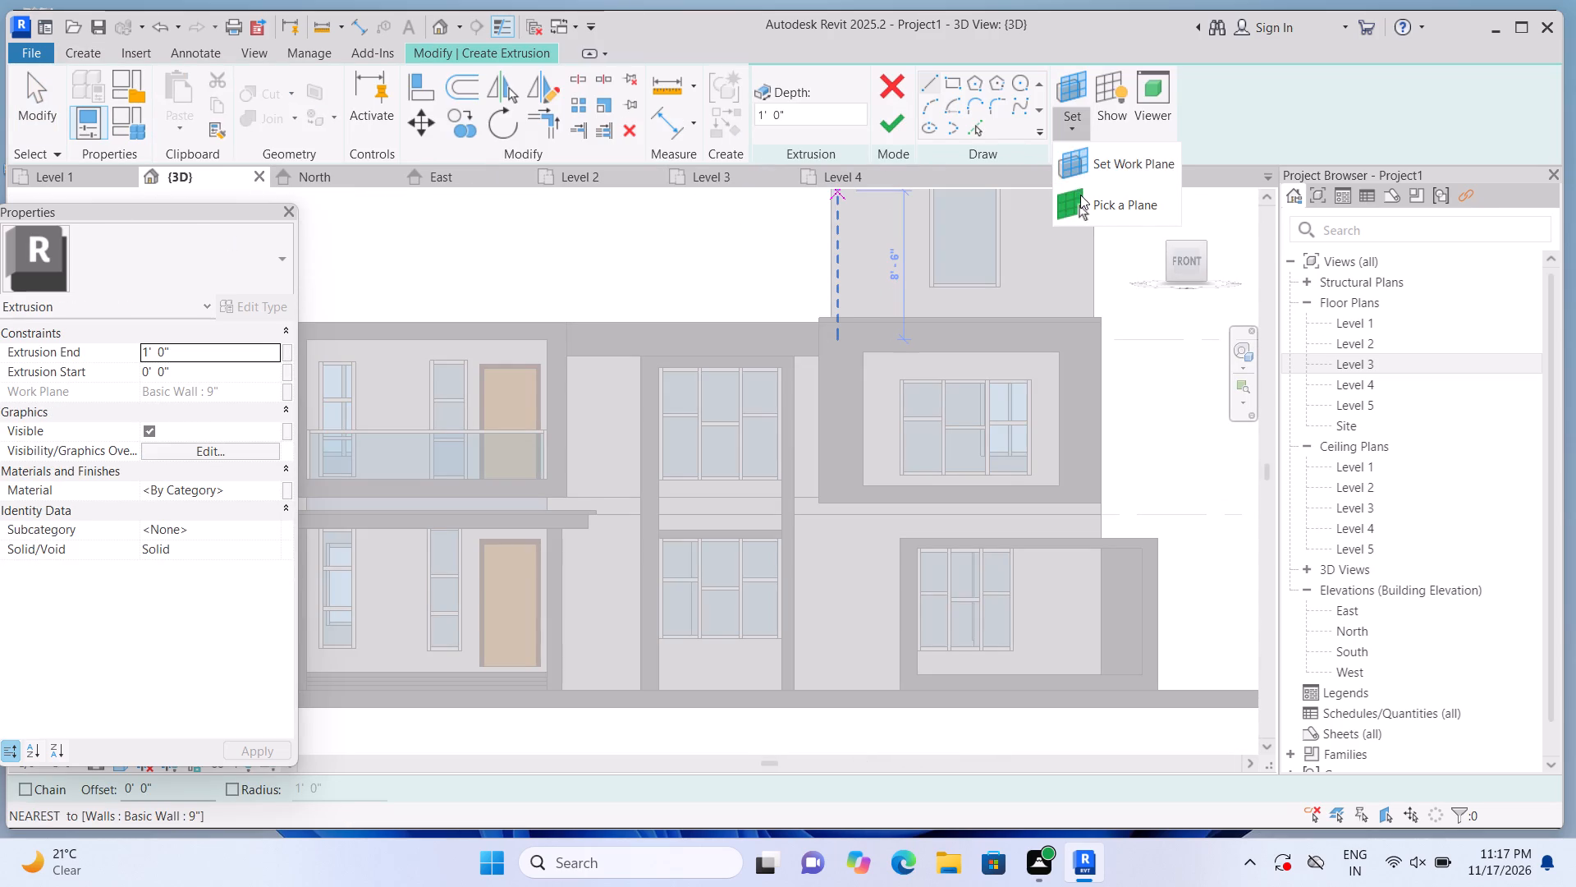
{"action": "left_click", "coordinate": [1080, 195]}
{"action": "left_click", "coordinate": [598, 381]}
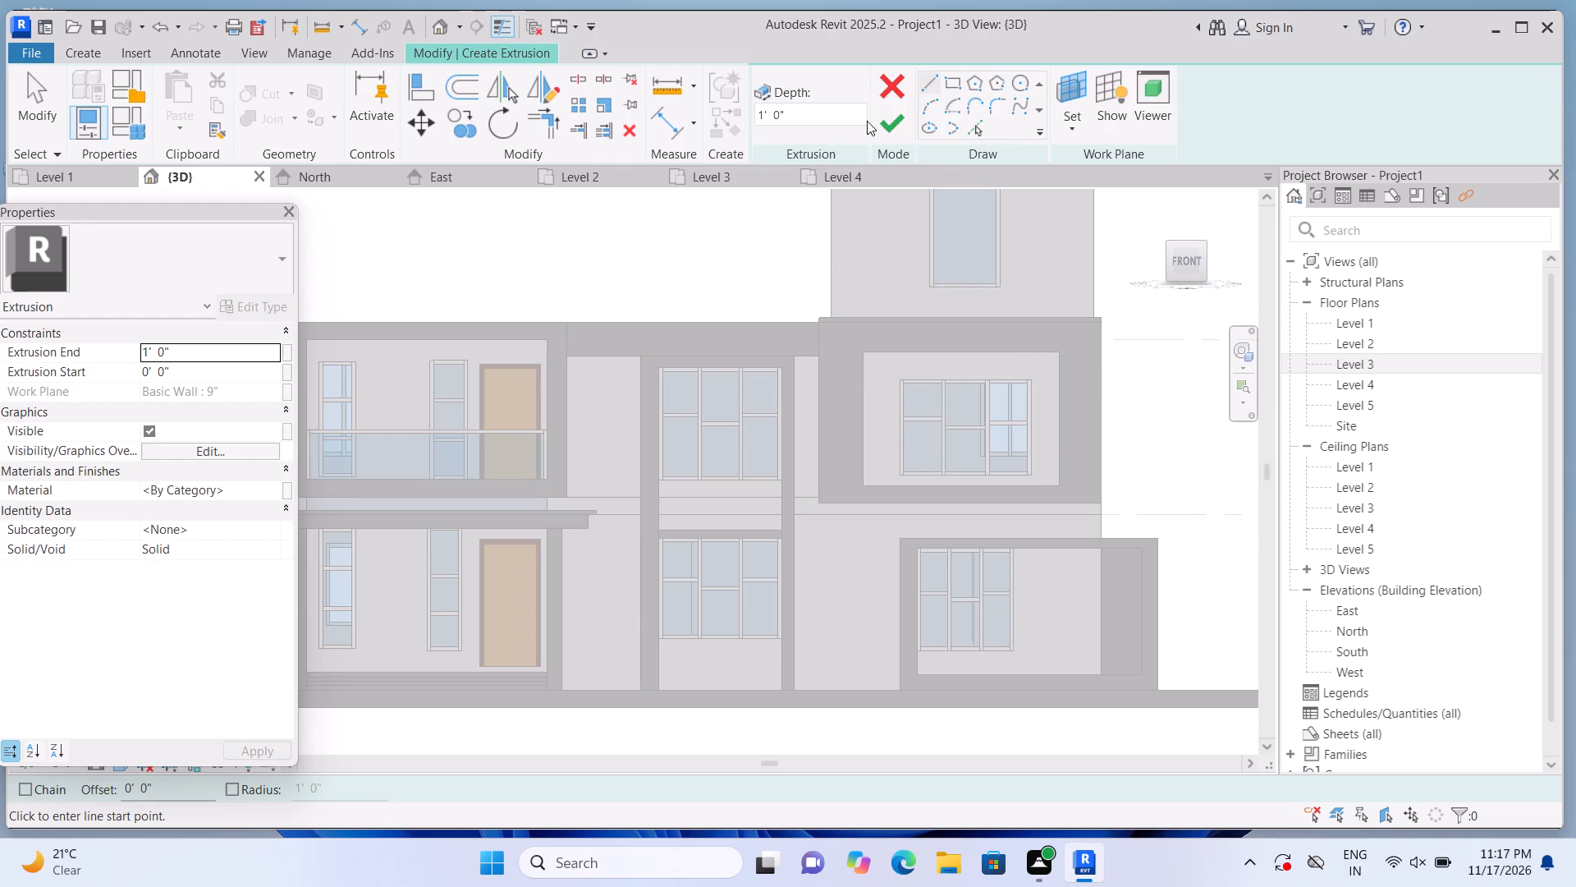
{"action": "left_click", "coordinate": [957, 91]}
{"action": "scroll", "coordinate": [613, 417], "scroll_direction": "up", "scroll_amount": 2}
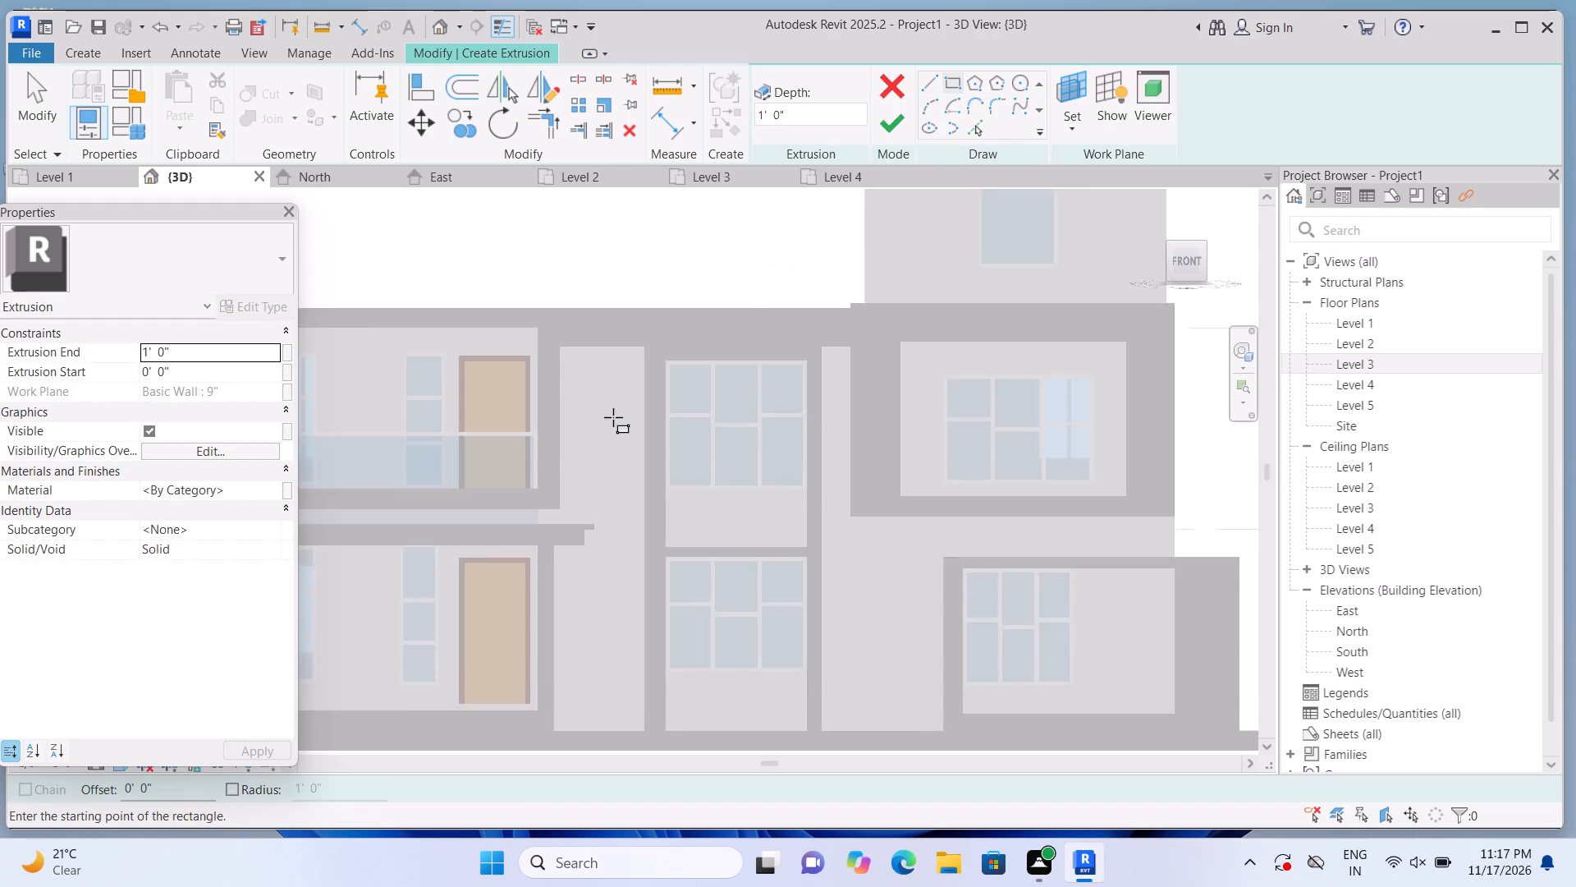
{"action": "scroll", "coordinate": [613, 417], "scroll_direction": "up", "scroll_amount": 1}
{"action": "left_click", "coordinate": [547, 324]}
{"action": "scroll", "coordinate": [613, 461], "scroll_direction": "down", "scroll_amount": 2}
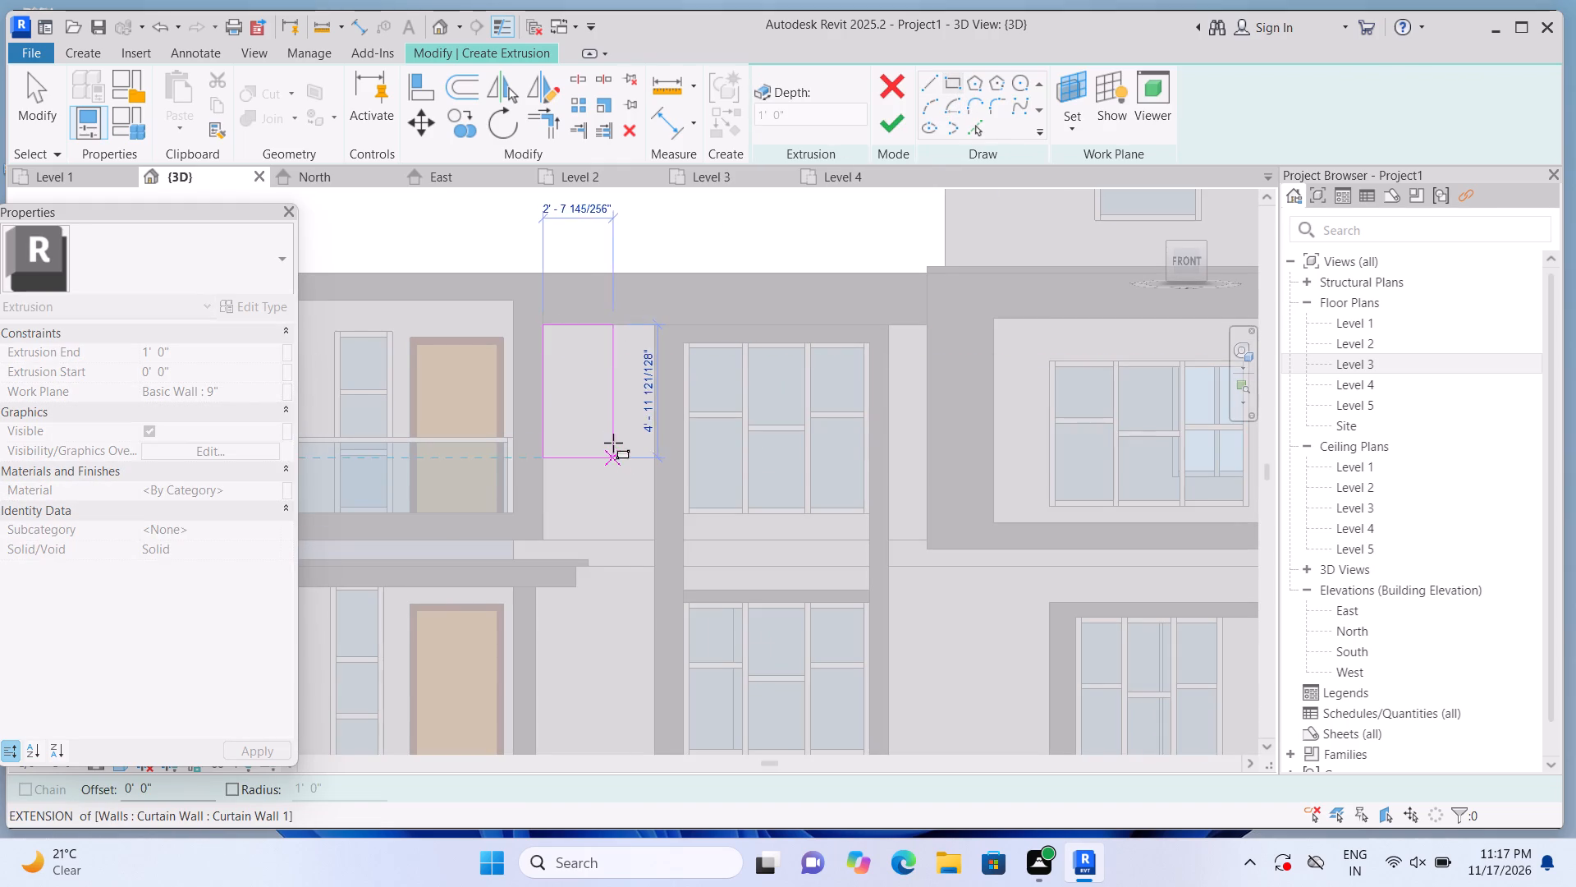
{"action": "scroll", "coordinate": [613, 443], "scroll_direction": "down", "scroll_amount": 3}
{"action": "scroll", "coordinate": [631, 565], "scroll_direction": "up", "scroll_amount": 3}
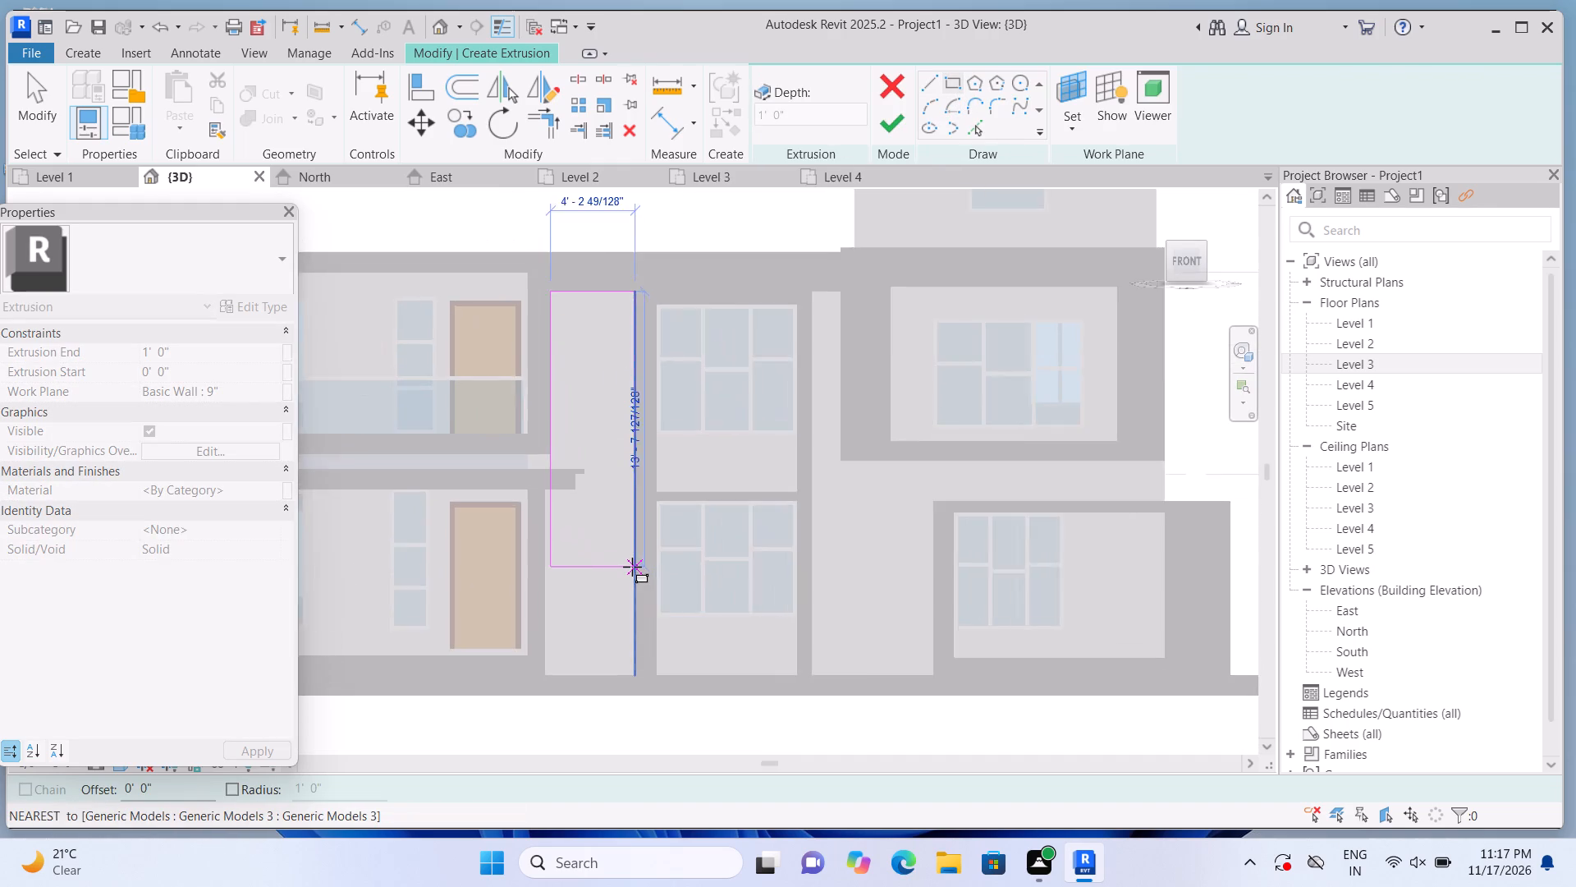
{"action": "scroll", "coordinate": [632, 567], "scroll_direction": "up", "scroll_amount": 3}
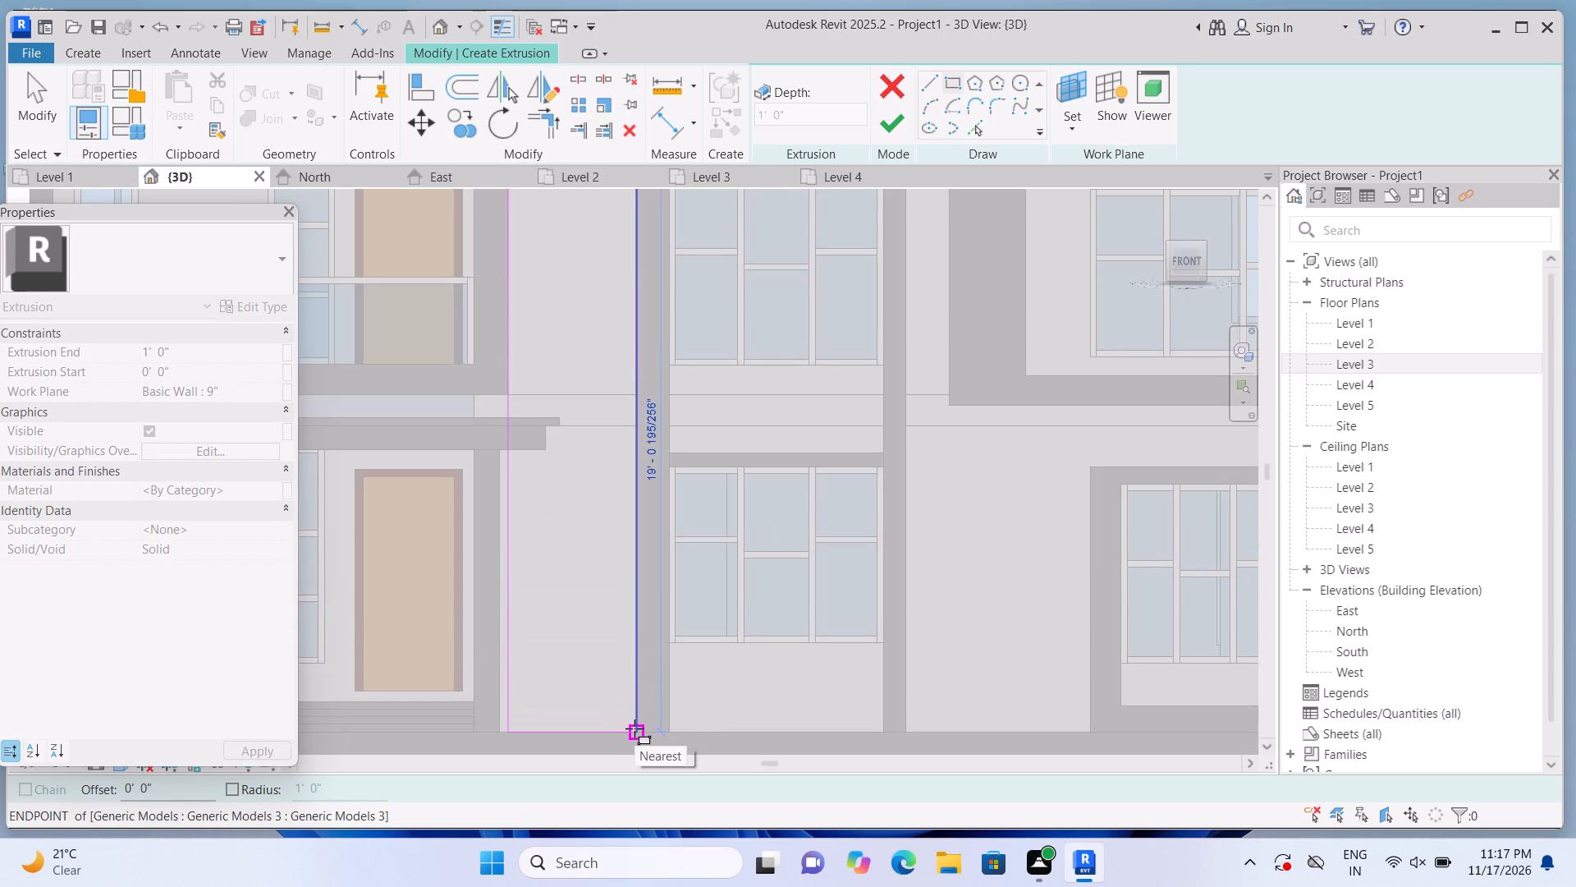
{"action": "scroll", "coordinate": [632, 422], "scroll_direction": "up", "scroll_amount": 6}
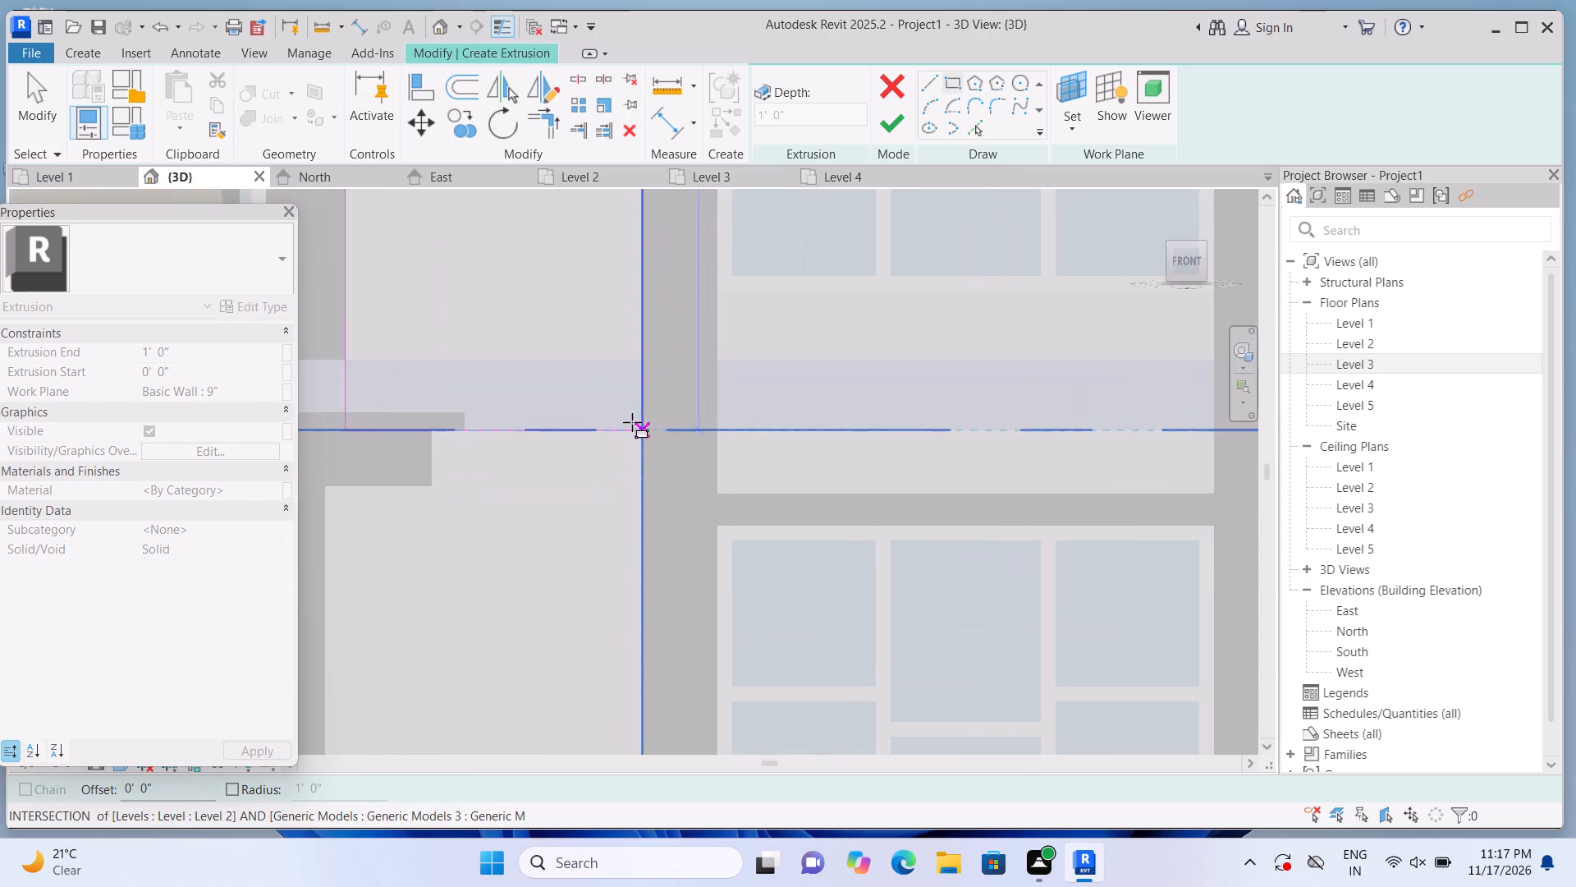
{"action": "left_click", "coordinate": [647, 359]}
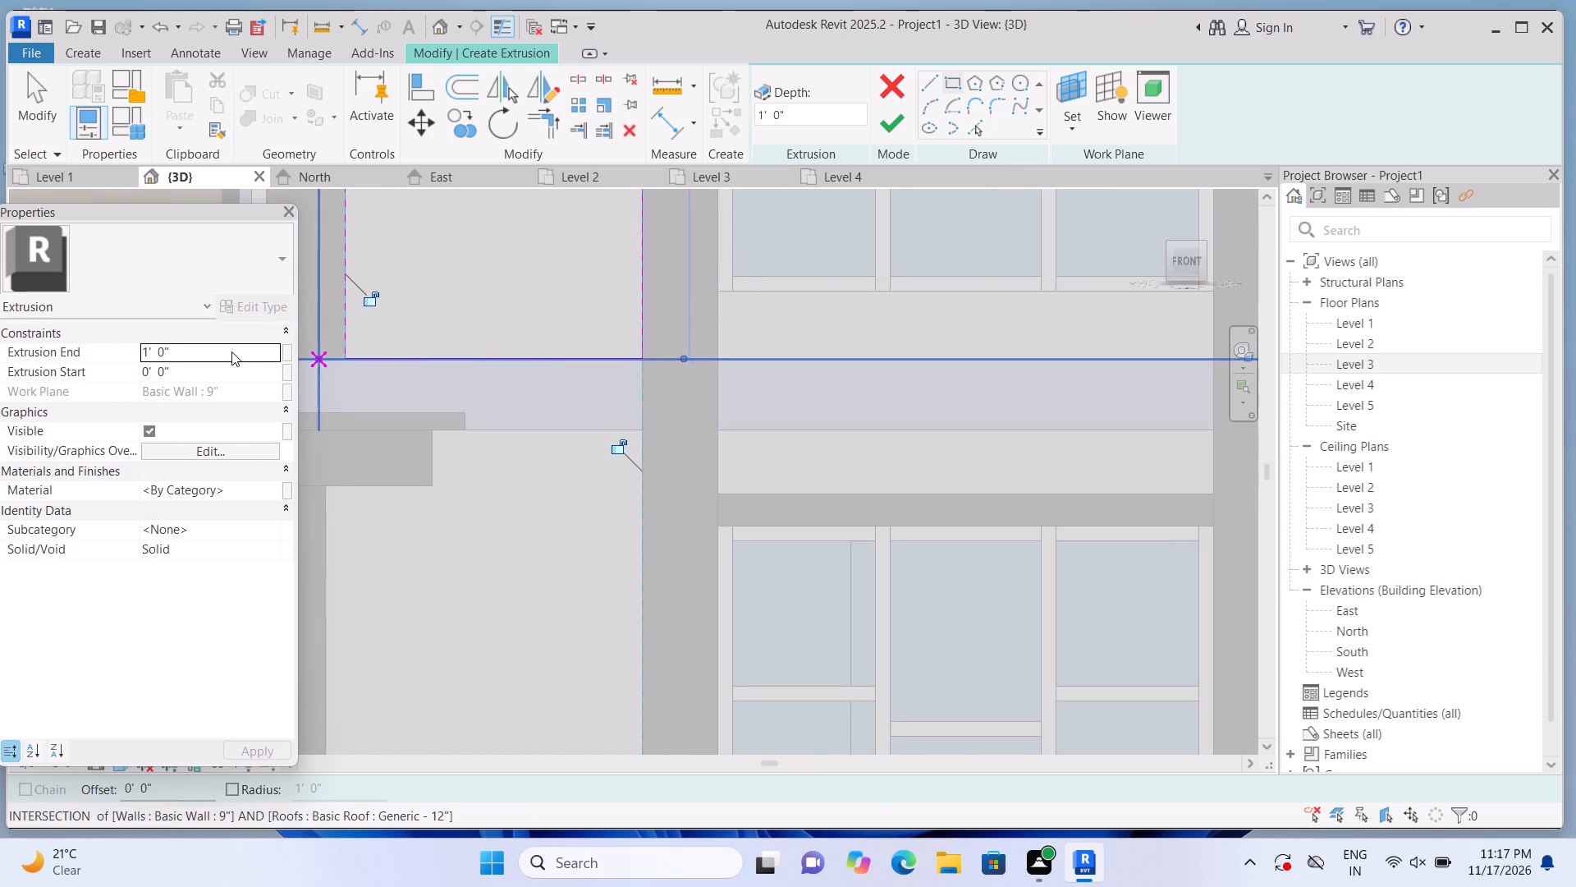
Set the panel's Extrusion End to 2" and finish the extrusion.
{"action": "left_click", "coordinate": [231, 352]}
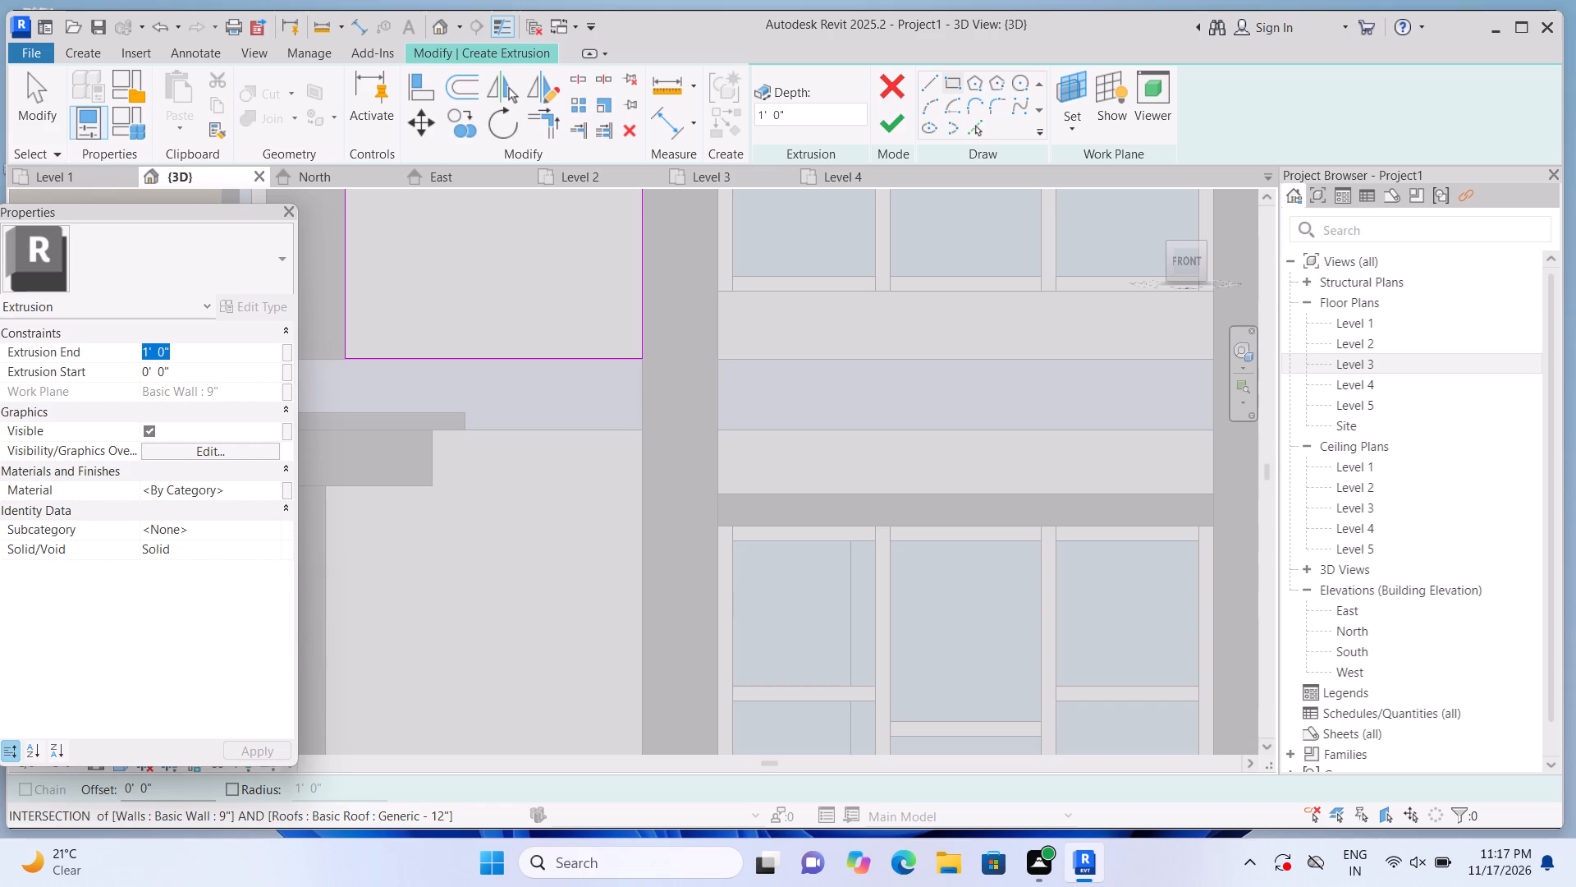
{"action": "key", "text": "BackSpace"}
{"action": "type", "text": "2\""}
{"action": "key", "text": "Return"}
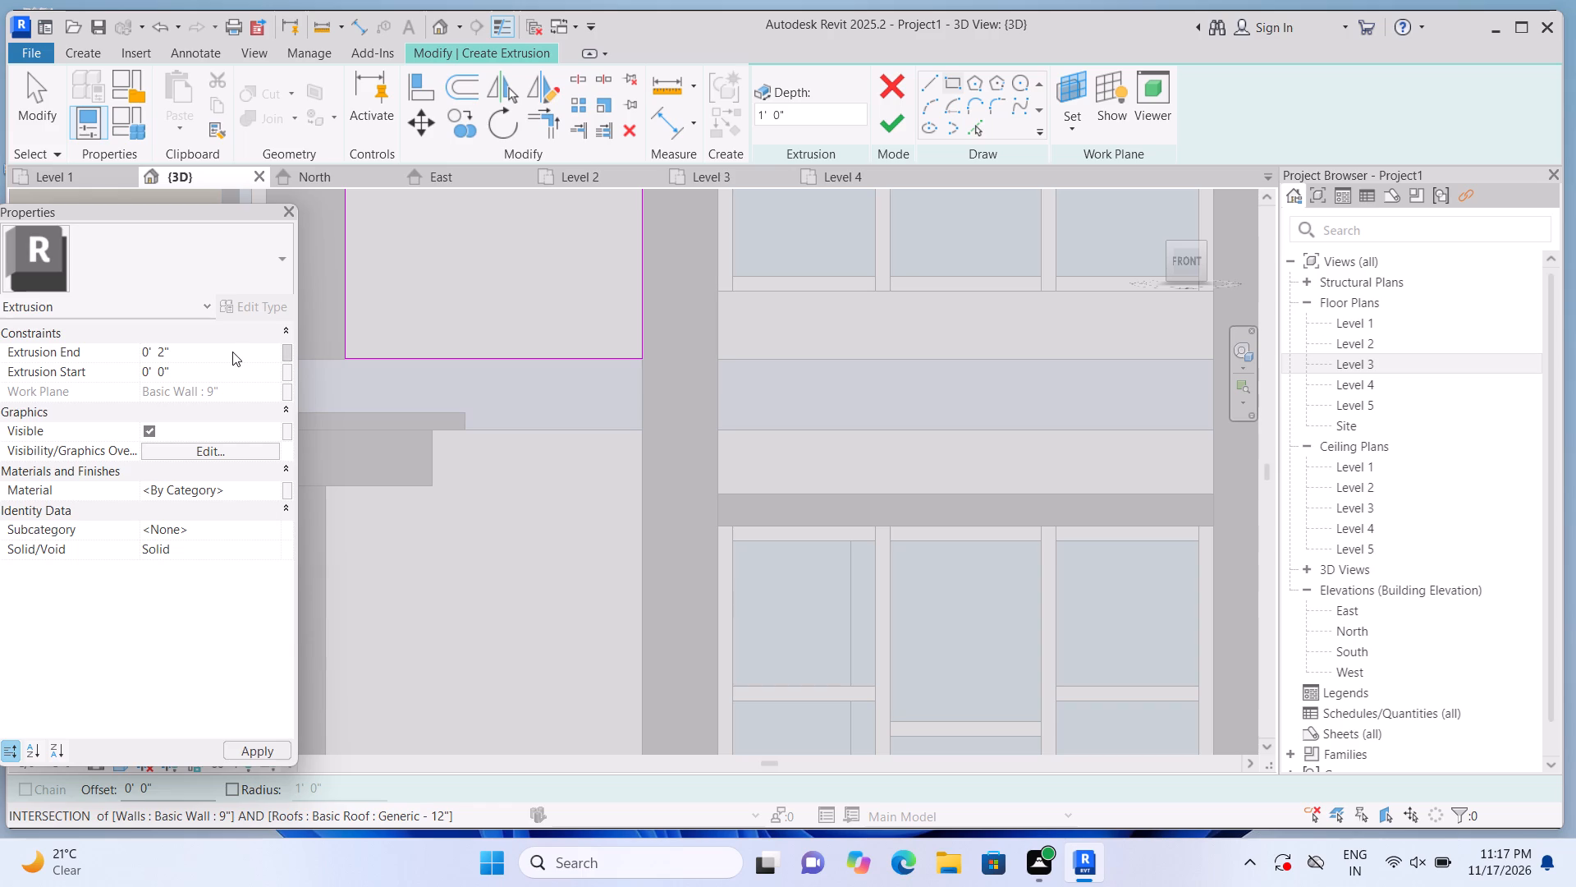
{"action": "left_click", "coordinate": [890, 130]}
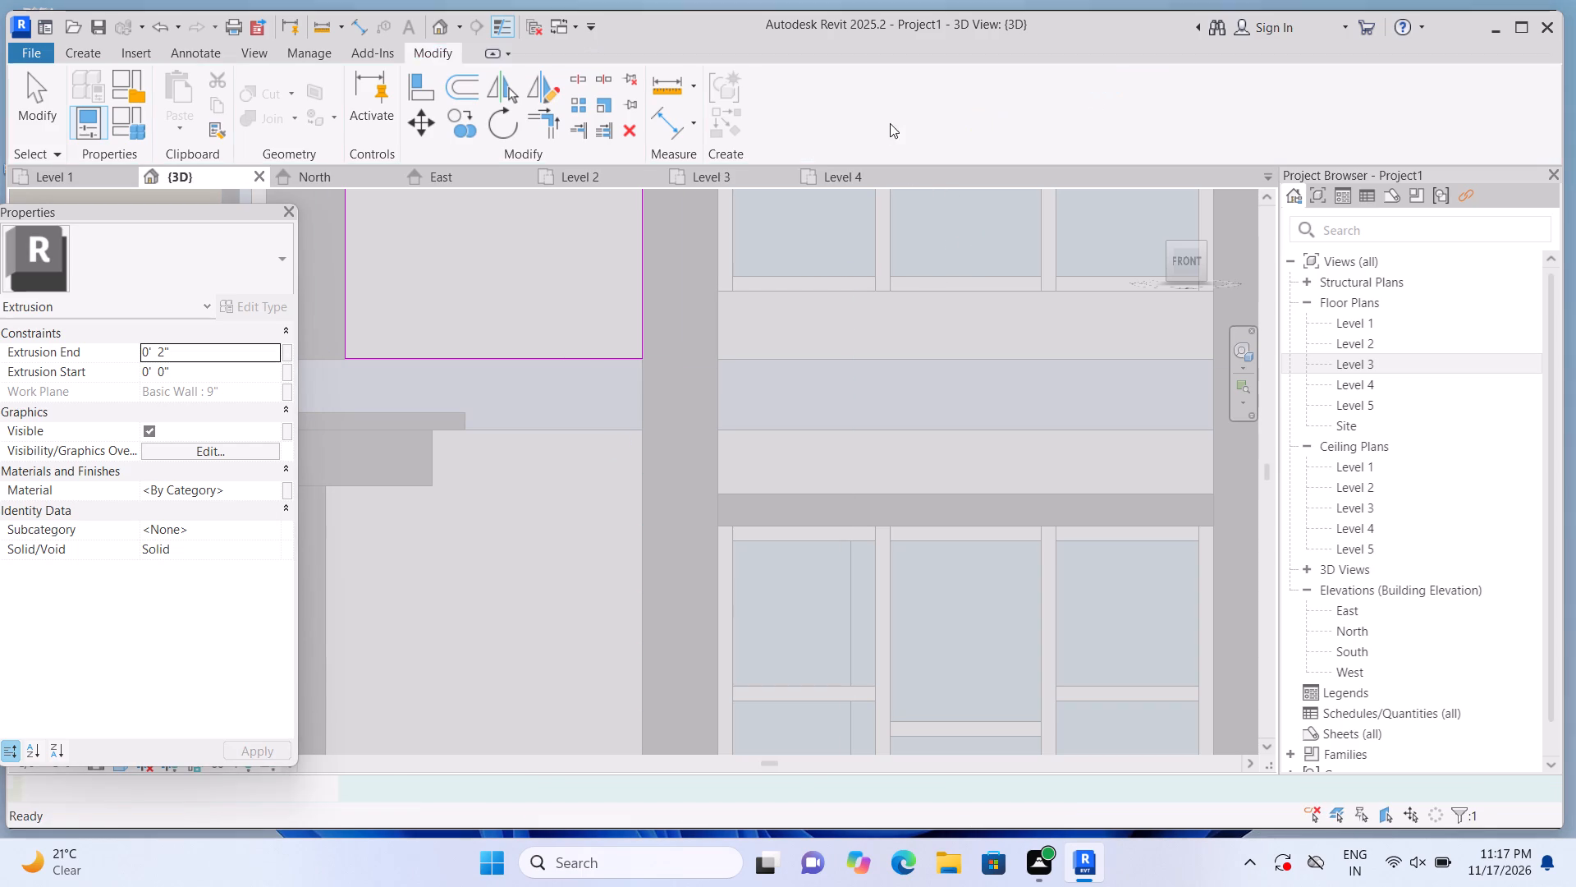
{"action": "scroll", "coordinate": [884, 347], "scroll_direction": "down", "scroll_amount": 12}
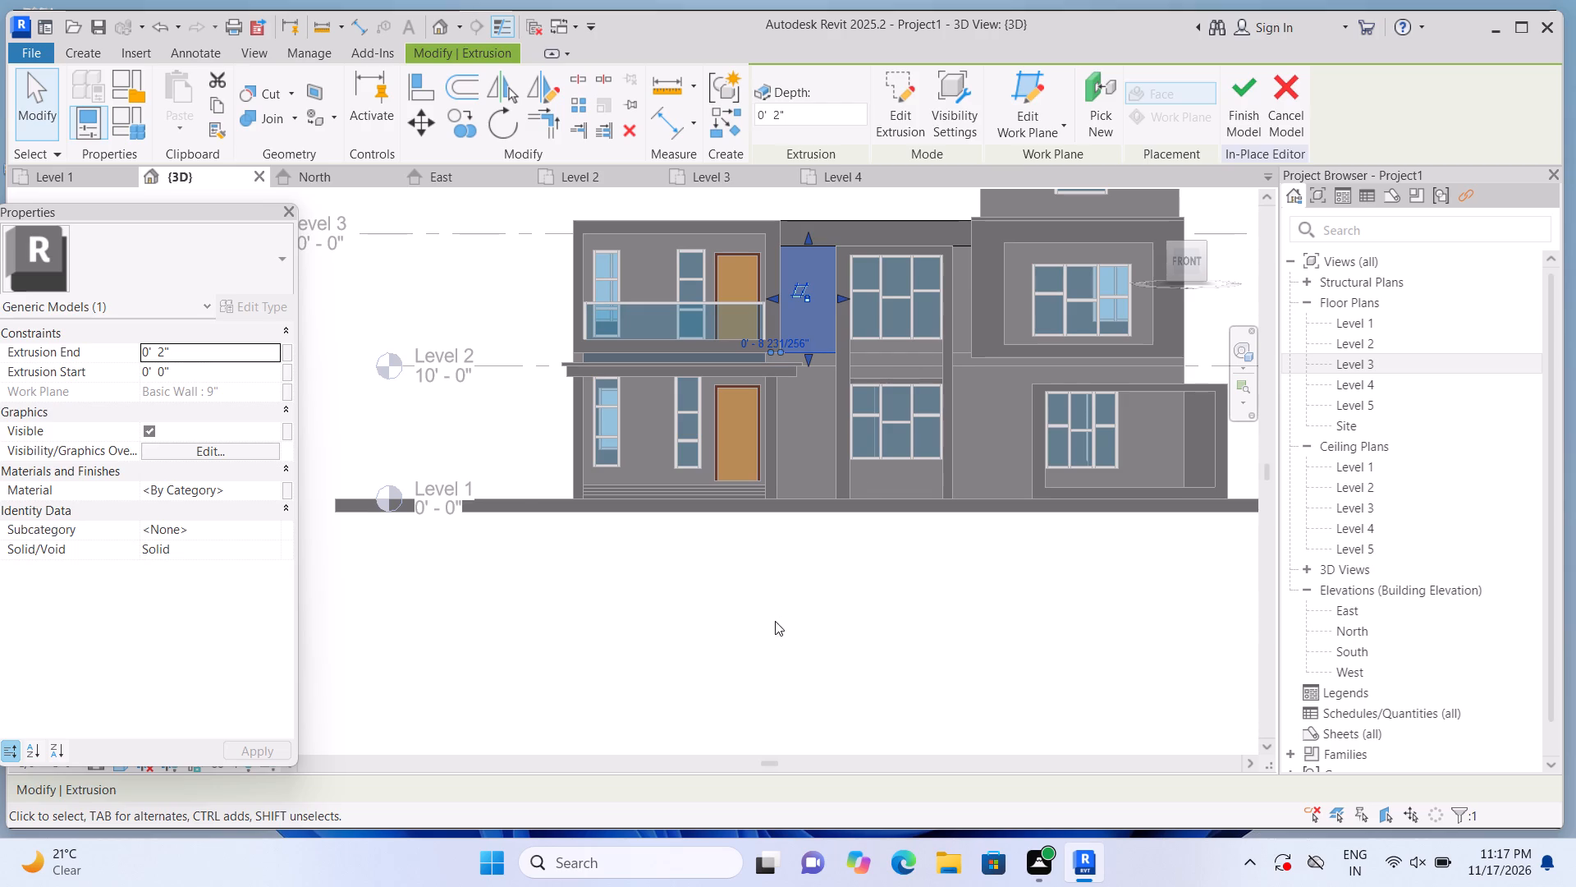
{"action": "left_click", "coordinate": [775, 621]}
Join the geometry of the new upper panel with the band along the wall top.
{"action": "scroll", "coordinate": [823, 250], "scroll_direction": "up", "scroll_amount": 4}
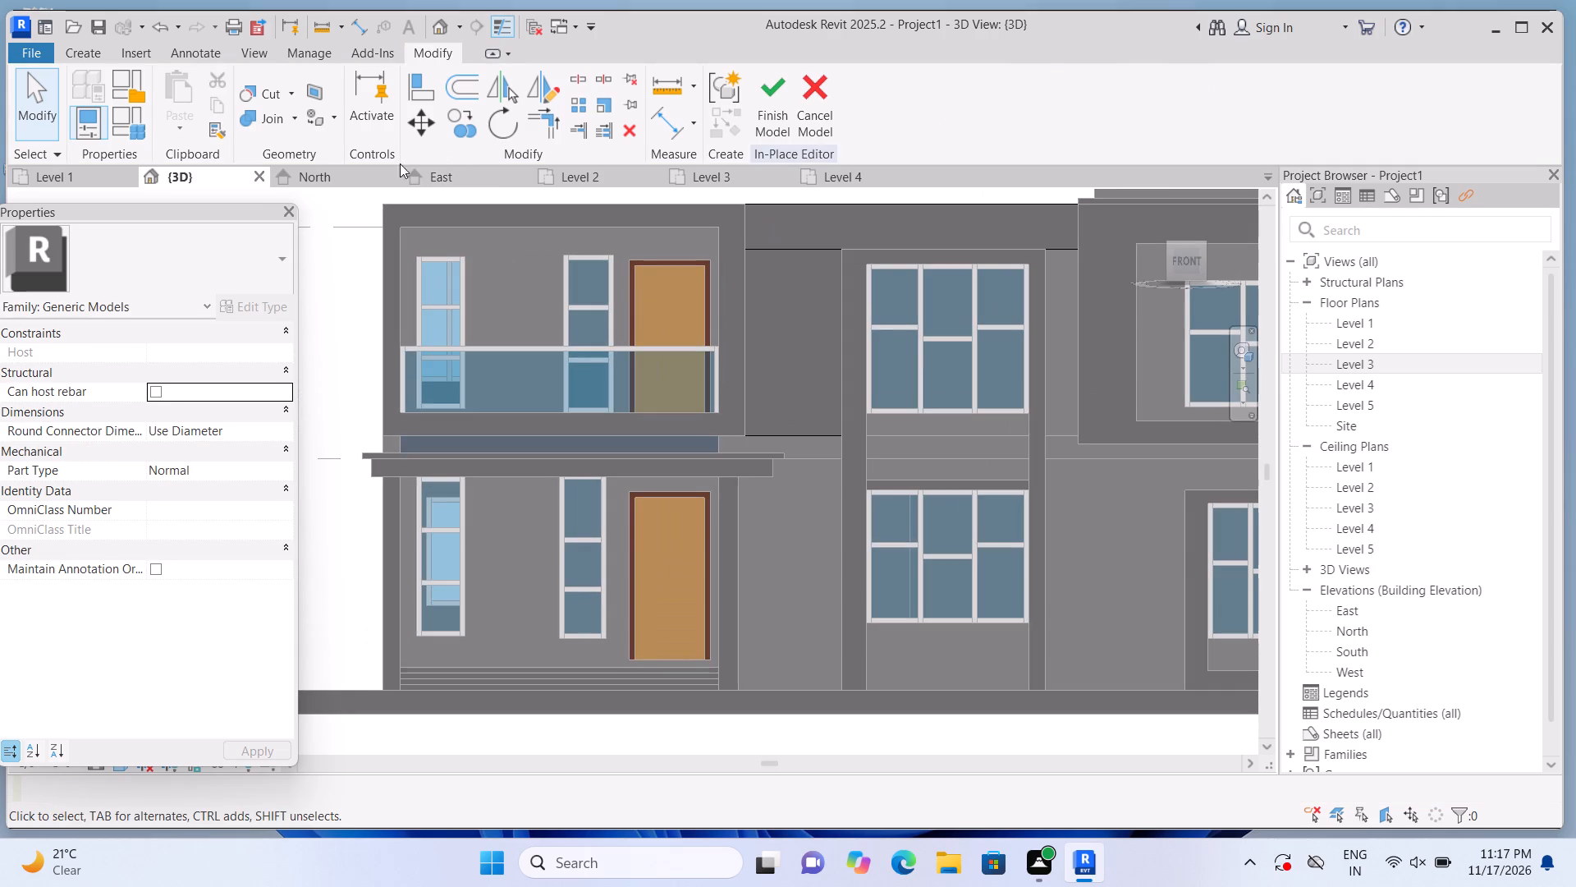
{"action": "left_click", "coordinate": [293, 118]}
{"action": "left_click", "coordinate": [305, 155]}
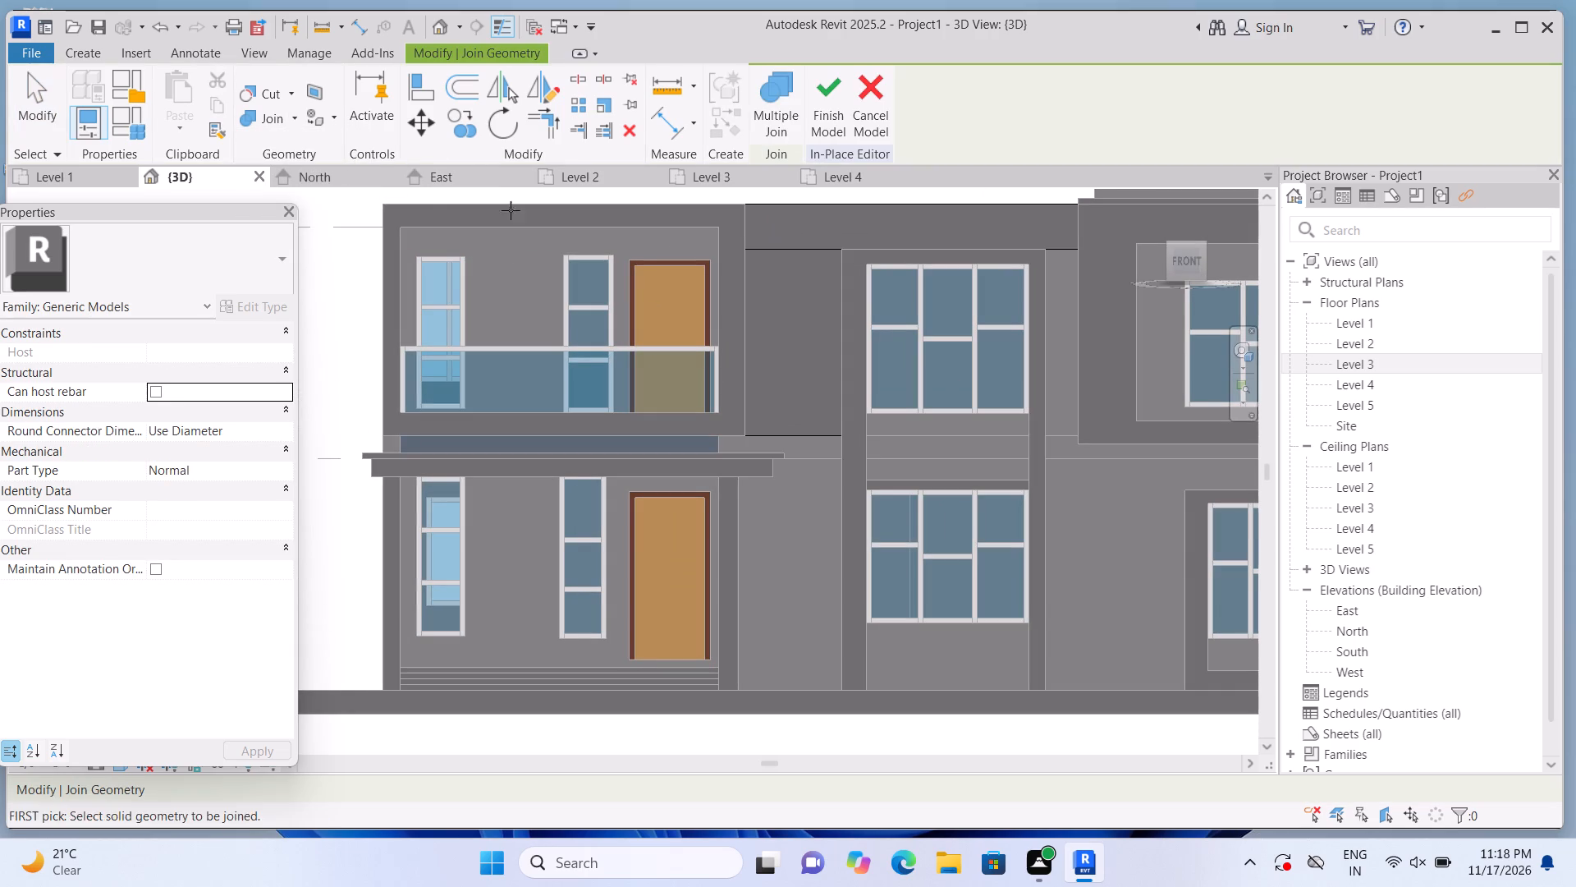
{"action": "left_click", "coordinate": [782, 303]}
{"action": "left_click", "coordinate": [795, 230]}
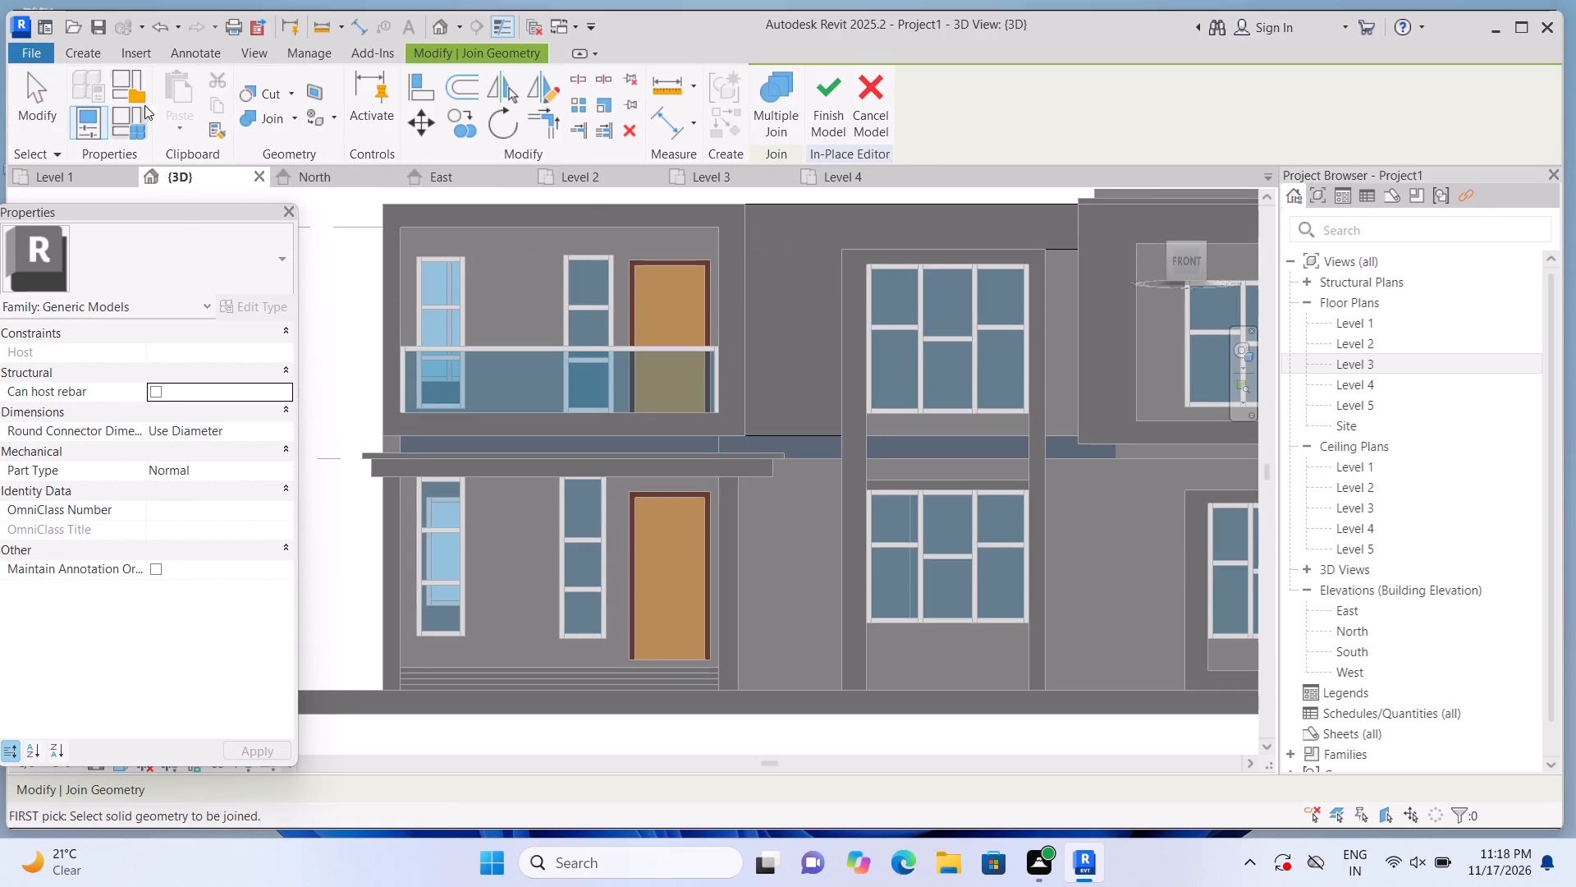
Extrude a rectangle about 4'-2" by 11'-0" by 2" on the front 9" wall's plane, from the upper panel down to the wall base.
{"action": "left_click", "coordinate": [94, 49]}
{"action": "left_click", "coordinate": [179, 84]}
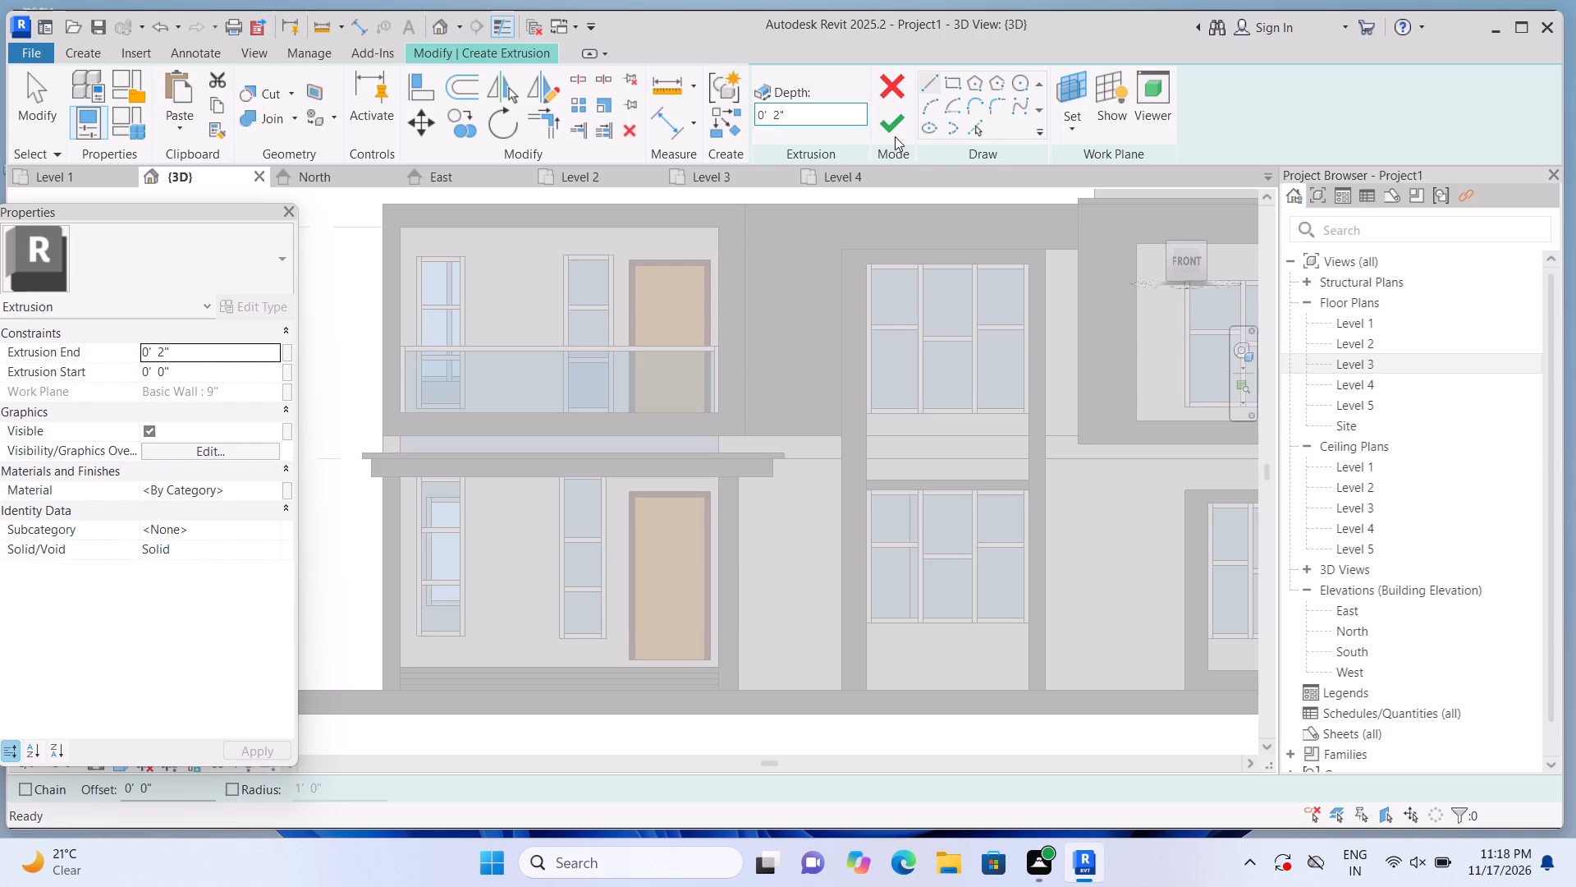
{"action": "left_click", "coordinate": [1056, 132]}
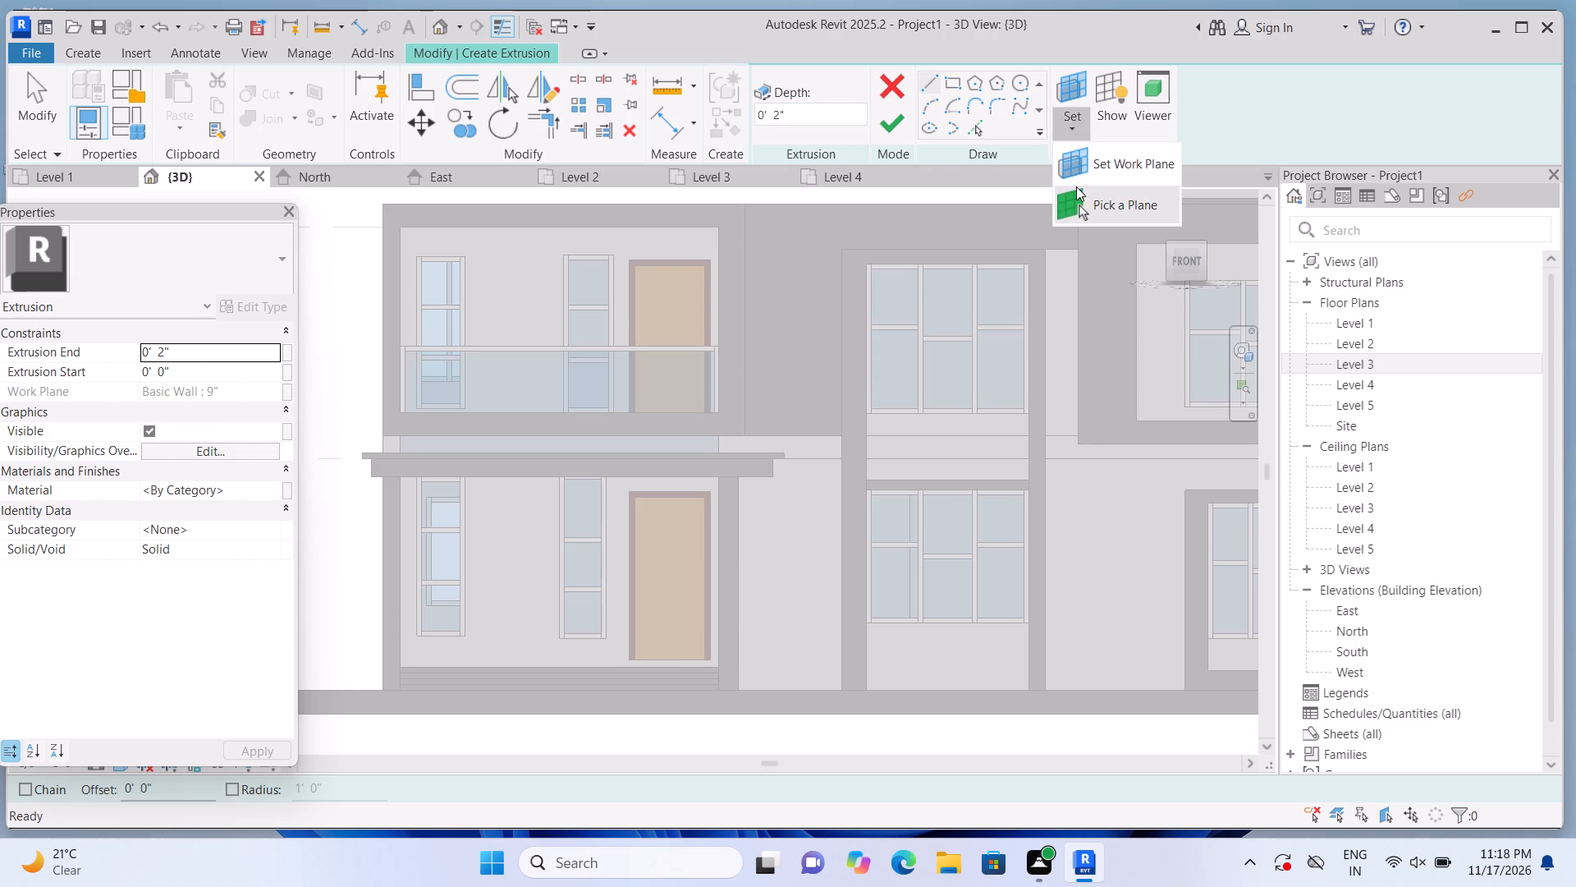
{"action": "left_click", "coordinate": [1076, 186]}
{"action": "left_click", "coordinate": [815, 520]}
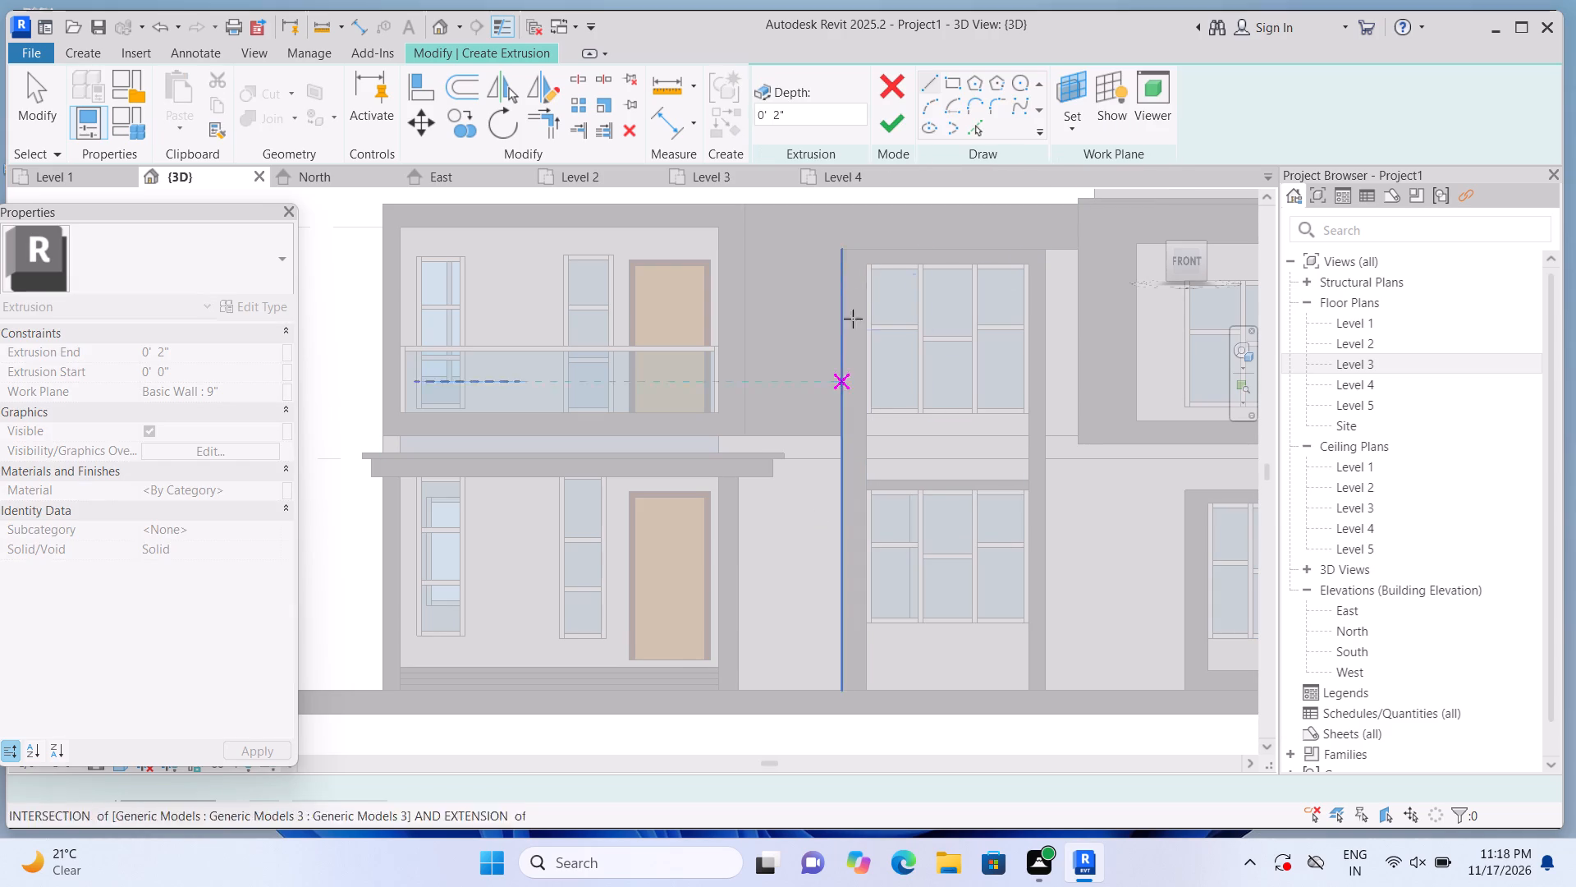
{"action": "left_click", "coordinate": [944, 85]}
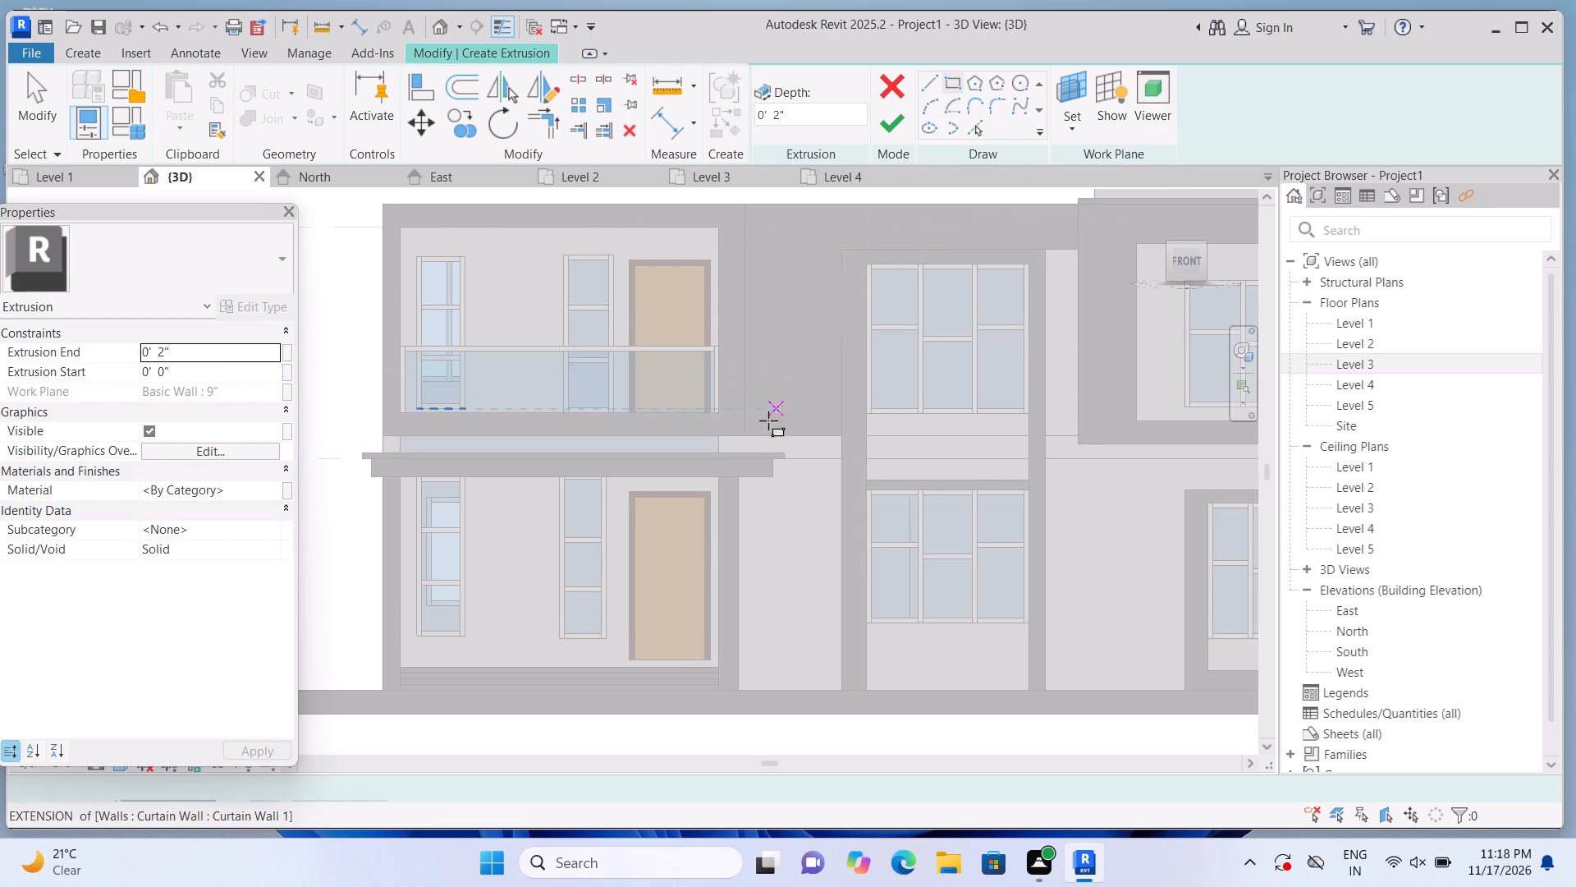
{"action": "scroll", "coordinate": [754, 441], "scroll_direction": "up", "scroll_amount": 4}
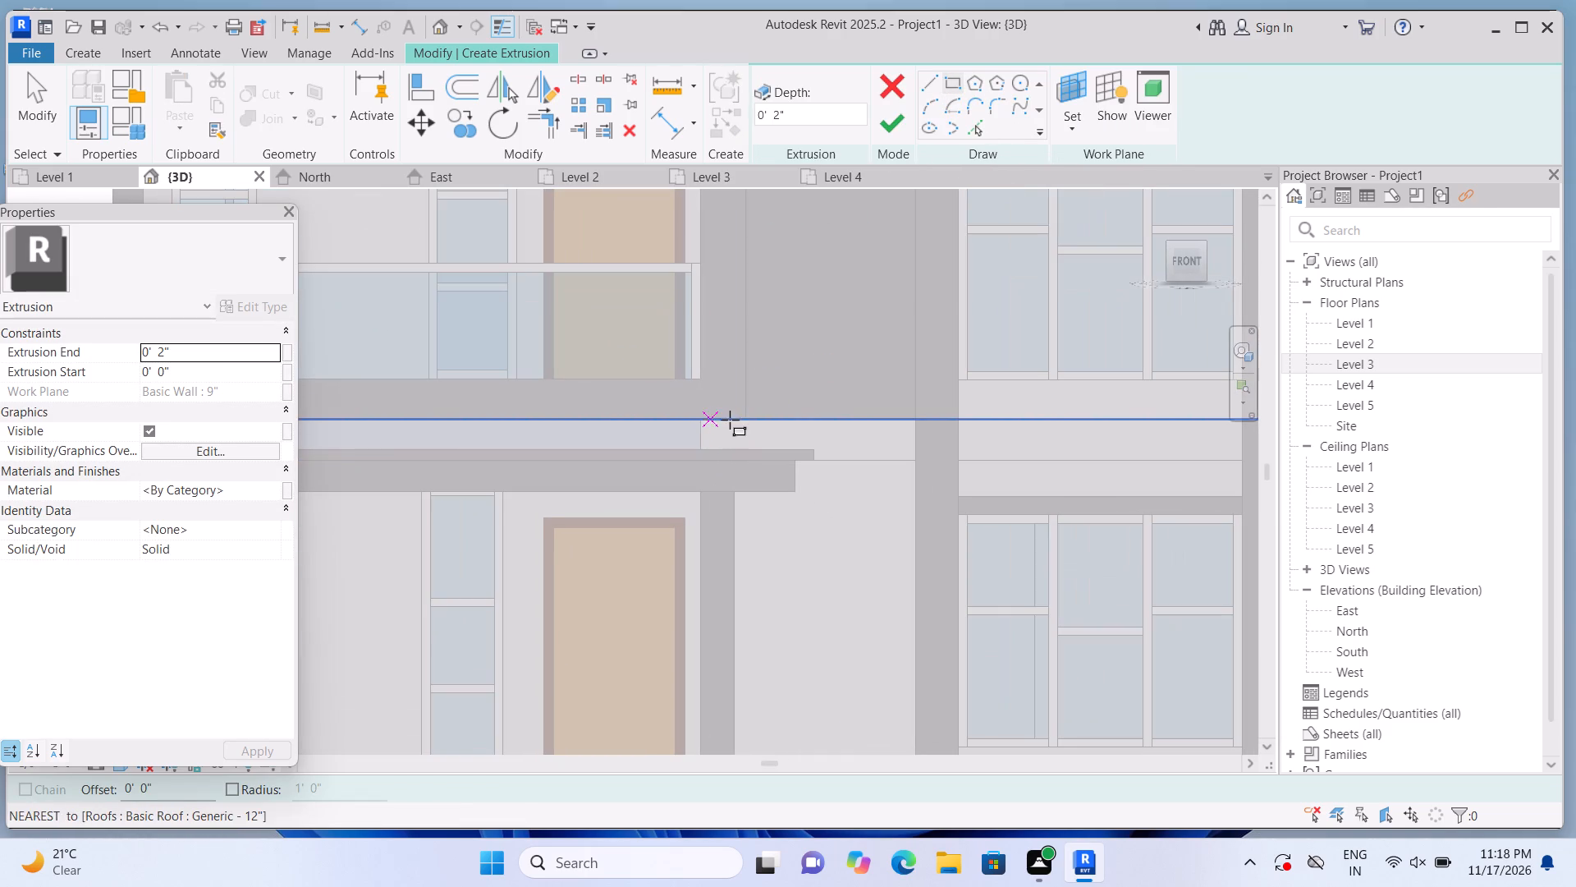
{"action": "scroll", "coordinate": [738, 420], "scroll_direction": "down", "scroll_amount": 5}
{"action": "scroll", "coordinate": [771, 430], "scroll_direction": "up", "scroll_amount": 4}
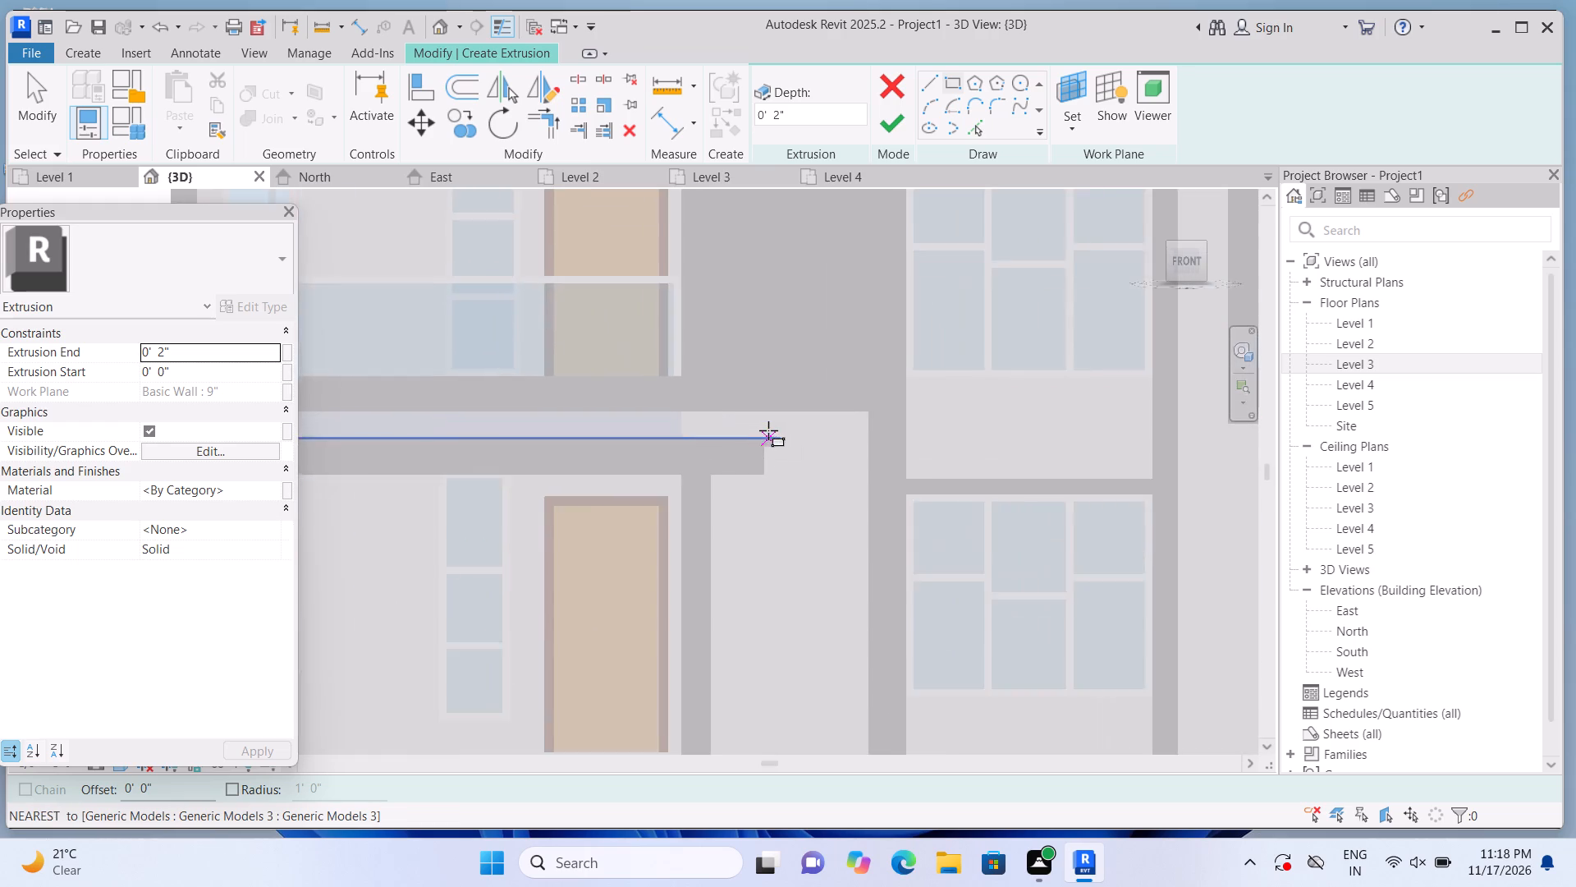
{"action": "scroll", "coordinate": [768, 430], "scroll_direction": "up", "scroll_amount": 2}
{"action": "left_click", "coordinate": [700, 407]}
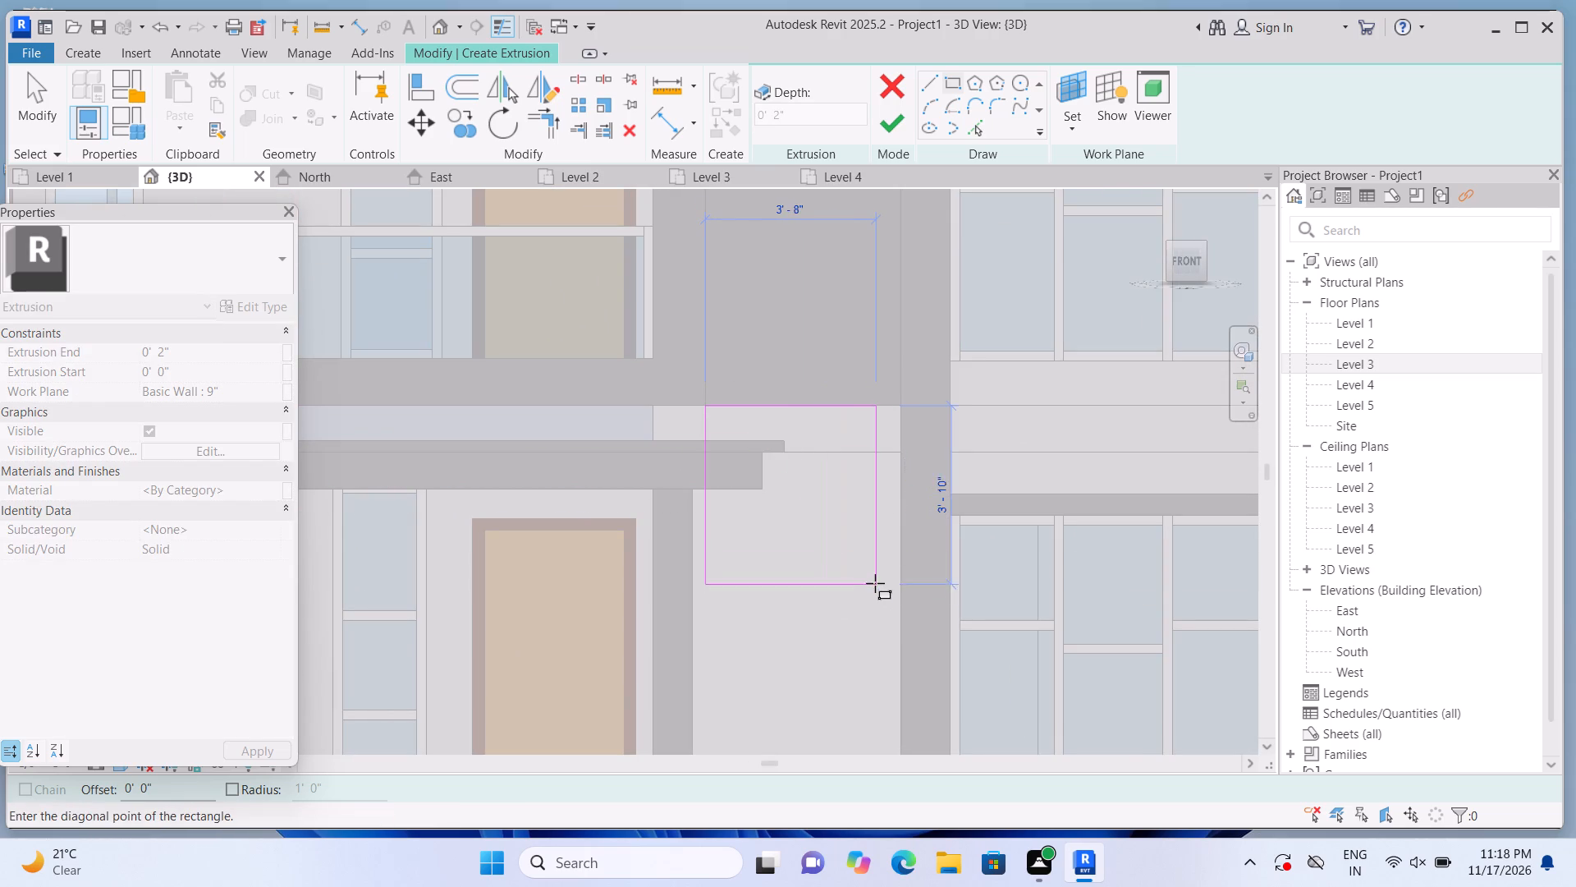
{"action": "scroll", "coordinate": [859, 485], "scroll_direction": "down", "scroll_amount": 5}
{"action": "scroll", "coordinate": [880, 685], "scroll_direction": "up", "scroll_amount": 2}
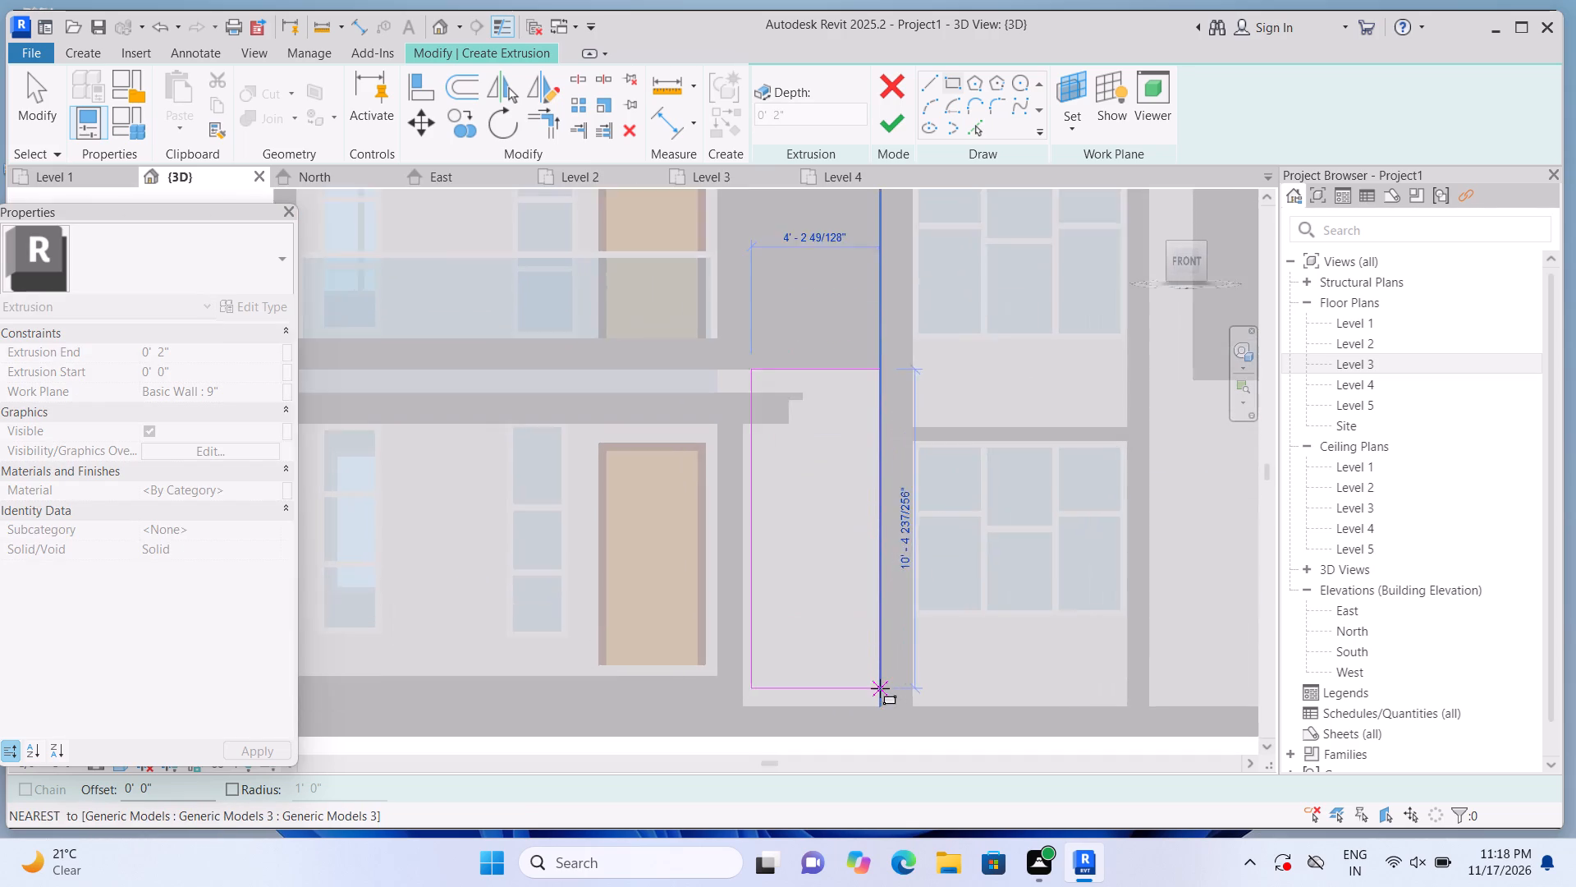
{"action": "scroll", "coordinate": [880, 688], "scroll_direction": "up", "scroll_amount": 2}
{"action": "left_click", "coordinate": [886, 706]}
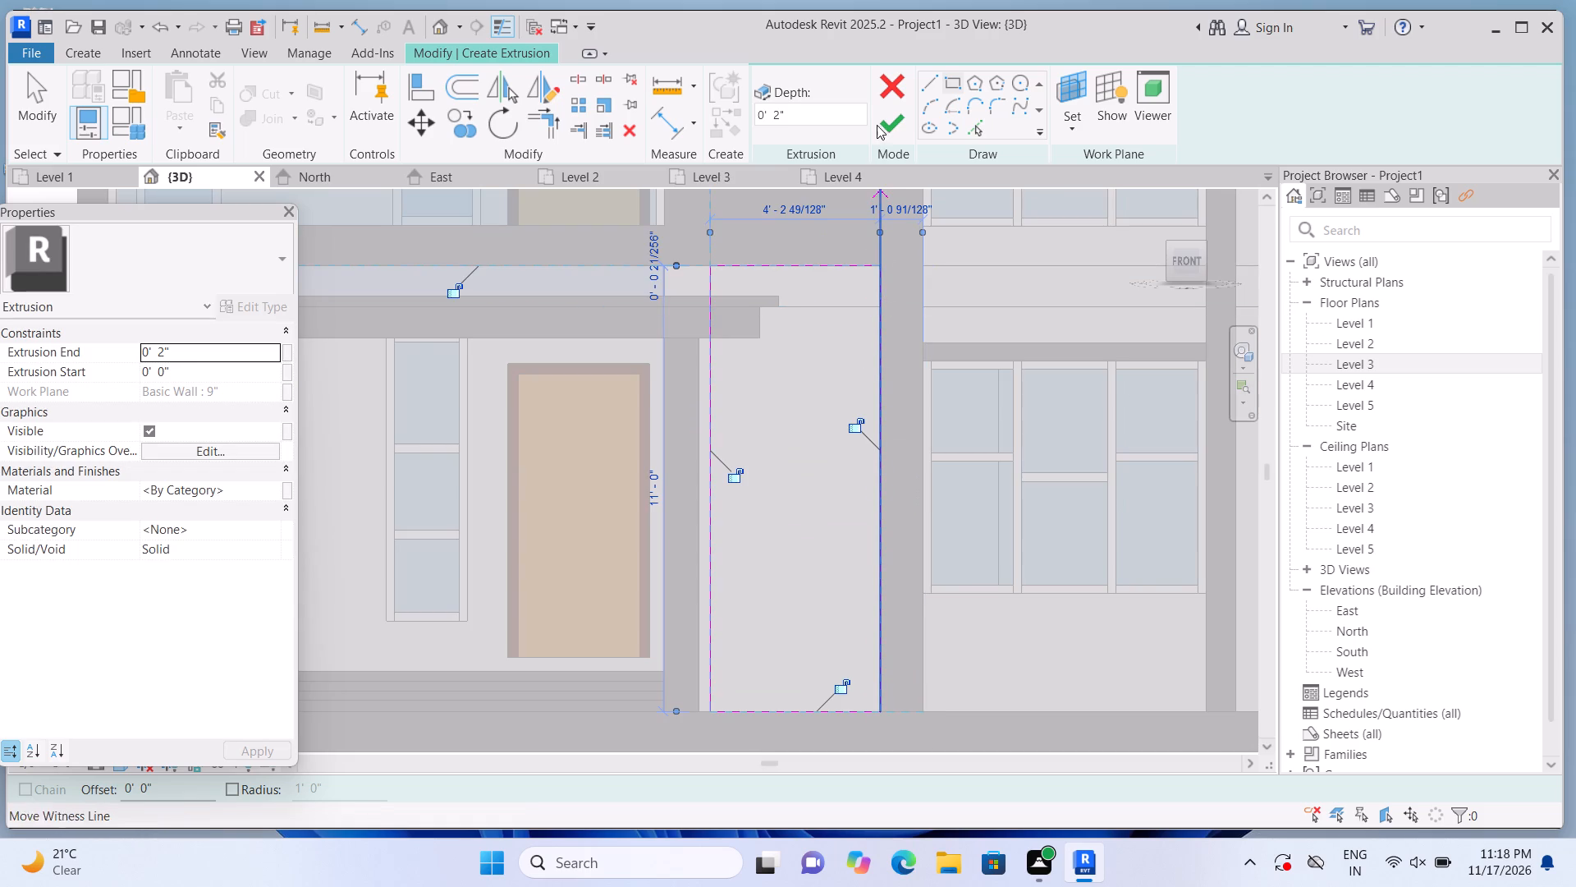
{"action": "left_click", "coordinate": [878, 117]}
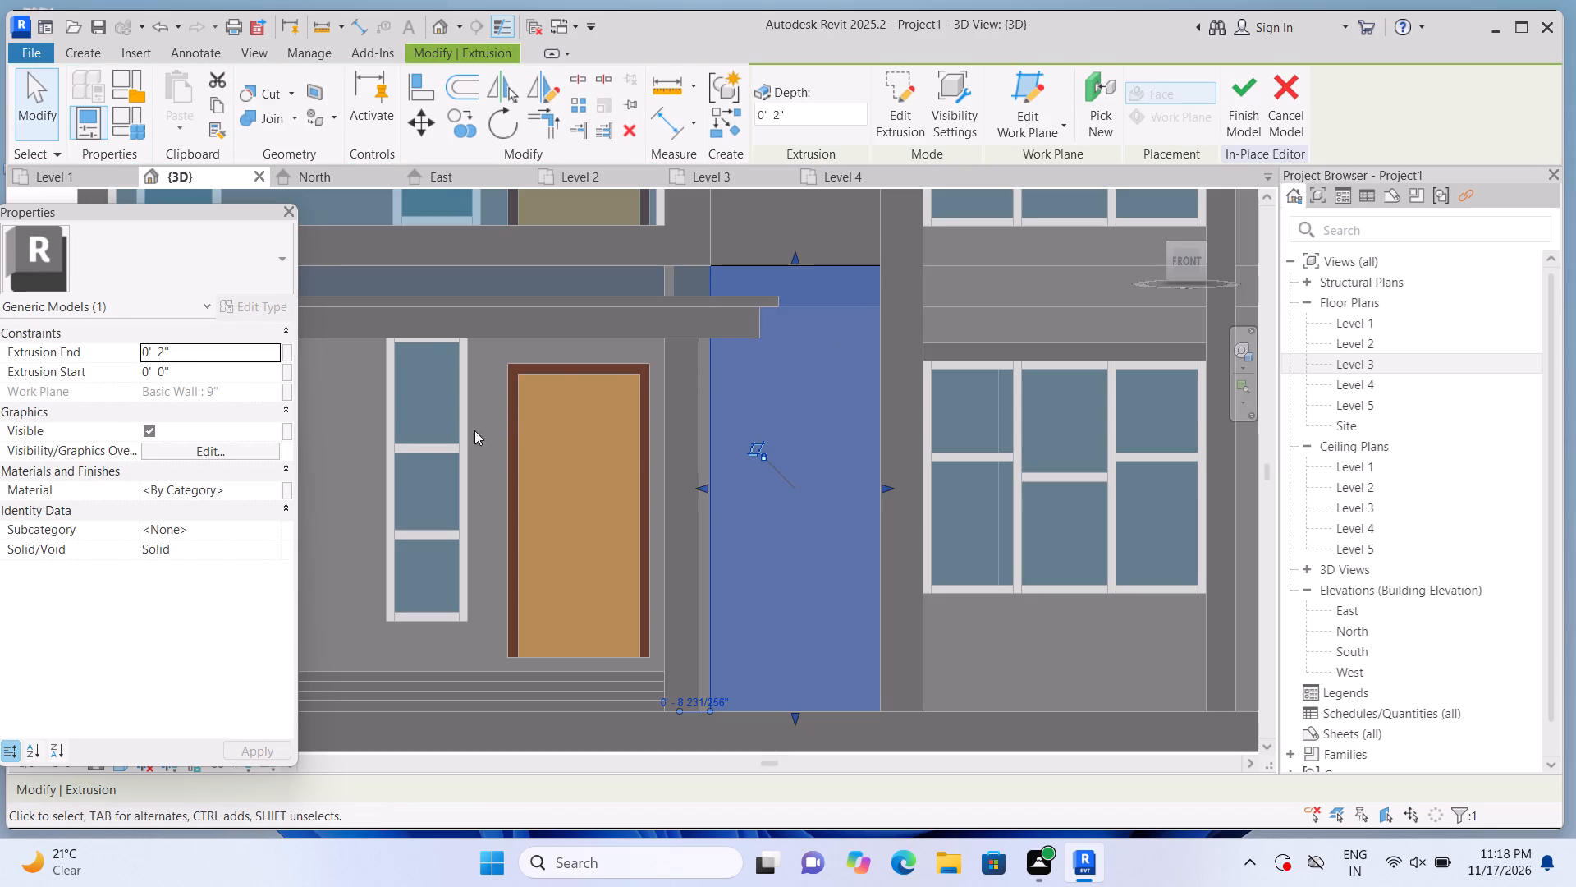
Bring the whole house back into the 3D view in its home orientation.
{"action": "left_click", "coordinate": [584, 765]}
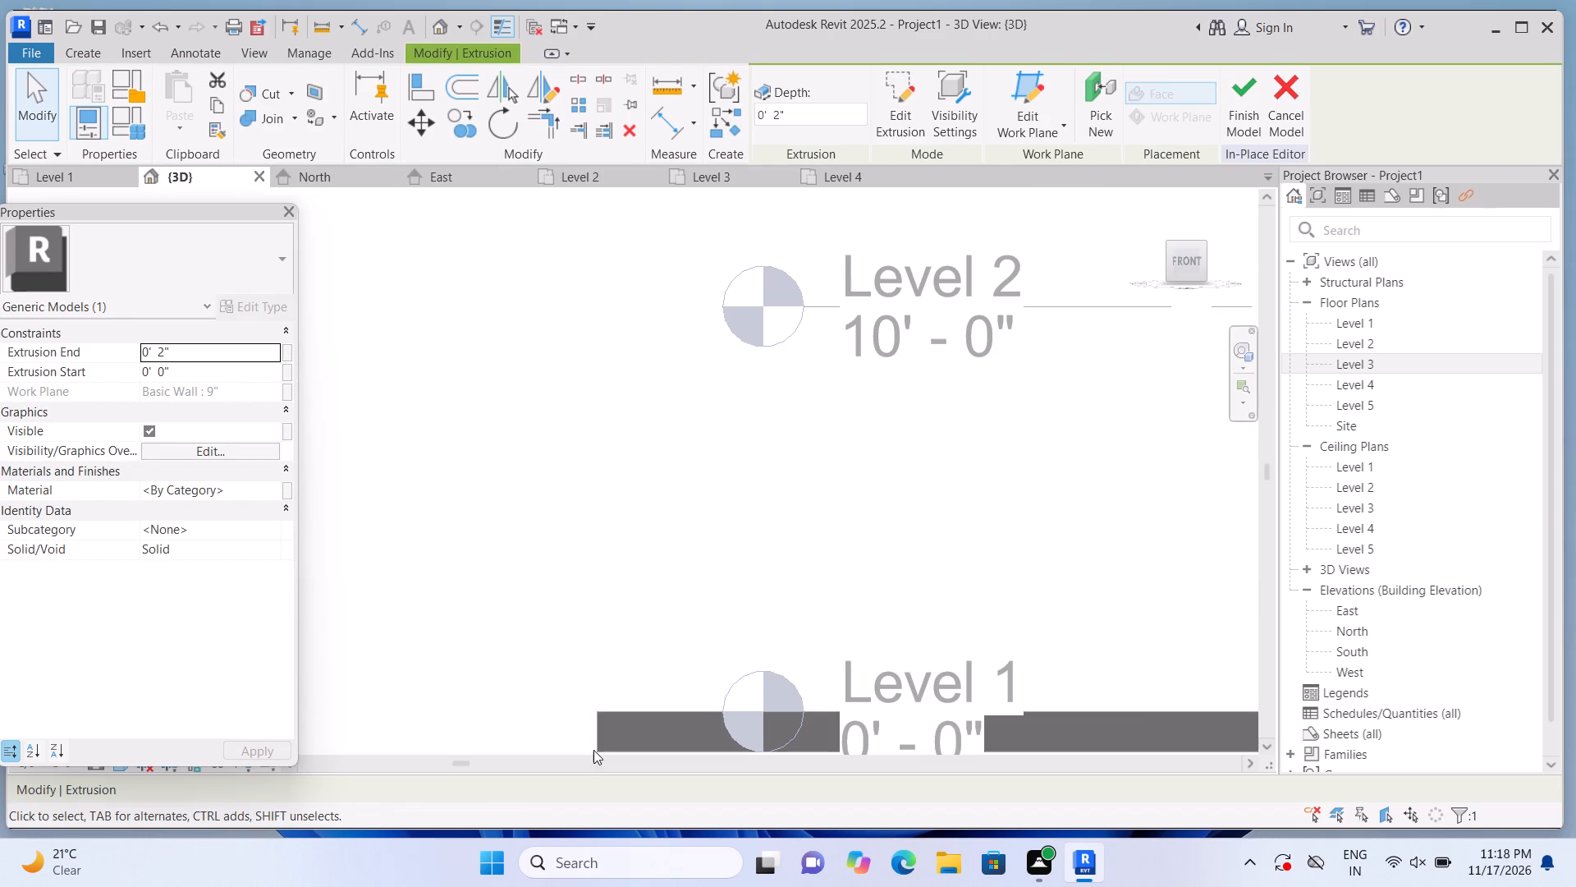
{"action": "scroll", "coordinate": [687, 574], "scroll_direction": "down", "scroll_amount": 1}
{"action": "left_click", "coordinate": [441, 22]}
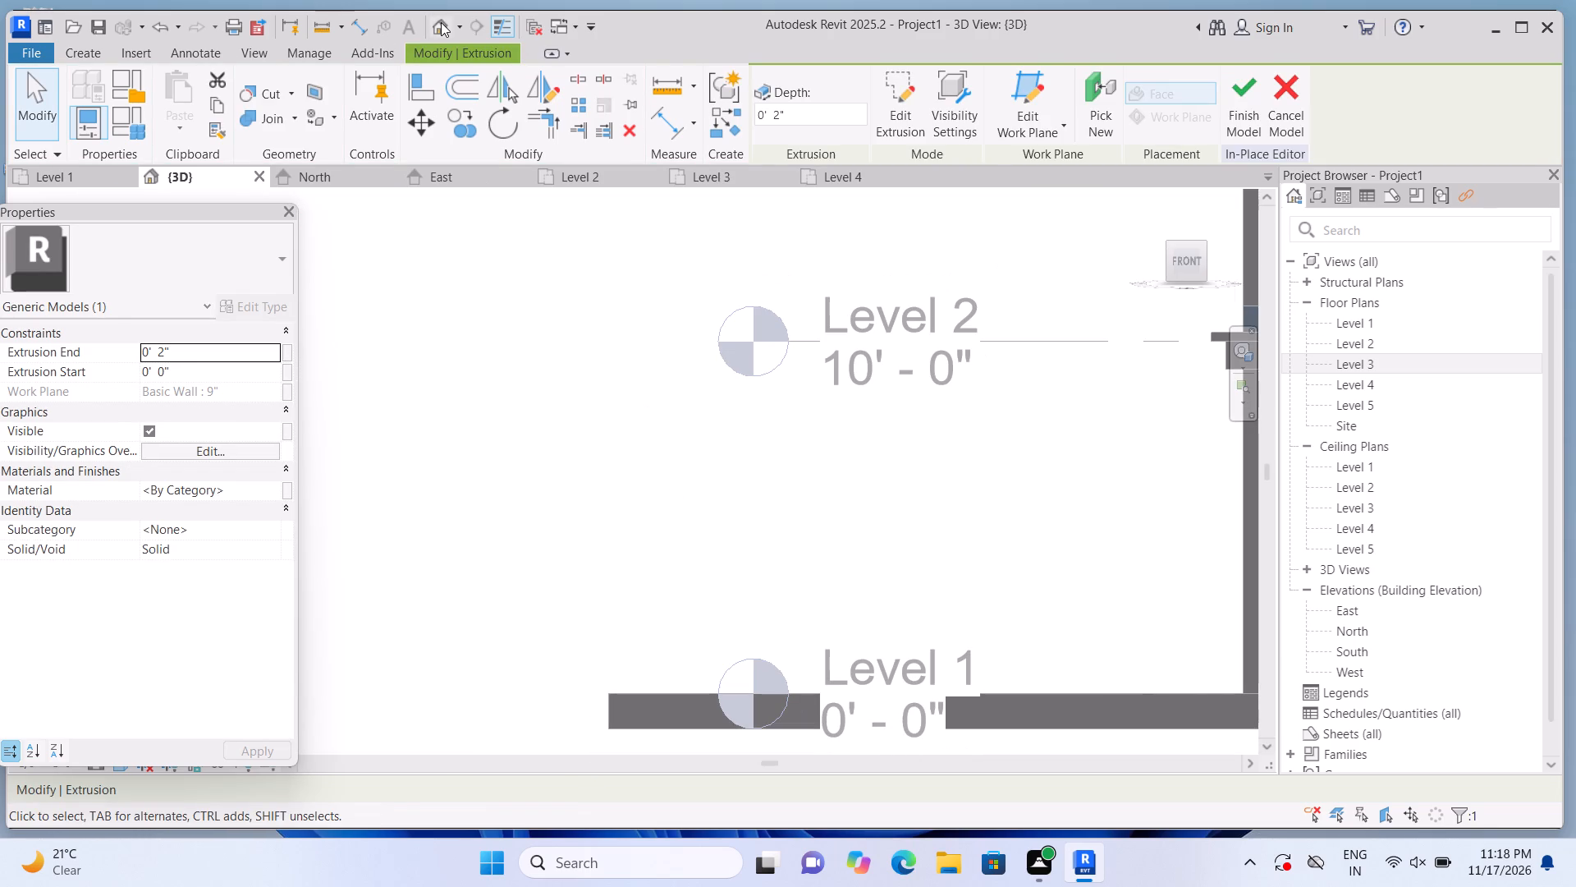
{"action": "double_click", "coordinate": [232, 170]}
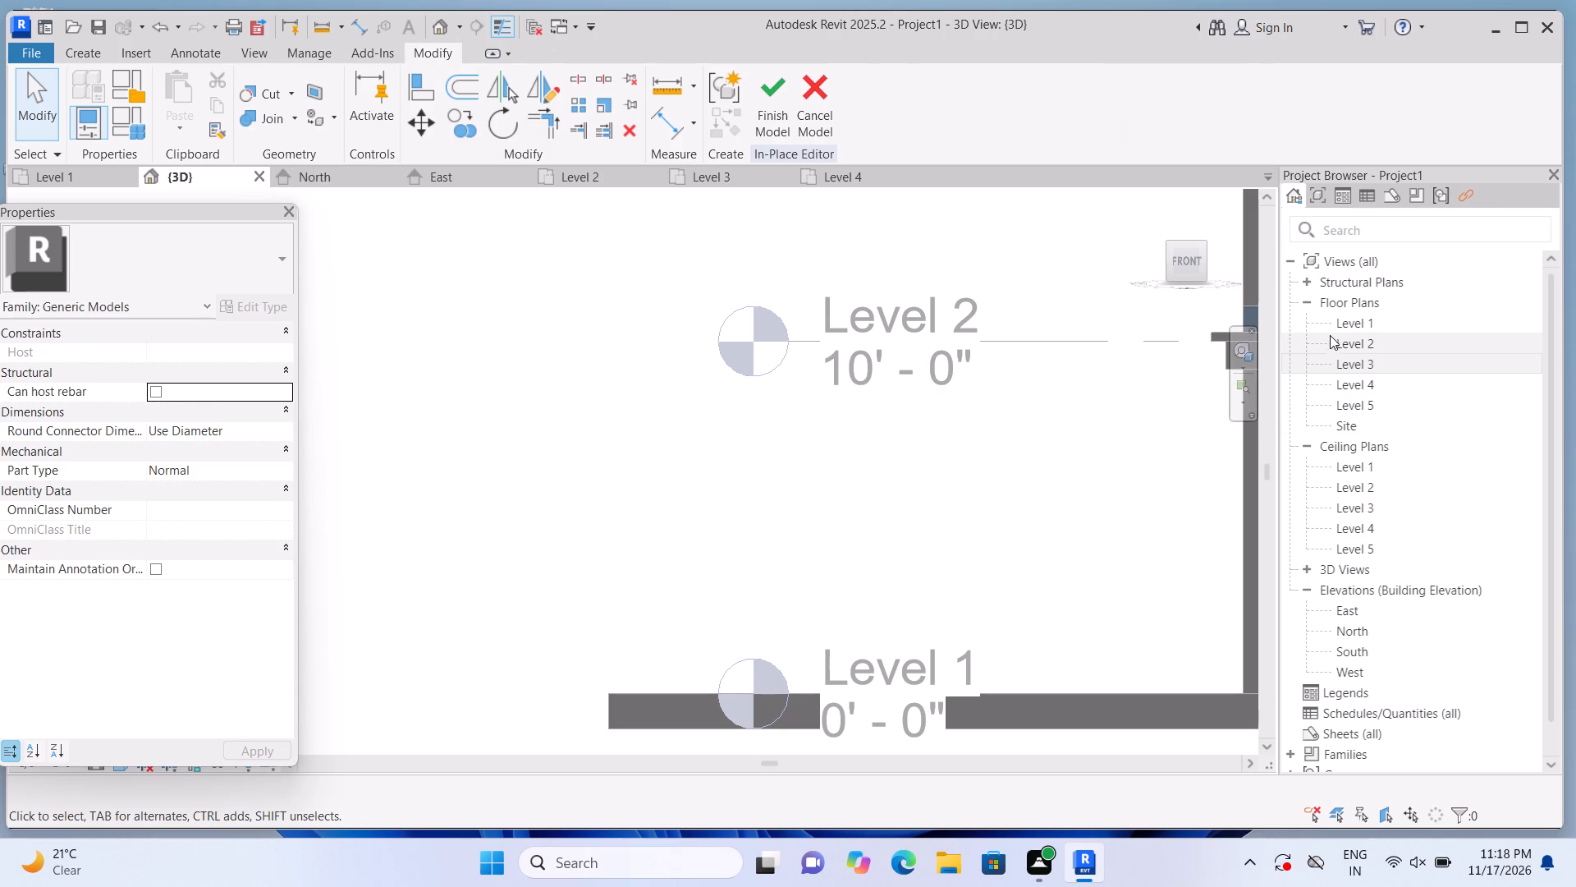
{"action": "double_click", "coordinate": [1335, 323]}
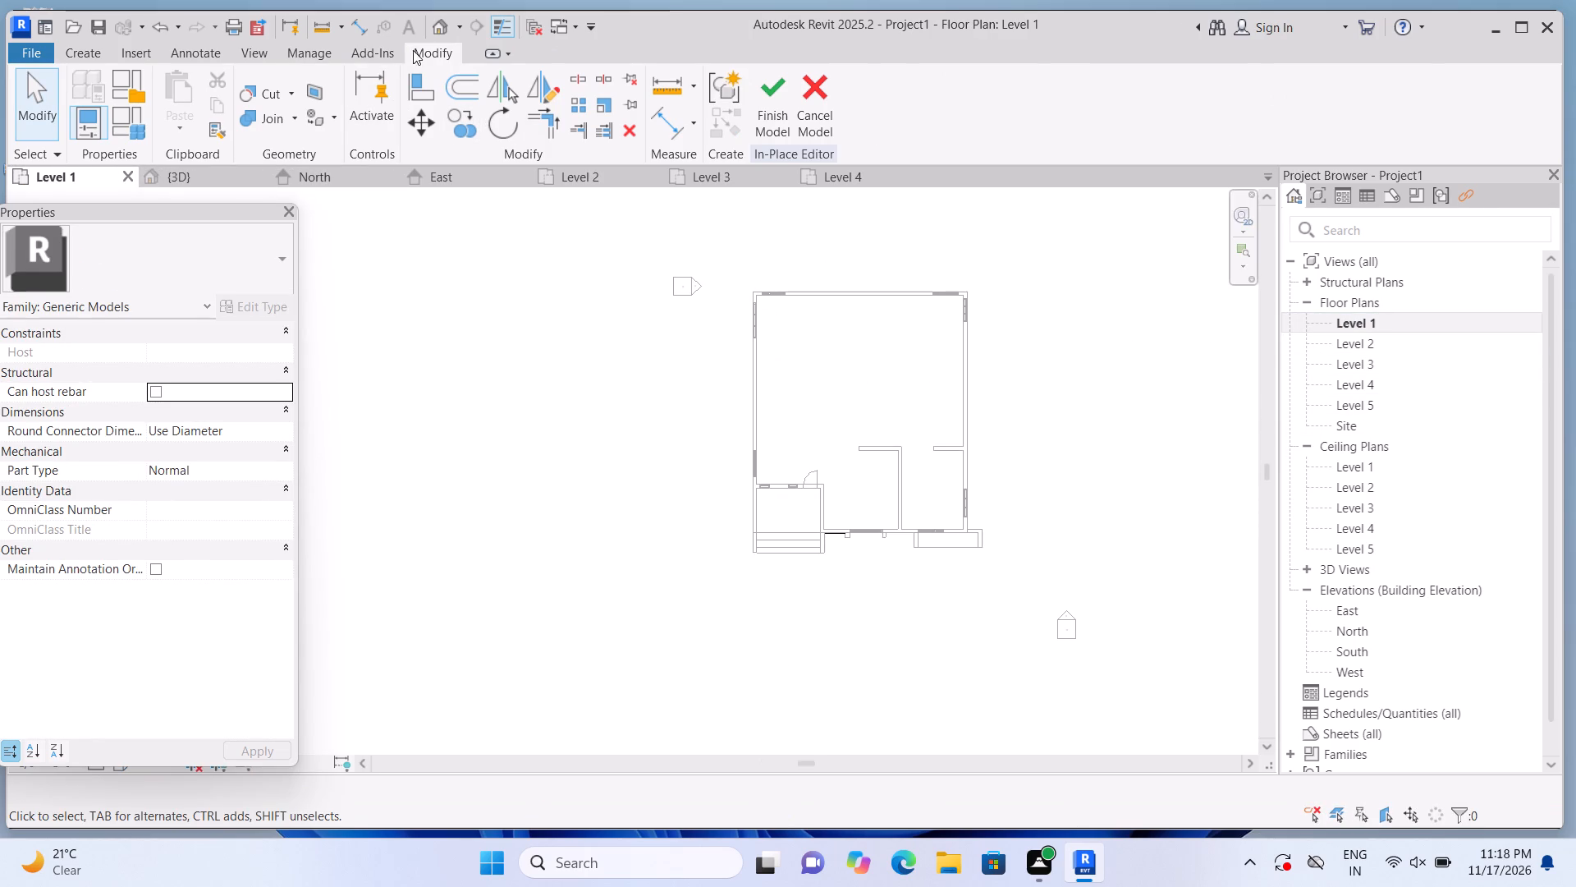
{"action": "left_click", "coordinate": [433, 26]}
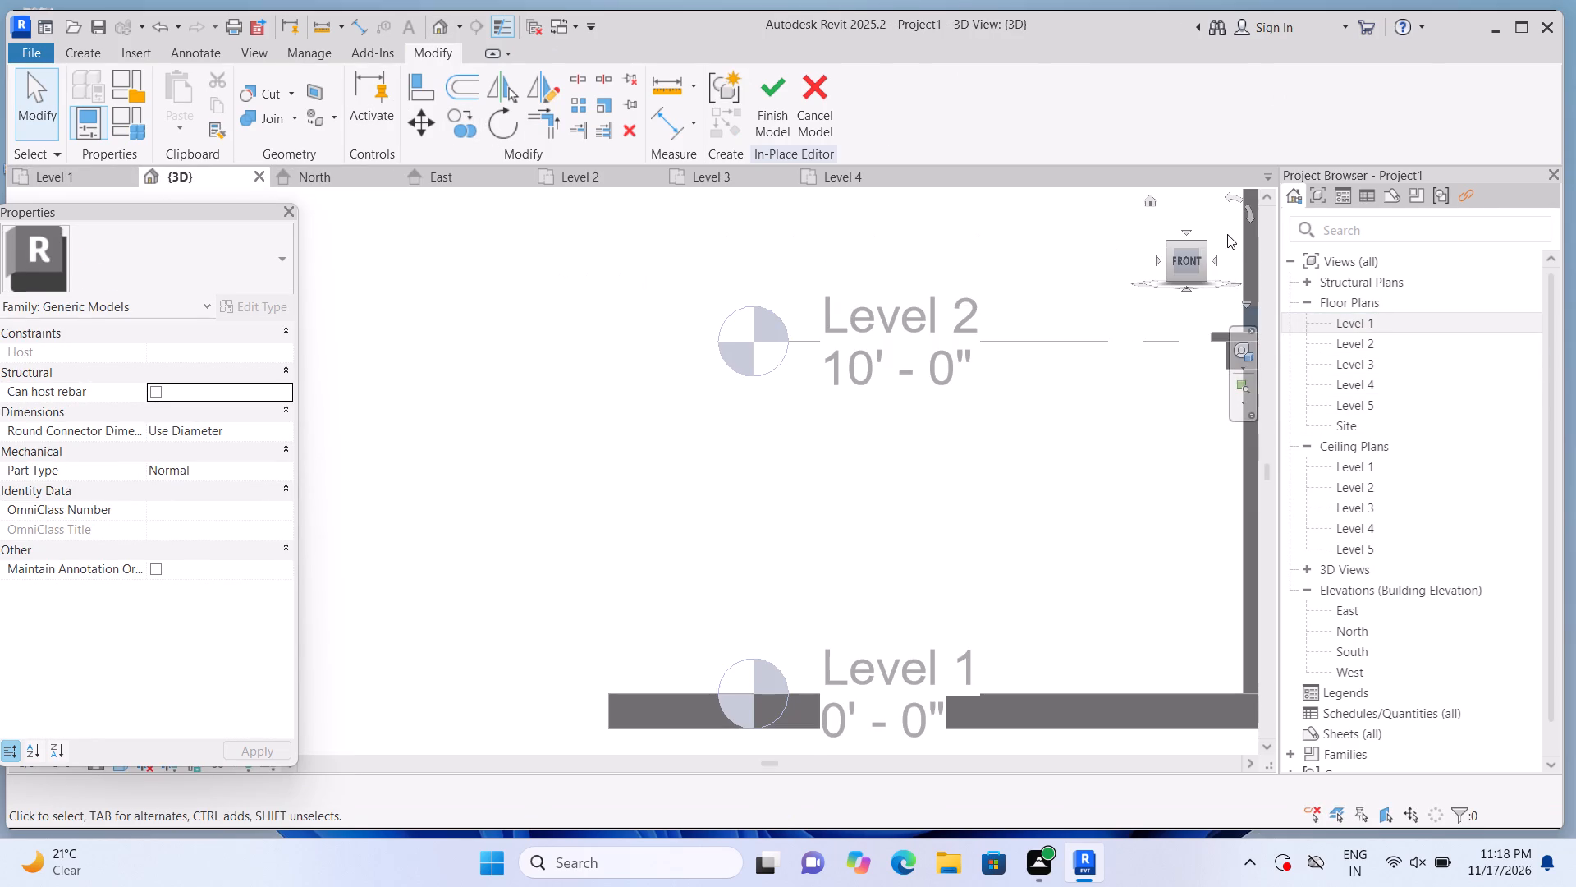
{"action": "left_click", "coordinate": [1151, 199]}
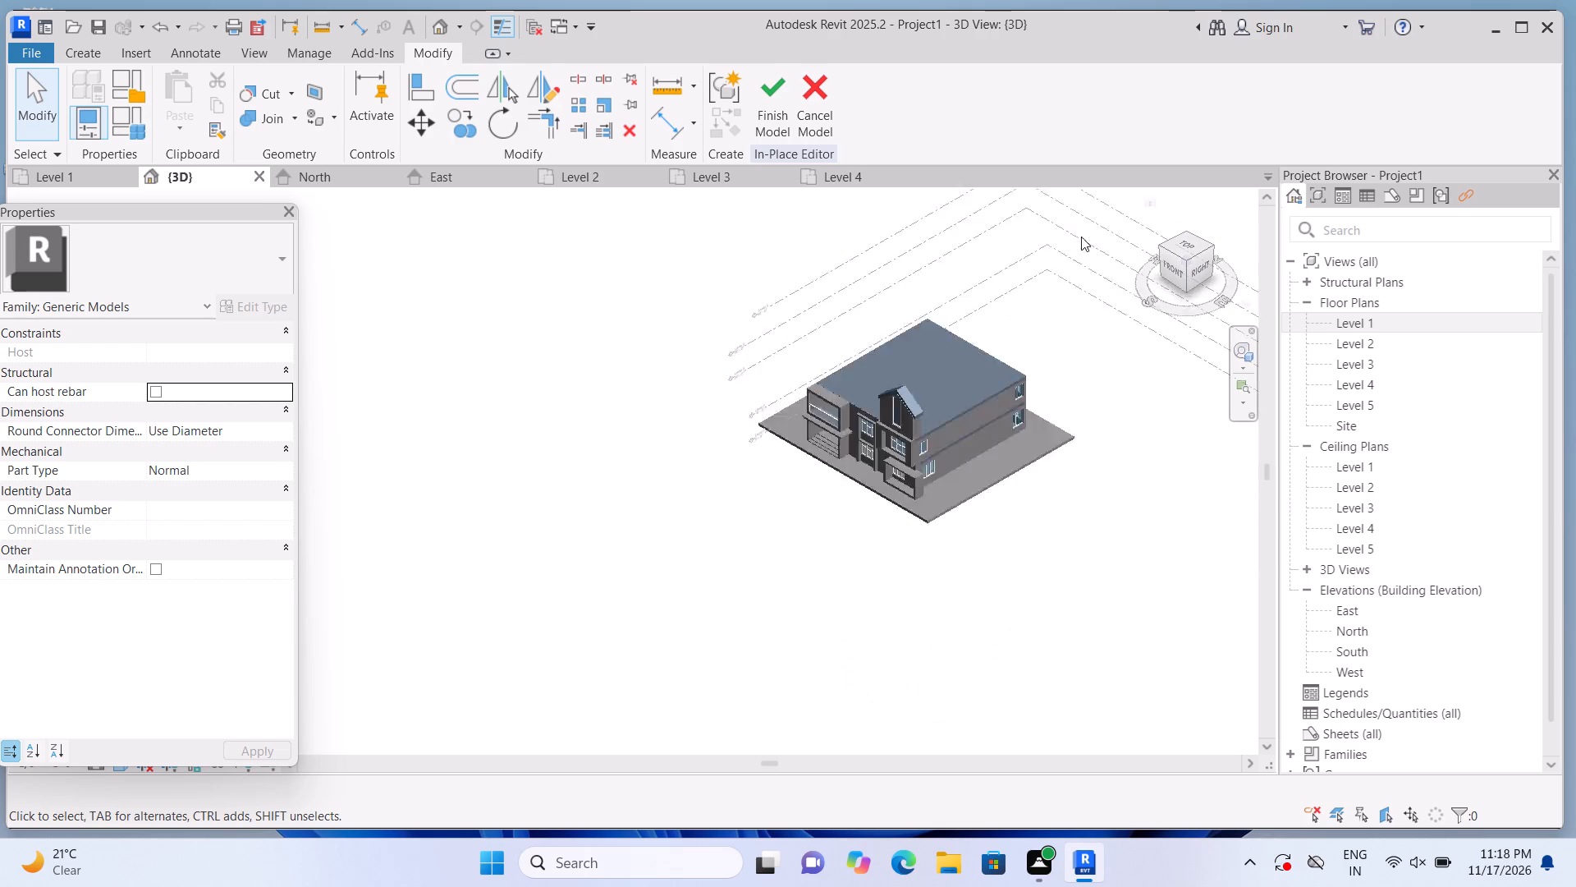
Extrude a narrow vertical strip about 9'-2 1/2" tall and 2" deep on the front 9" wall's plane, beside the lower panel under the canopy.
{"action": "scroll", "coordinate": [377, 558], "scroll_direction": "up", "scroll_amount": 4}
{"action": "scroll", "coordinate": [472, 537], "scroll_direction": "up", "scroll_amount": 2}
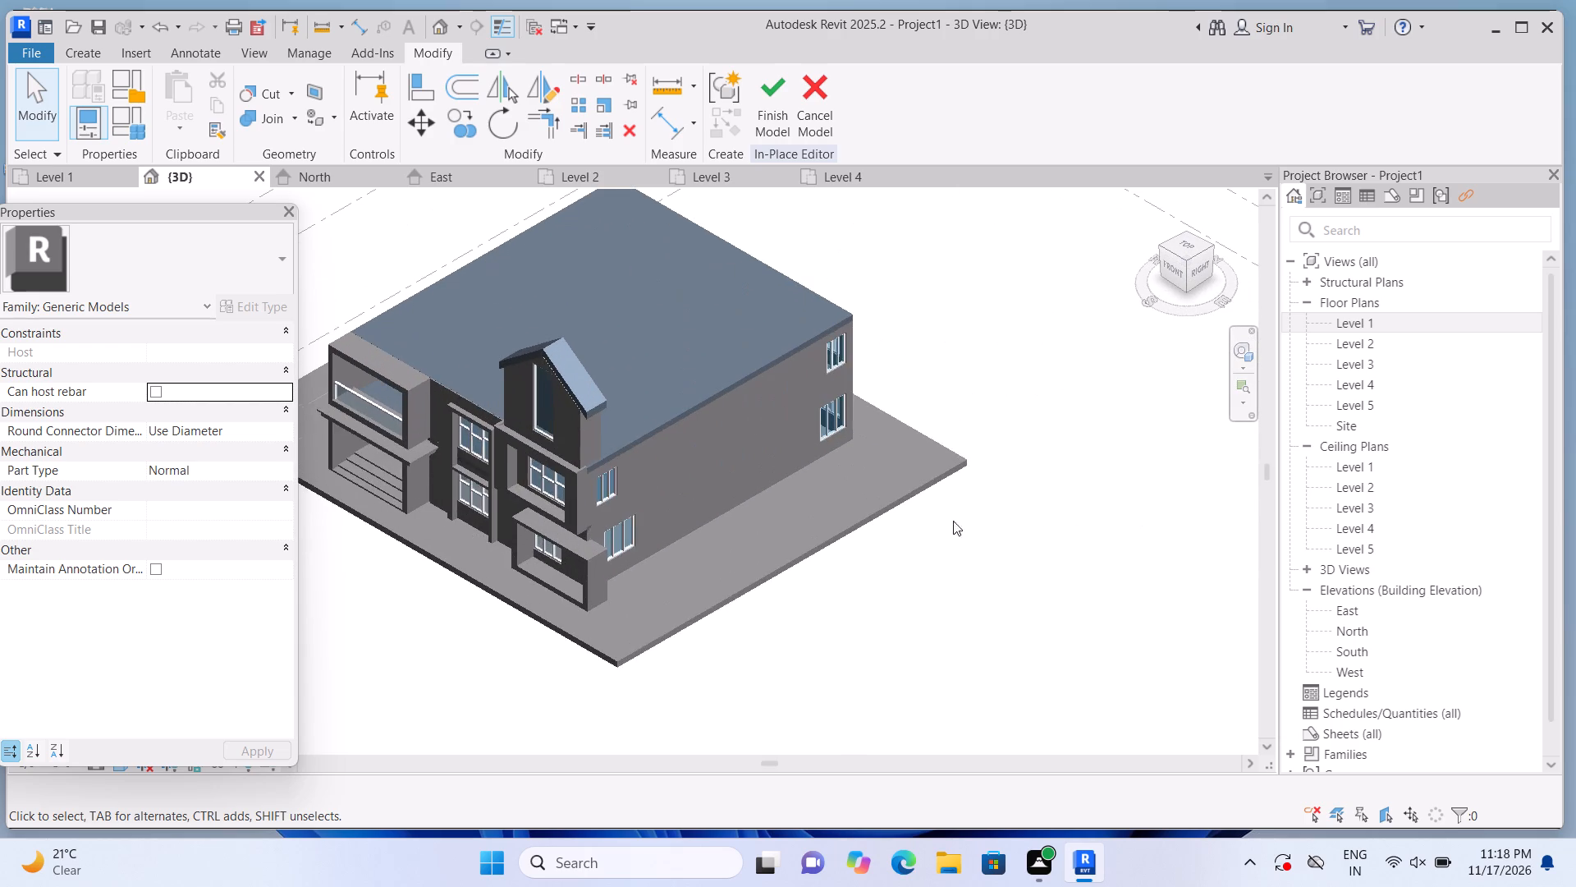
{"action": "left_click", "coordinate": [1174, 276]}
{"action": "scroll", "coordinate": [418, 522], "scroll_direction": "up", "scroll_amount": 14}
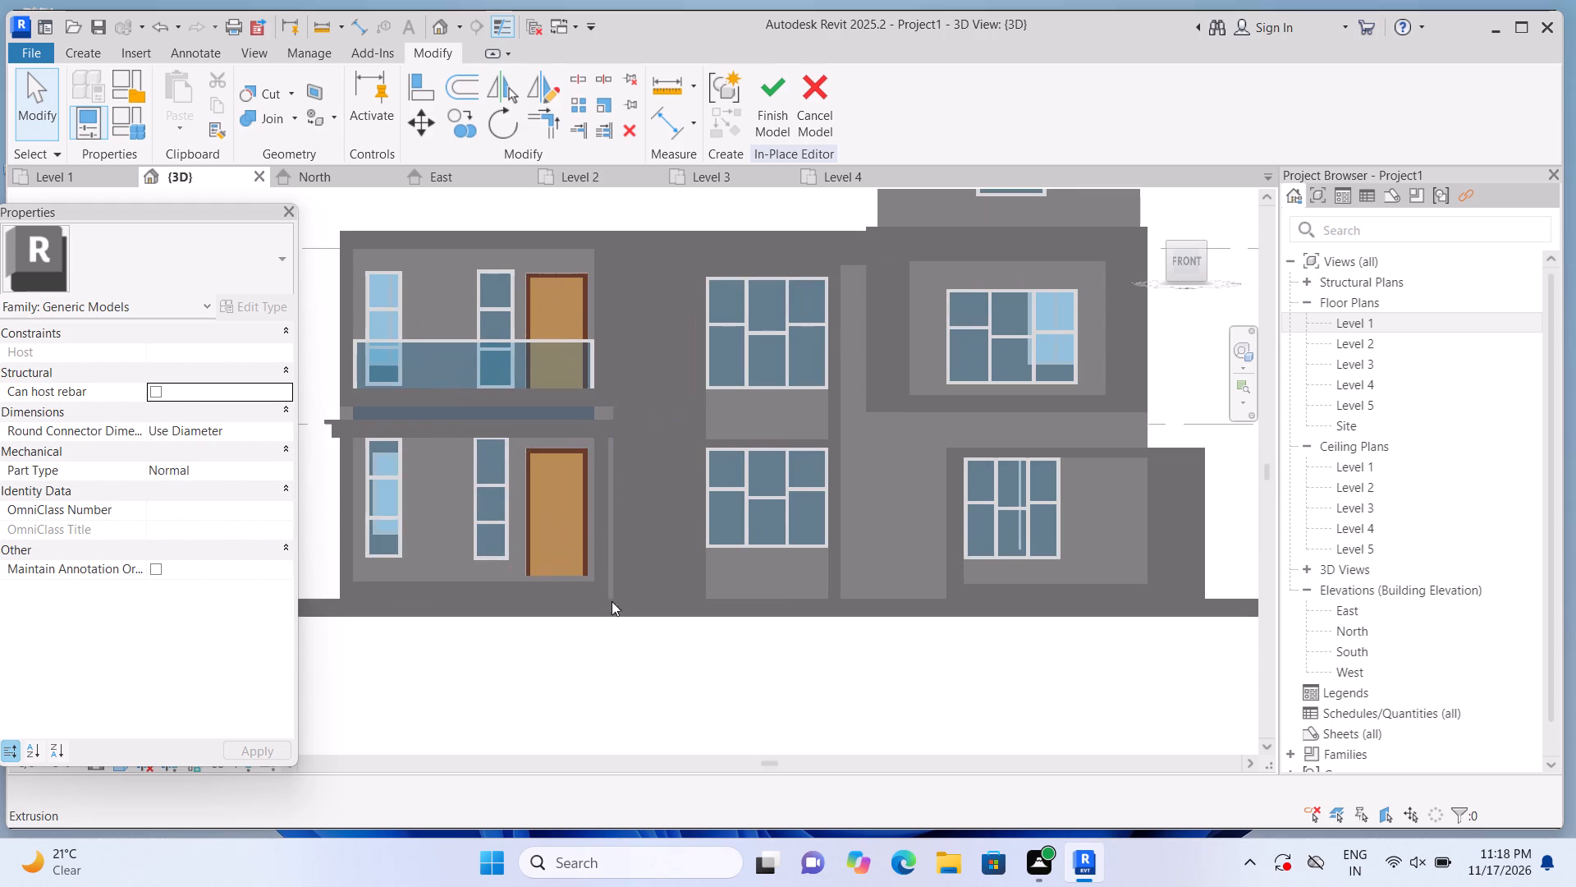
{"action": "scroll", "coordinate": [610, 620], "scroll_direction": "up", "scroll_amount": 1}
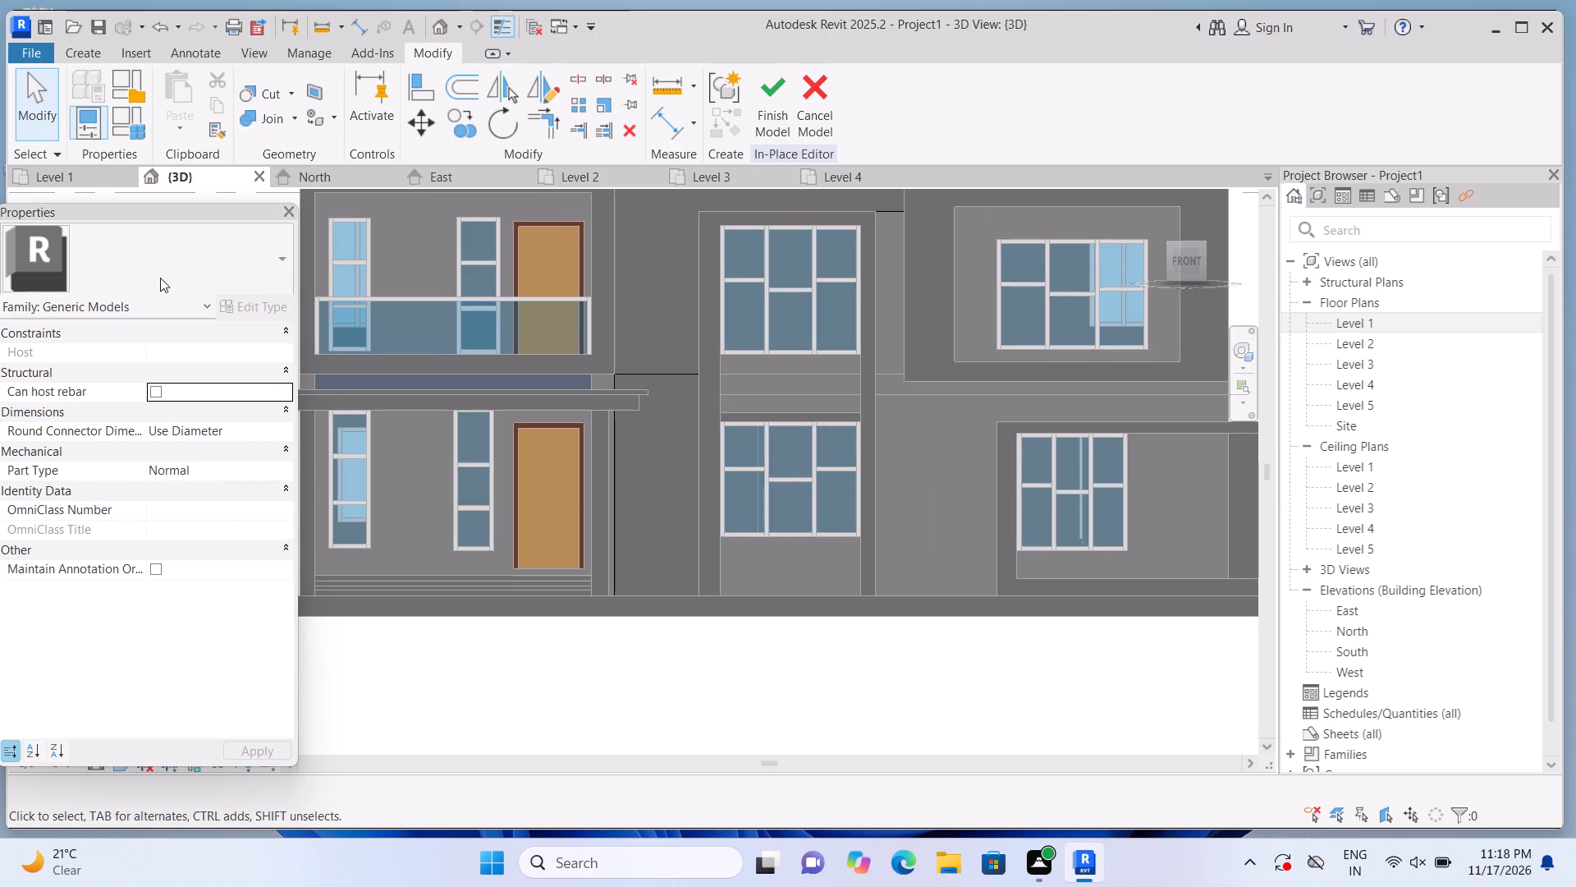
{"action": "left_click", "coordinate": [74, 59]}
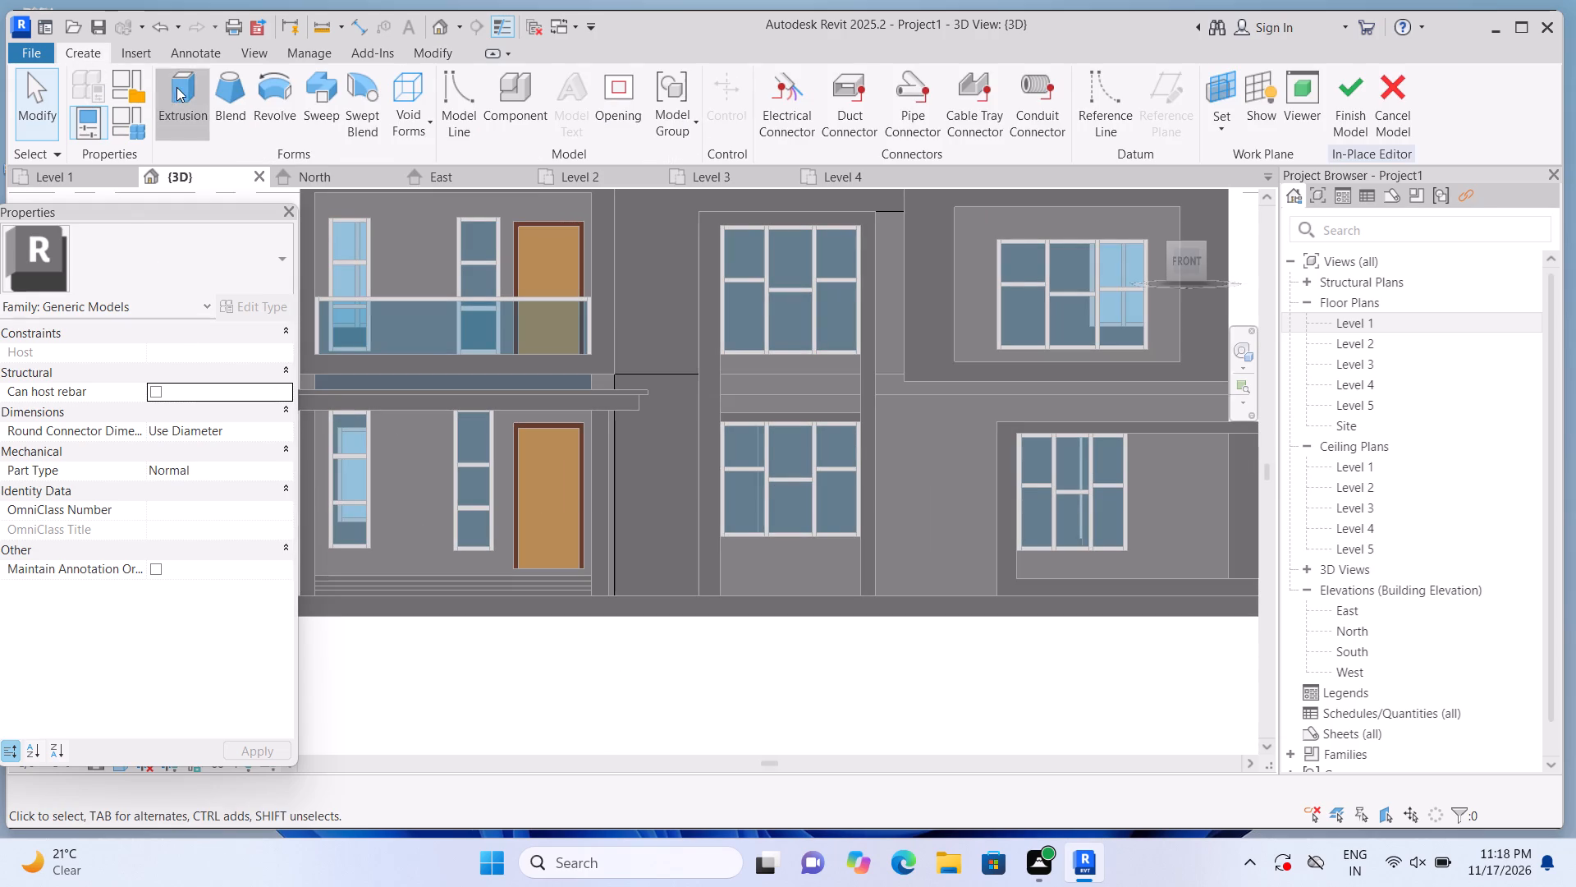
{"action": "left_click", "coordinate": [176, 87]}
{"action": "left_click", "coordinate": [1062, 139]}
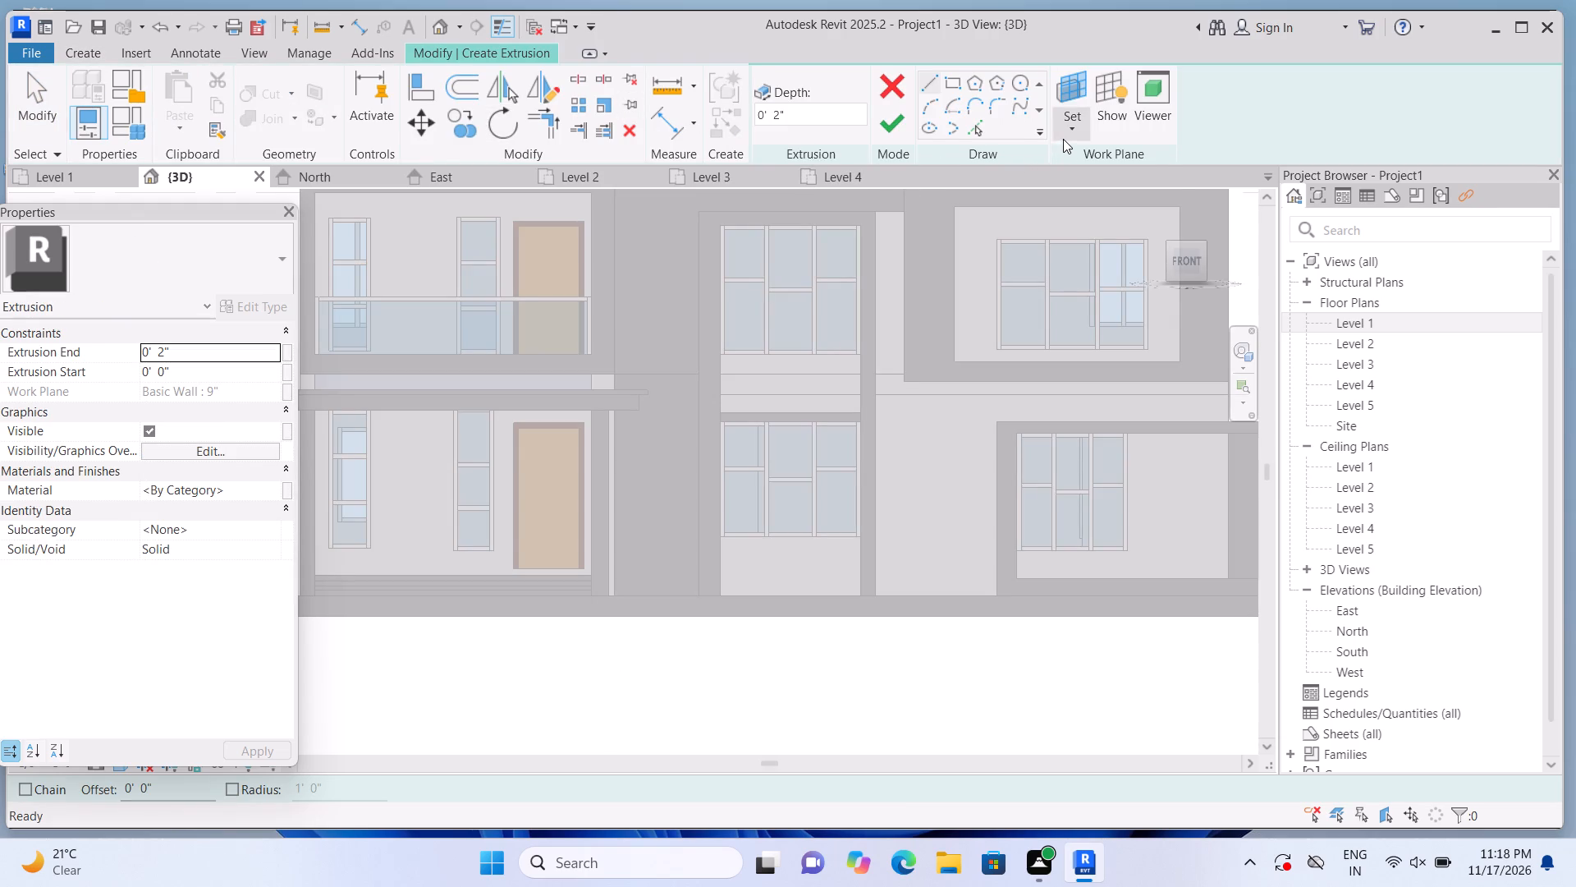
{"action": "left_click", "coordinate": [1072, 200]}
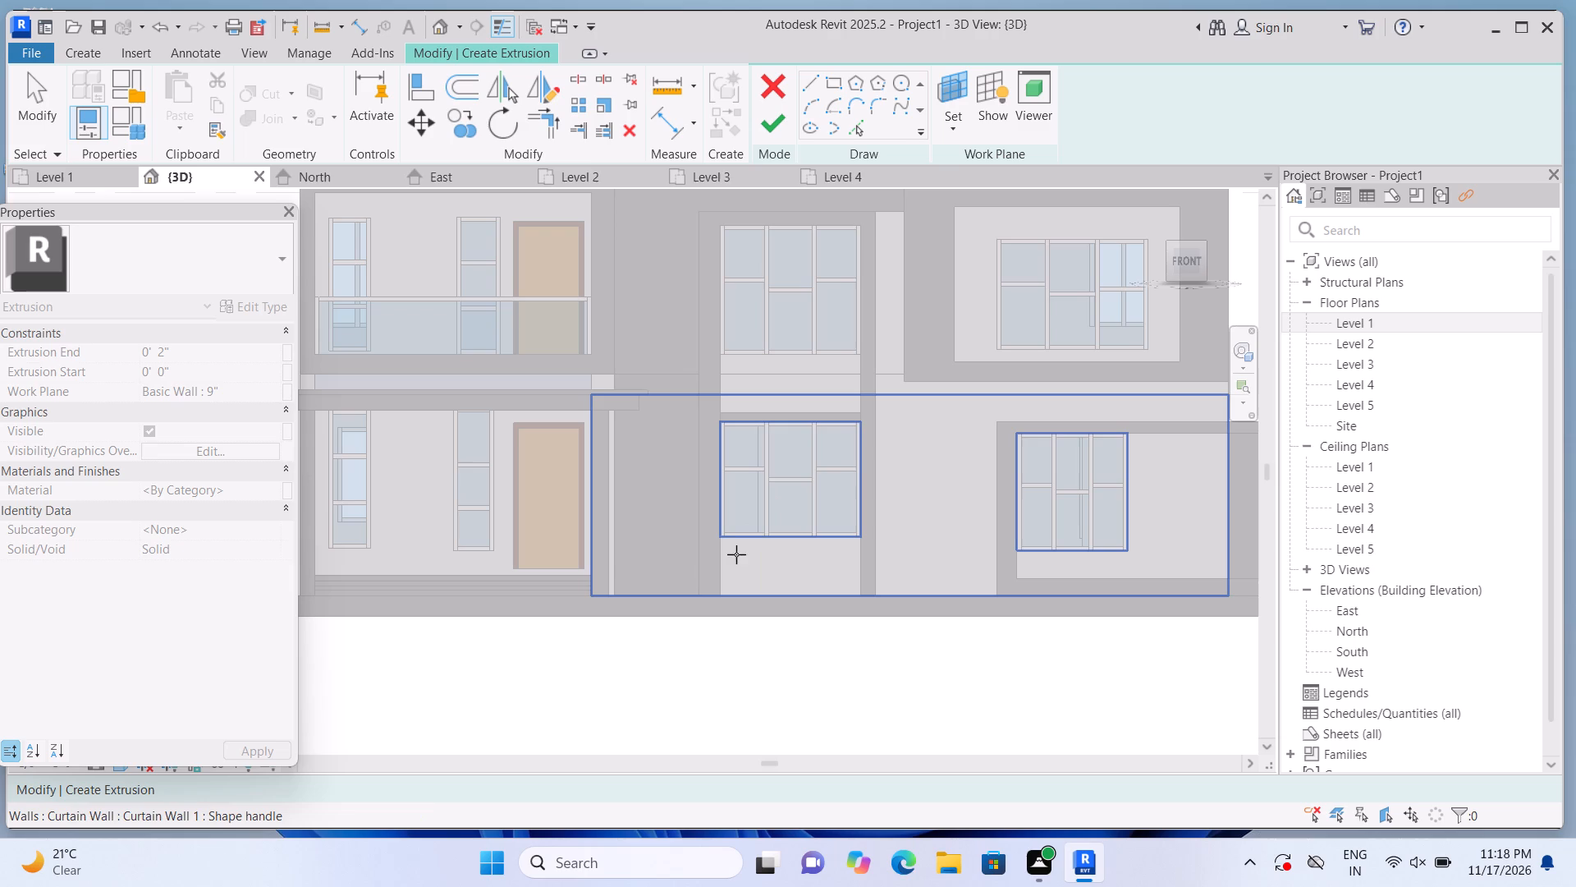
{"action": "left_click", "coordinate": [735, 555]}
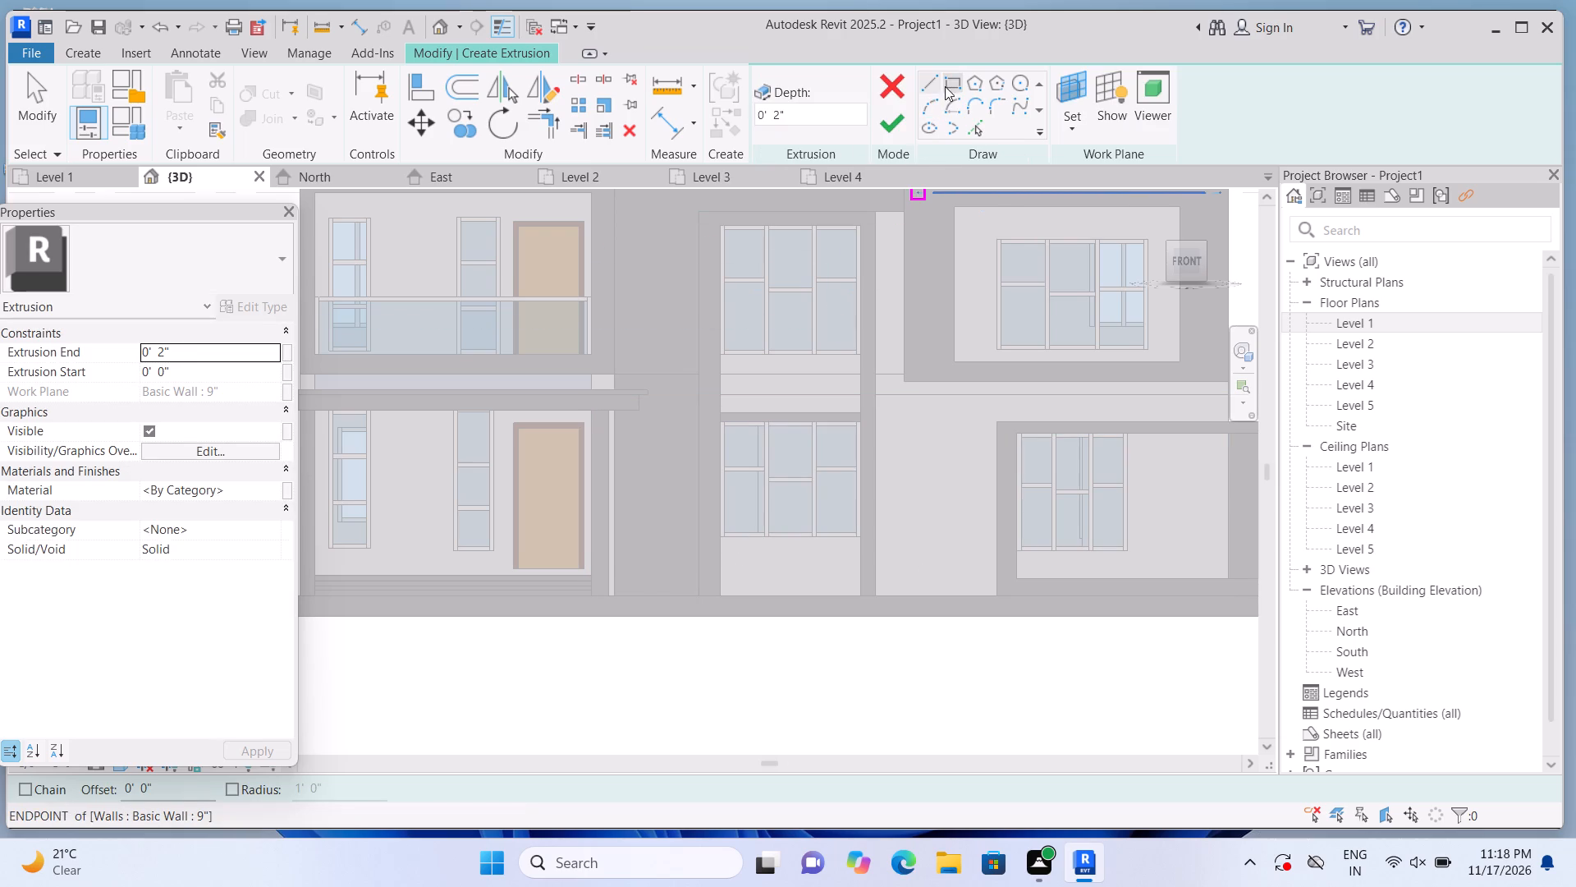
{"action": "left_click", "coordinate": [948, 82]}
{"action": "scroll", "coordinate": [560, 493], "scroll_direction": "up", "scroll_amount": 7}
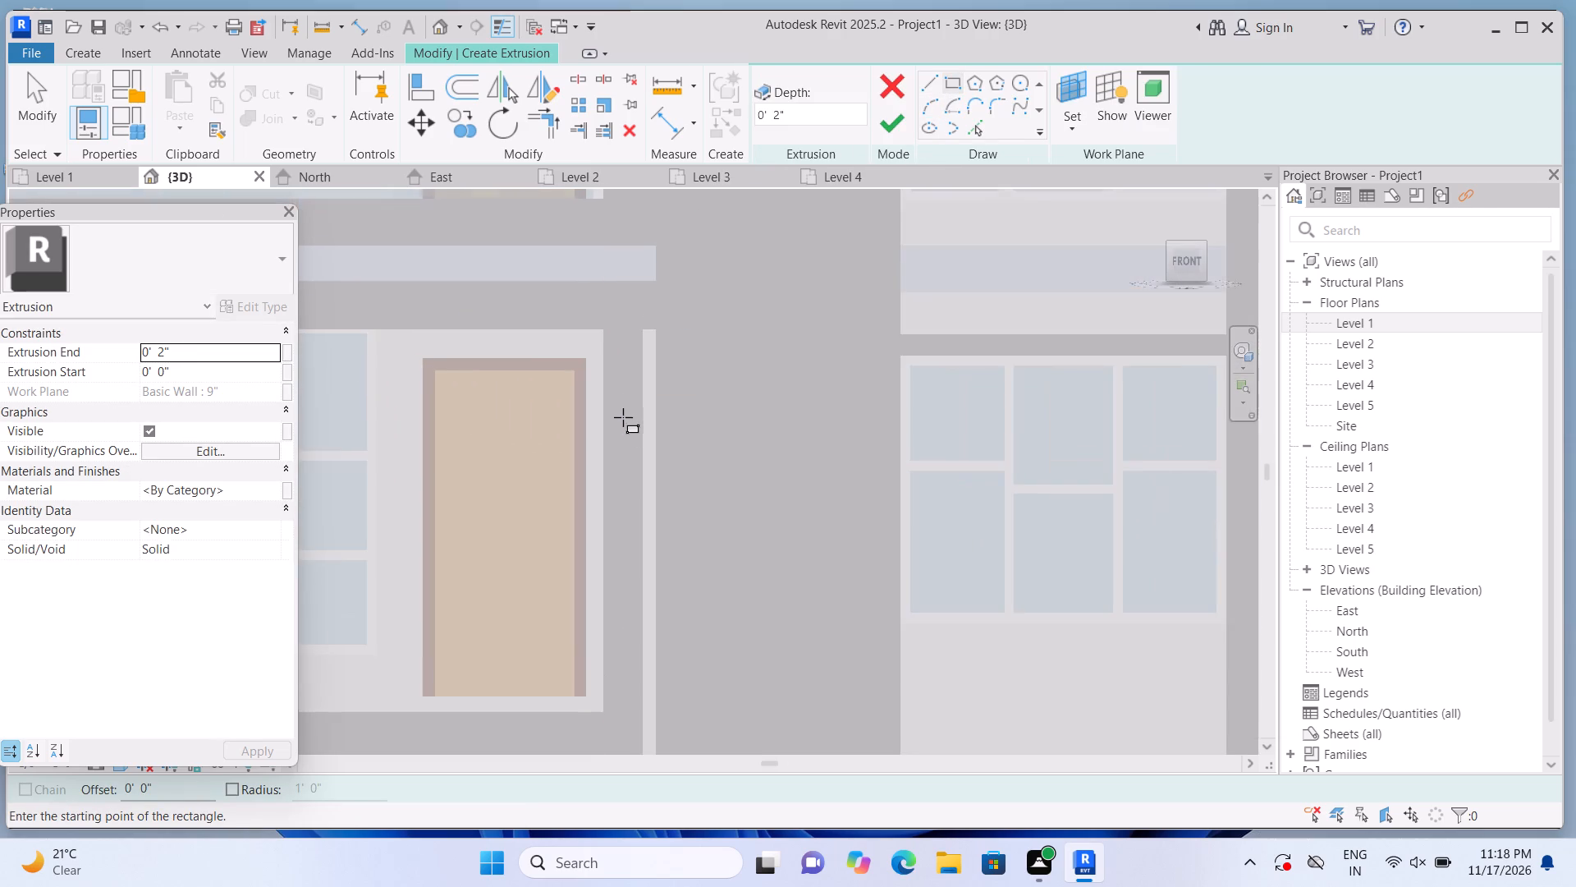
{"action": "scroll", "coordinate": [623, 417], "scroll_direction": "up", "scroll_amount": 3}
{"action": "left_click", "coordinate": [660, 264]}
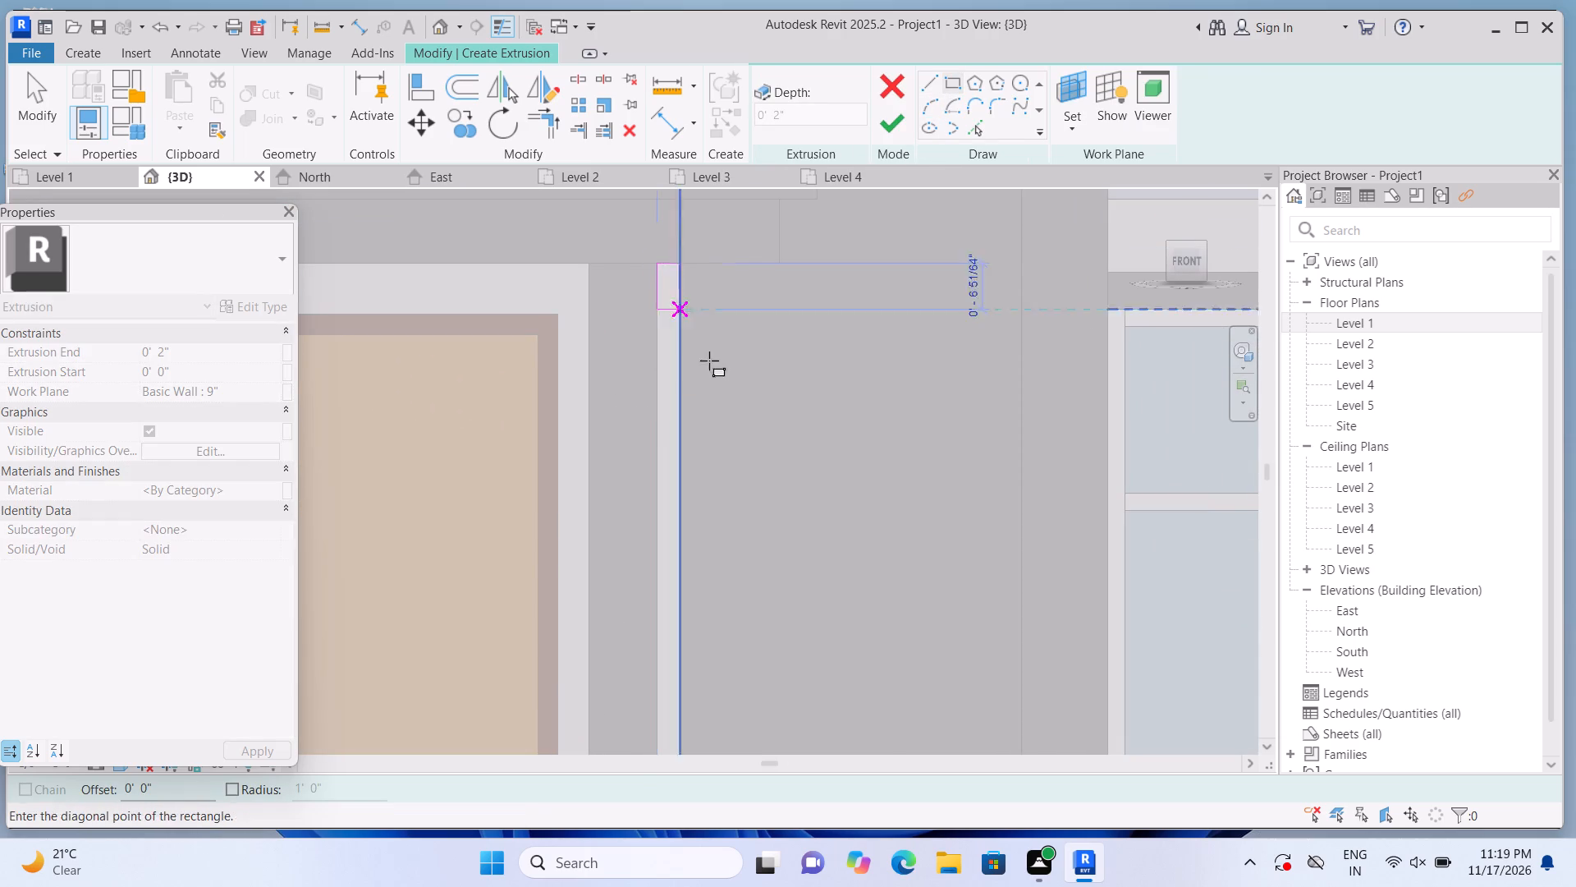
{"action": "scroll", "coordinate": [685, 458], "scroll_direction": "down", "scroll_amount": 6}
{"action": "scroll", "coordinate": [673, 578], "scroll_direction": "up", "scroll_amount": 3}
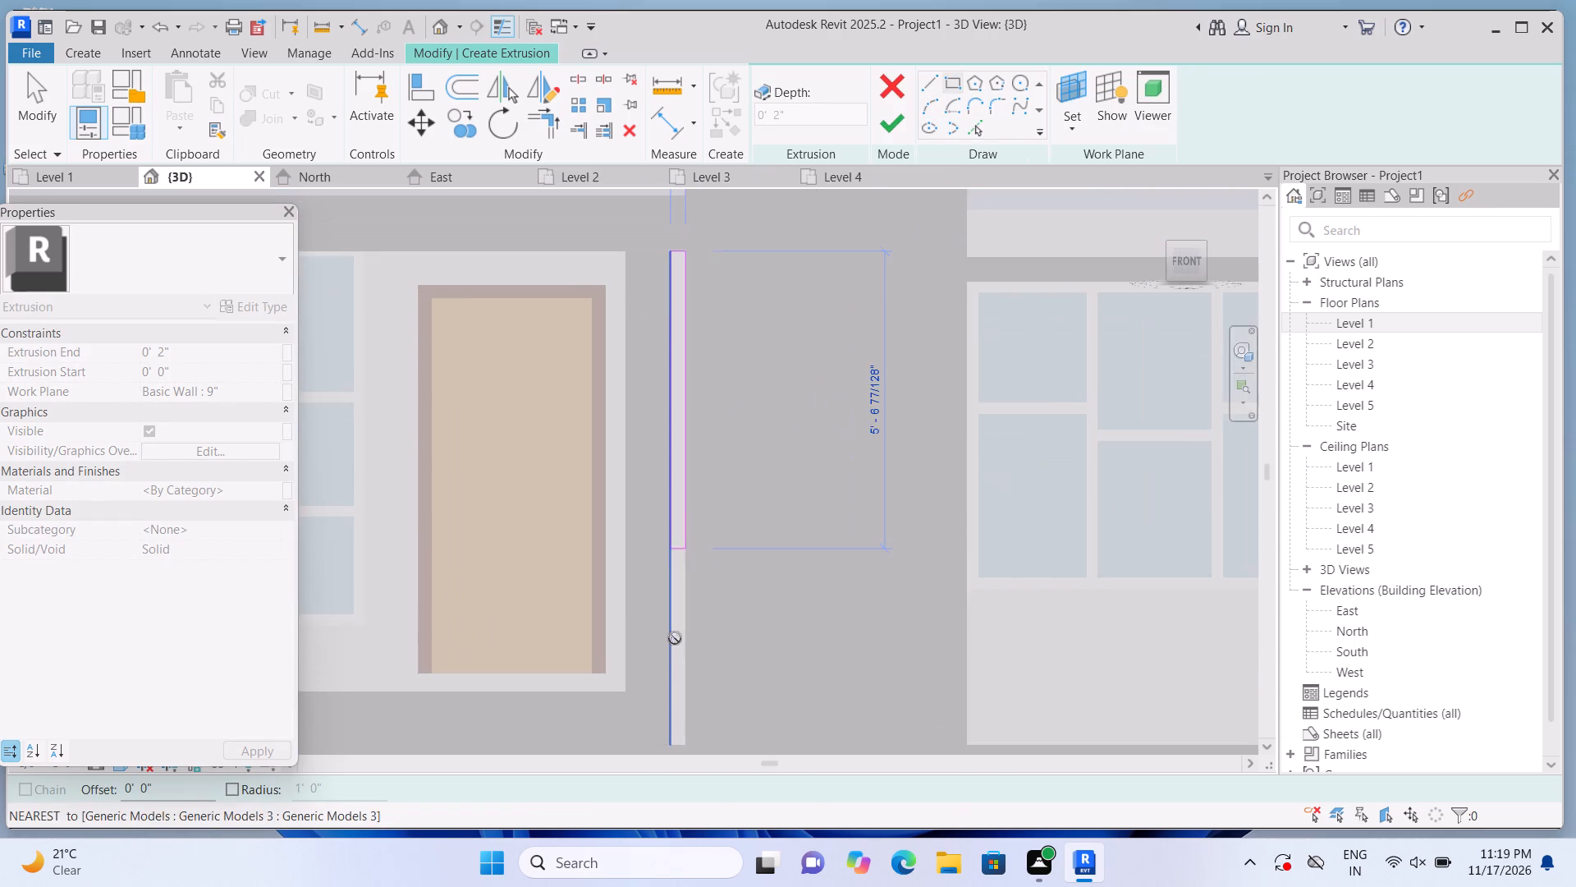
{"action": "scroll", "coordinate": [687, 701], "scroll_direction": "down", "scroll_amount": 2}
{"action": "scroll", "coordinate": [686, 724], "scroll_direction": "up", "scroll_amount": 2}
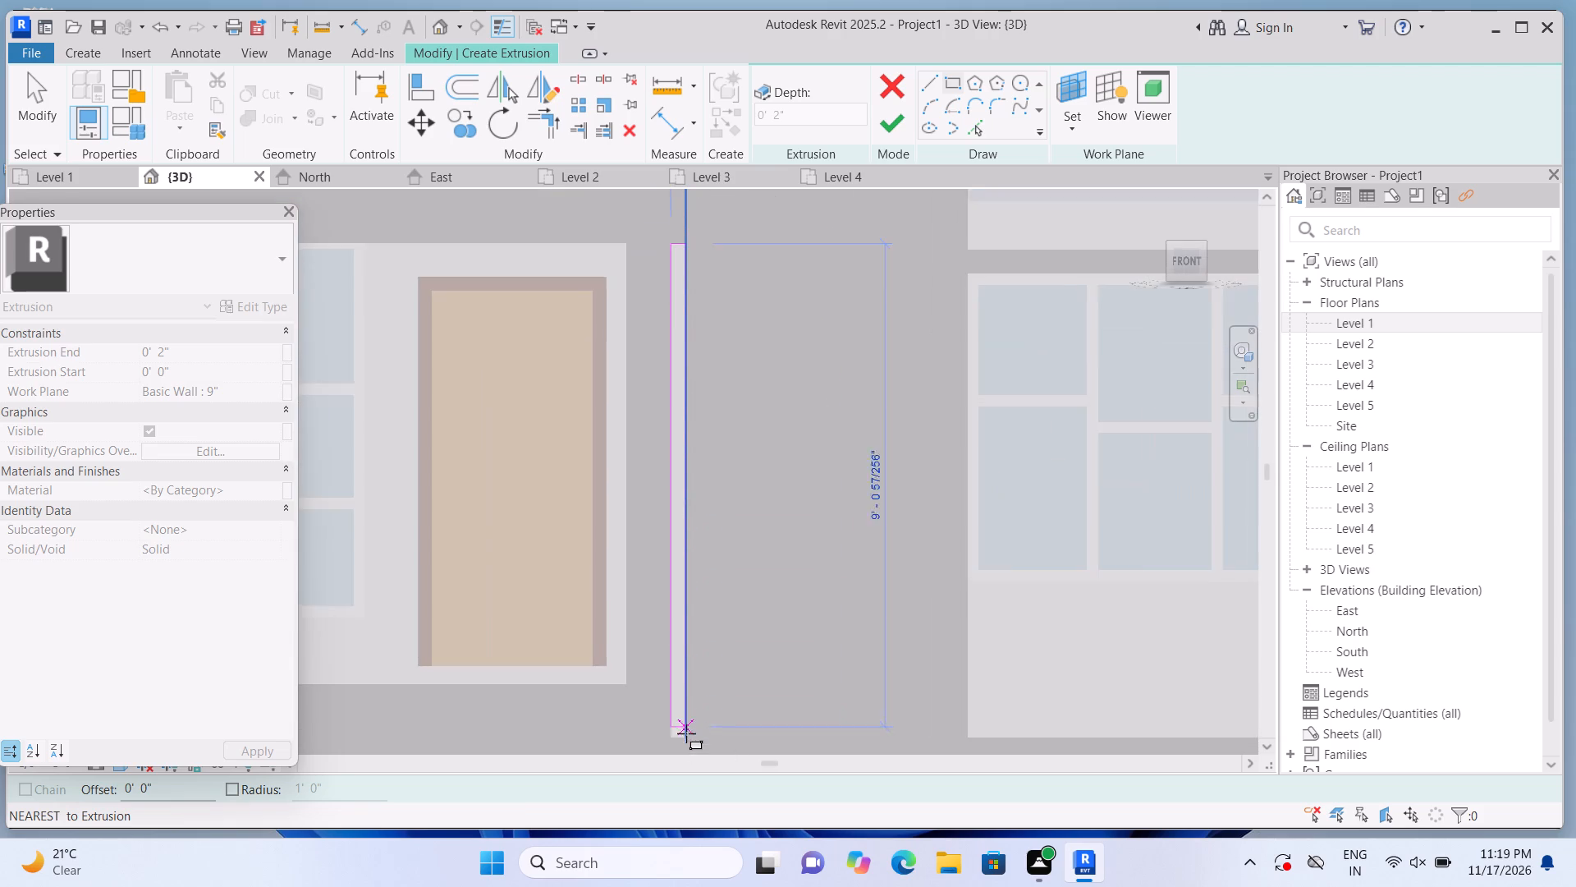
{"action": "scroll", "coordinate": [686, 733], "scroll_direction": "up", "scroll_amount": 2}
{"action": "left_click", "coordinate": [687, 739]}
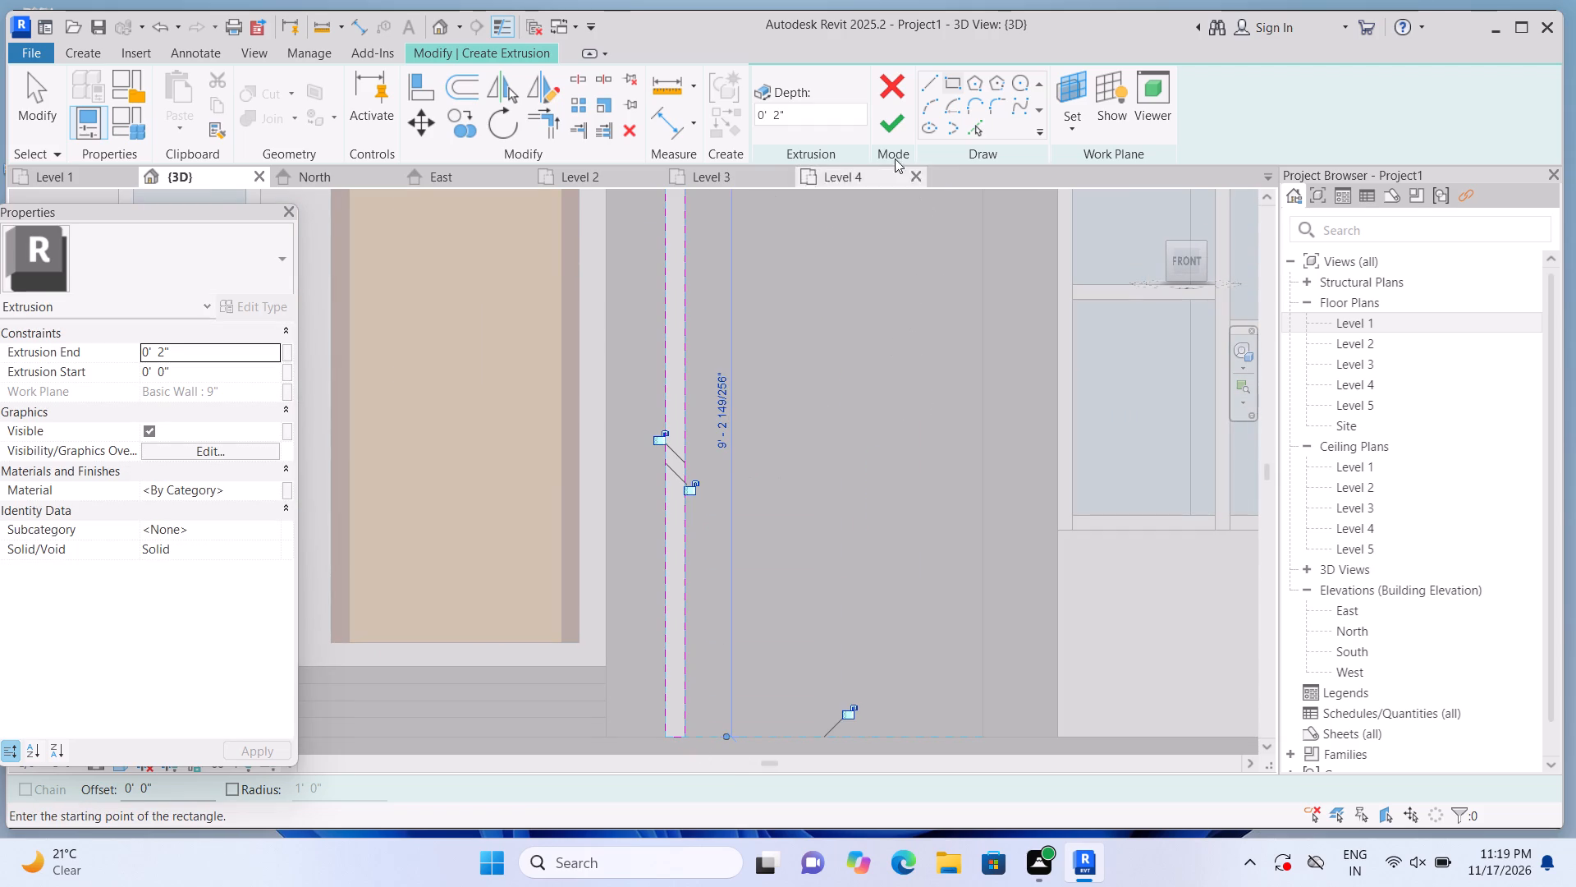
{"action": "left_click", "coordinate": [880, 123]}
Join the geometry of the narrow strip with the lower wall panel, and the lower panel with the panel above.
{"action": "scroll", "coordinate": [875, 466], "scroll_direction": "down", "scroll_amount": 6}
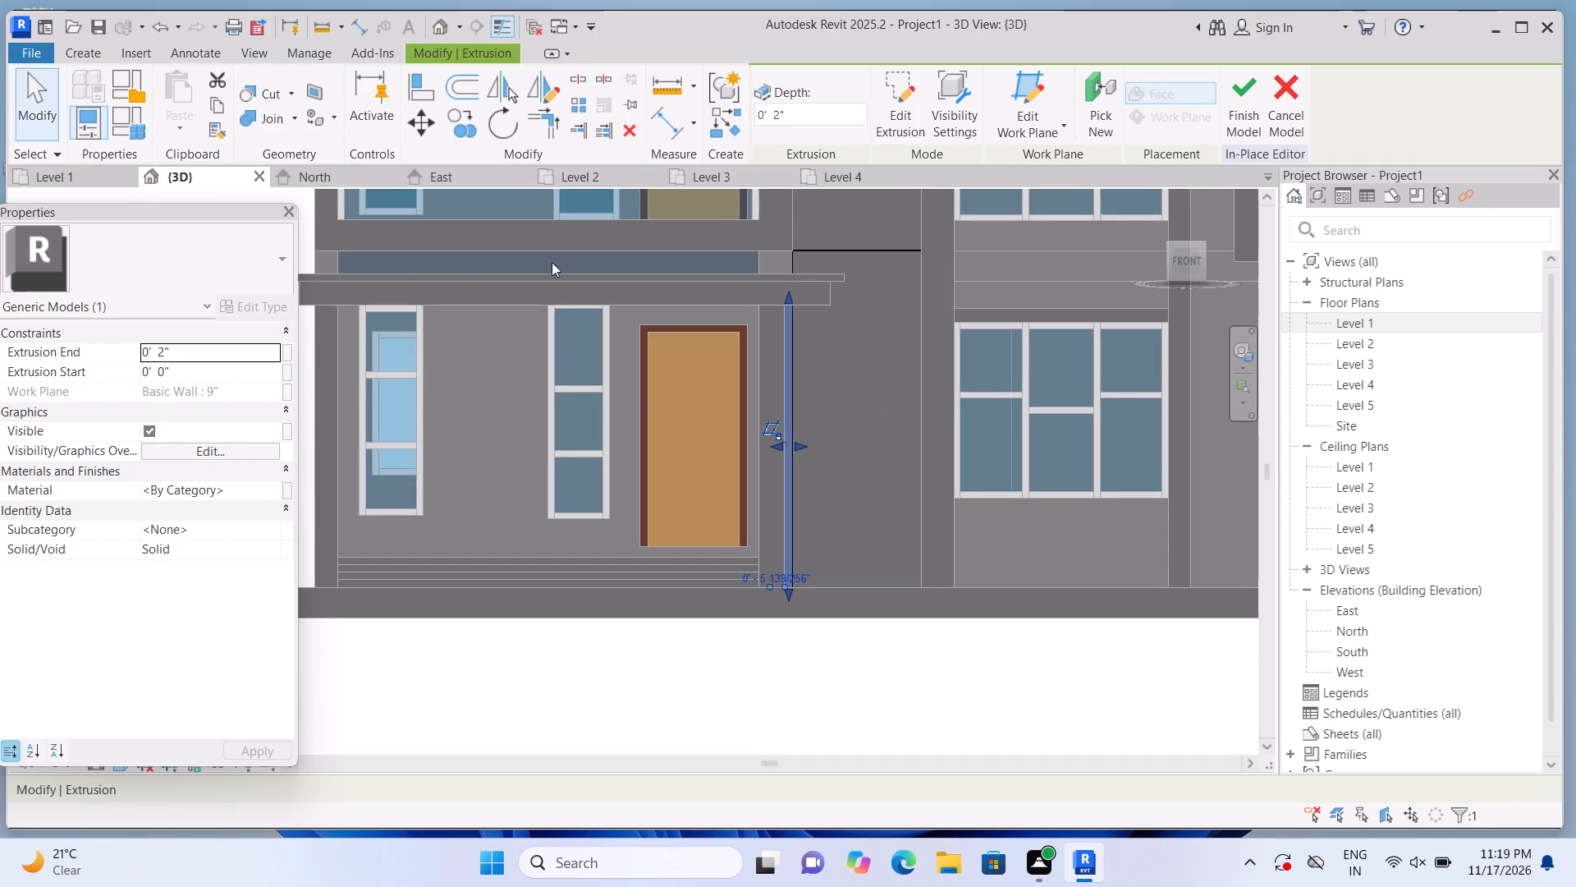
{"action": "left_click", "coordinate": [292, 116]}
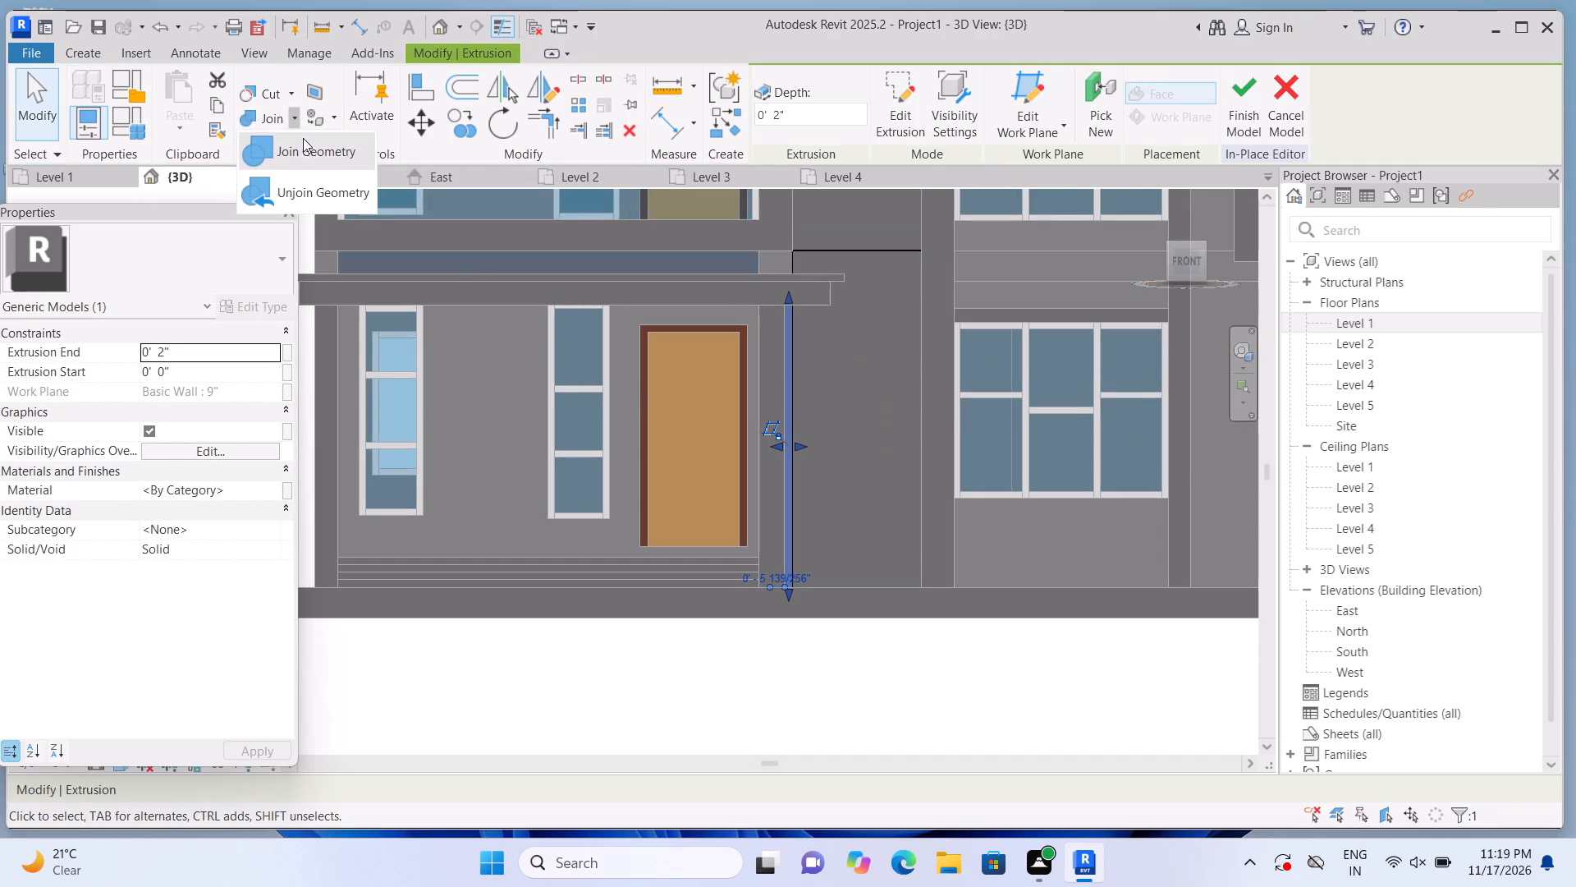
{"action": "left_click", "coordinate": [306, 149]}
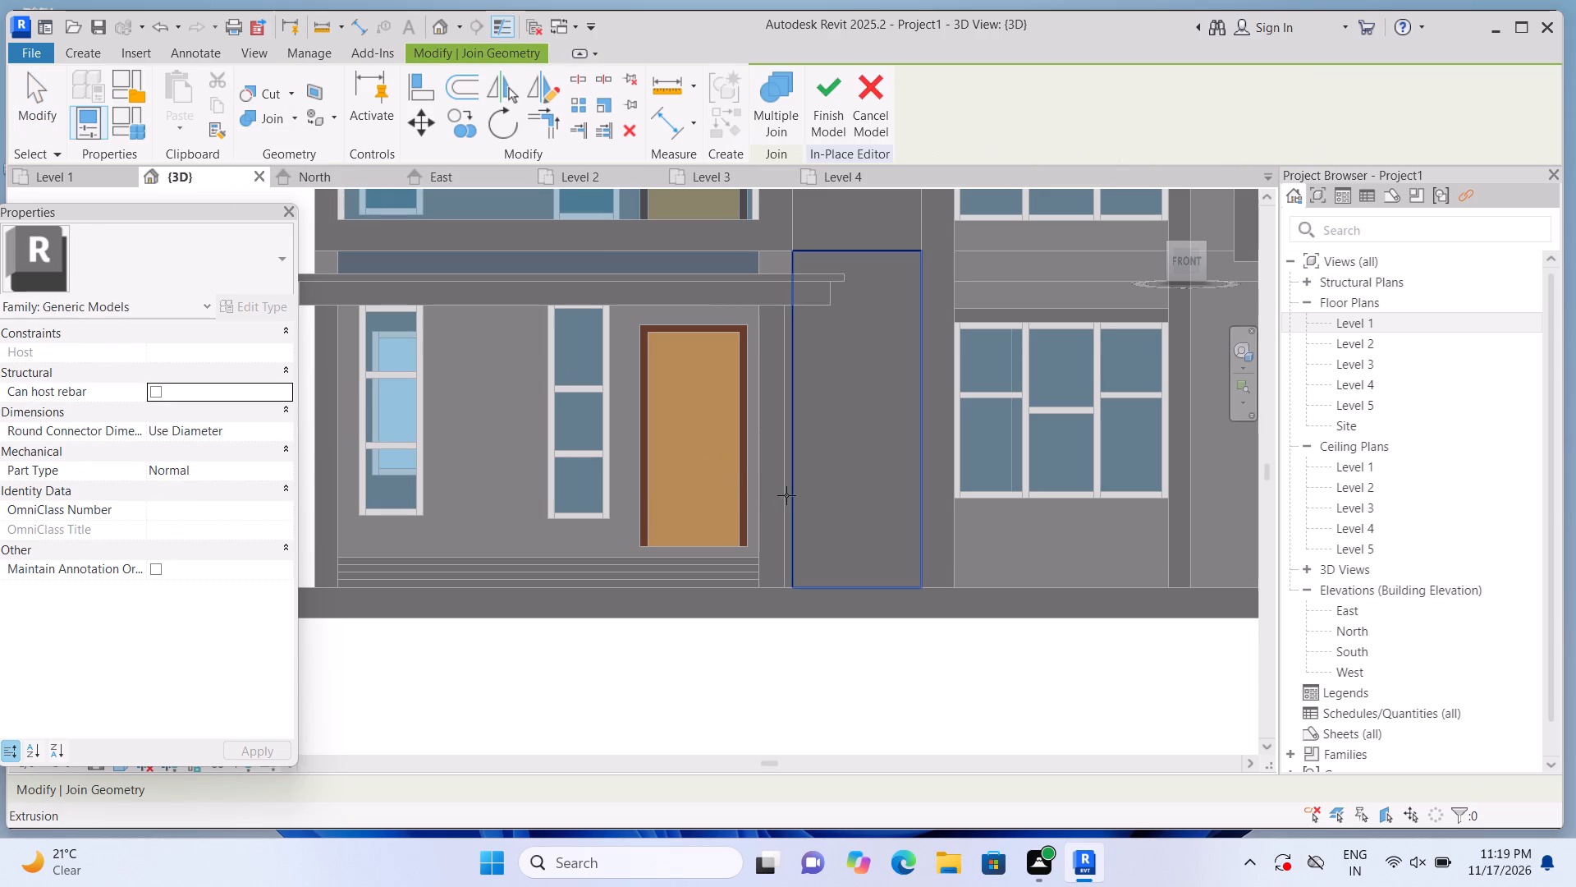
{"action": "left_click", "coordinate": [787, 495]}
{"action": "left_click", "coordinate": [782, 480]}
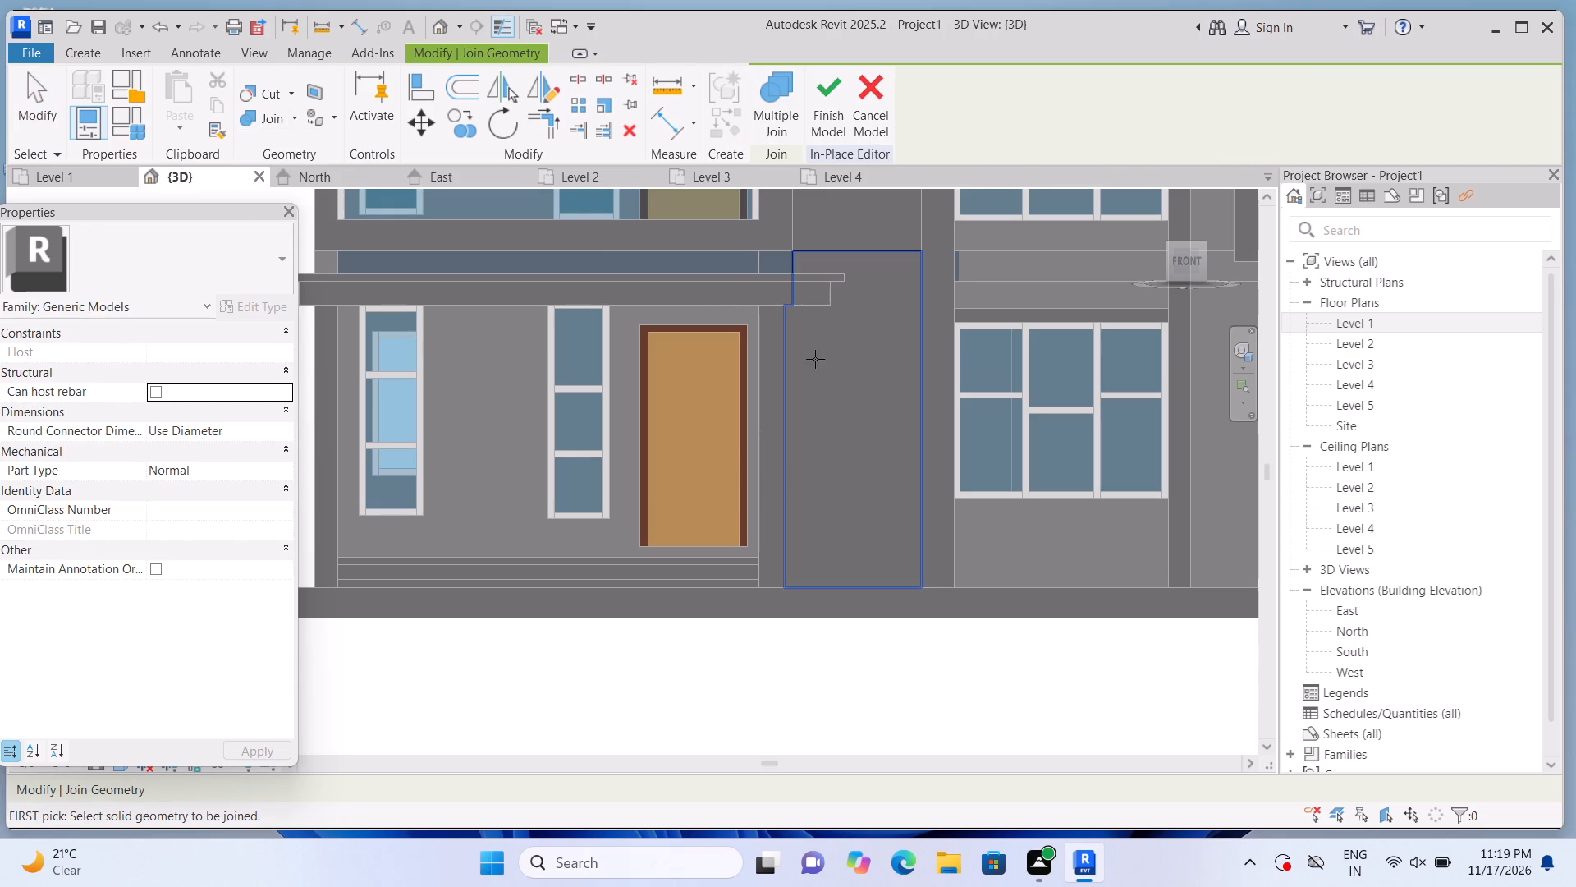
{"action": "scroll", "coordinate": [846, 382], "scroll_direction": "down", "scroll_amount": 1}
{"action": "left_click", "coordinate": [850, 369]}
{"action": "left_click", "coordinate": [857, 254]}
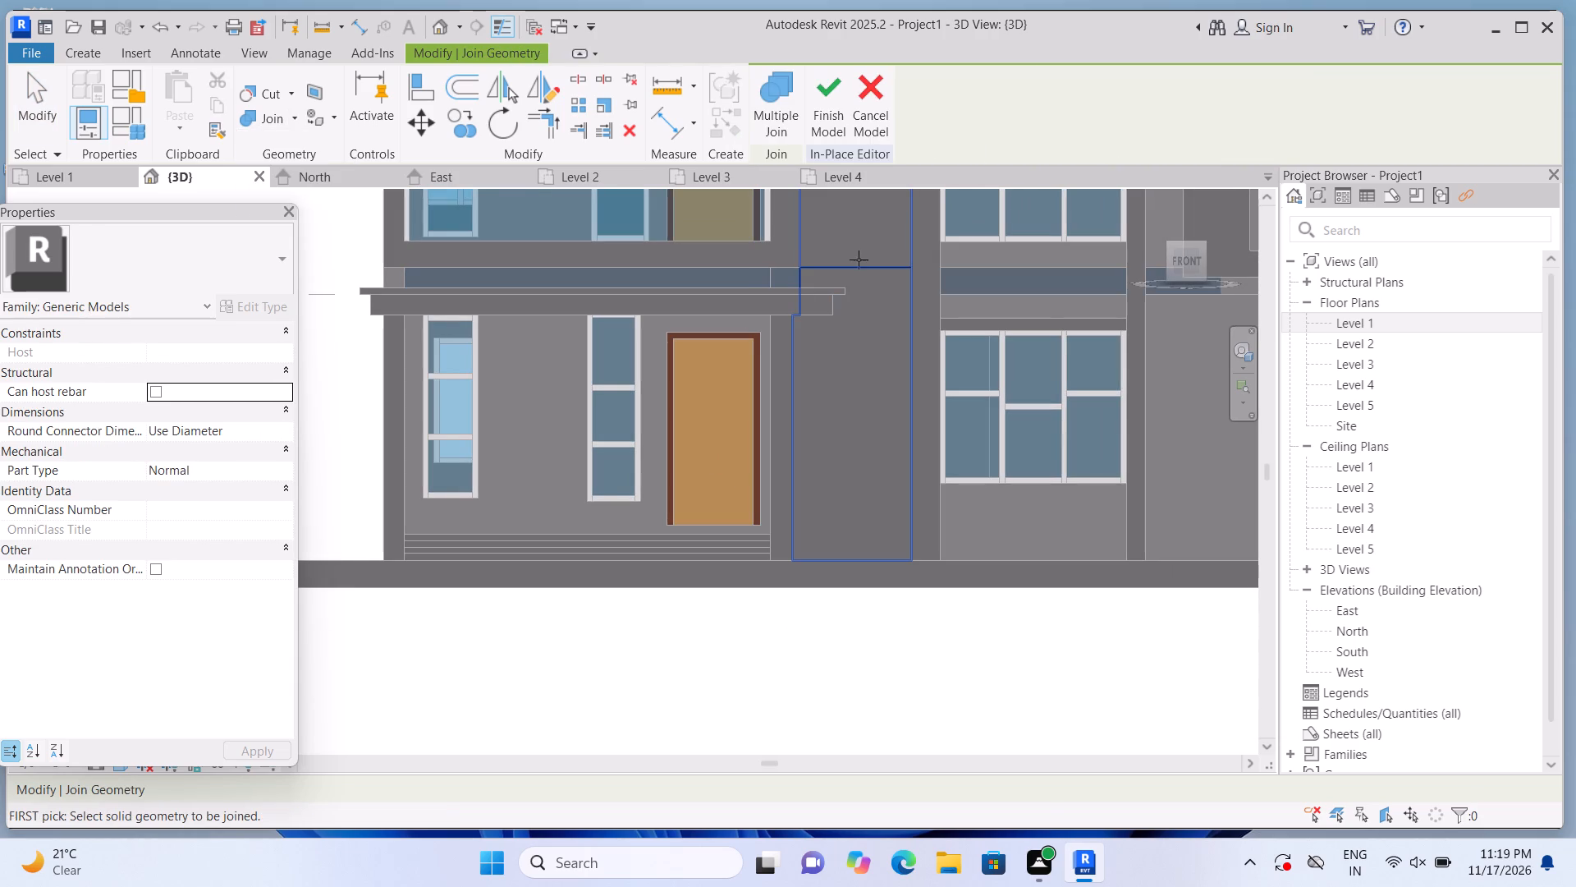
Extrude a rectangle about 1'-1 3/8" by 9" by 2" on the front 9" wall's plane, beside the lower panel just above the entrance canopy.
{"action": "scroll", "coordinate": [868, 319], "scroll_direction": "up", "scroll_amount": 1}
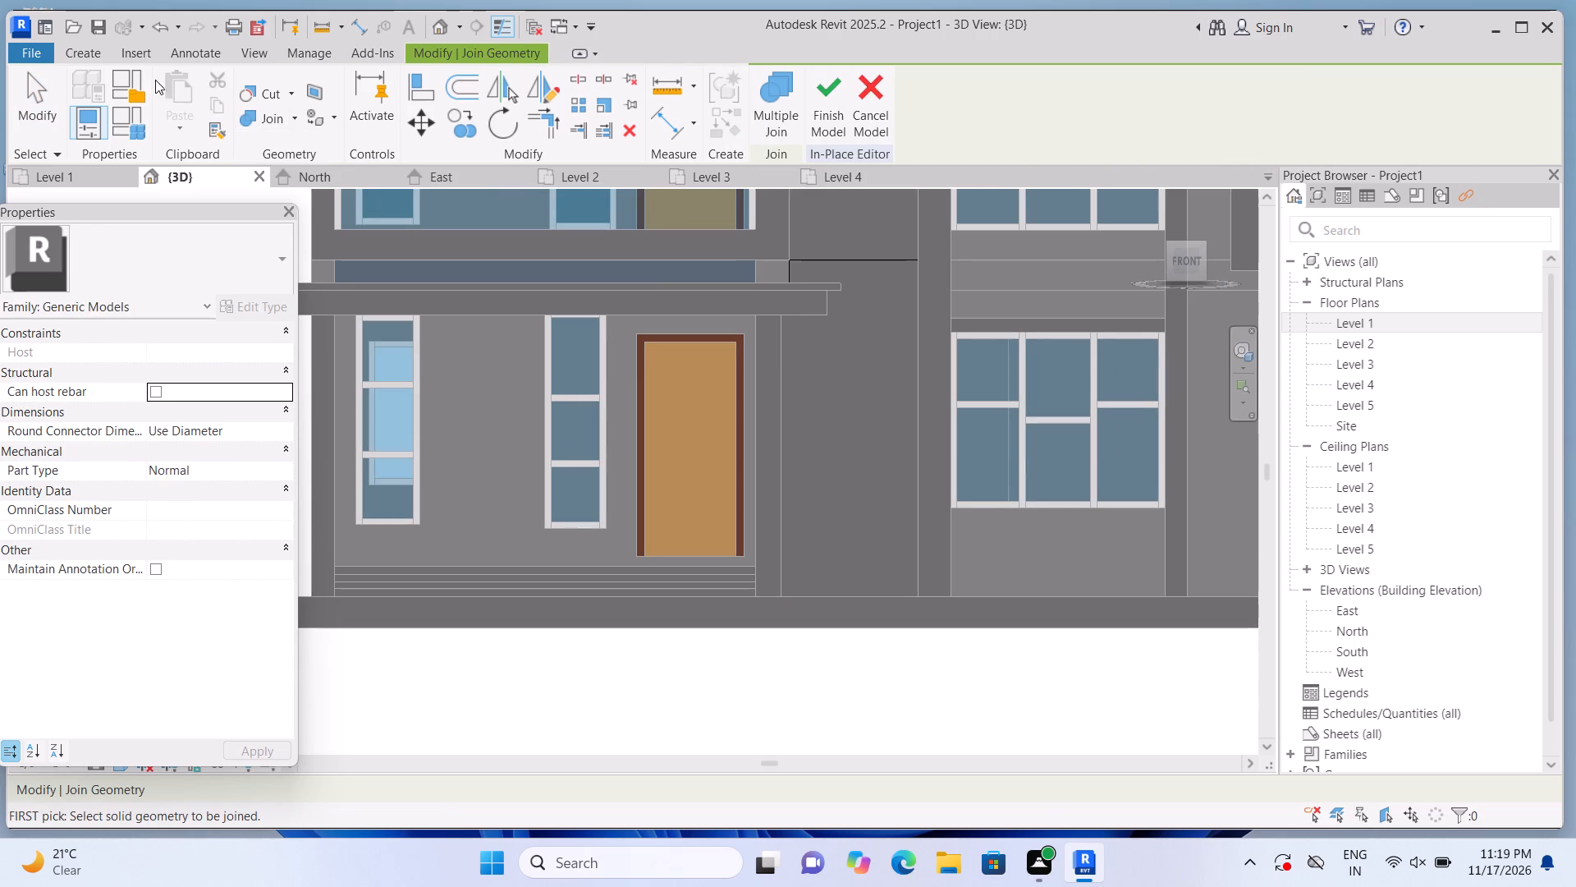
{"action": "left_click", "coordinate": [100, 55]}
{"action": "left_click", "coordinate": [195, 77]}
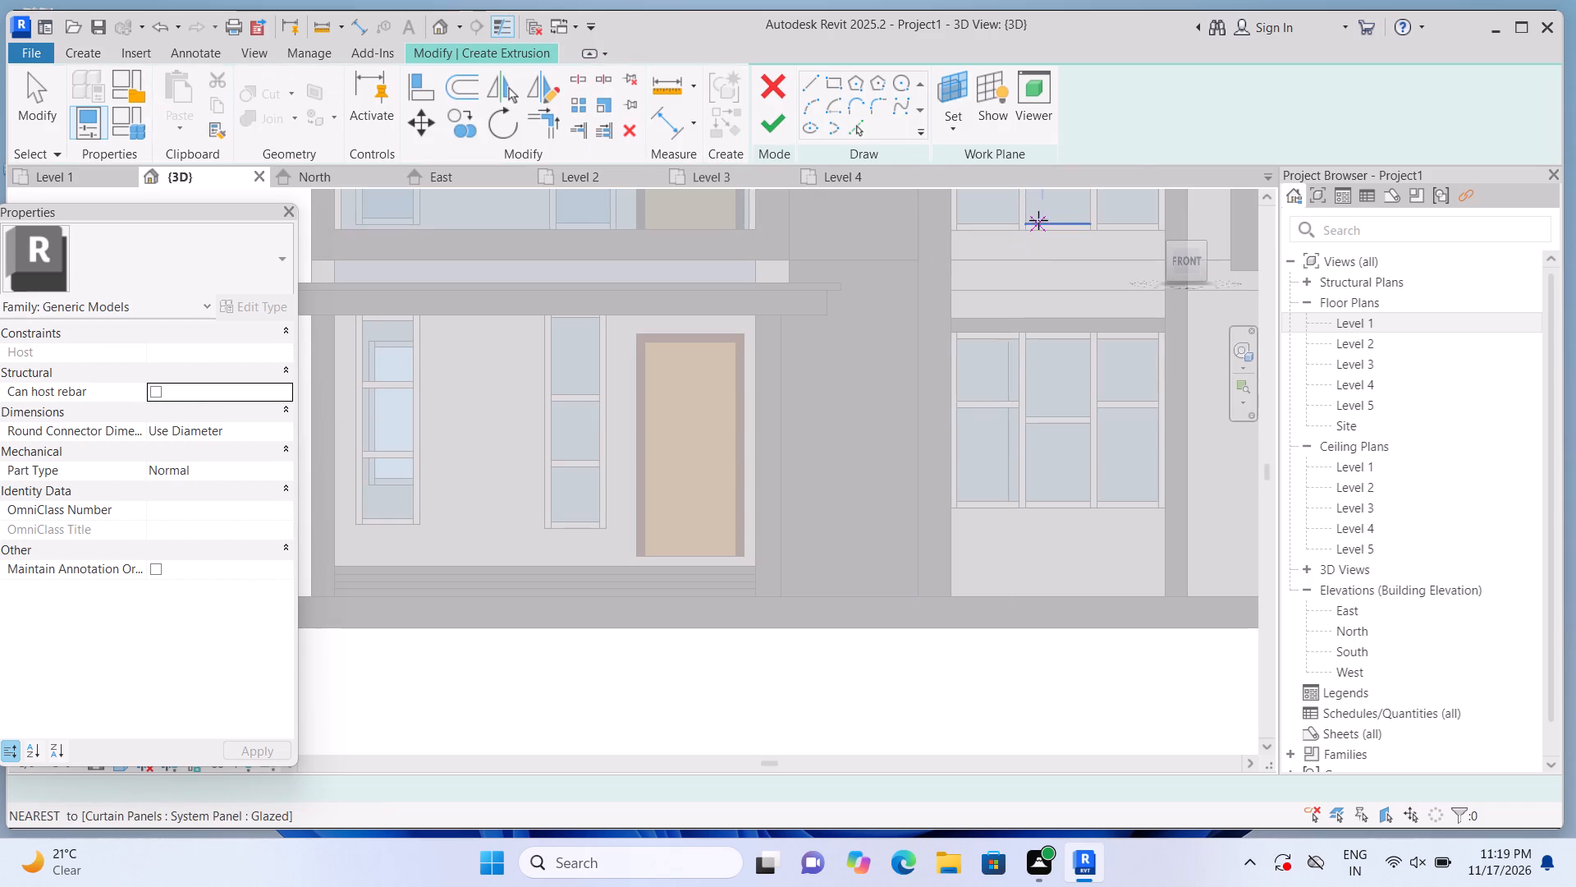
{"action": "left_click", "coordinate": [1066, 134]}
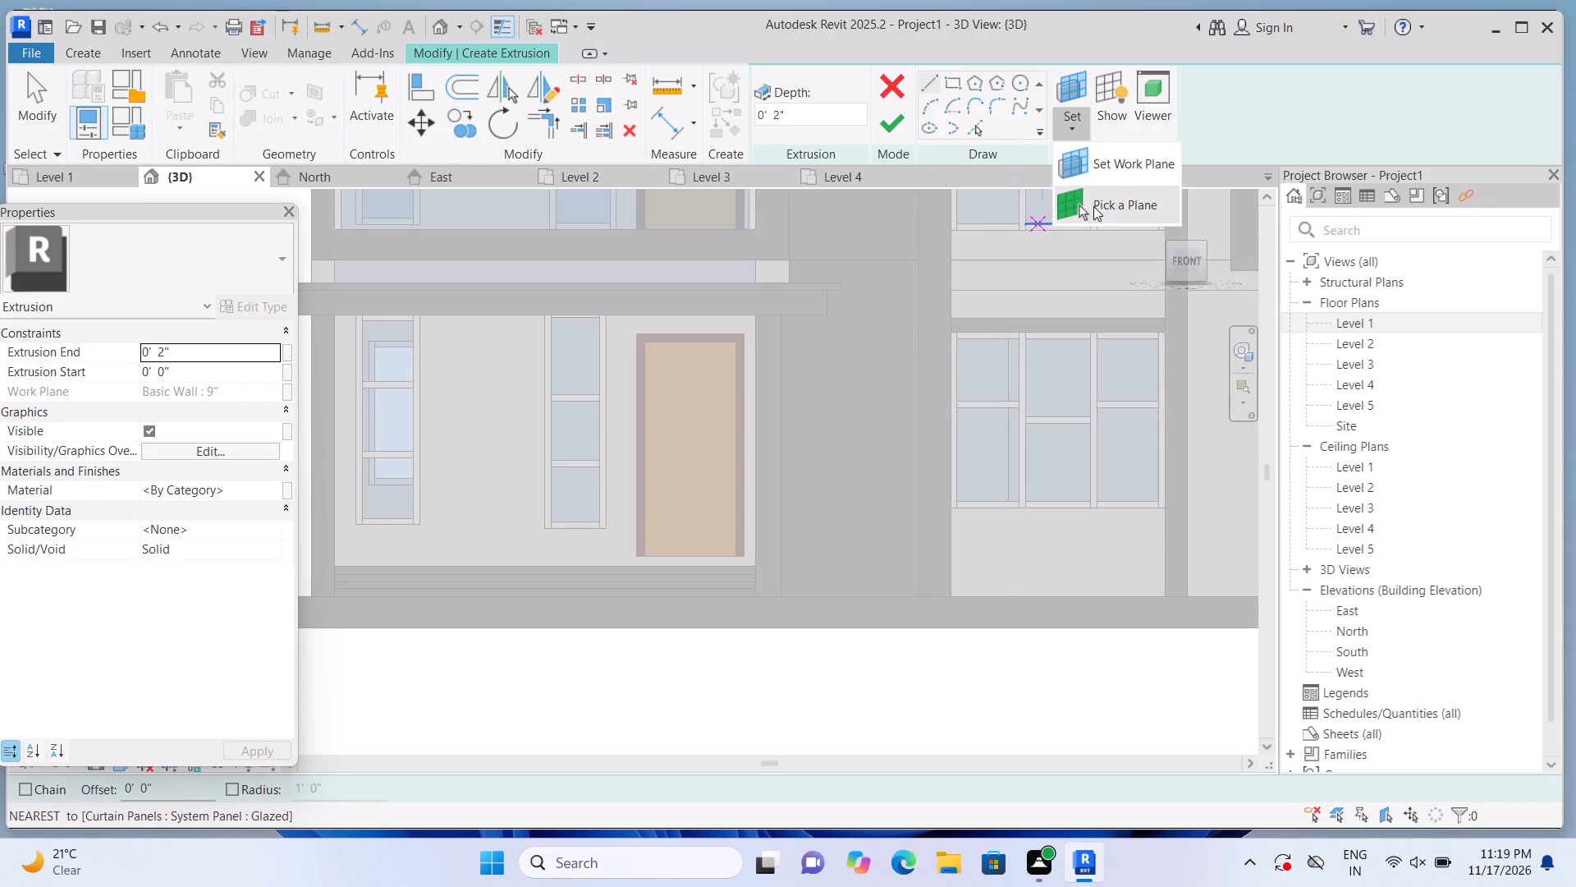
{"action": "left_click", "coordinate": [1093, 206]}
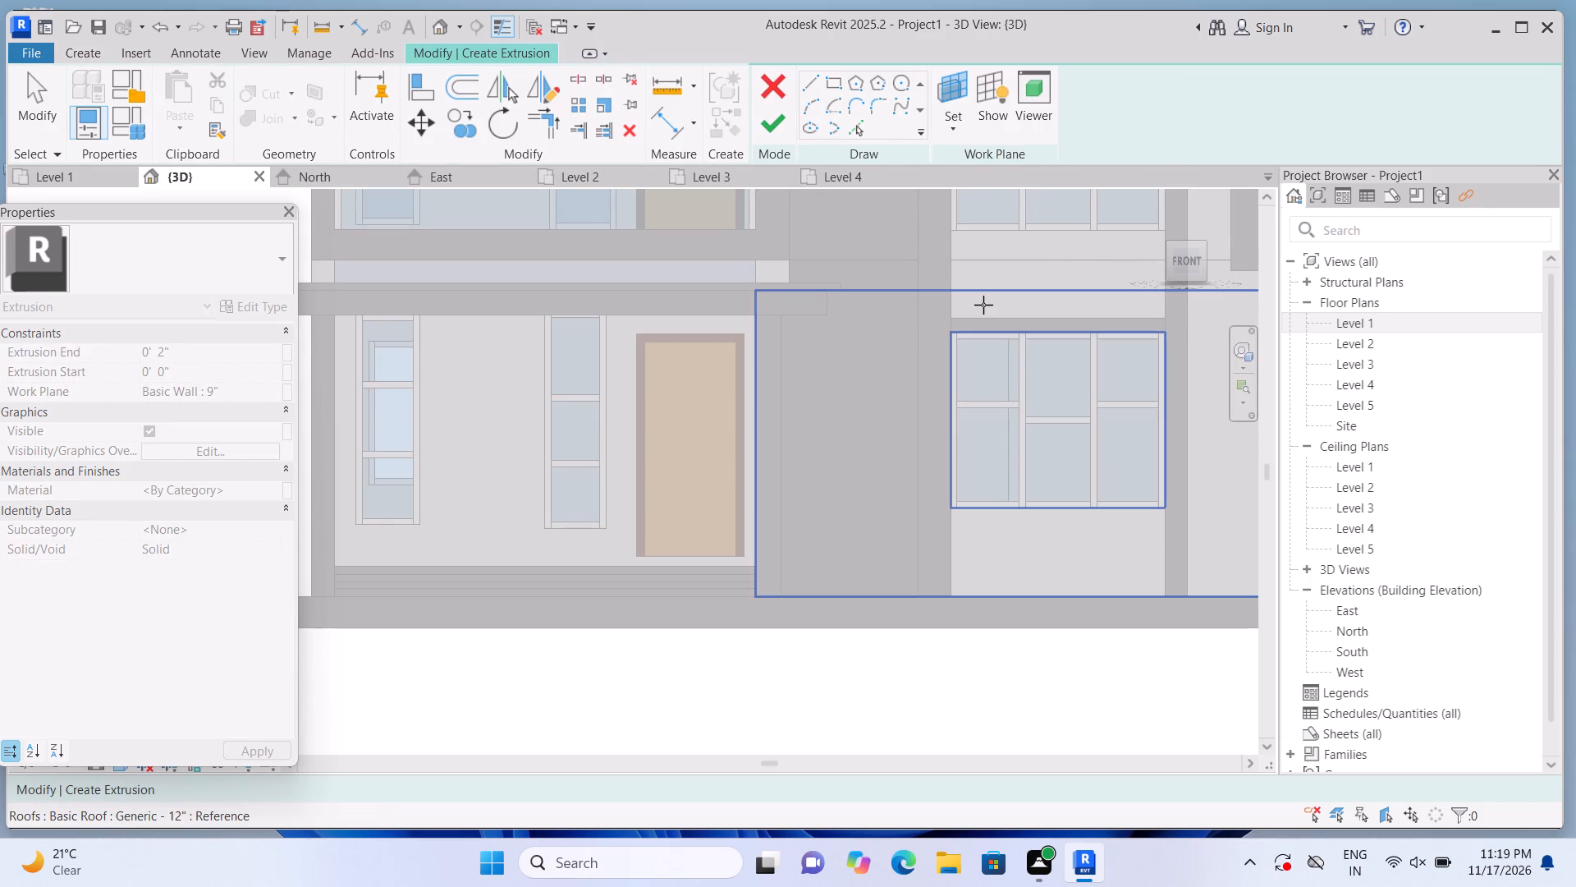
{"action": "left_click", "coordinate": [985, 305]}
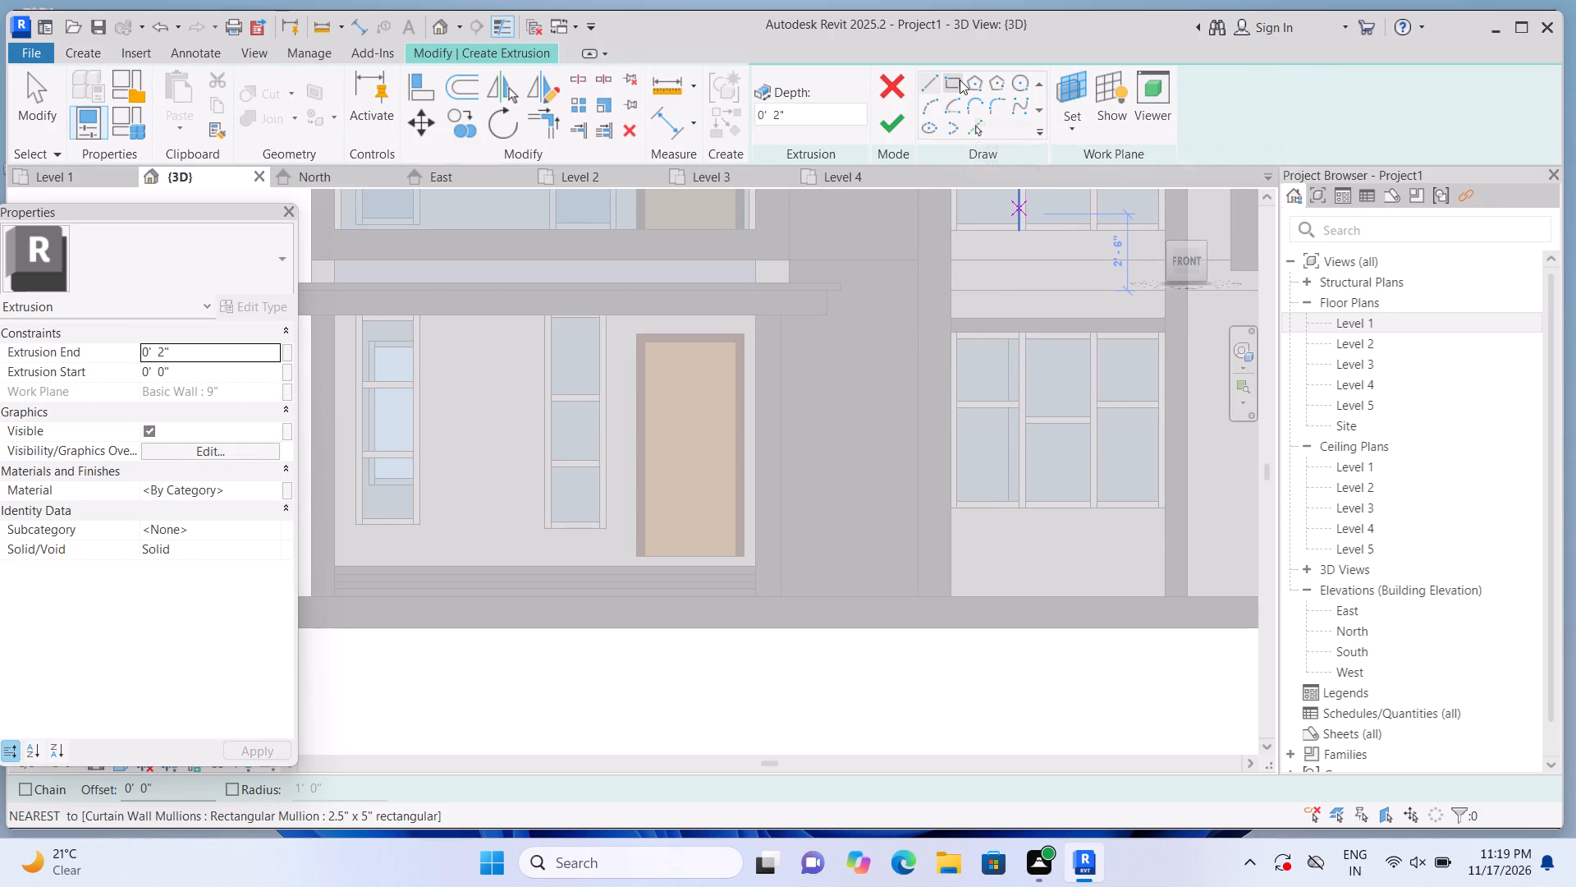
{"action": "left_click", "coordinate": [958, 80]}
{"action": "scroll", "coordinate": [818, 212], "scroll_direction": "up", "scroll_amount": 2}
{"action": "scroll", "coordinate": [772, 290], "scroll_direction": "up", "scroll_amount": 4}
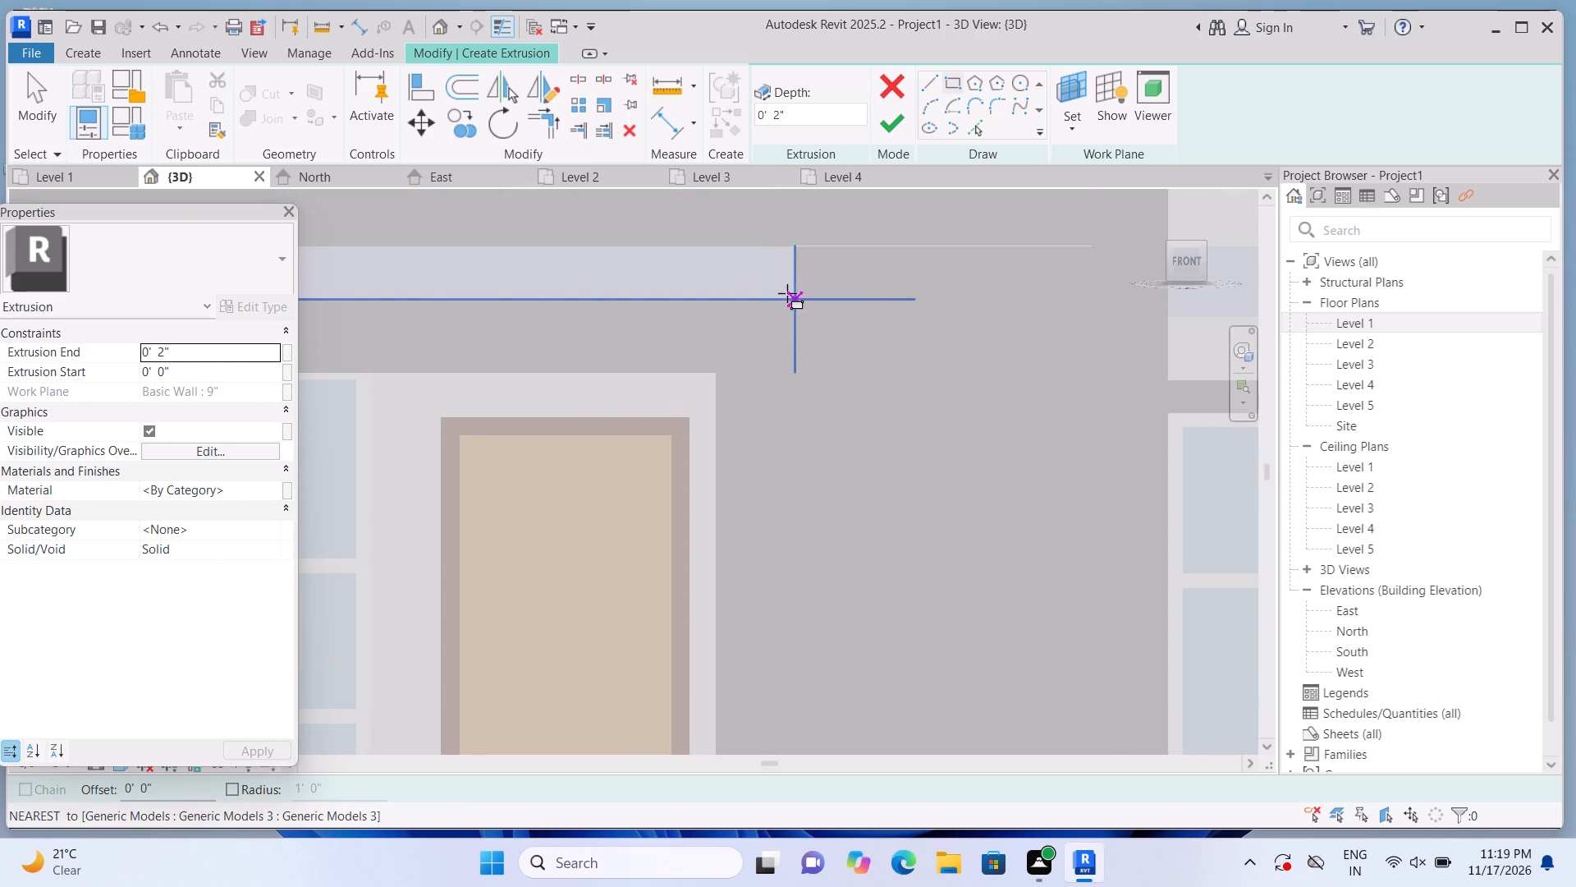
{"action": "left_click", "coordinate": [792, 293]}
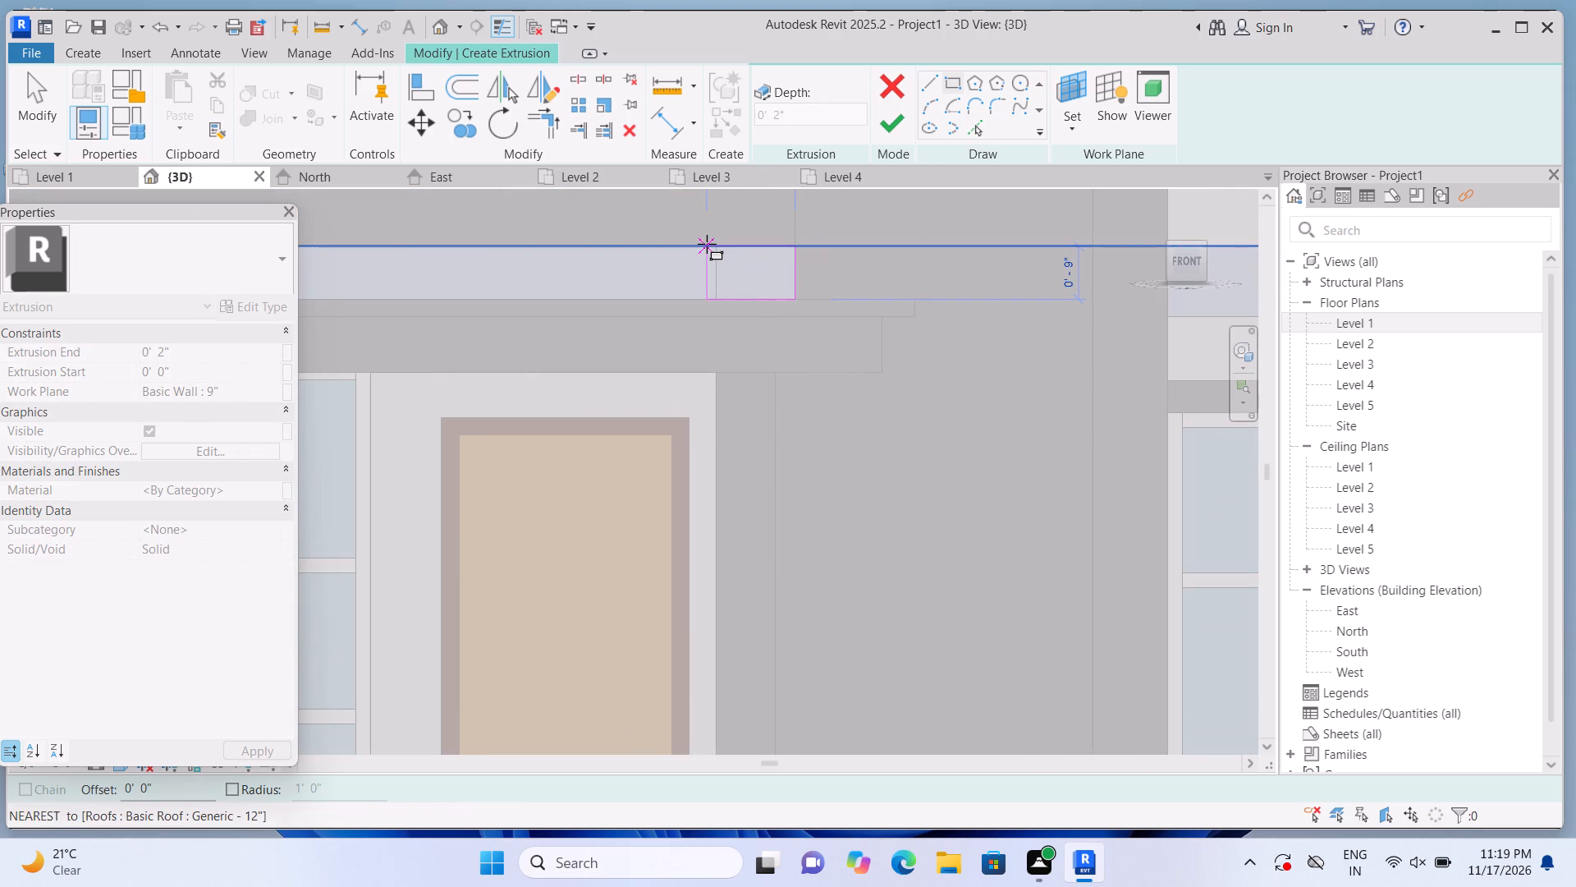
{"action": "left_click", "coordinate": [718, 243]}
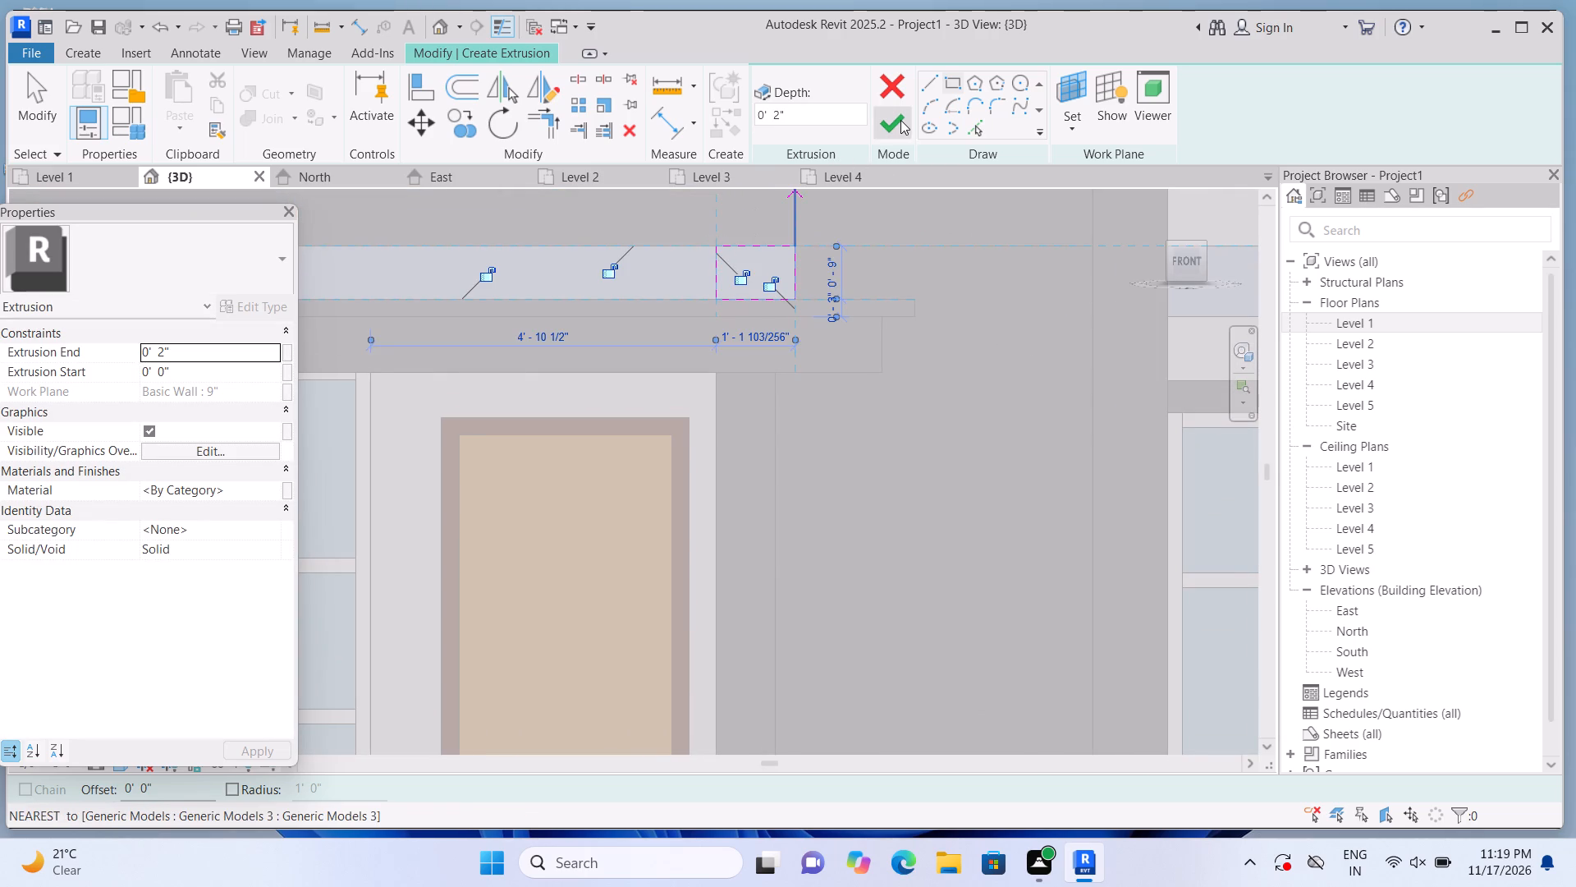
{"action": "left_click", "coordinate": [900, 120]}
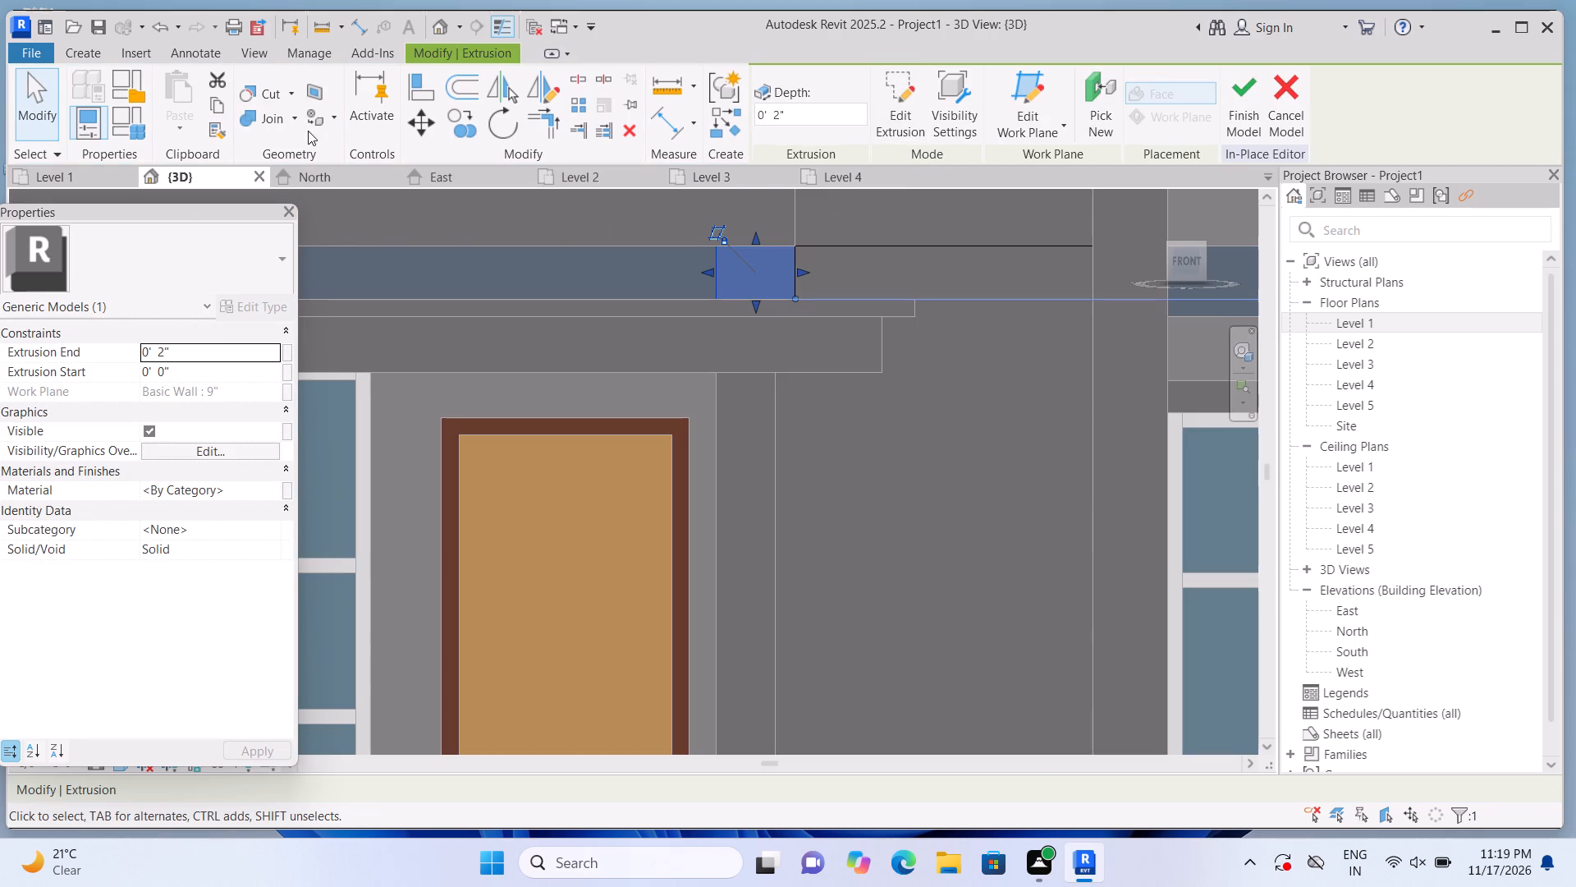
Join the geometry of the small rectangle above the canopy with the adjacent lower wall panel.
{"action": "left_click", "coordinate": [299, 117]}
{"action": "left_click", "coordinate": [299, 140]}
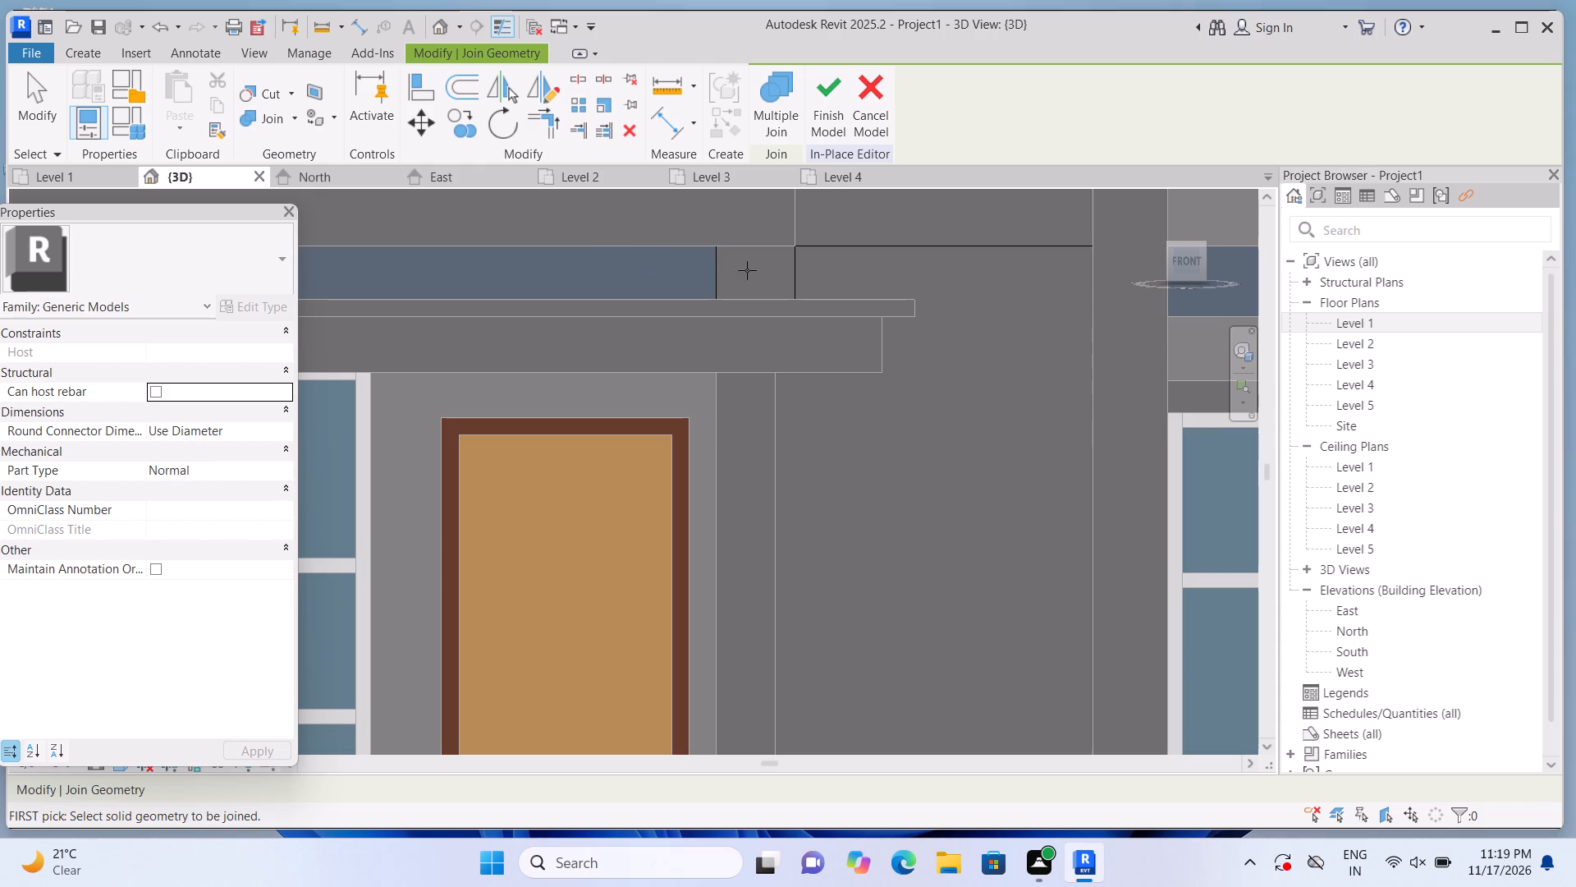
{"action": "left_click", "coordinate": [765, 272]}
{"action": "left_click", "coordinate": [852, 277]}
{"action": "left_click", "coordinate": [804, 416]}
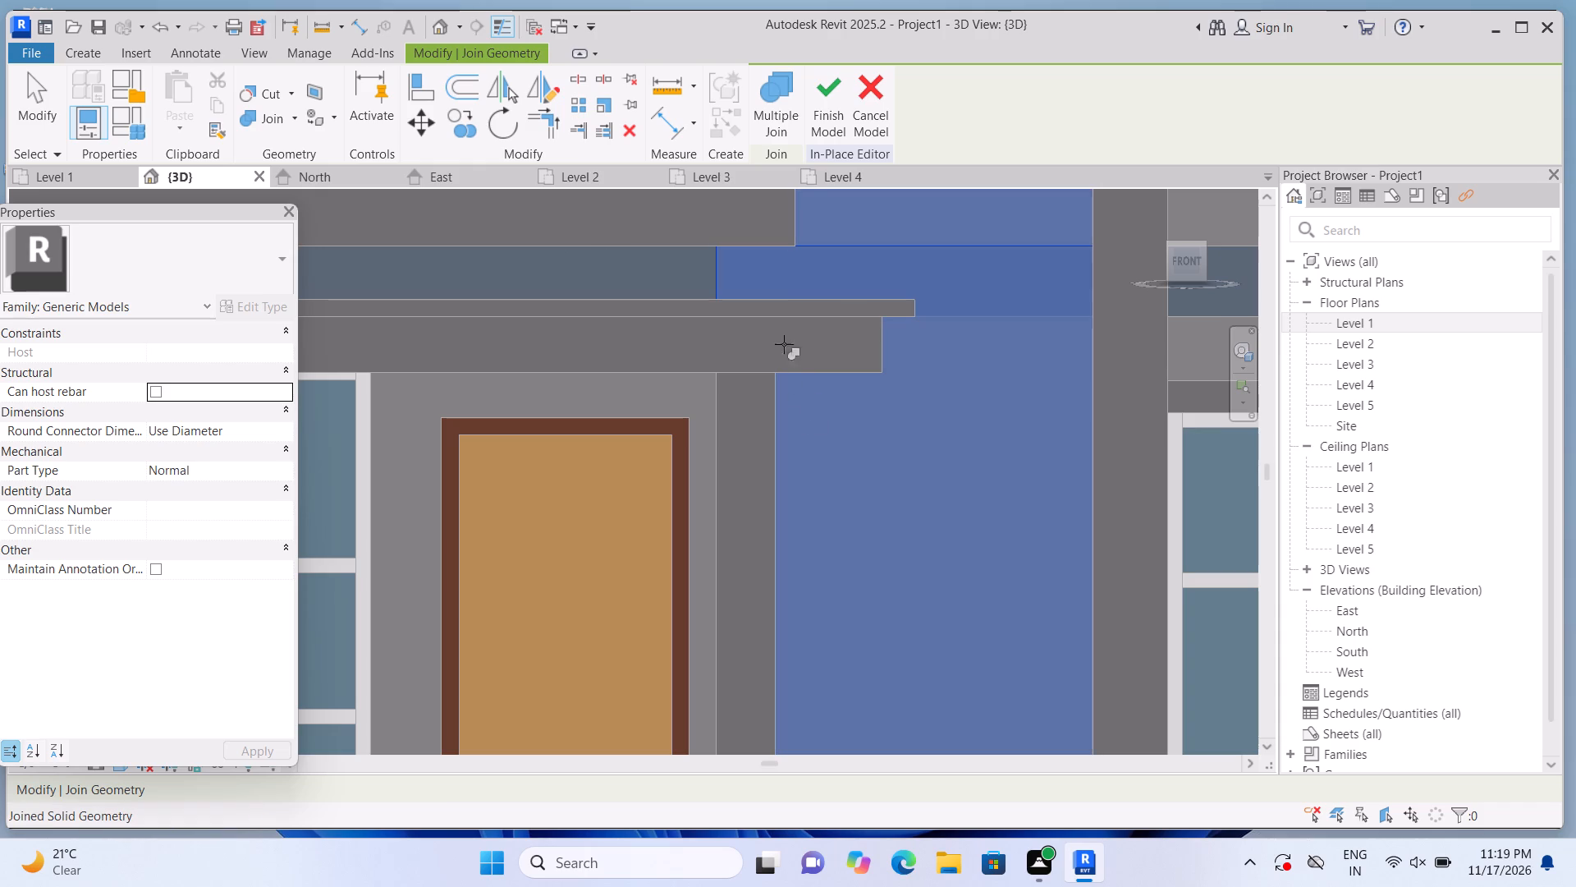
{"action": "left_click", "coordinate": [767, 269]}
{"action": "scroll", "coordinate": [791, 393], "scroll_direction": "down", "scroll_amount": 6}
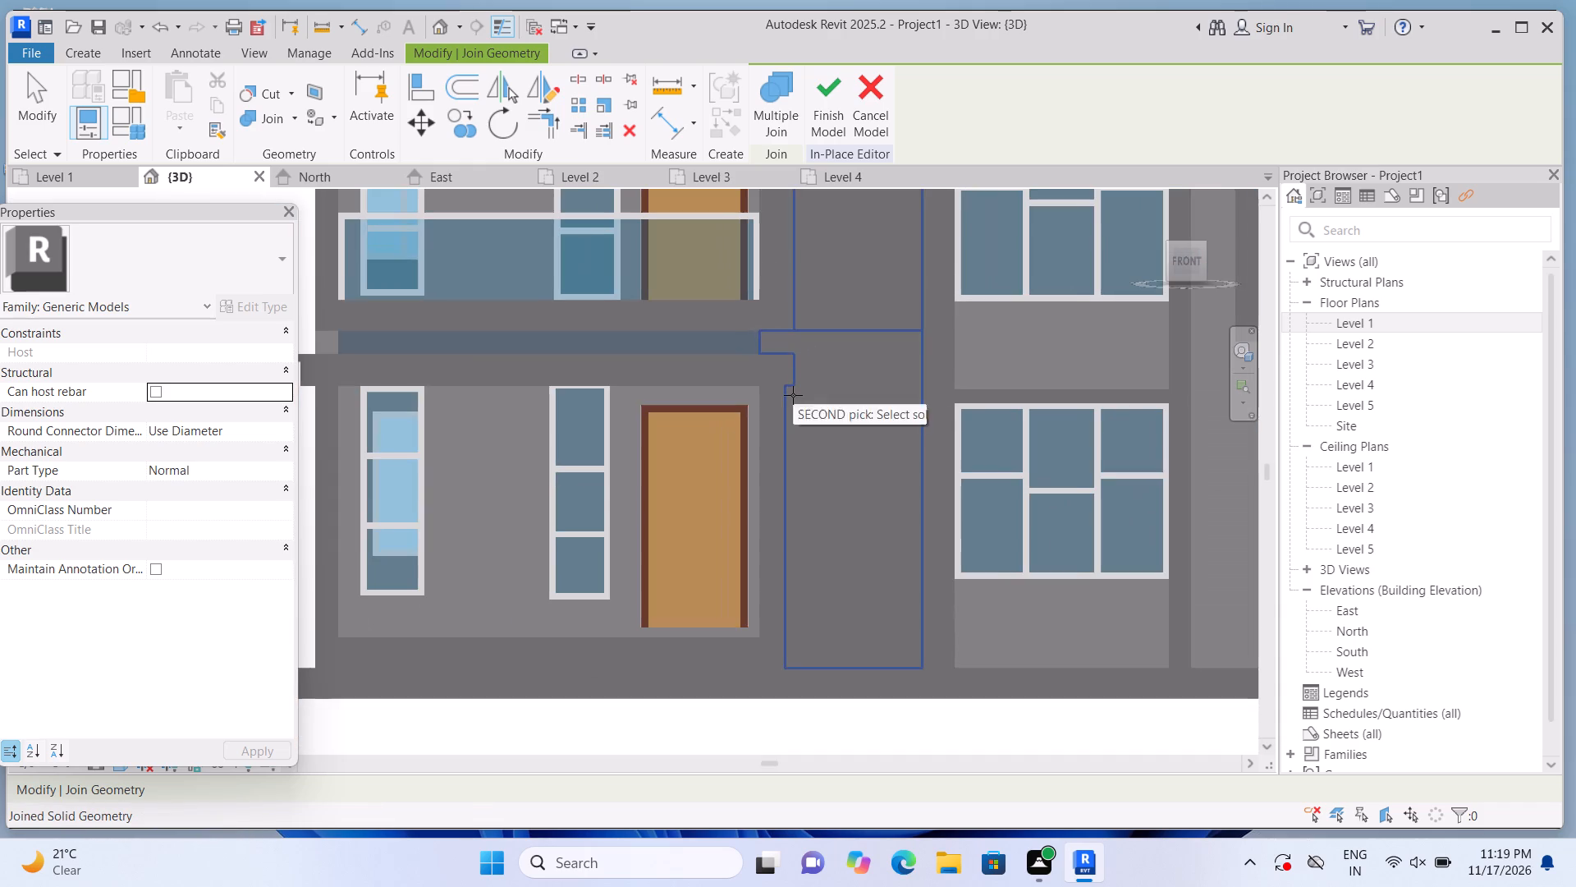
{"action": "key", "text": "Escape"}
Extrude a 9" tall, 2" deep horizontal band above the entrance canopy on the Generic - 12" roof's plane, from the facade's outer edge to the joined wall panel.
{"action": "scroll", "coordinate": [795, 393], "scroll_direction": "down", "scroll_amount": 2}
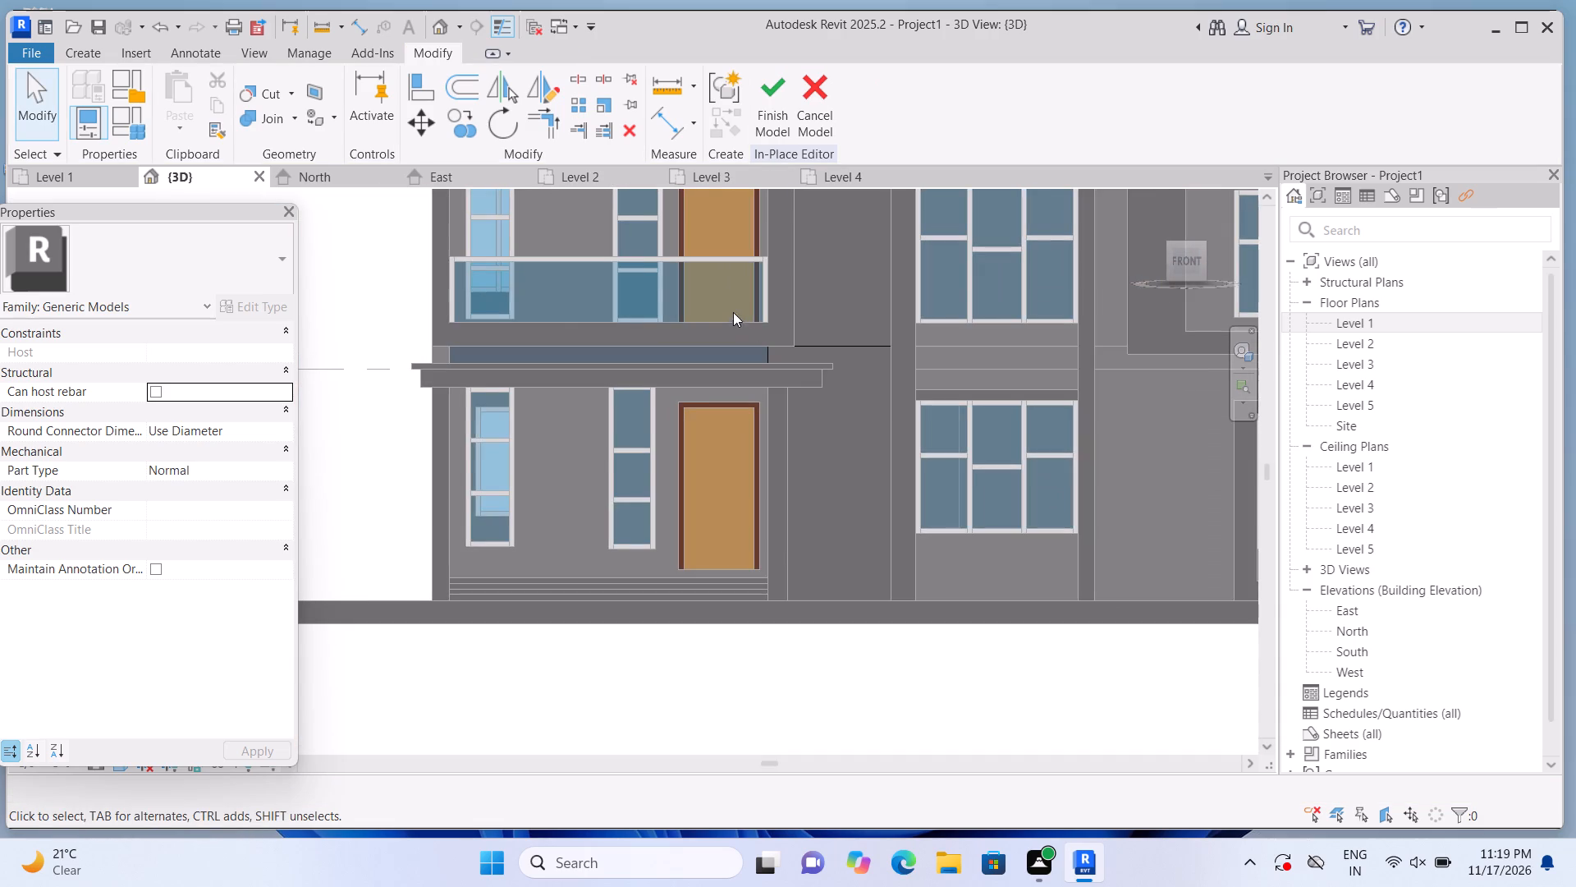
{"action": "scroll", "coordinate": [543, 306], "scroll_direction": "up", "scroll_amount": 3}
{"action": "left_click", "coordinate": [82, 54]}
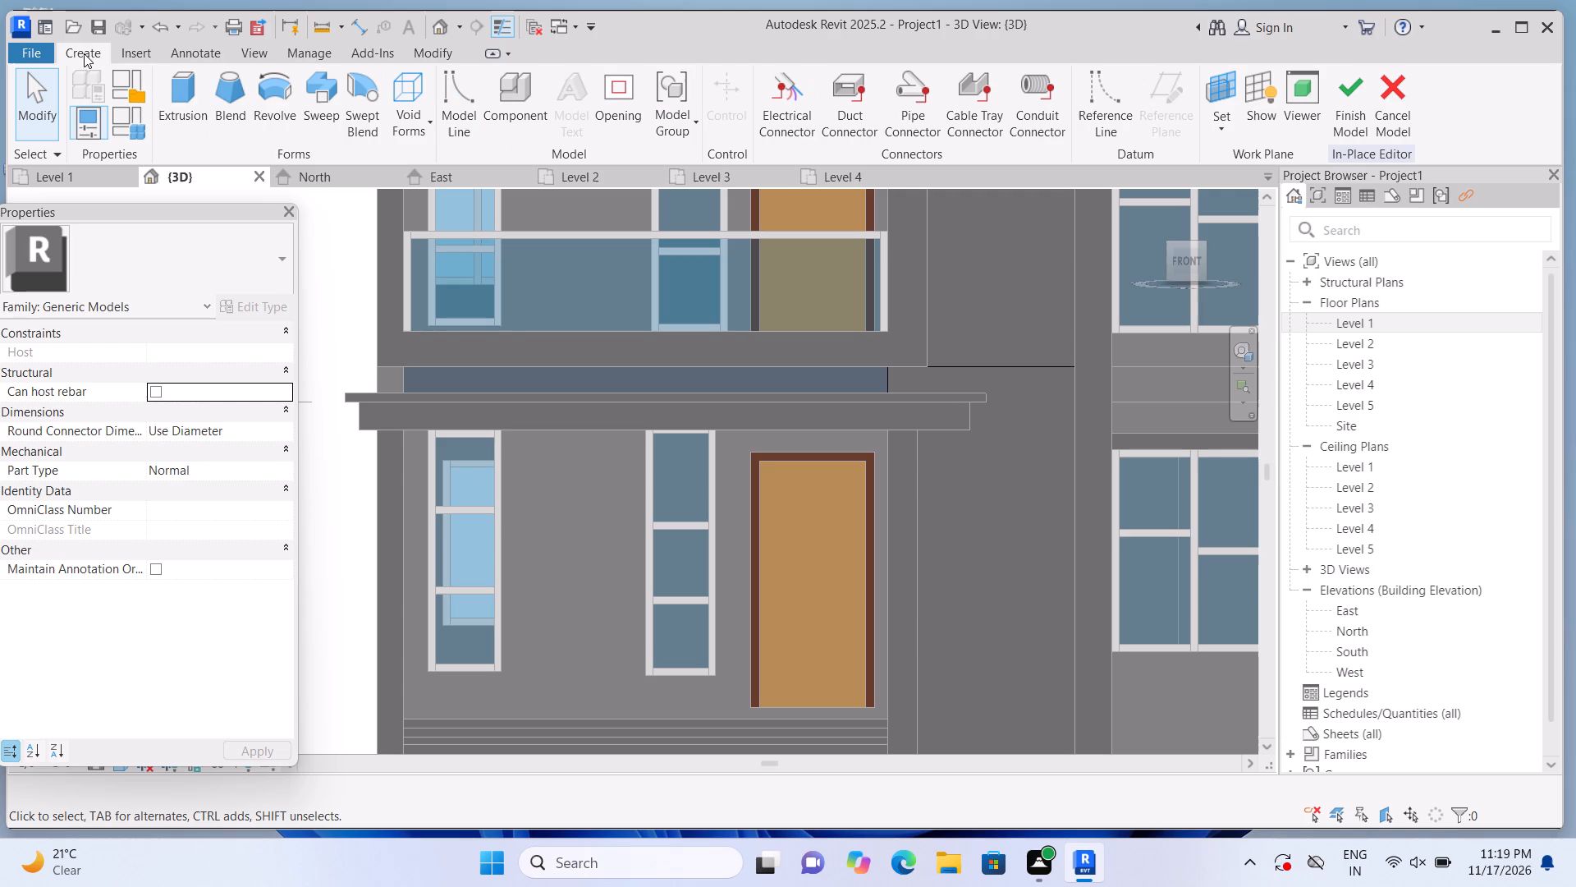
{"action": "left_click", "coordinate": [190, 83]}
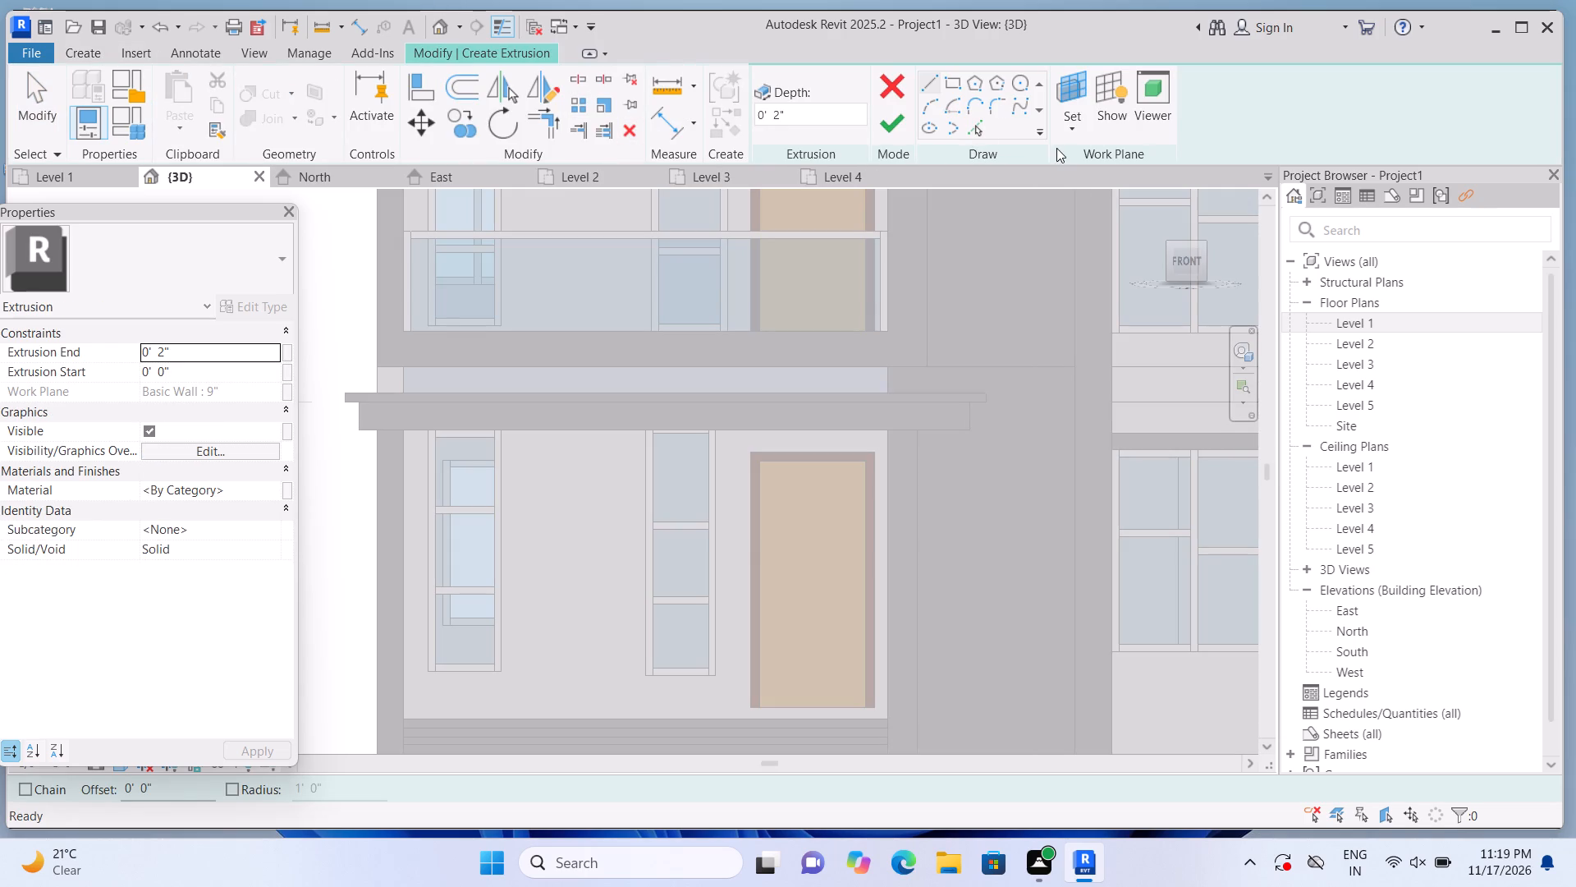
{"action": "left_click", "coordinate": [1065, 131]}
{"action": "left_click", "coordinate": [1081, 194]}
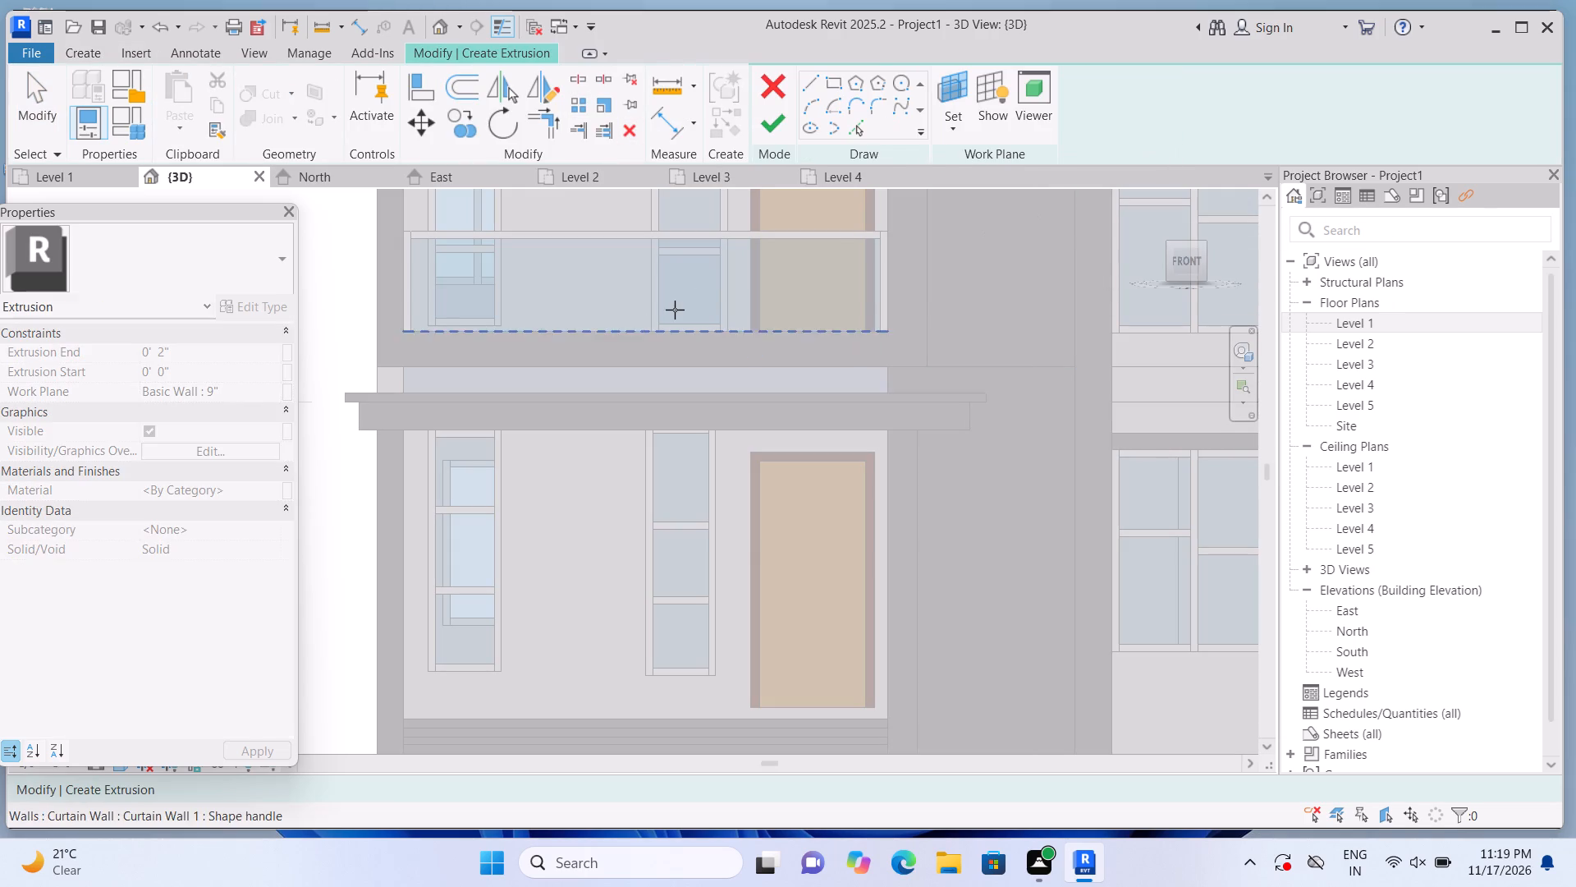
{"action": "left_click", "coordinate": [597, 380]}
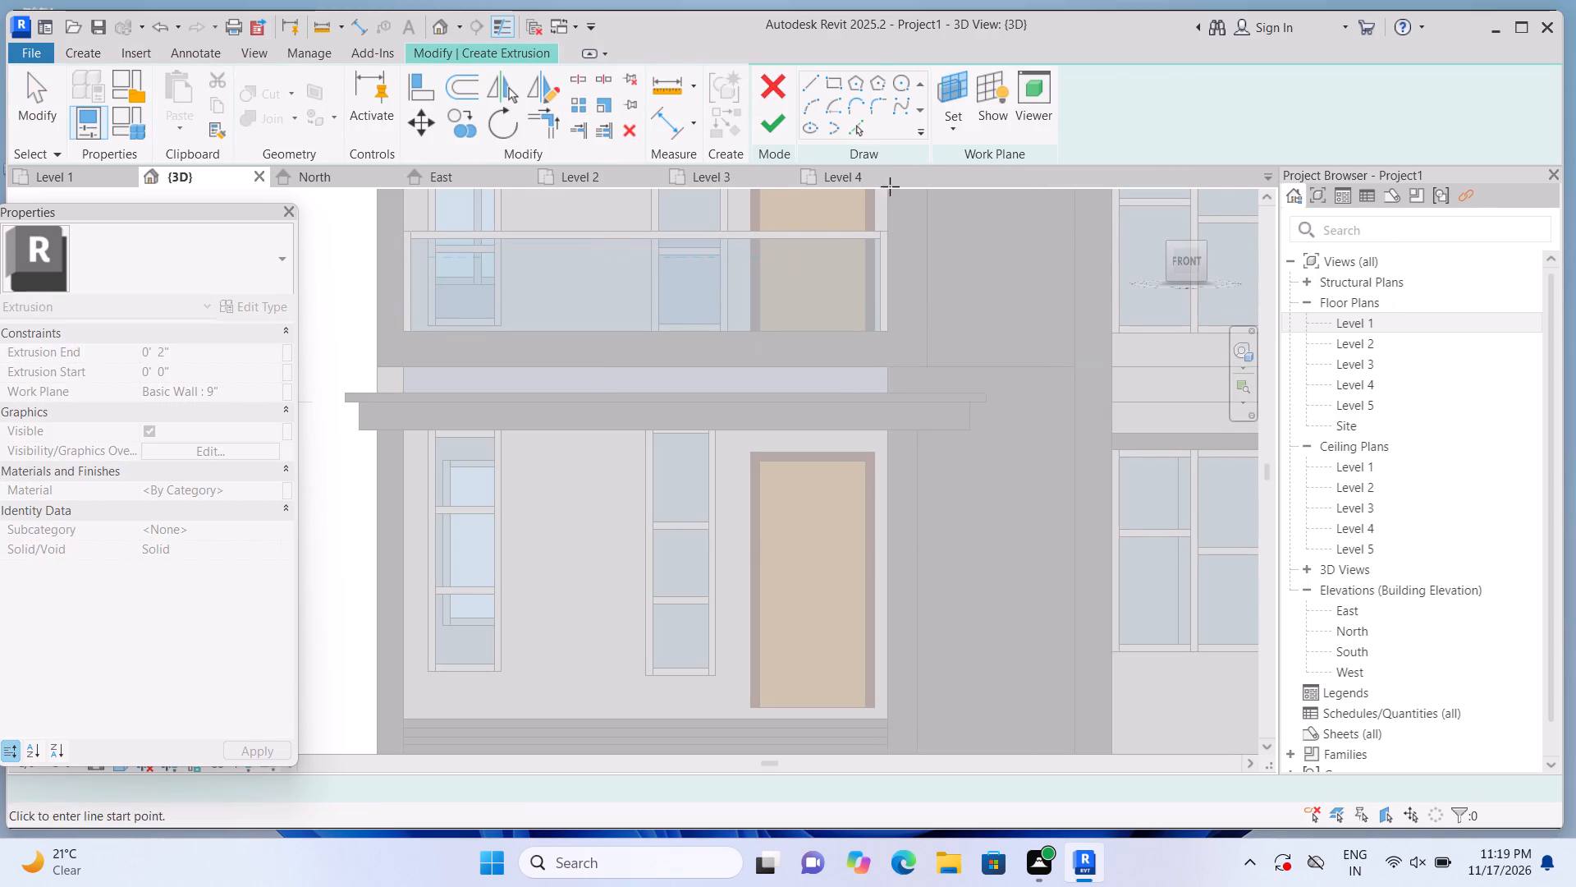
{"action": "left_click", "coordinate": [953, 76]}
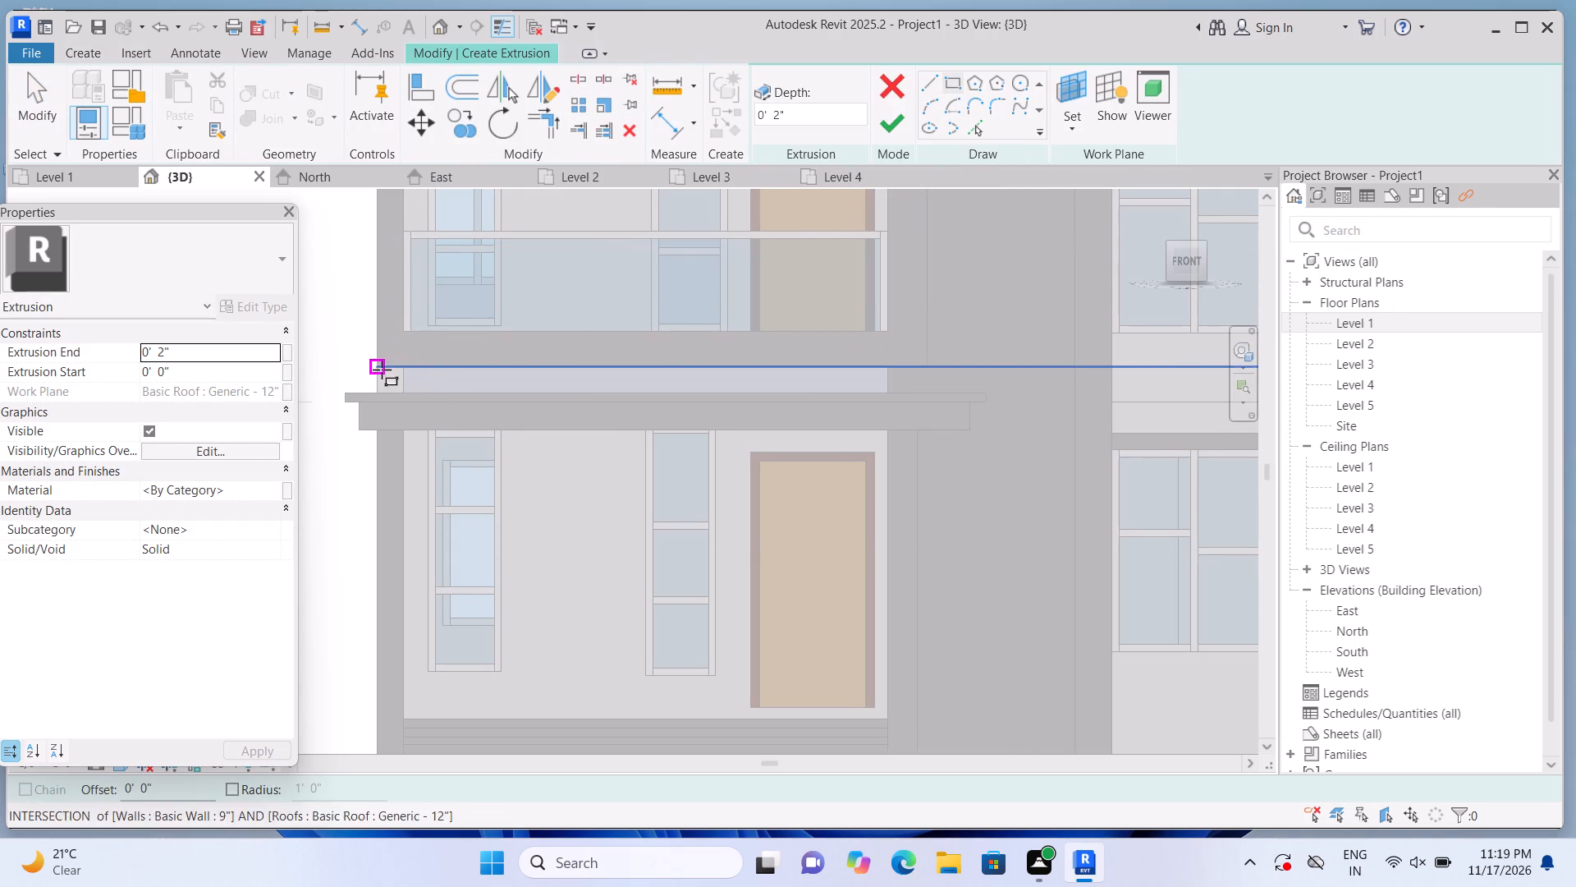
{"action": "left_click", "coordinate": [376, 365]}
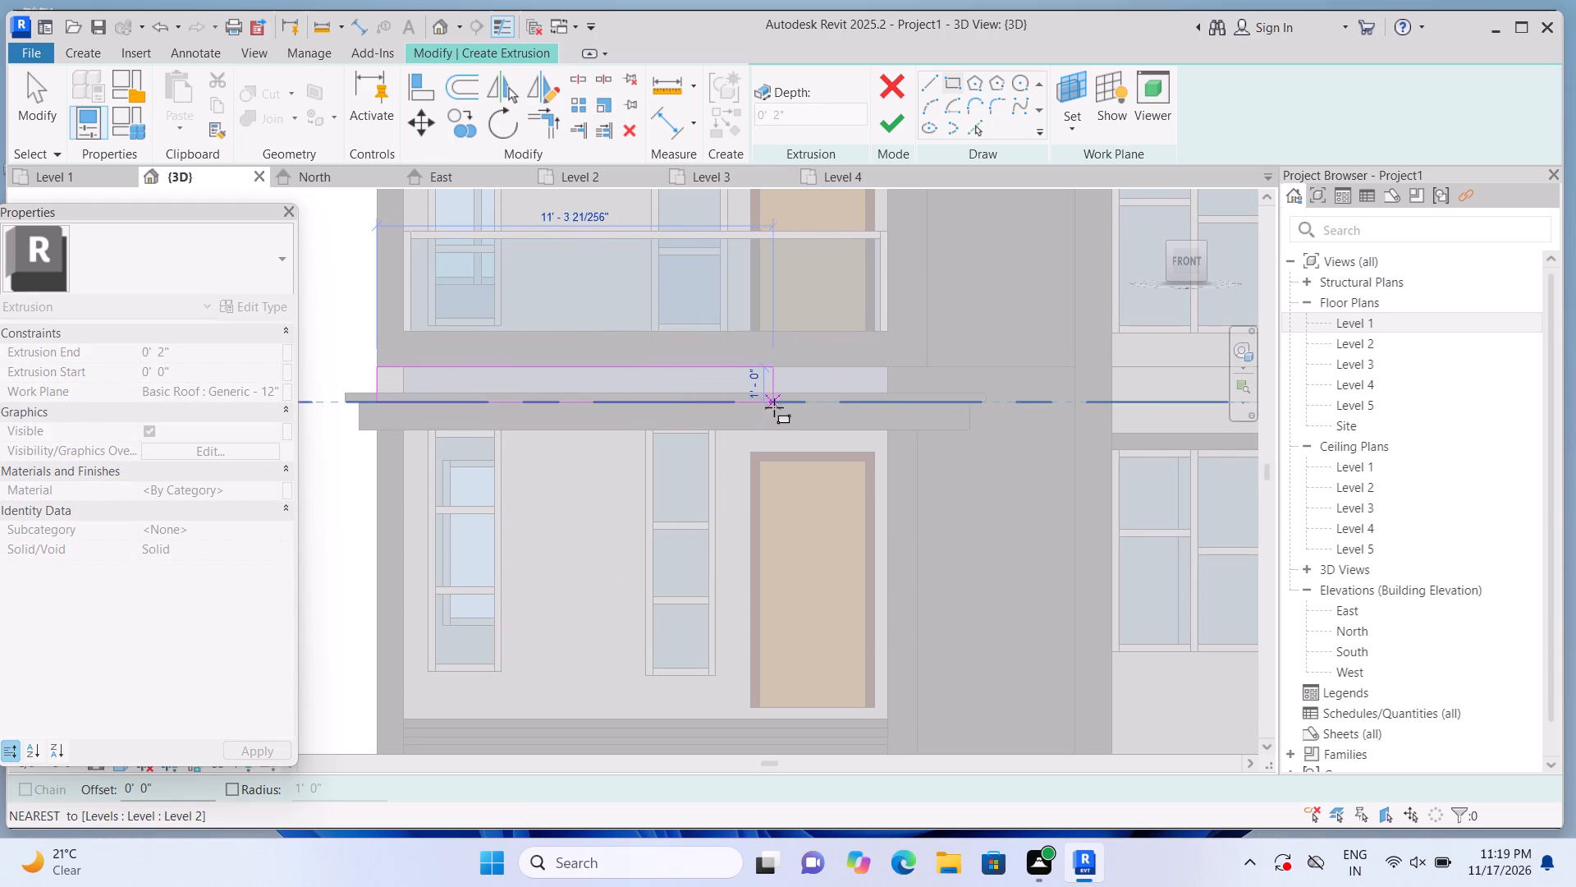
{"action": "scroll", "coordinate": [848, 409], "scroll_direction": "up", "scroll_amount": 5}
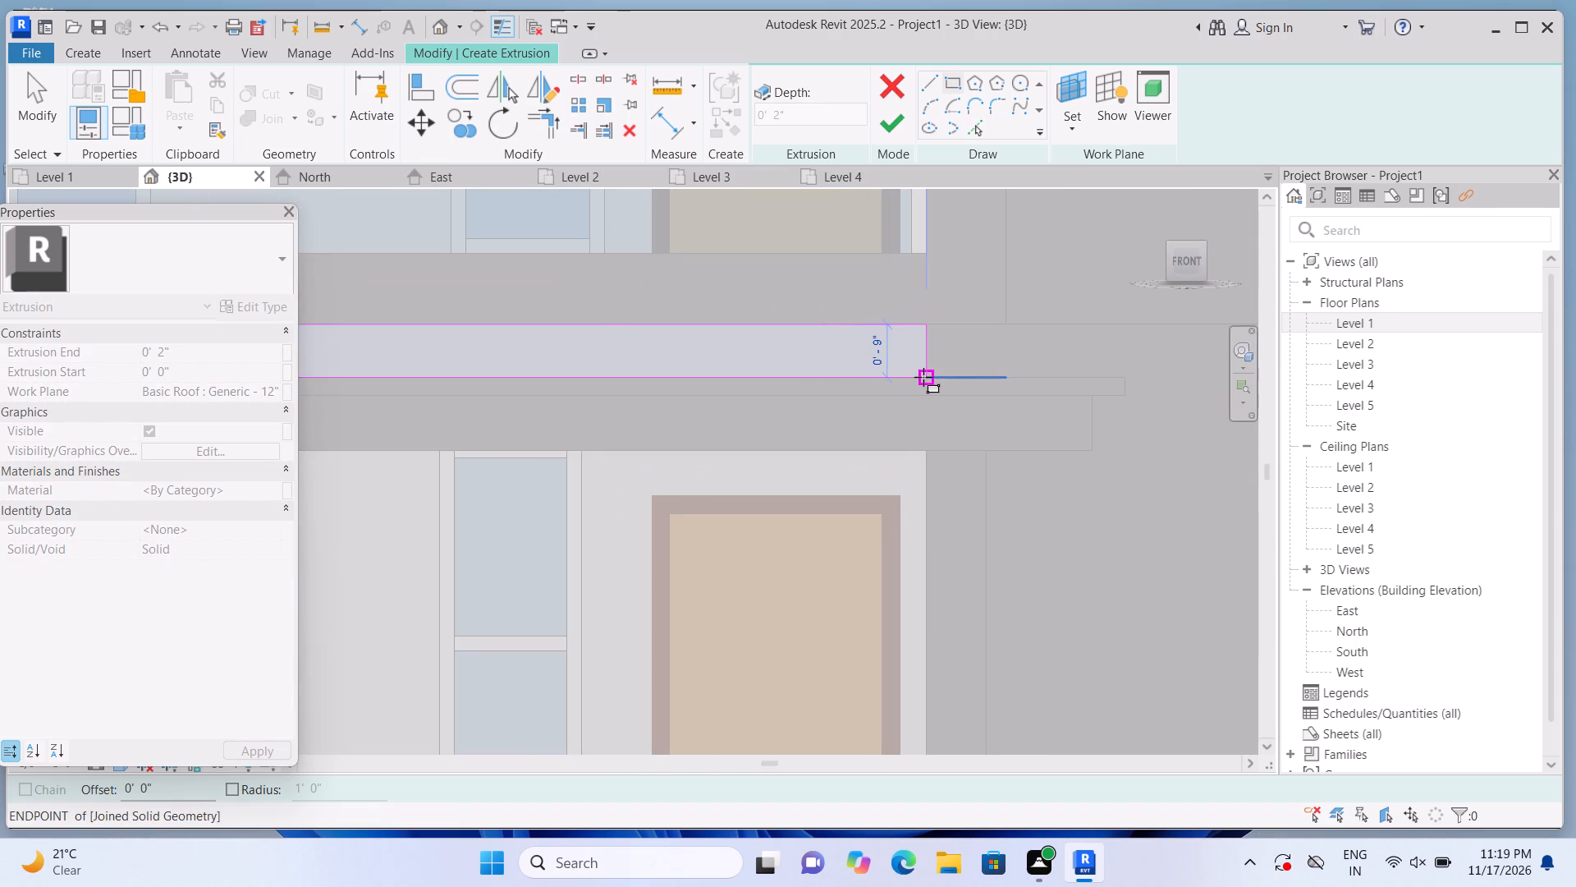
{"action": "left_click", "coordinate": [923, 377]}
{"action": "left_click", "coordinate": [903, 133]}
{"action": "scroll", "coordinate": [886, 324], "scroll_direction": "down", "scroll_amount": 3}
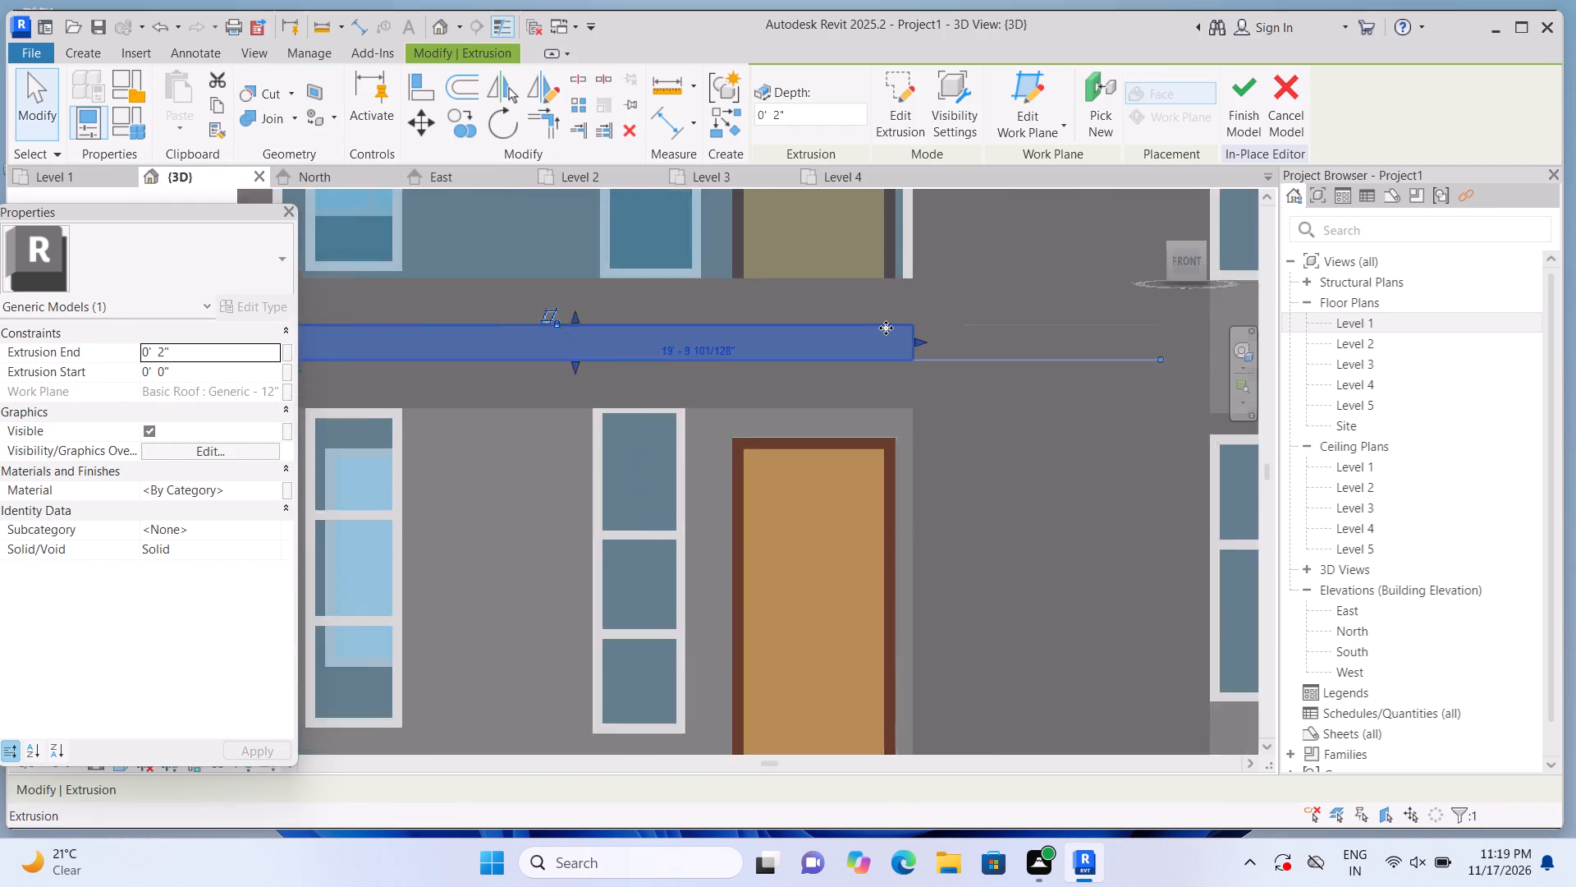
{"action": "scroll", "coordinate": [886, 328], "scroll_direction": "down", "scroll_amount": 4}
{"action": "left_click", "coordinate": [464, 414]}
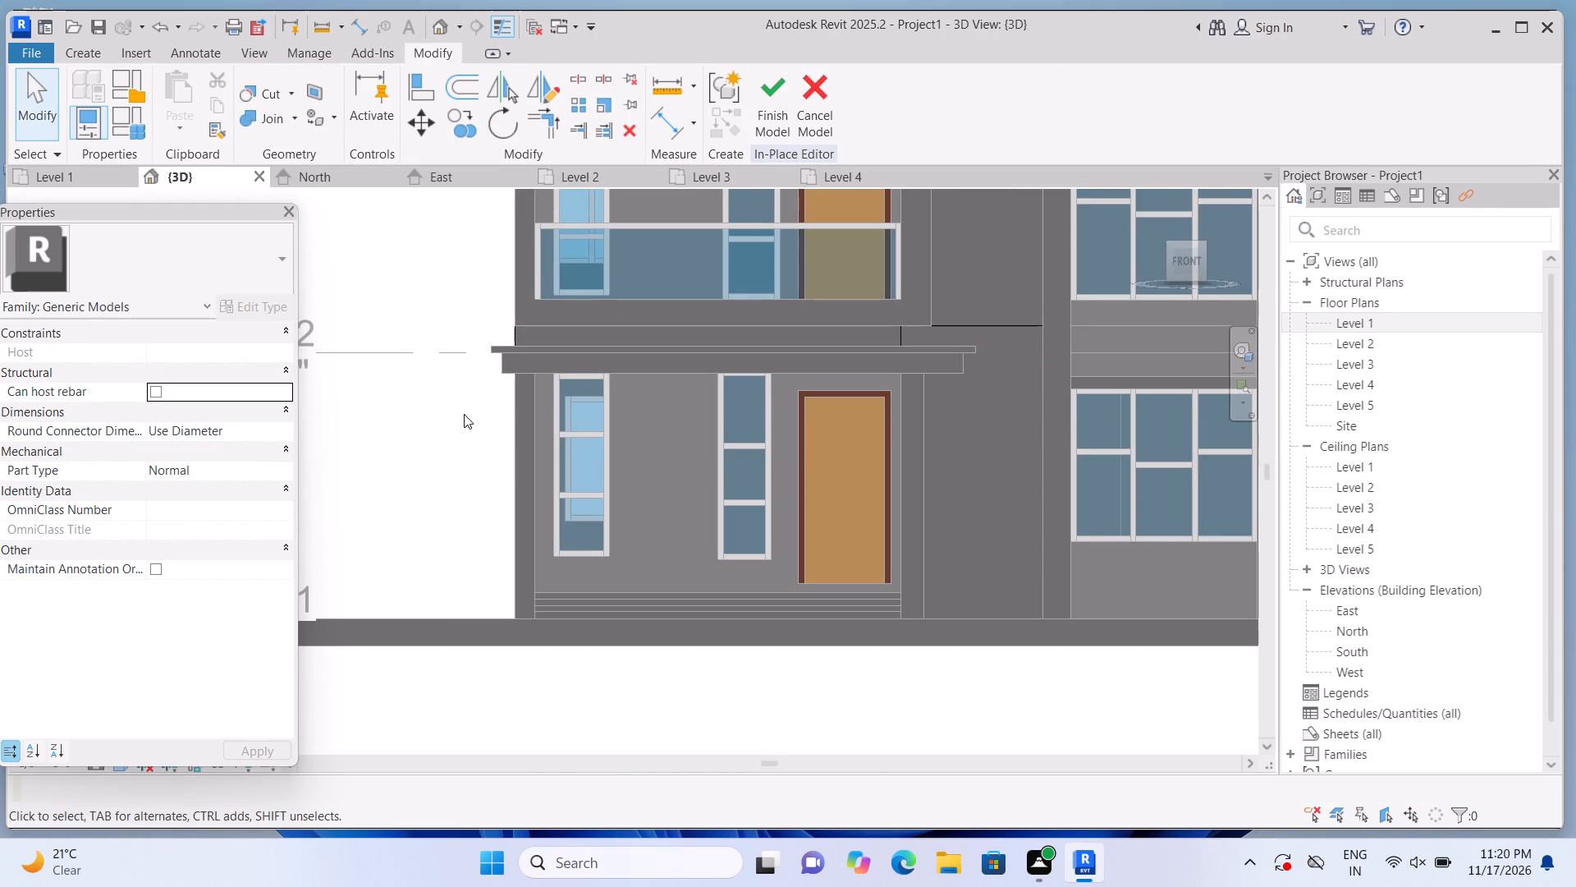
Join the geometry of the horizontal band above the entrance canopy with the adjacent joined wall panels.
{"action": "scroll", "coordinate": [968, 328], "scroll_direction": "up", "scroll_amount": 3}
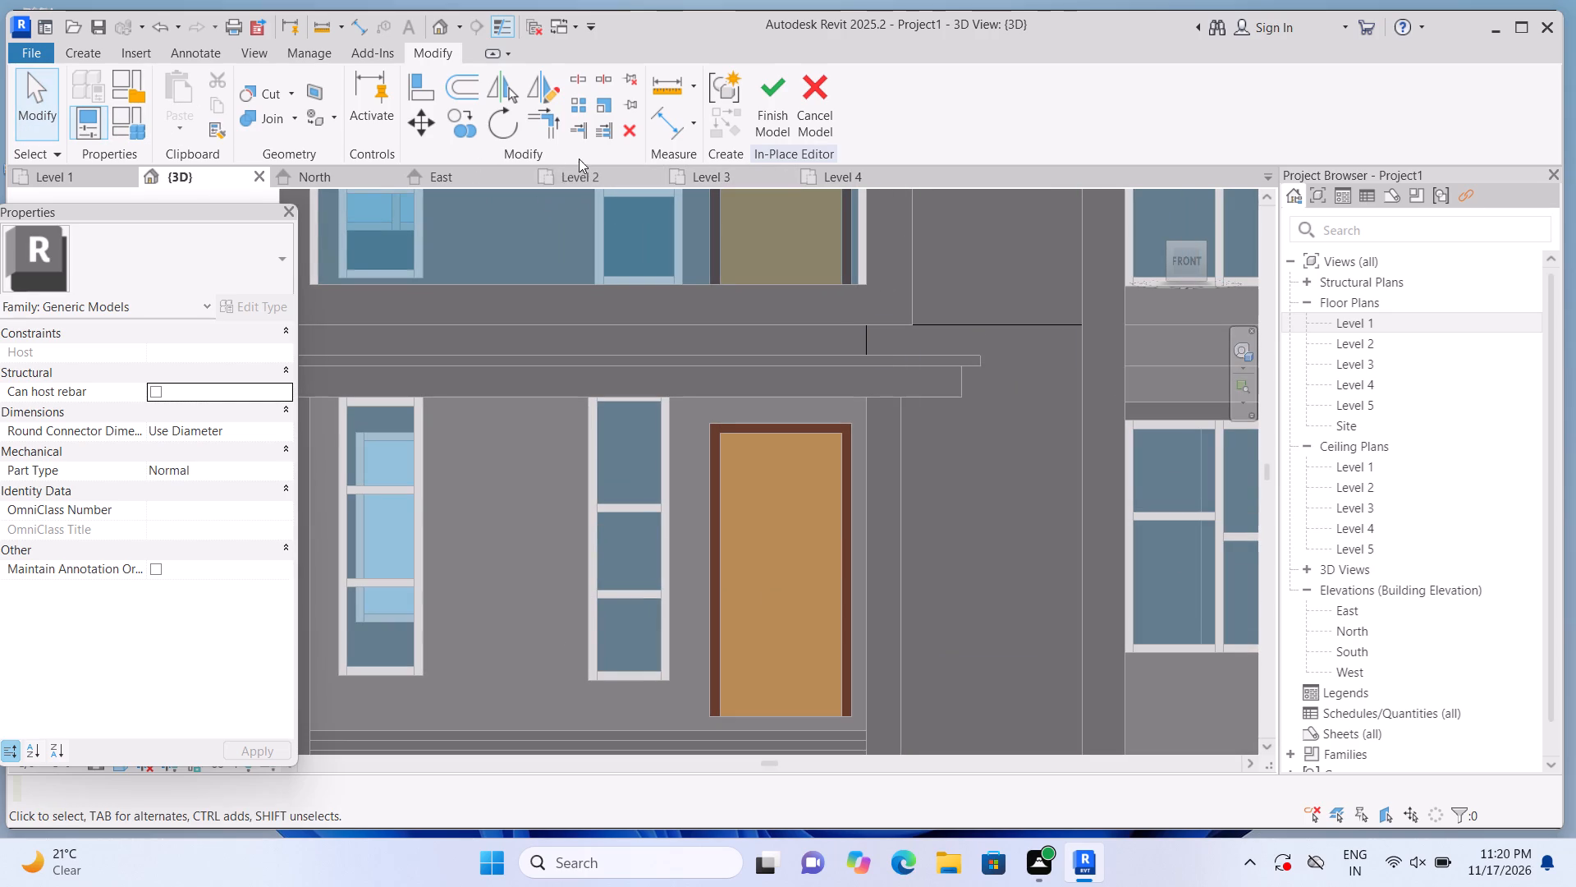
{"action": "left_click", "coordinate": [291, 114]}
{"action": "left_click", "coordinate": [300, 140]}
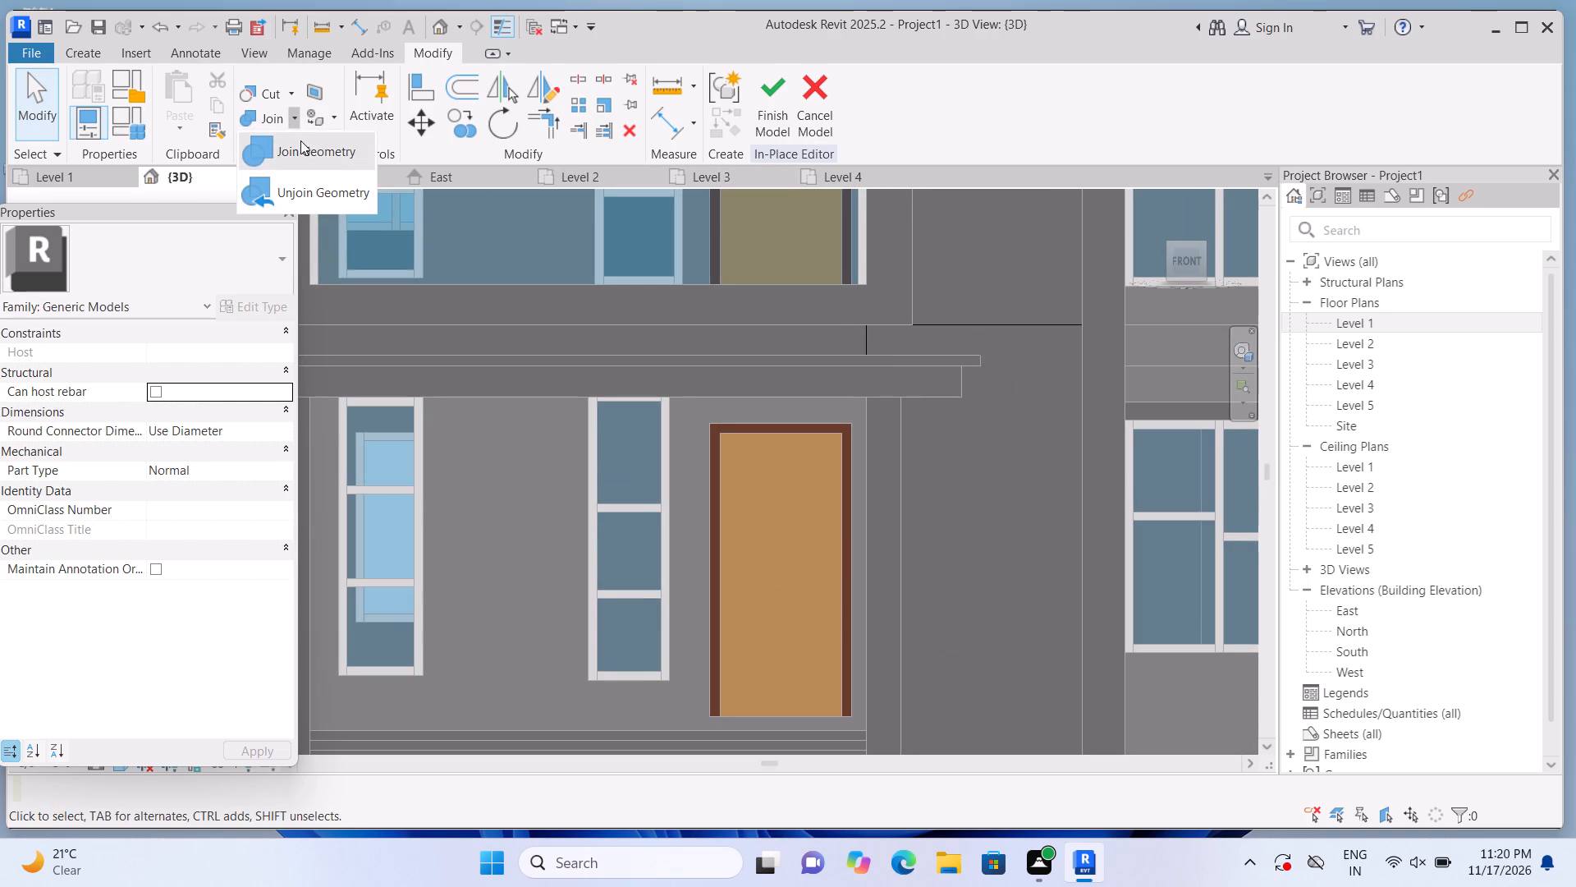
{"action": "left_click", "coordinate": [570, 325]}
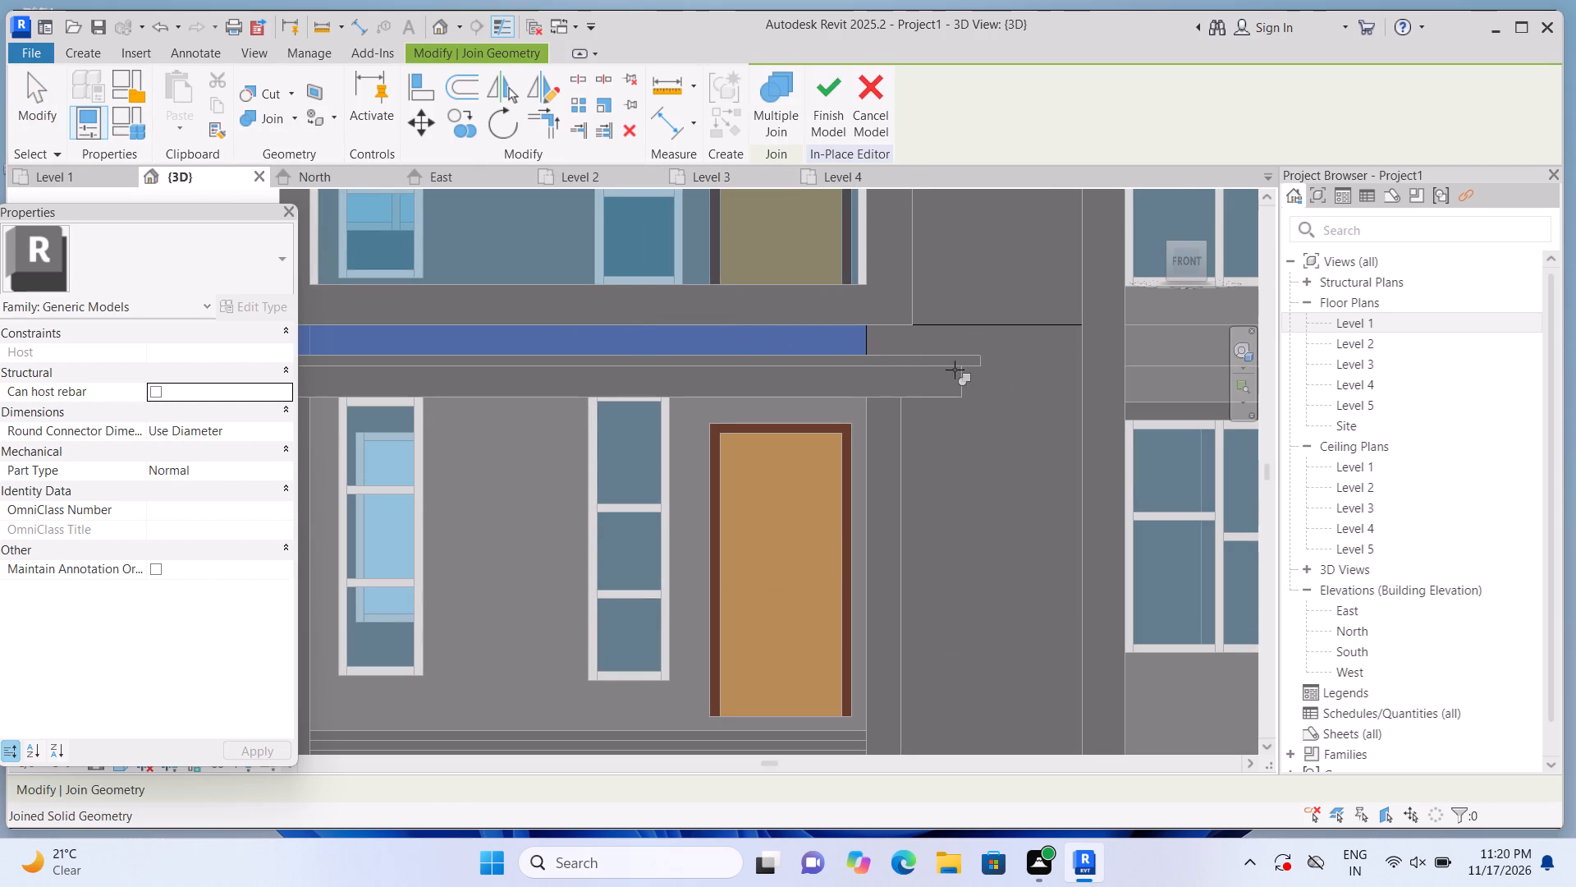
{"action": "left_click", "coordinate": [960, 343]}
{"action": "scroll", "coordinate": [946, 371], "scroll_direction": "down", "scroll_amount": 9}
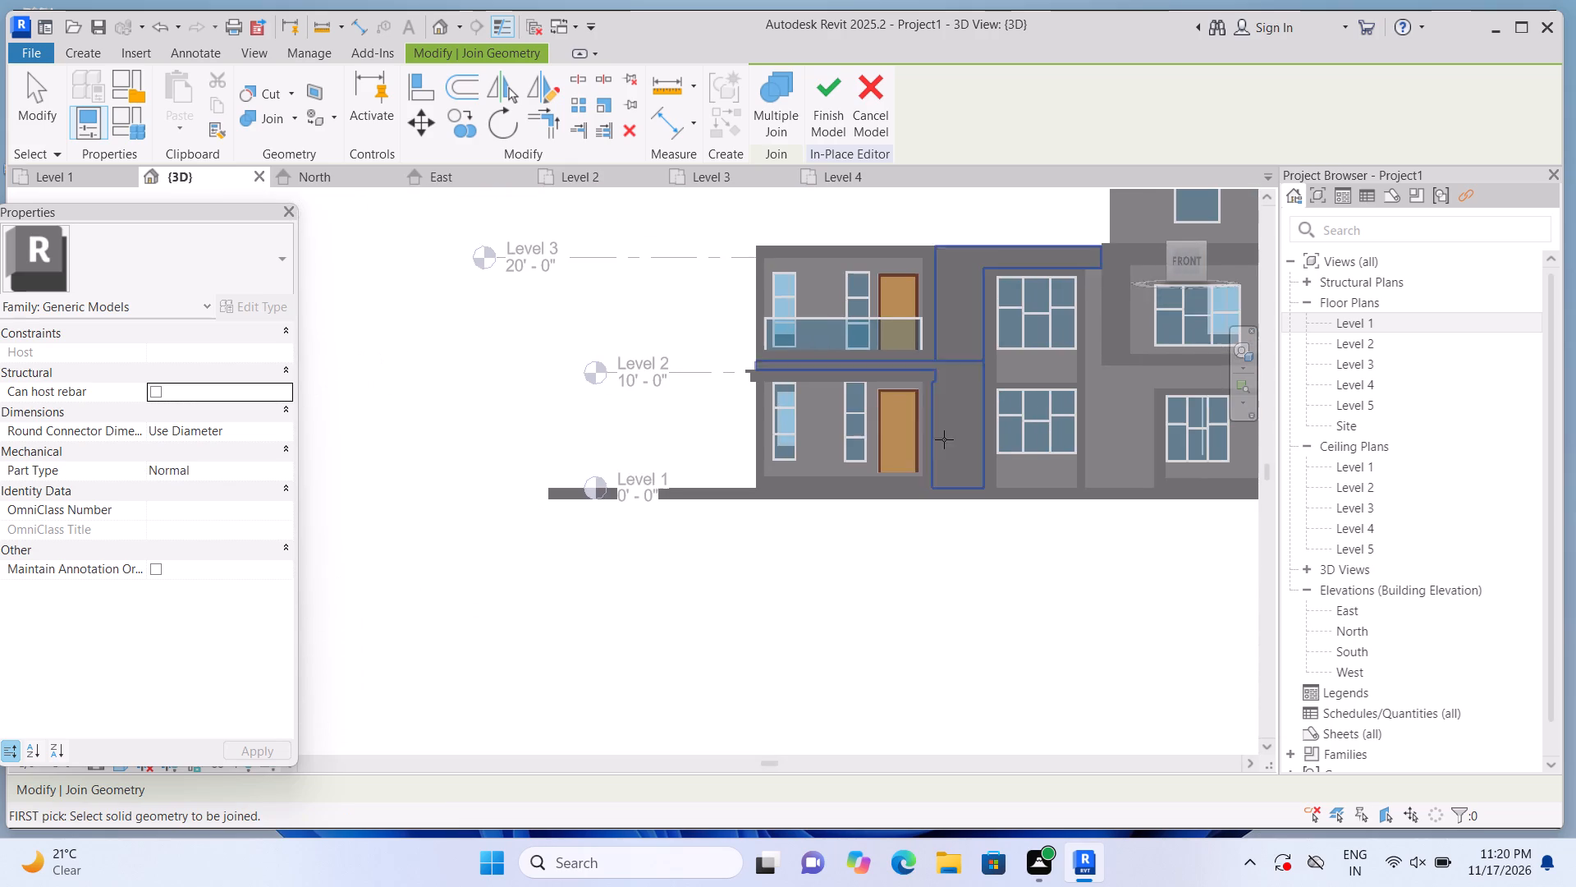
{"action": "middle_click_drag", "start_coordinate": [880, 585], "coordinate": [699, 609]}
{"action": "scroll", "coordinate": [742, 476], "scroll_direction": "up", "scroll_amount": 2}
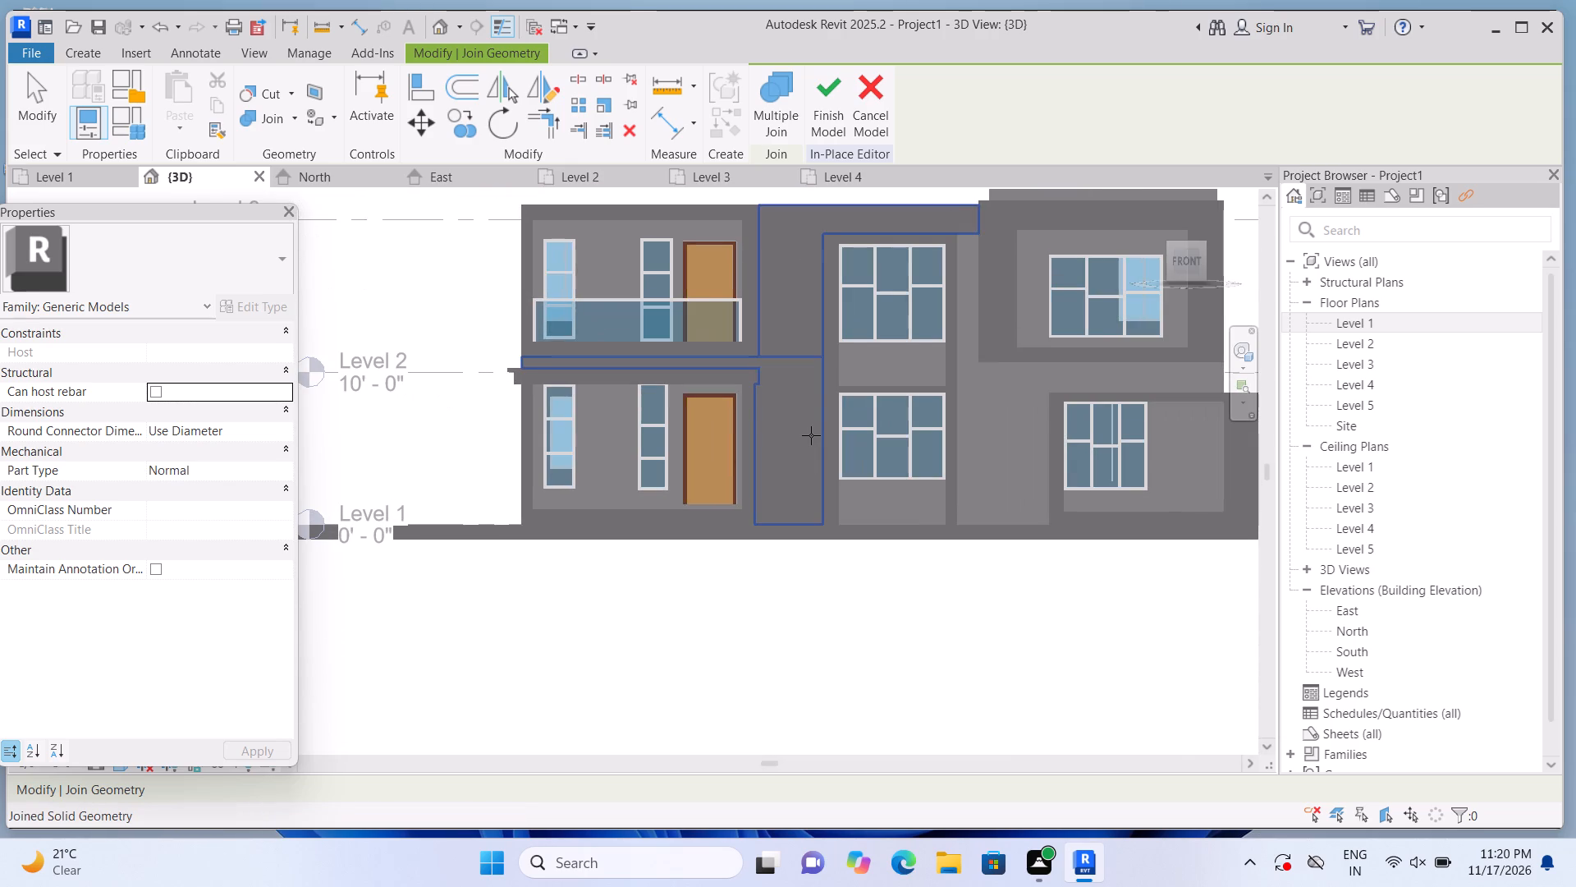
{"action": "left_click", "coordinate": [811, 435]}
{"action": "left_click", "coordinate": [799, 324]}
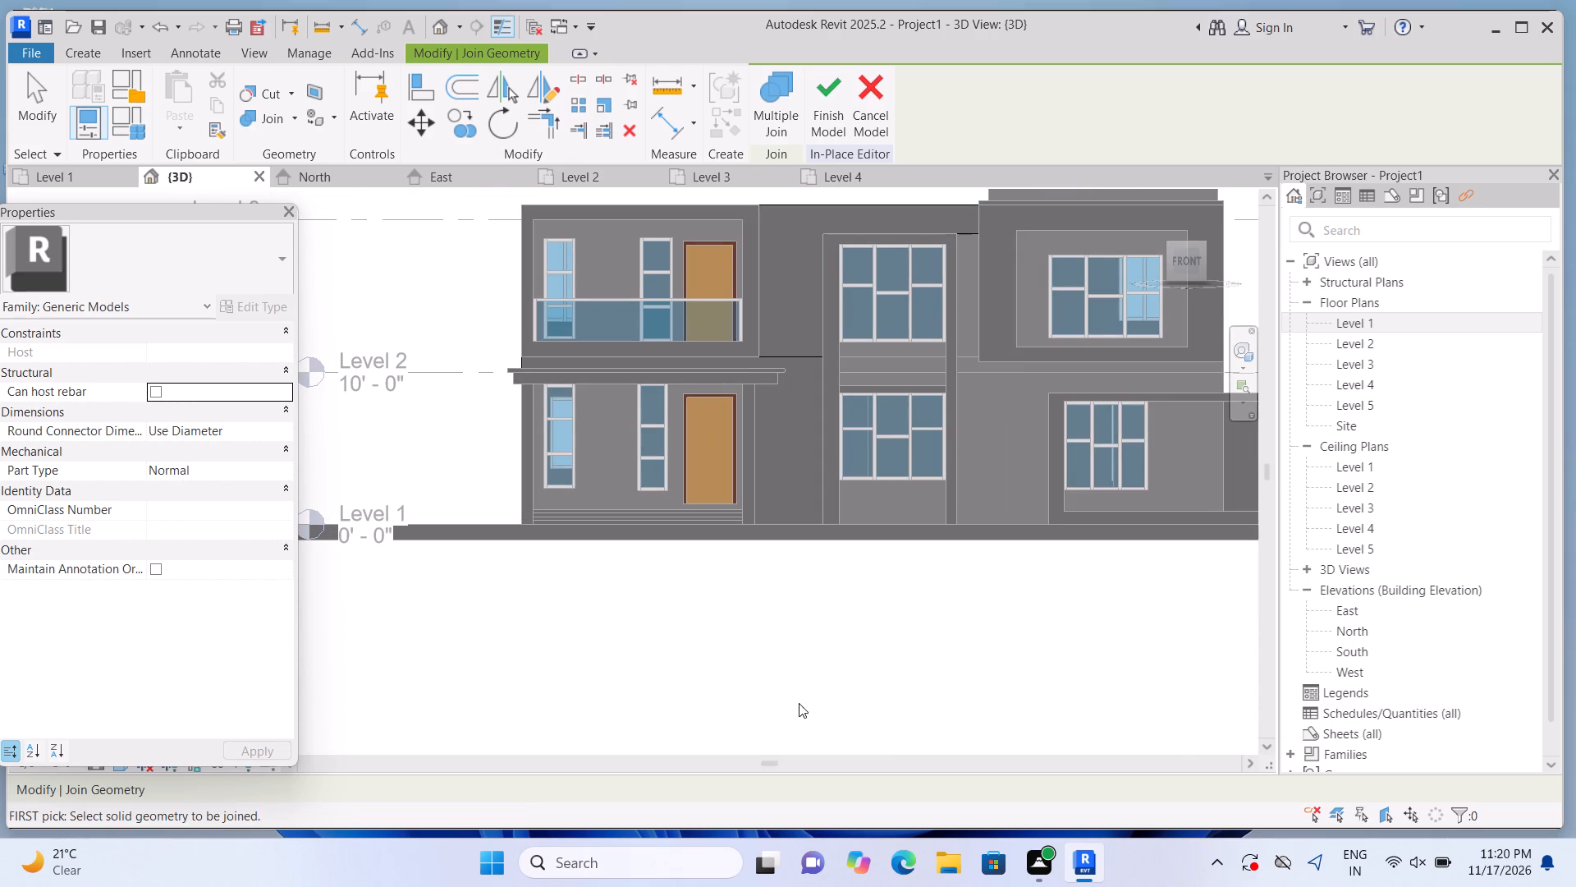
{"action": "key", "text": "Escape"}
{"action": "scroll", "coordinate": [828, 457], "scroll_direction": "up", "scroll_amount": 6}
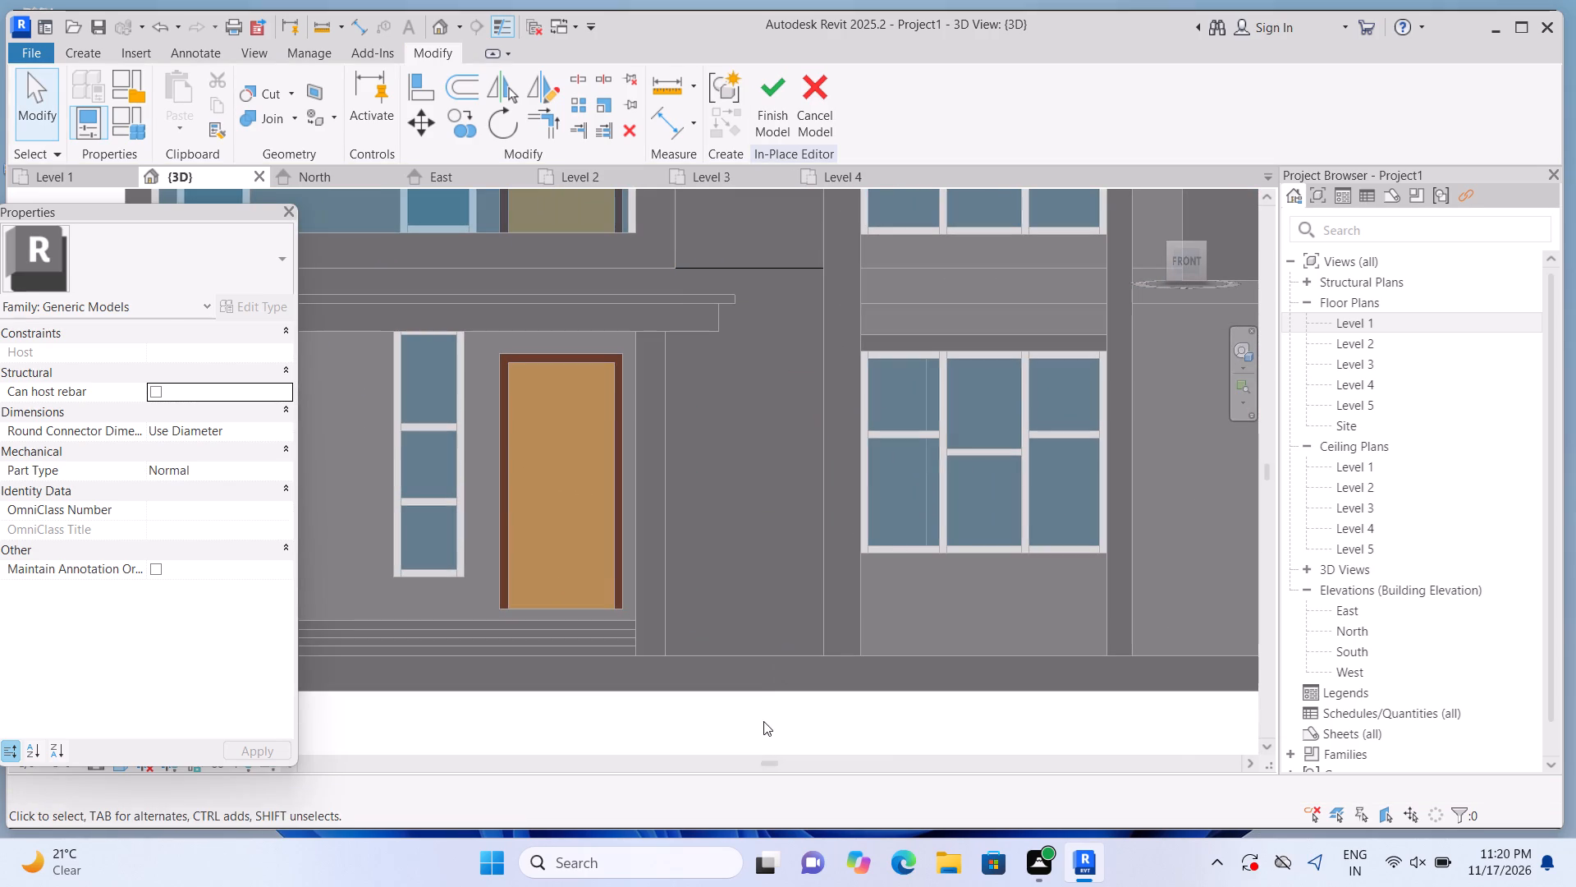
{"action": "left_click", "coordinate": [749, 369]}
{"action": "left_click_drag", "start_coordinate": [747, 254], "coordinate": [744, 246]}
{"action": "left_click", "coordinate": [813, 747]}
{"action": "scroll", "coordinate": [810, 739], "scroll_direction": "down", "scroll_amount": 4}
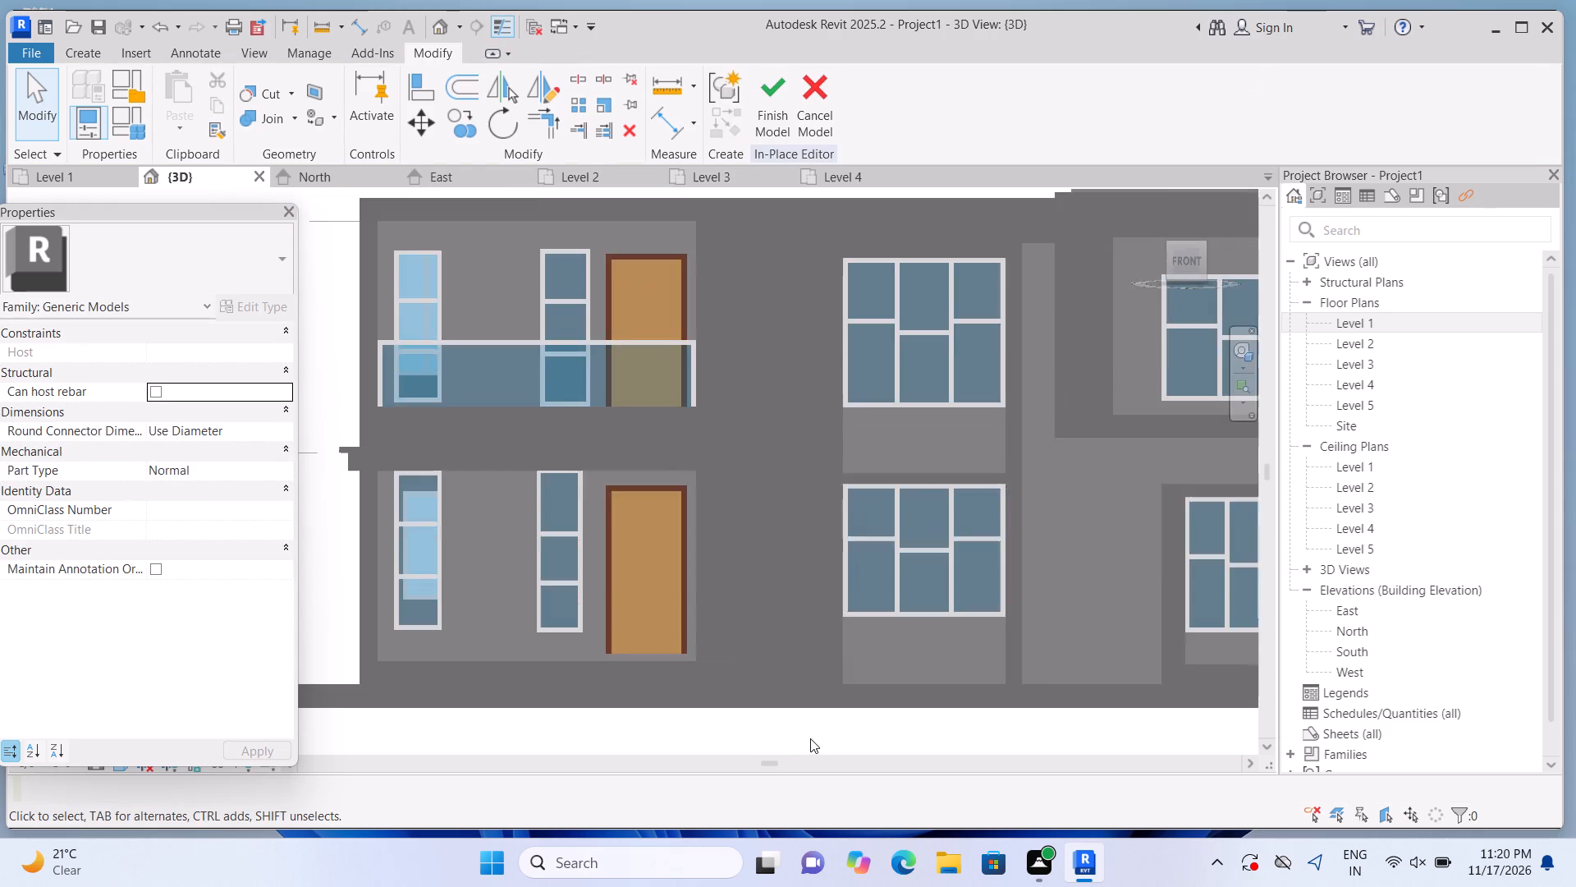
Extrude a vertical strip about 19'-0 3/4" tall and 2" deep on the 9" wall's plane, from the top band to Level 1, between the central frame and upper-floor box.
{"action": "scroll", "coordinate": [810, 738], "scroll_direction": "down", "scroll_amount": 3}
{"action": "middle_click_drag", "start_coordinate": [896, 707], "coordinate": [676, 623]}
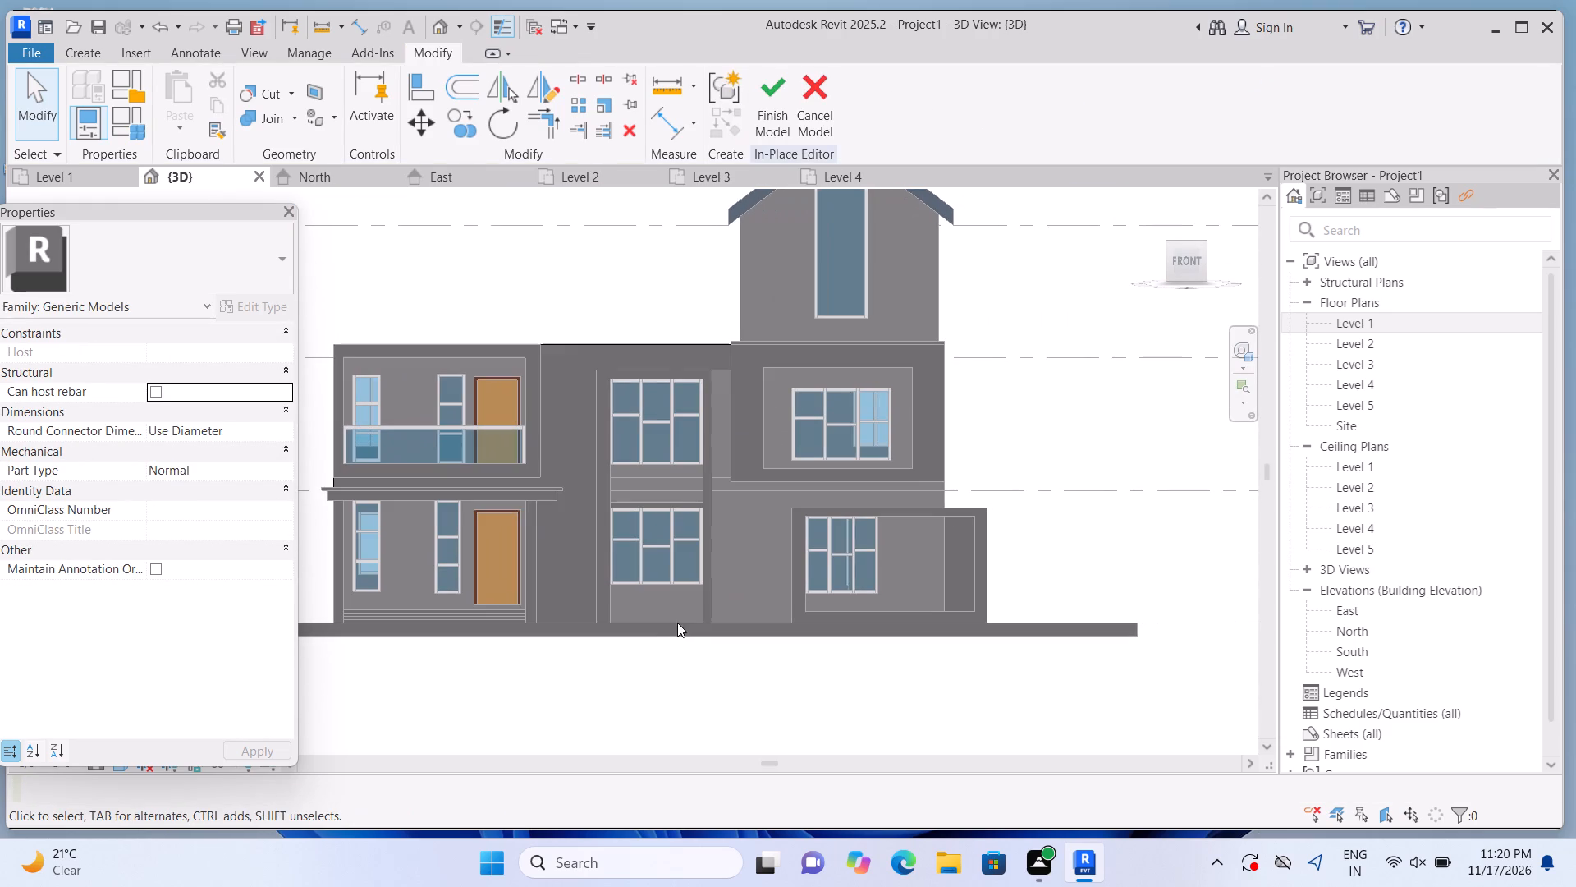
{"action": "left_click", "coordinate": [103, 45]}
{"action": "left_click", "coordinate": [181, 80]}
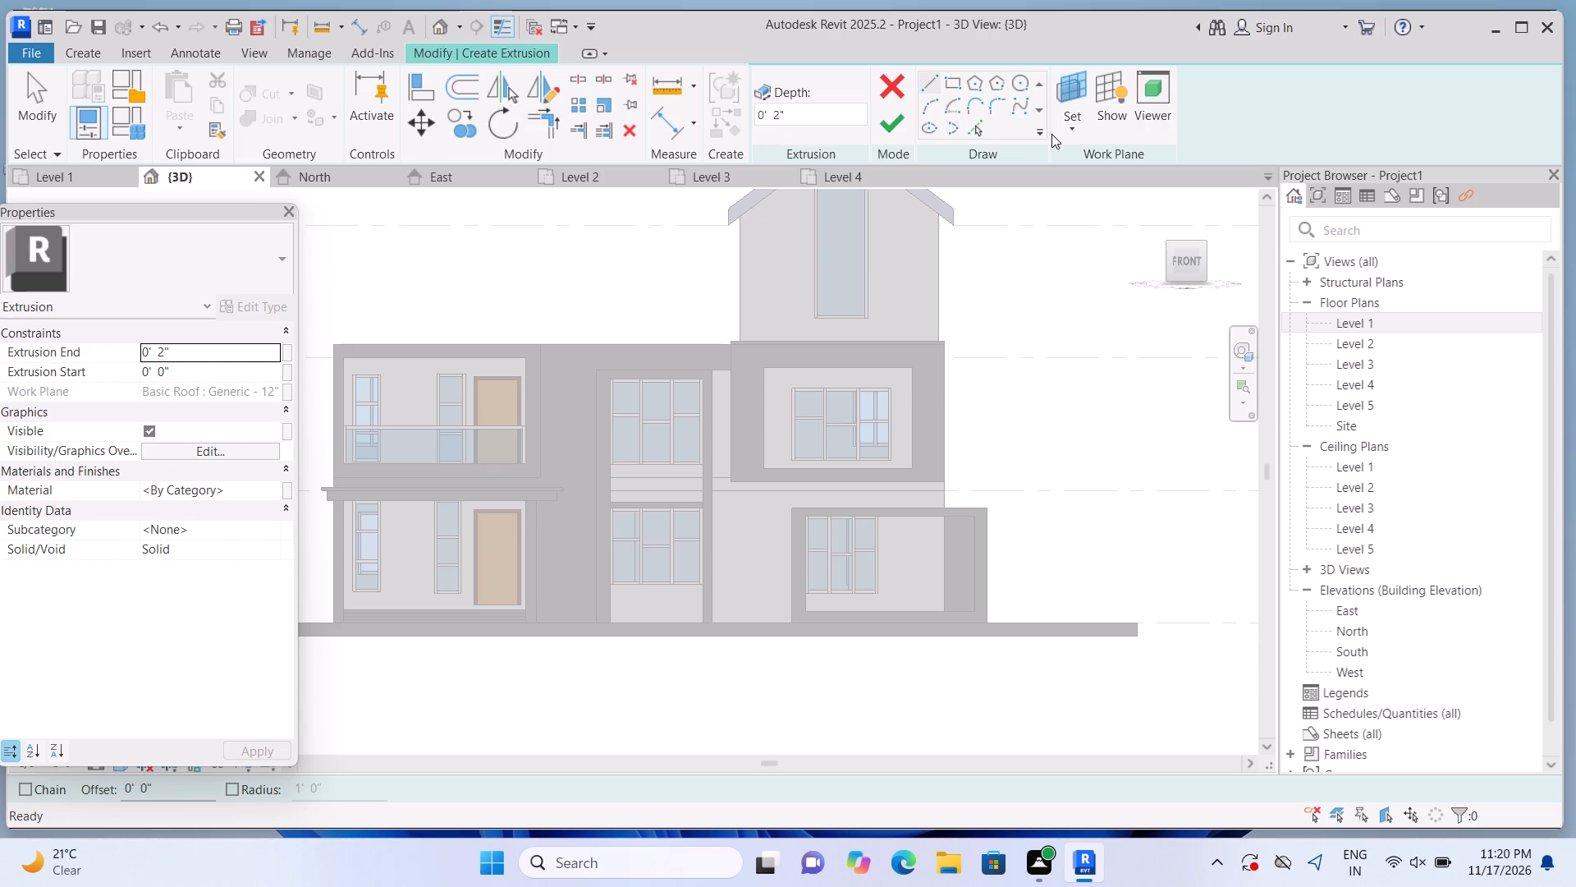
{"action": "left_click", "coordinate": [1074, 130]}
{"action": "left_click", "coordinate": [1080, 195]}
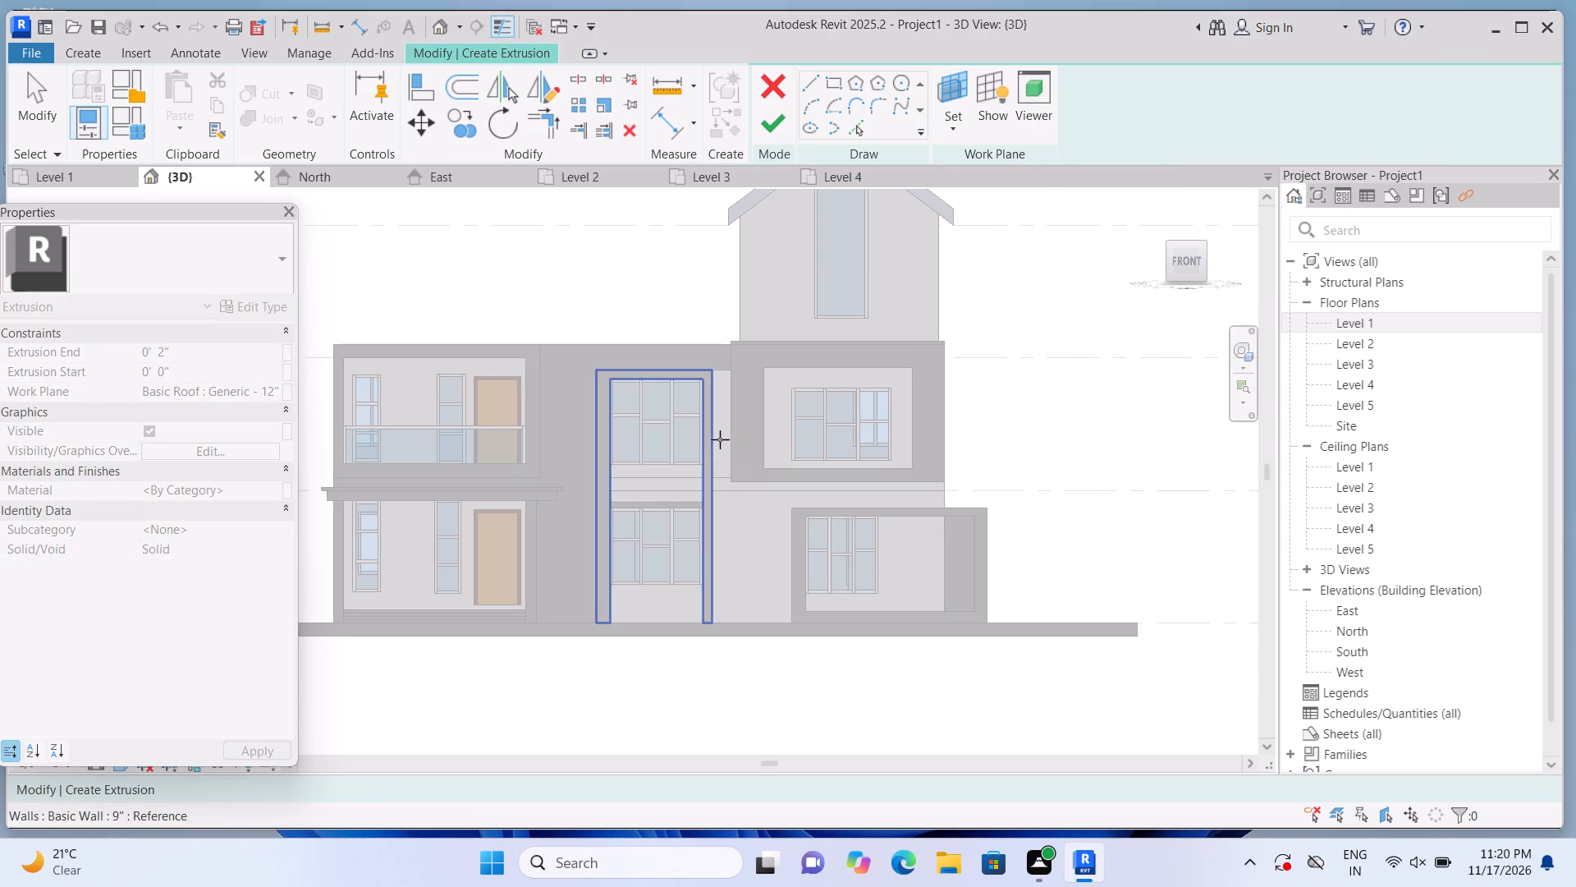
{"action": "scroll", "coordinate": [725, 445], "scroll_direction": "up", "scroll_amount": 7}
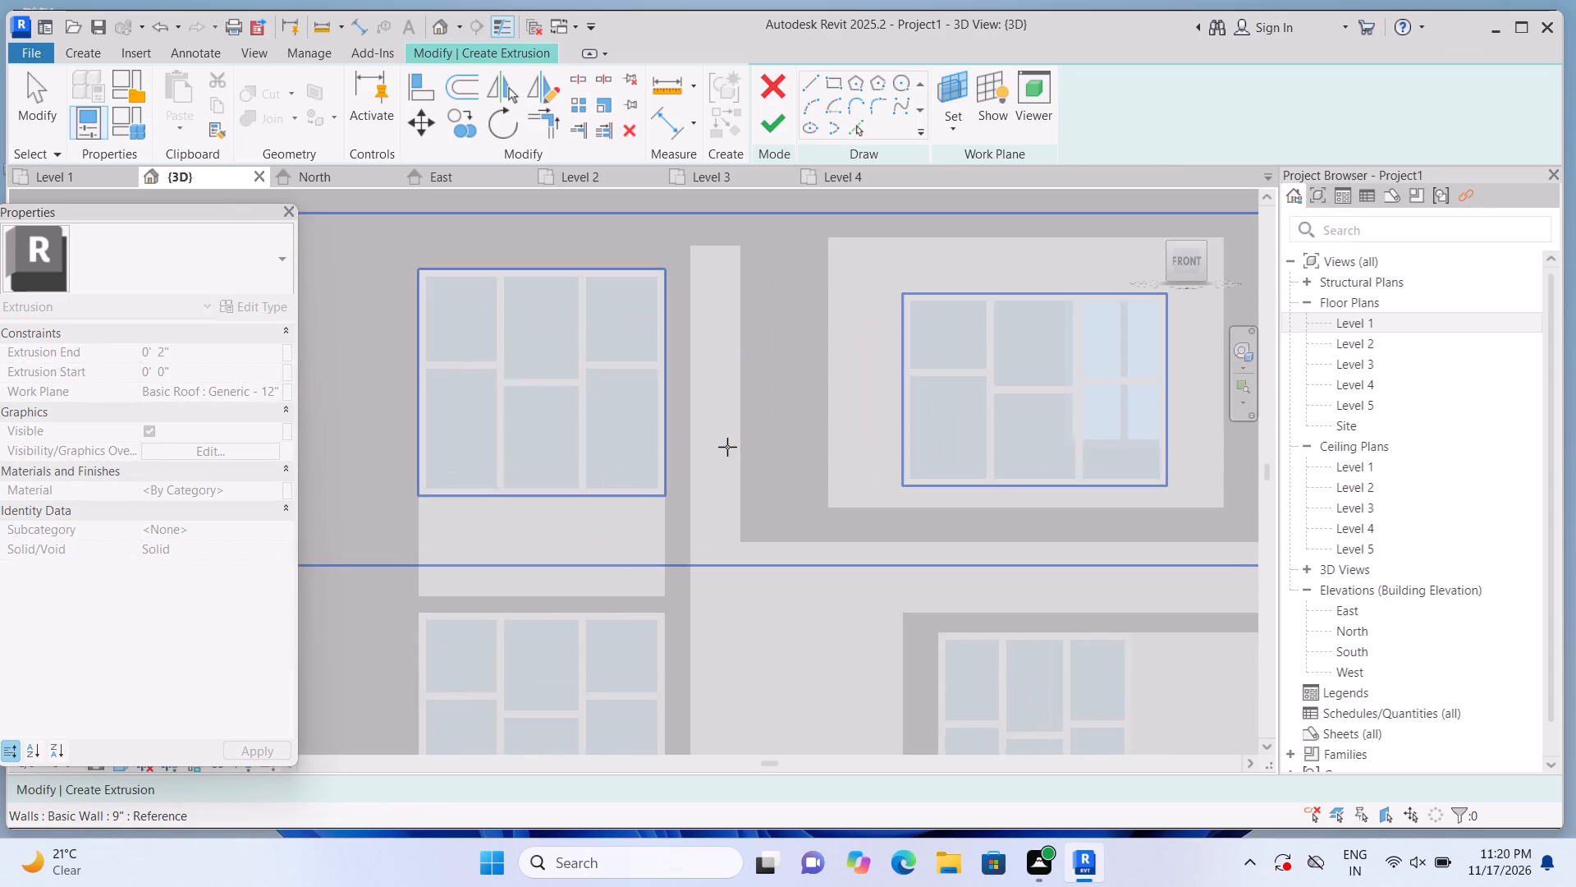
{"action": "left_click", "coordinate": [726, 444]}
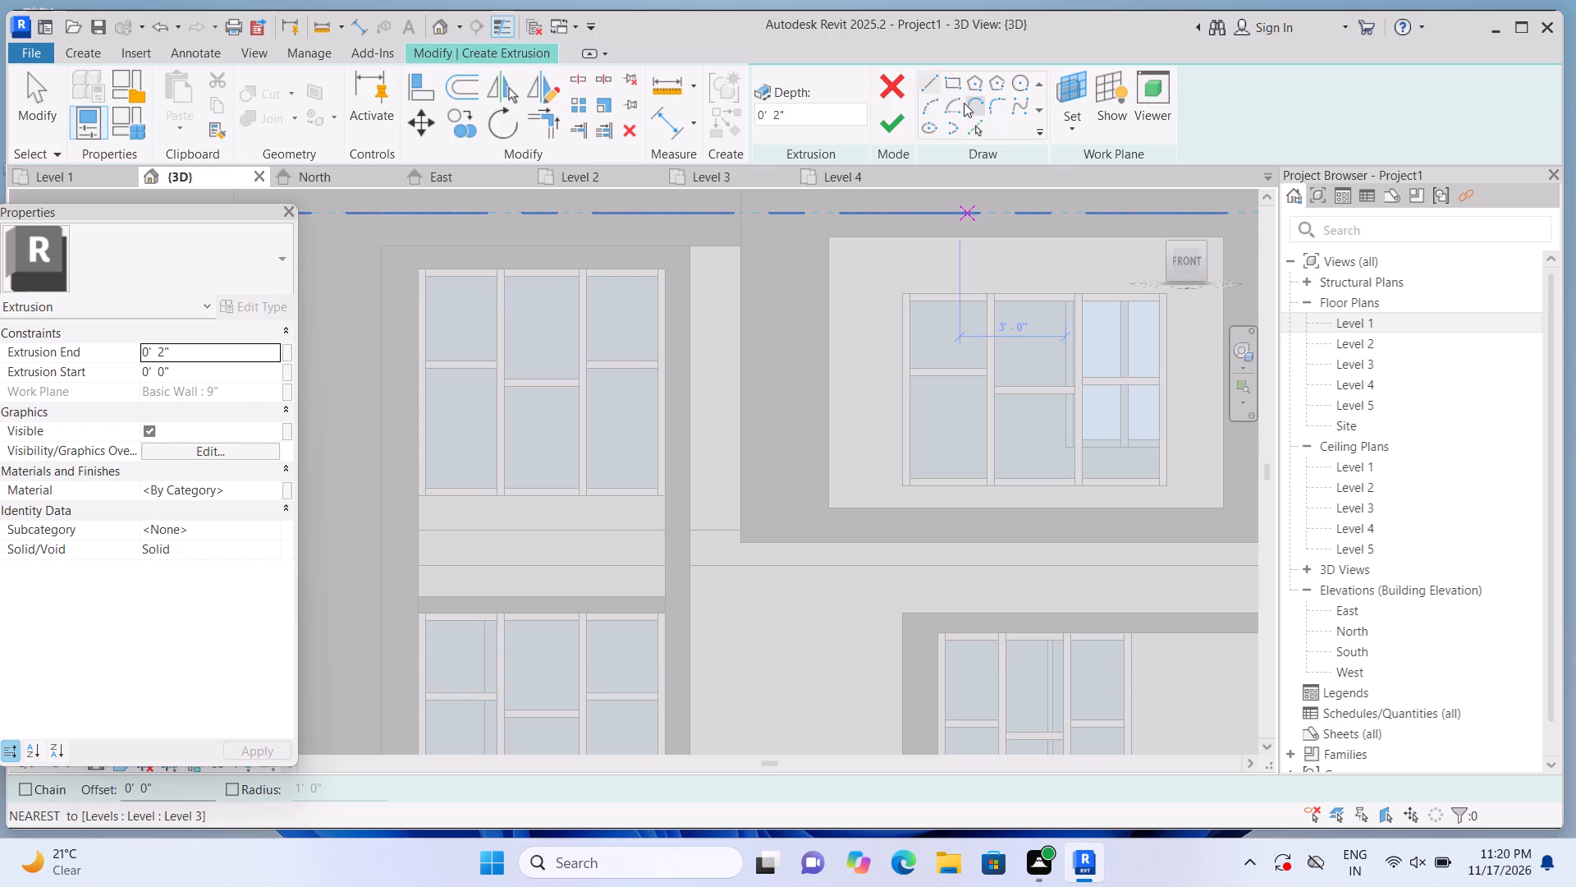
{"action": "left_click", "coordinate": [951, 80]}
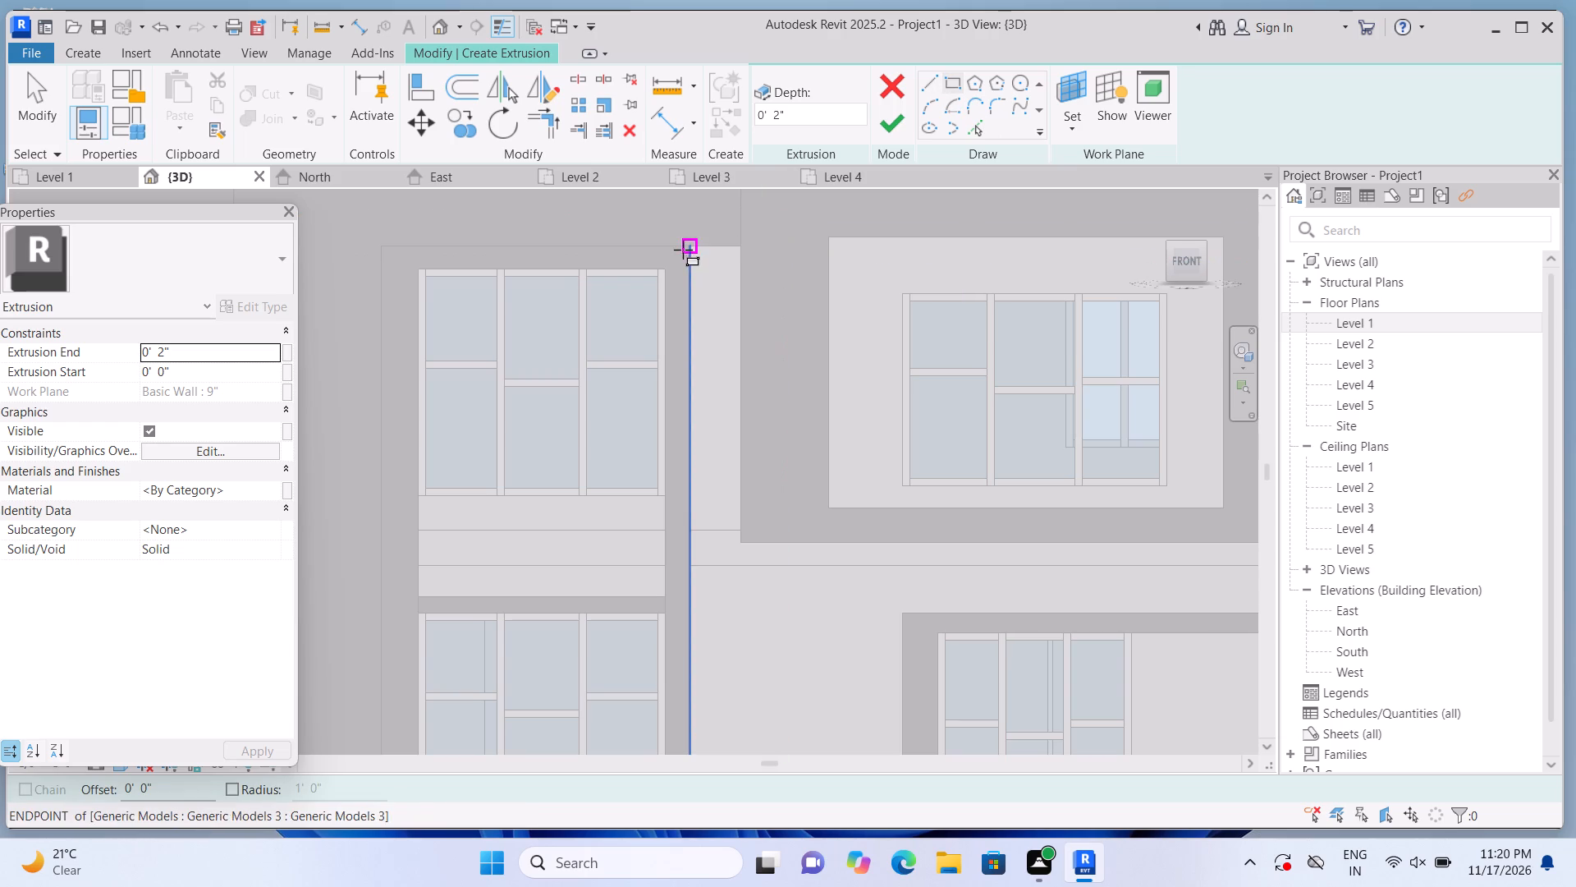
{"action": "left_click", "coordinate": [683, 250]}
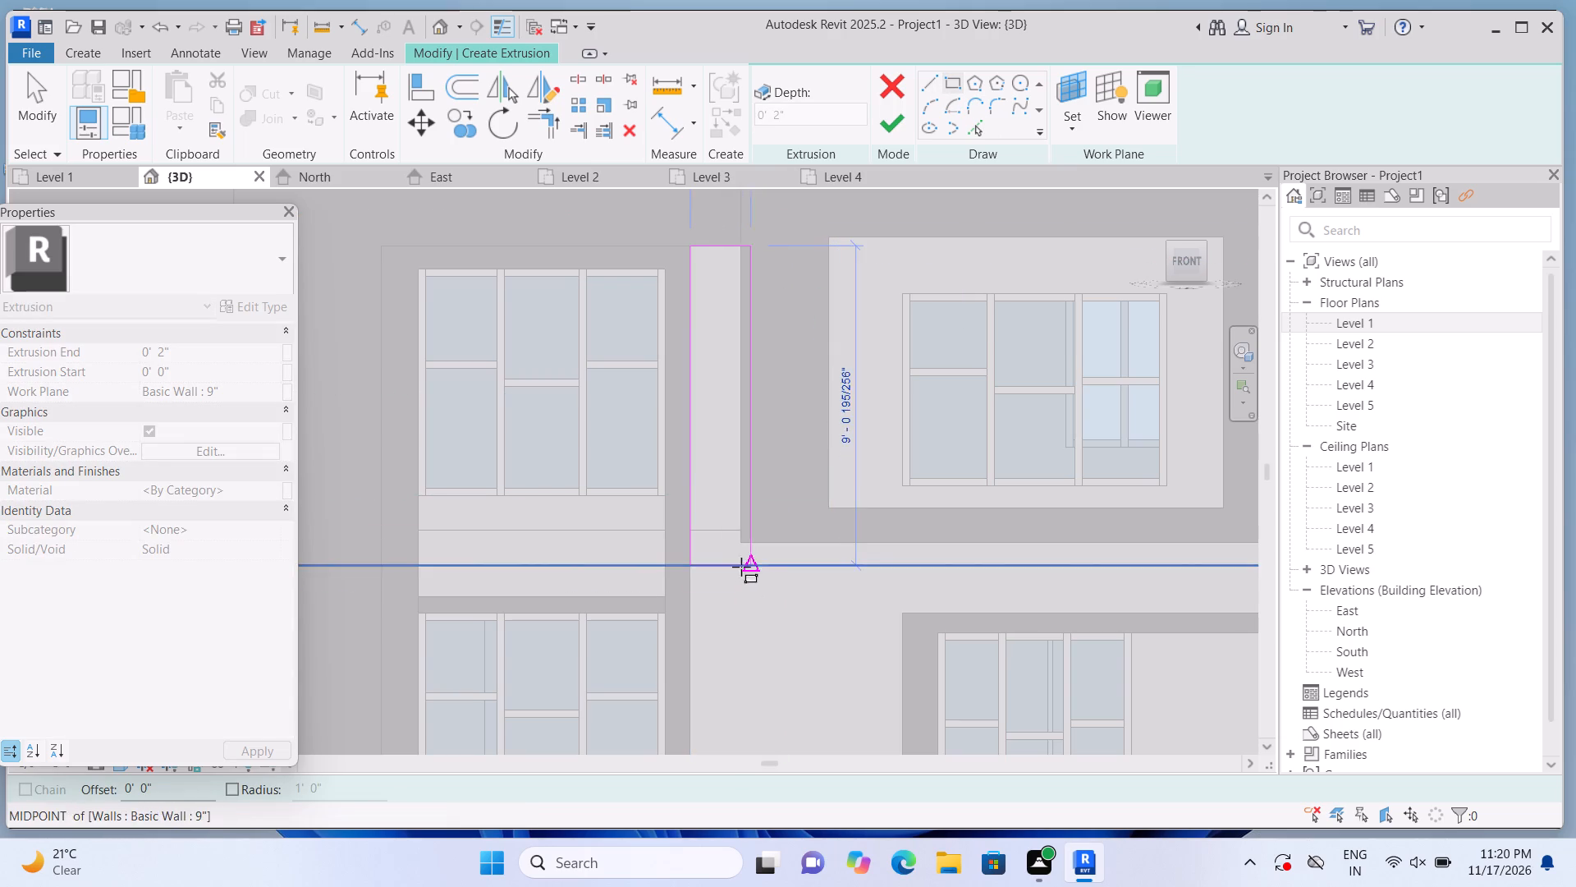
{"action": "scroll", "coordinate": [726, 449], "scroll_direction": "down", "scroll_amount": 7}
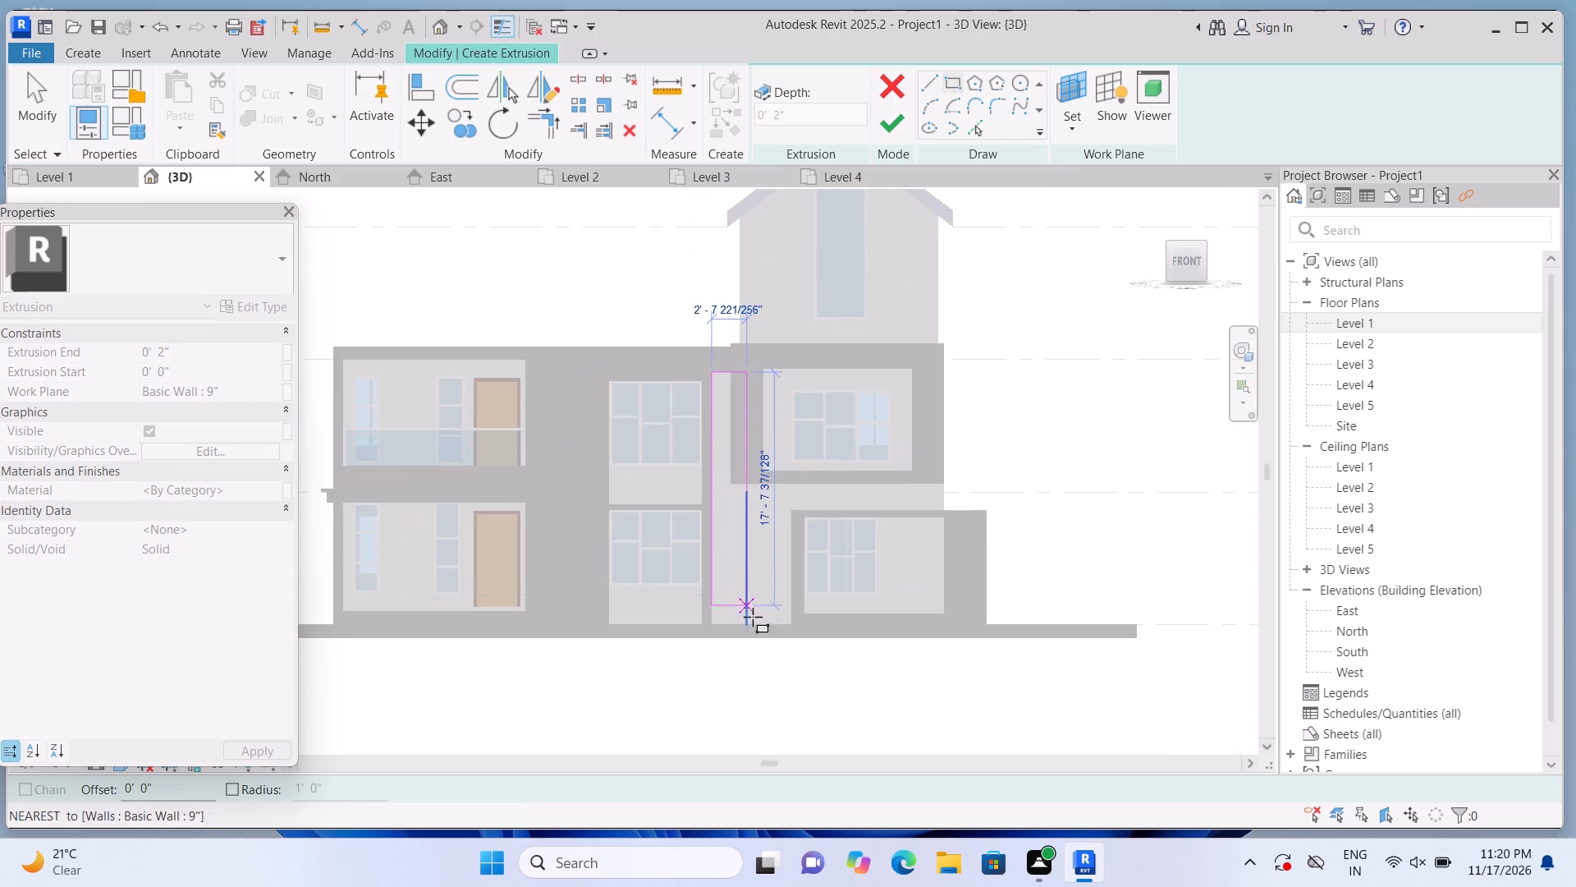
{"action": "scroll", "coordinate": [755, 647], "scroll_direction": "up", "scroll_amount": 4}
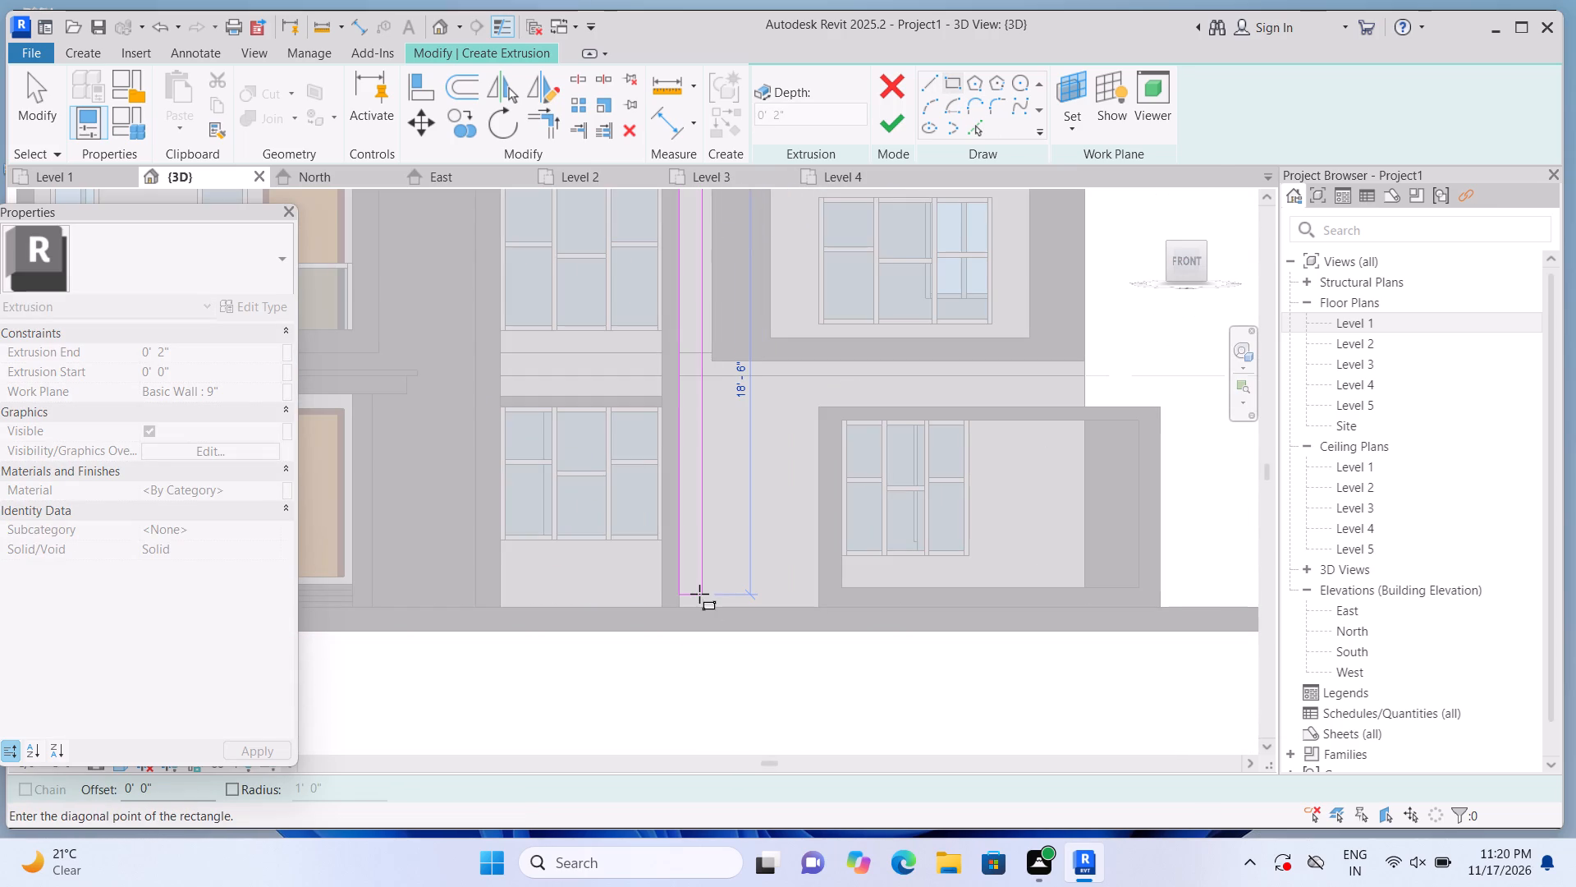
{"action": "scroll", "coordinate": [703, 598], "scroll_direction": "up", "scroll_amount": 2}
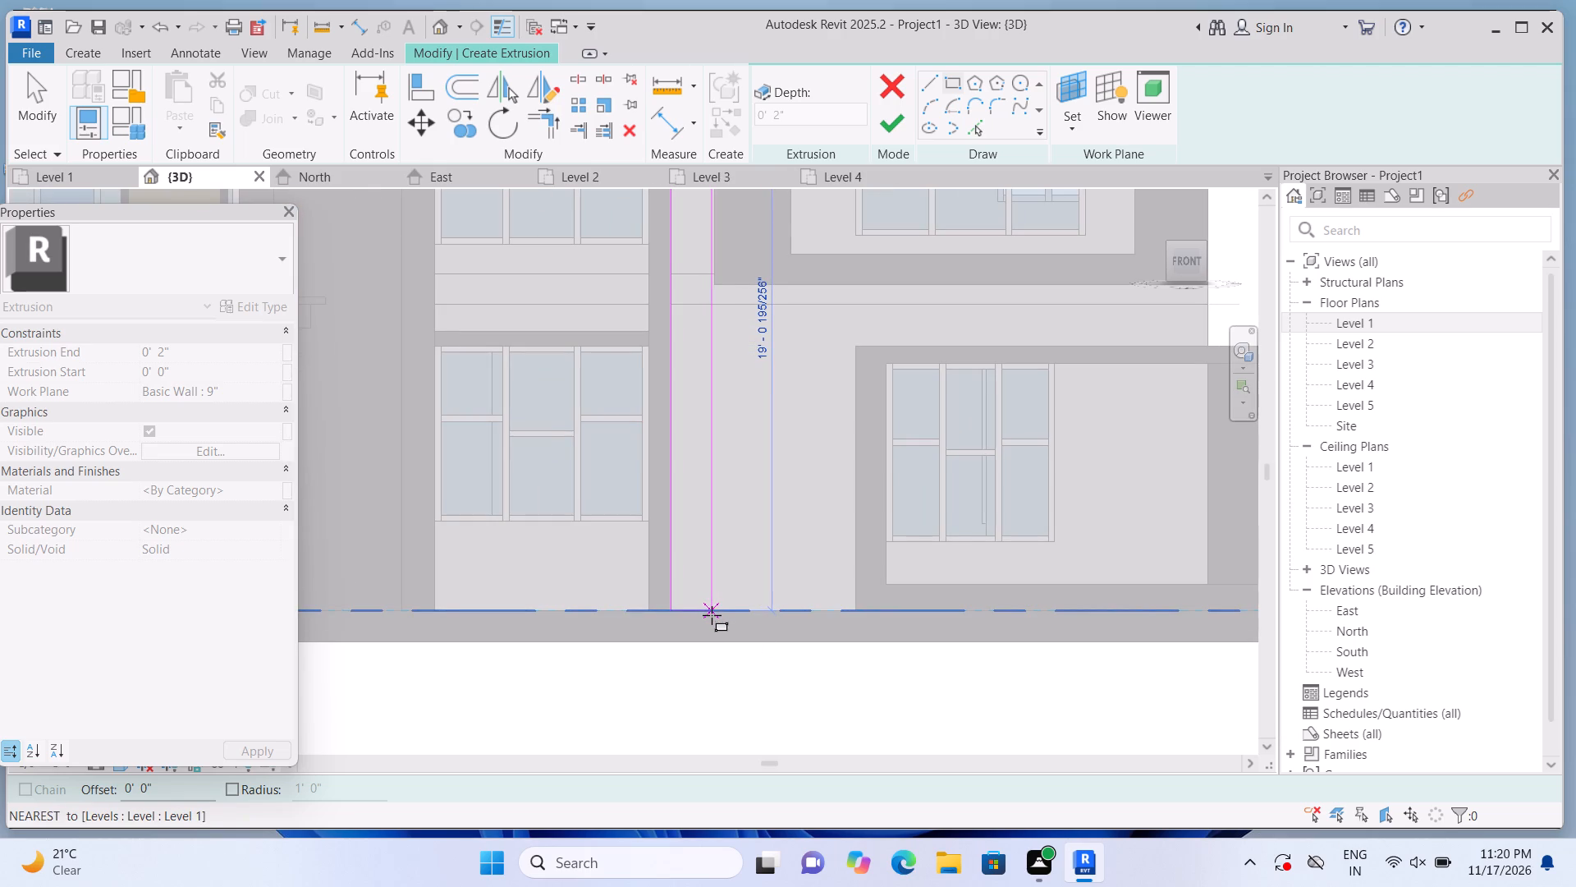
{"action": "left_click", "coordinate": [714, 618]}
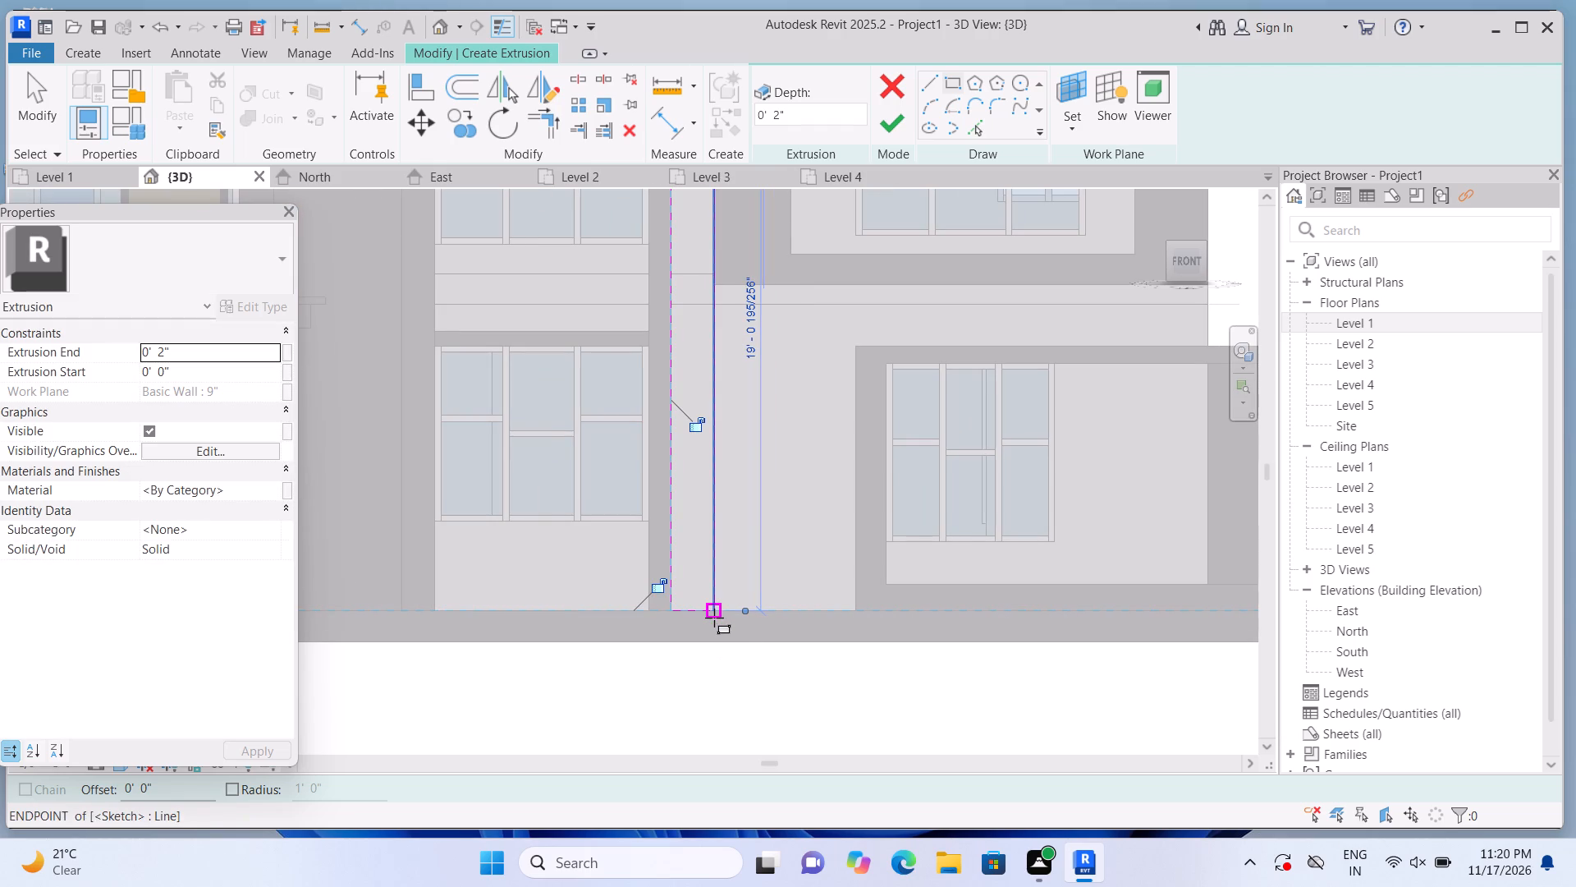
{"action": "left_click", "coordinate": [902, 117]}
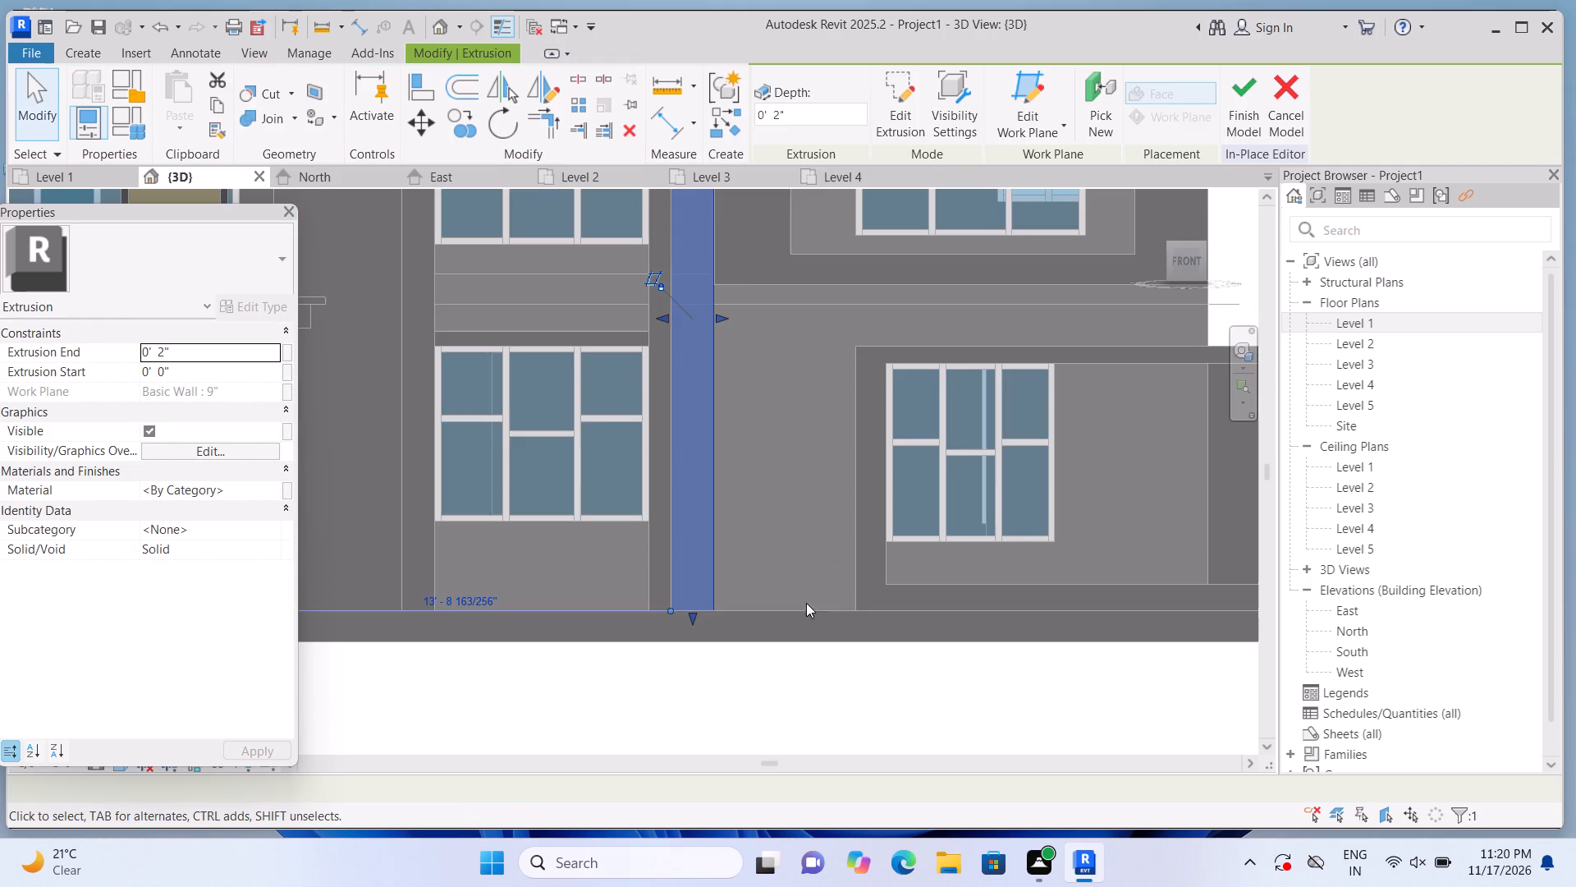
{"action": "left_click", "coordinate": [784, 677]}
Join the geometry of the tall vertical strip with the joined band above the central windows.
{"action": "scroll", "coordinate": [792, 613], "scroll_direction": "down", "scroll_amount": 4}
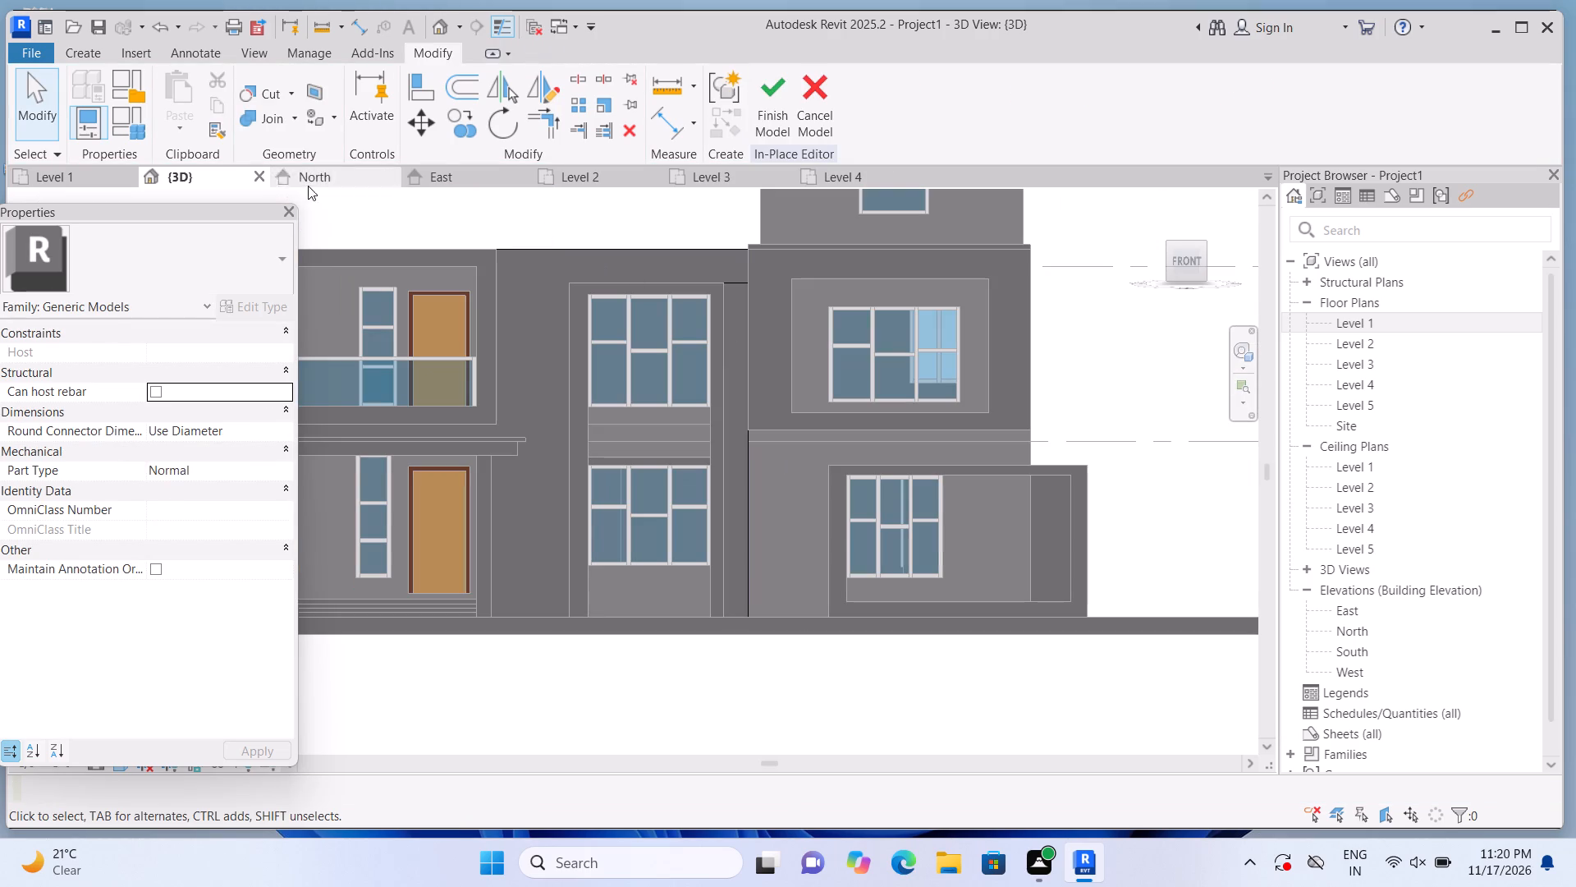
{"action": "left_click", "coordinate": [289, 113]}
{"action": "left_click", "coordinate": [300, 139]}
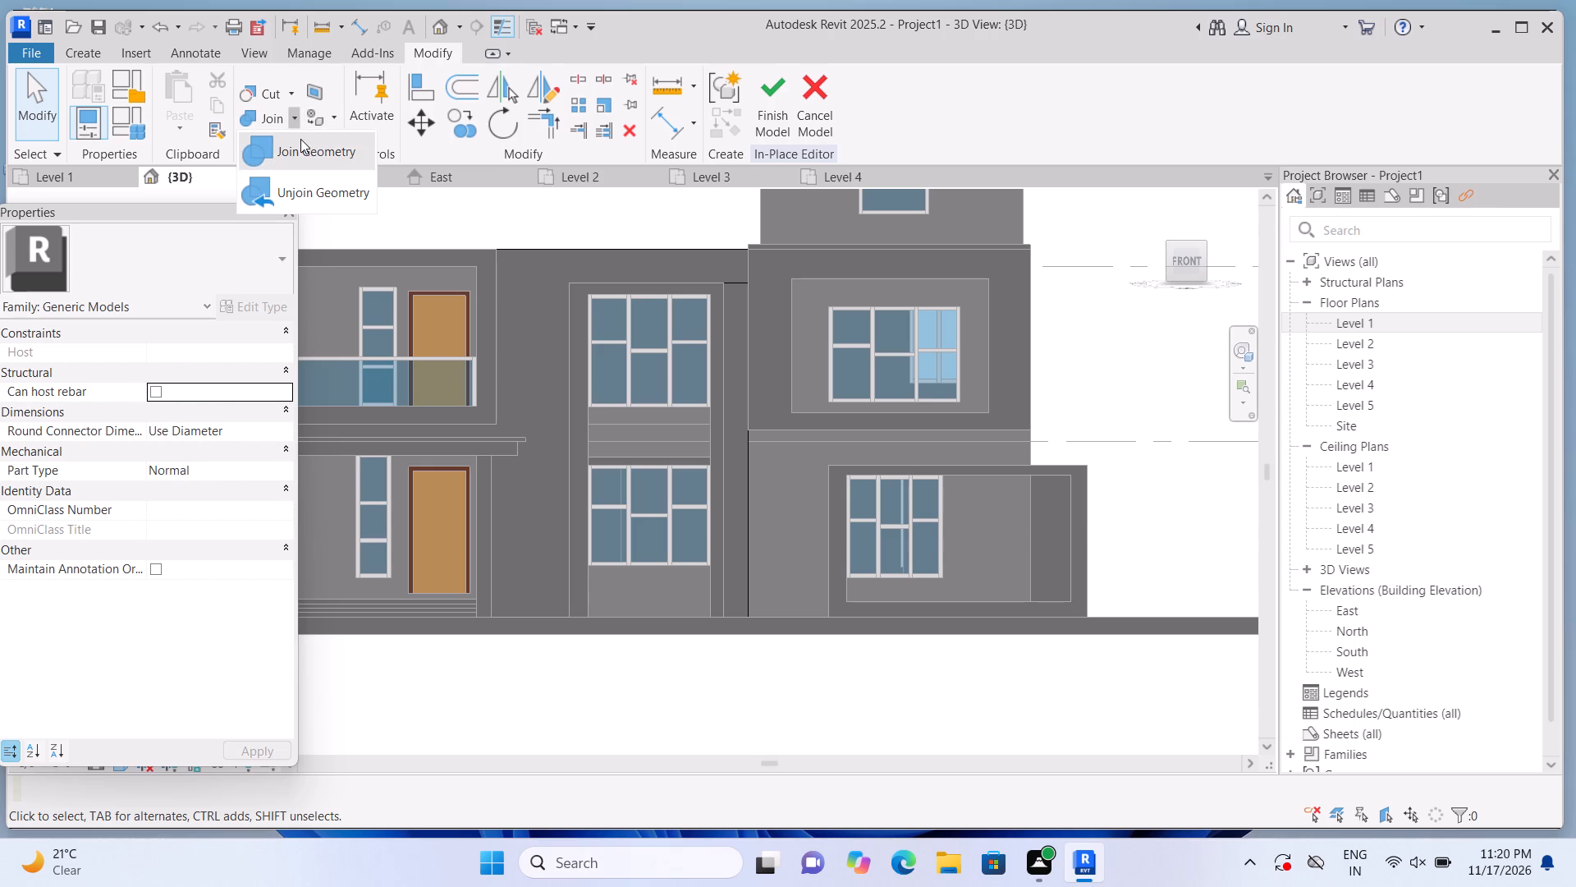
{"action": "scroll", "coordinate": [593, 292], "scroll_direction": "up", "scroll_amount": 1}
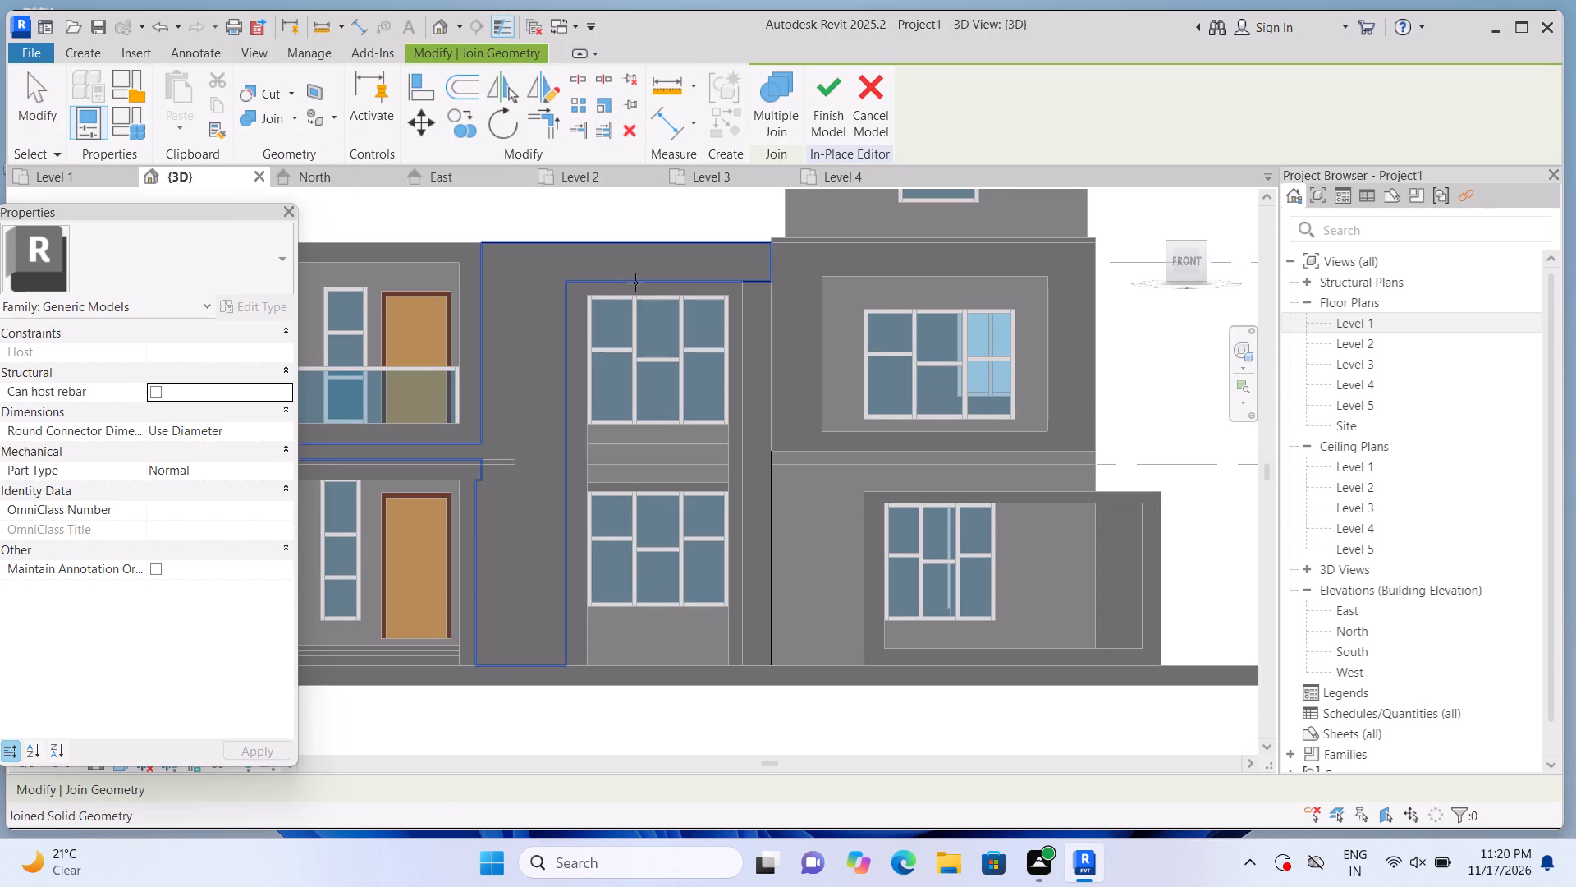
{"action": "left_click", "coordinate": [636, 283]}
{"action": "left_click", "coordinate": [754, 355]}
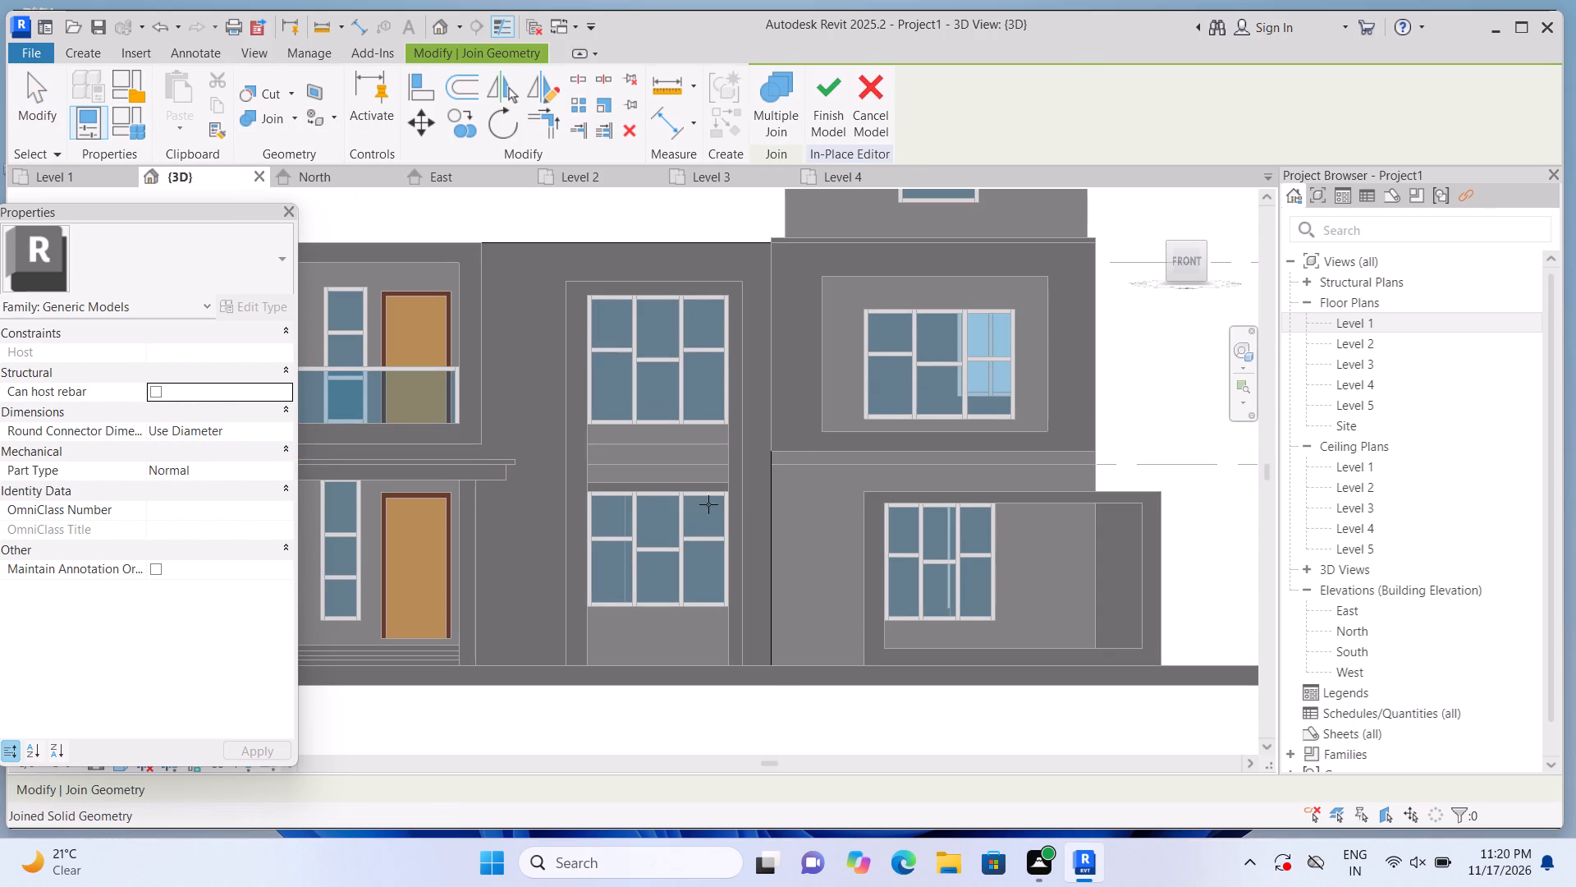
Extrude a wall panel about 4'-7 1/4" wide, 10'-7 3/4" tall and 4" deep below the upper-floor box, beside the ground-floor window frame.
{"action": "left_click", "coordinate": [90, 56]}
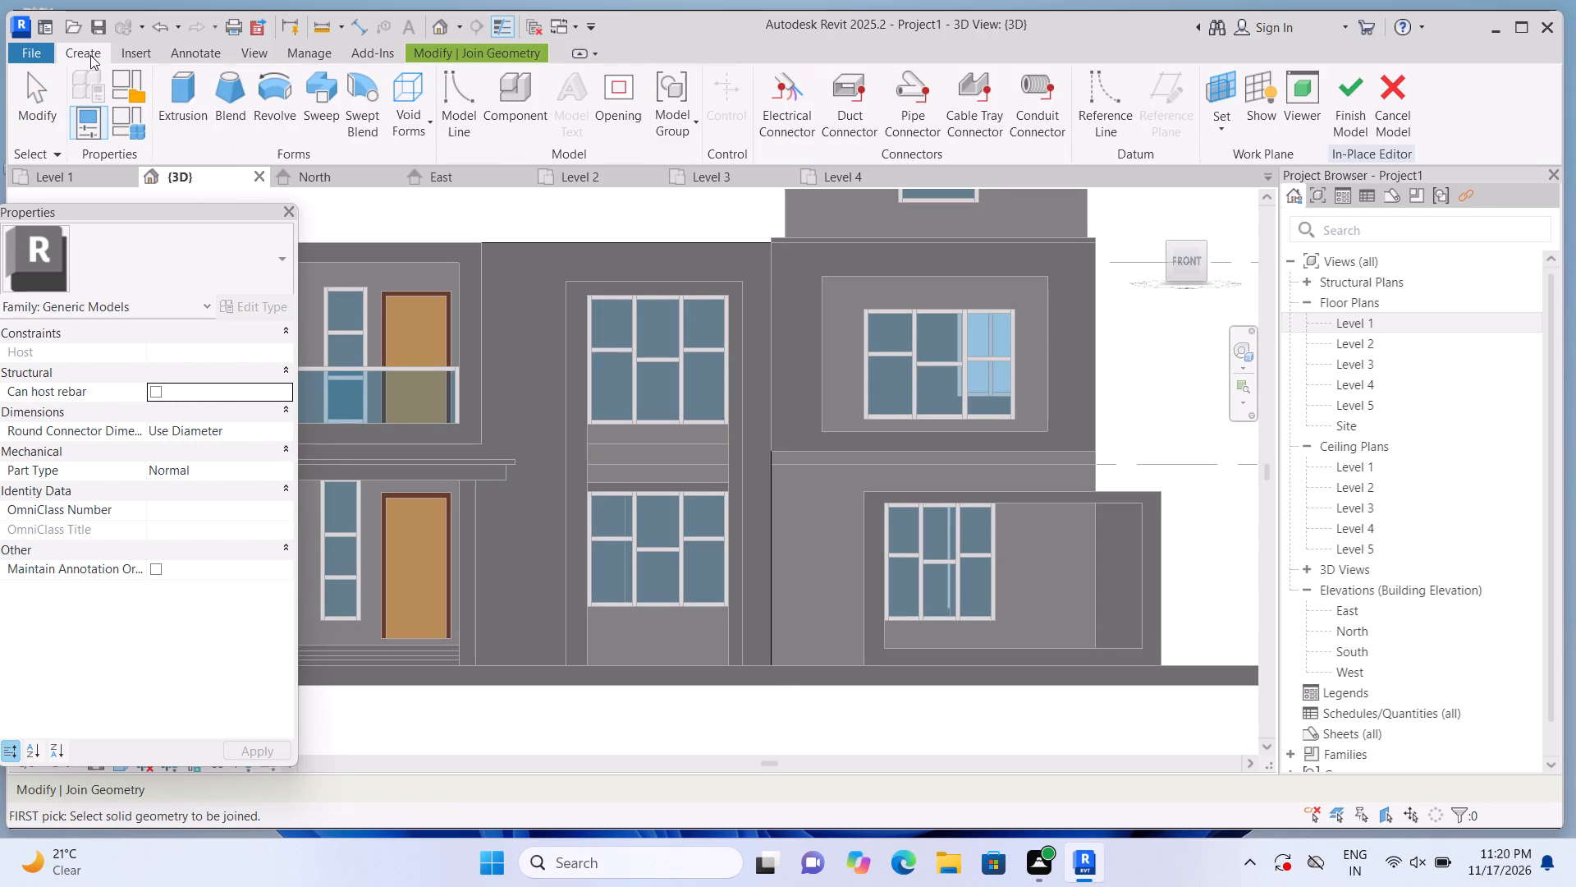
{"action": "left_click", "coordinate": [190, 84]}
{"action": "left_click", "coordinate": [1069, 133]}
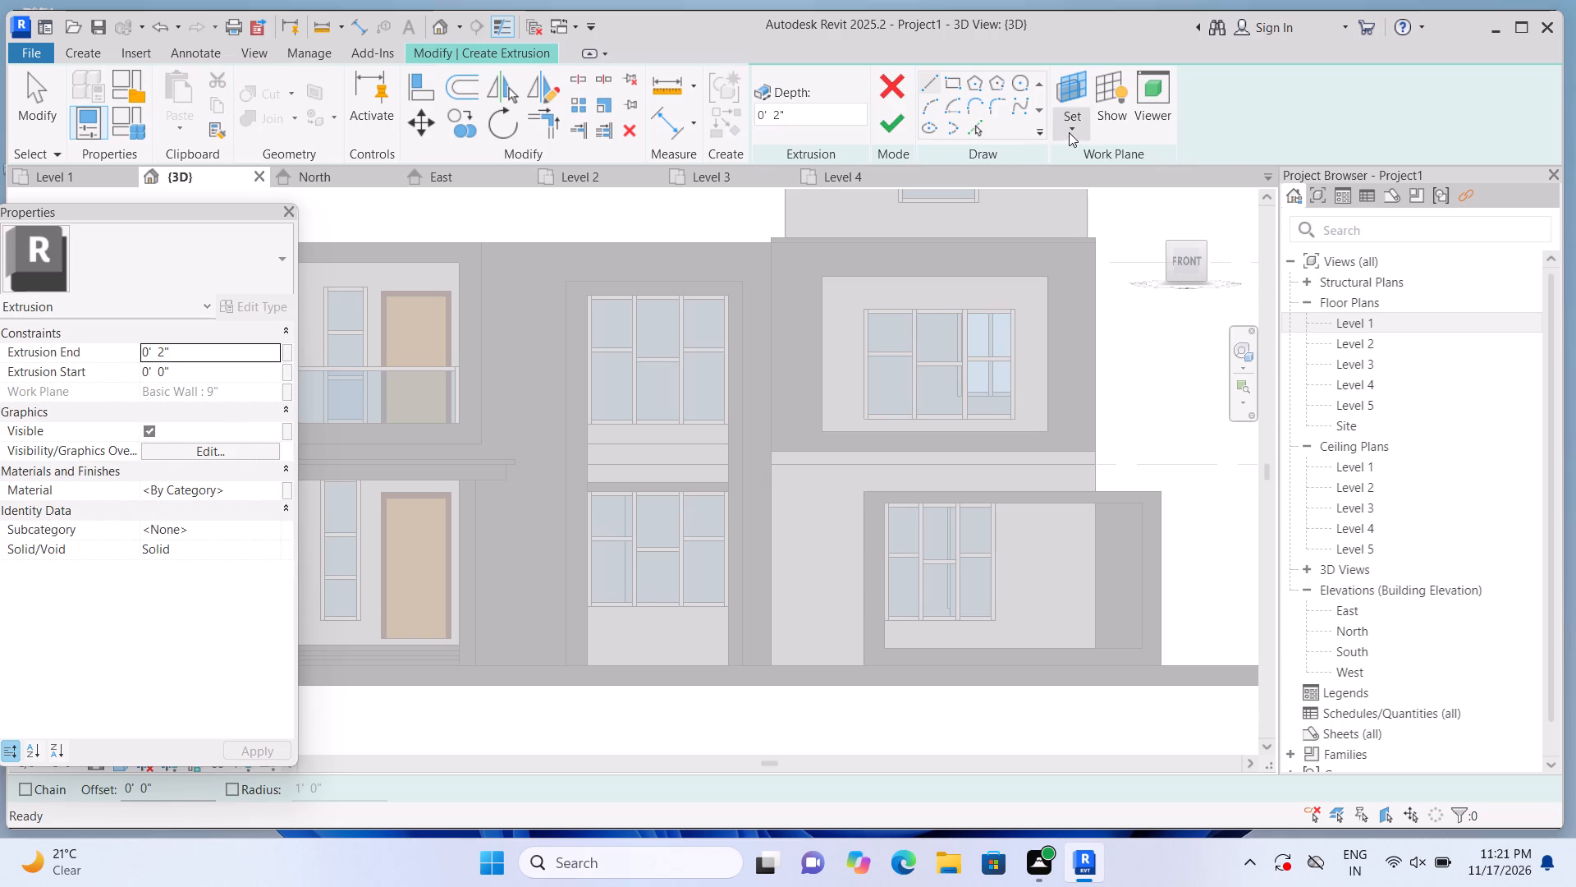
{"action": "left_click", "coordinate": [1093, 194]}
{"action": "scroll", "coordinate": [870, 511], "scroll_direction": "up", "scroll_amount": 2}
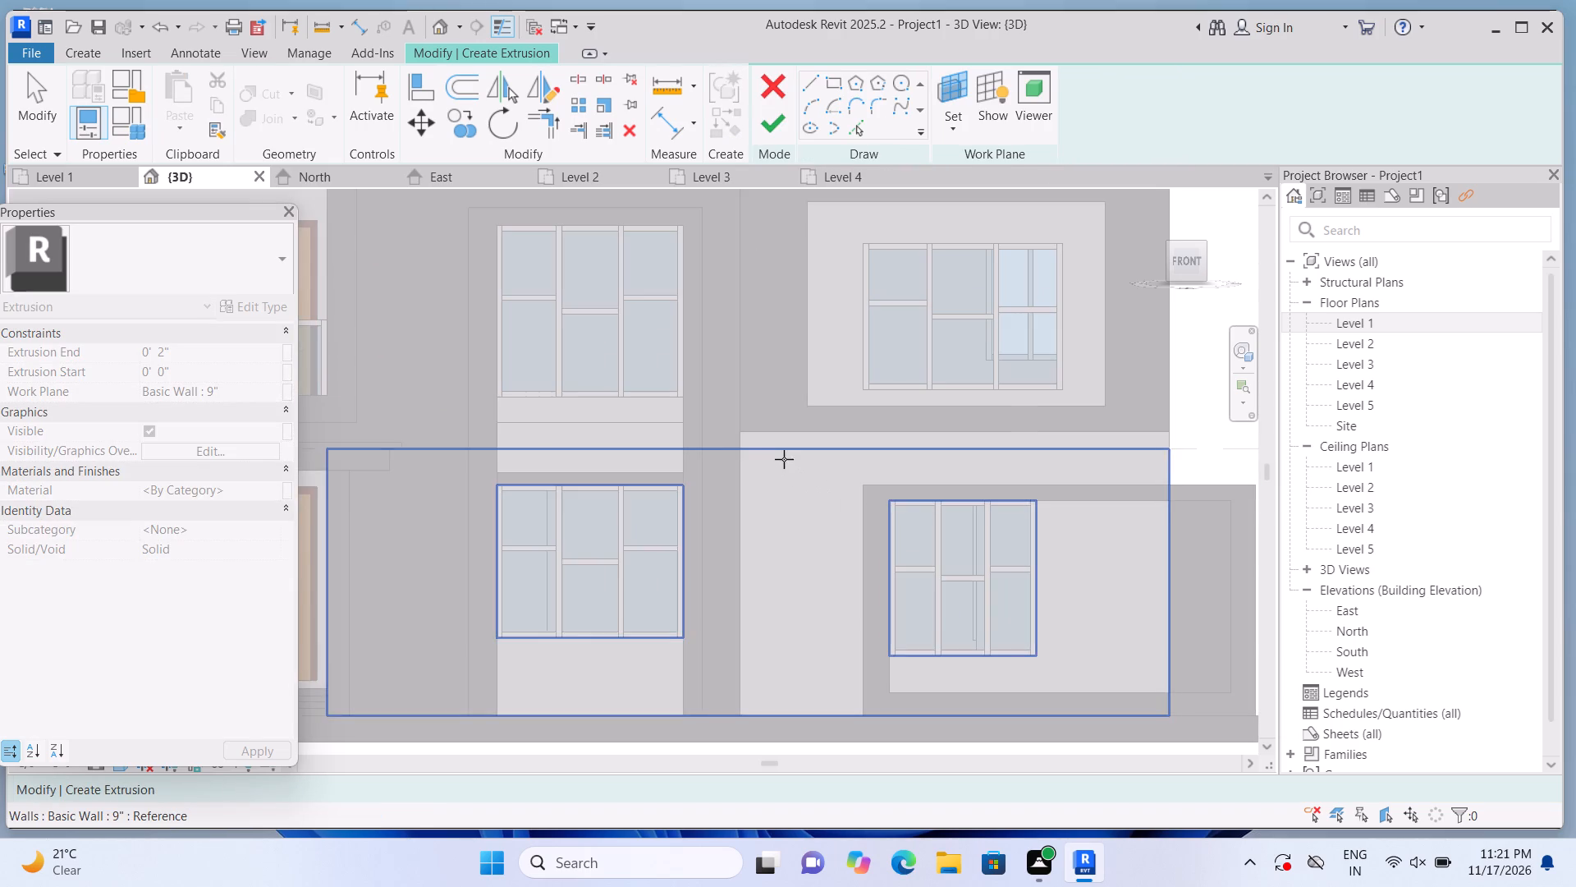
{"action": "left_click", "coordinate": [828, 80]}
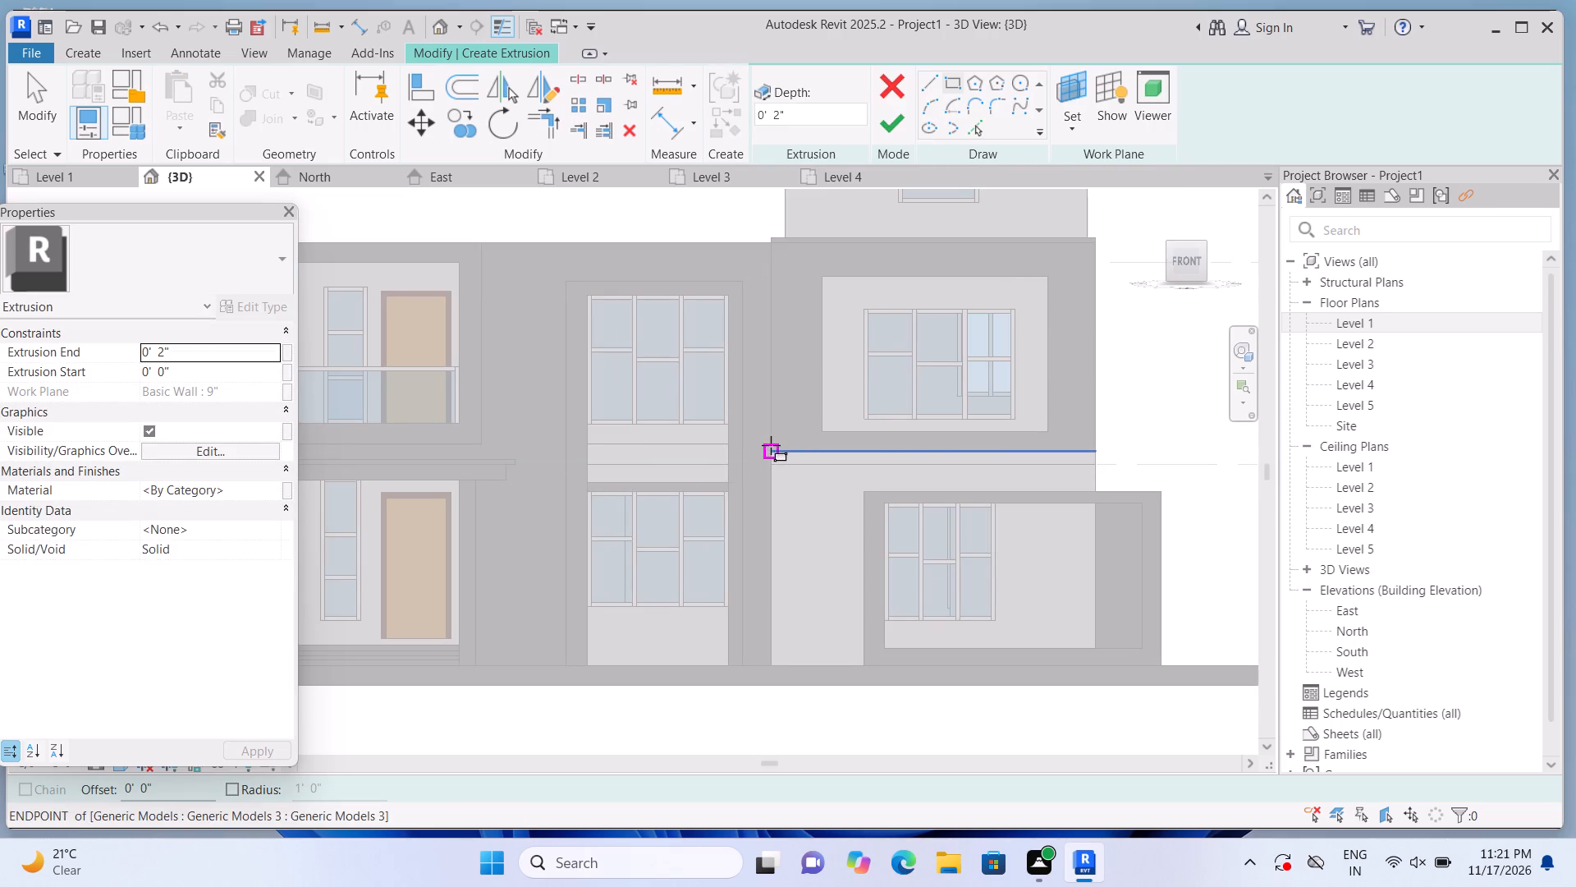
{"action": "left_click", "coordinate": [771, 445]}
{"action": "scroll", "coordinate": [831, 620], "scroll_direction": "up", "scroll_amount": 5}
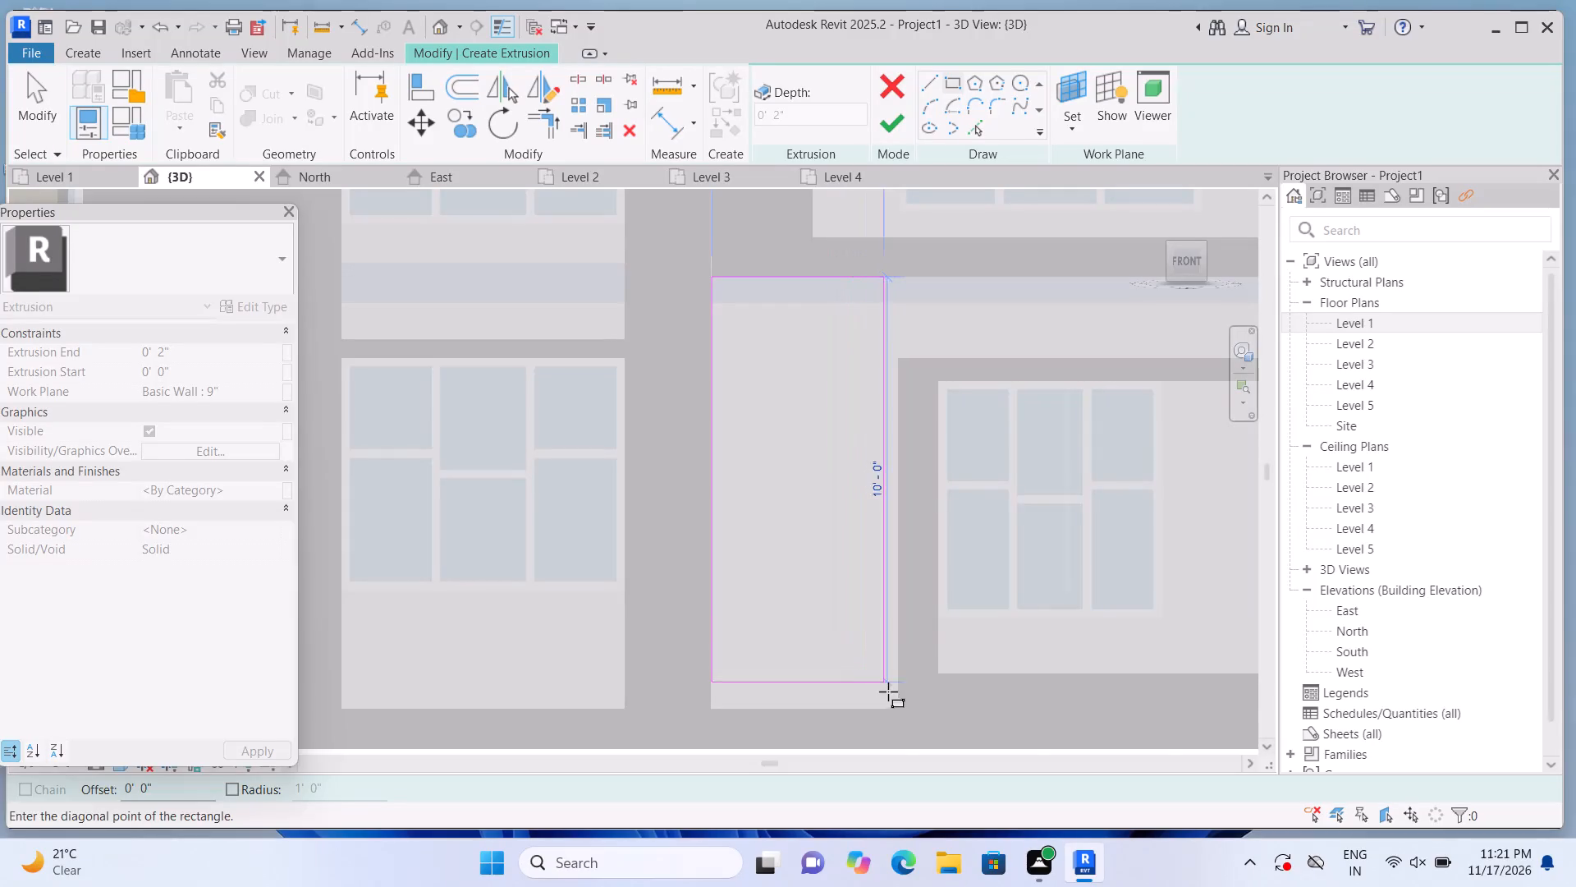
{"action": "left_click", "coordinate": [897, 707]}
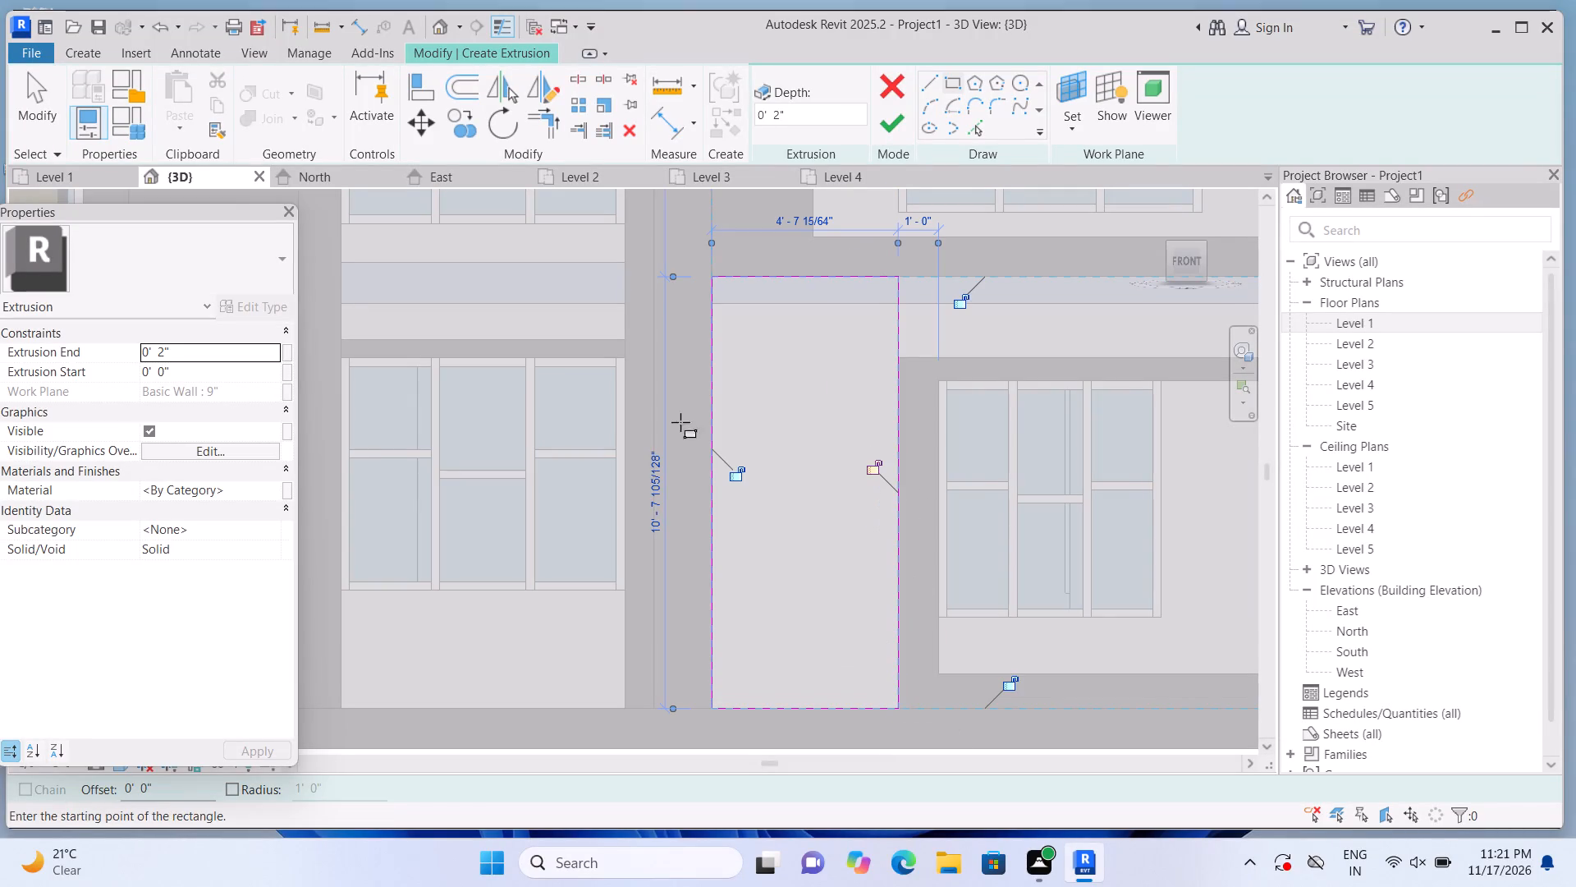
{"action": "left_click", "coordinate": [236, 346]}
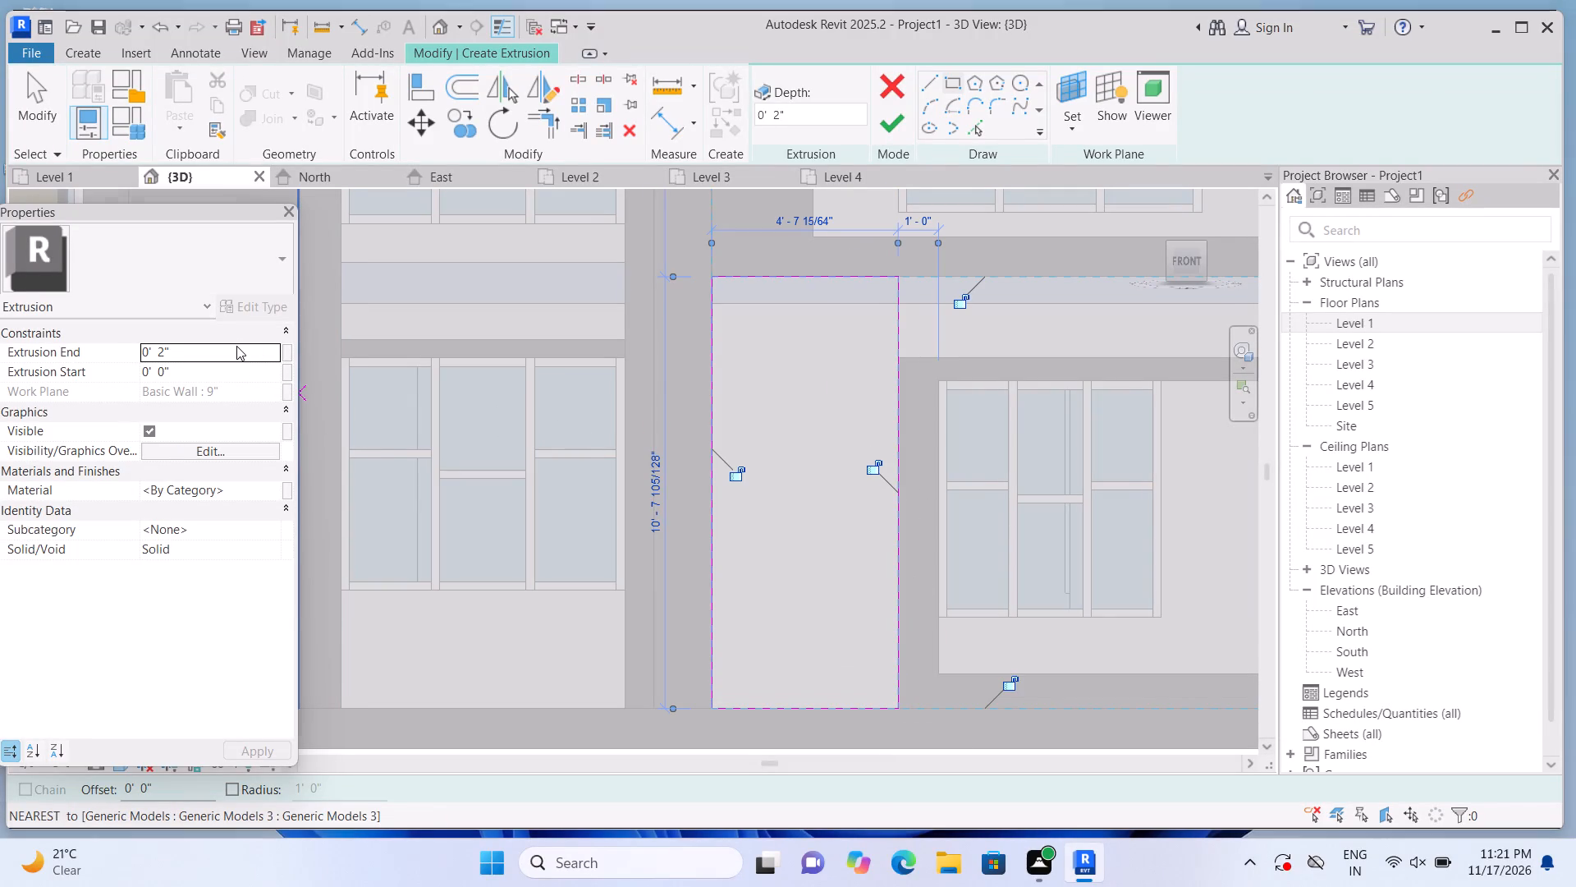
{"action": "key", "text": "BackSpace"}
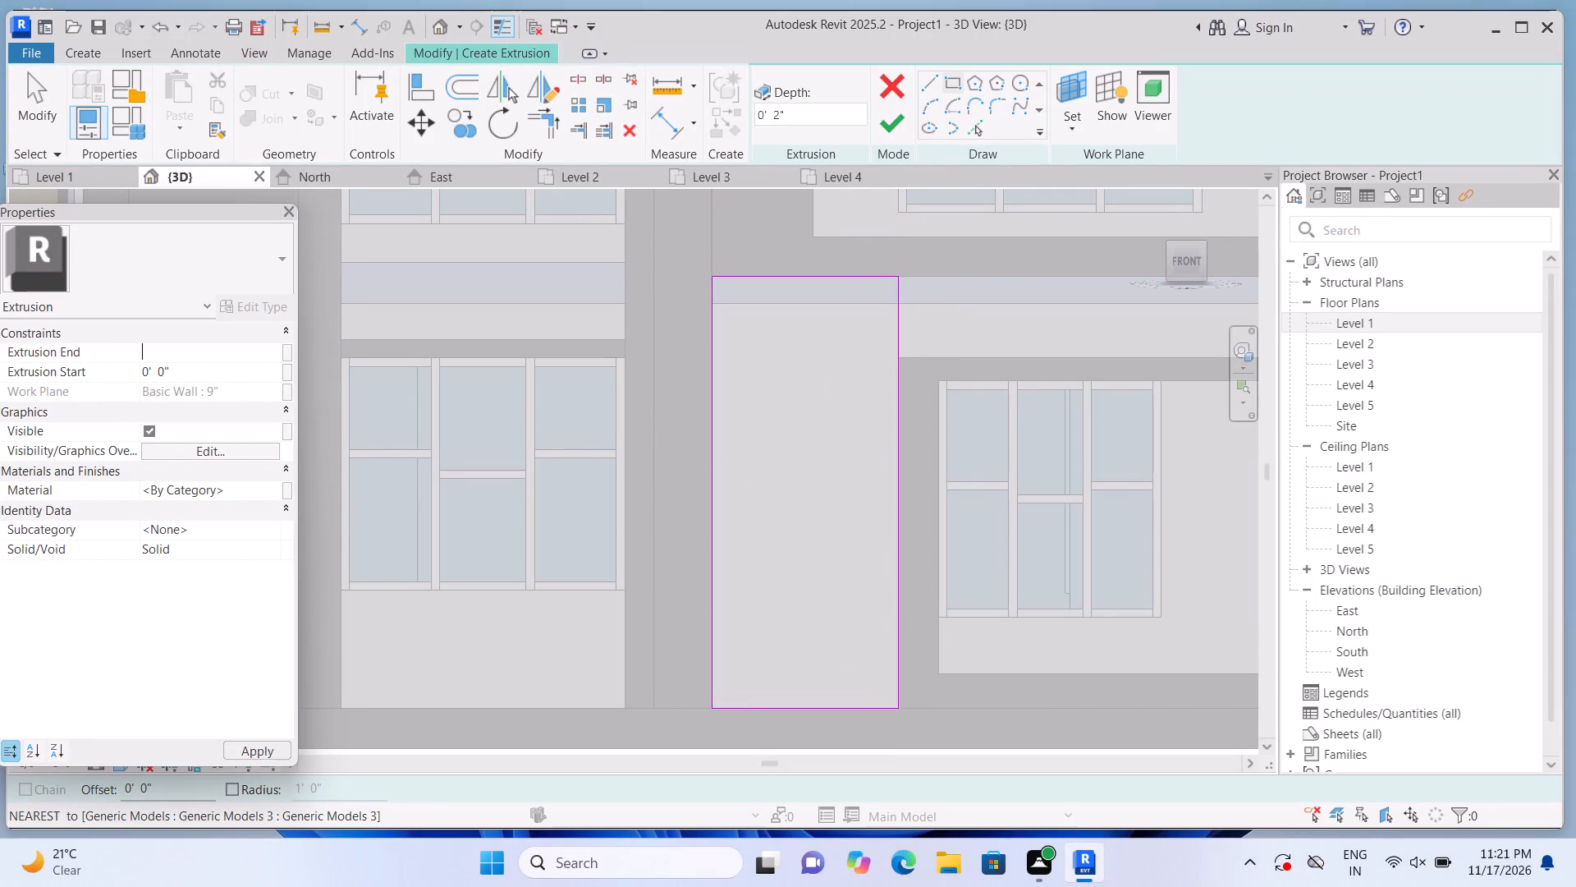
{"action": "key", "text": "4"}
{"action": "key", "text": "shift+quotedbl"}
{"action": "key", "text": "Return"}
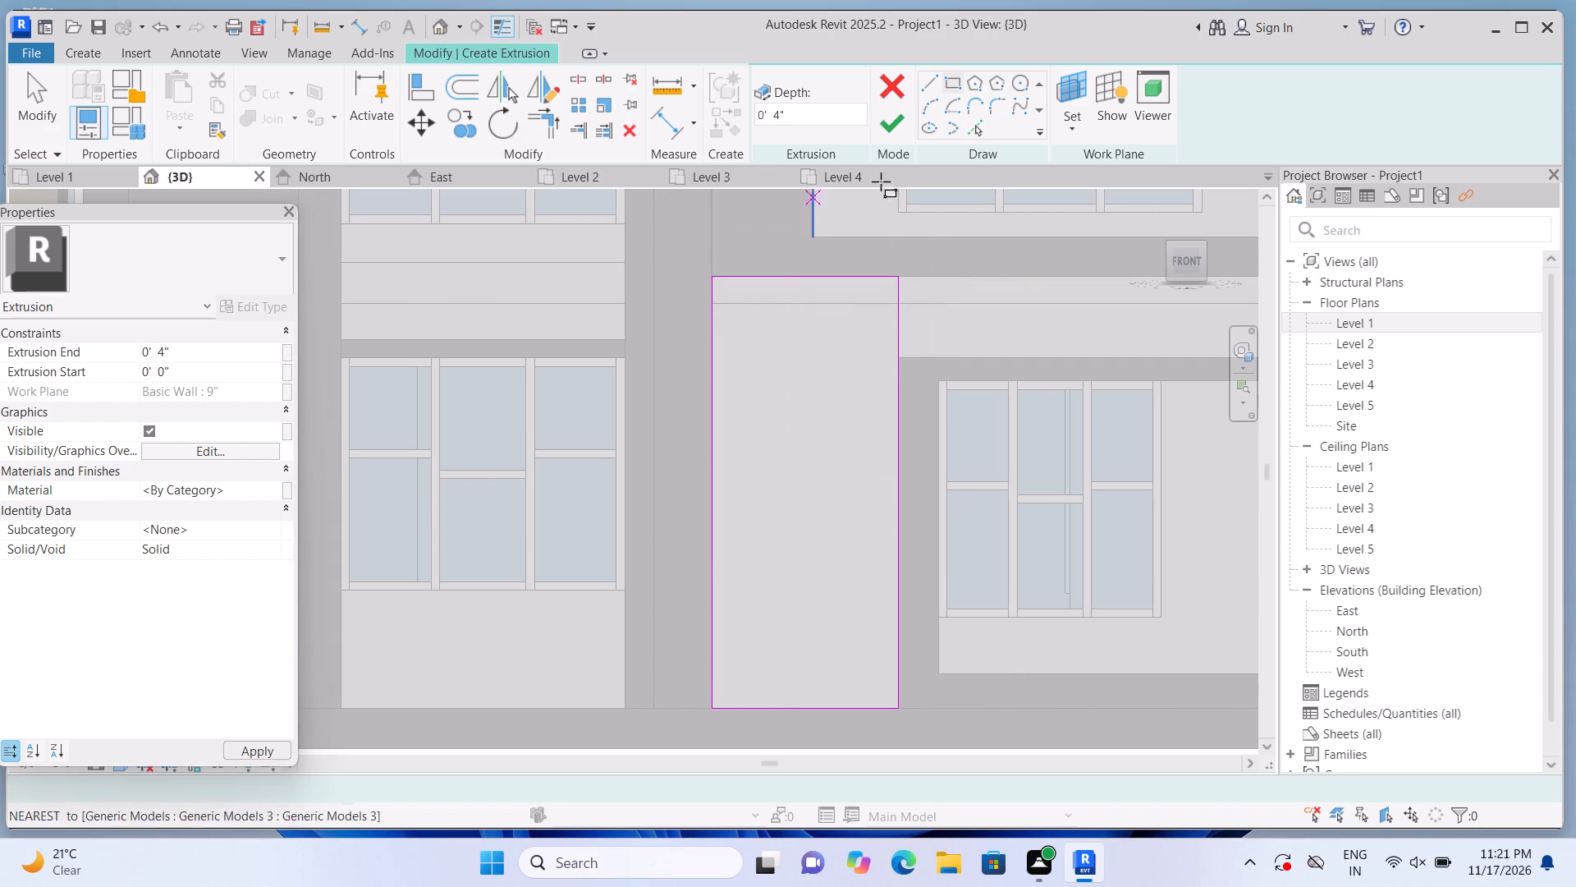
{"action": "left_click", "coordinate": [897, 131]}
{"action": "scroll", "coordinate": [858, 397], "scroll_direction": "down", "scroll_amount": 2}
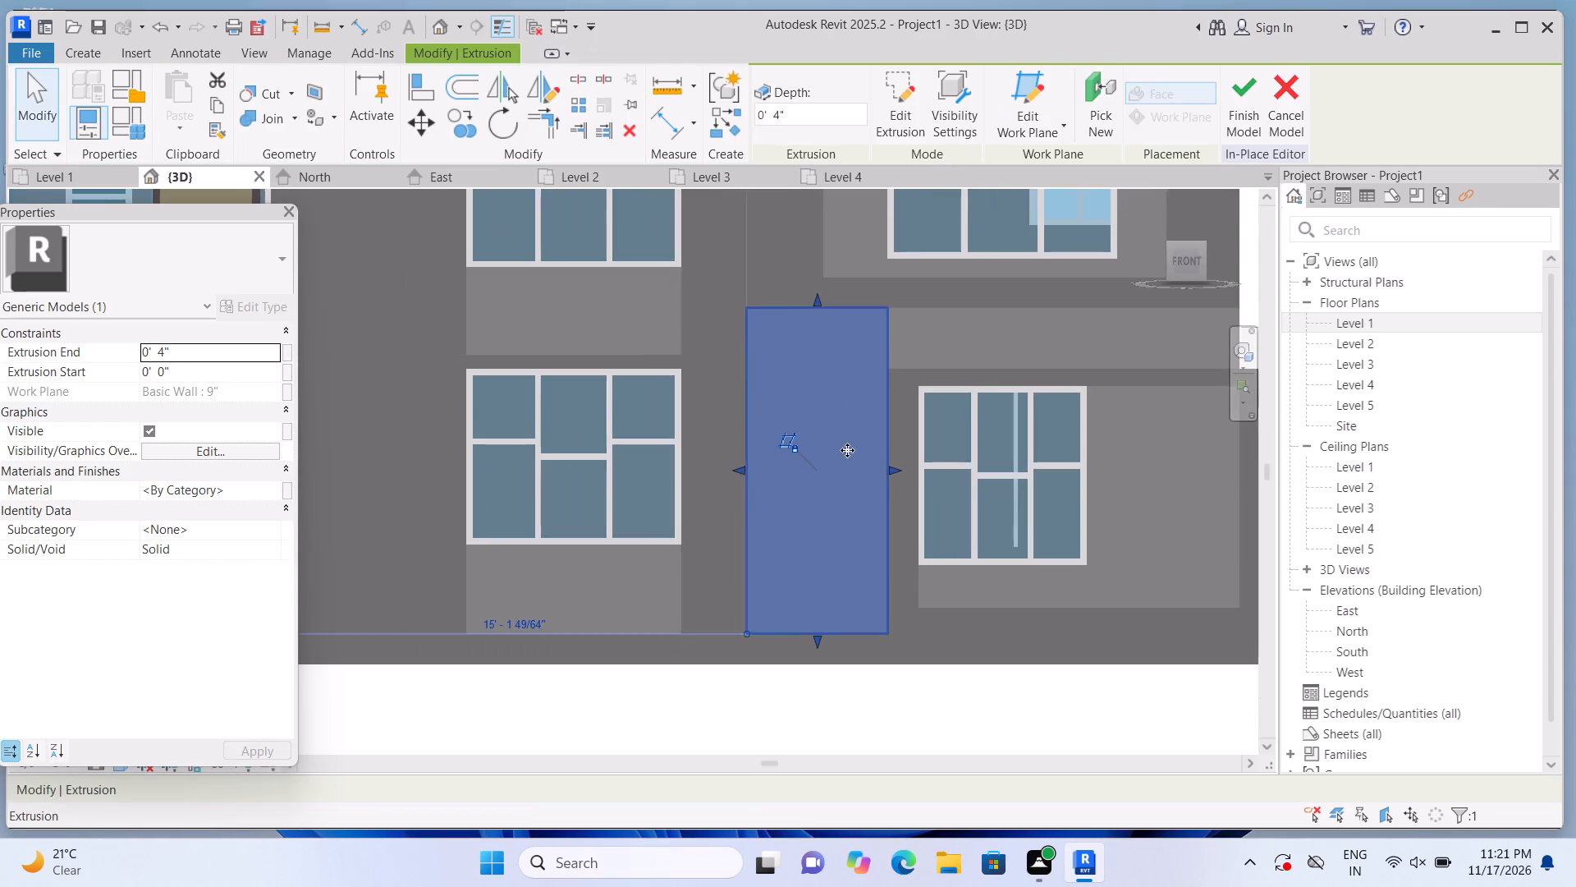
{"action": "left_click", "coordinate": [858, 741]}
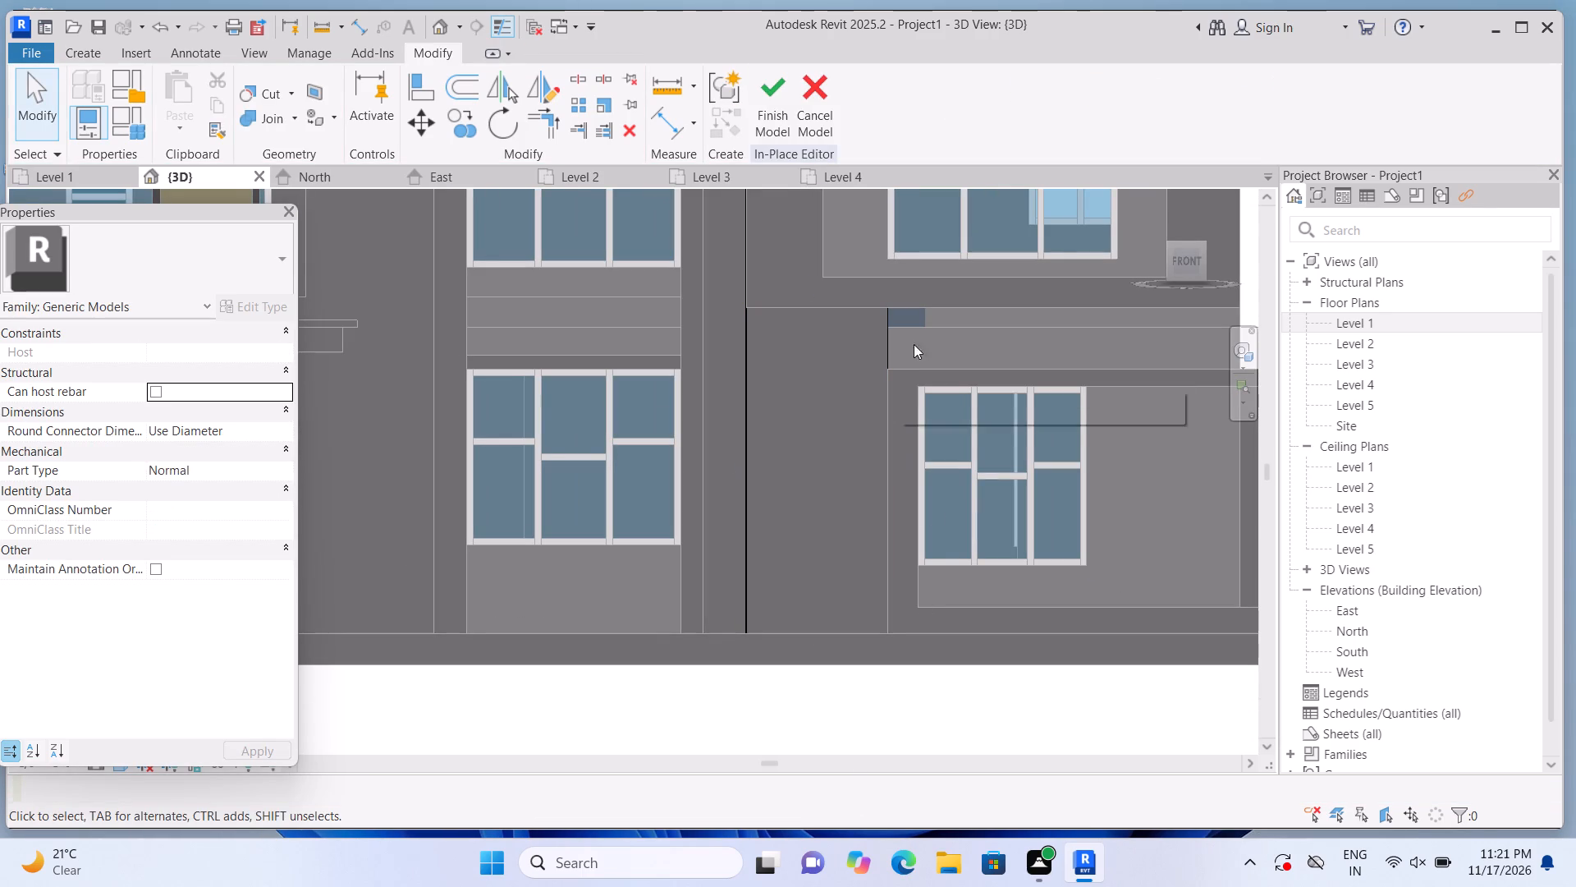
Extrude an 11'-6" by about 2'-0" panel, 4" deep, on the 9" wall's plane between the upper-floor box and the ground-floor window frame.
{"action": "scroll", "coordinate": [412, 384], "scroll_direction": "down", "scroll_amount": 4}
{"action": "scroll", "coordinate": [929, 325], "scroll_direction": "up", "scroll_amount": 2}
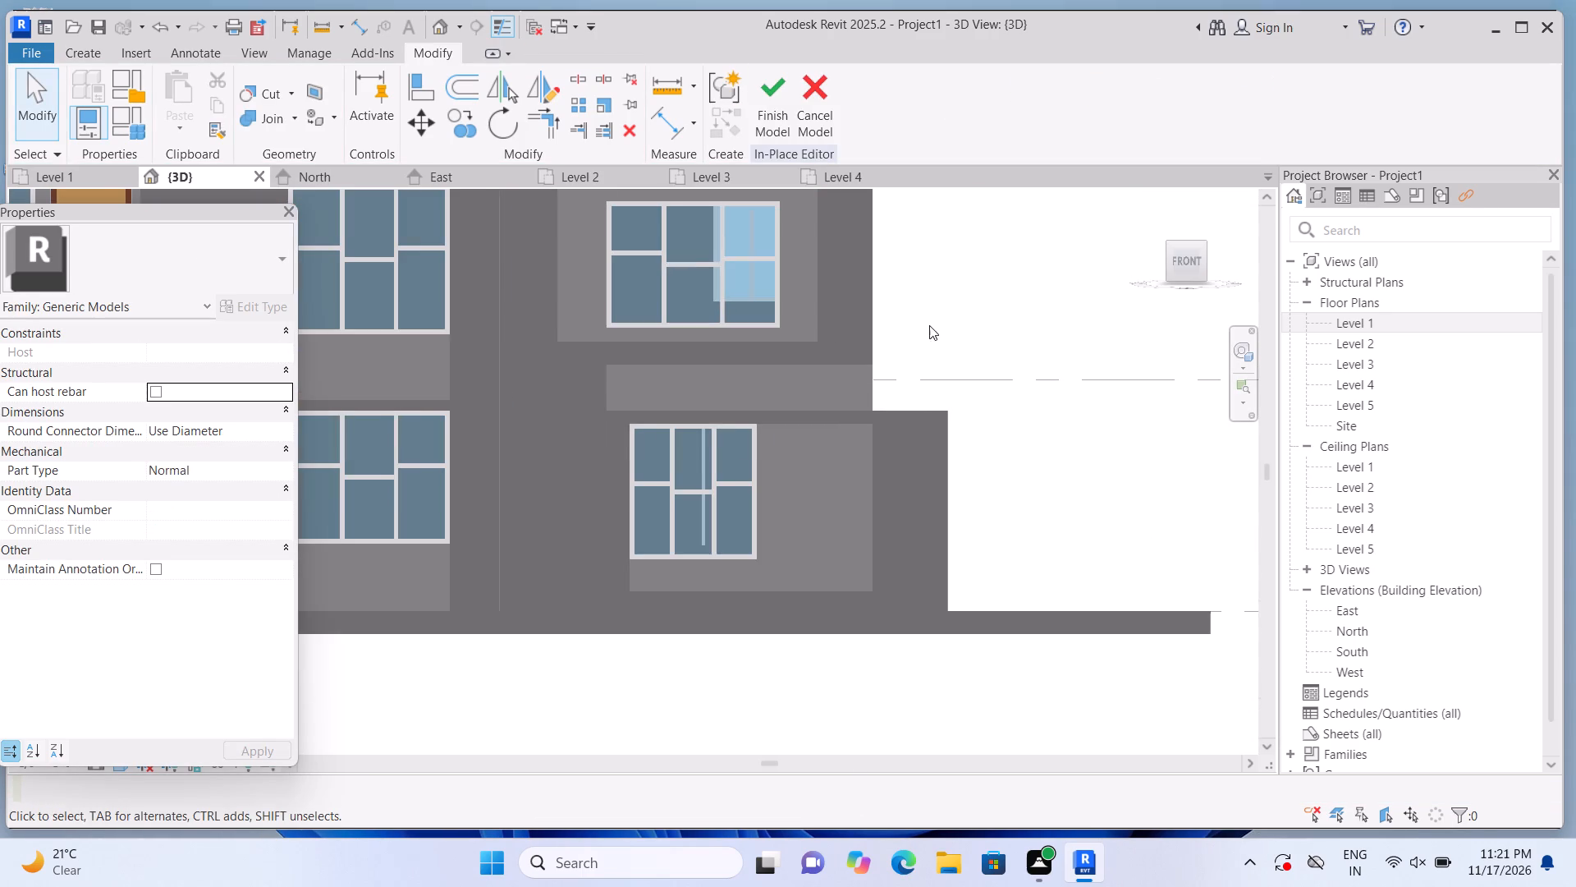
{"action": "left_click", "coordinate": [97, 54]}
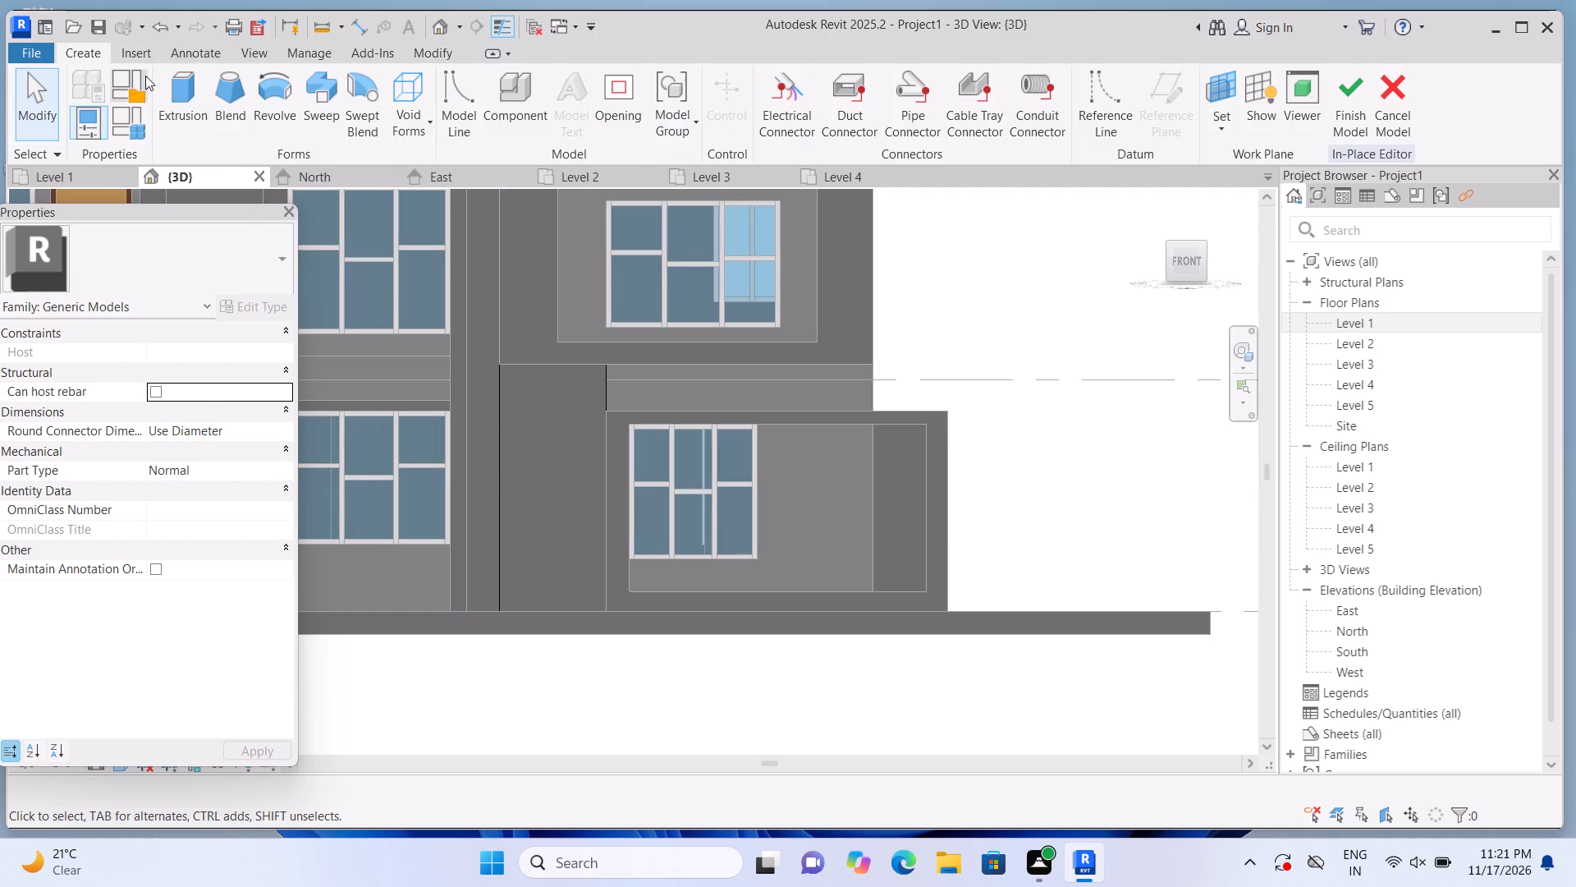
{"action": "left_click", "coordinate": [170, 91]}
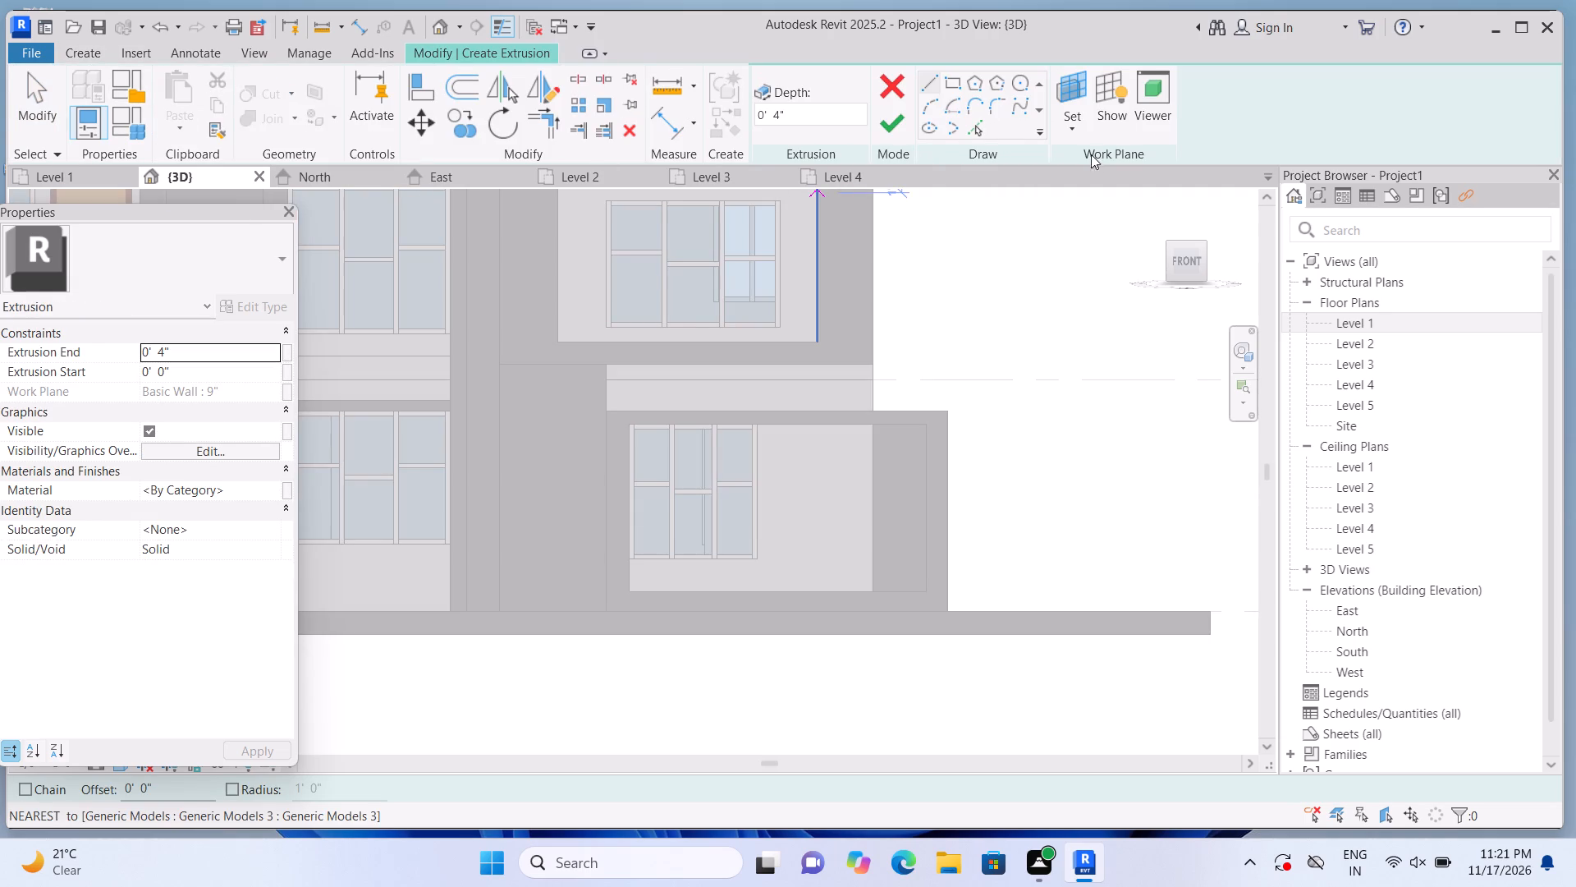
{"action": "left_click", "coordinate": [1083, 122]}
{"action": "left_click", "coordinate": [1121, 199]}
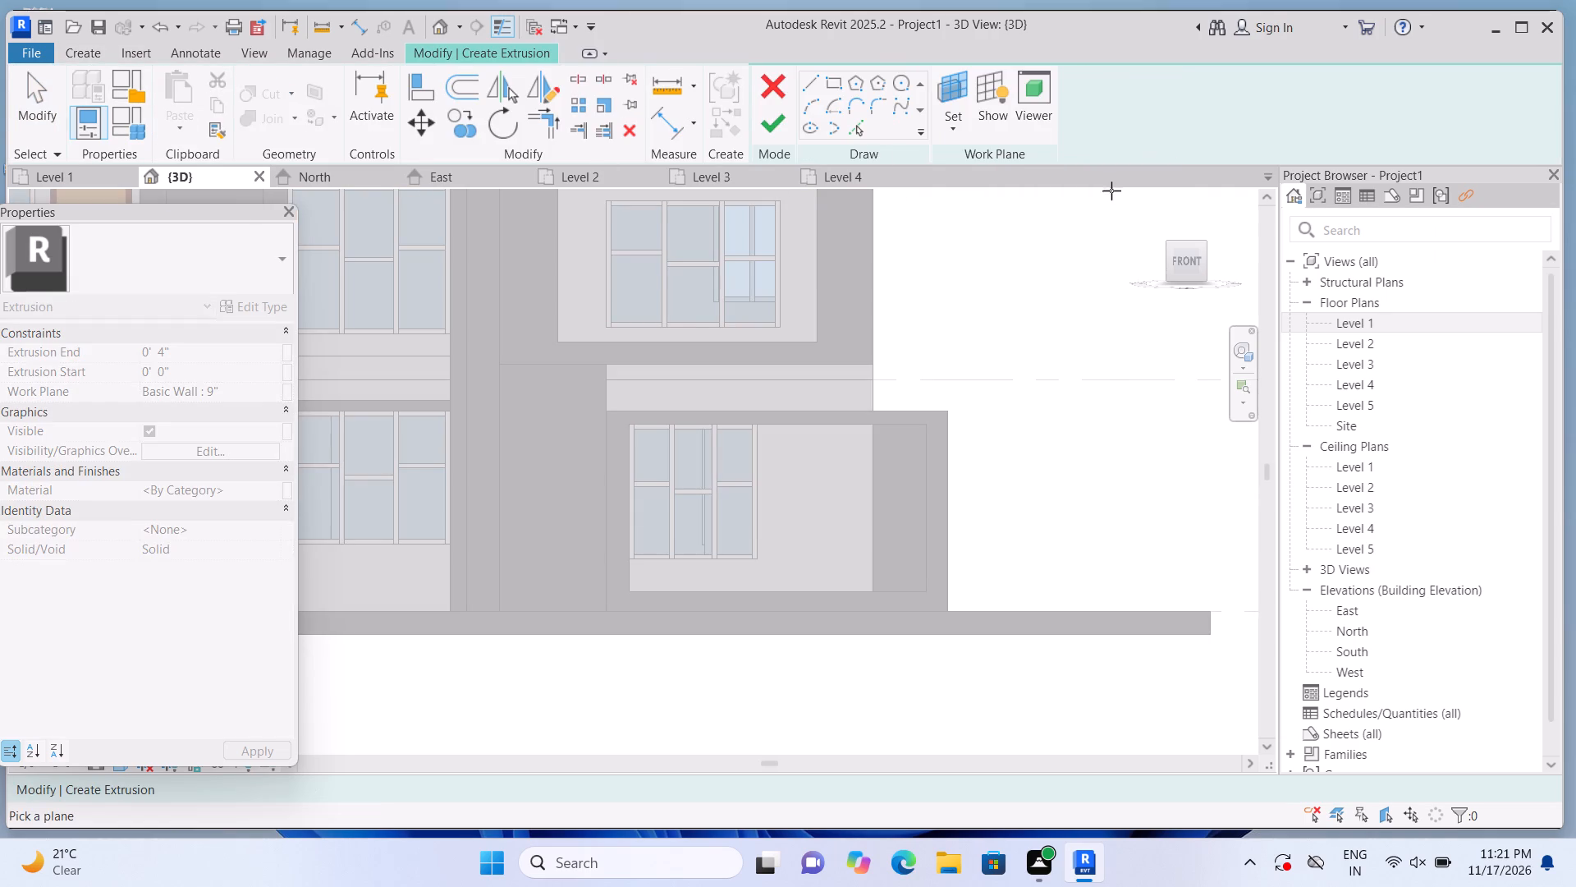
{"action": "left_click", "coordinate": [694, 398]}
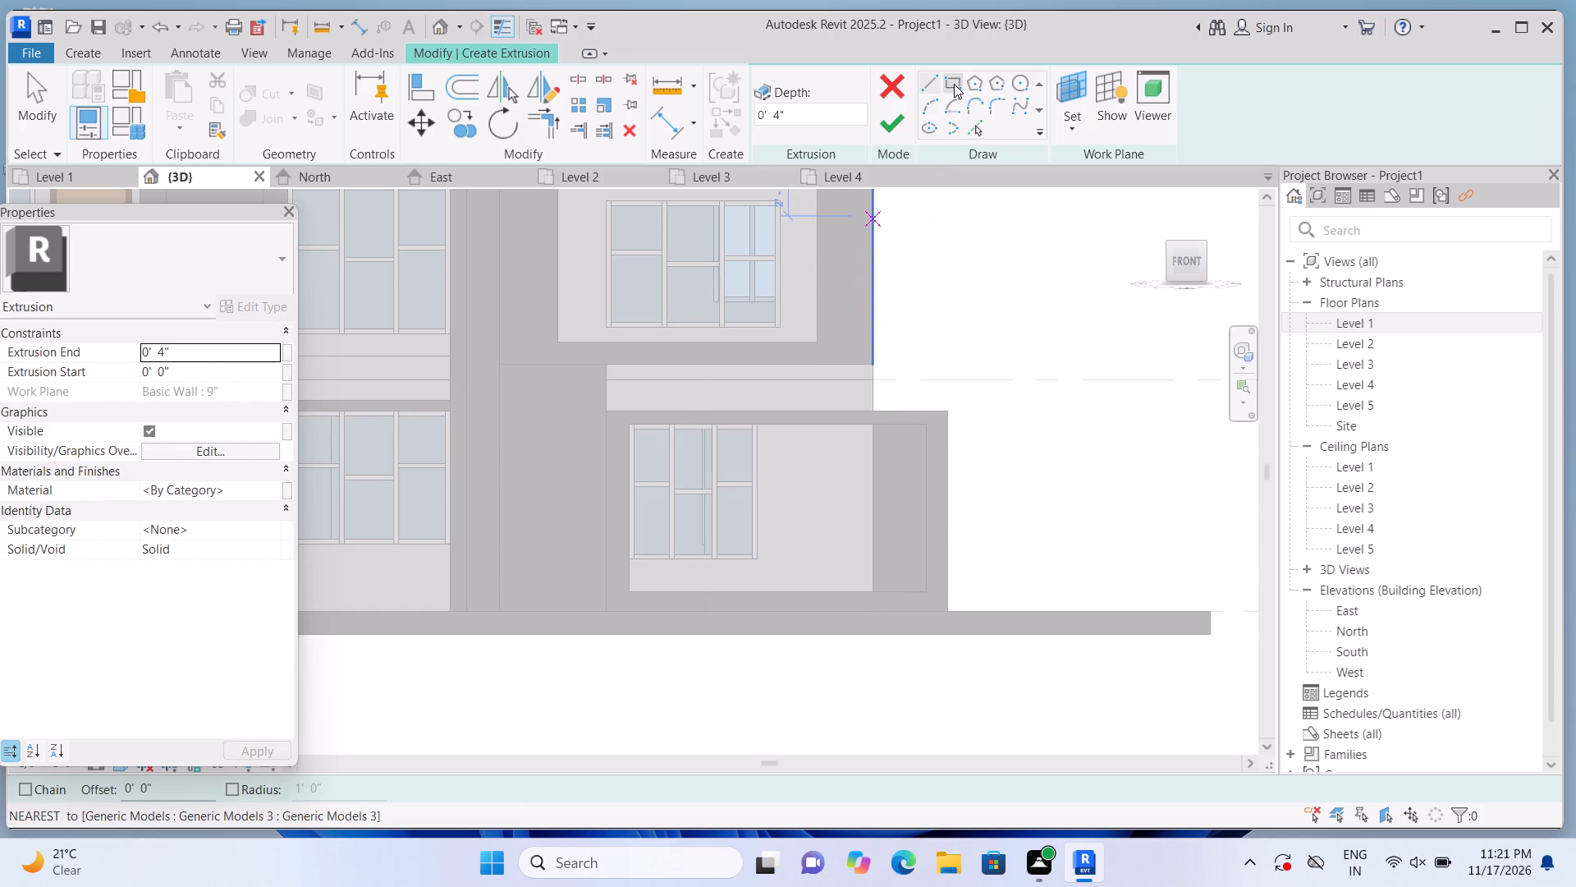
{"action": "left_click", "coordinate": [954, 84]}
{"action": "scroll", "coordinate": [659, 393], "scroll_direction": "up", "scroll_amount": 1}
{"action": "left_click", "coordinate": [599, 356]}
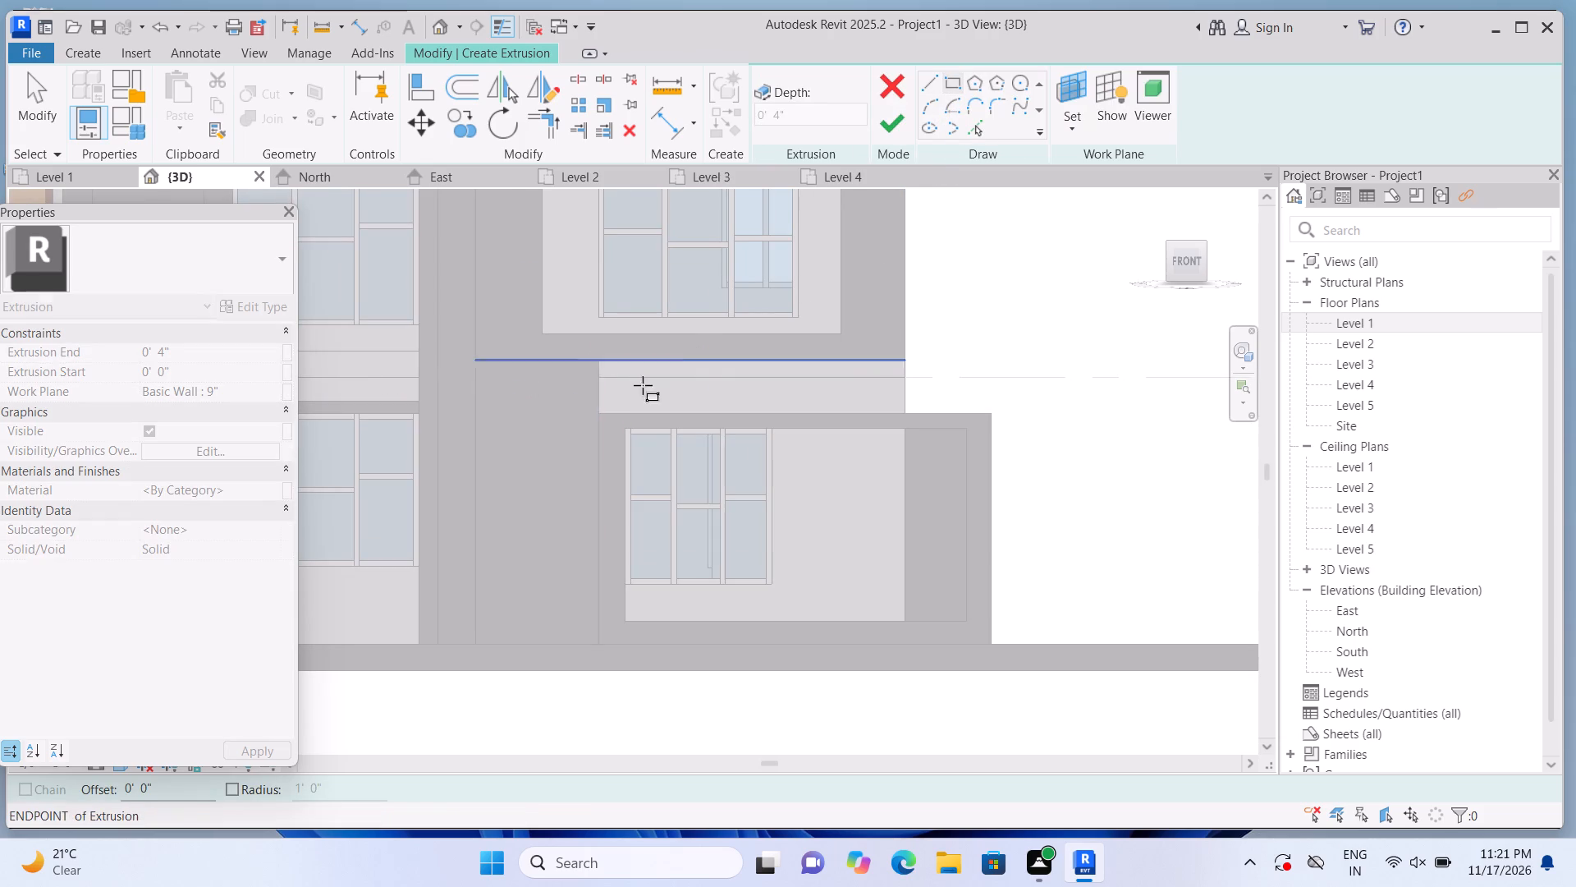
{"action": "scroll", "coordinate": [827, 440], "scroll_direction": "up", "scroll_amount": 2}
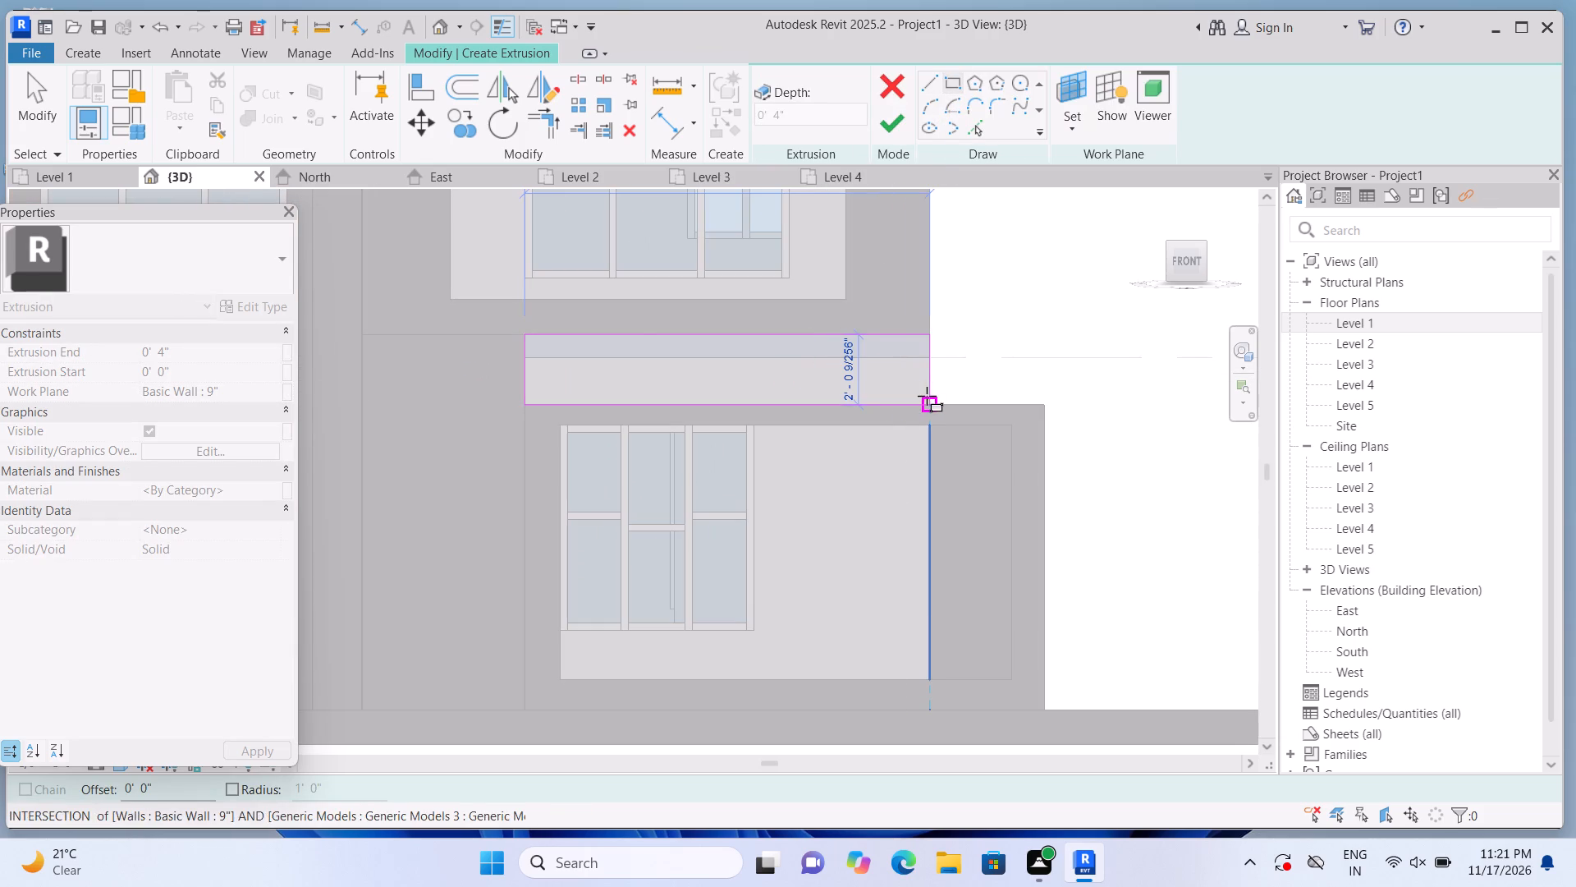
{"action": "left_click", "coordinate": [929, 396]}
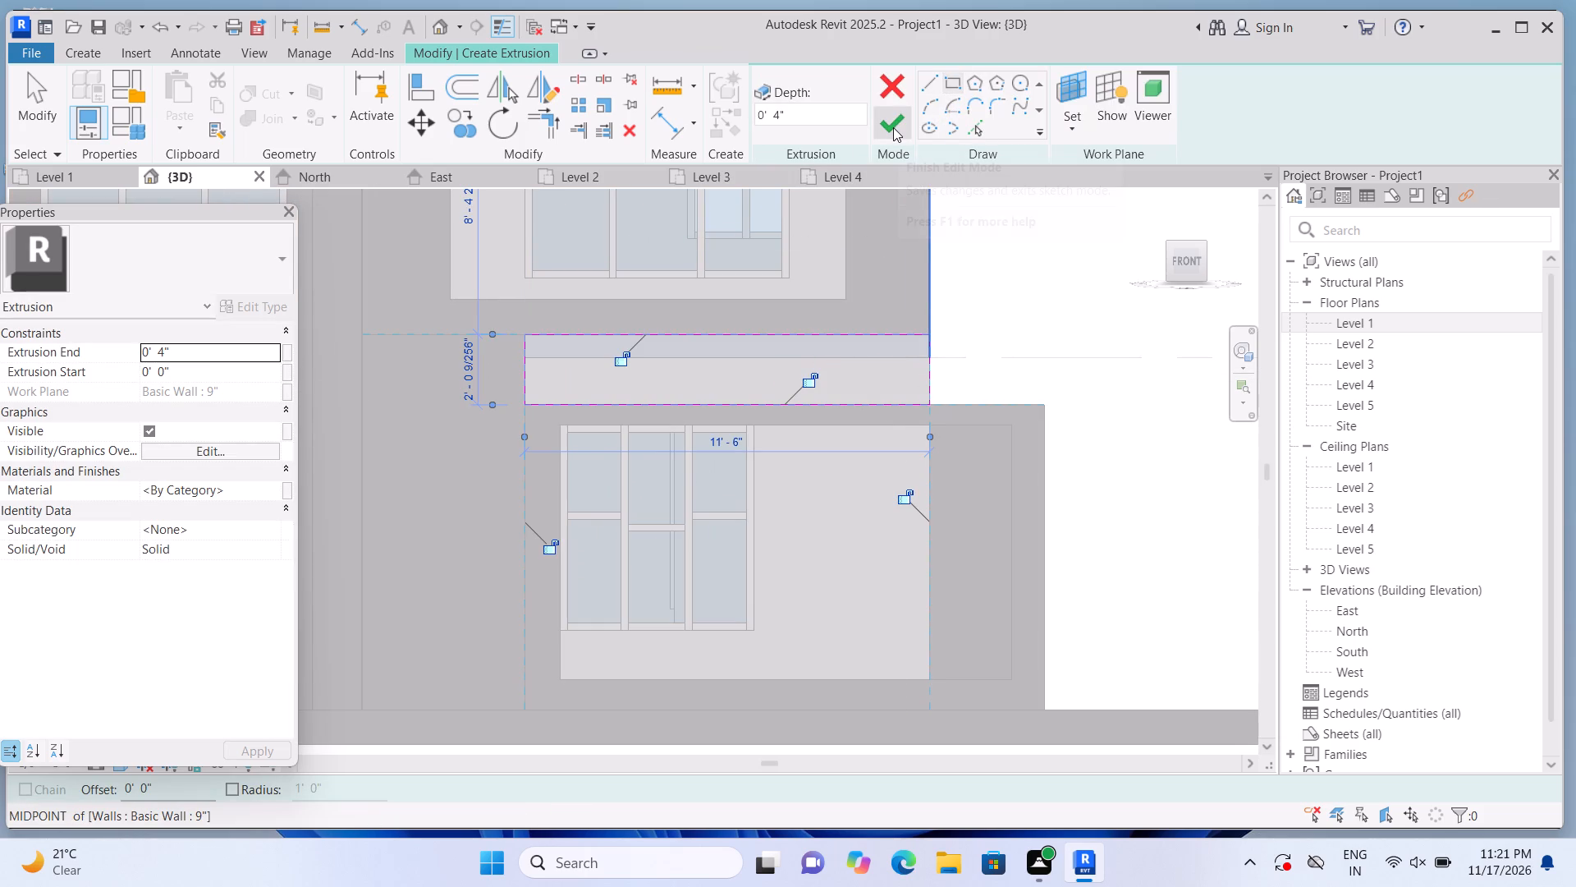
{"action": "left_click", "coordinate": [893, 127]}
{"action": "left_click", "coordinate": [1012, 315]}
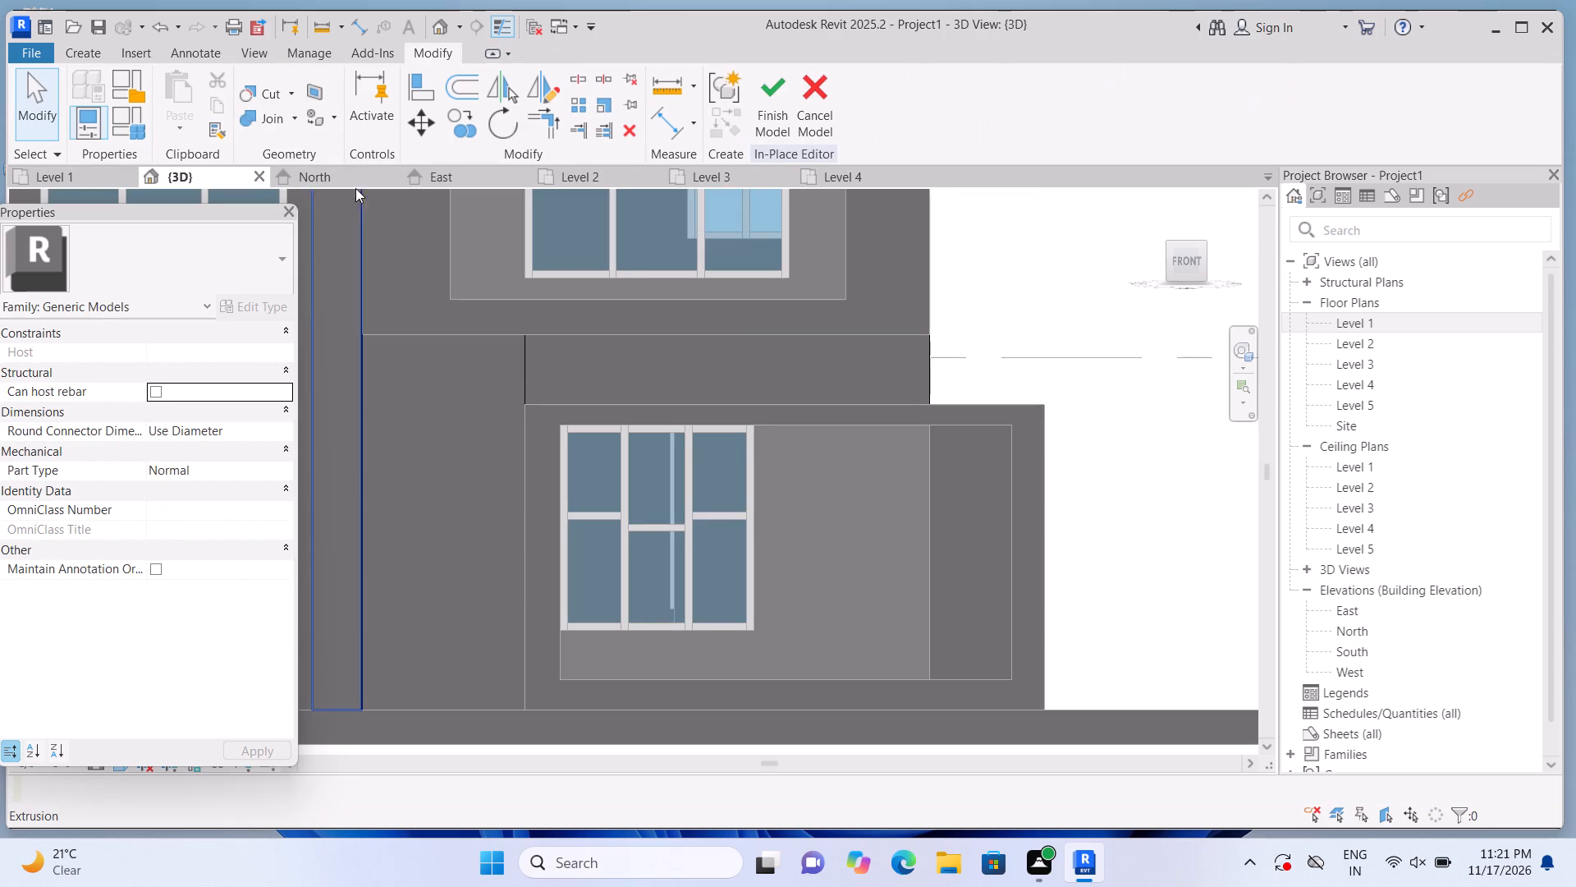
Join the geometry of the tall ground-floor wall panel with the horizontal panel above the ground-floor window frame.
{"action": "left_click", "coordinate": [292, 113]}
{"action": "left_click", "coordinate": [299, 143]}
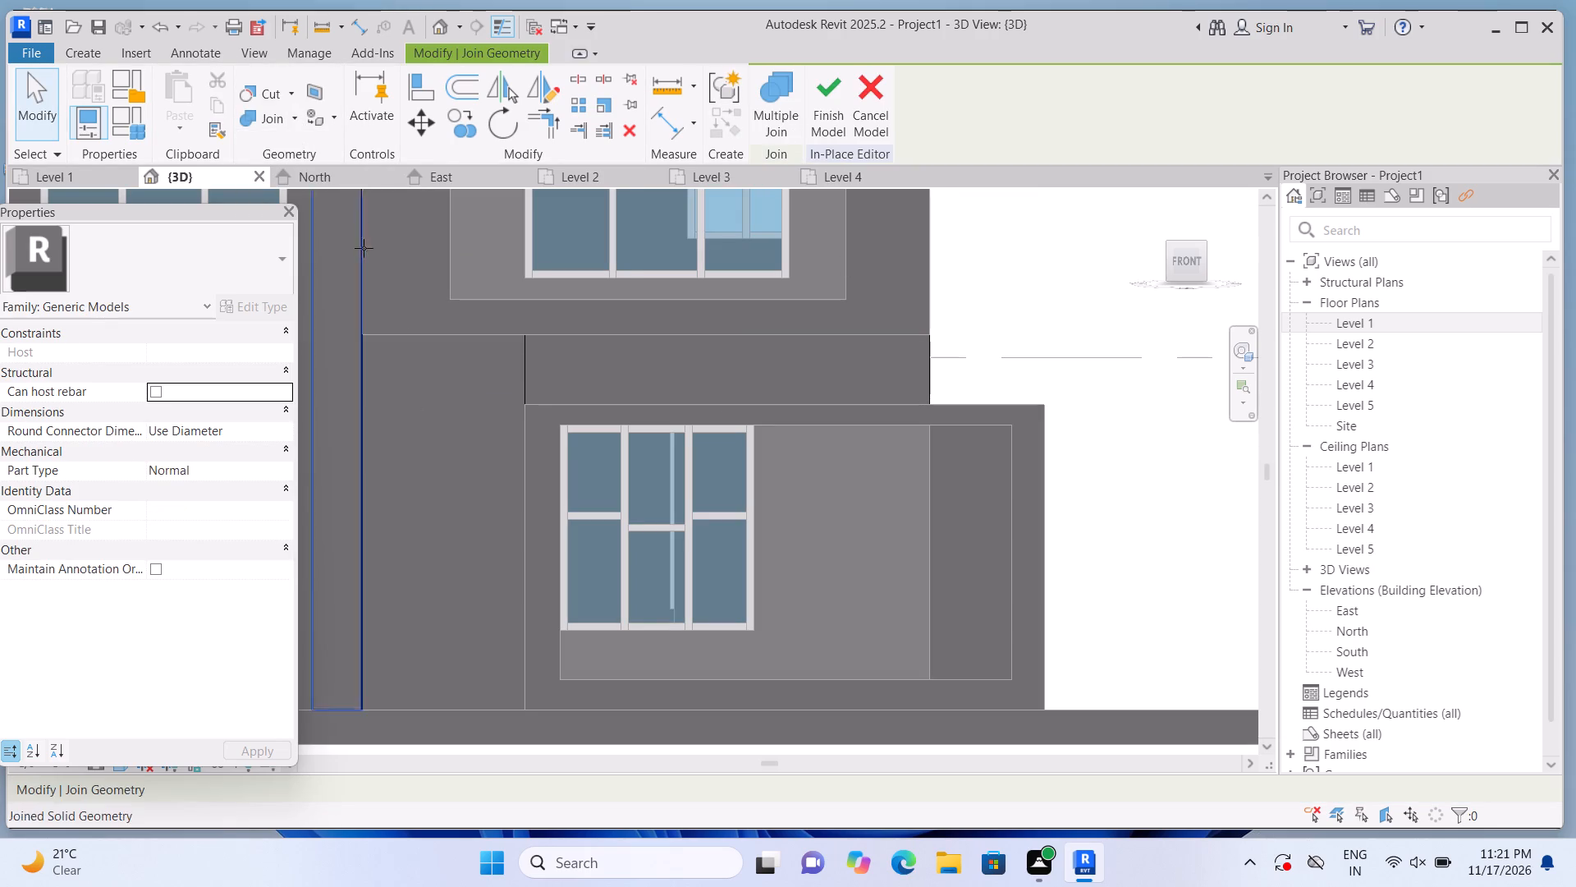
{"action": "left_click", "coordinate": [451, 396]}
{"action": "left_click", "coordinate": [557, 380]}
Extrude a panel about 7'-4" wide, 5'-10" tall and 2" deep on the 9" wall's plane, beside the window inside the ground-floor frame.
{"action": "scroll", "coordinate": [612, 366], "scroll_direction": "down", "scroll_amount": 5}
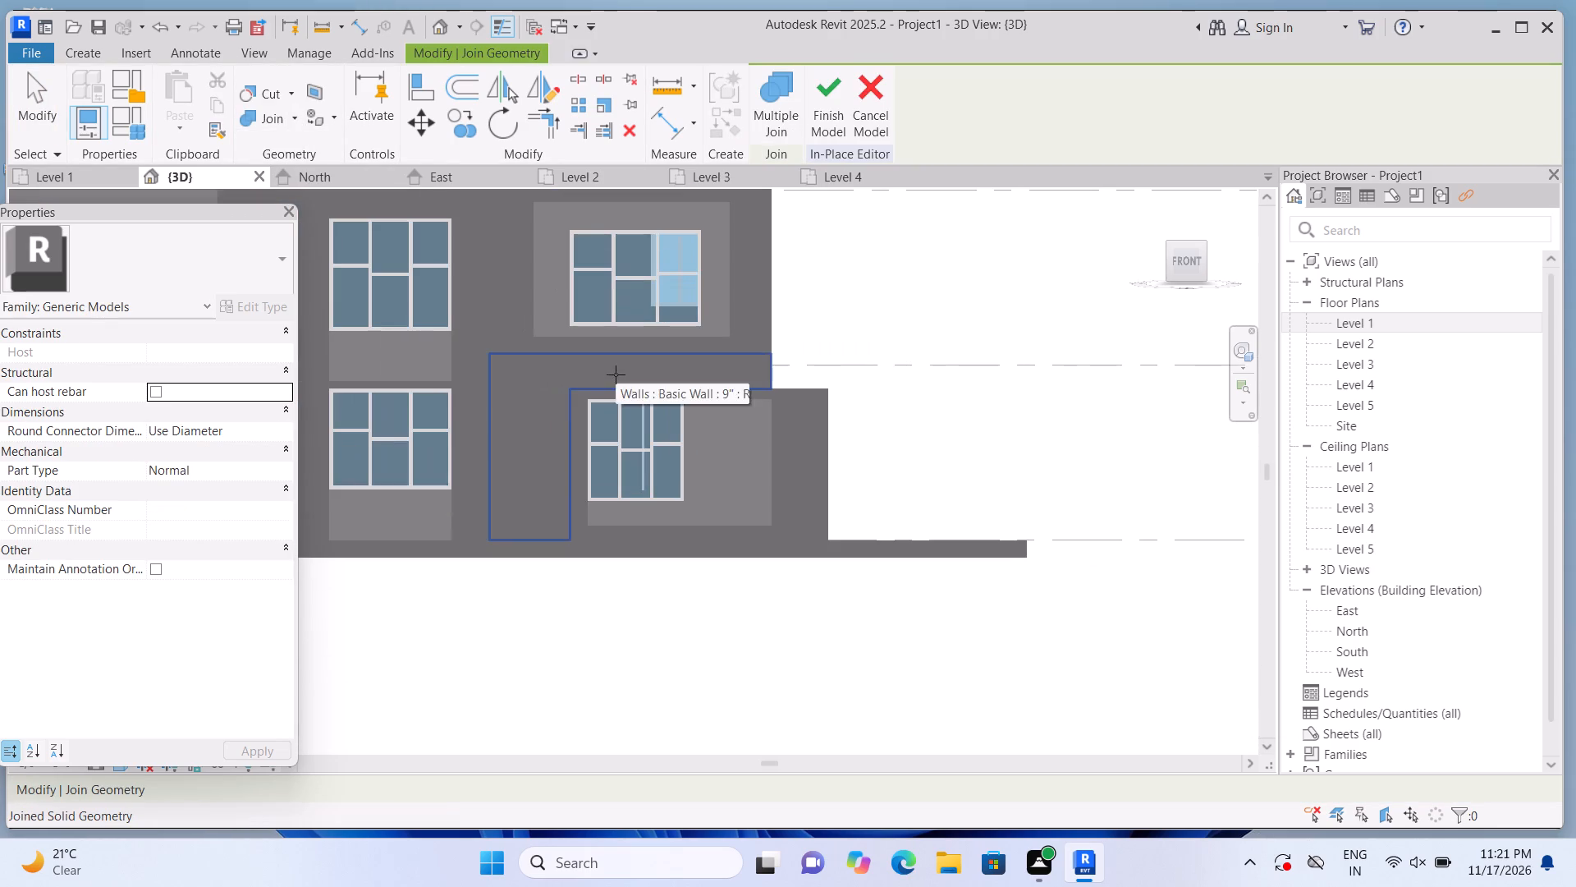
{"action": "left_click", "coordinate": [87, 57]}
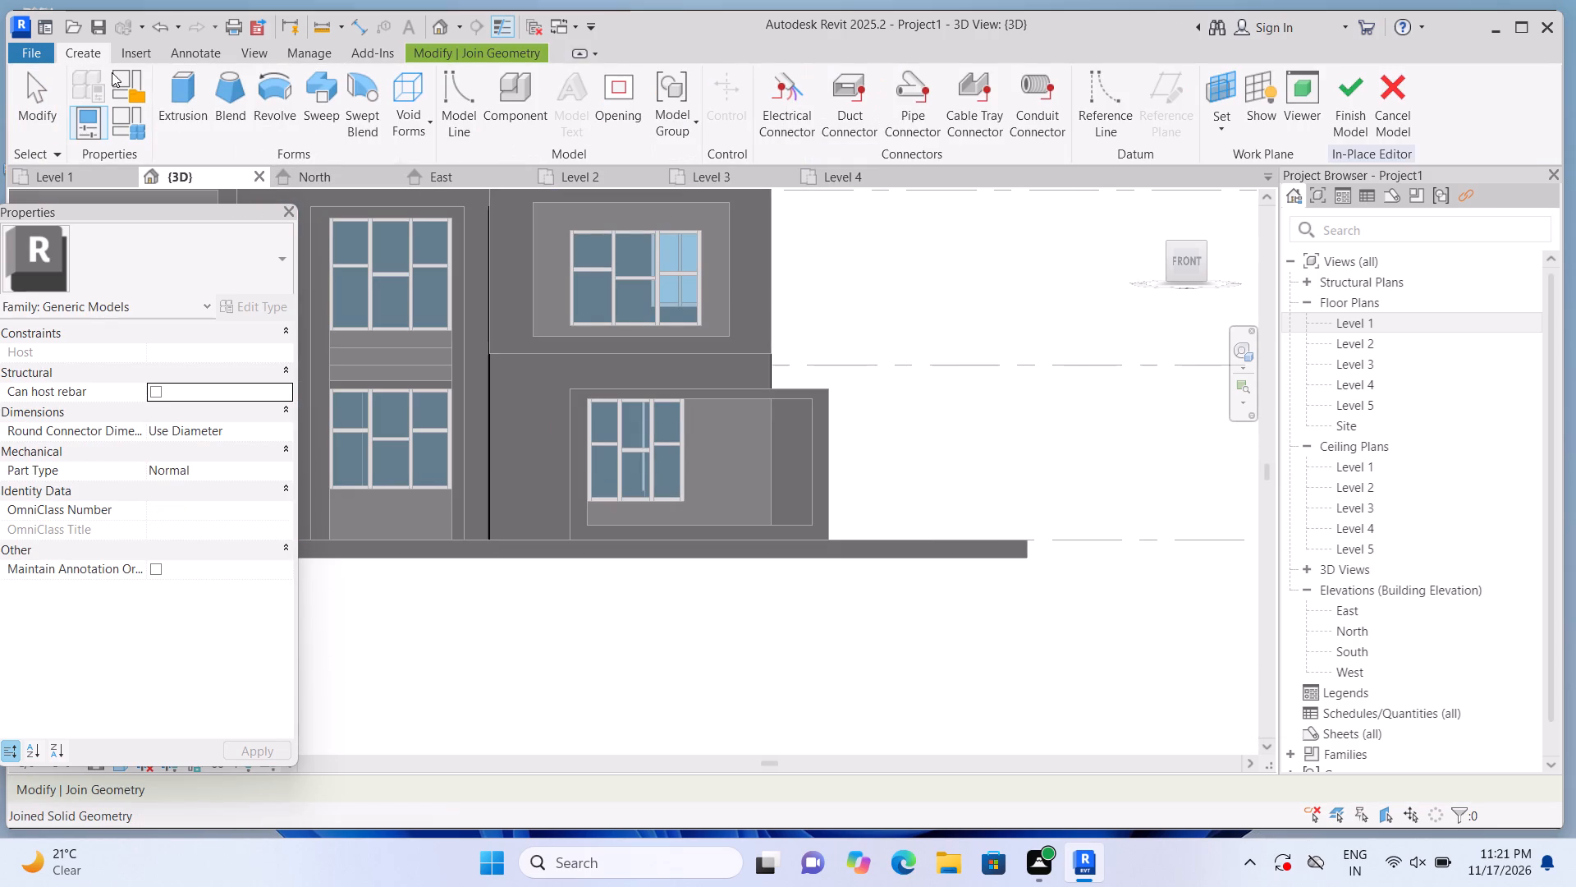
{"action": "left_click", "coordinate": [166, 105]}
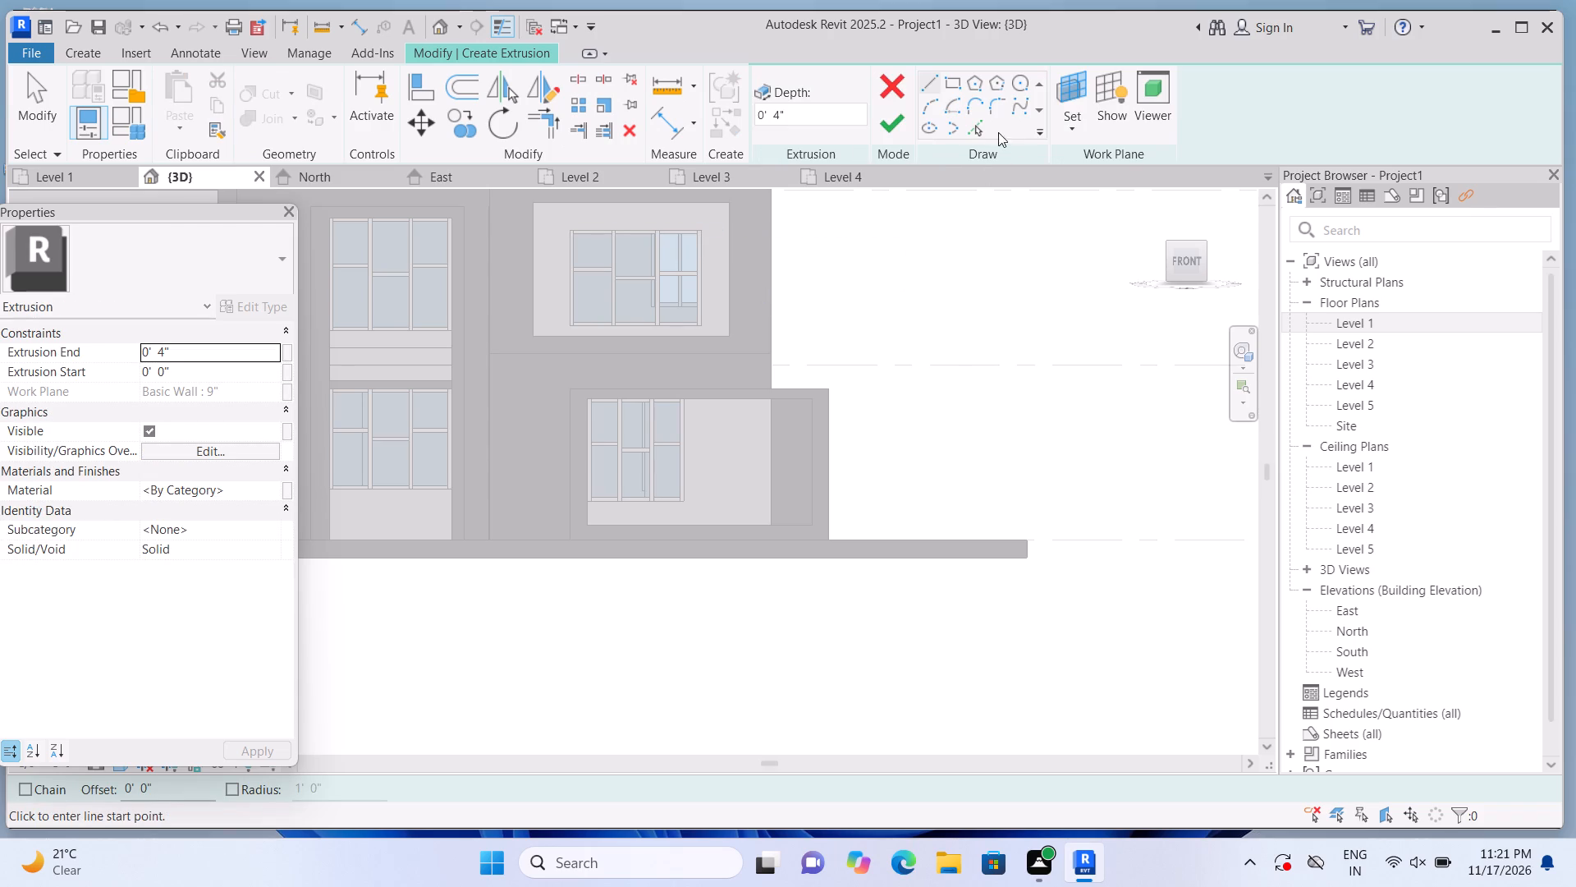
{"action": "left_click", "coordinate": [1072, 133]}
{"action": "left_click", "coordinate": [1087, 186]}
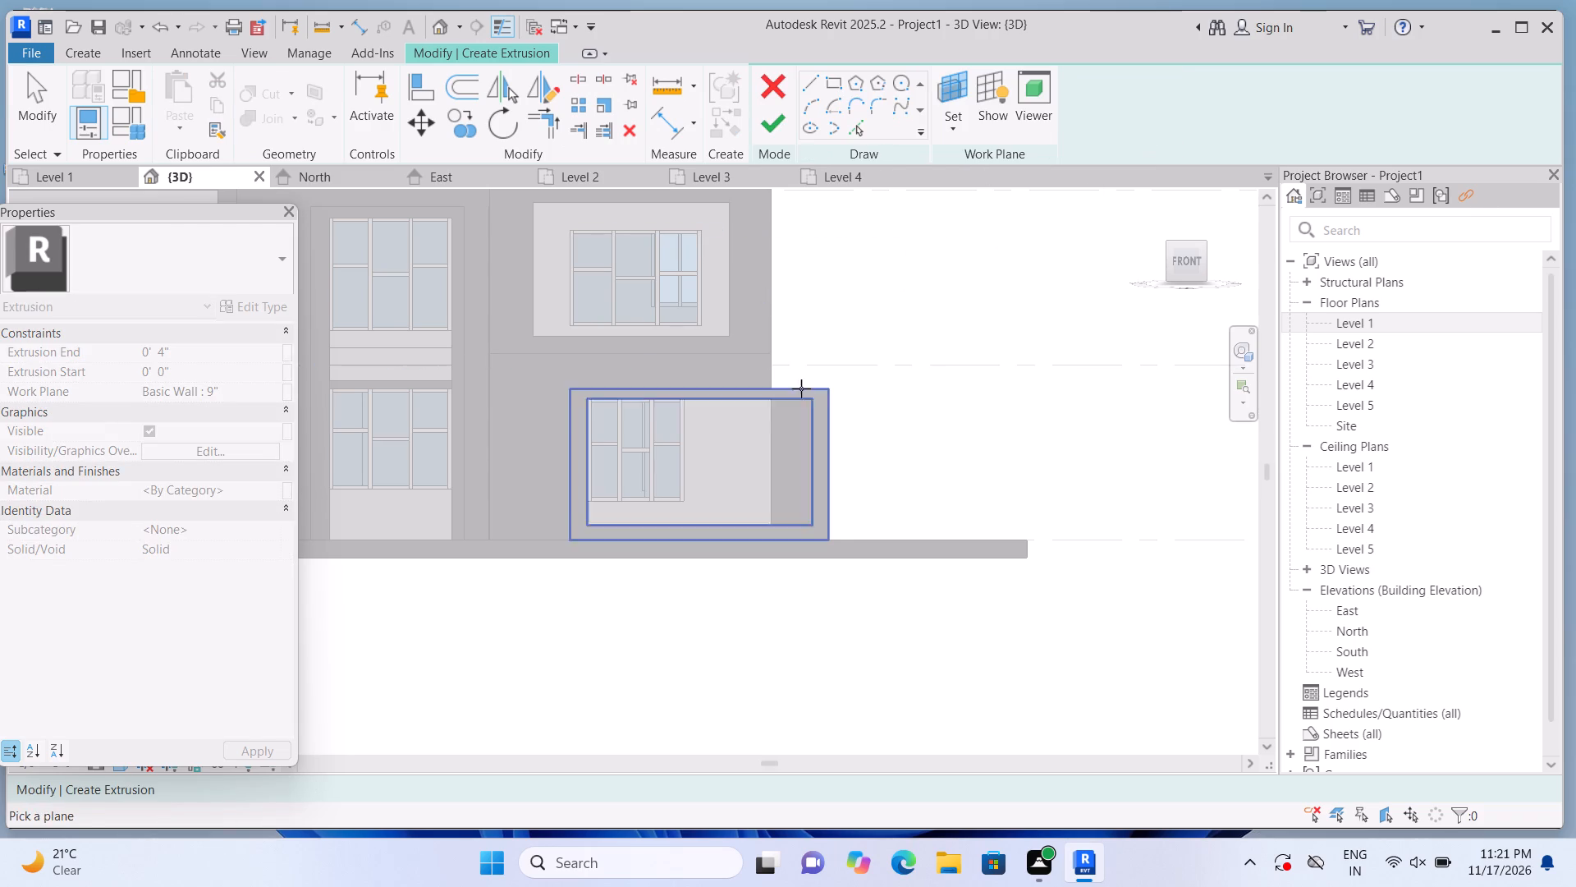
{"action": "scroll", "coordinate": [741, 445], "scroll_direction": "up", "scroll_amount": 1}
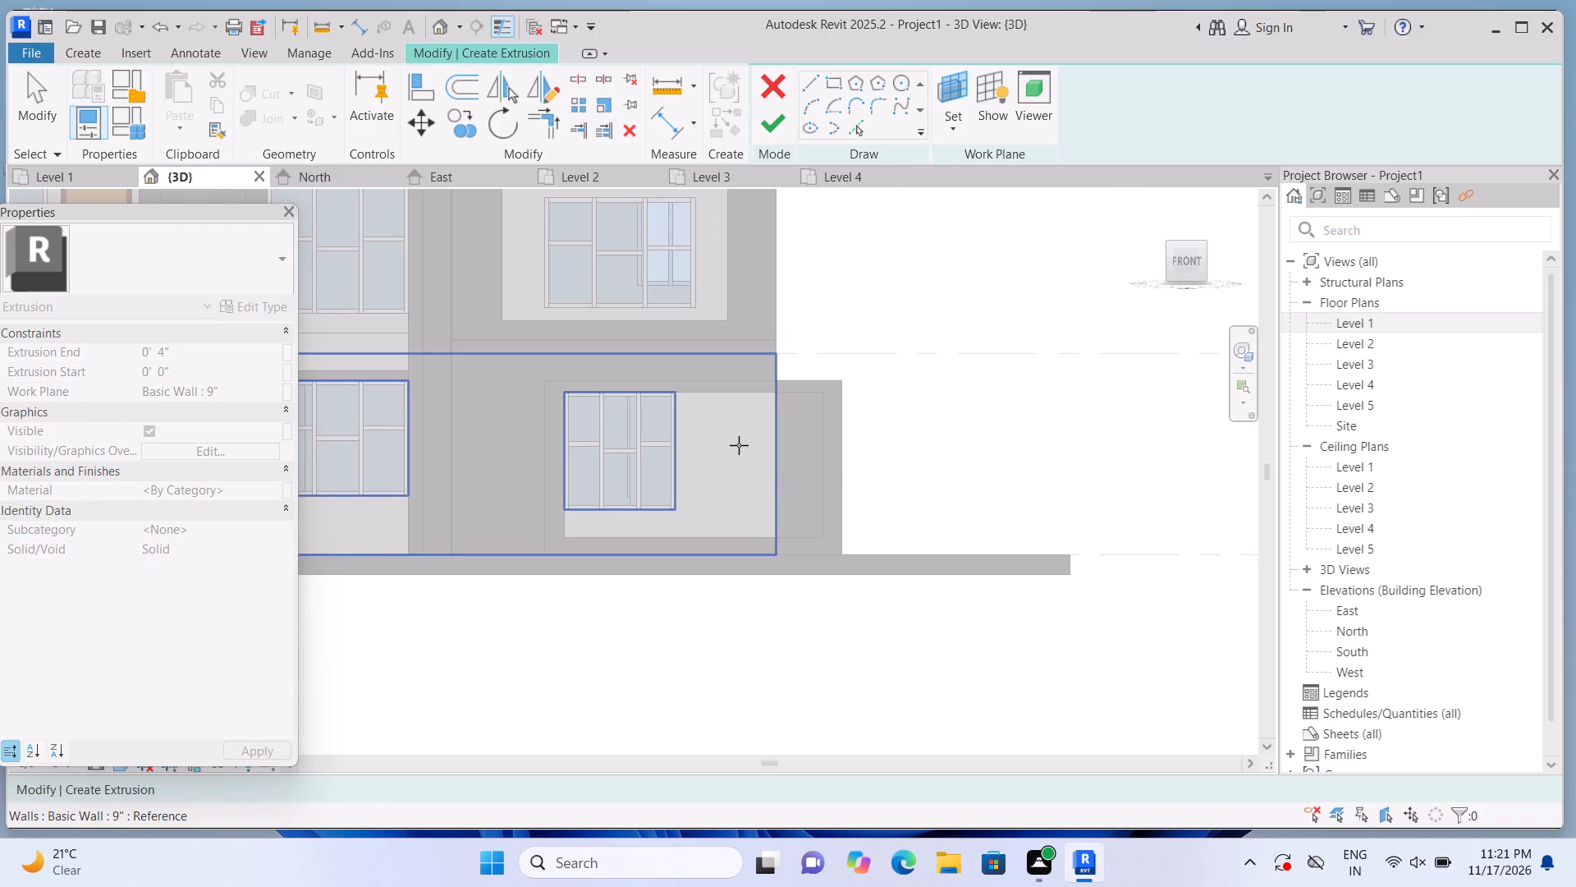
{"action": "left_click", "coordinate": [711, 440]}
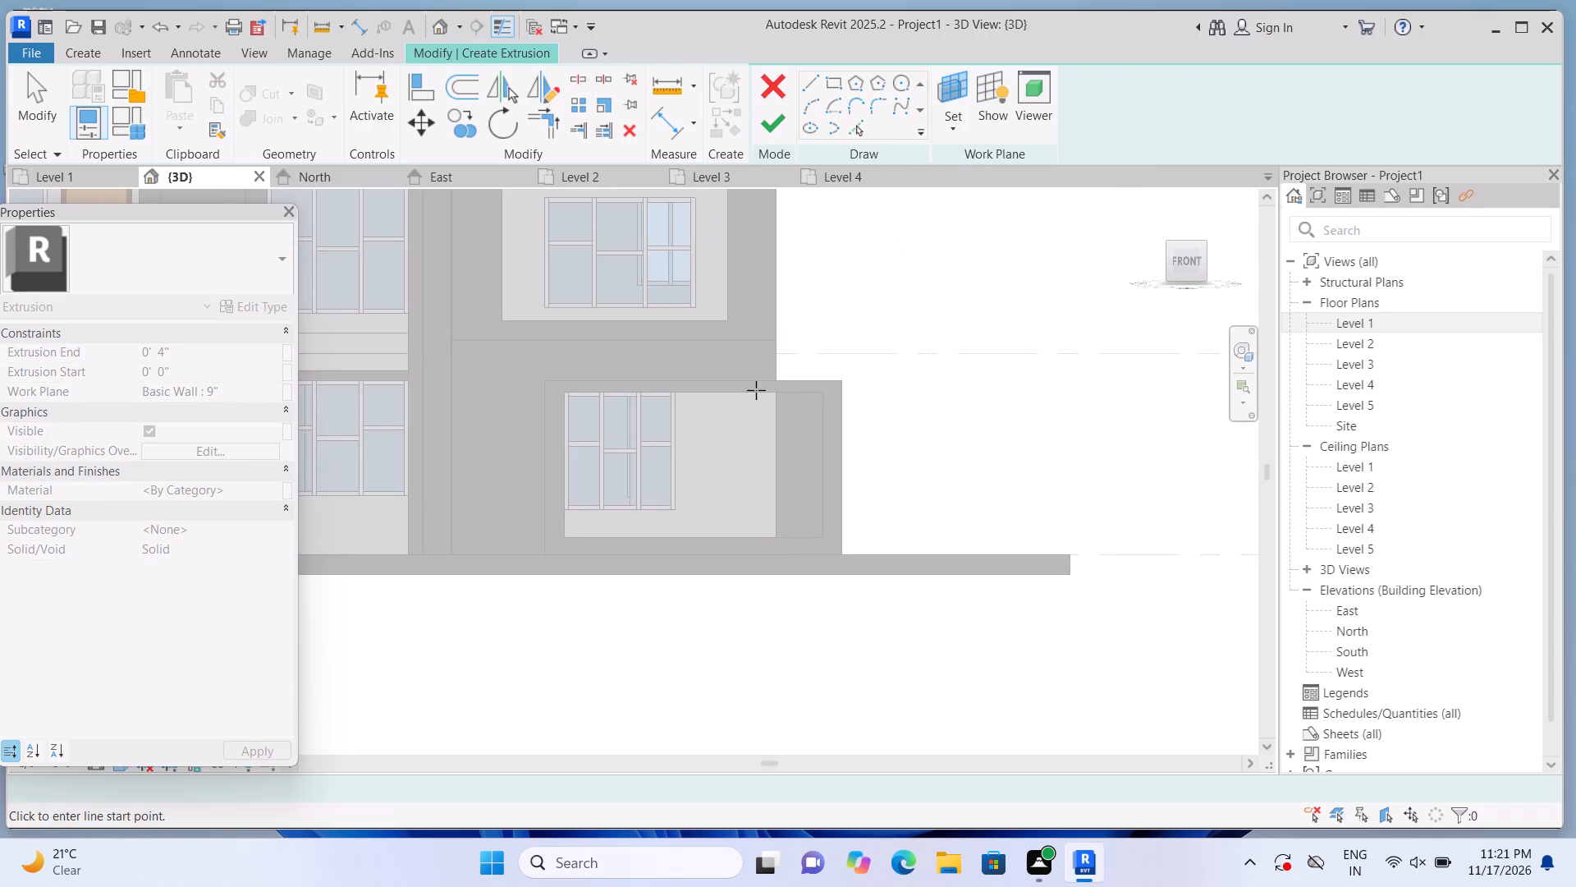
{"action": "left_click", "coordinate": [950, 80]}
{"action": "scroll", "coordinate": [803, 310], "scroll_direction": "up", "scroll_amount": 2}
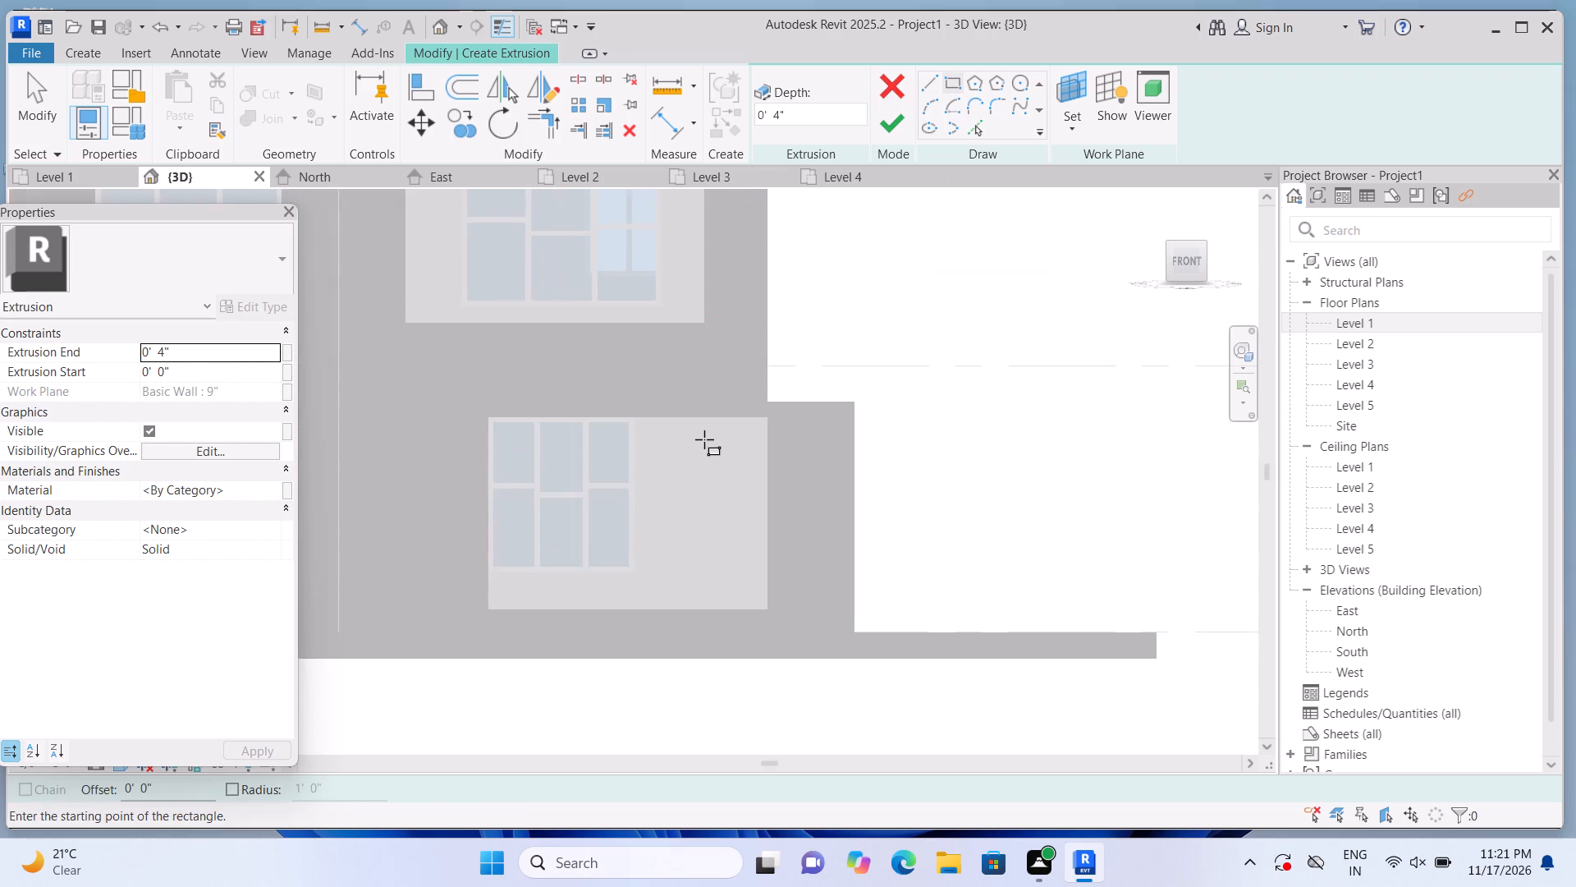
{"action": "scroll", "coordinate": [704, 439], "scroll_direction": "up", "scroll_amount": 1}
{"action": "left_click", "coordinate": [625, 414]}
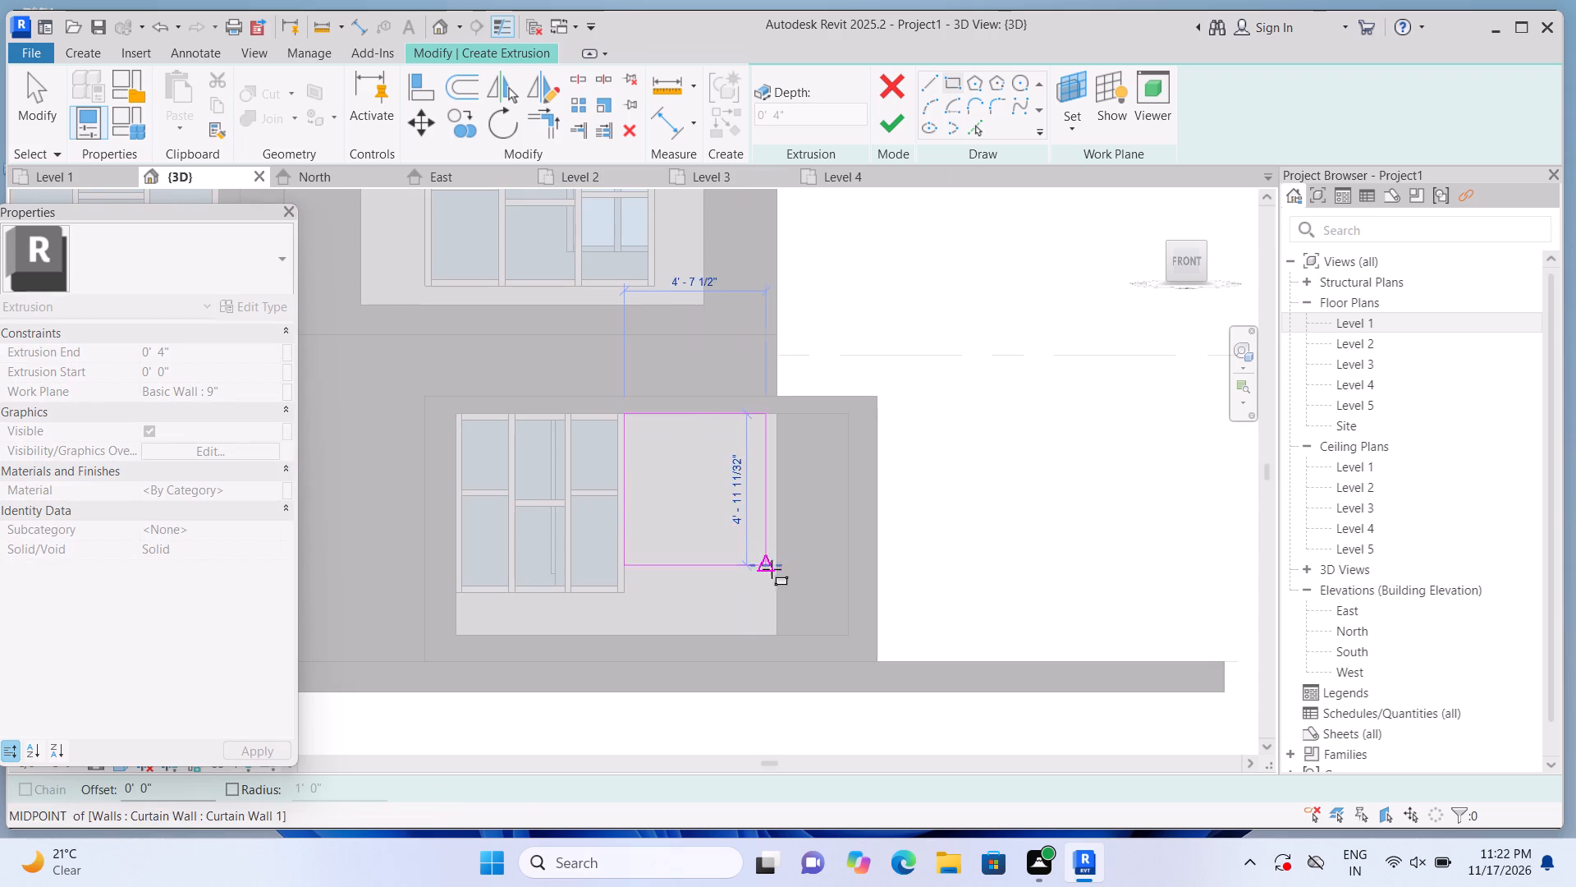
{"action": "scroll", "coordinate": [786, 596], "scroll_direction": "up", "scroll_amount": 2}
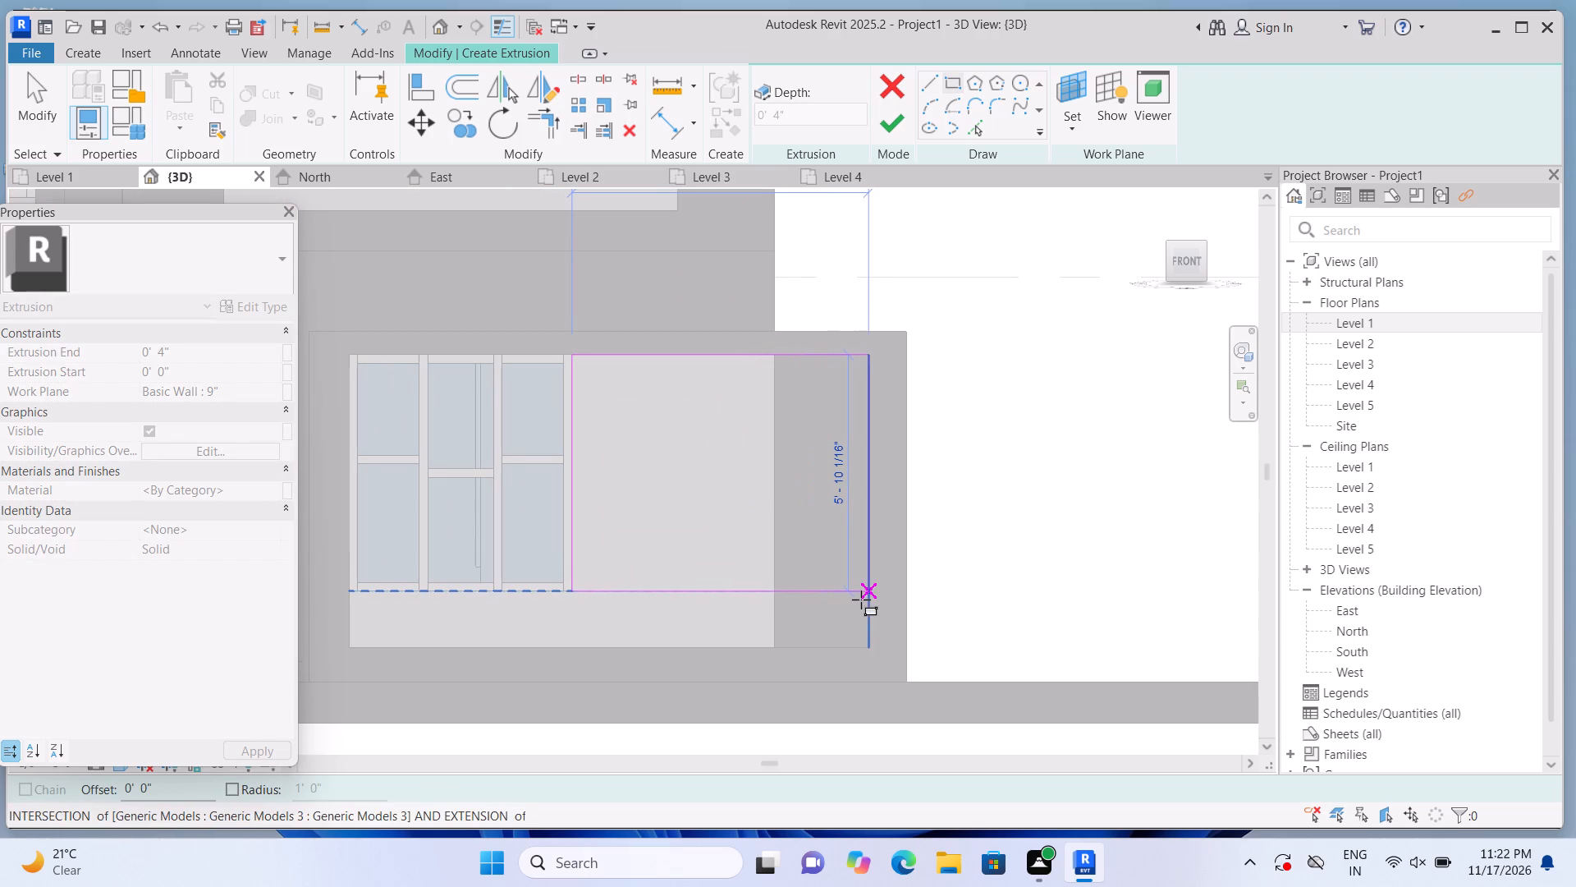
{"action": "left_click", "coordinate": [861, 600]}
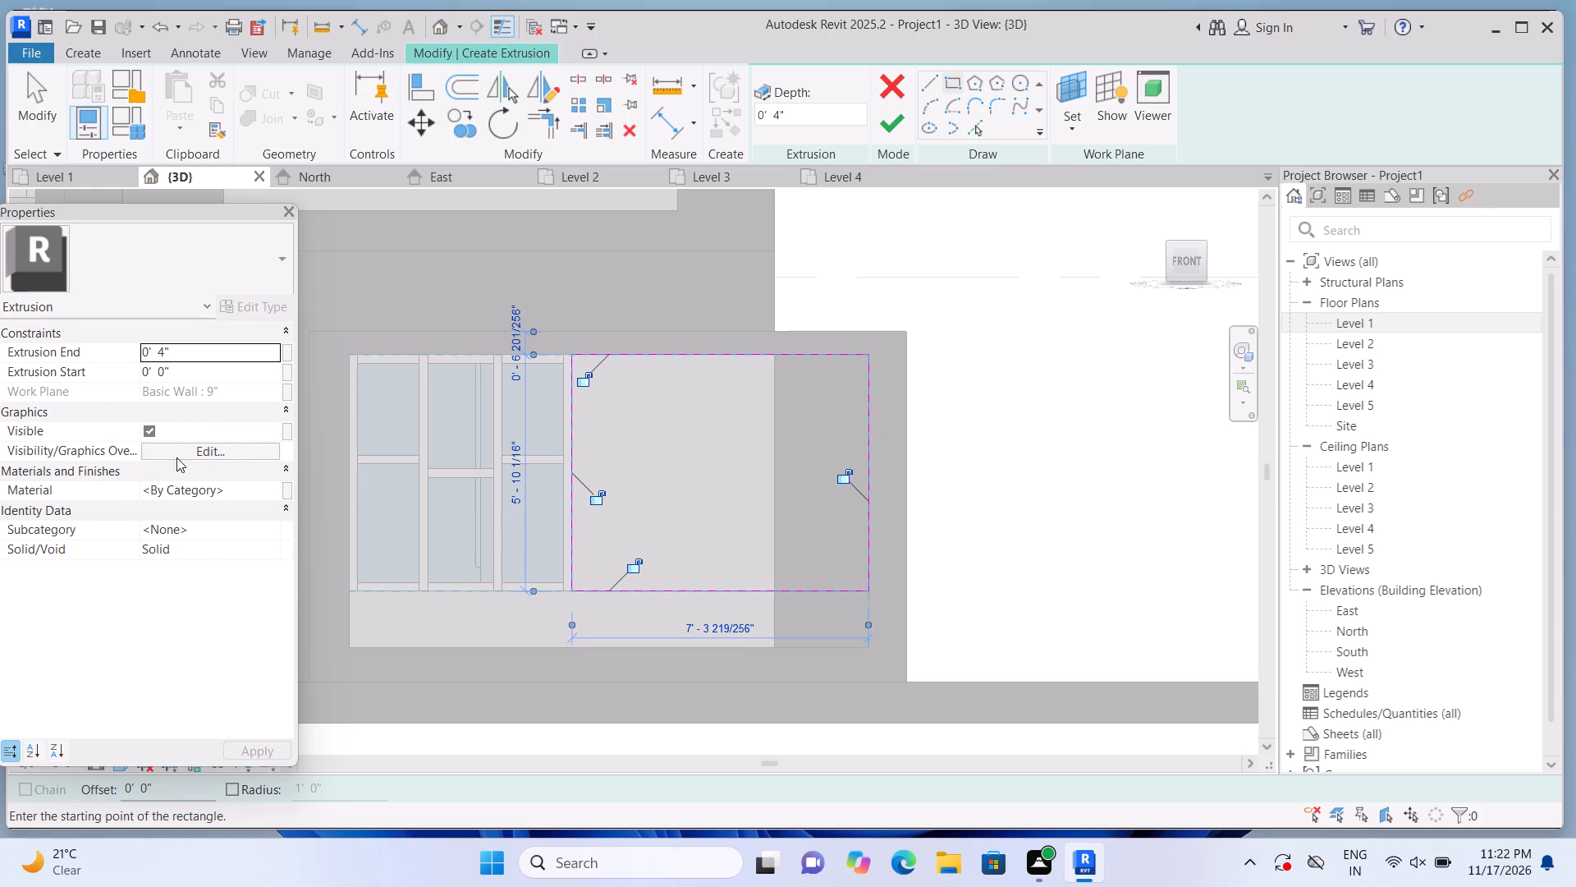
{"action": "left_click", "coordinate": [216, 347]}
{"action": "key", "text": "BackSpace"}
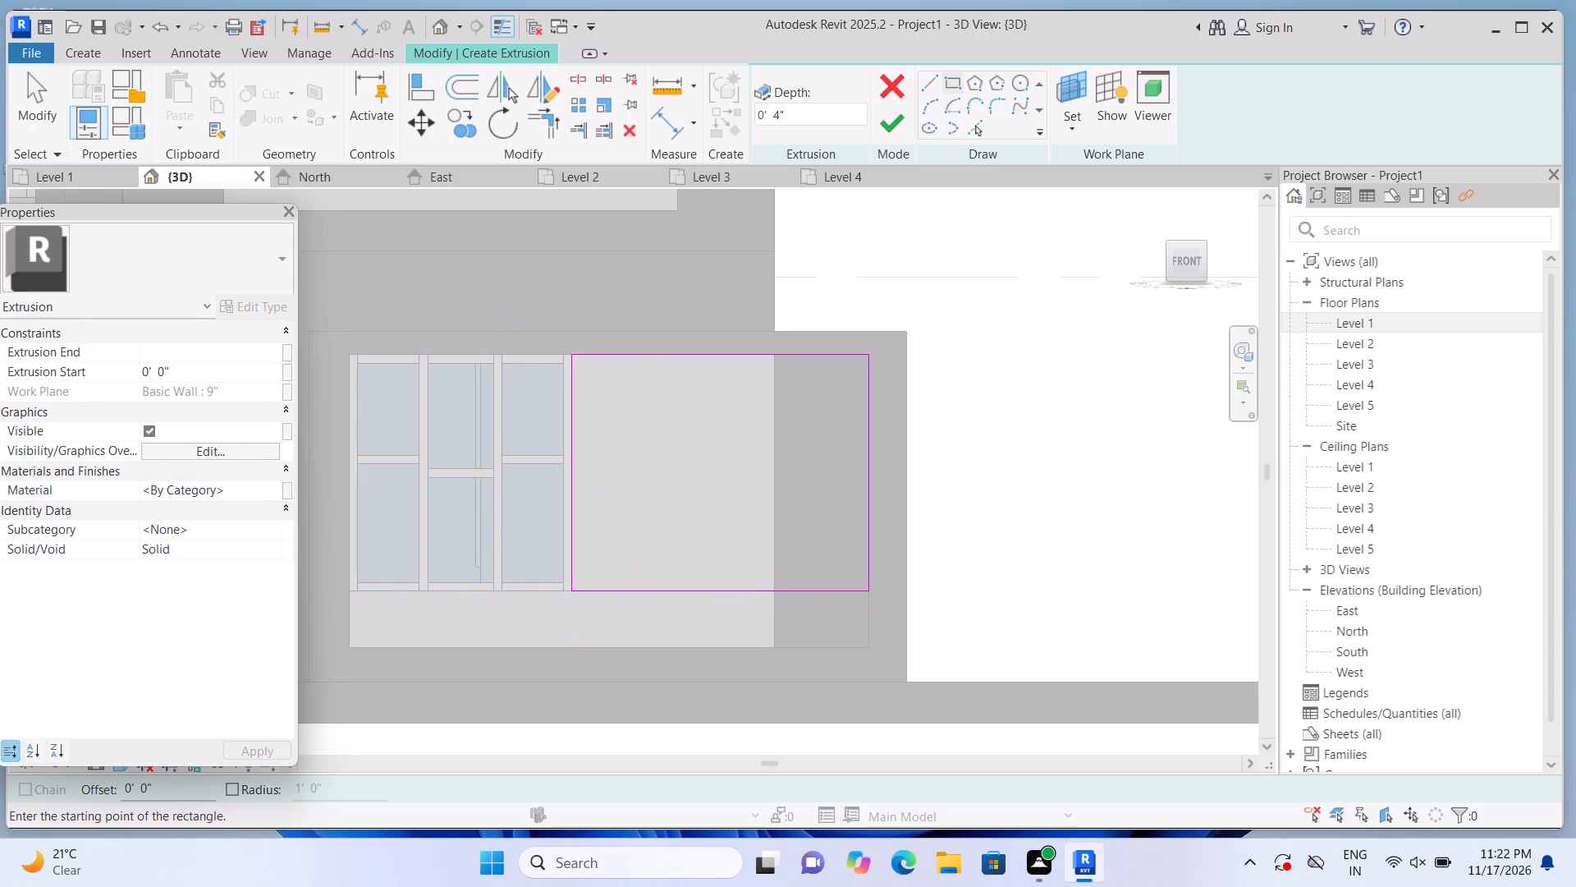
{"action": "key", "text": "2"}
{"action": "key", "text": "shift+quotedbl"}
{"action": "key", "text": "Return"}
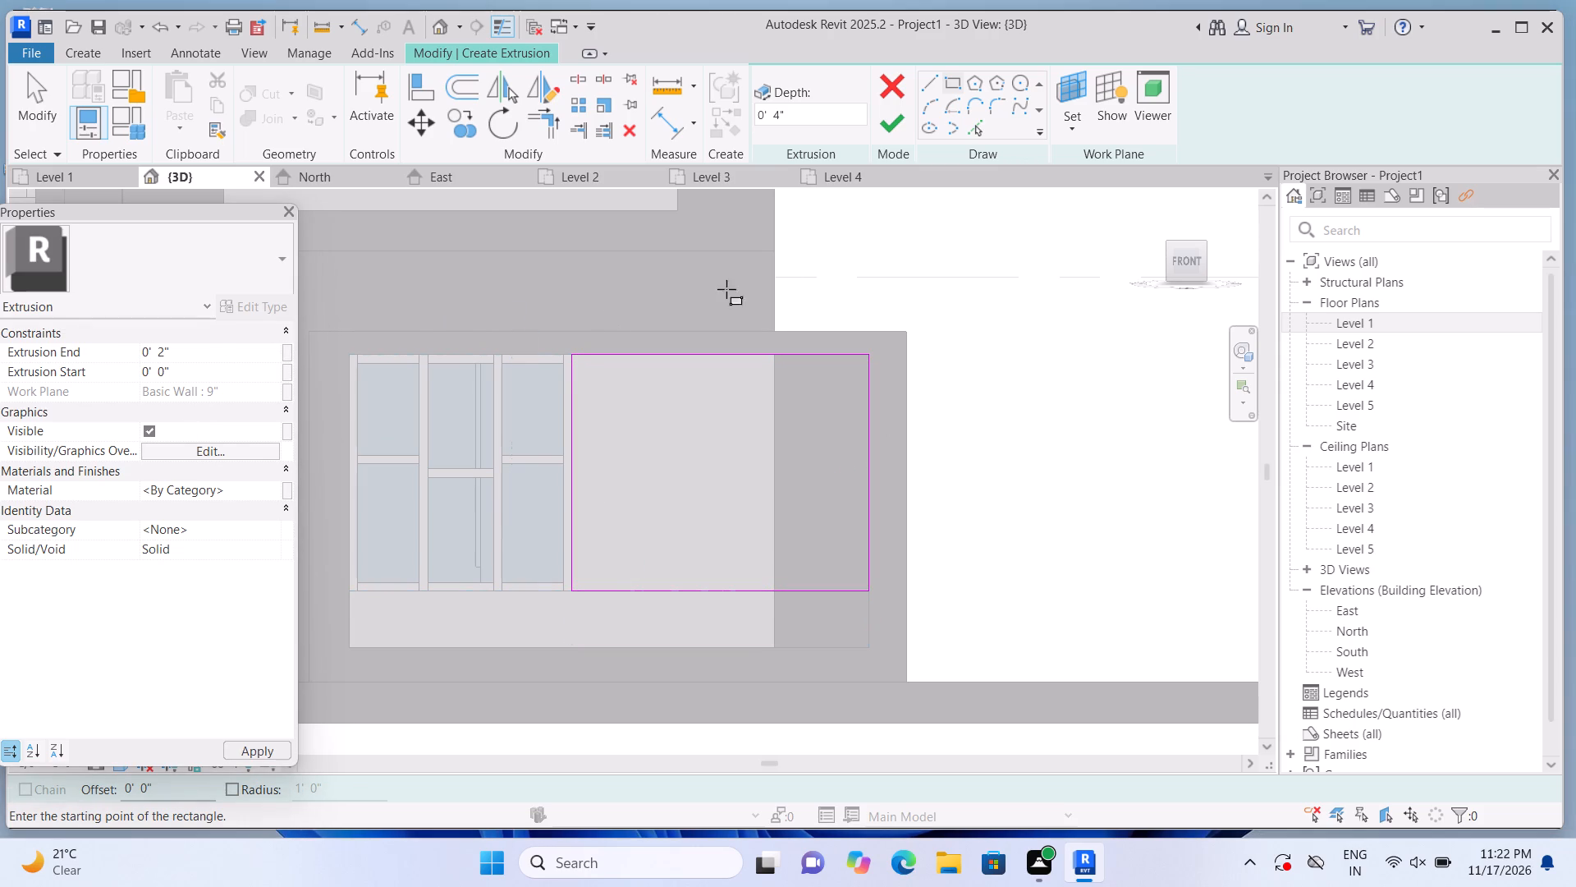
{"action": "left_click", "coordinate": [886, 130]}
{"action": "left_click", "coordinate": [949, 320]}
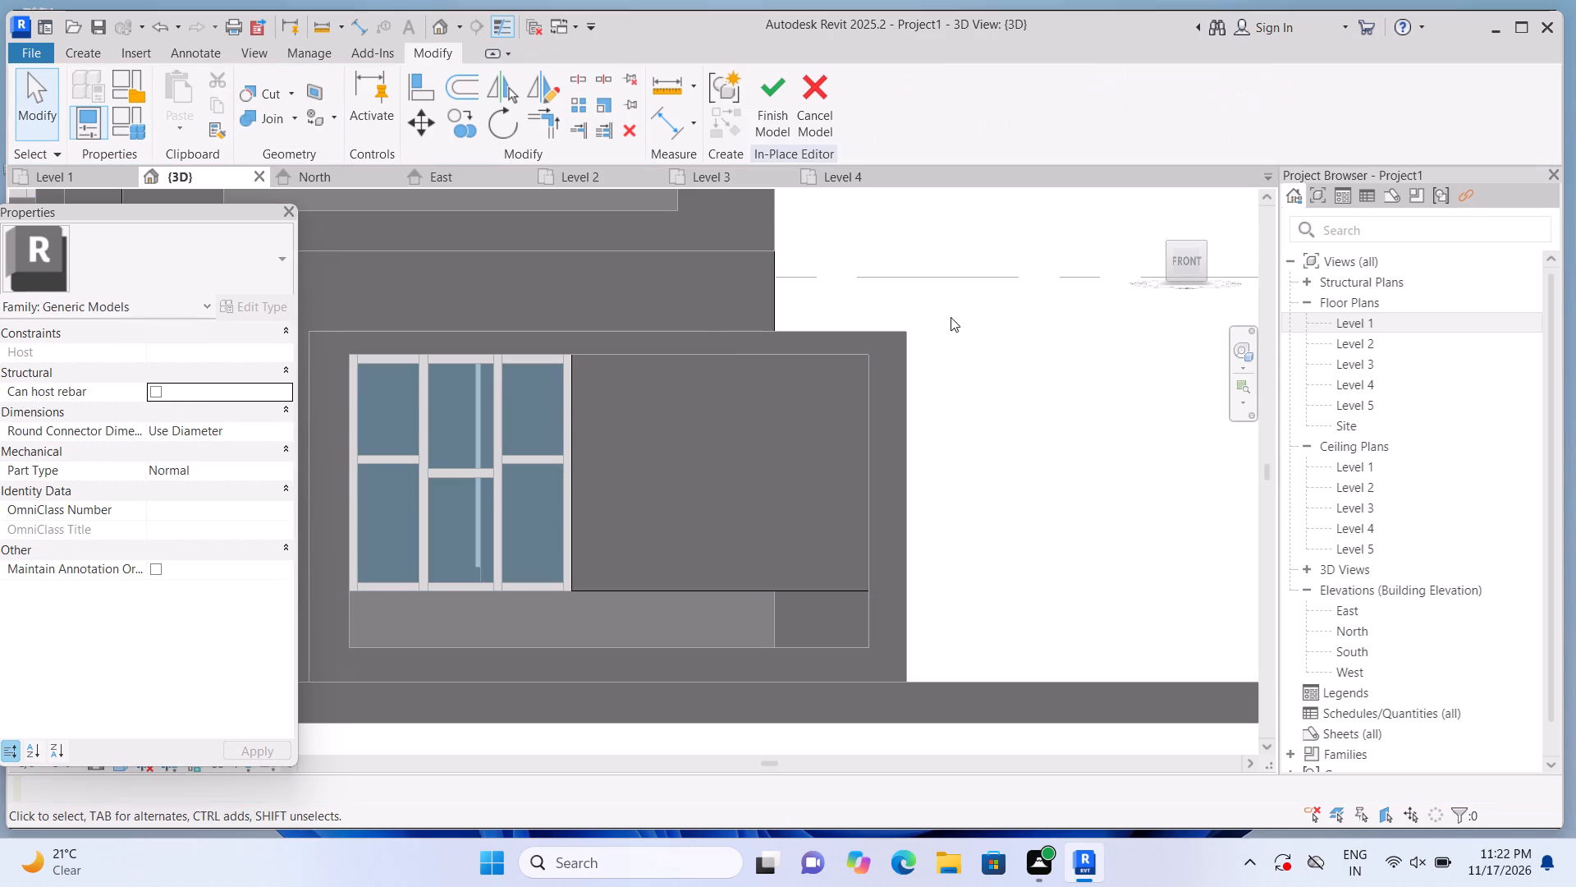
{"action": "scroll", "coordinate": [956, 310], "scroll_direction": "down", "scroll_amount": 1}
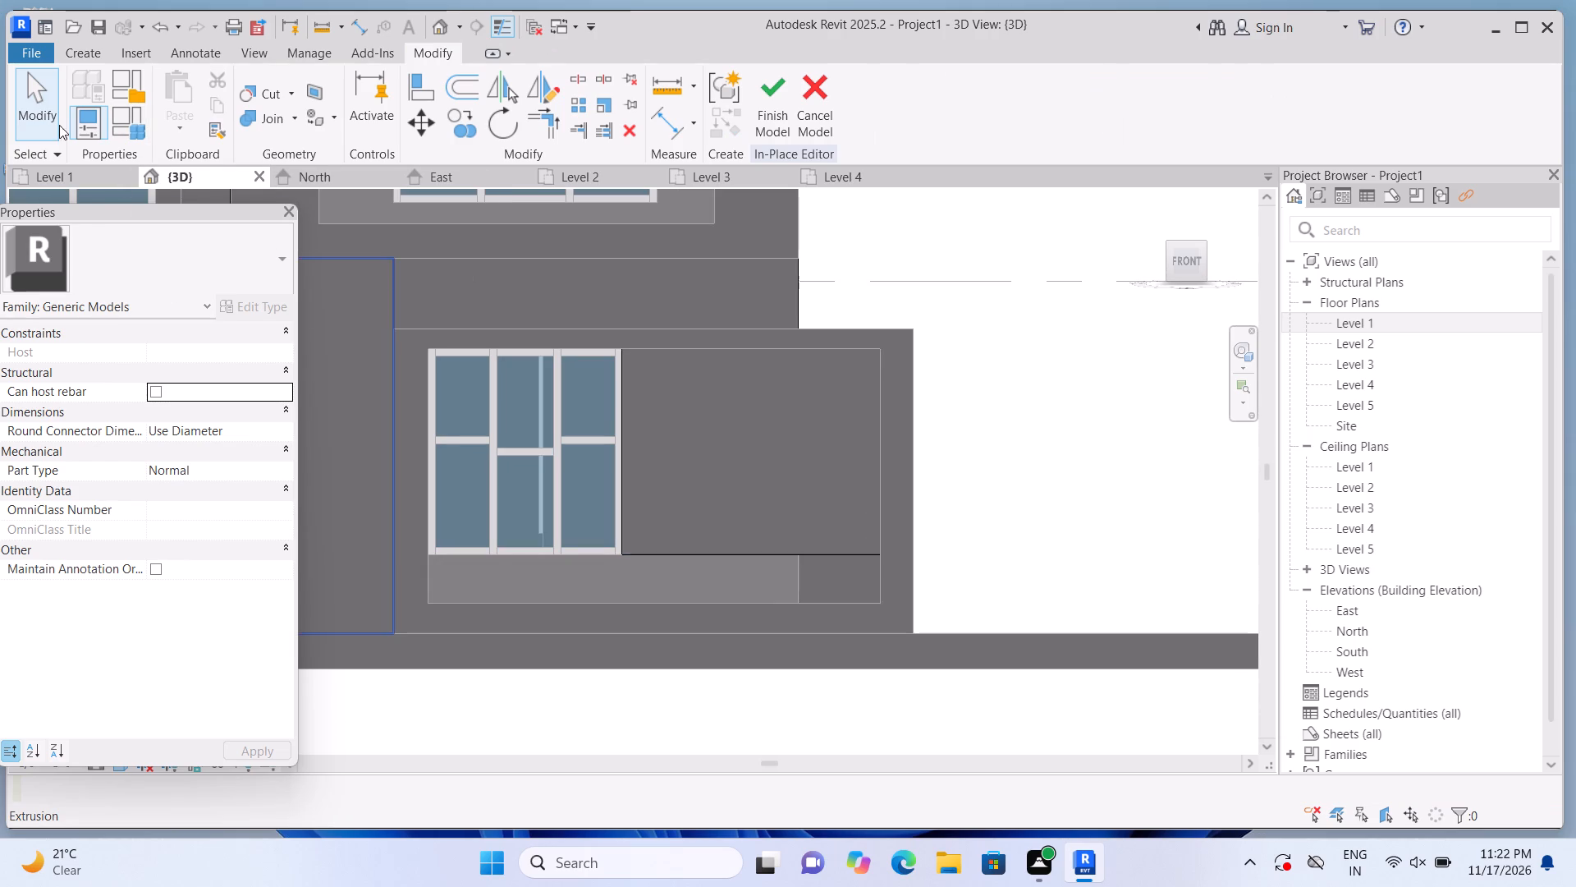
Extrude a panel about 12'-9 7/8" wide, 1'-4 5/8" tall and 2" deep on the 9" wall's plane, below the window inside the ground-floor frame.
{"action": "left_click", "coordinate": [89, 62]}
{"action": "left_click", "coordinate": [195, 113]}
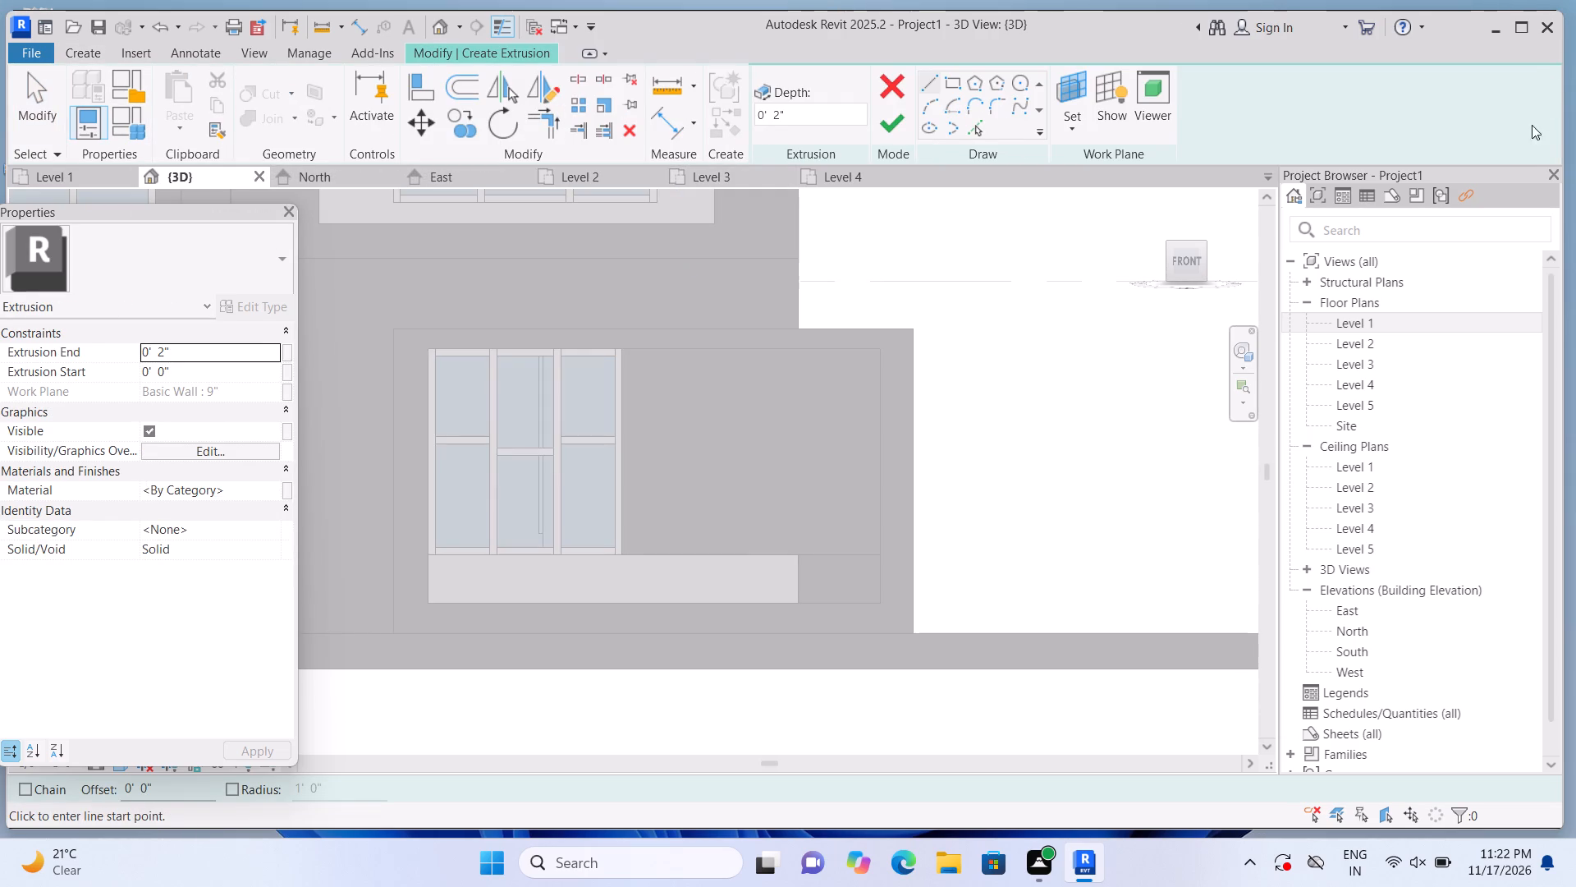
{"action": "left_click", "coordinate": [1083, 116]}
{"action": "left_click", "coordinate": [1093, 208]}
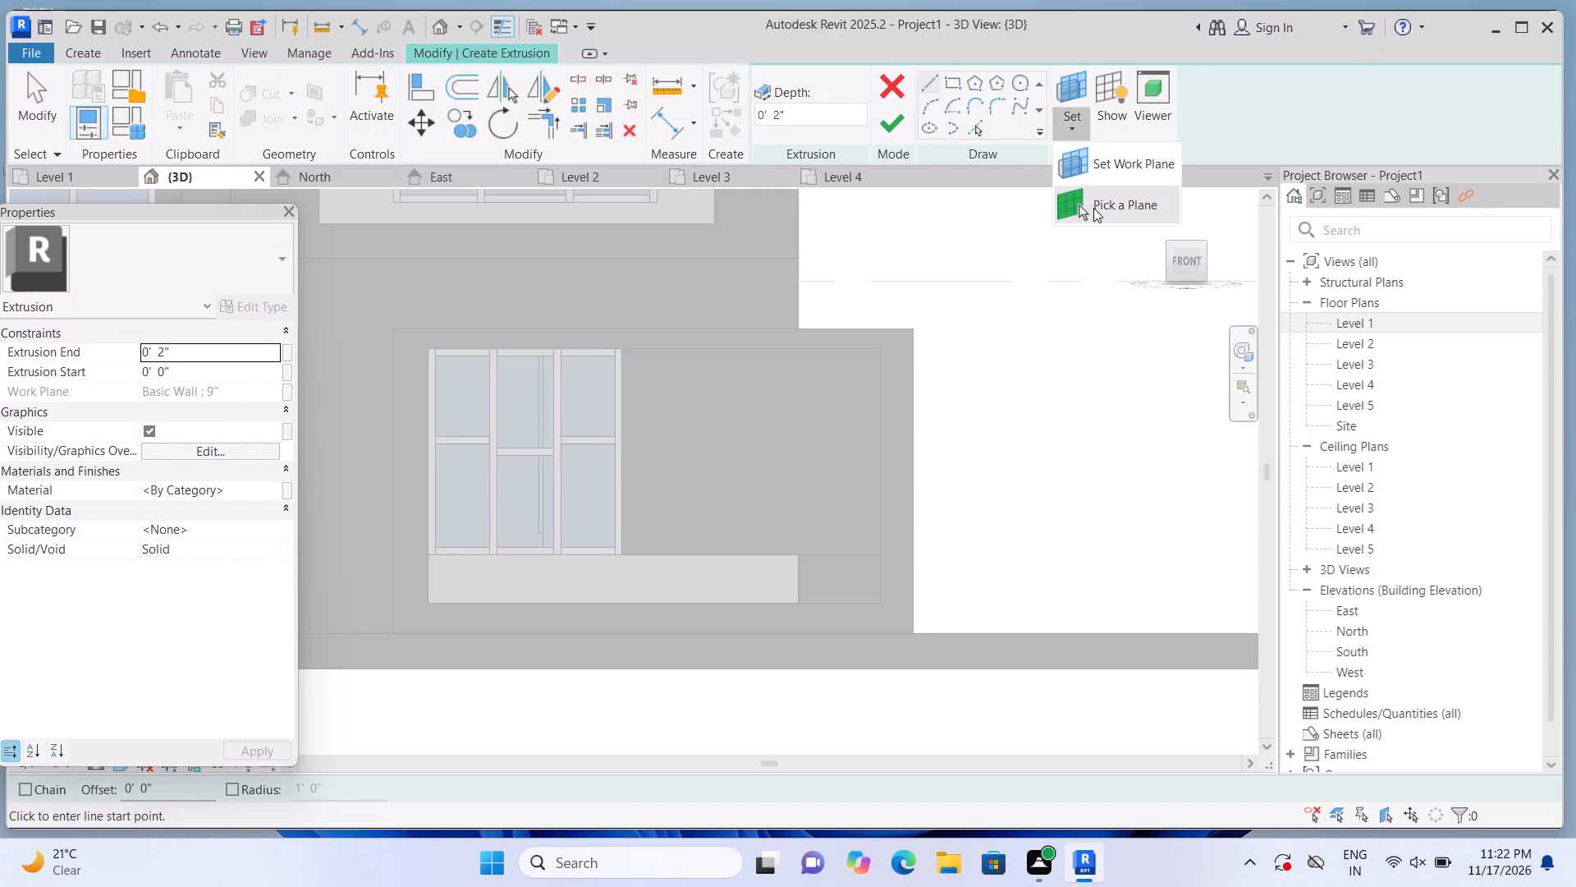
{"action": "left_click", "coordinate": [661, 594]}
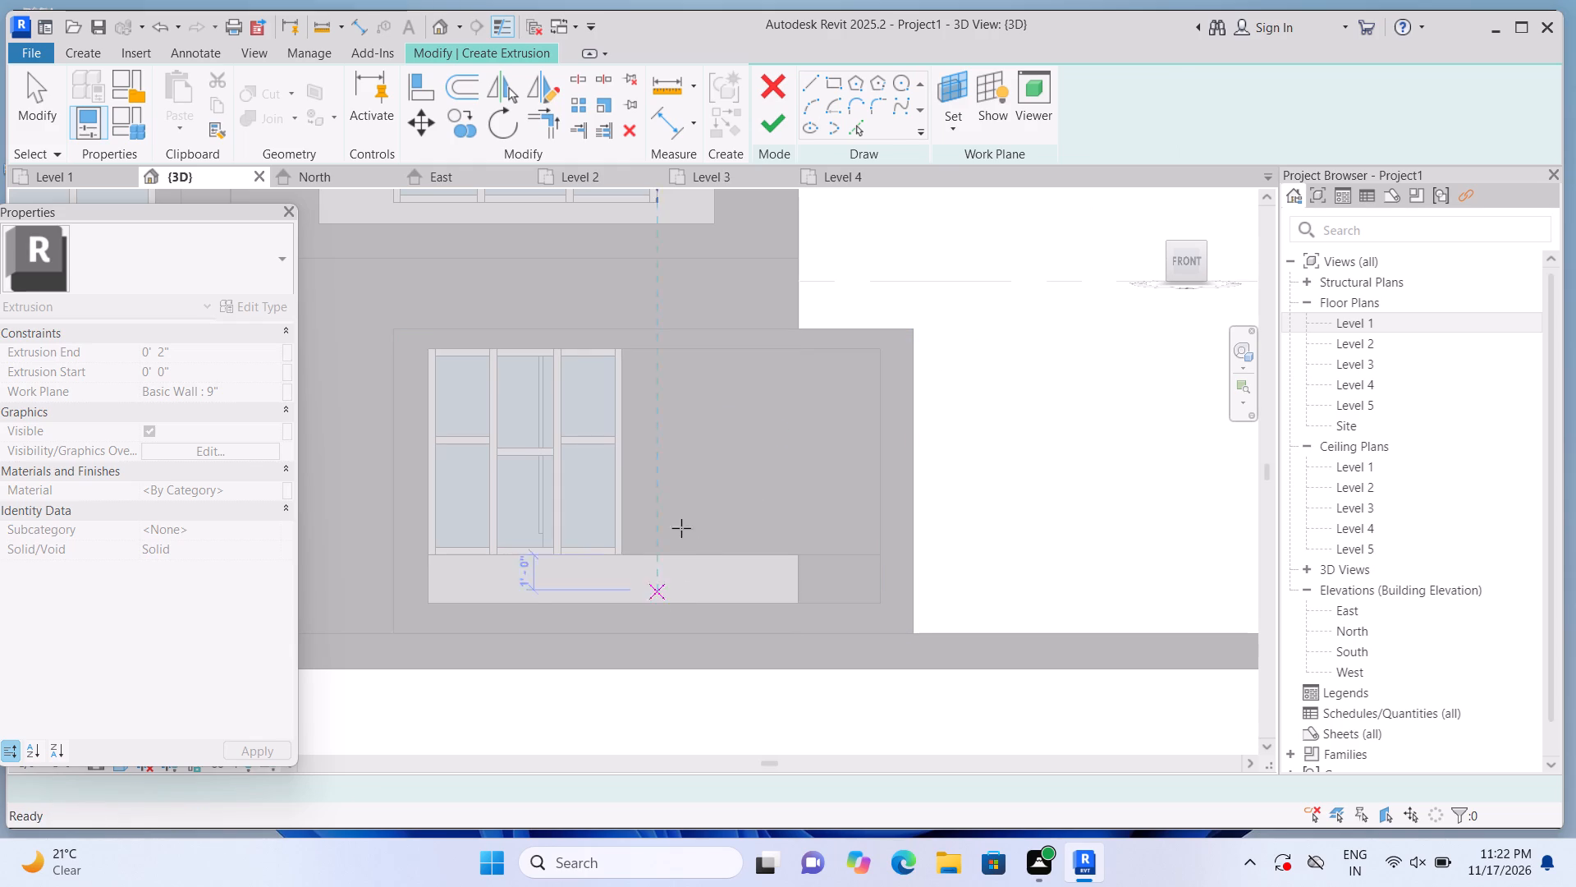
{"action": "left_click", "coordinate": [952, 77]}
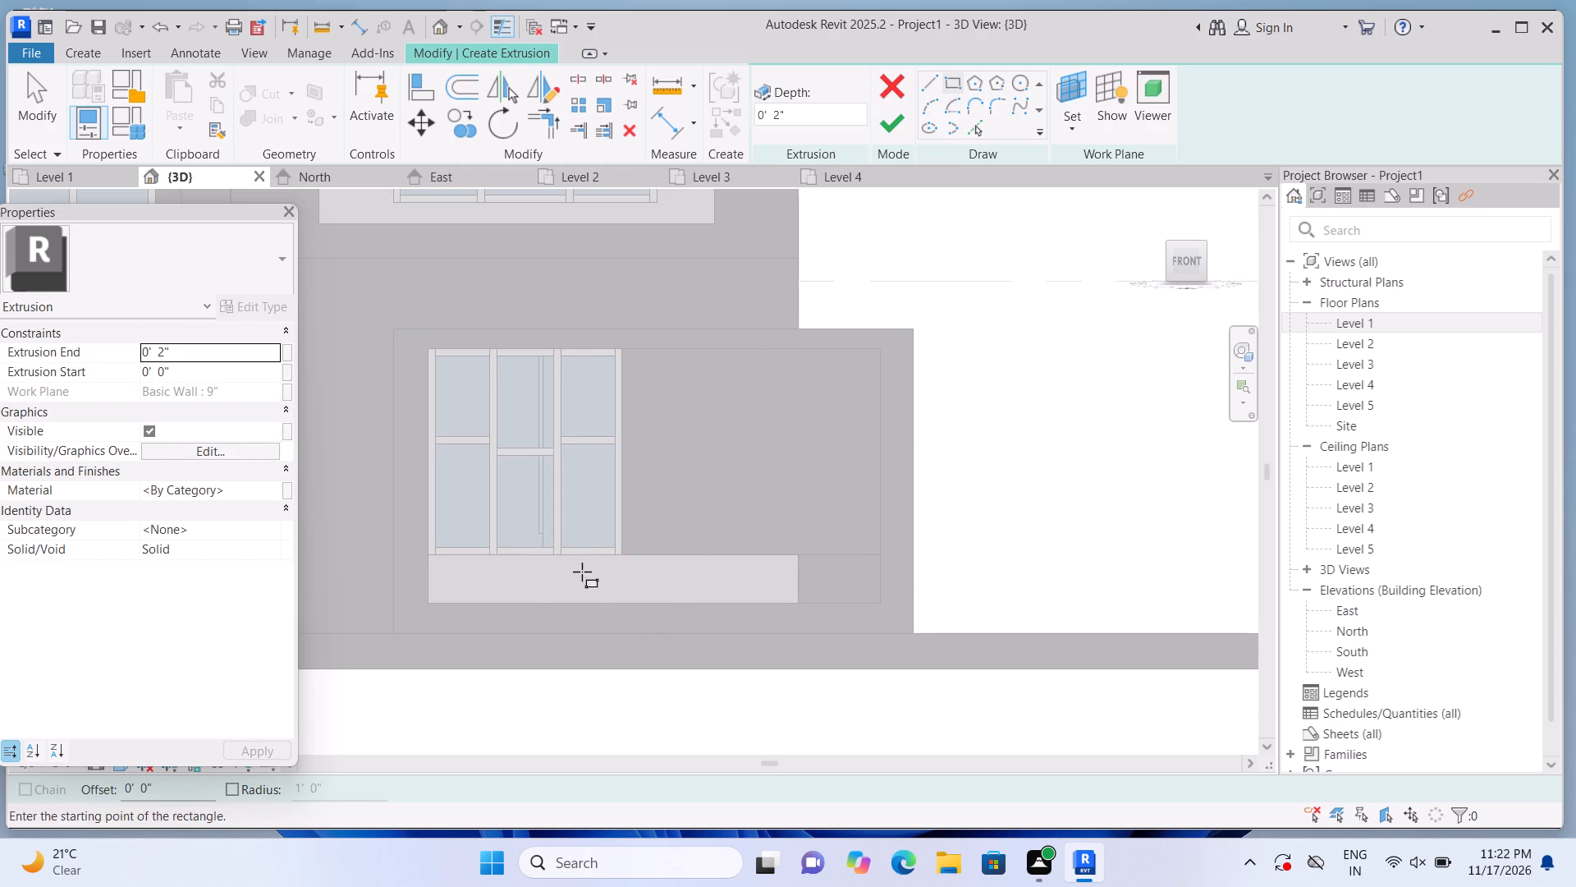
{"action": "left_click", "coordinate": [430, 554]}
{"action": "scroll", "coordinate": [794, 622], "scroll_direction": "up", "scroll_amount": 2}
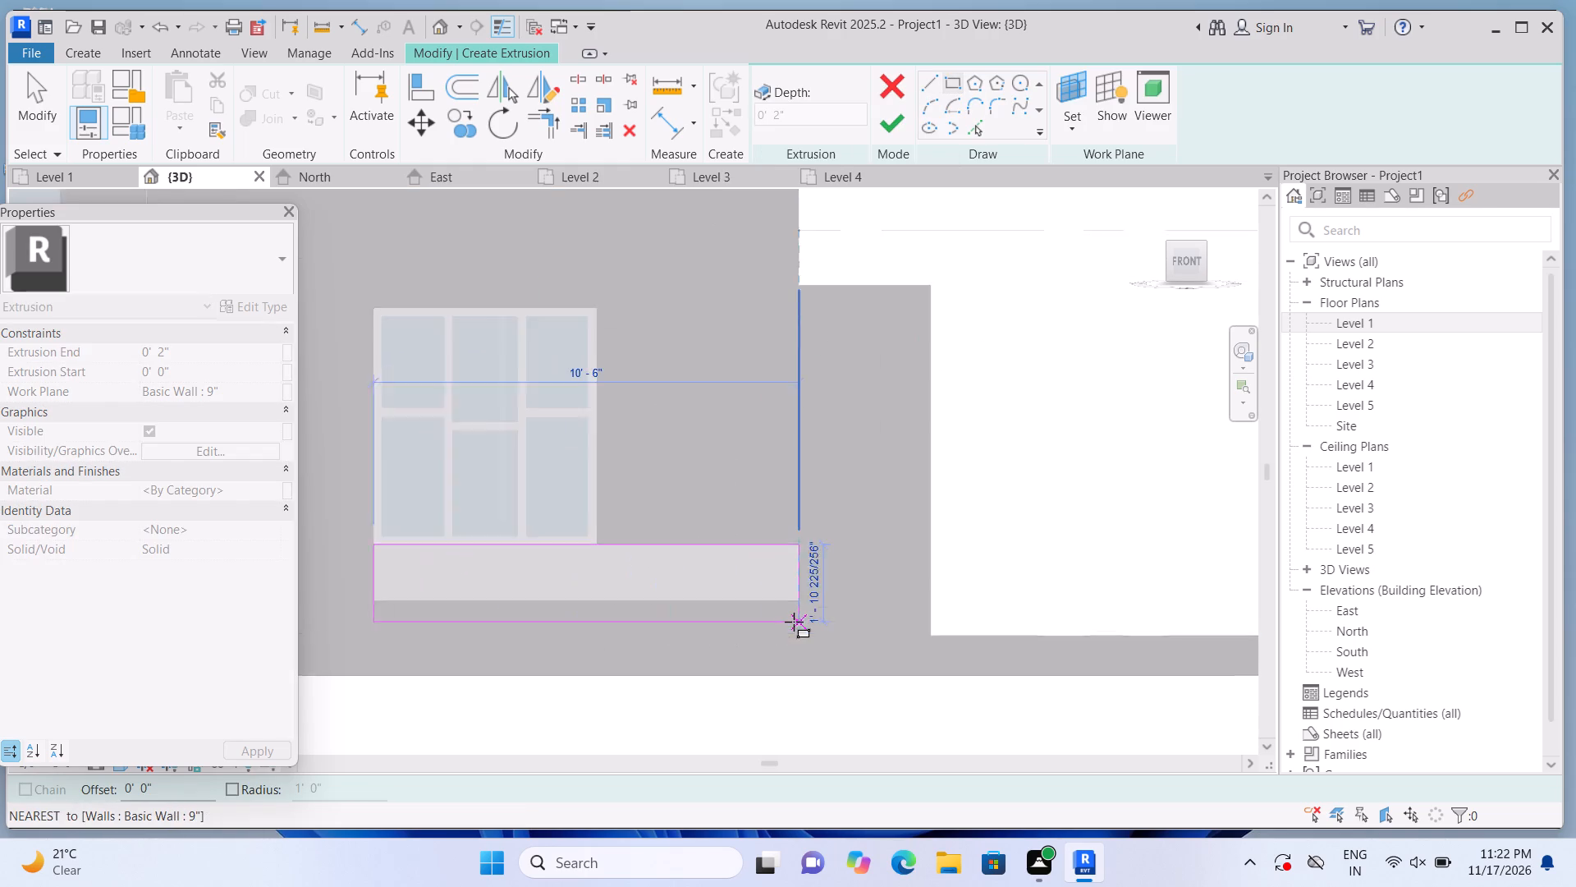
{"action": "scroll", "coordinate": [794, 622], "scroll_direction": "up", "scroll_amount": 2}
{"action": "scroll", "coordinate": [929, 593], "scroll_direction": "down", "scroll_amount": 2}
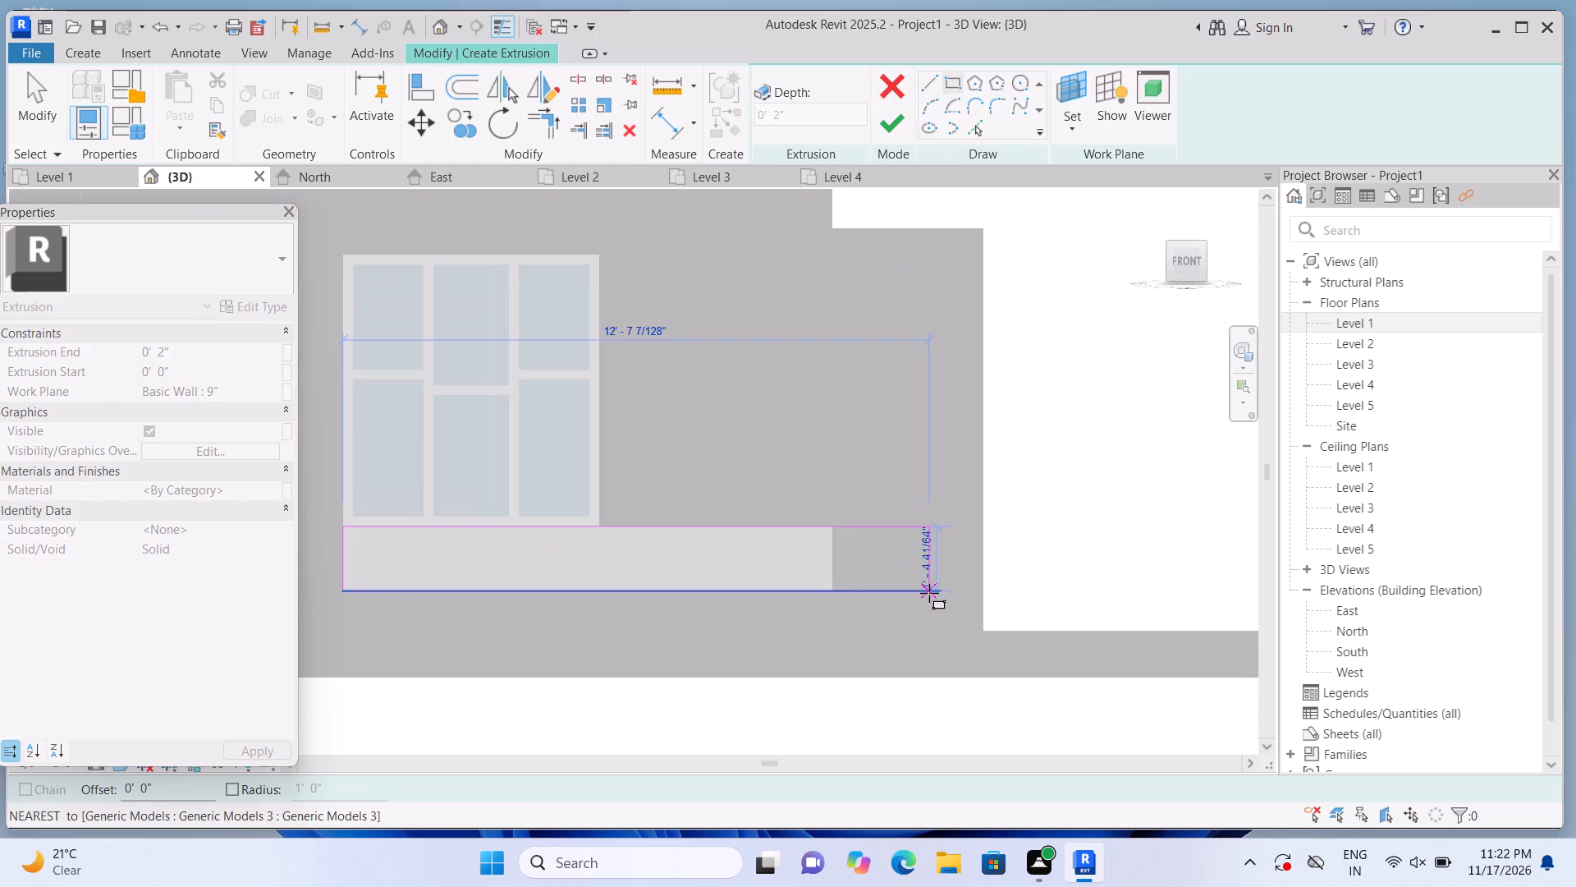
{"action": "scroll", "coordinate": [922, 573], "scroll_direction": "up", "scroll_amount": 2}
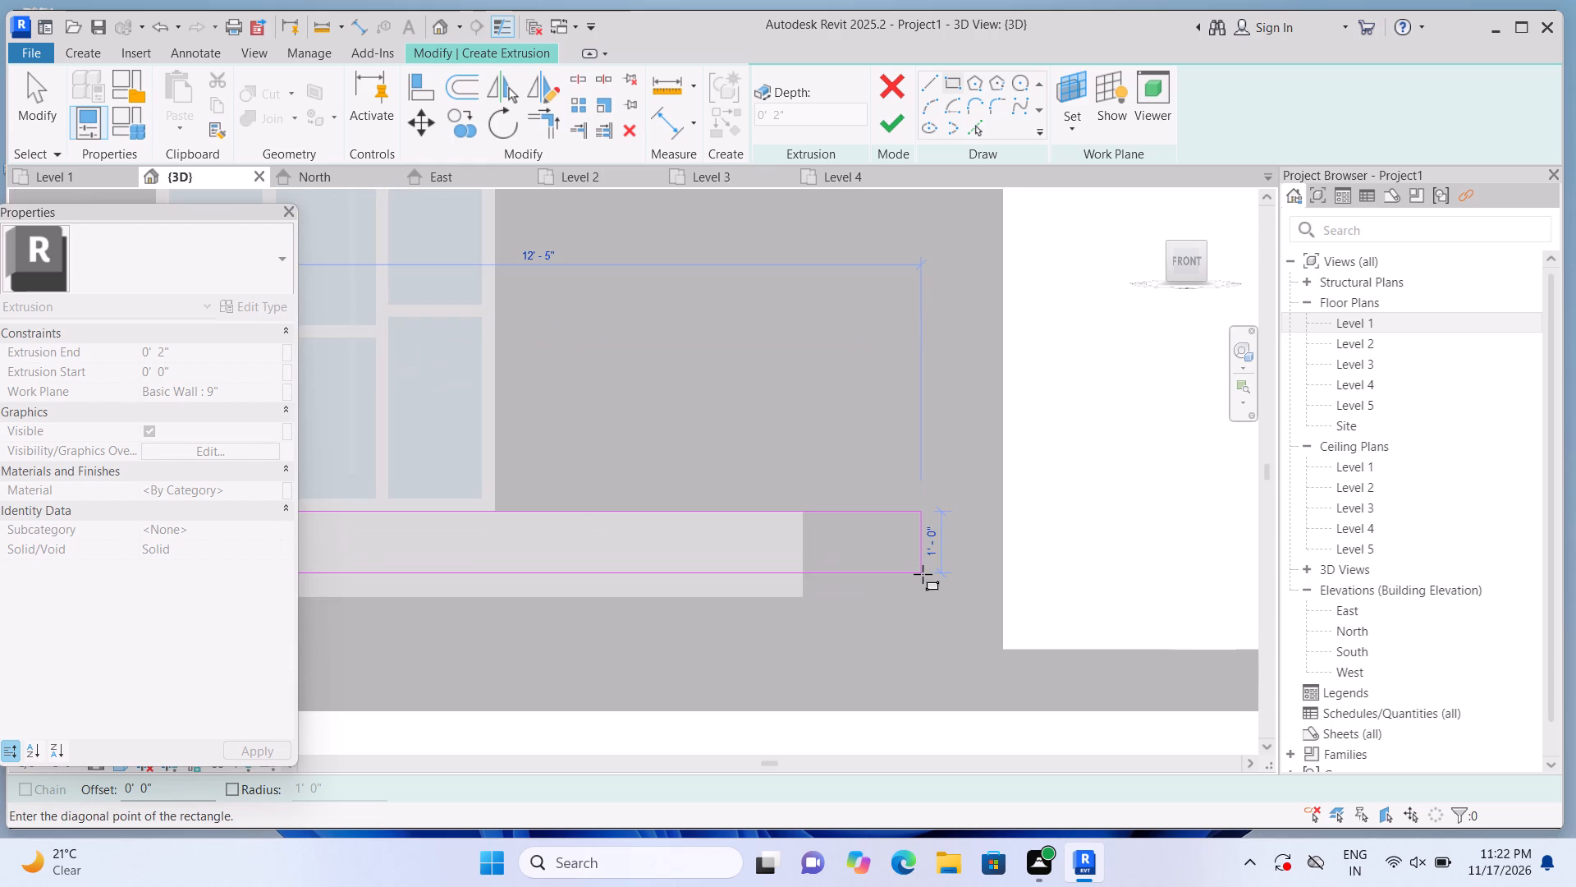
{"action": "scroll", "coordinate": [923, 574], "scroll_direction": "up", "scroll_amount": 1}
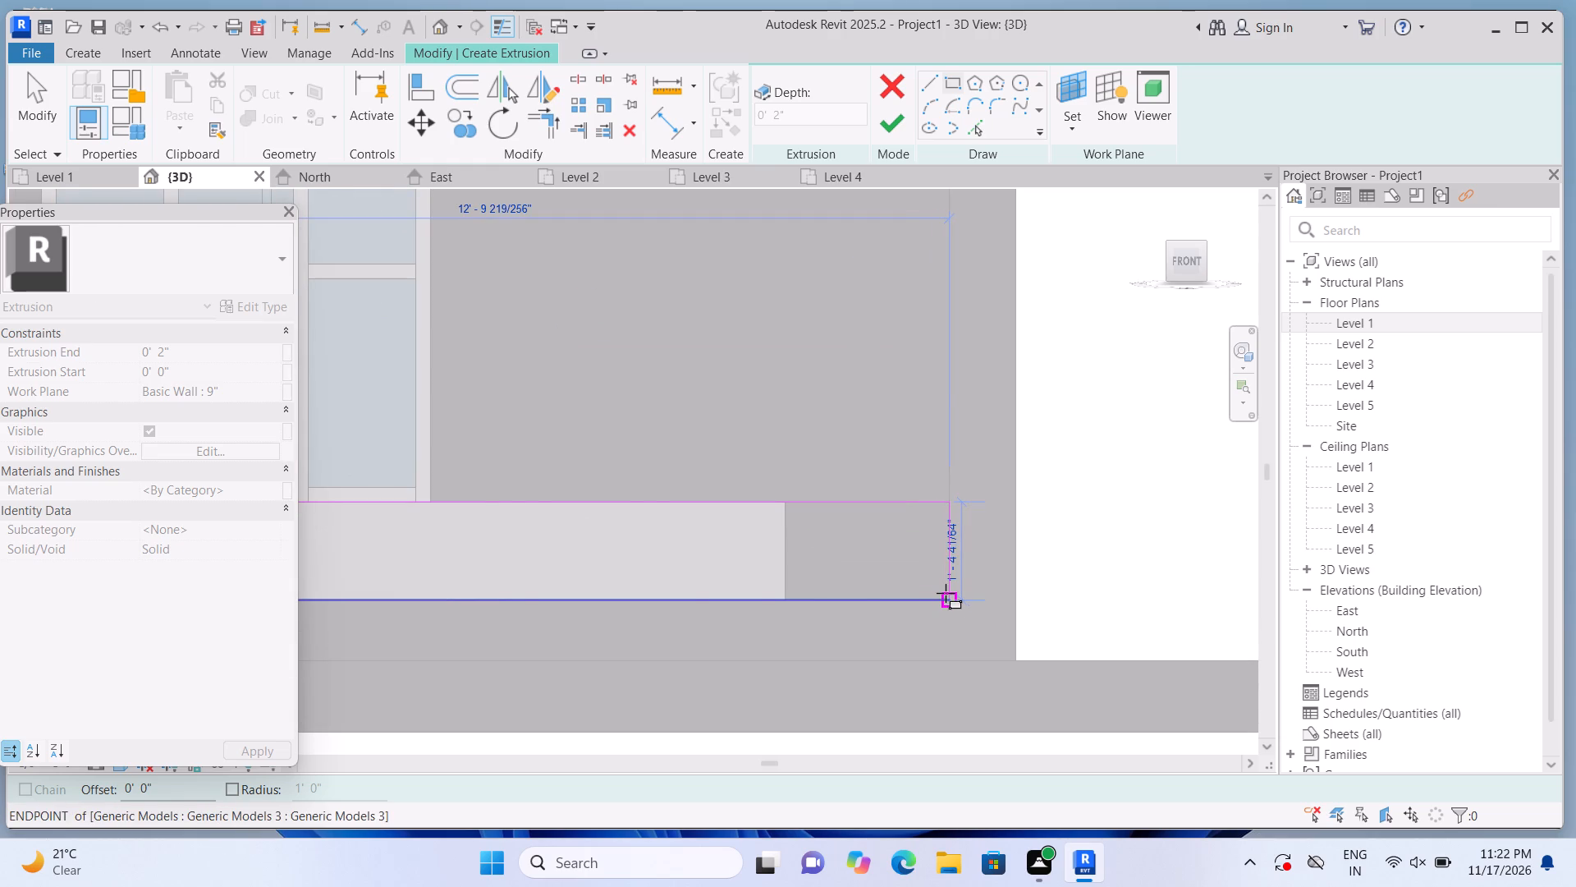
{"action": "left_click", "coordinate": [946, 593]}
{"action": "left_click", "coordinate": [900, 114]}
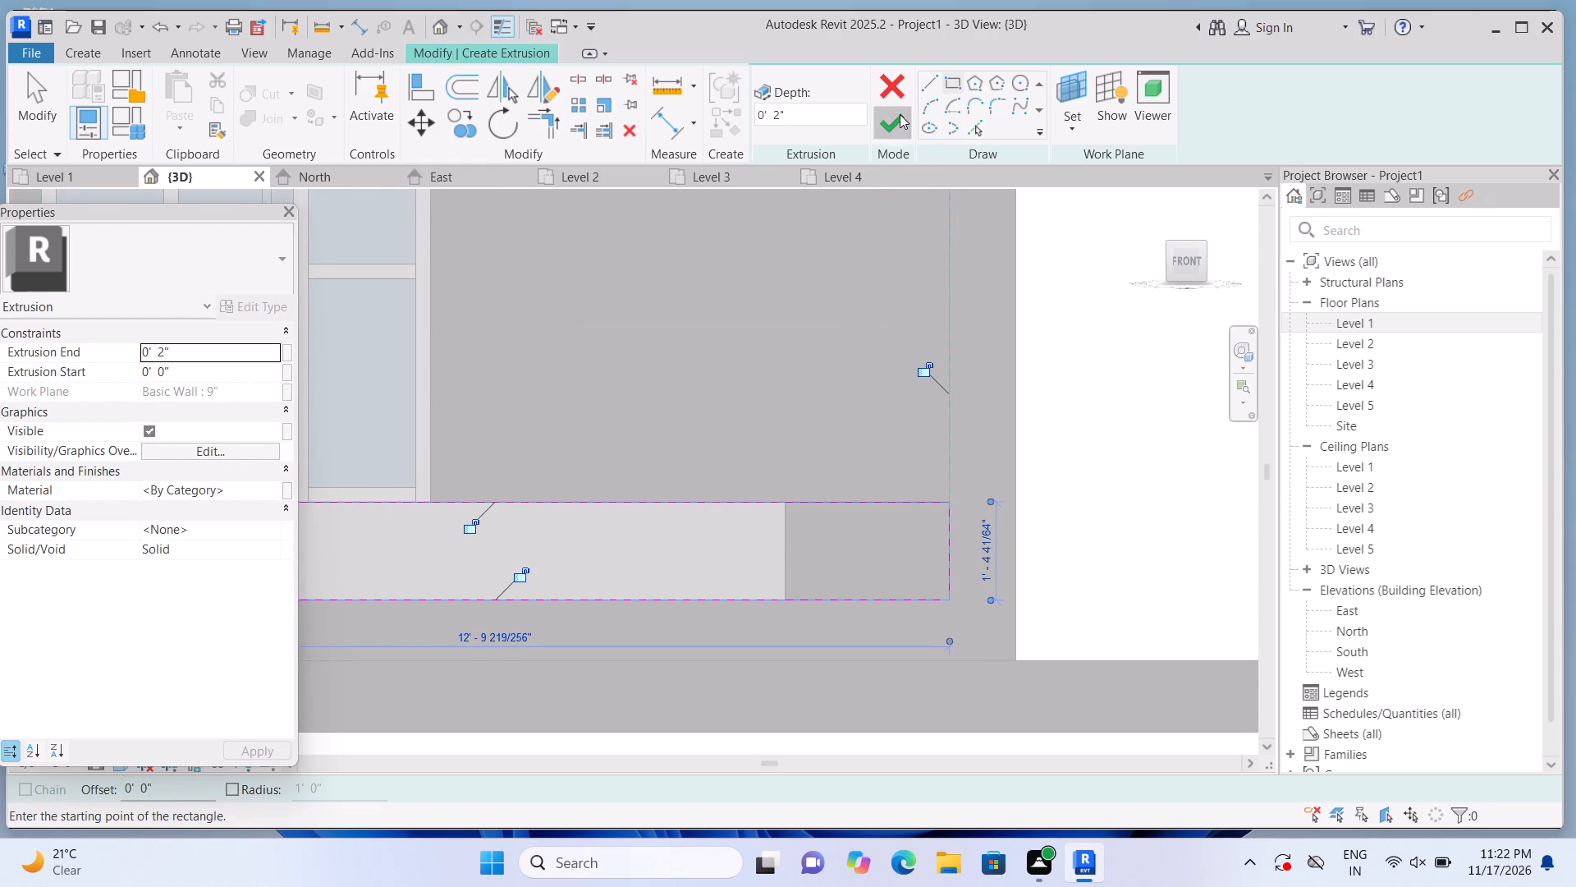
Join the geometry of the panel below the ground-floor window with the panel beside that window.
{"action": "scroll", "coordinate": [1025, 493], "scroll_direction": "down", "scroll_amount": 2}
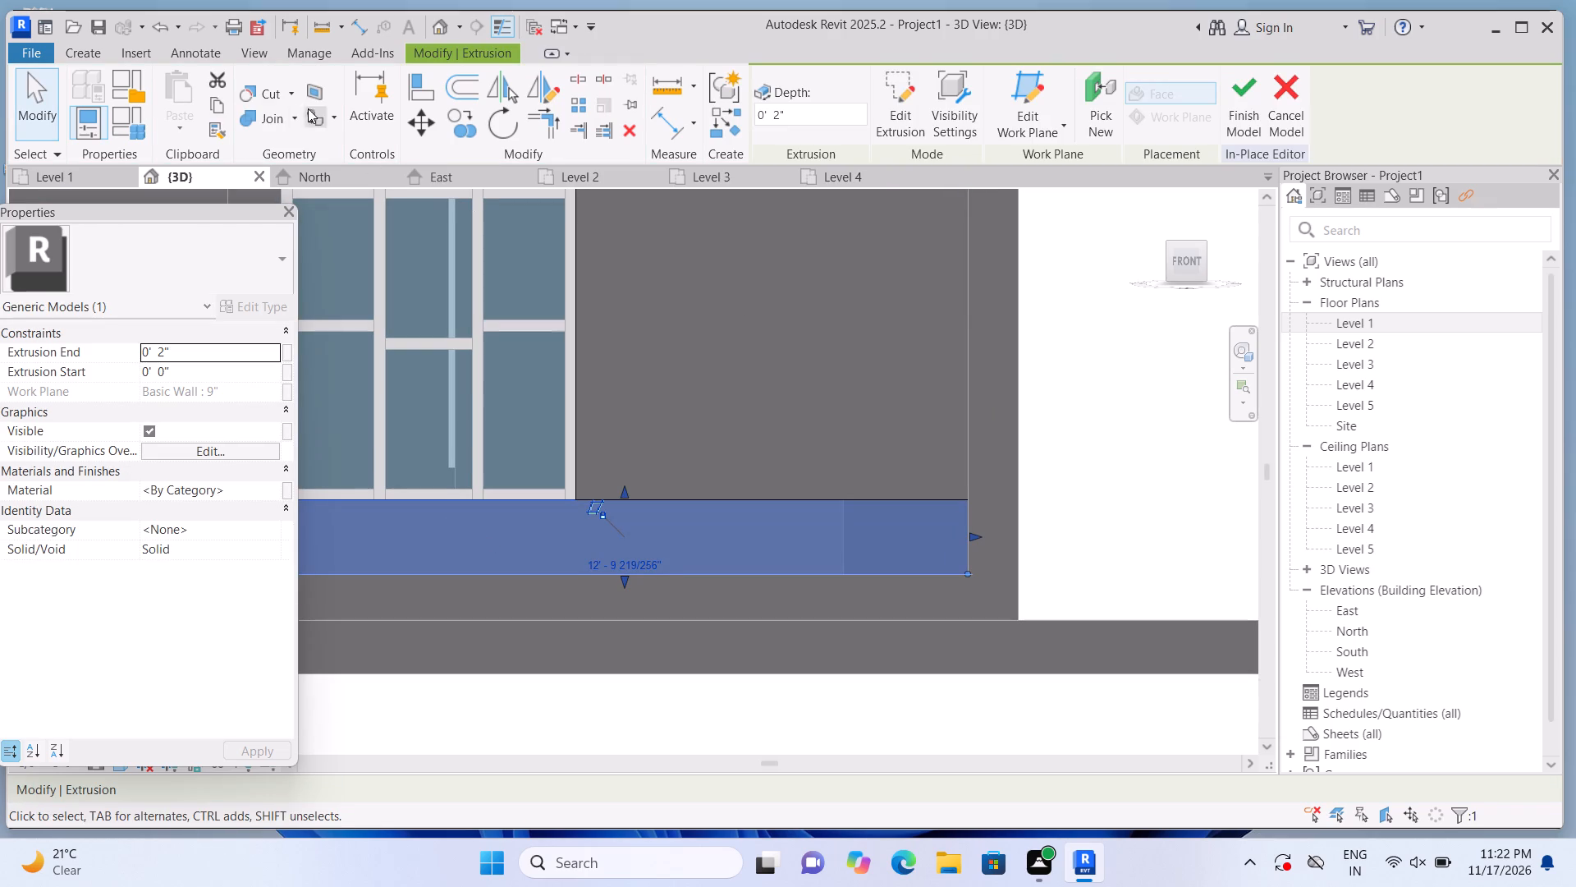
{"action": "left_click", "coordinate": [300, 113]}
{"action": "left_click", "coordinate": [303, 160]}
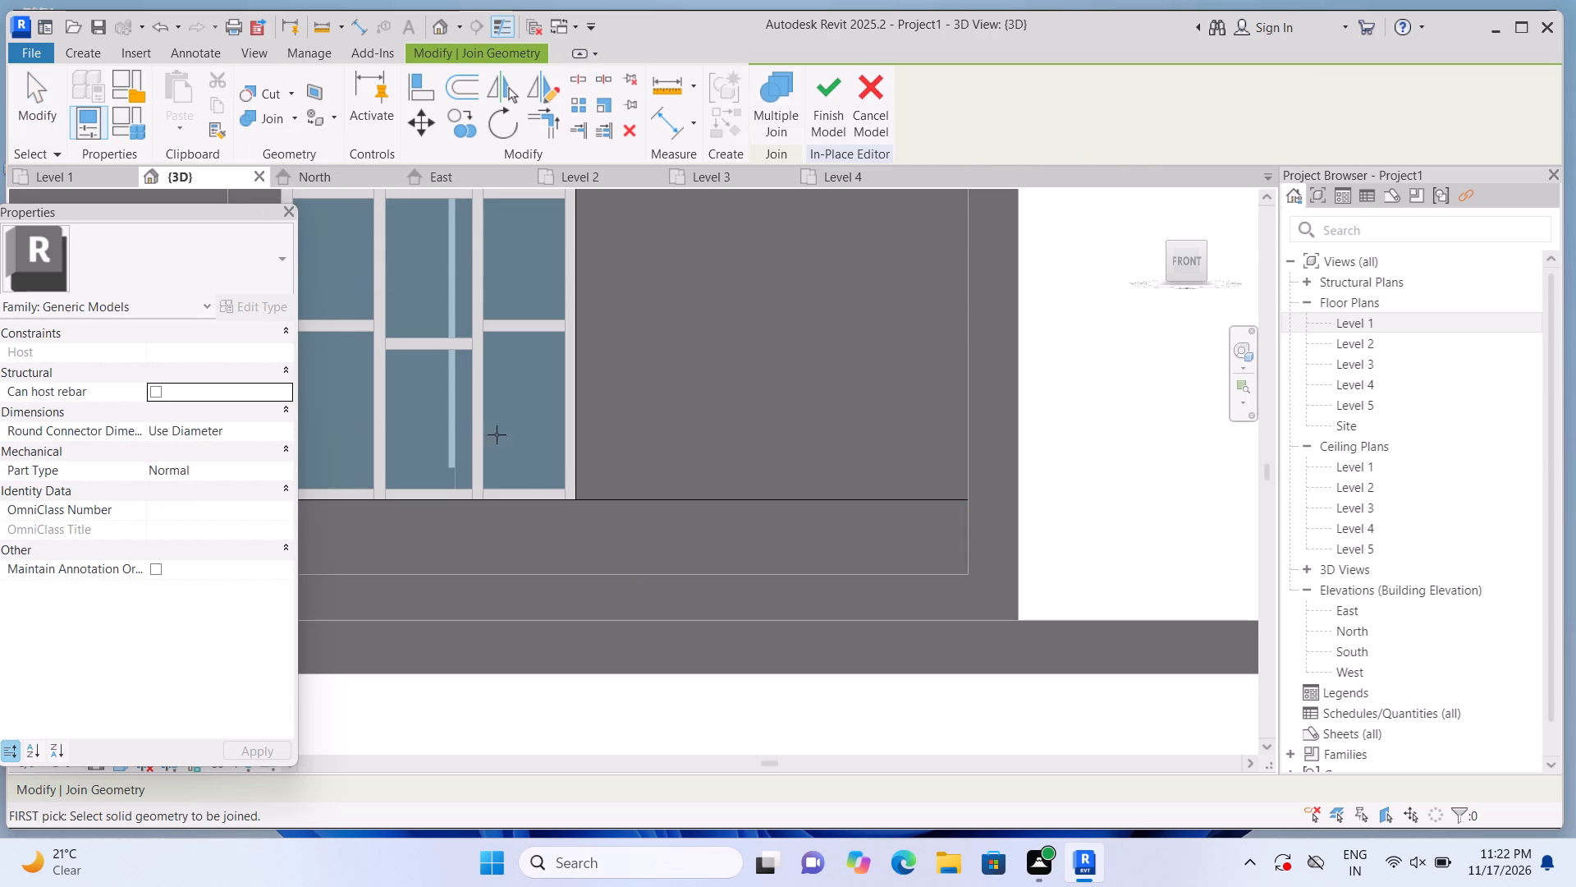
{"action": "left_click", "coordinate": [563, 516]}
{"action": "left_click", "coordinate": [642, 414]}
{"action": "scroll", "coordinate": [664, 448], "scroll_direction": "down", "scroll_amount": 8}
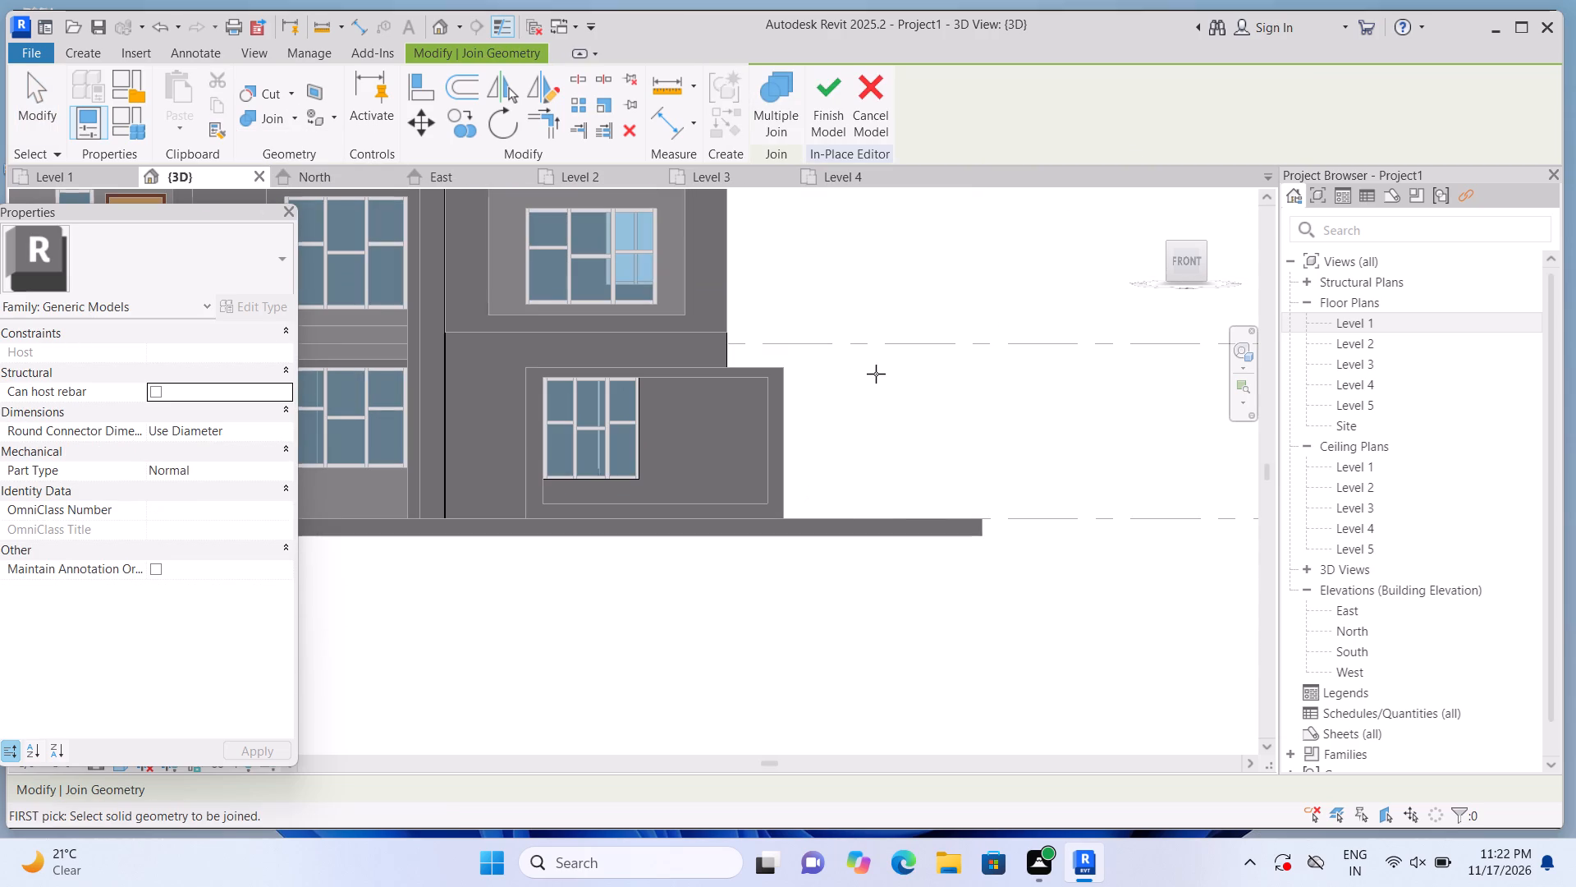
{"action": "key", "text": "Escape"}
Extrude a full-width panel about 1'-7 1/4" tall and 2" deep on the 9" wall's plane, above the window inside the upper-floor box's recess.
{"action": "scroll", "coordinate": [882, 370], "scroll_direction": "down", "scroll_amount": 7}
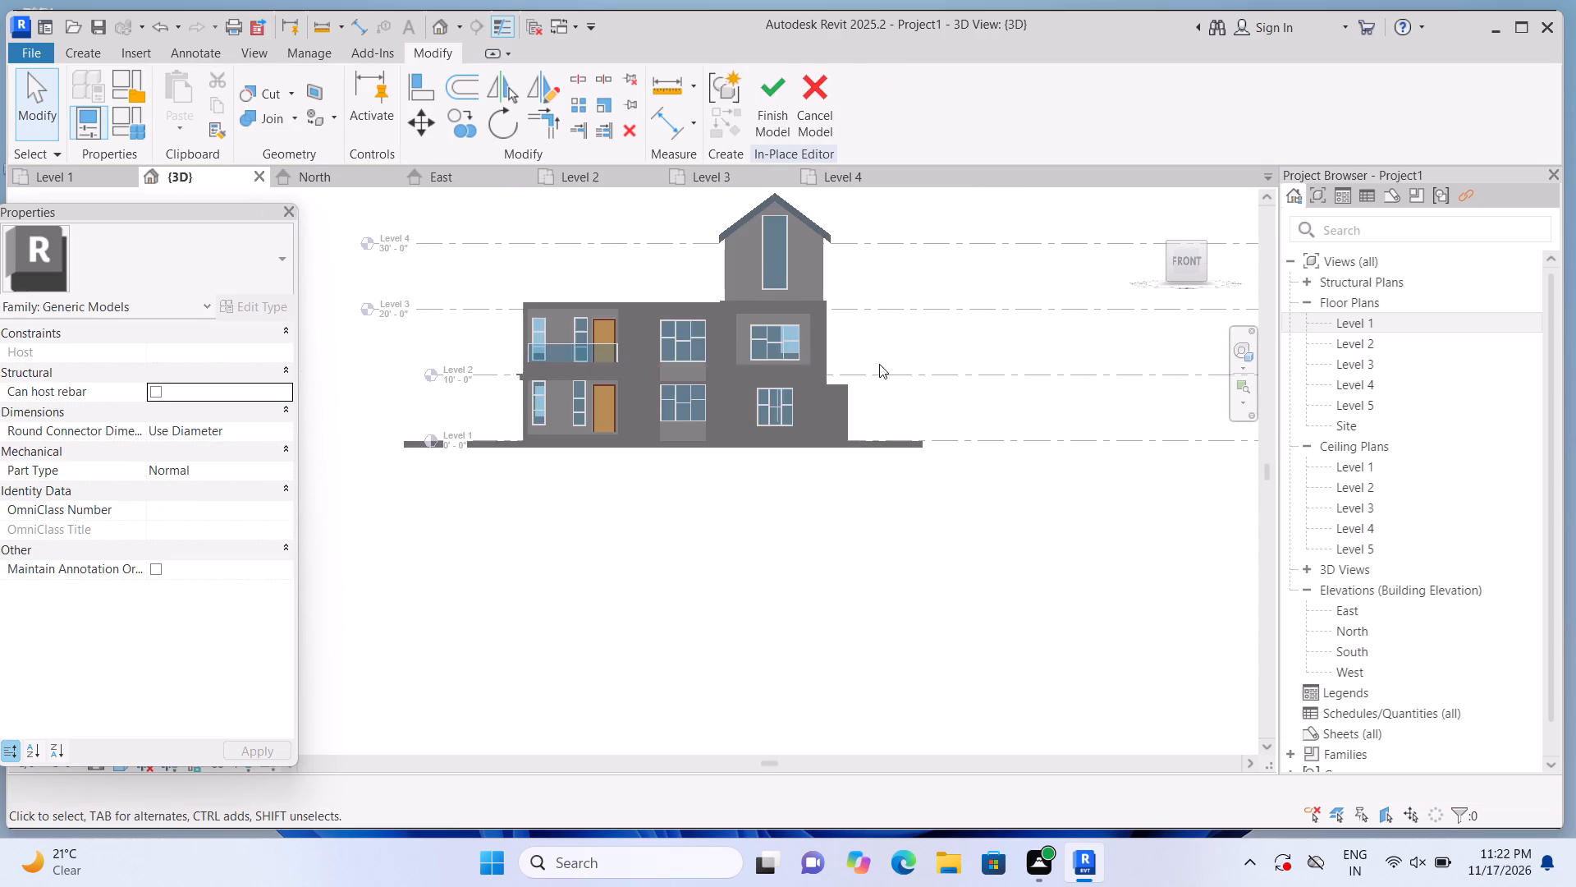
{"action": "scroll", "coordinate": [855, 353], "scroll_direction": "up", "scroll_amount": 6}
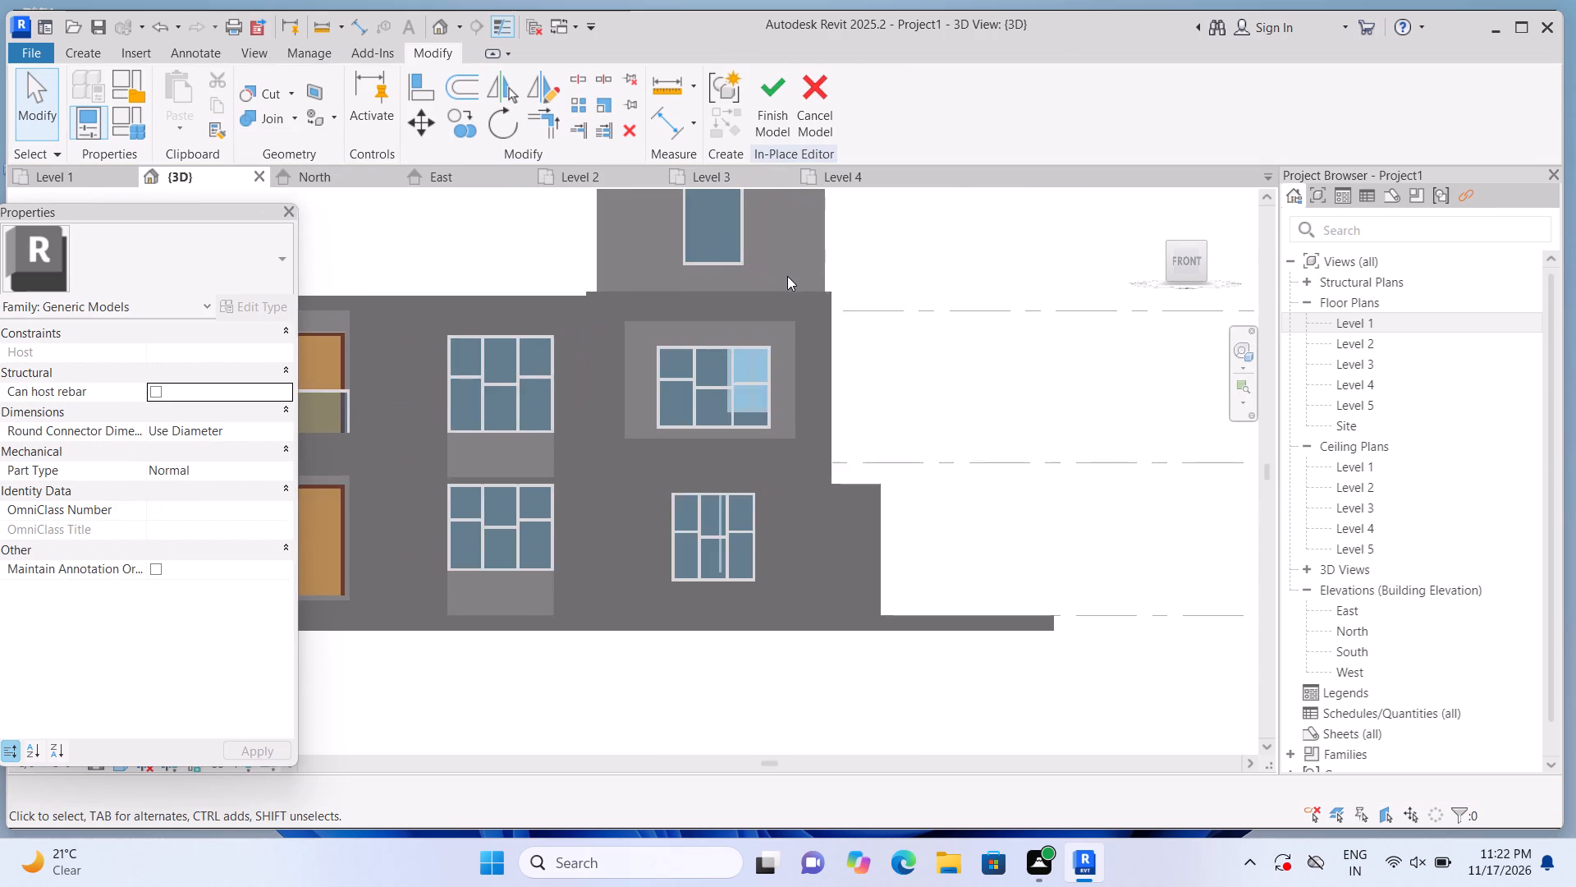
{"action": "scroll", "coordinate": [787, 276], "scroll_direction": "up", "scroll_amount": 4}
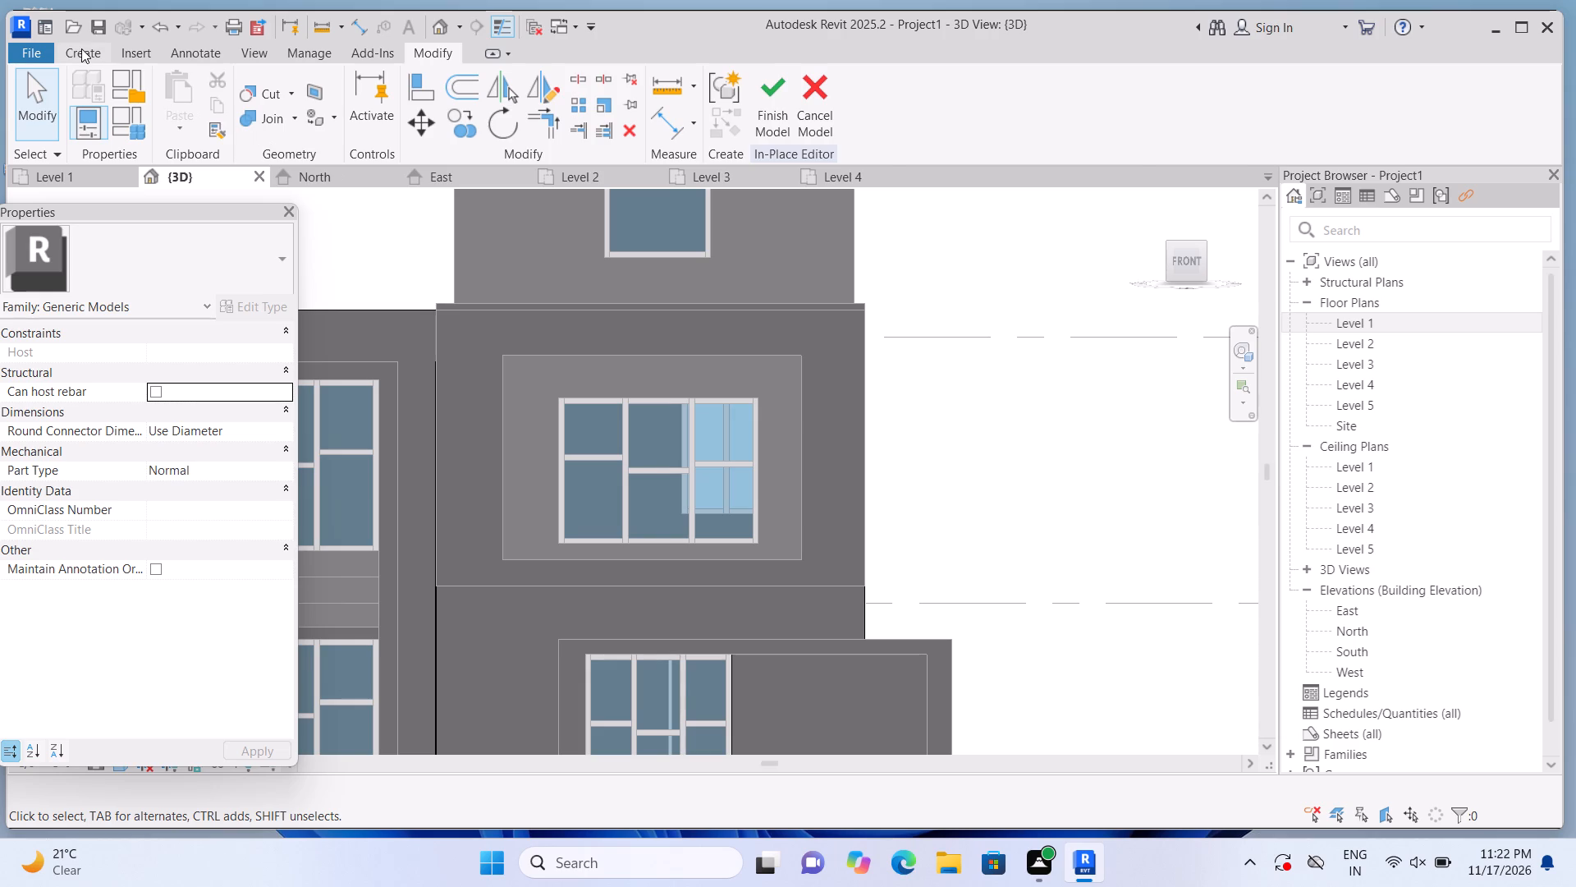
{"action": "left_click", "coordinate": [81, 48]}
{"action": "left_click", "coordinate": [184, 102]}
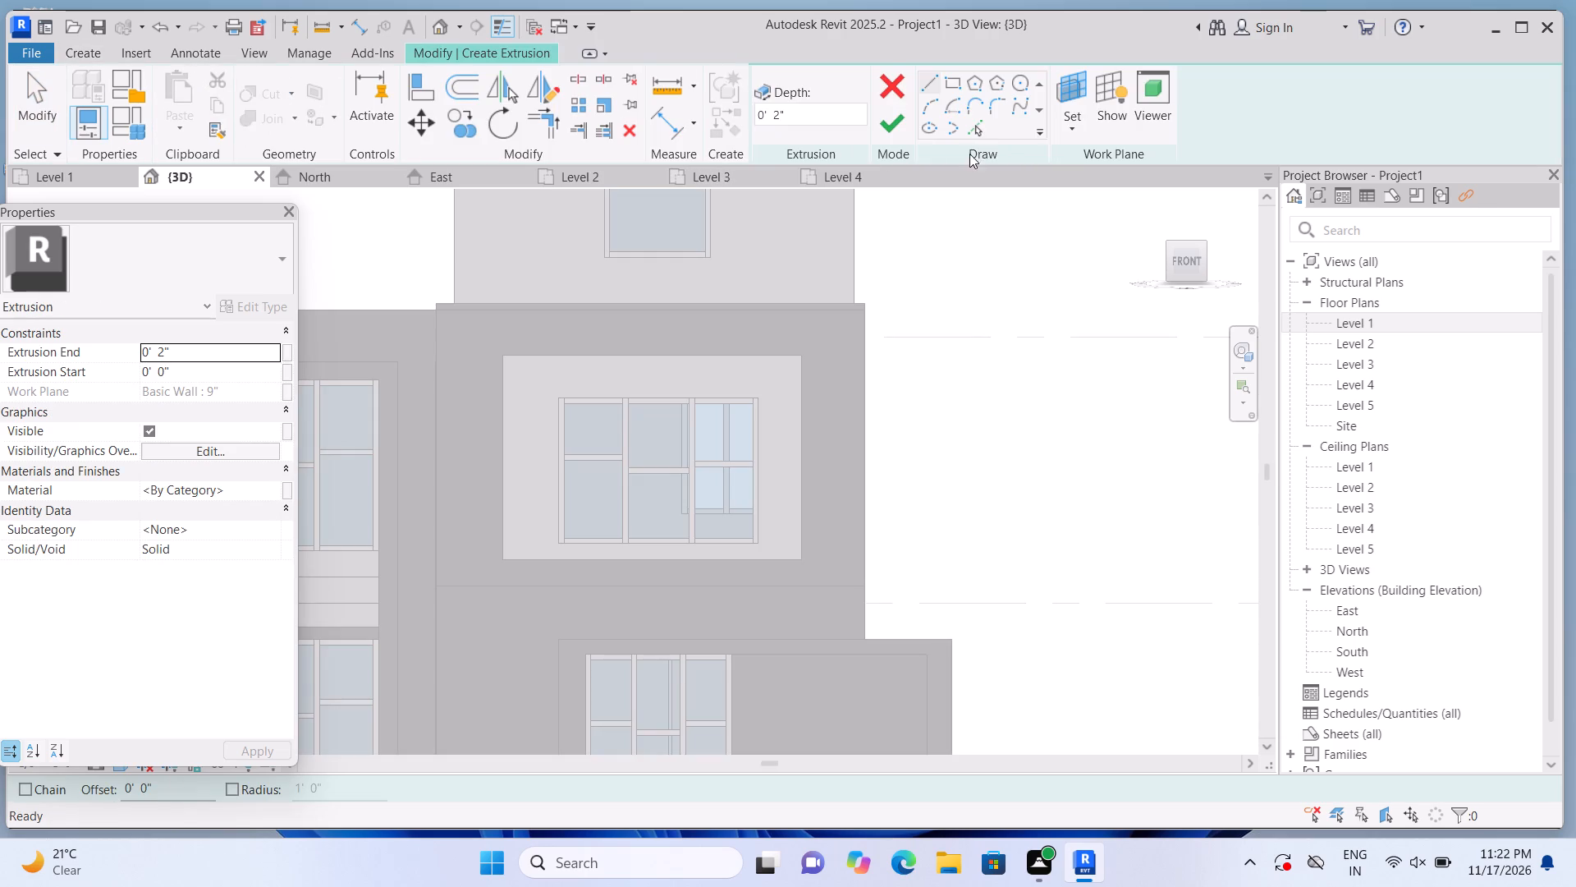
{"action": "left_click", "coordinate": [1070, 124]}
{"action": "left_click", "coordinate": [1099, 195]}
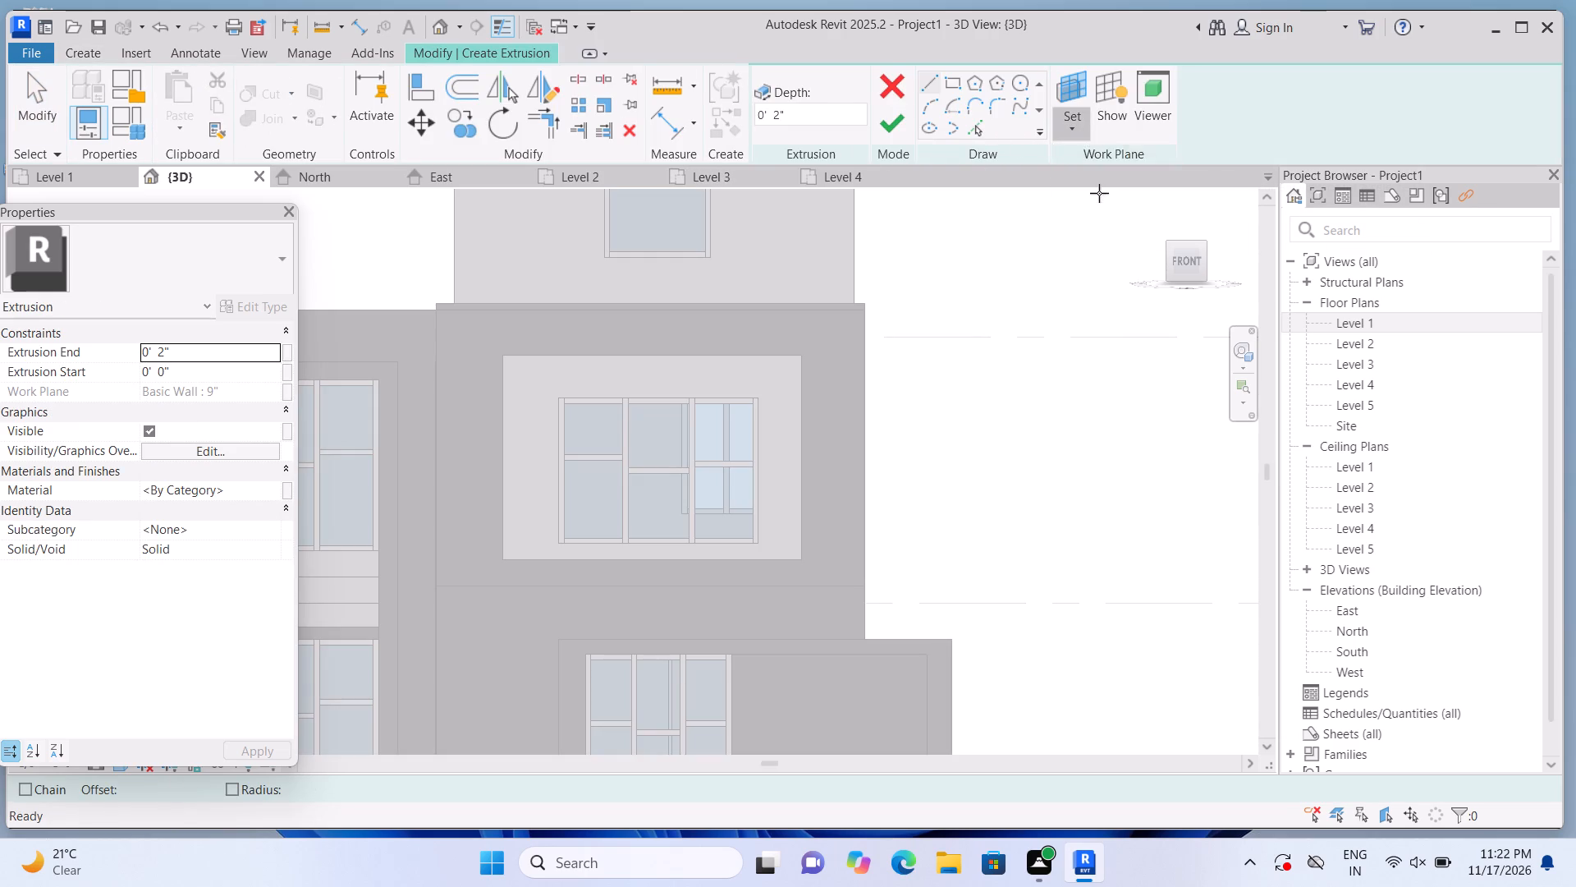
{"action": "left_click", "coordinate": [785, 373]}
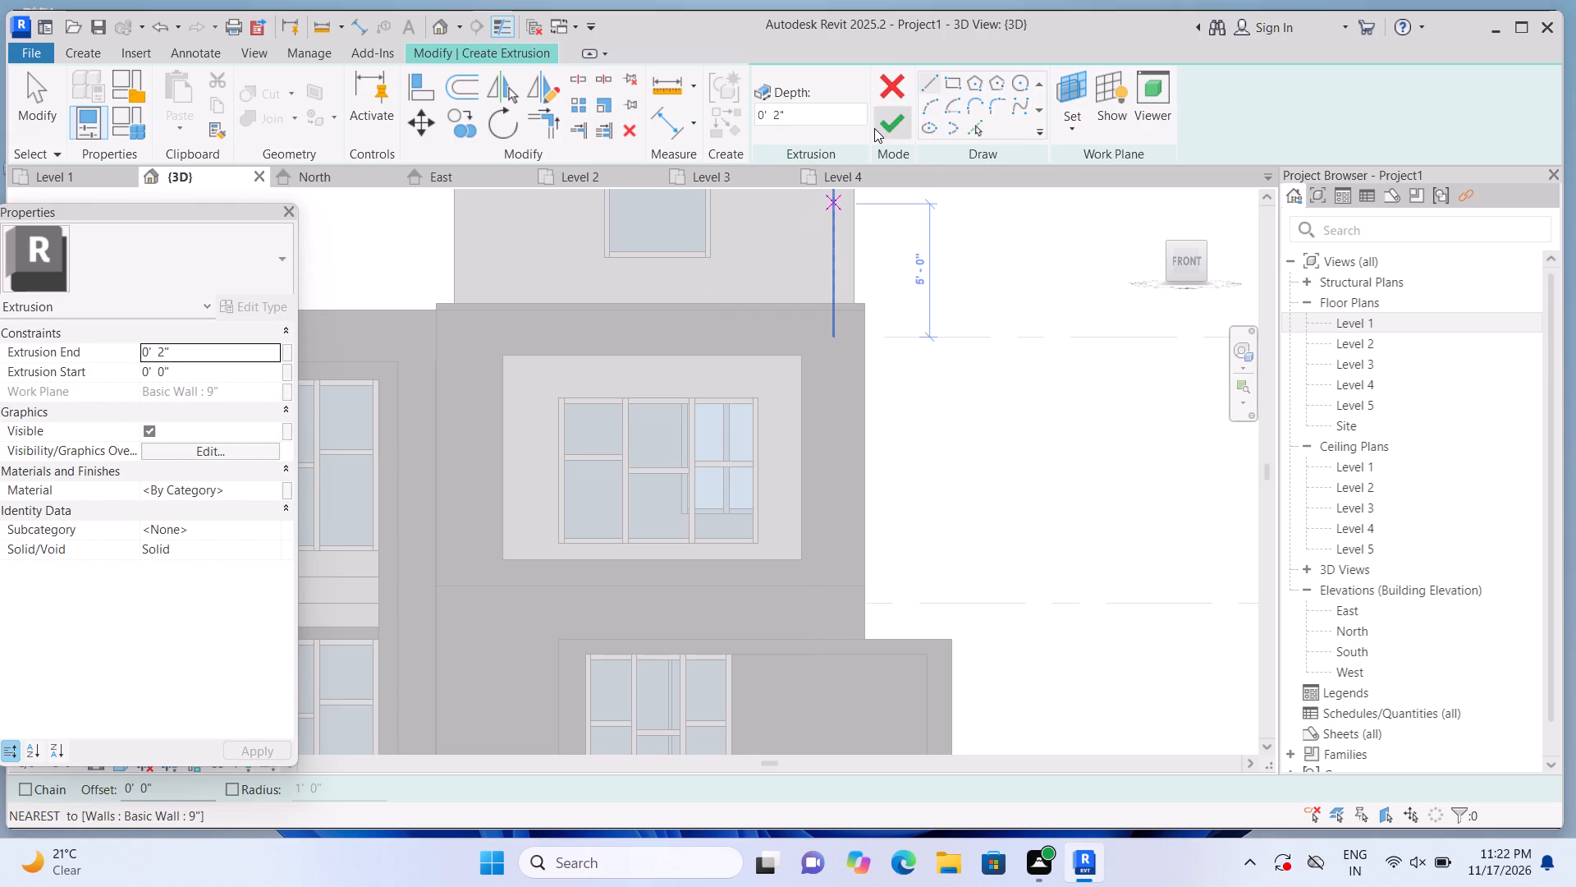
{"action": "left_click", "coordinate": [953, 80]}
{"action": "scroll", "coordinate": [596, 427], "scroll_direction": "up", "scroll_amount": 3}
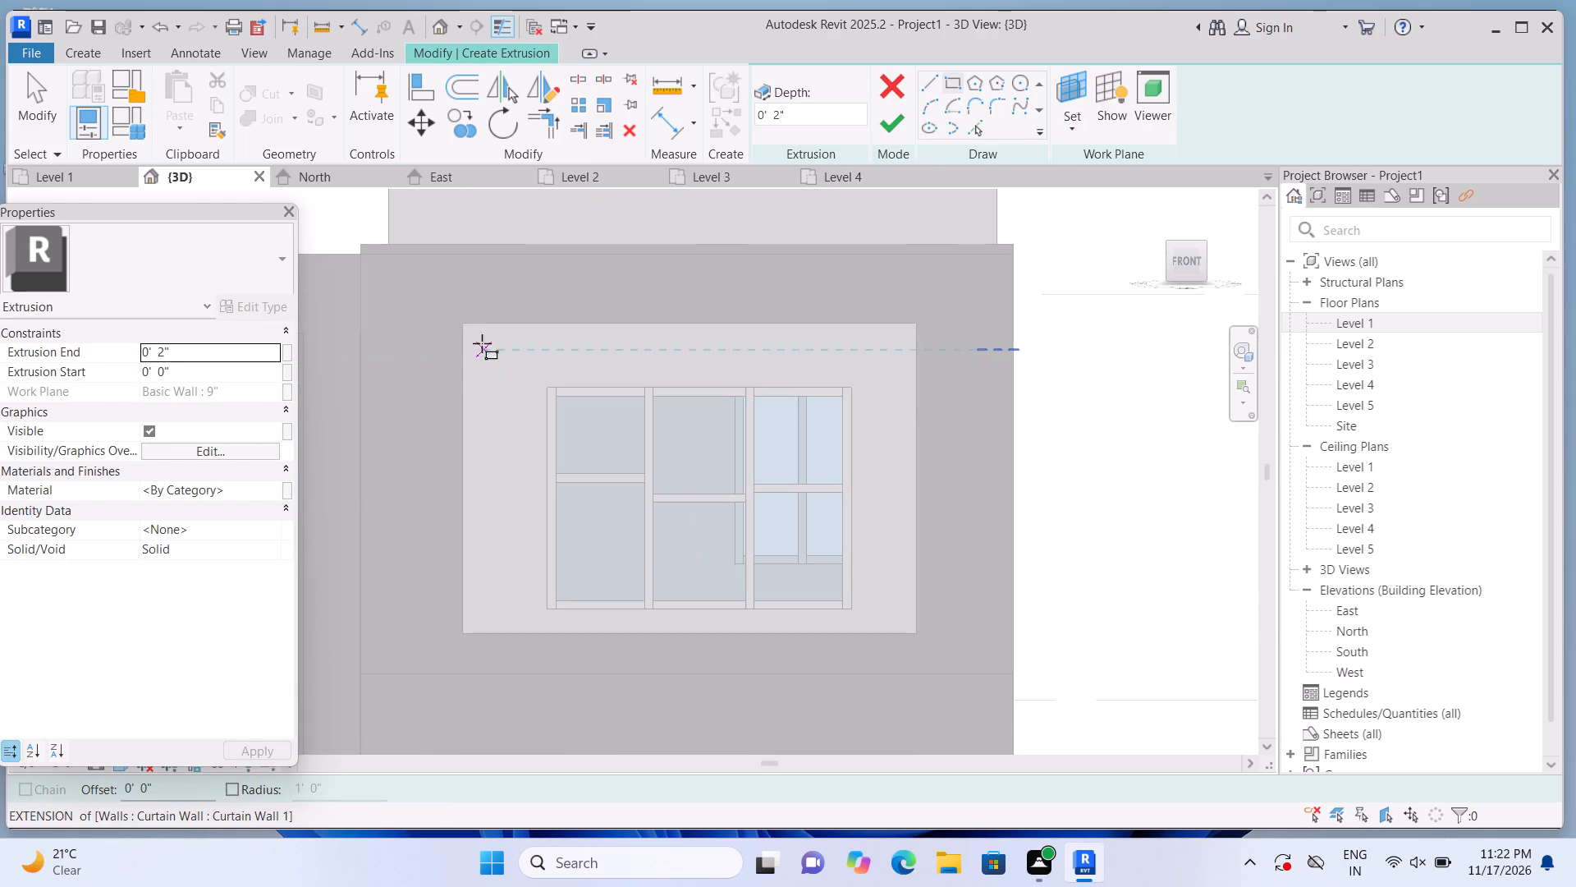
{"action": "left_click", "coordinate": [462, 328]}
{"action": "scroll", "coordinate": [576, 398], "scroll_direction": "up", "scroll_amount": 3}
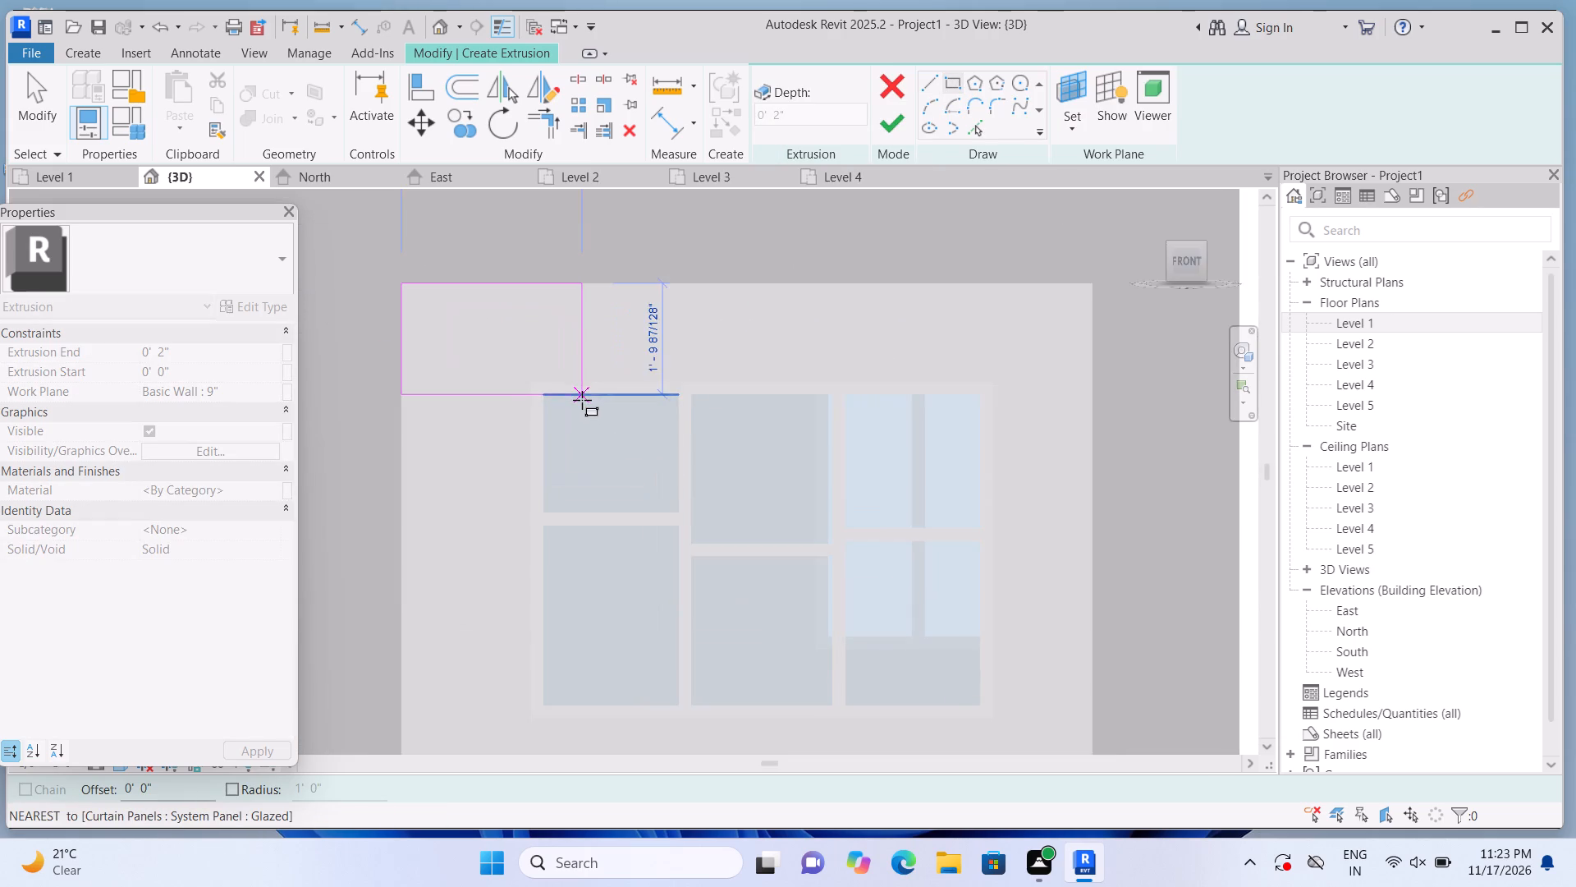
{"action": "scroll", "coordinate": [582, 400], "scroll_direction": "up", "scroll_amount": 2}
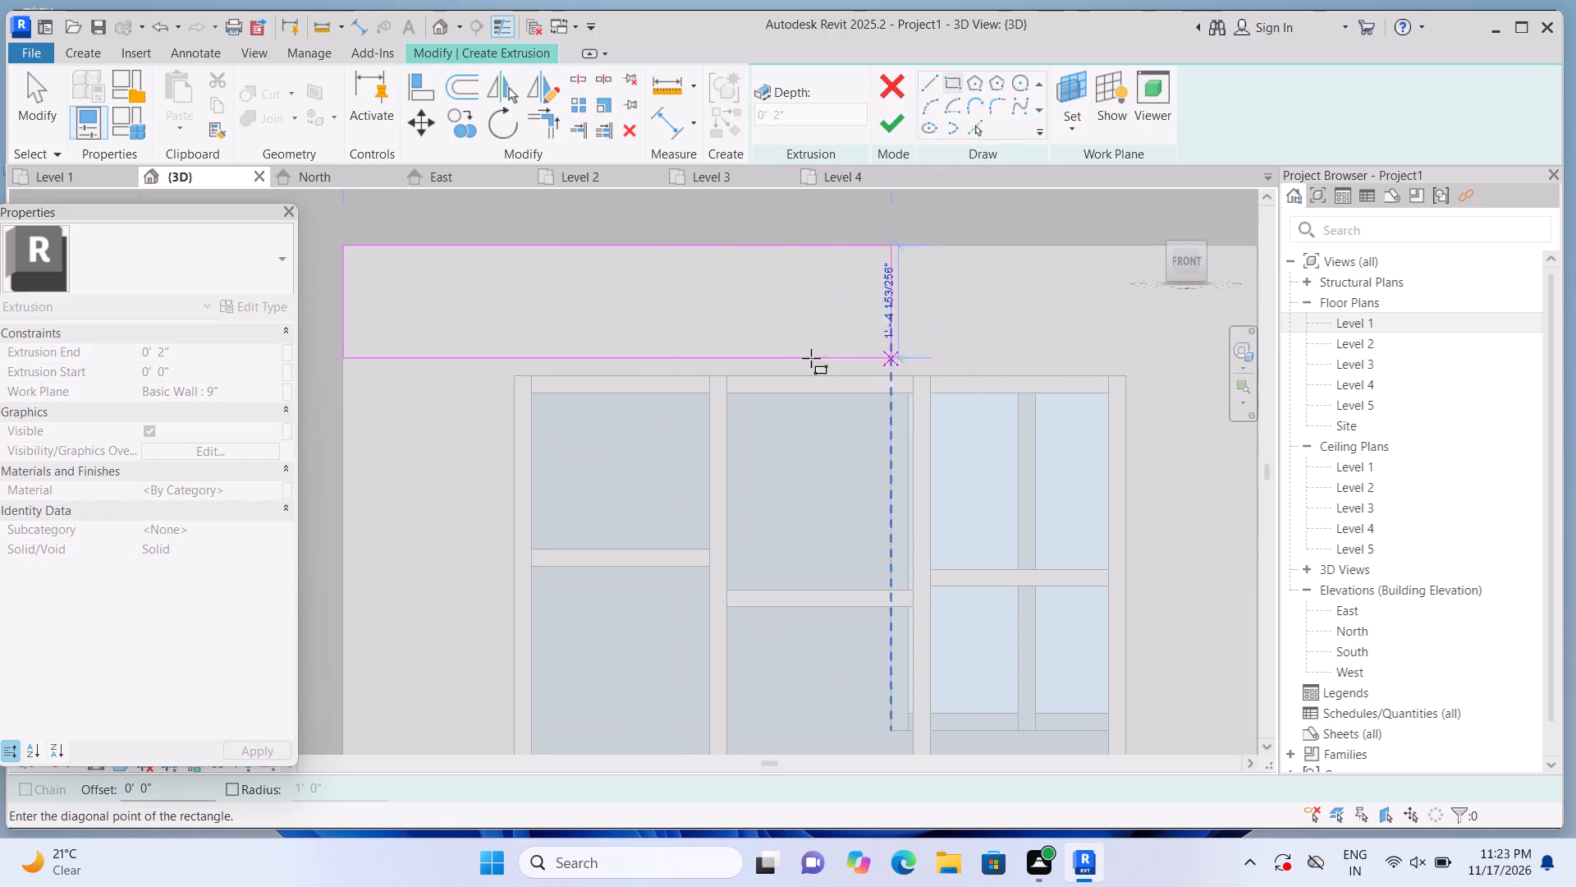
{"action": "scroll", "coordinate": [658, 372], "scroll_direction": "down", "scroll_amount": 3}
{"action": "scroll", "coordinate": [976, 370], "scroll_direction": "up", "scroll_amount": 3}
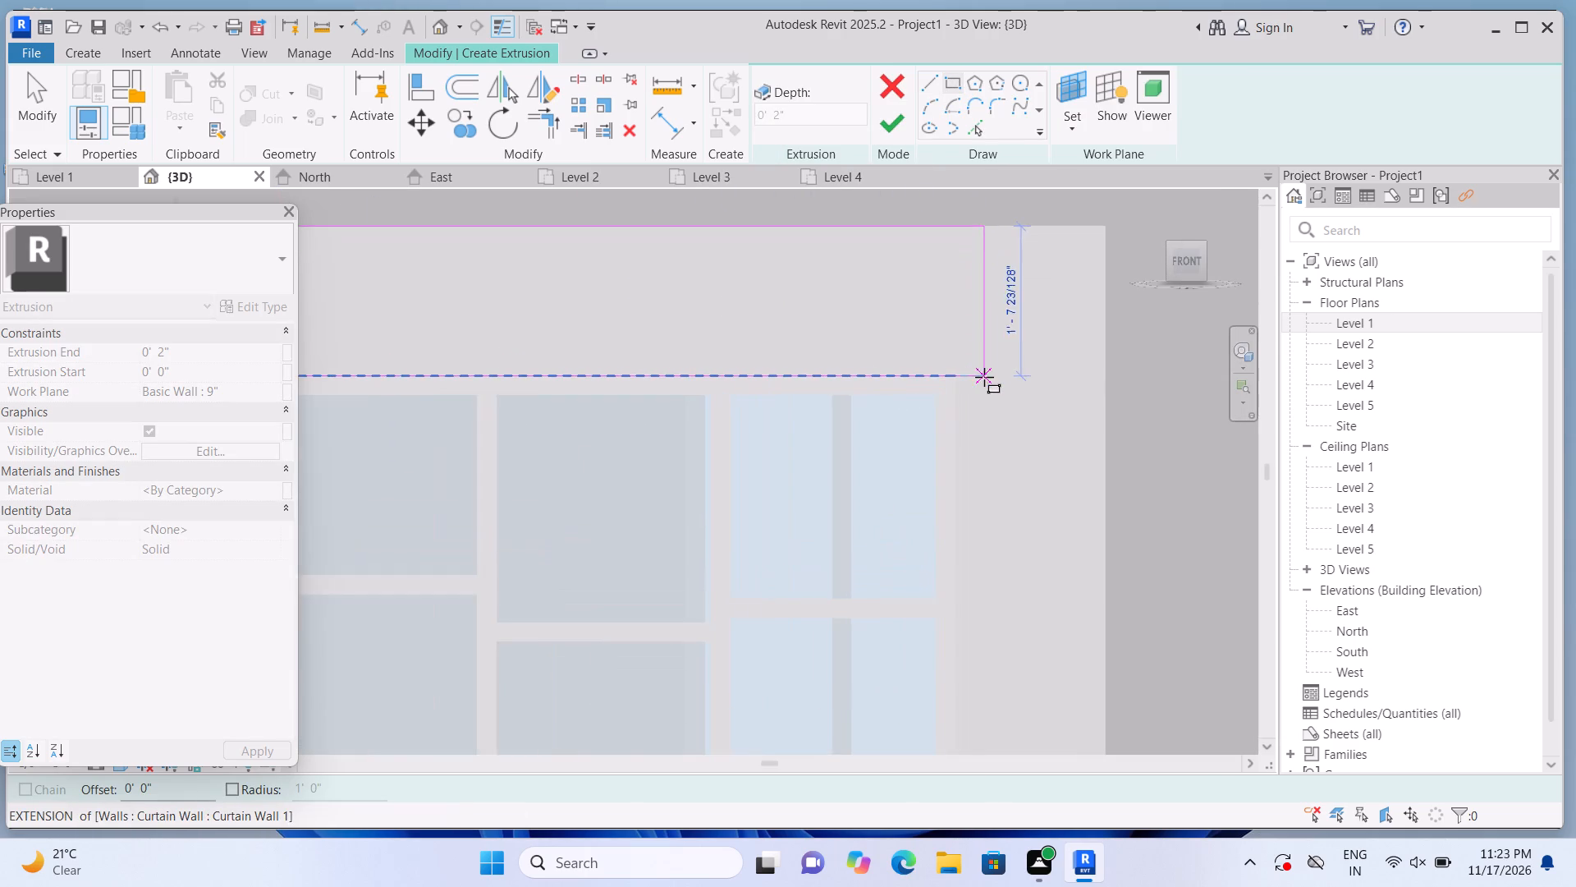
{"action": "scroll", "coordinate": [984, 377], "scroll_direction": "up", "scroll_amount": 2}
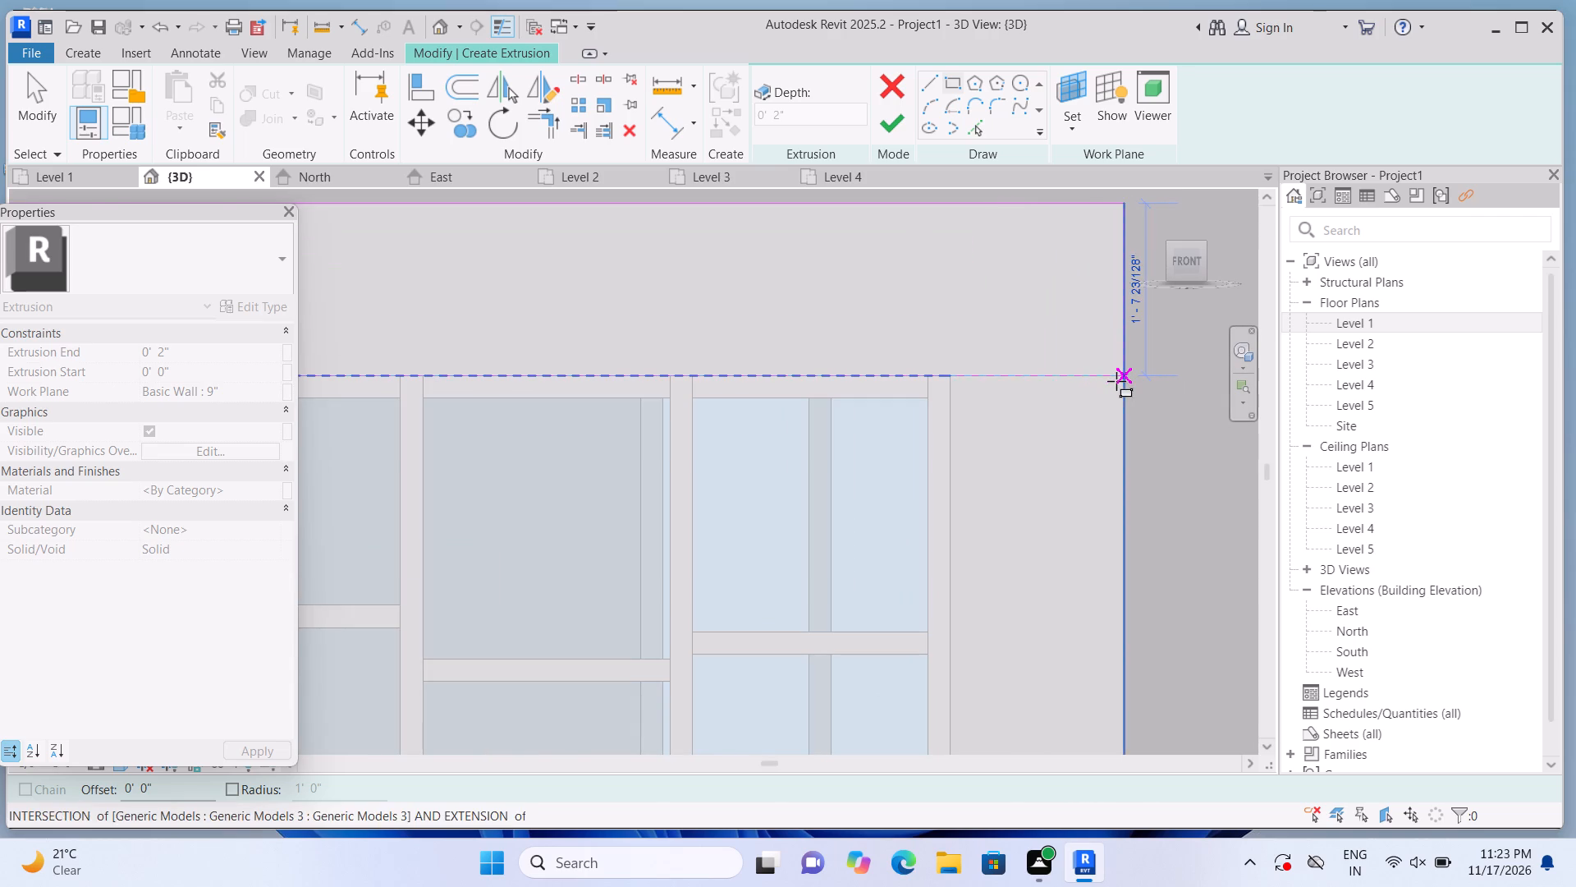
{"action": "left_click", "coordinate": [1118, 381]}
{"action": "left_click", "coordinate": [896, 122]}
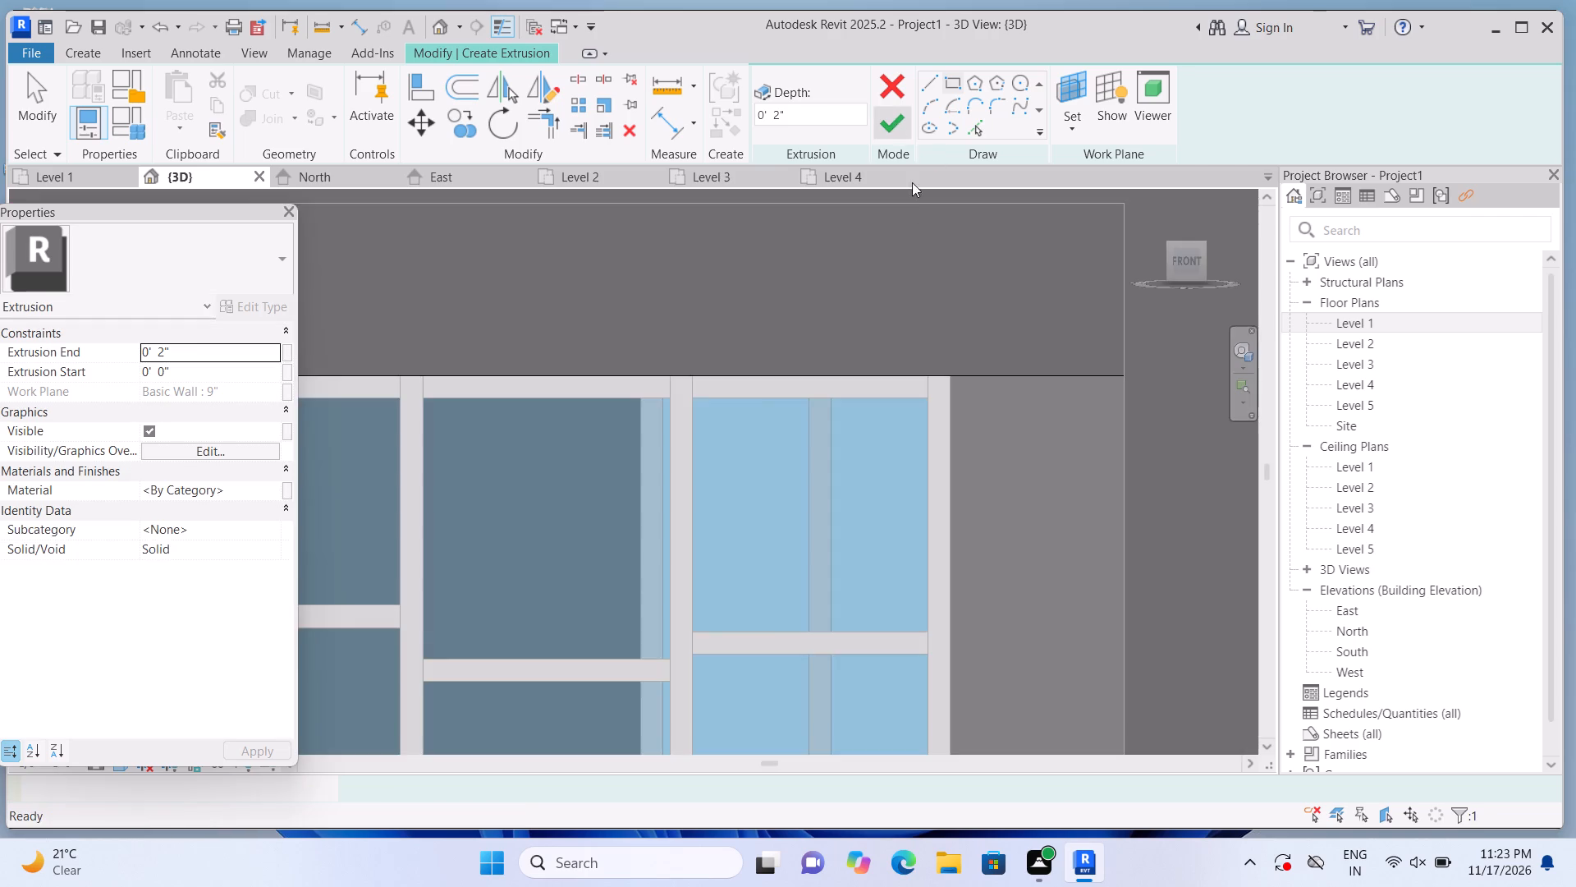
Extrude a panel about 2'-1 1/4" wide, 6'-1" tall and 2" deep on the 9" wall's plane, filling the recess left of the upper-floor window.
{"action": "scroll", "coordinate": [939, 287], "scroll_direction": "down", "scroll_amount": 6}
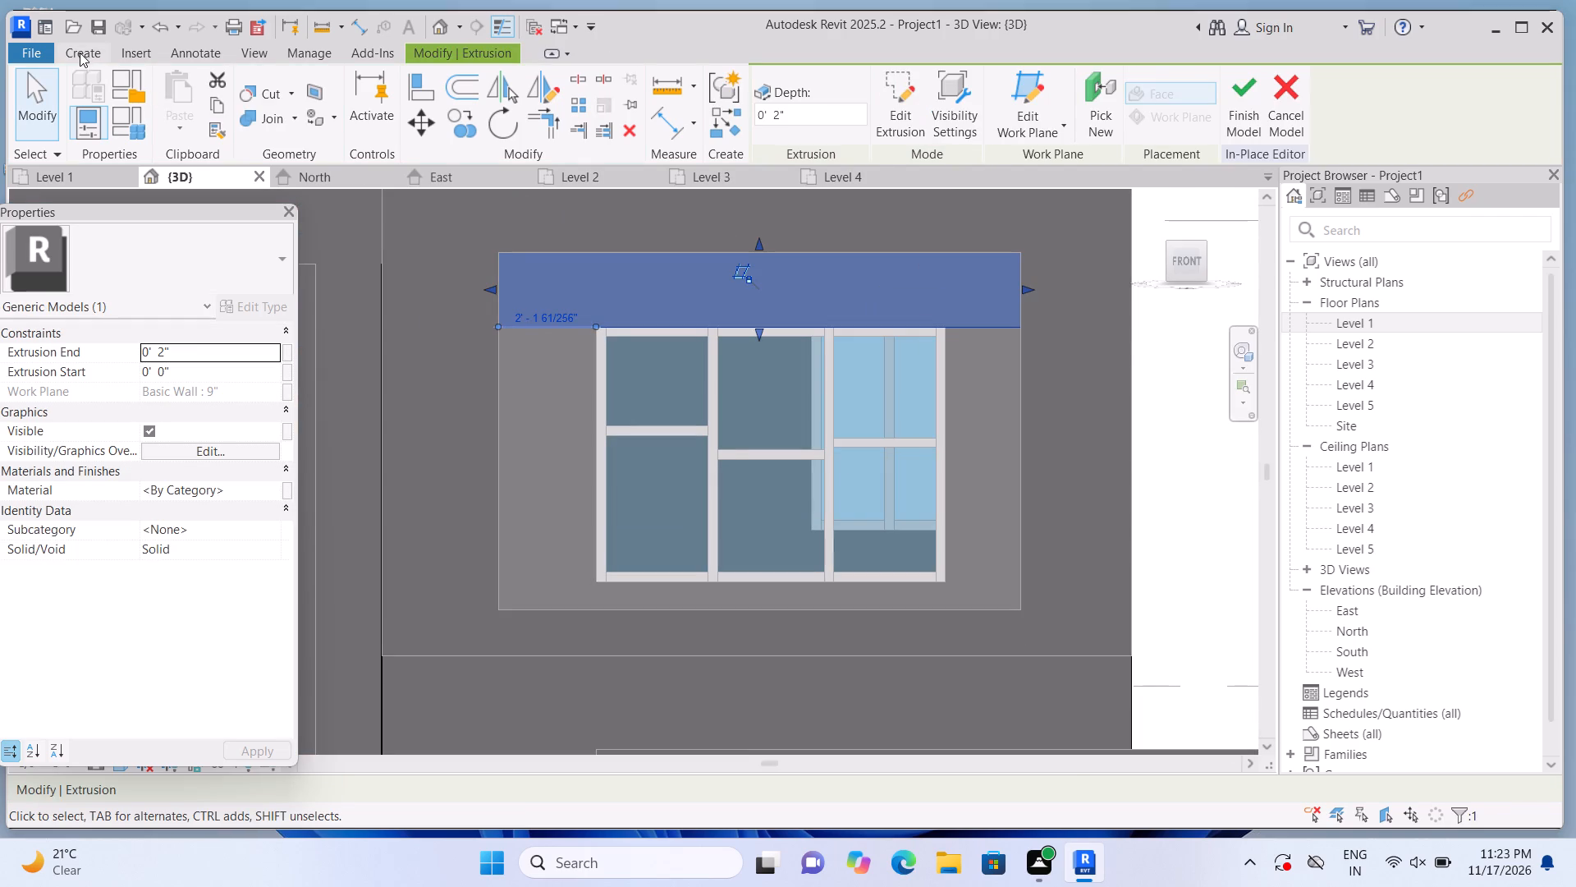
{"action": "left_click", "coordinate": [80, 51]}
{"action": "left_click", "coordinate": [199, 75]}
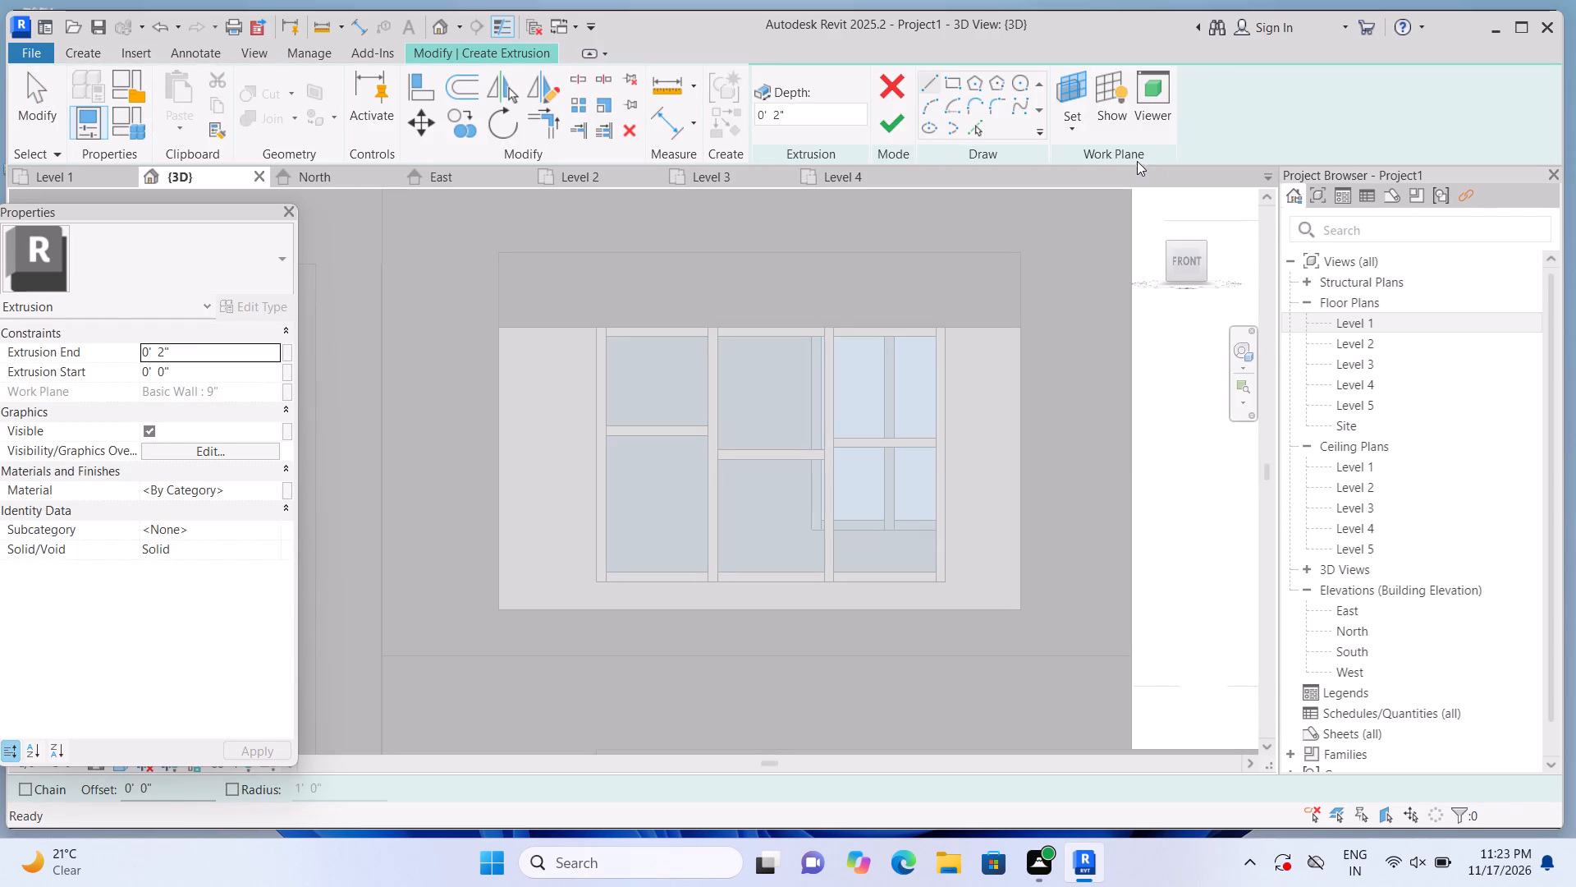
{"action": "left_click", "coordinate": [1067, 126]}
{"action": "left_click", "coordinate": [1088, 211]}
{"action": "scroll", "coordinate": [820, 434], "scroll_direction": "up", "scroll_amount": 1}
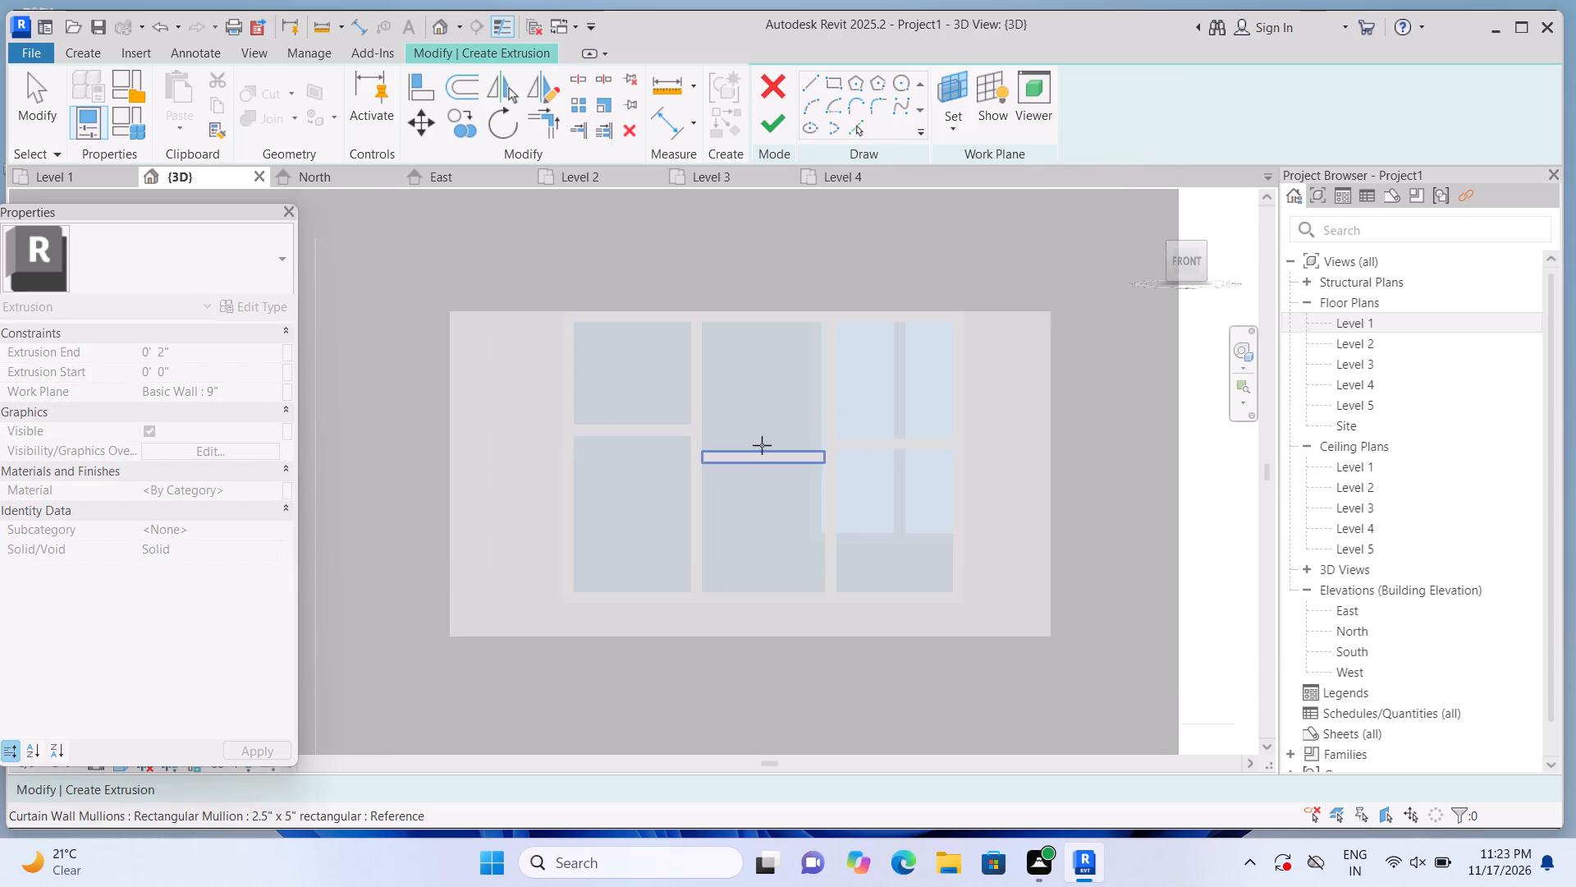
{"action": "left_click", "coordinate": [484, 408]}
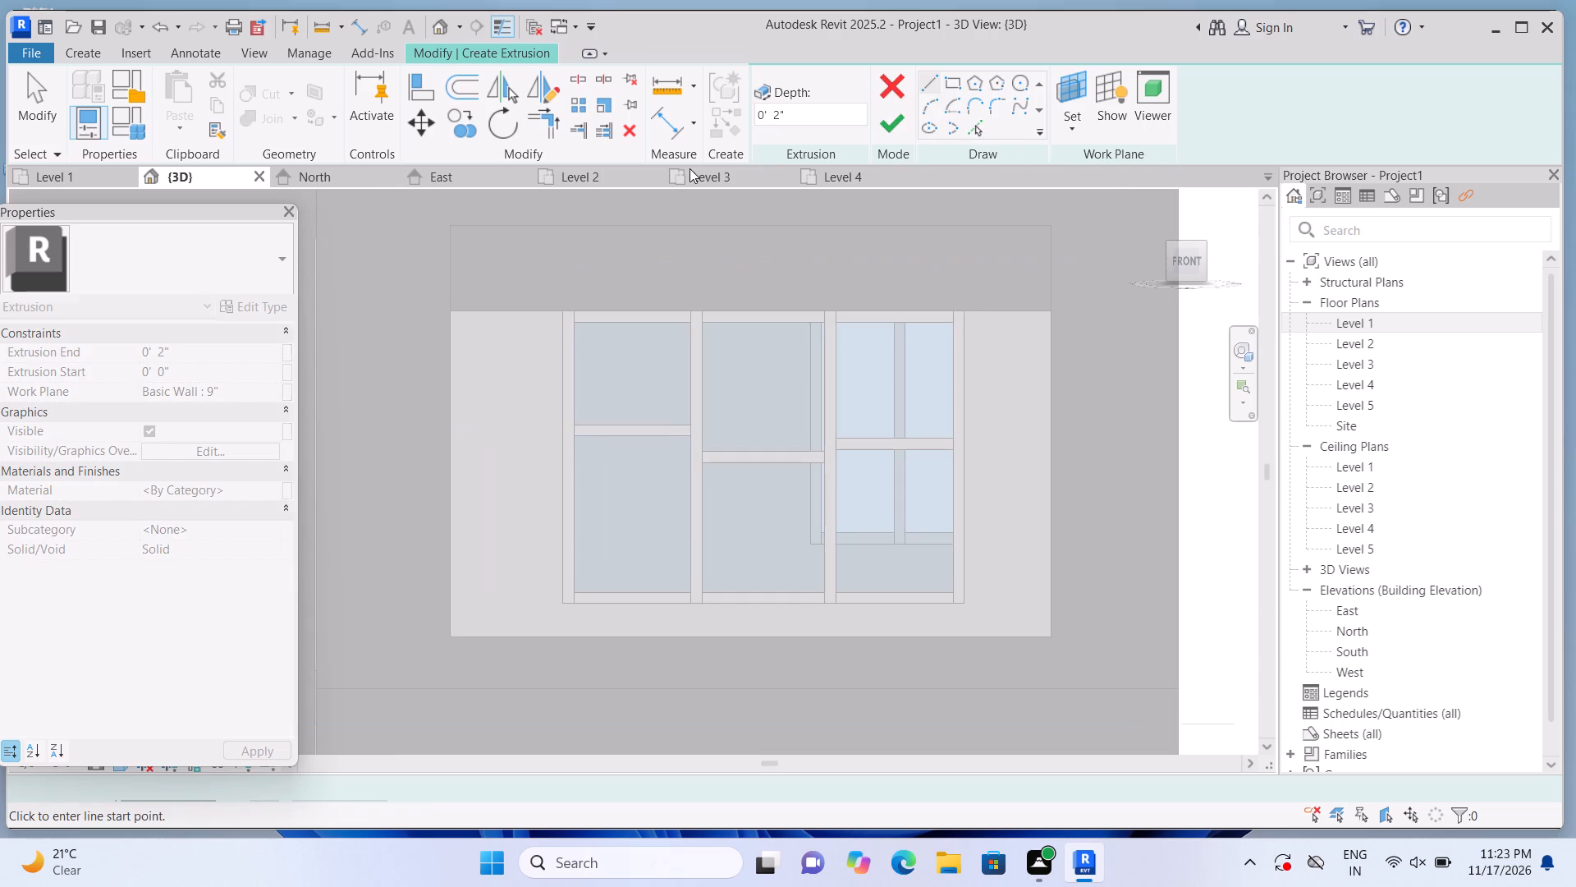
{"action": "left_click", "coordinate": [951, 79]}
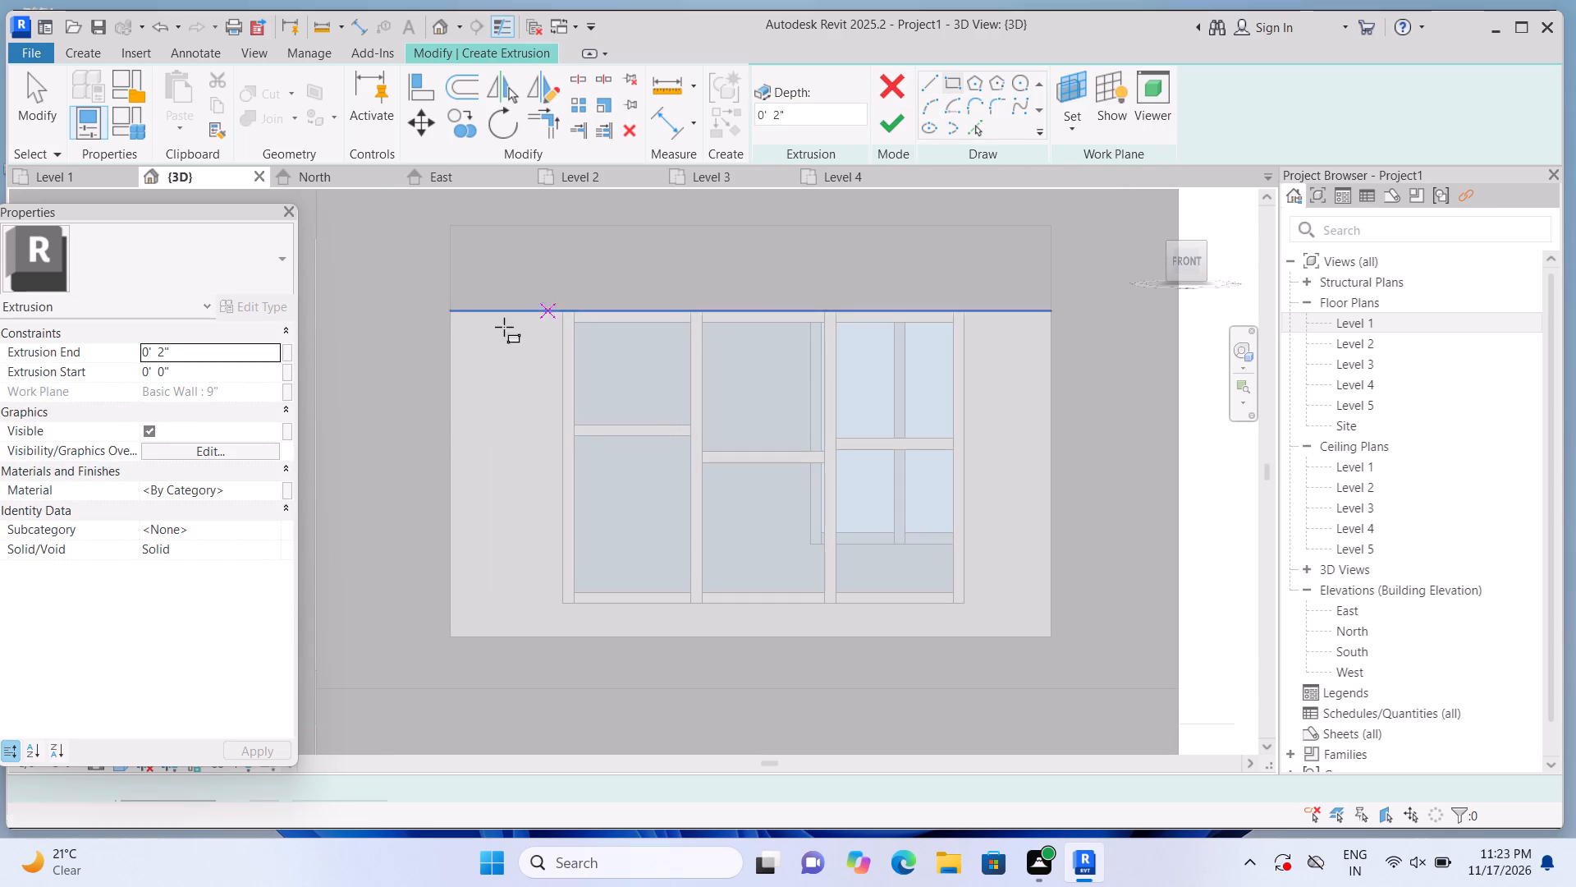
{"action": "left_click", "coordinate": [457, 316]}
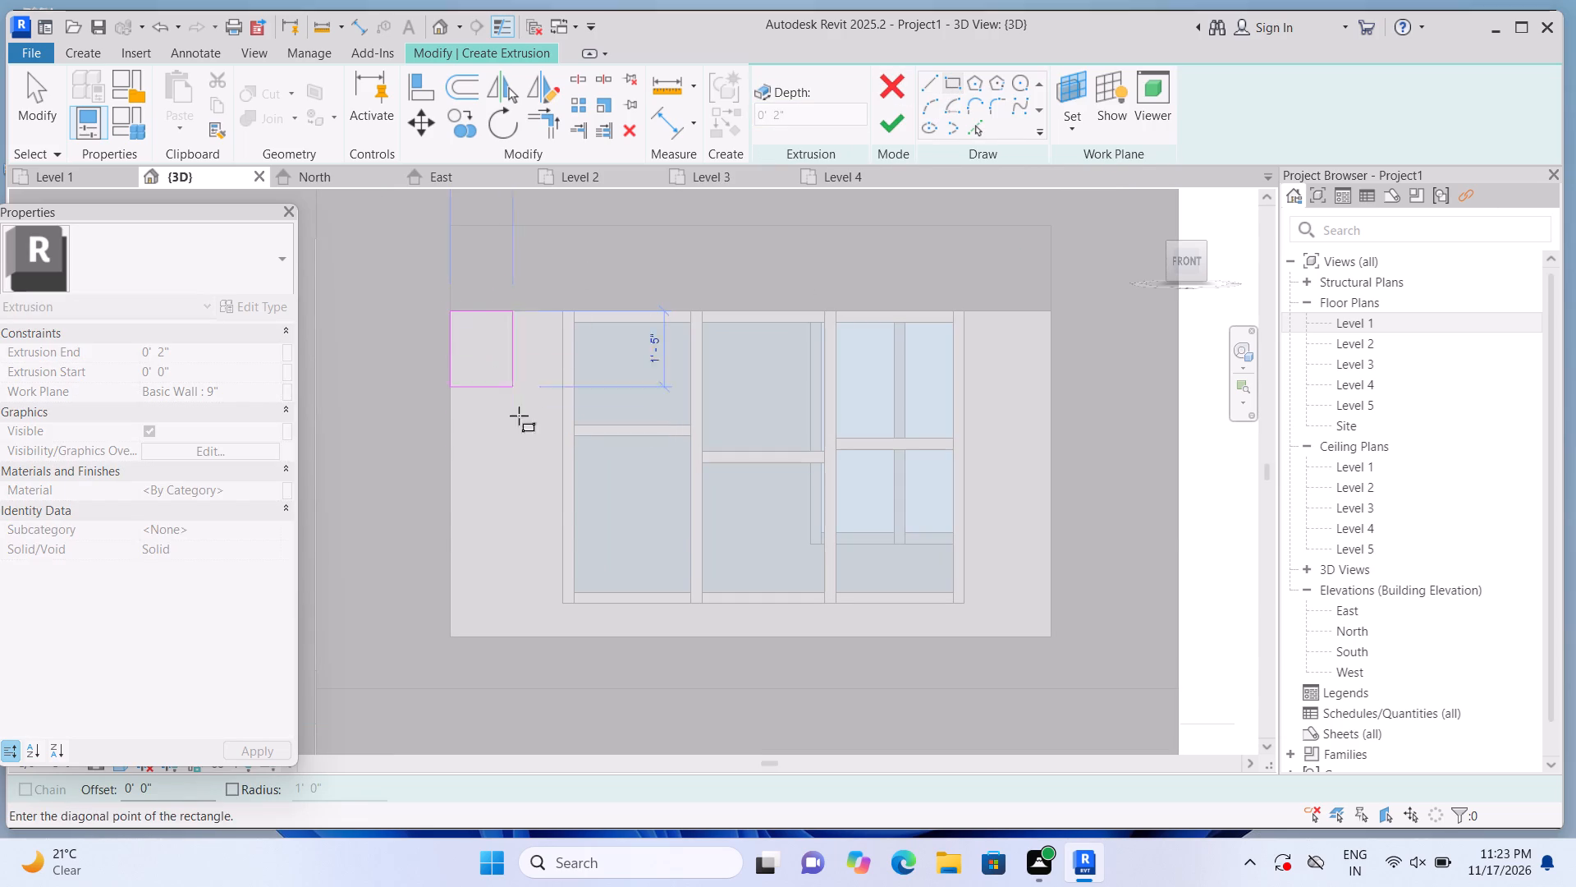
{"action": "scroll", "coordinate": [538, 549], "scroll_direction": "up", "scroll_amount": 2}
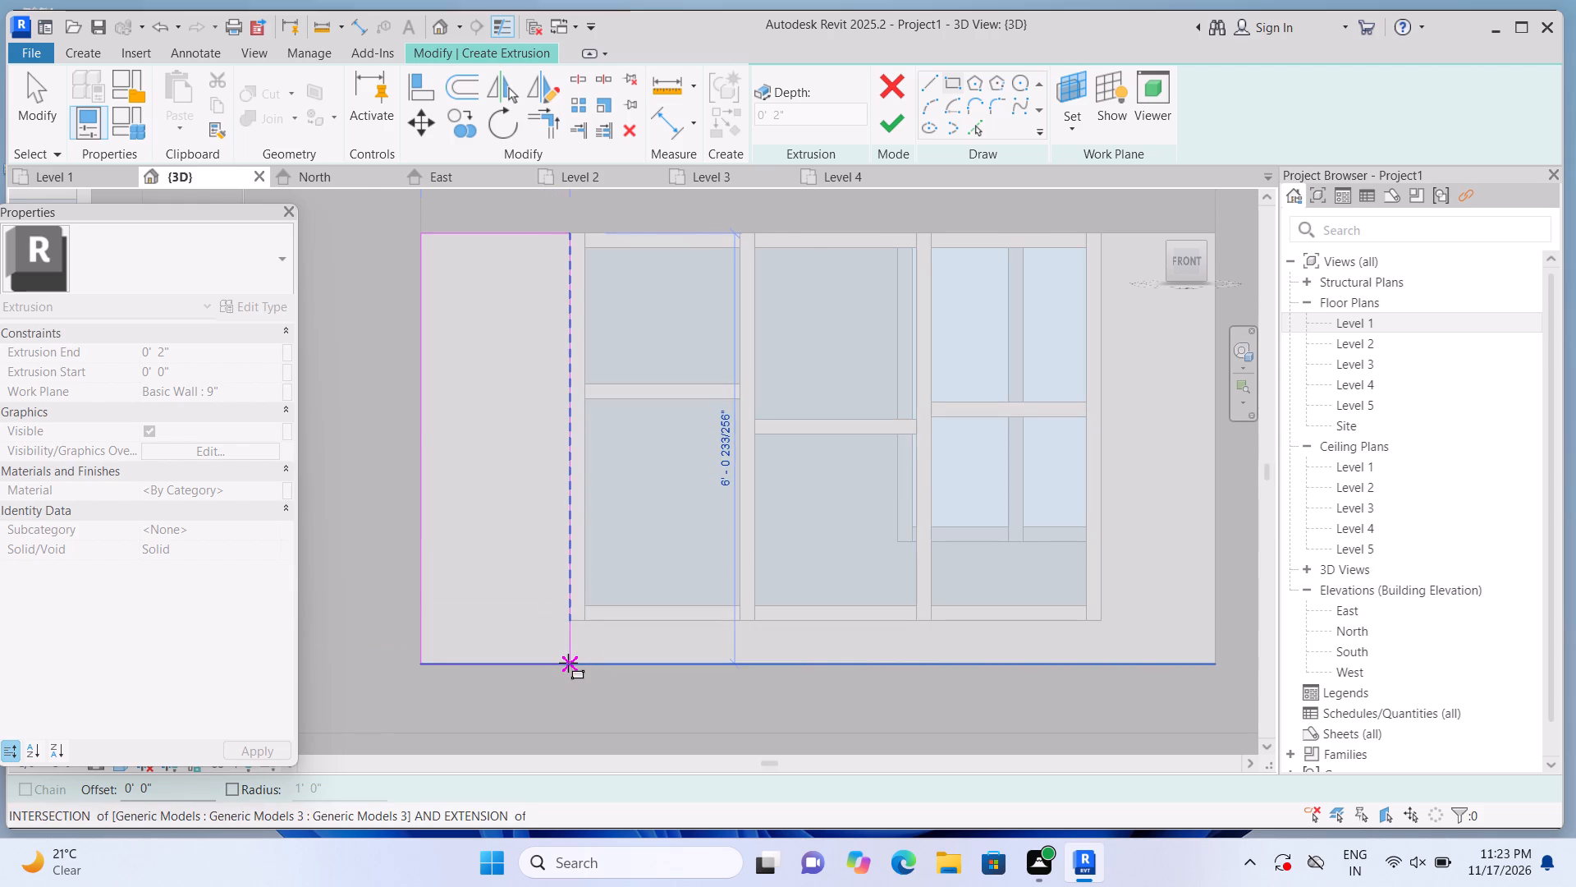
{"action": "left_click", "coordinate": [568, 663]}
{"action": "left_click", "coordinate": [902, 122]}
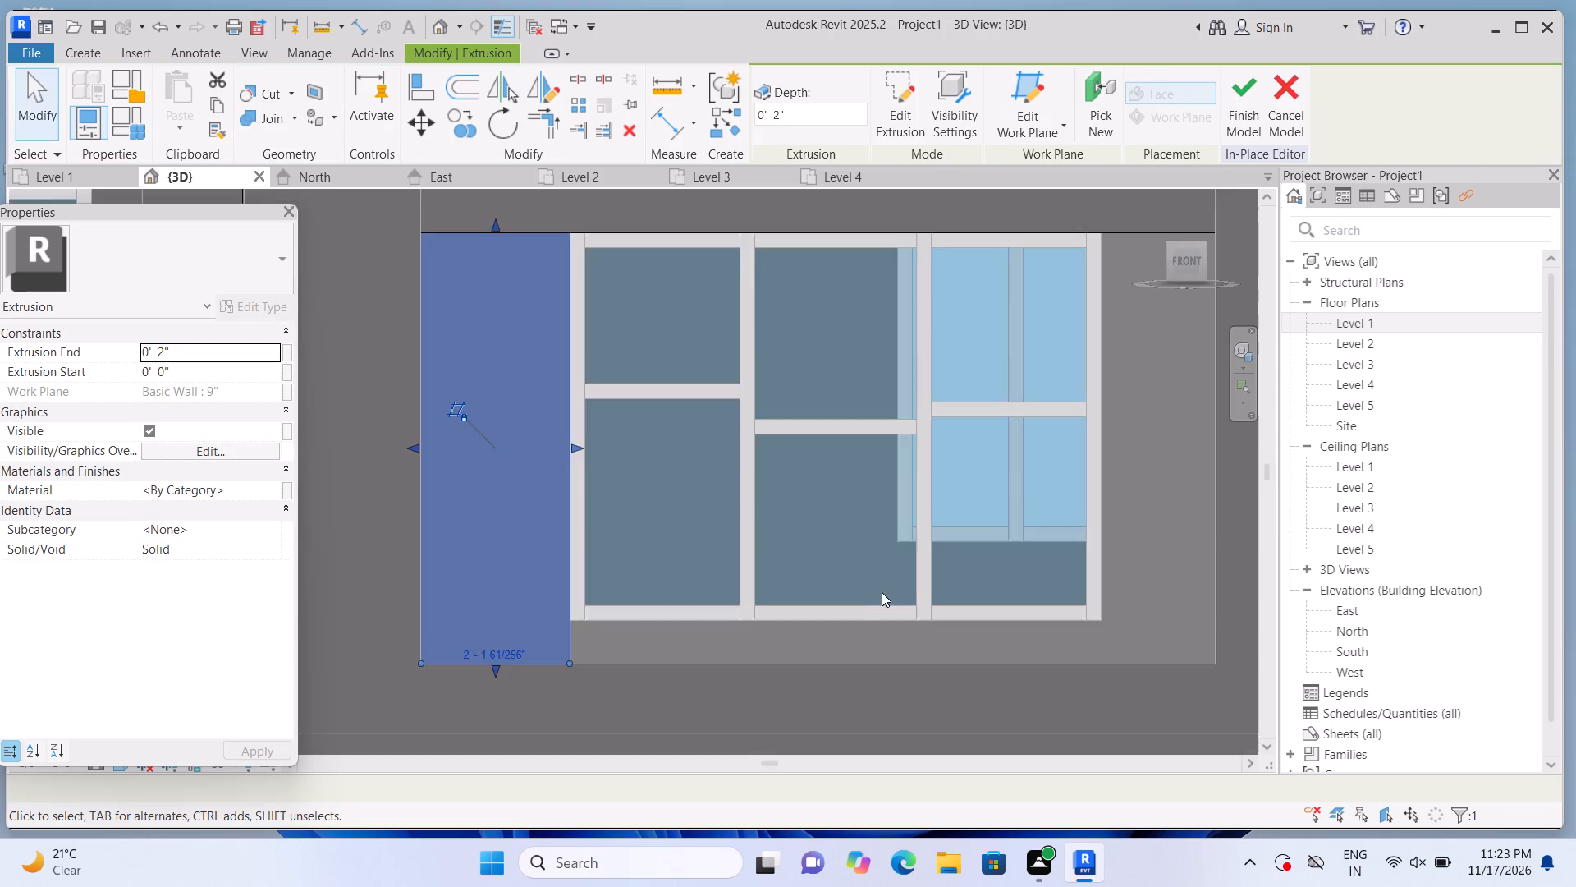
Join the geometry of the panel left of the upper-floor window with the panel above that window.
{"action": "scroll", "coordinate": [881, 592], "scroll_direction": "down", "scroll_amount": 6}
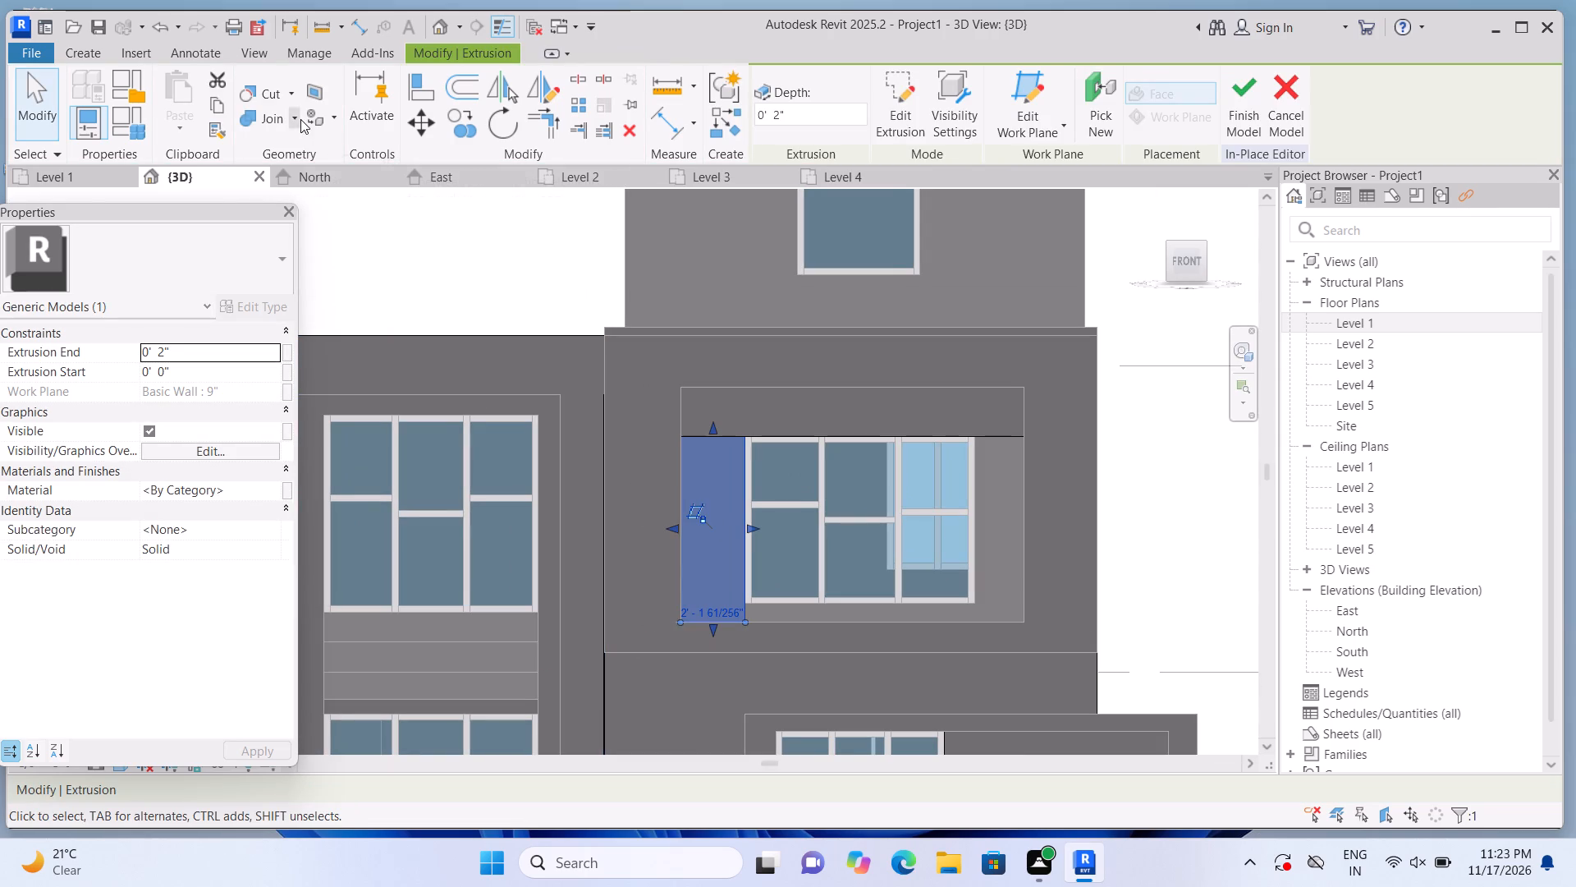
{"action": "left_click", "coordinate": [300, 119]}
{"action": "left_click", "coordinate": [313, 152]}
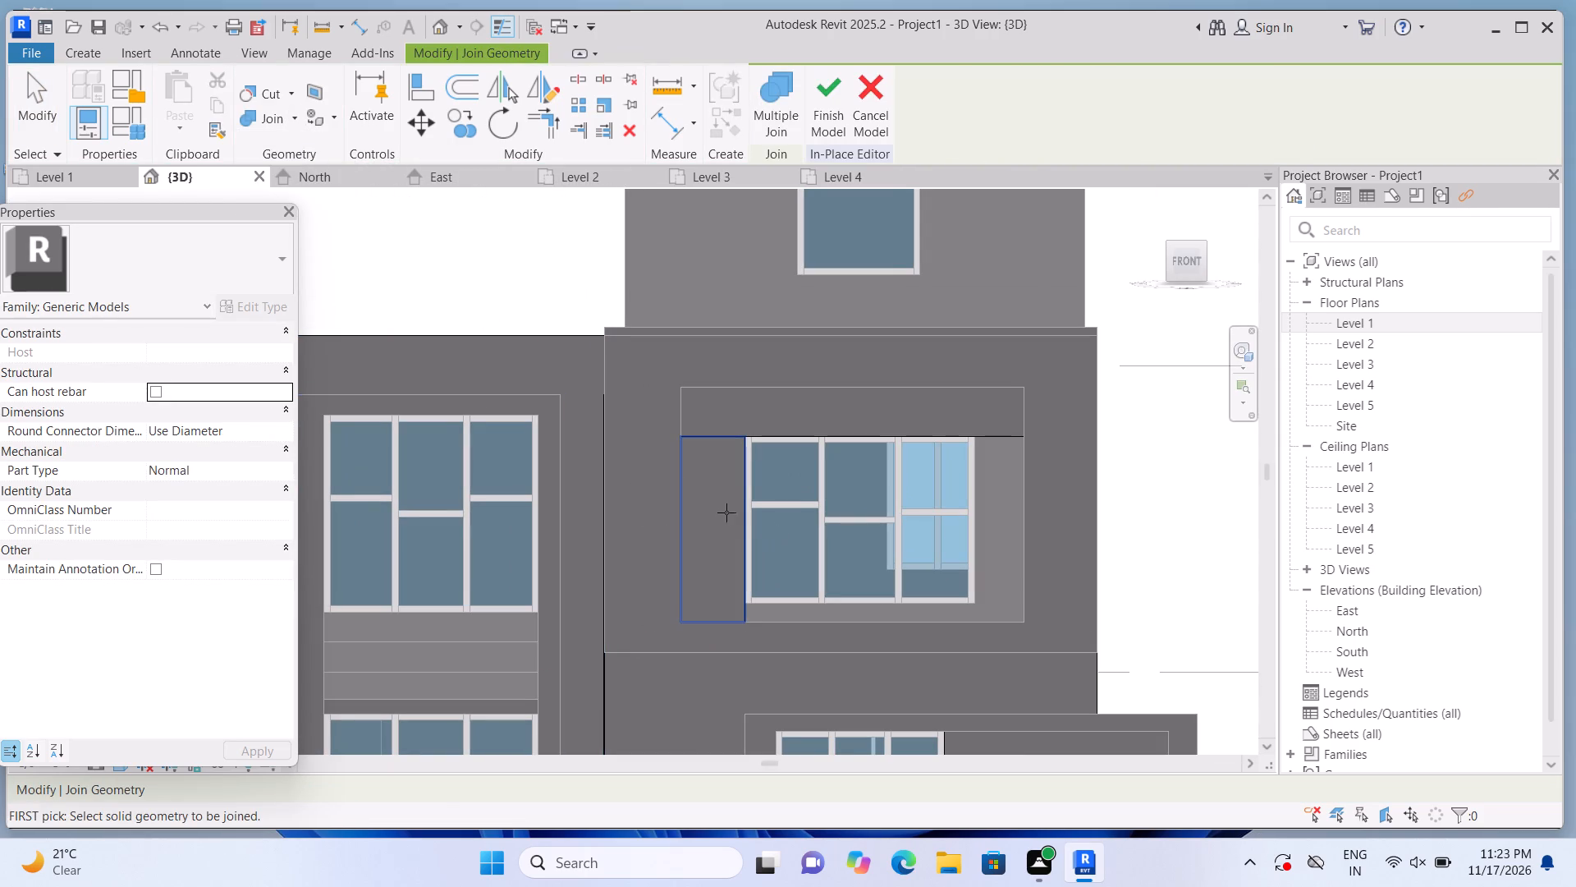
{"action": "left_click", "coordinate": [726, 512]}
{"action": "left_click", "coordinate": [740, 419]}
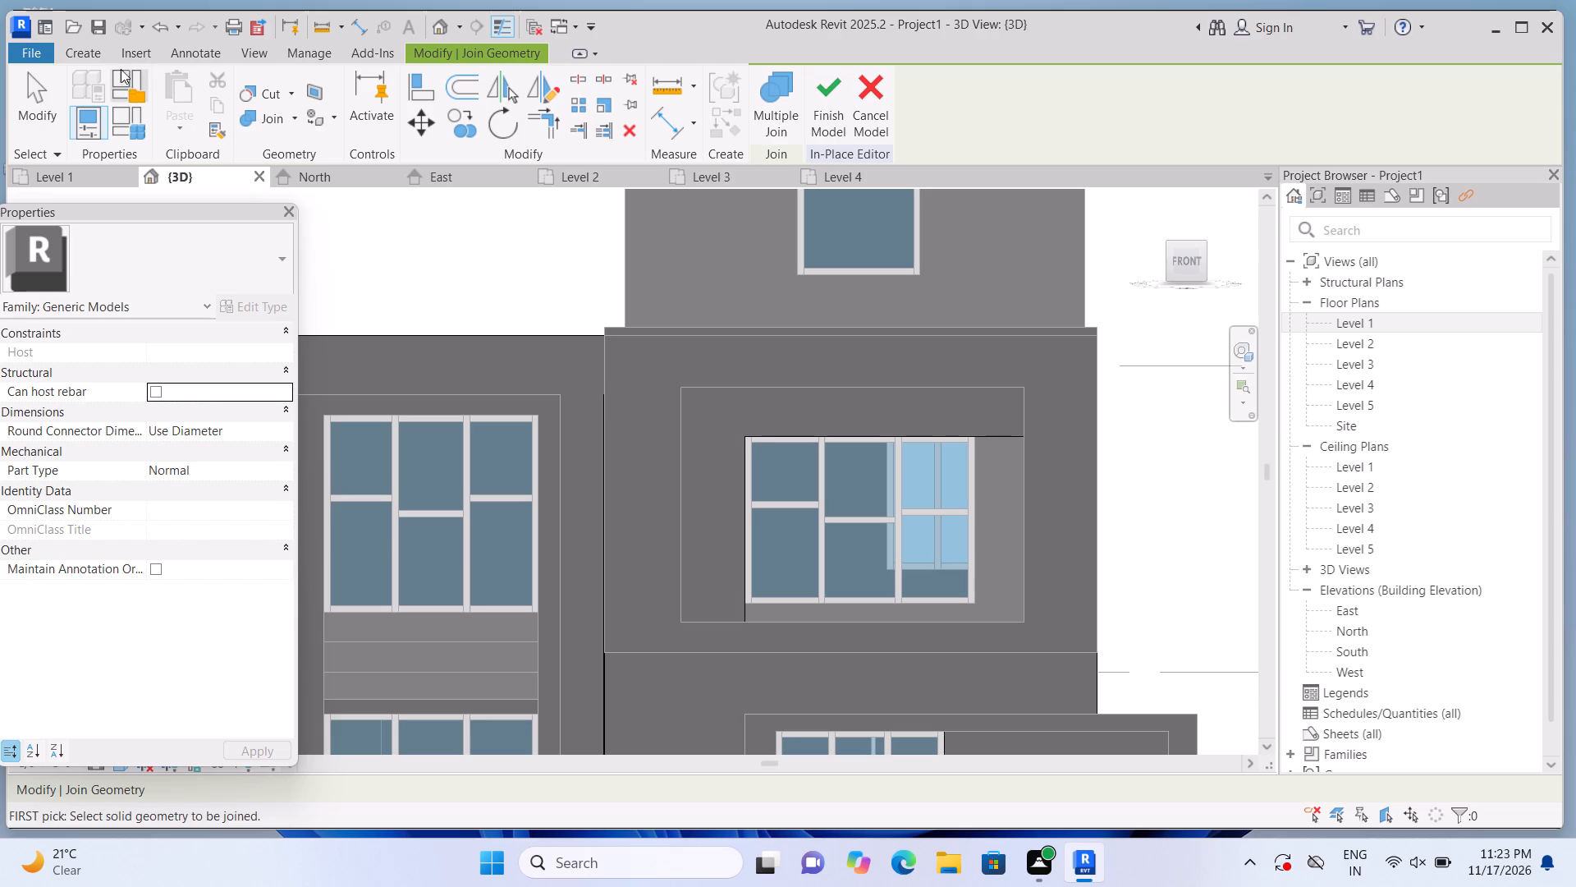
Extrude a strip about 9'-1 3/8" wide, 7 3/8" tall and 2" deep on the 9" wall's plane, below the upper-floor window in the box's recess.
{"action": "left_click", "coordinate": [86, 44]}
{"action": "left_click", "coordinate": [87, 56]}
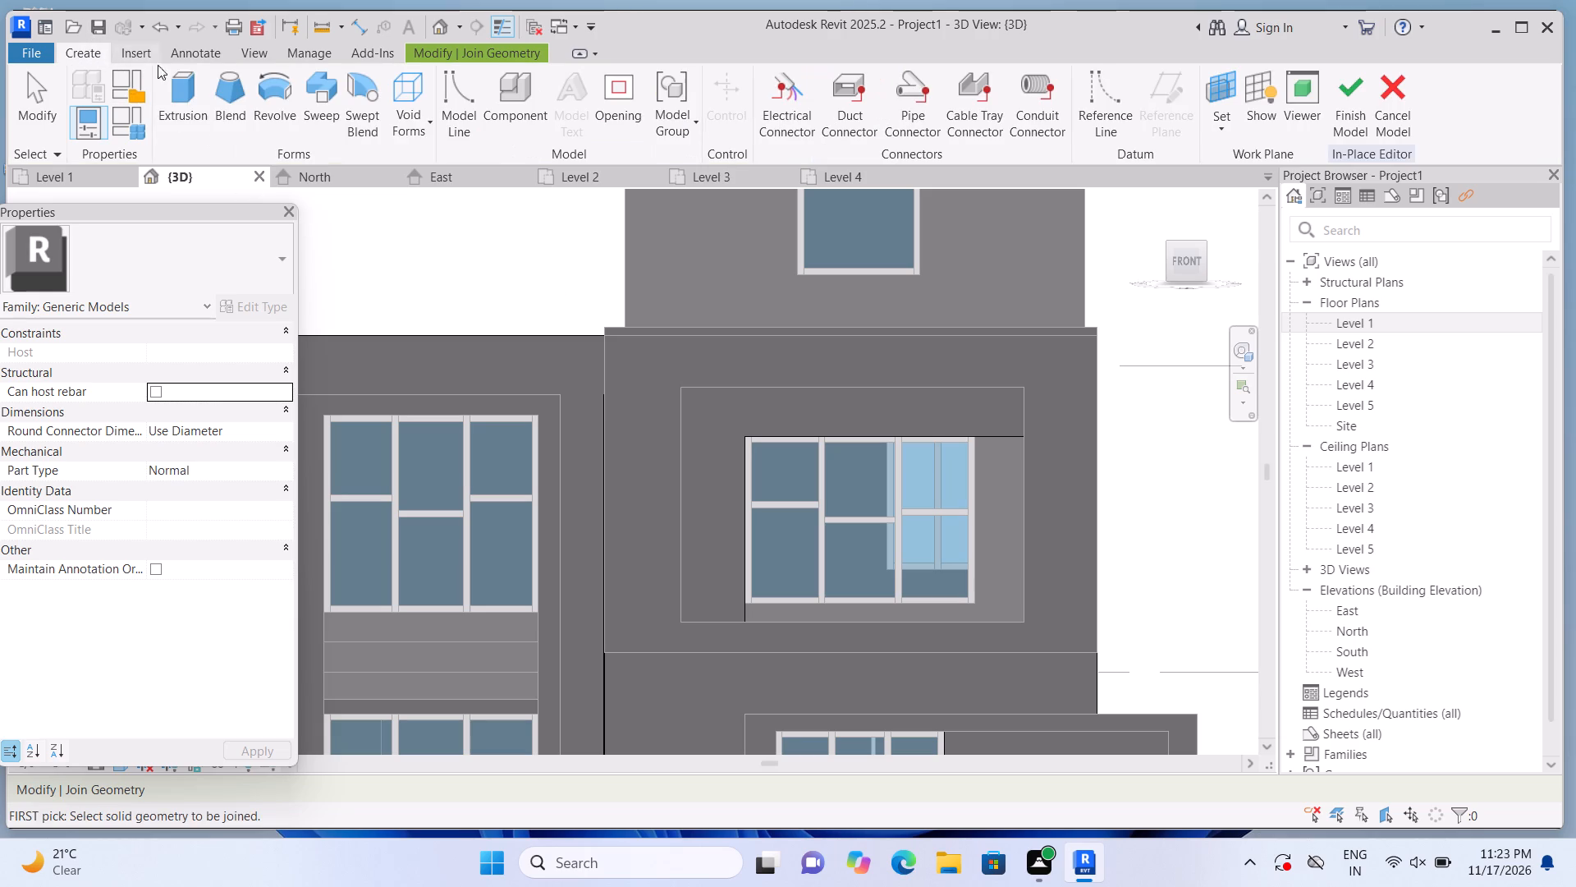
{"action": "left_click", "coordinate": [189, 73]}
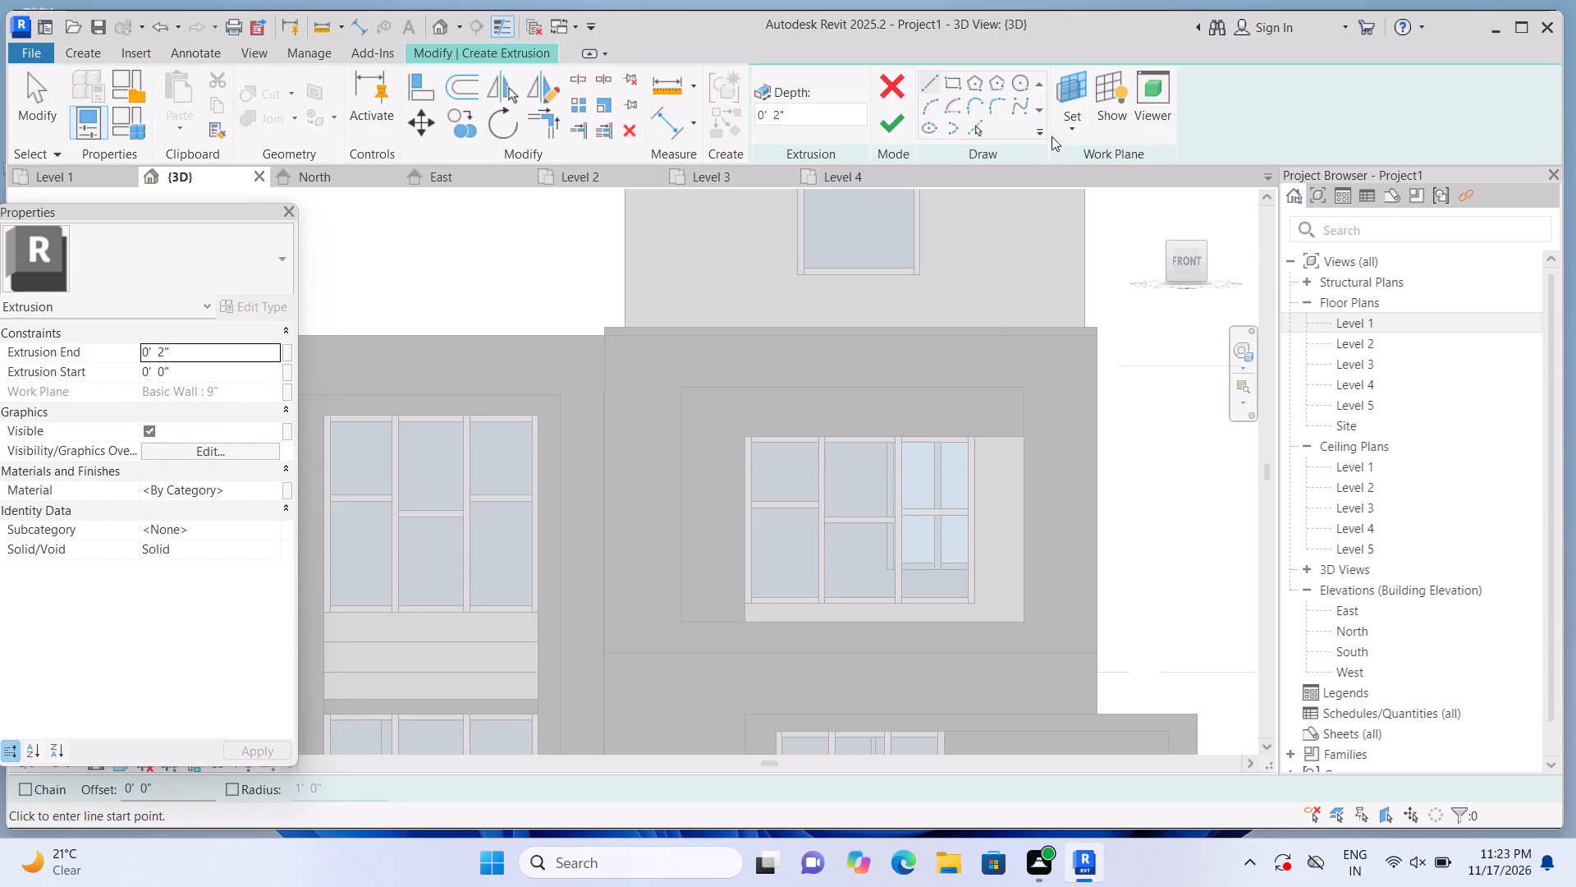
{"action": "left_click", "coordinate": [1064, 131]}
{"action": "left_click", "coordinate": [1097, 189]}
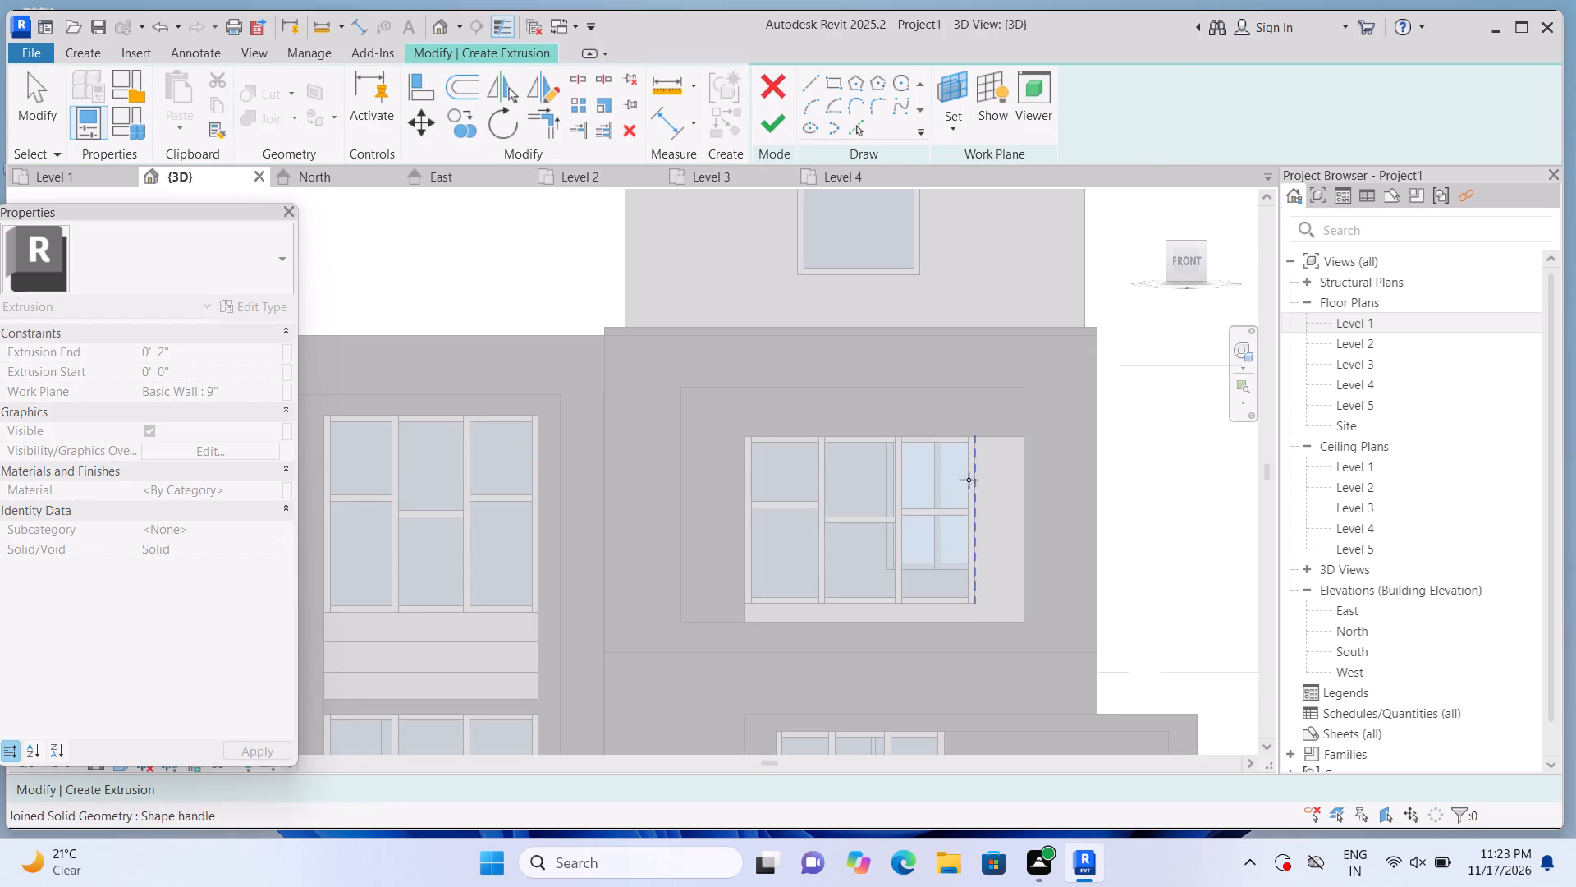
{"action": "scroll", "coordinate": [965, 484], "scroll_direction": "up", "scroll_amount": 1}
{"action": "left_click", "coordinate": [1010, 488]}
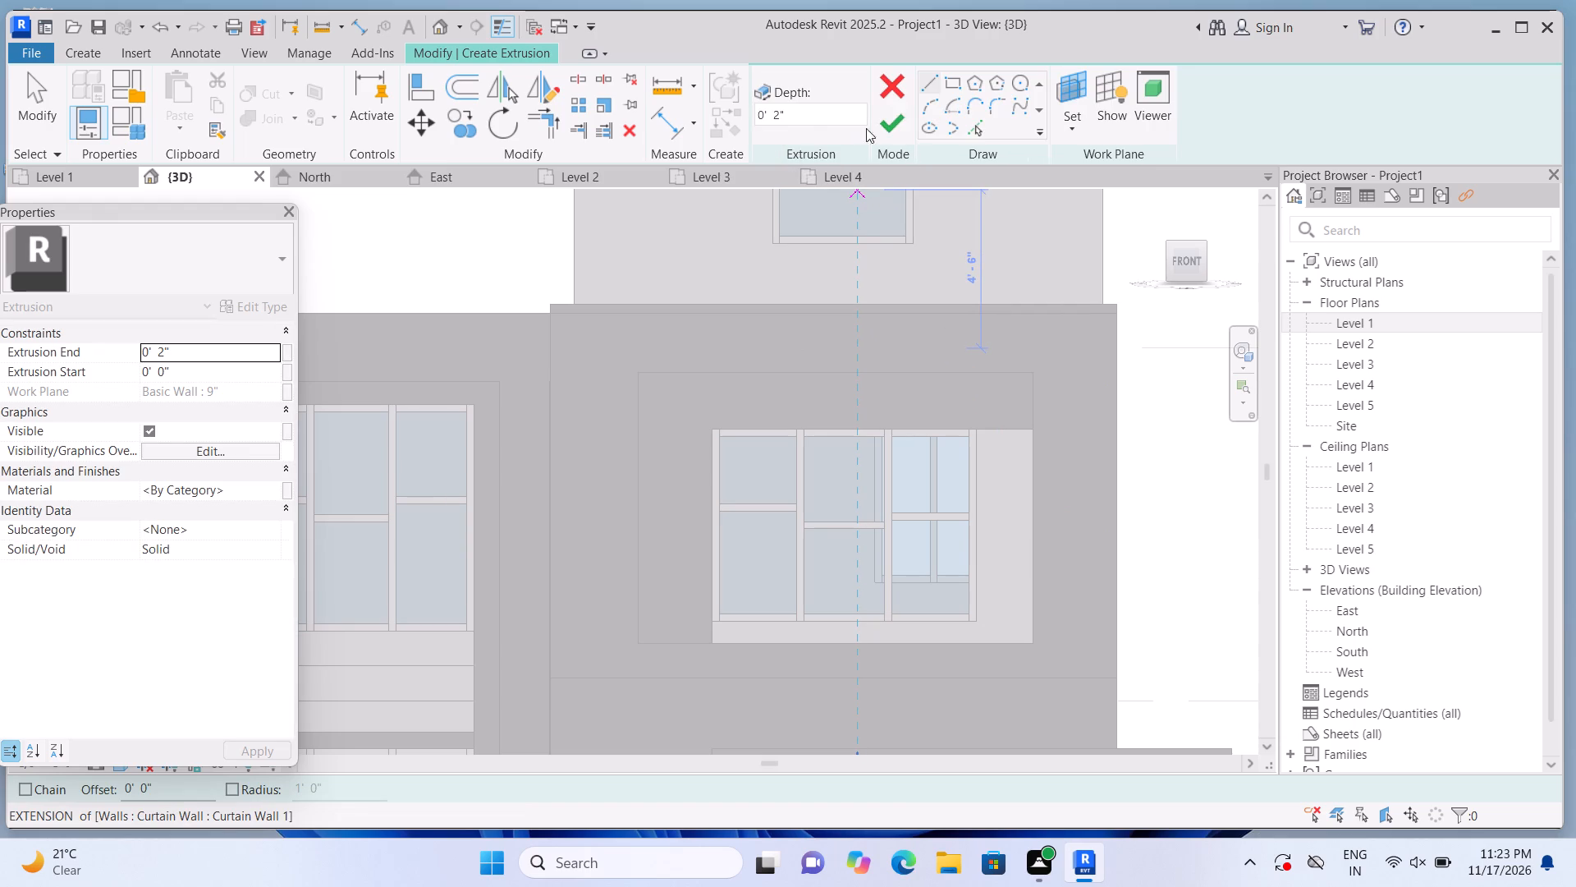
{"action": "left_click", "coordinate": [951, 76]}
{"action": "scroll", "coordinate": [998, 657], "scroll_direction": "up", "scroll_amount": 1}
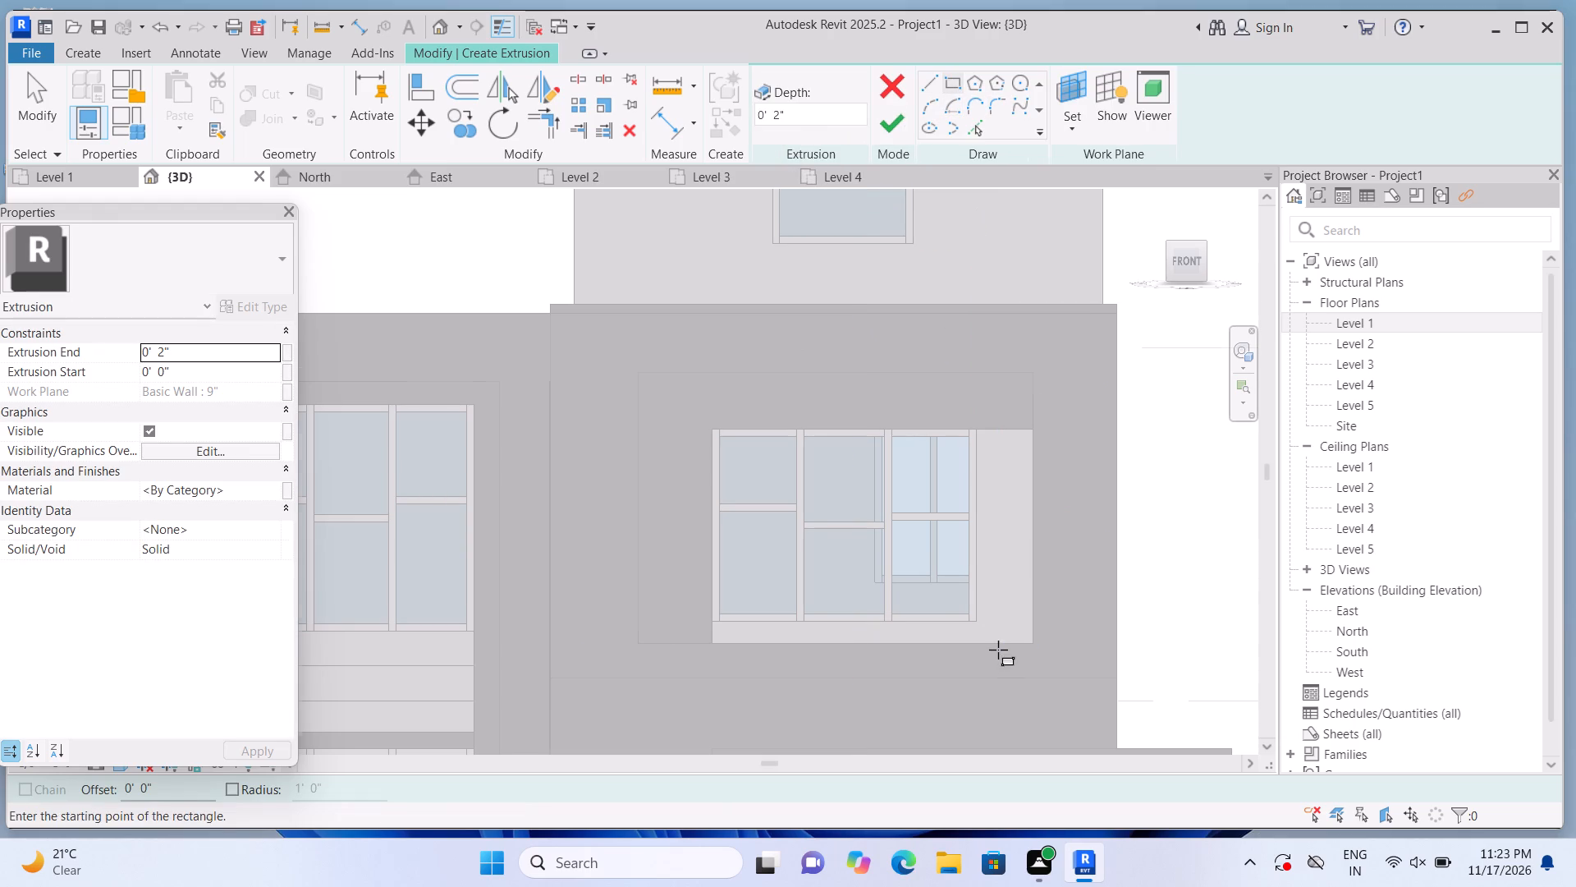
{"action": "scroll", "coordinate": [987, 630], "scroll_direction": "up", "scroll_amount": 1}
{"action": "left_click", "coordinate": [620, 614]}
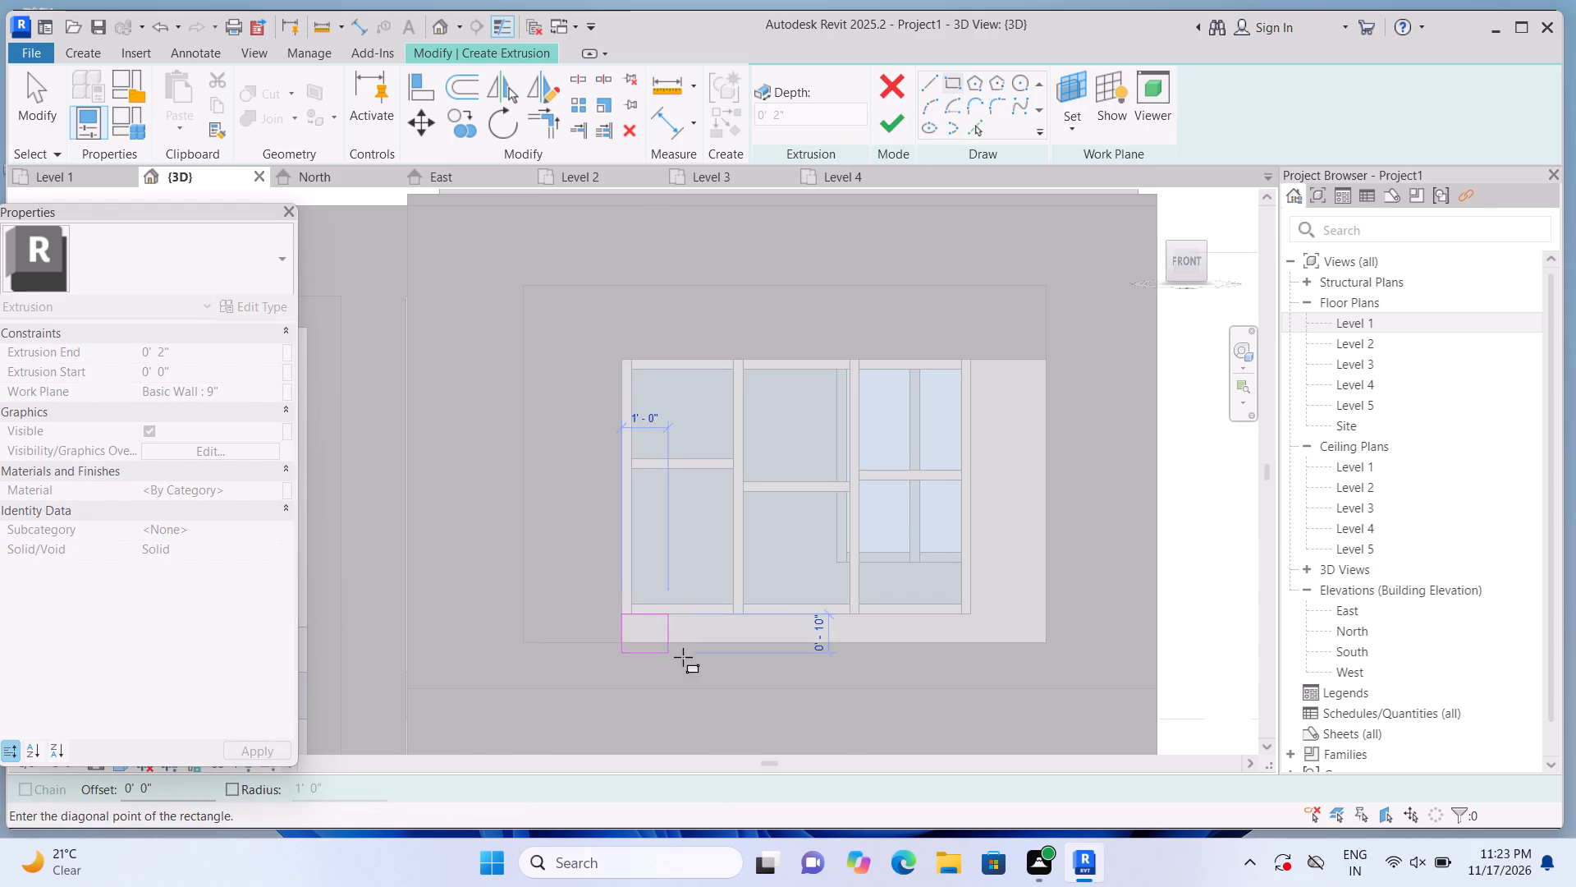
{"action": "left_click", "coordinate": [1048, 648]}
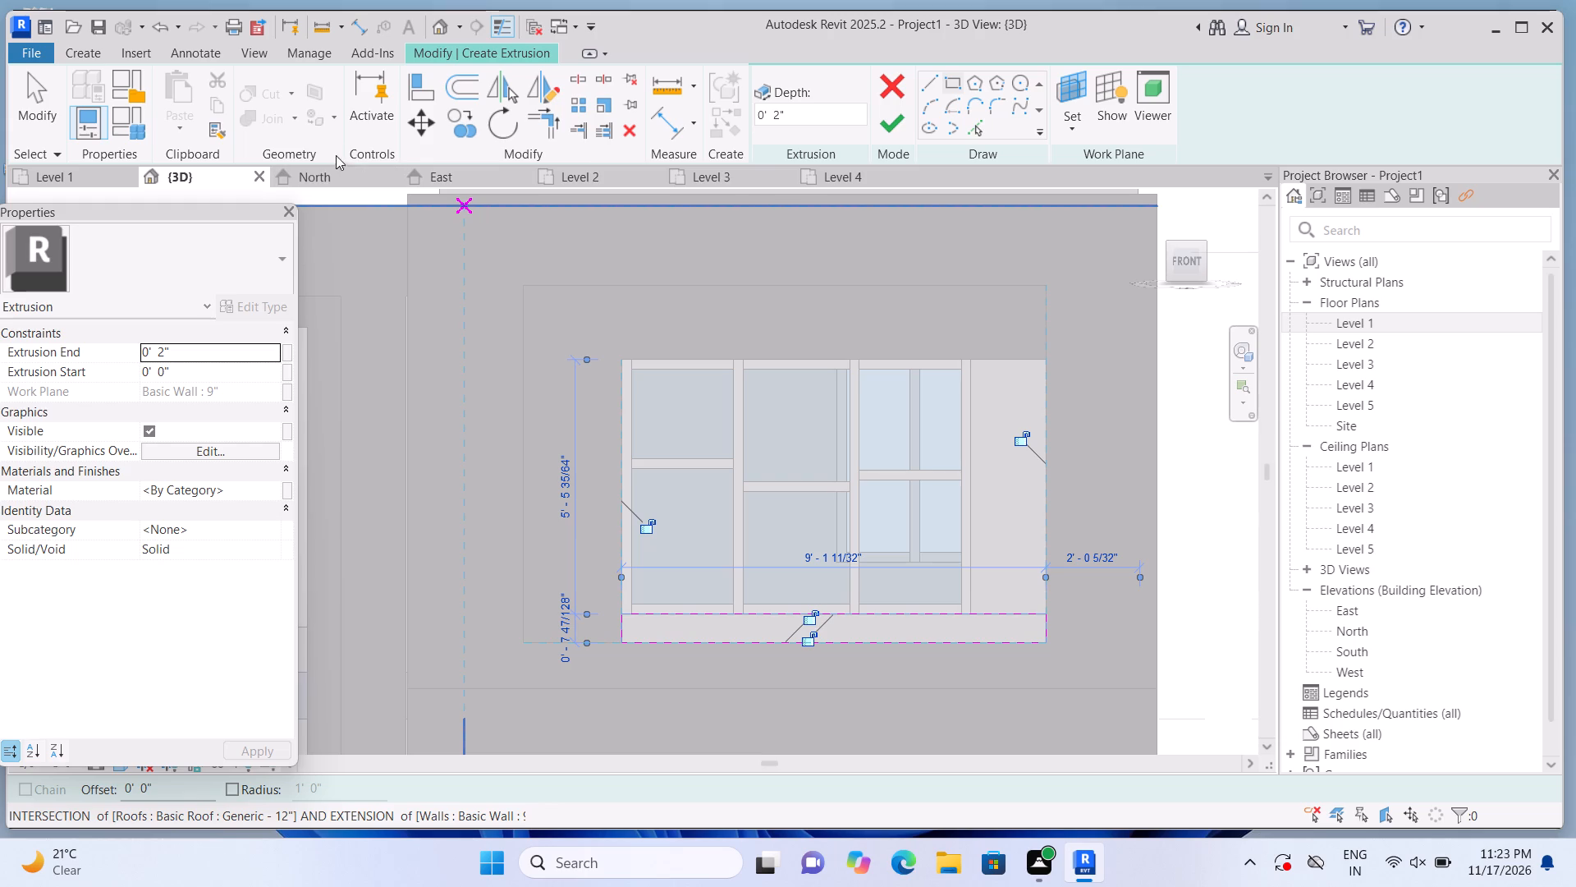
{"action": "left_click", "coordinate": [886, 126]}
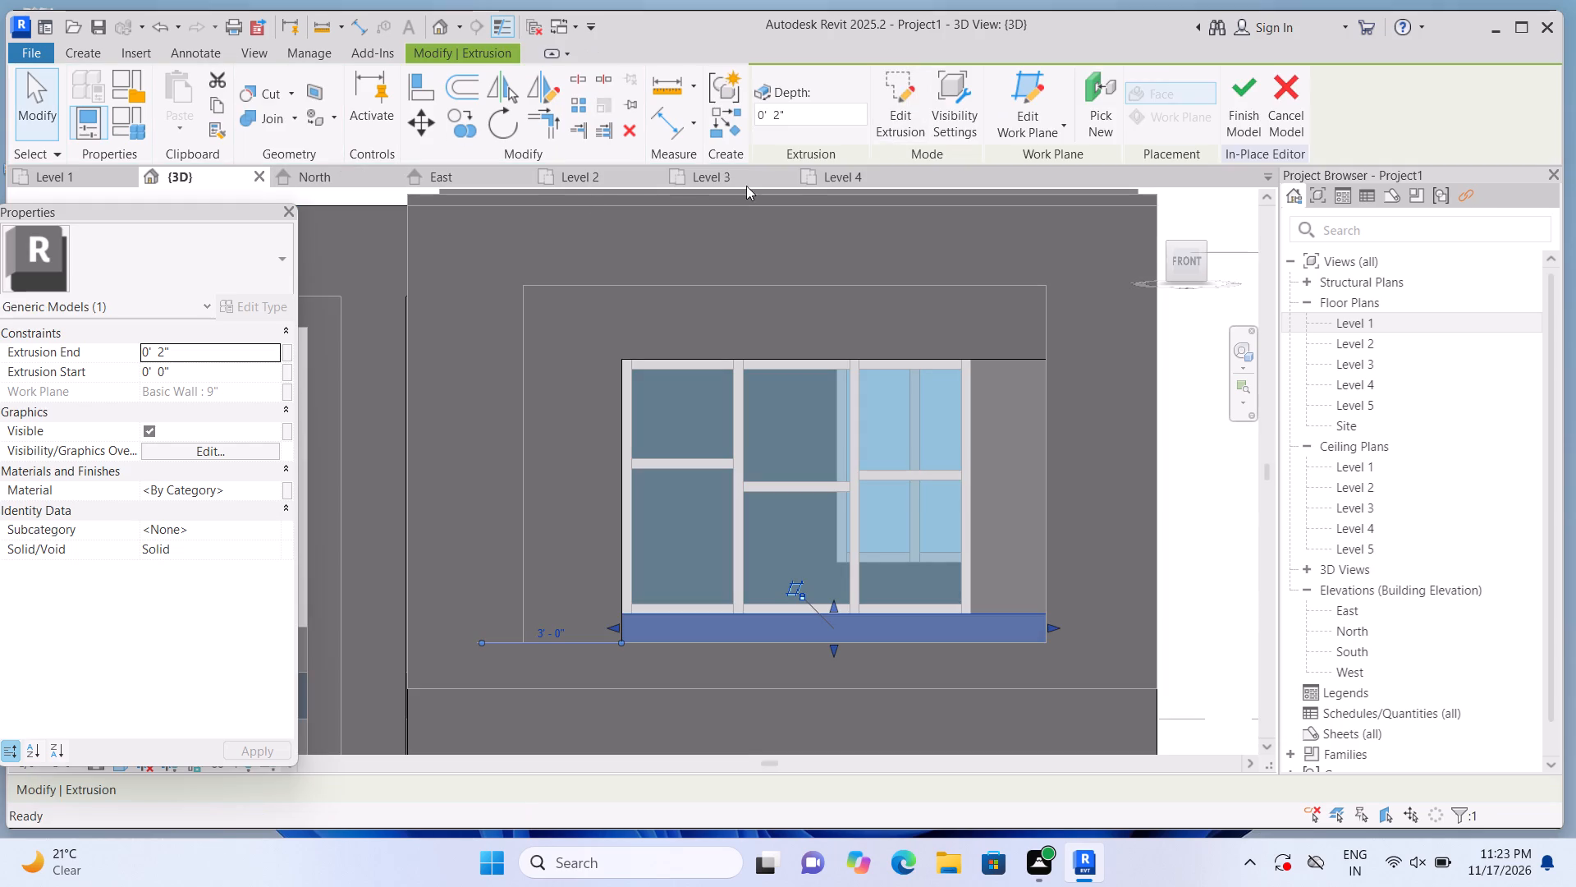
Join the geometry of the strip below the upper-floor window with the panel wrapping around its left side and top.
{"action": "left_click", "coordinate": [293, 122]}
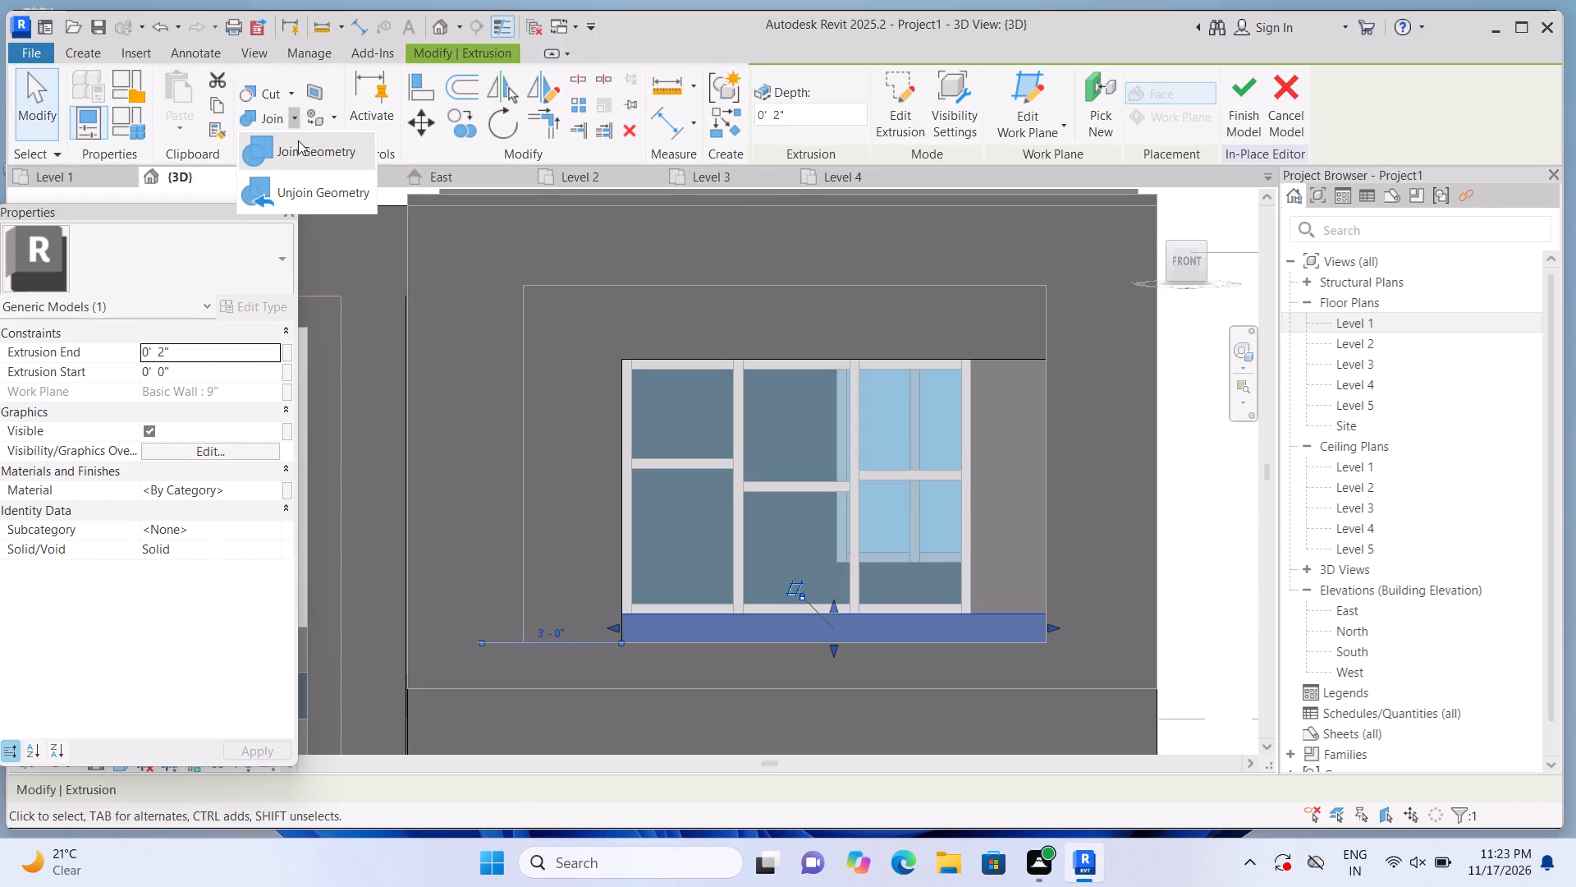
{"action": "left_click", "coordinate": [300, 146]}
{"action": "left_click", "coordinate": [599, 407]}
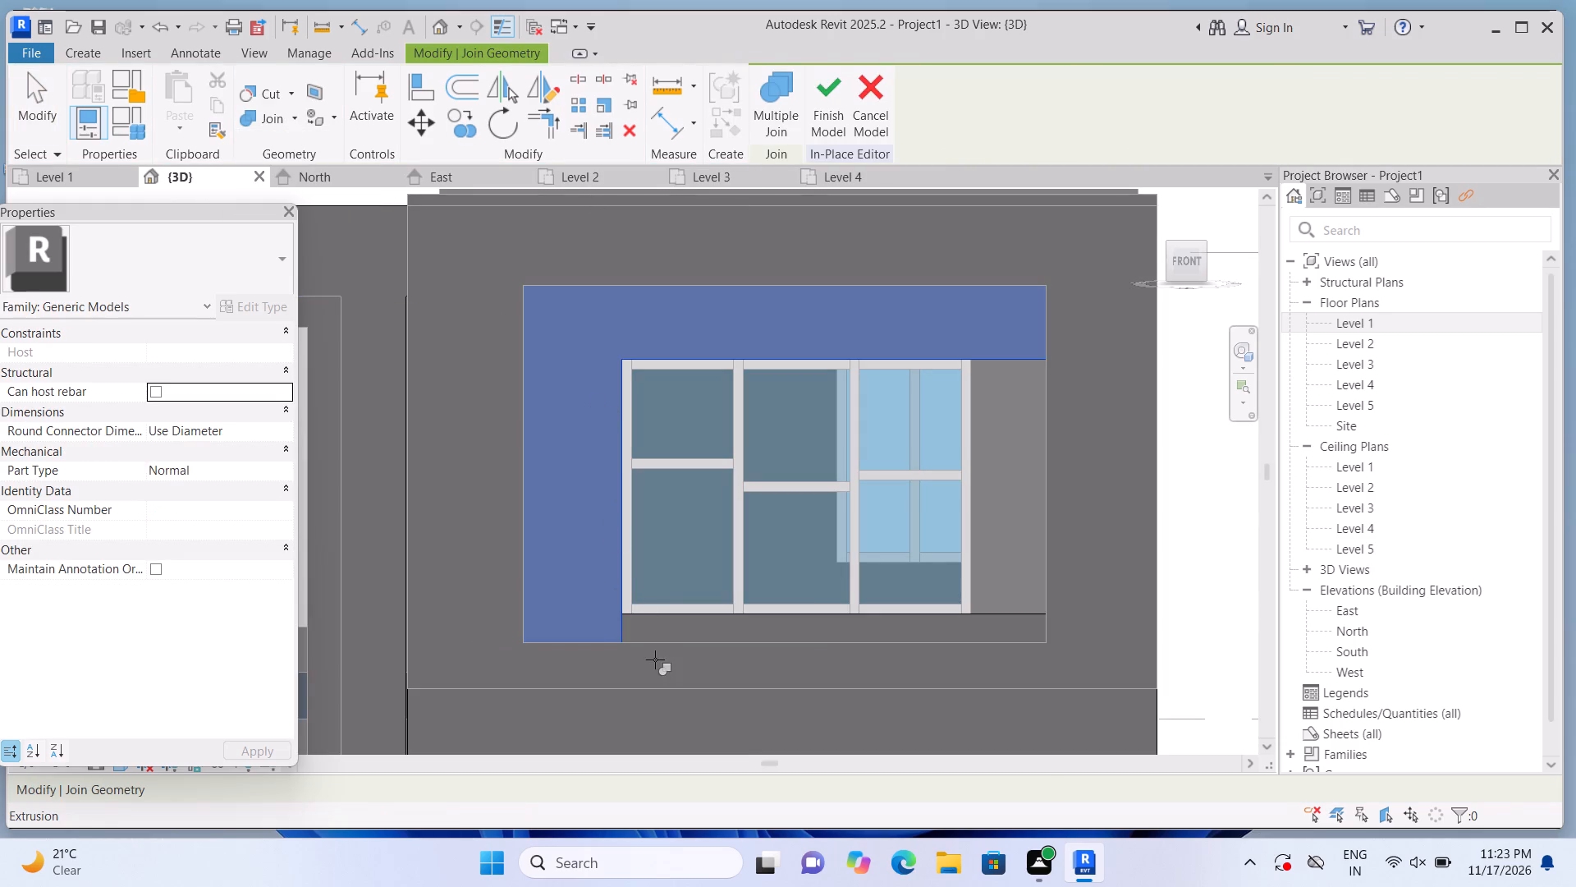
{"action": "left_click", "coordinate": [657, 659]}
{"action": "left_click", "coordinate": [662, 637]}
{"action": "left_click", "coordinate": [578, 589]}
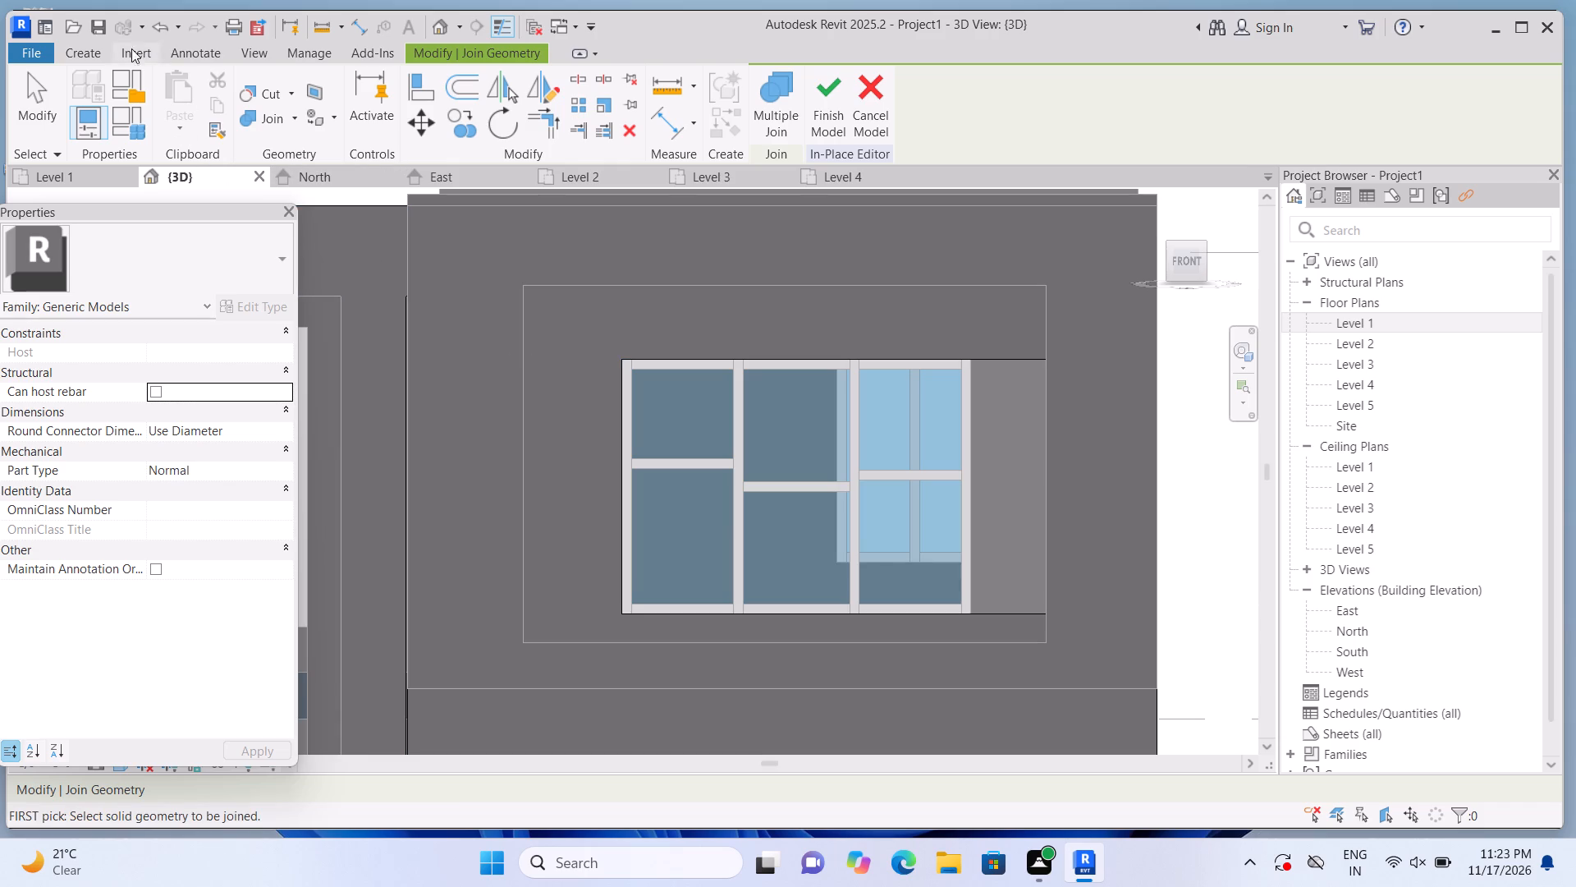
Extrude a panel about 5'-5 1/2" tall and 2" deep on the 9" wall's plane, filling the recess right of the upper-floor window.
{"action": "left_click", "coordinate": [93, 54]}
{"action": "left_click", "coordinate": [171, 68]}
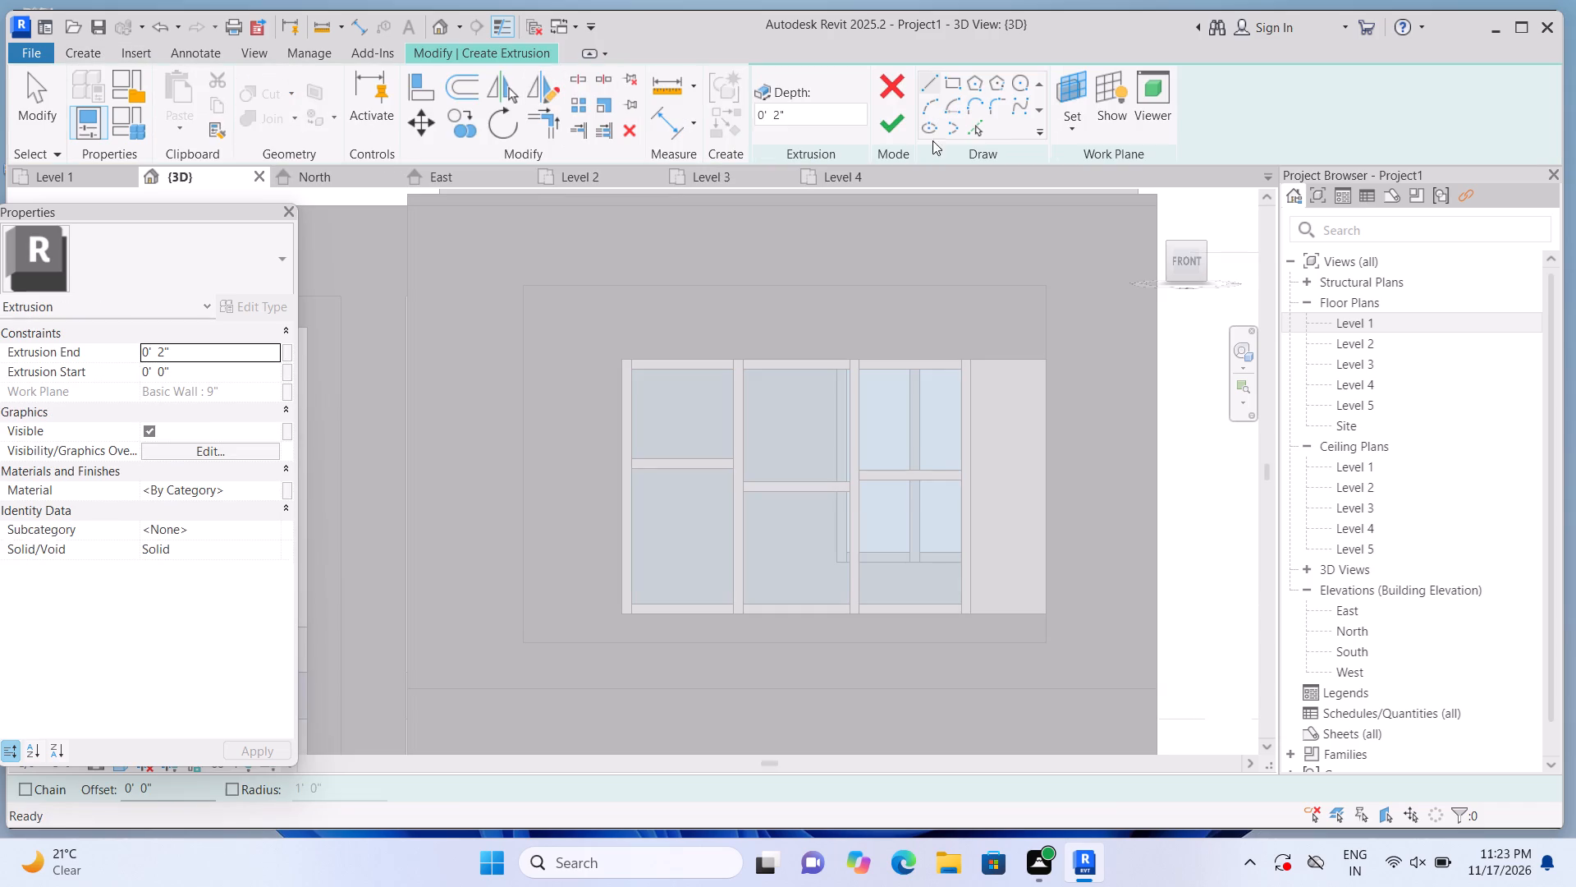
{"action": "left_click", "coordinate": [1077, 136]}
{"action": "left_click", "coordinate": [1093, 199]}
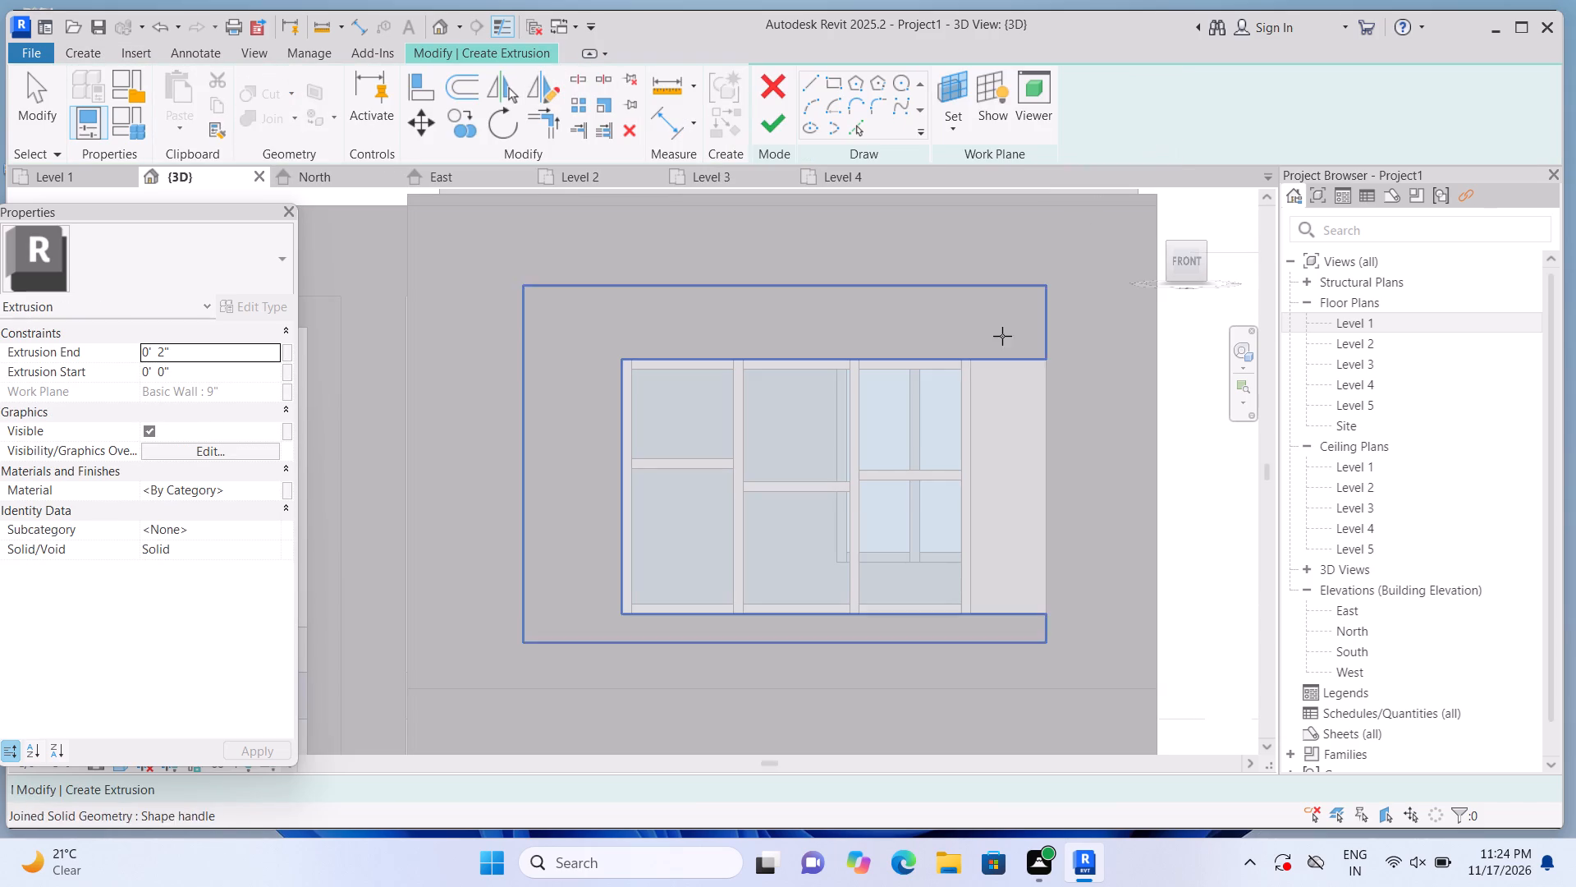
{"action": "left_click", "coordinate": [1004, 416]}
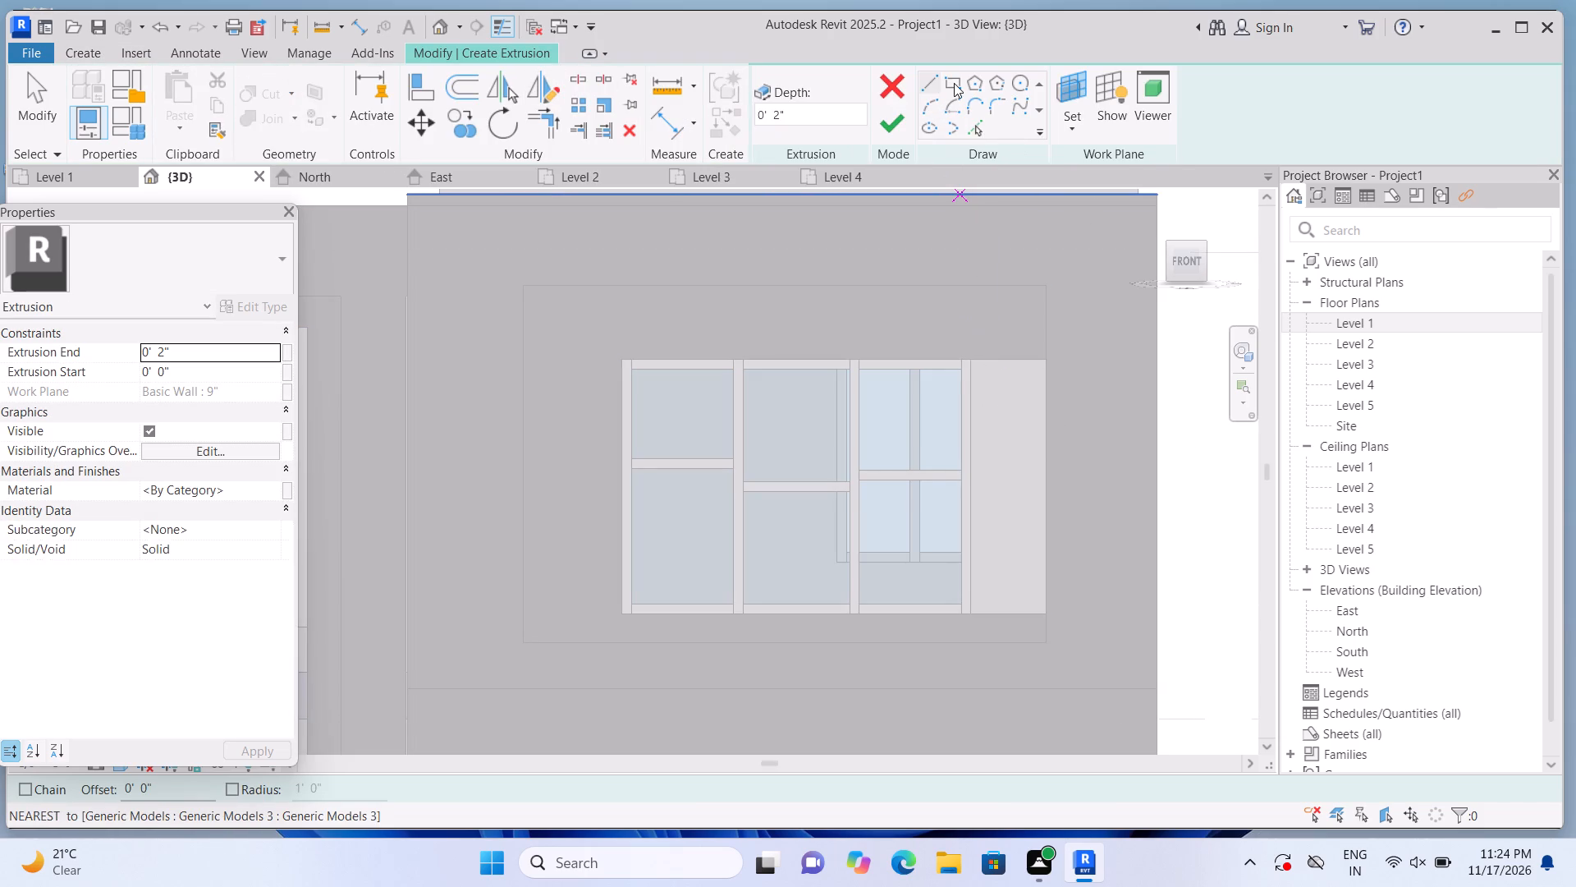
{"action": "left_click", "coordinate": [954, 83]}
{"action": "scroll", "coordinate": [1040, 454], "scroll_direction": "up", "scroll_amount": 1}
{"action": "left_click", "coordinate": [958, 342]}
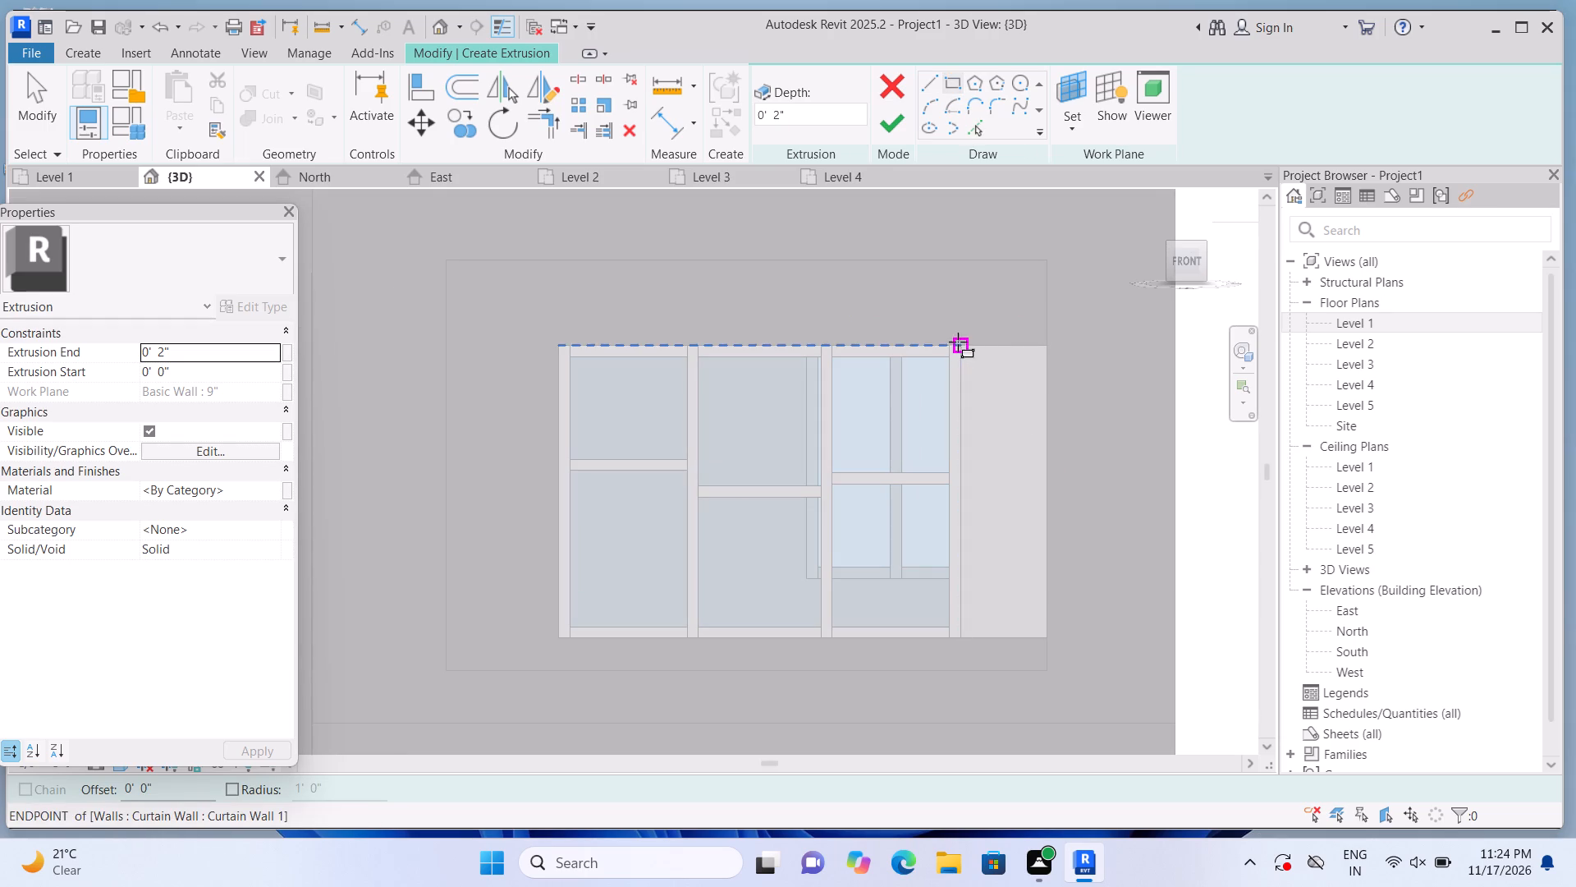
{"action": "scroll", "coordinate": [1040, 599], "scroll_direction": "up", "scroll_amount": 3}
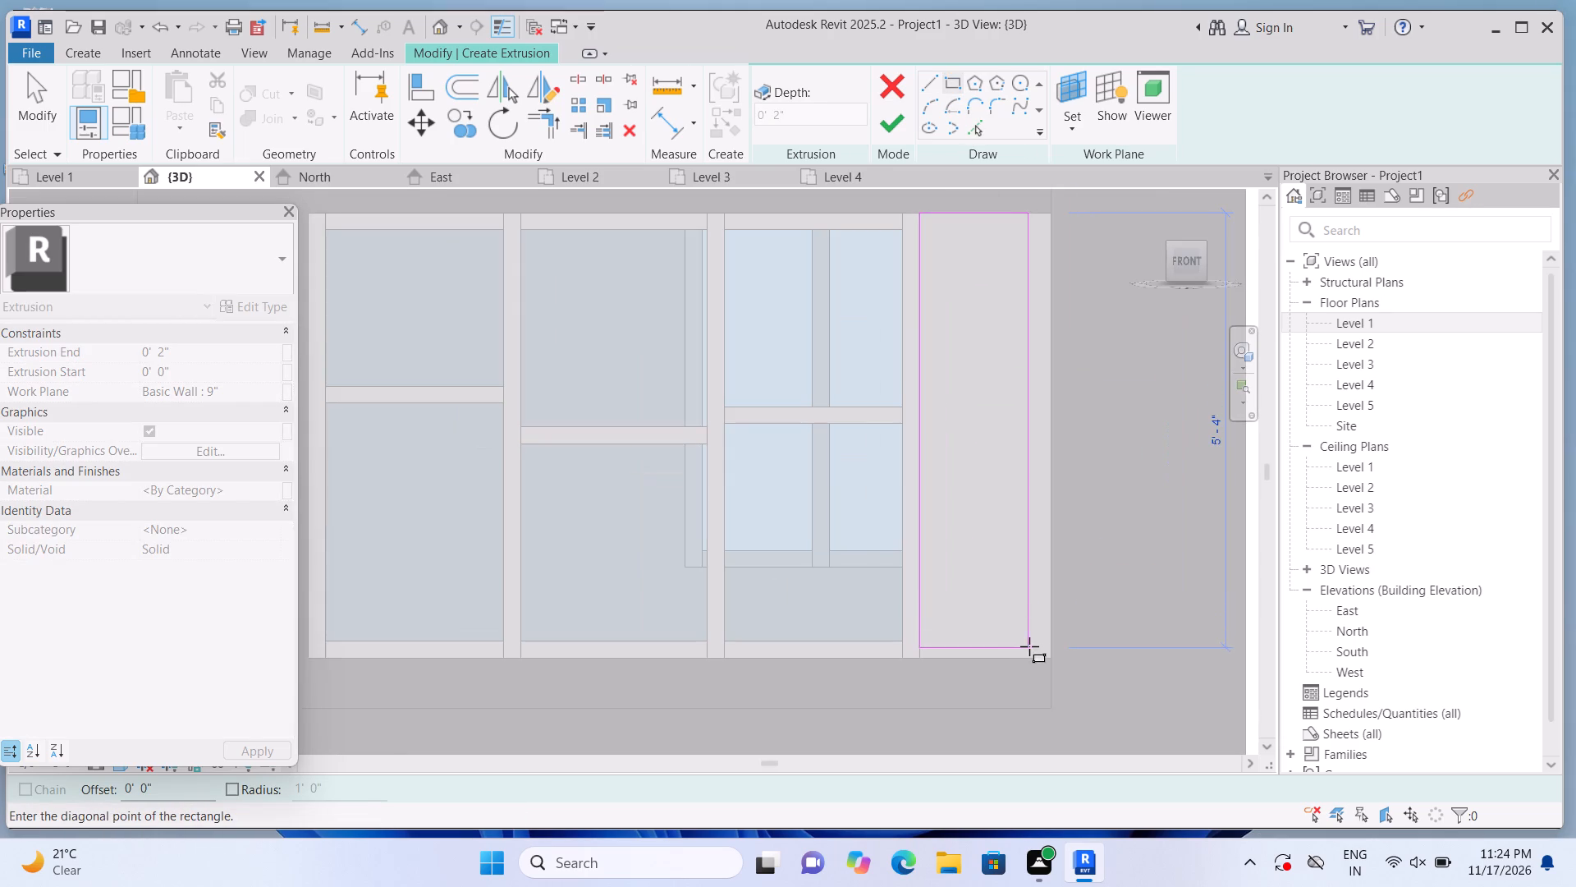
{"action": "left_click", "coordinate": [1047, 658]}
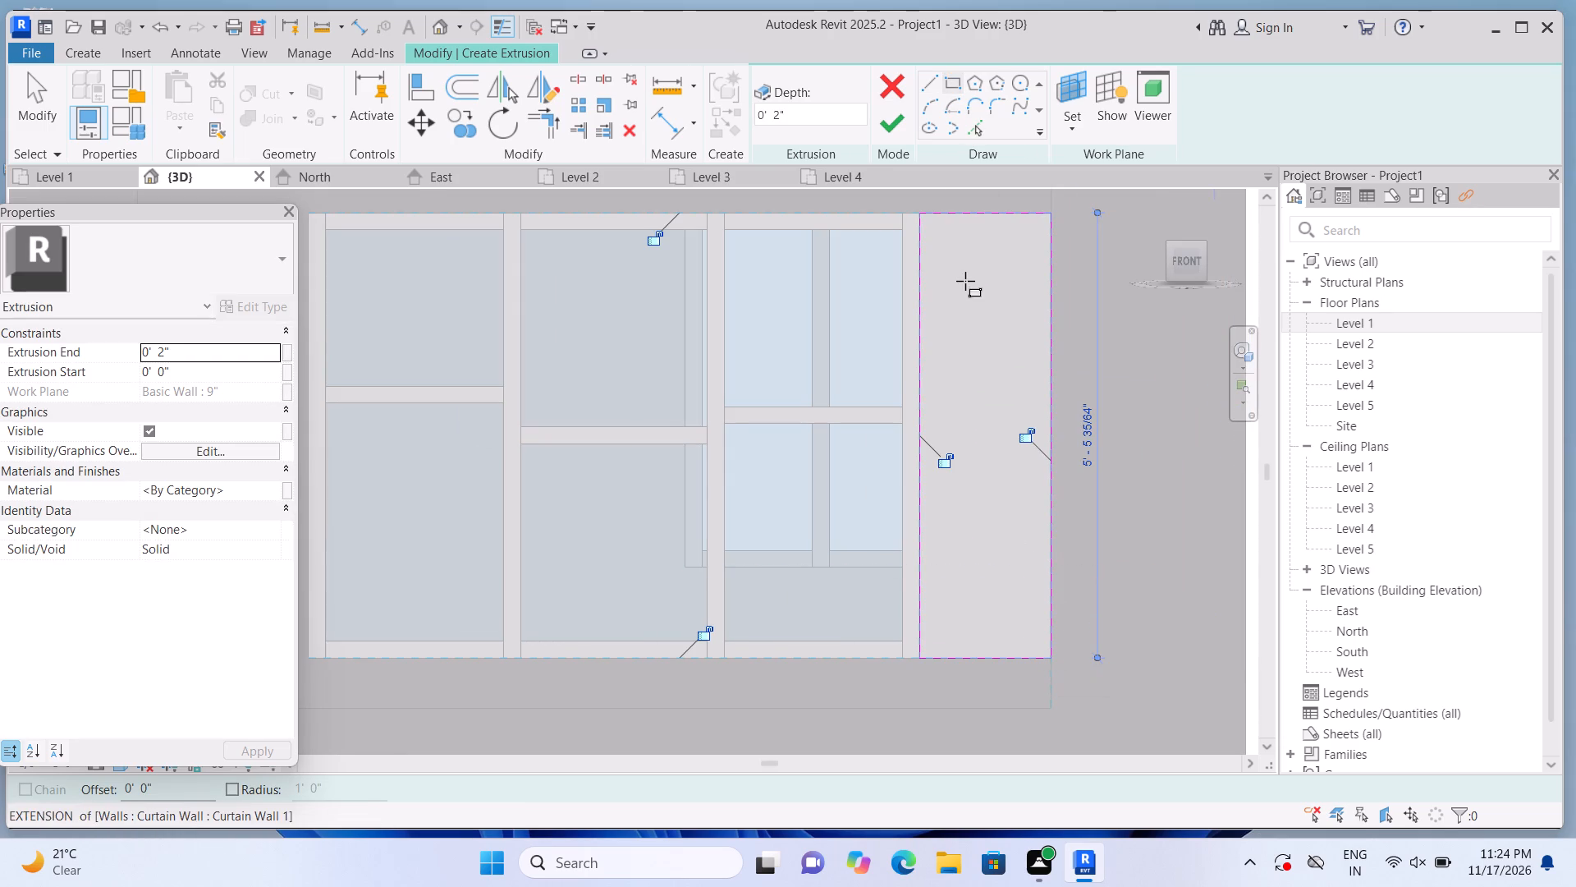
{"action": "left_click", "coordinate": [882, 115]}
Join the geometry of the panel right of the upper-floor window with the joined panels surrounding that window.
{"action": "scroll", "coordinate": [908, 315], "scroll_direction": "down", "scroll_amount": 2}
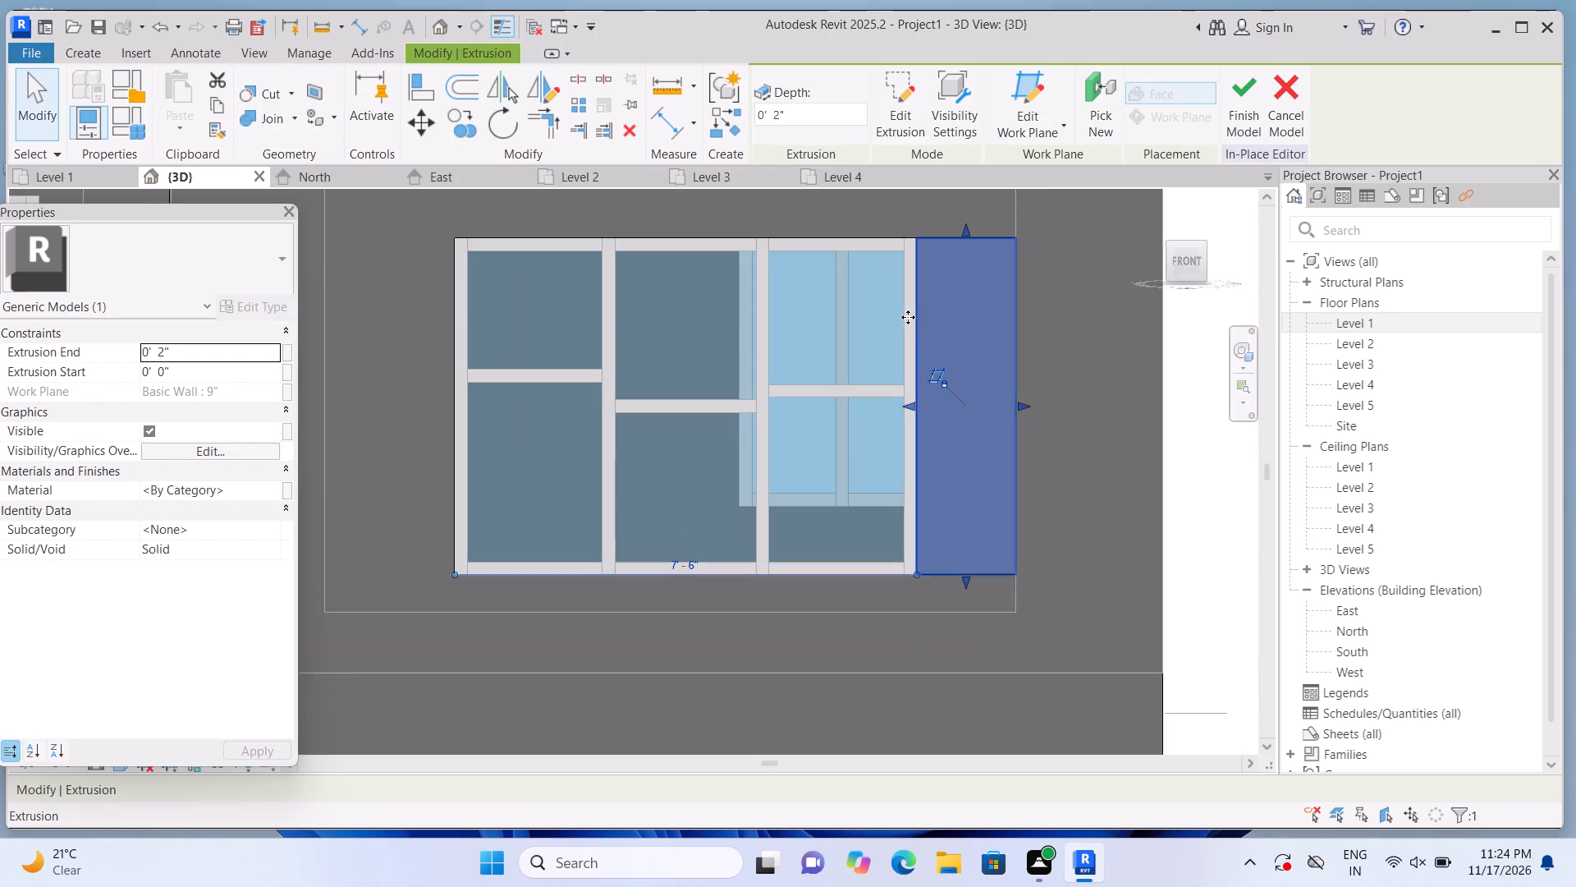
{"action": "left_click", "coordinate": [299, 117]}
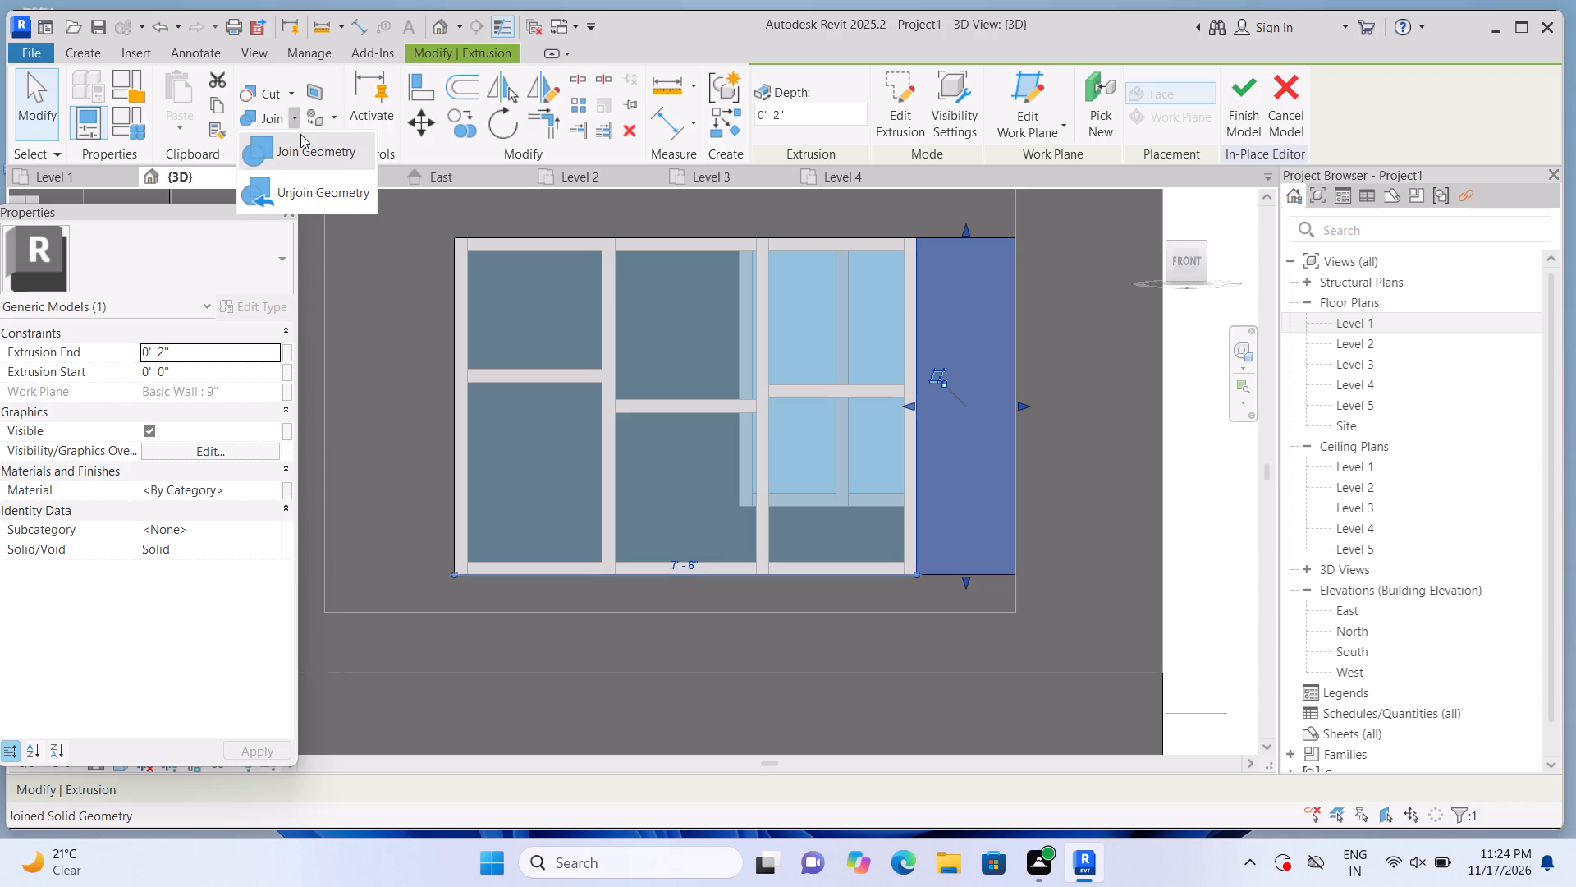
{"action": "left_click", "coordinate": [300, 134]}
{"action": "left_click", "coordinate": [922, 336]}
{"action": "left_click", "coordinate": [920, 223]}
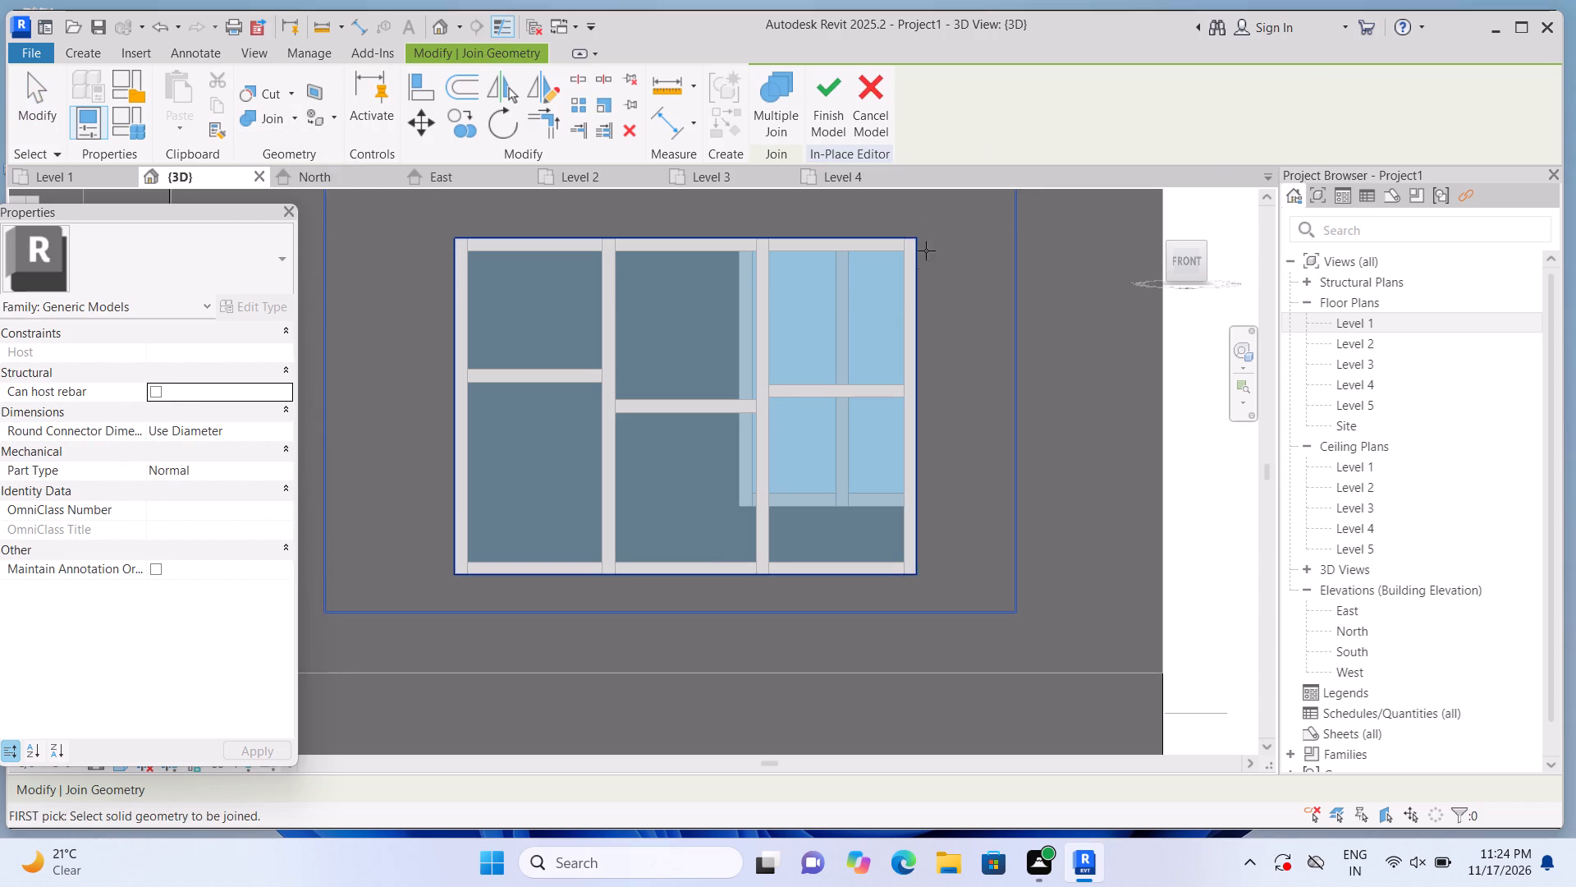
Extrude a window-width panel about 2'-10 3/8" tall and 2" deep on the 9" wall's plane, below the middle bay's upper window, covering the horizontal strips.
{"action": "scroll", "coordinate": [933, 291], "scroll_direction": "down", "scroll_amount": 6}
{"action": "scroll", "coordinate": [1055, 397], "scroll_direction": "down", "scroll_amount": 2}
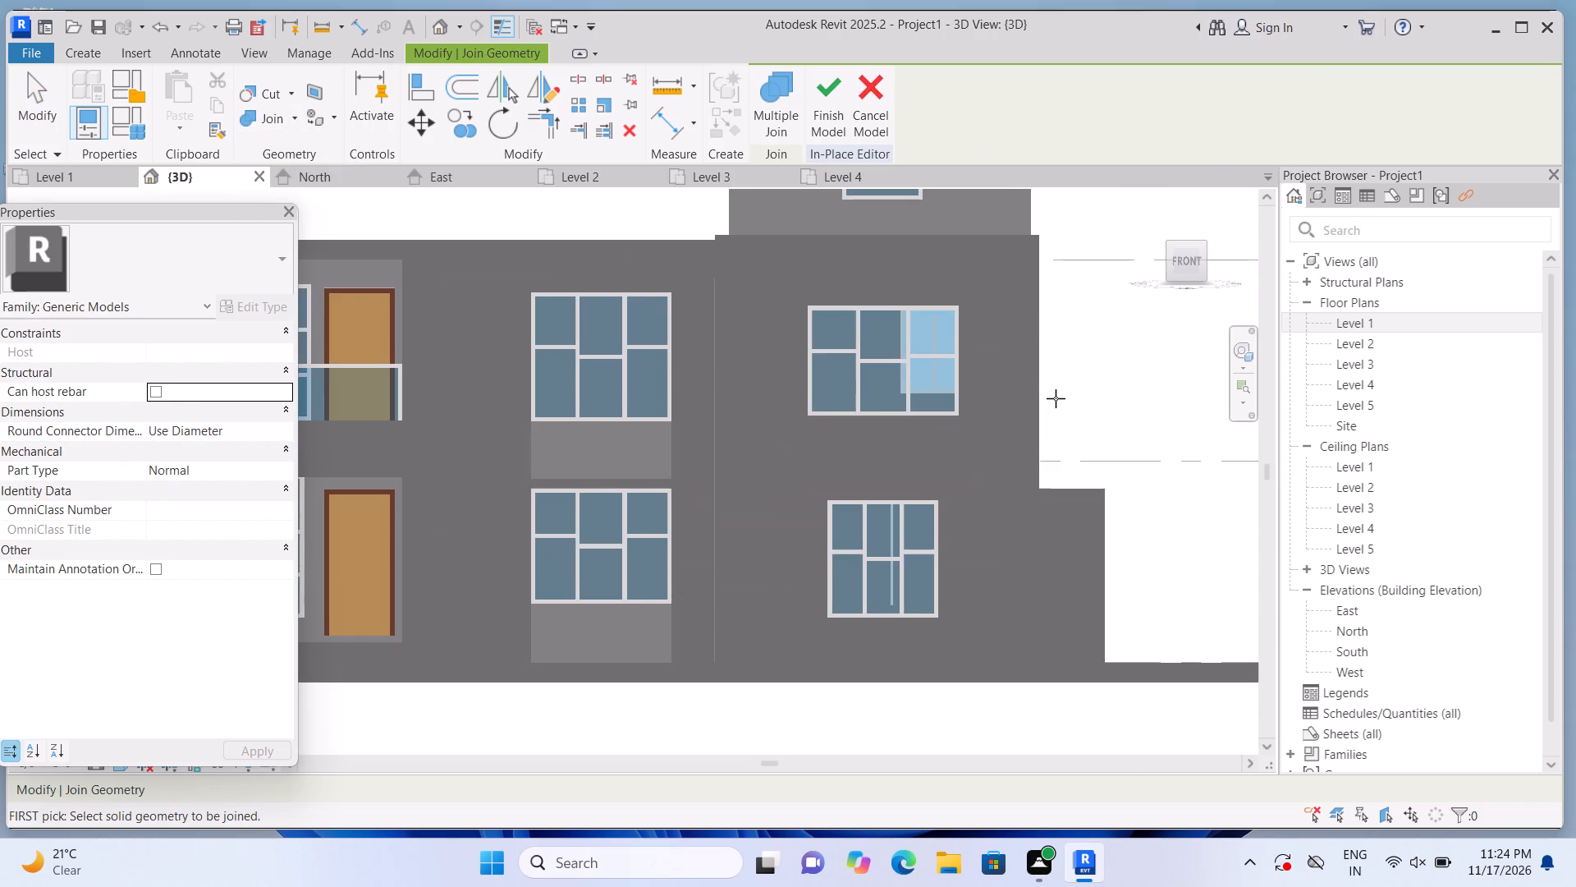
{"action": "scroll", "coordinate": [1059, 398], "scroll_direction": "down", "scroll_amount": 2}
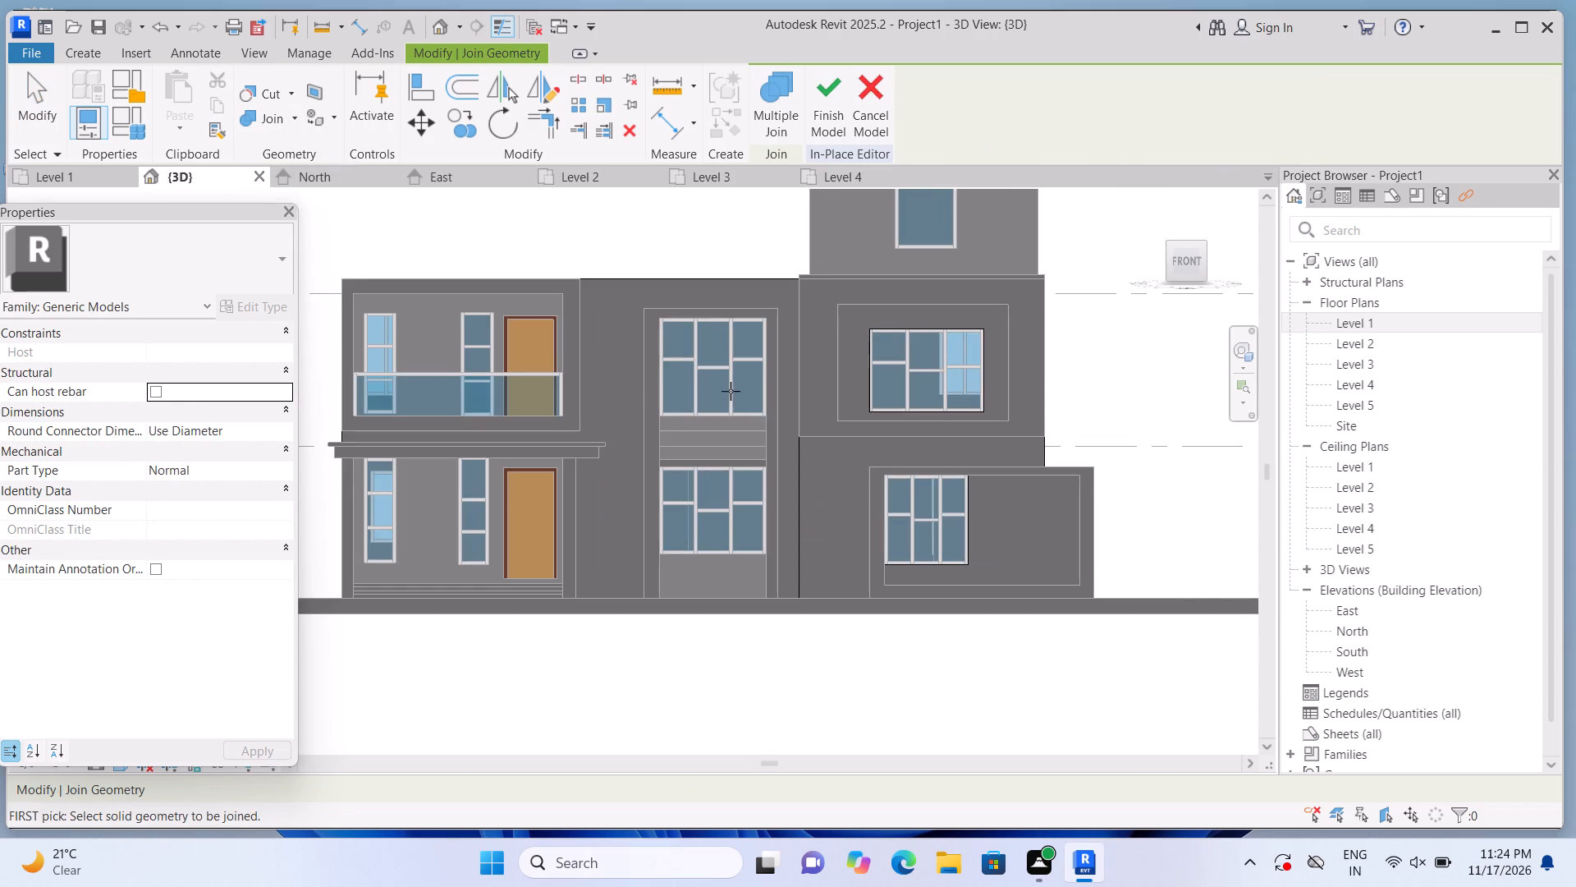
{"action": "scroll", "coordinate": [727, 387], "scroll_direction": "up", "scroll_amount": 2}
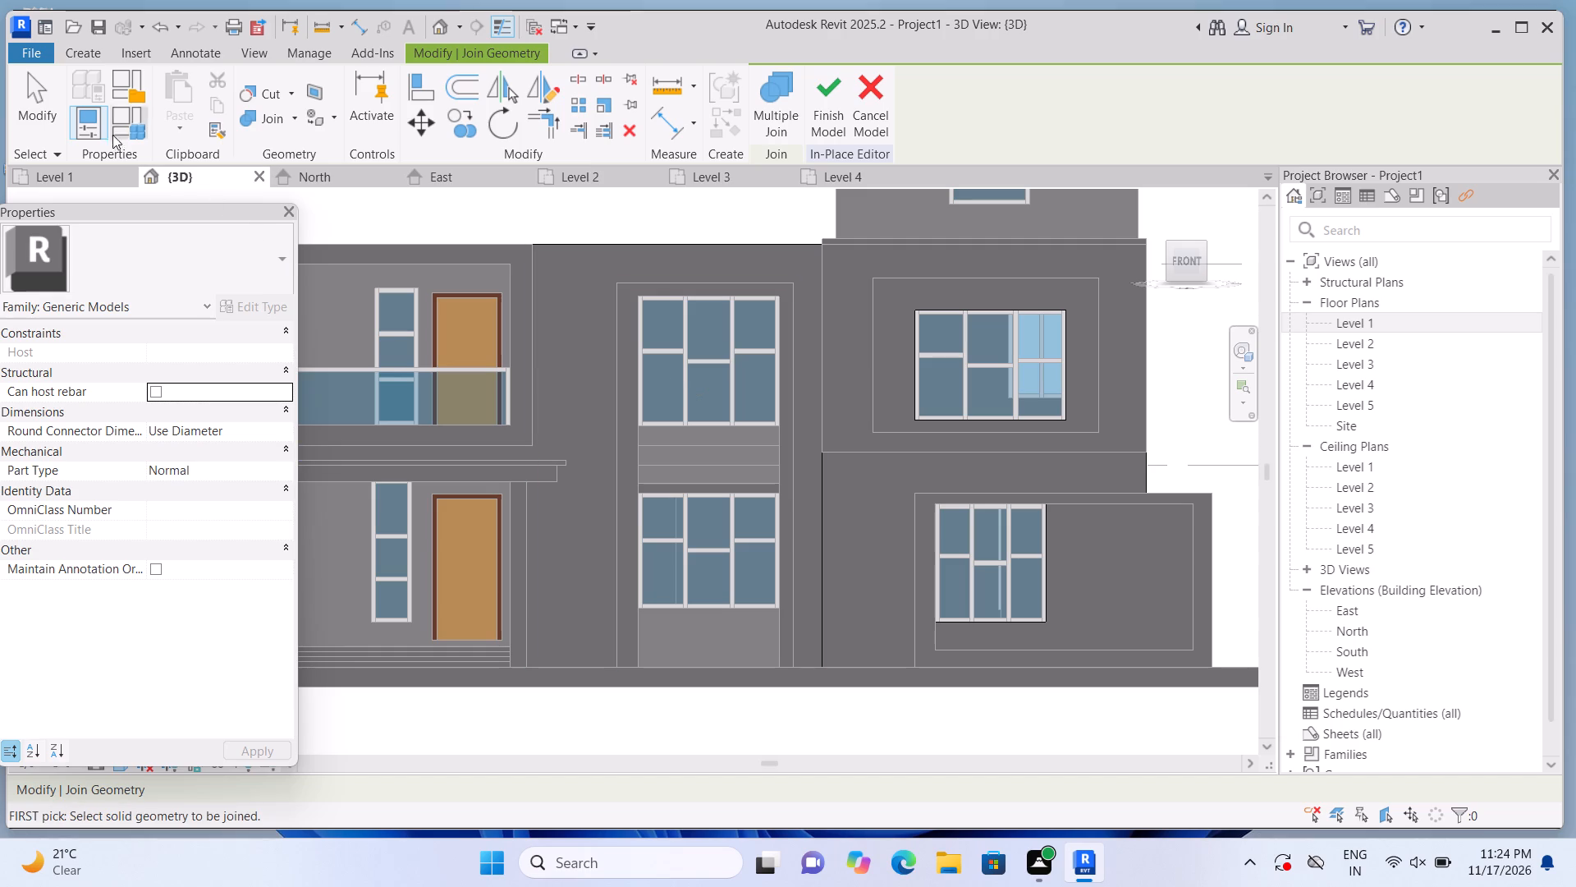
{"action": "left_click", "coordinate": [85, 47]}
{"action": "left_click", "coordinate": [178, 100]}
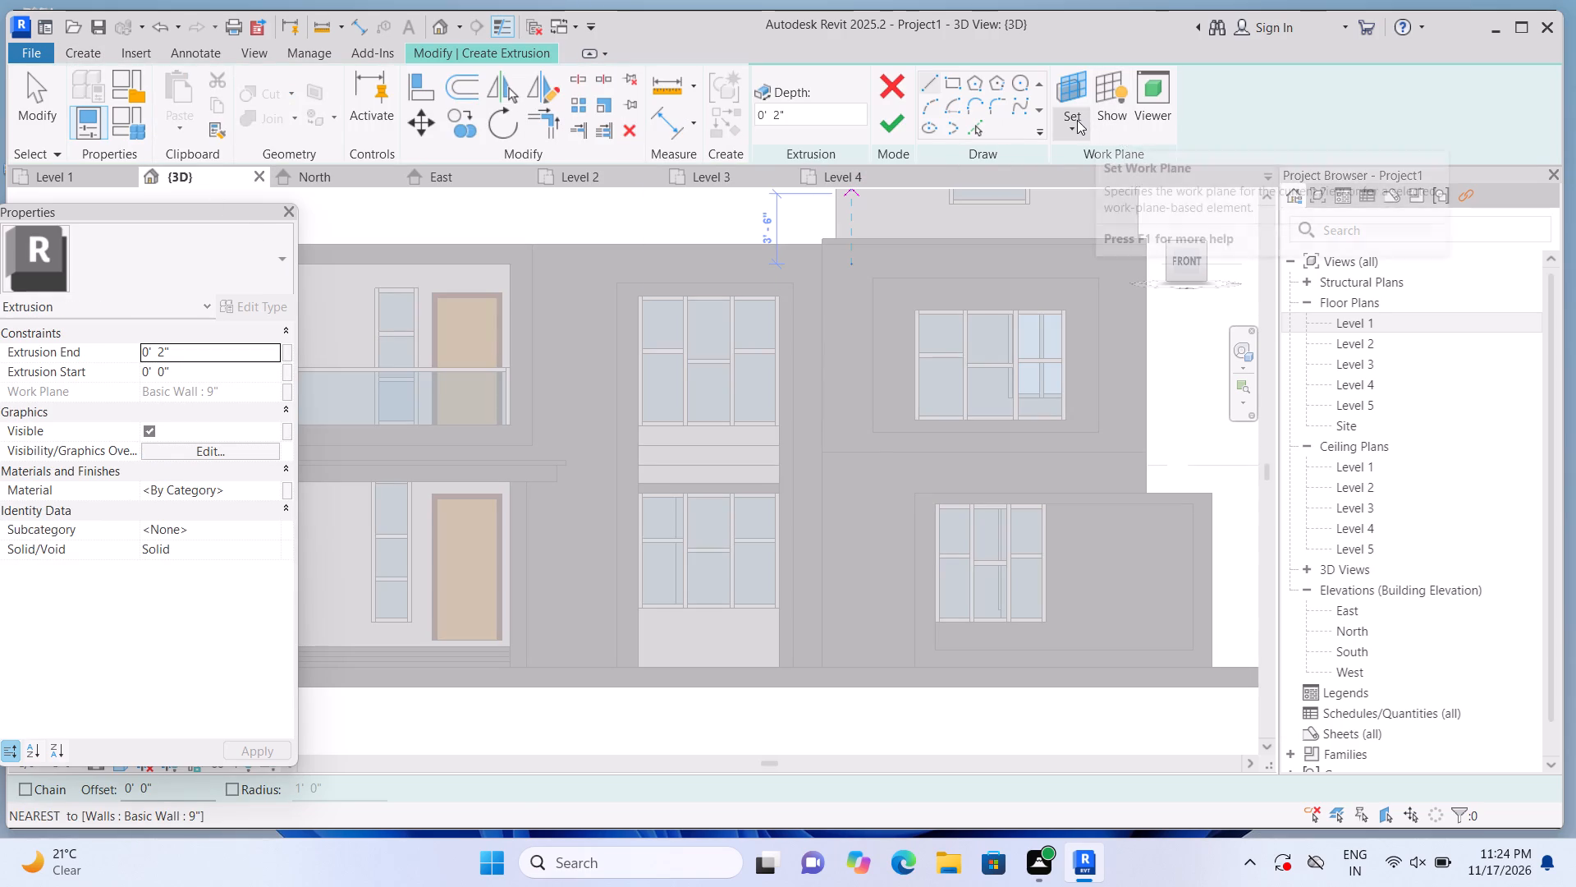
{"action": "left_click", "coordinate": [1077, 120]}
{"action": "left_click", "coordinate": [1088, 207]}
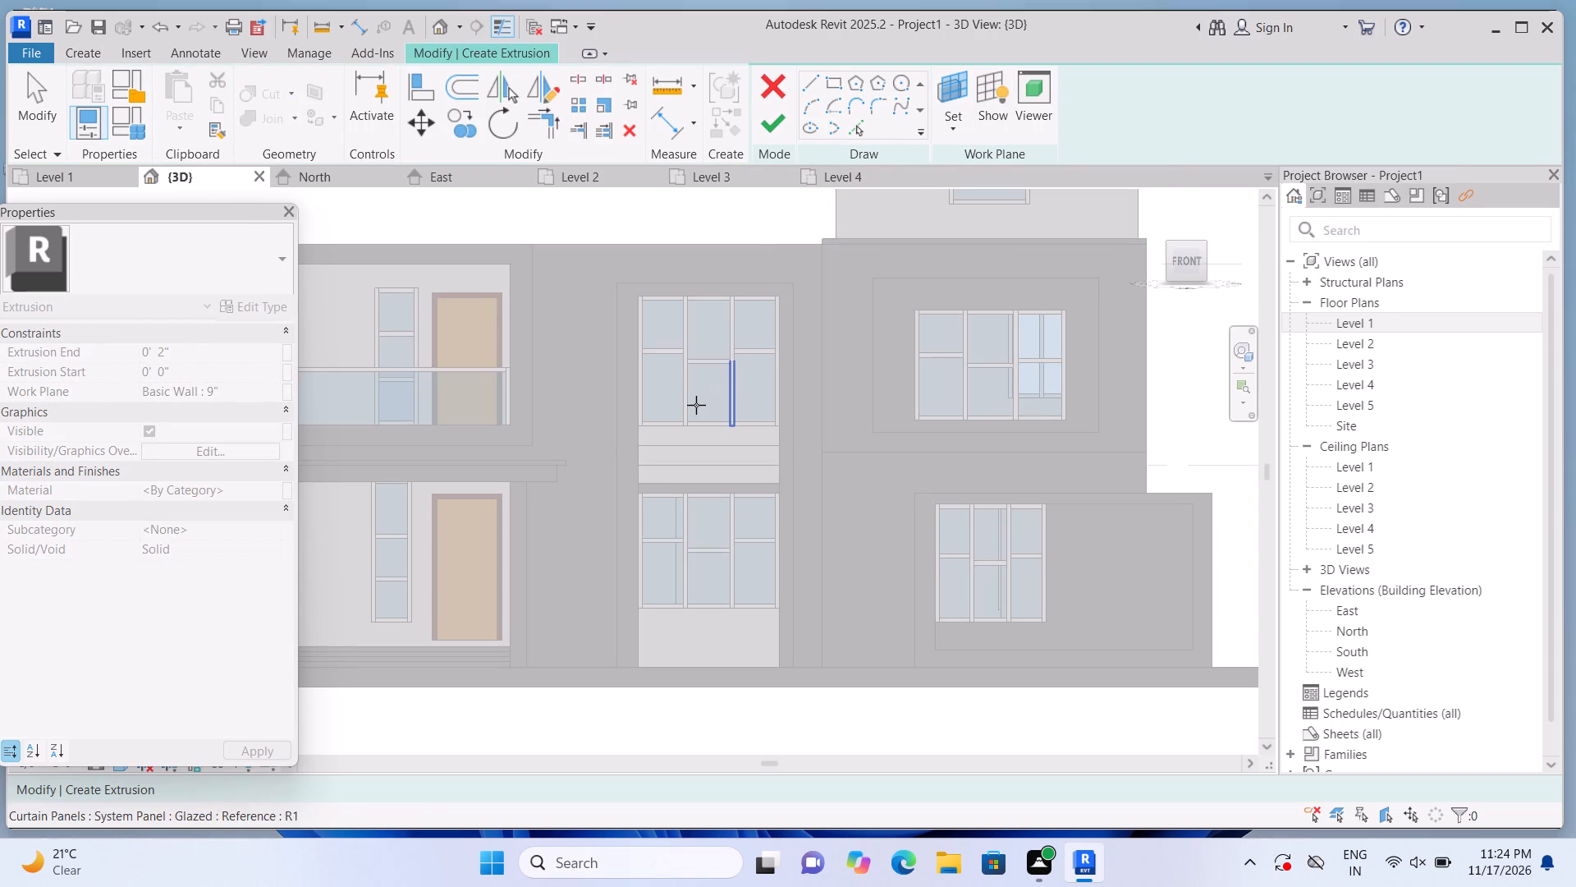
{"action": "scroll", "coordinate": [692, 452], "scroll_direction": "up", "scroll_amount": 6}
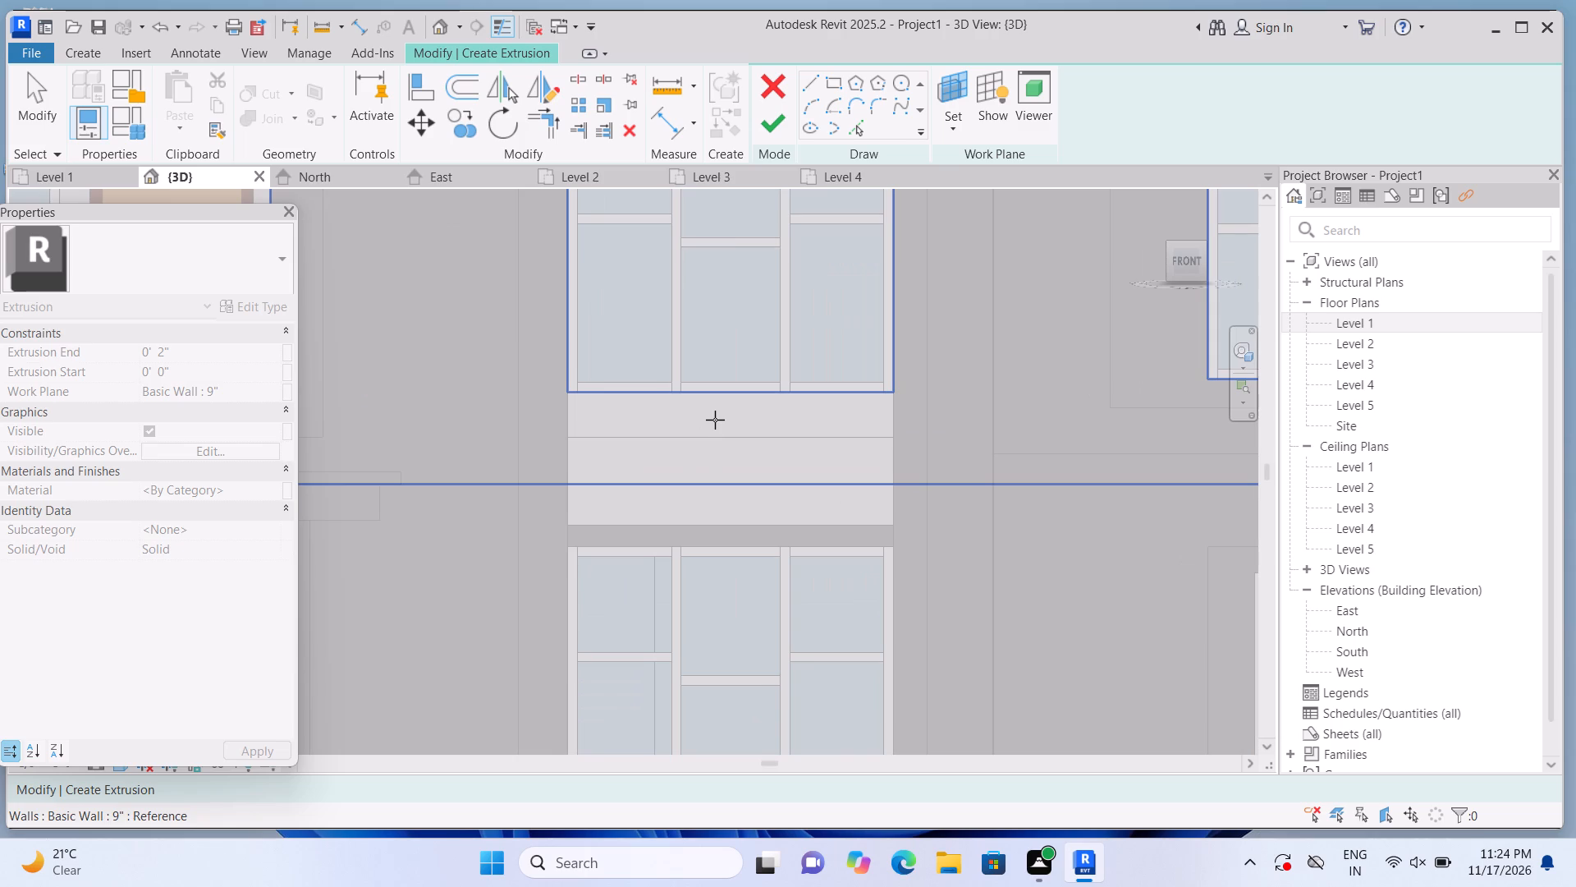
{"action": "left_click", "coordinate": [717, 419]}
{"action": "left_click", "coordinate": [947, 85]}
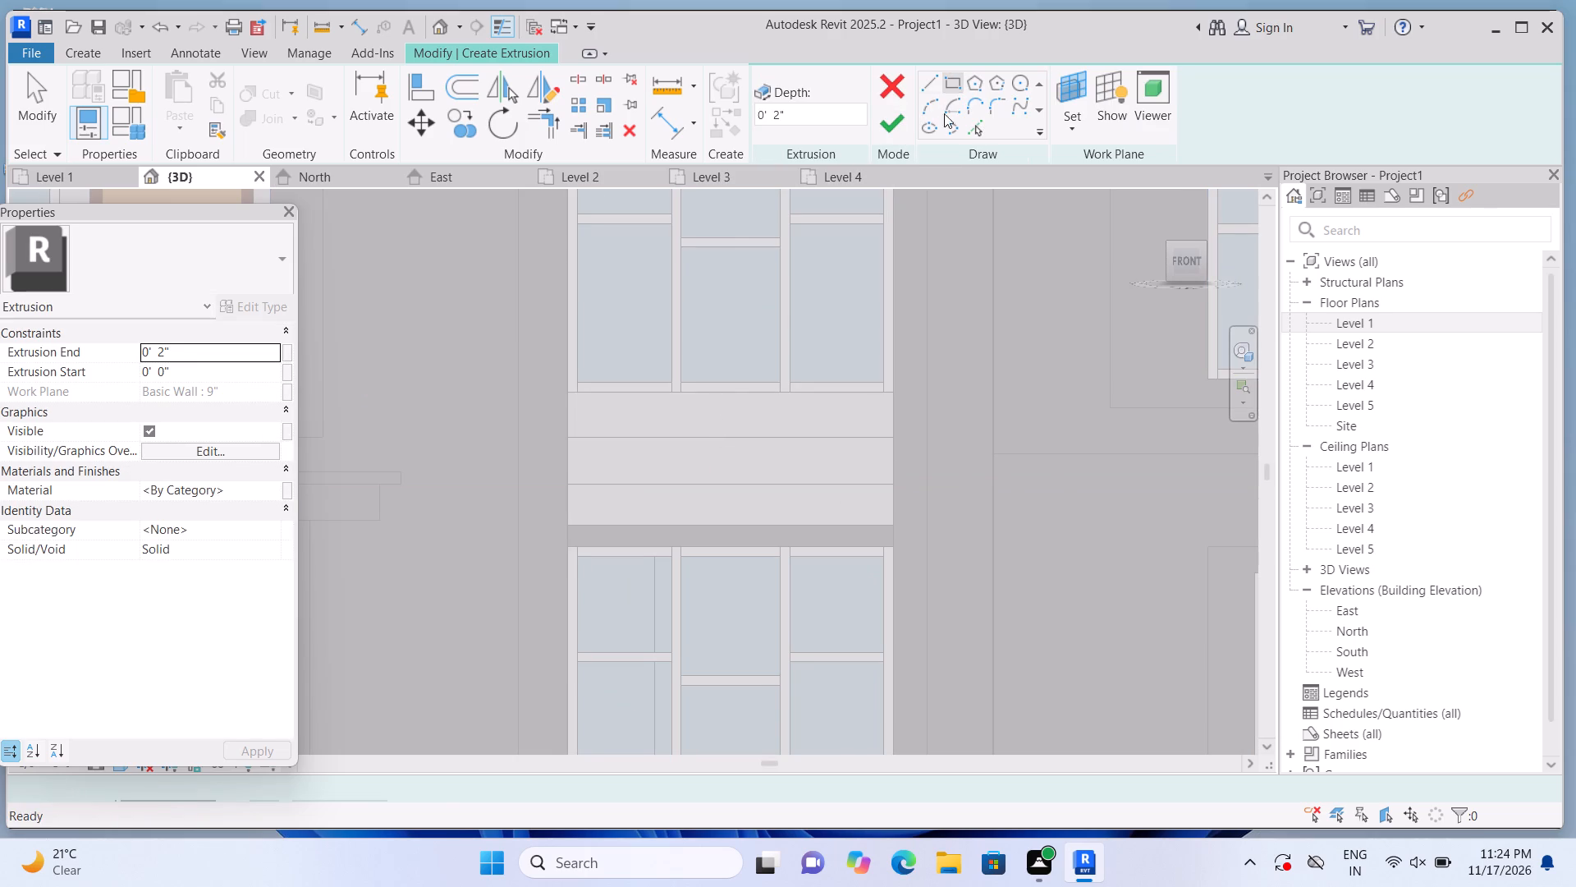
{"action": "left_click", "coordinate": [568, 388]}
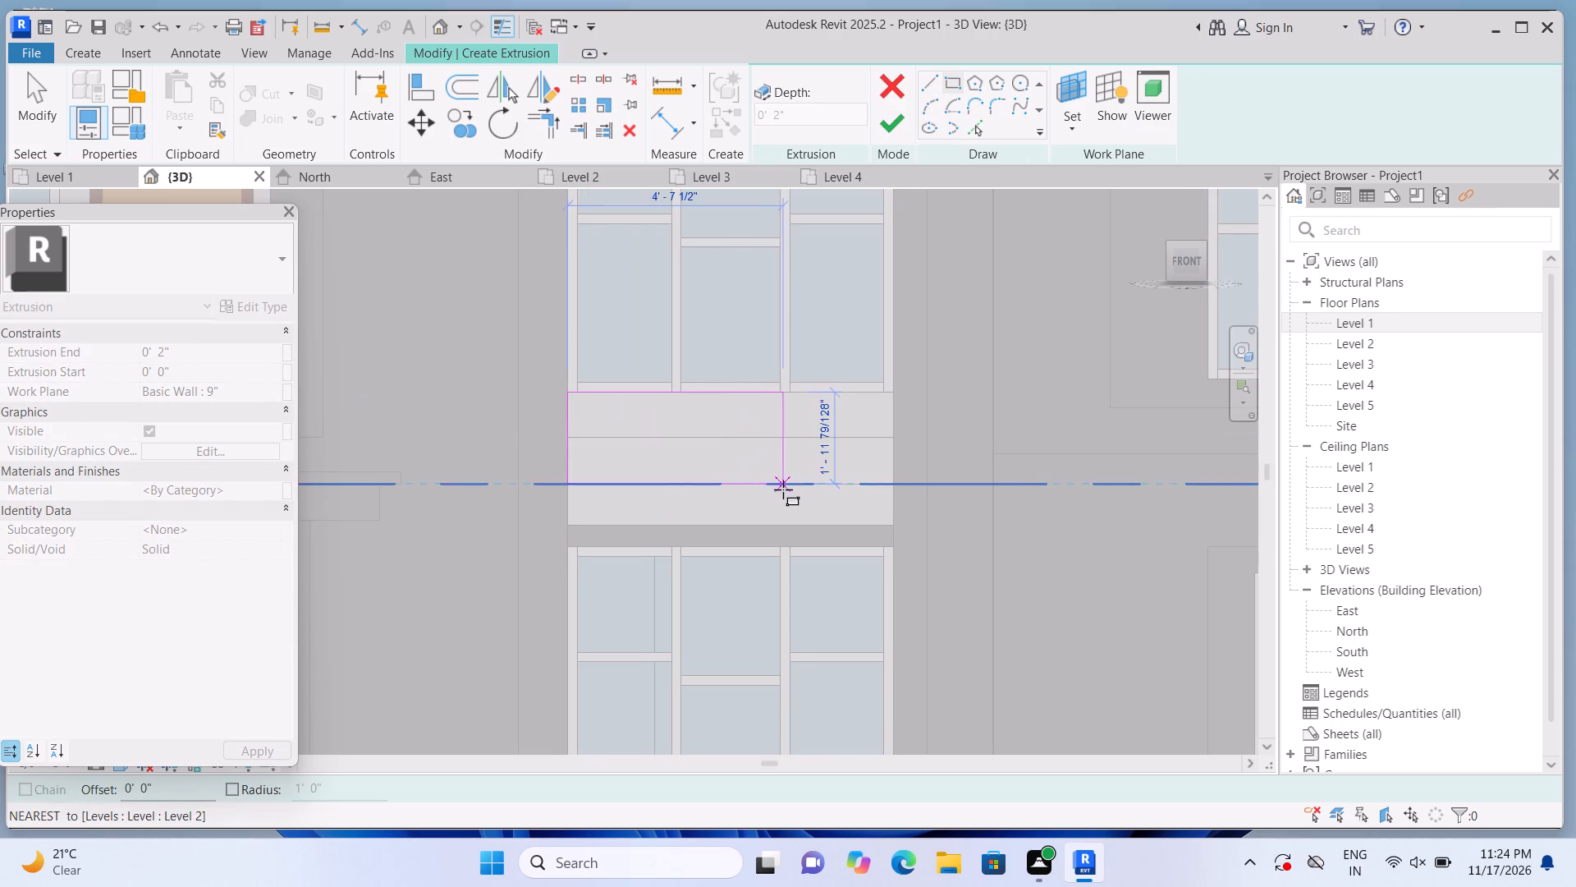
{"action": "scroll", "coordinate": [783, 489], "scroll_direction": "up", "scroll_amount": 1}
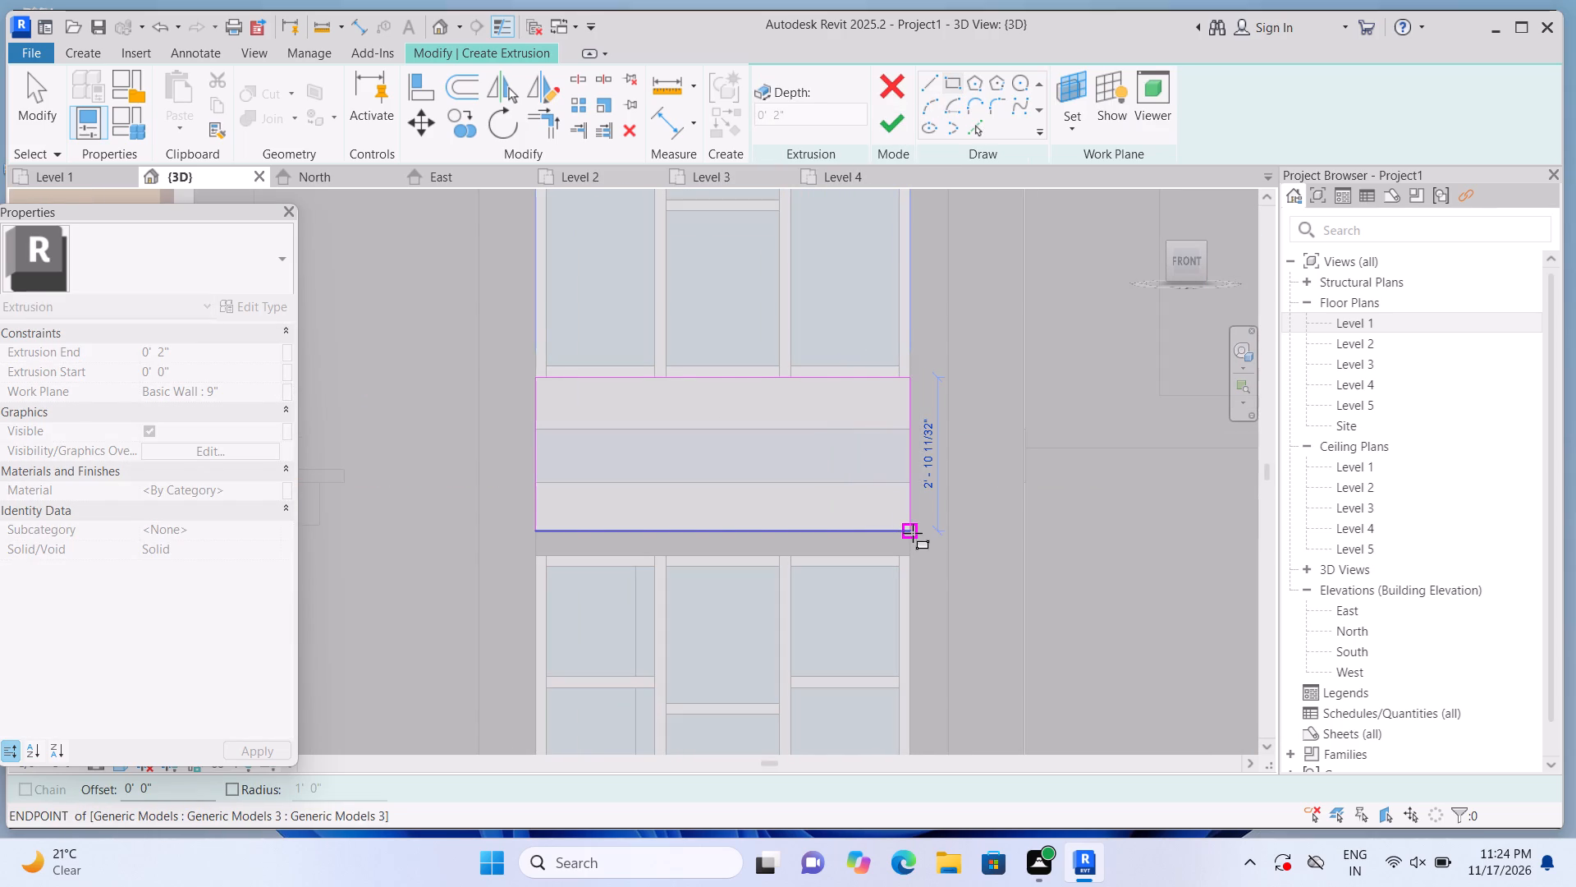
{"action": "left_click", "coordinate": [913, 533]}
{"action": "left_click", "coordinate": [900, 120]}
{"action": "scroll", "coordinate": [885, 264], "scroll_direction": "down", "scroll_amount": 1}
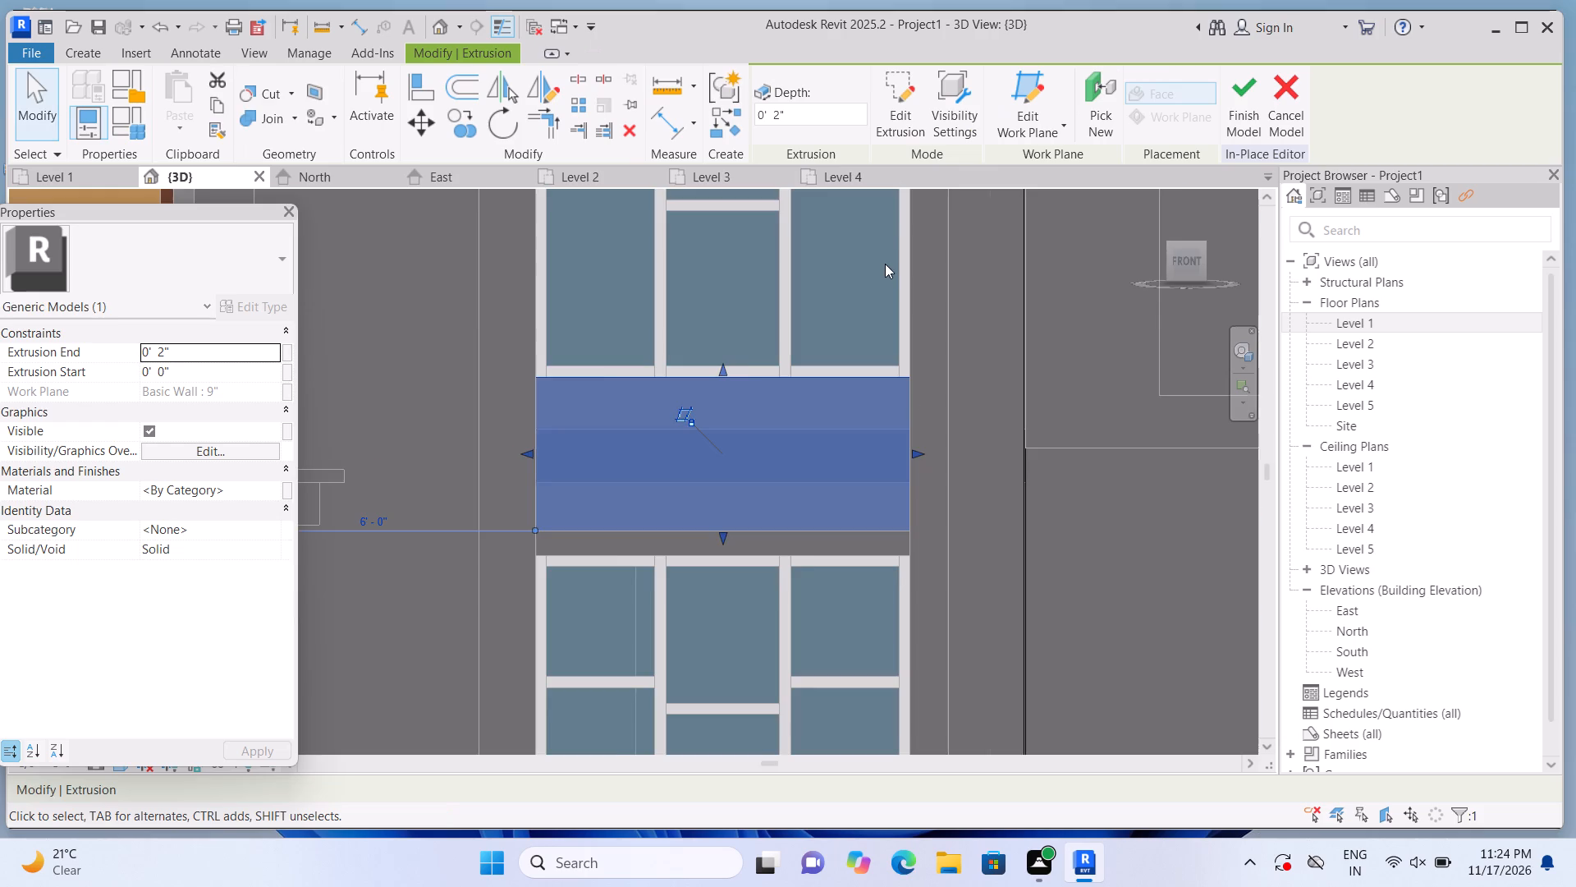
{"action": "scroll", "coordinate": [885, 264], "scroll_direction": "down", "scroll_amount": 4}
{"action": "left_click", "coordinate": [887, 715]}
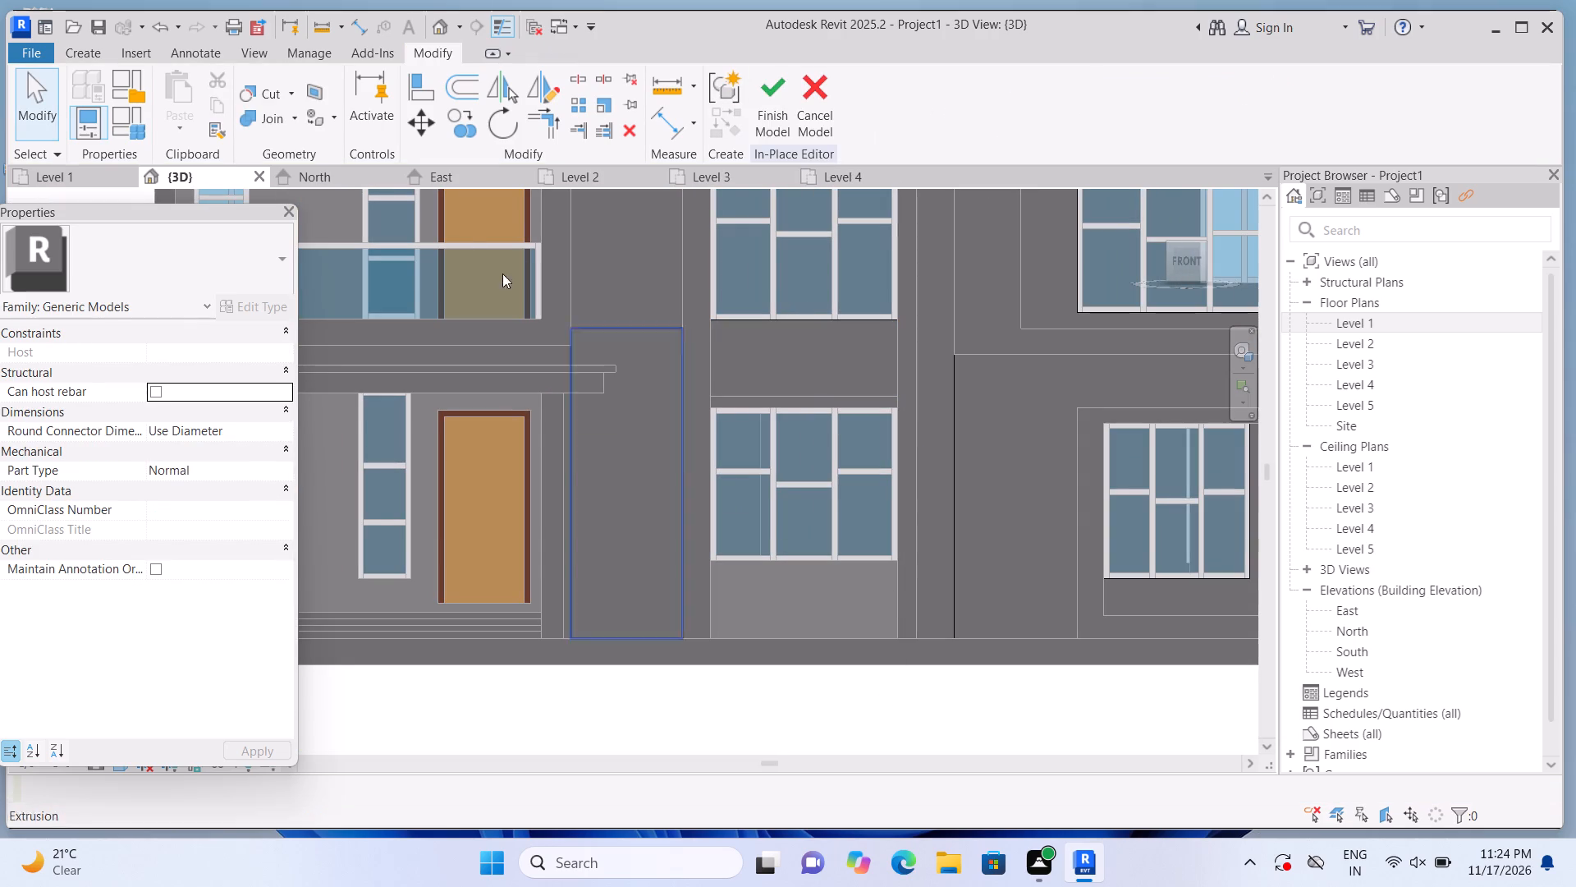
Extrude a panel 7'-0" wide, 2'-11" tall and 2" deep on the 9" wall's plane, below the middle bay's ground-floor window.
{"action": "left_click", "coordinate": [98, 53]}
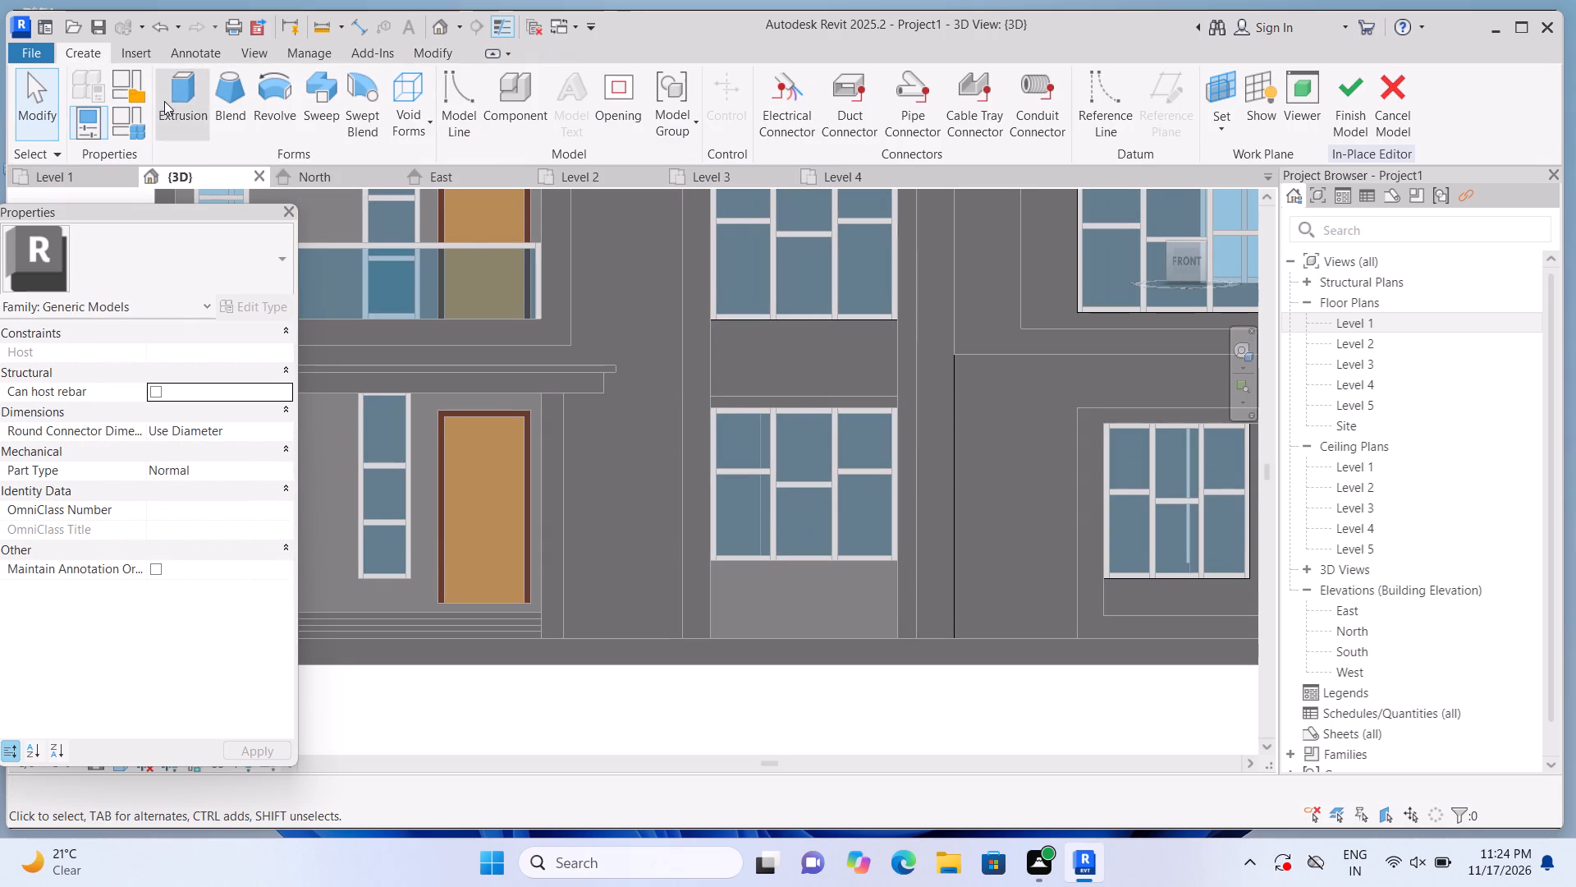
{"action": "left_click", "coordinate": [165, 101]}
{"action": "left_click", "coordinate": [1064, 137]}
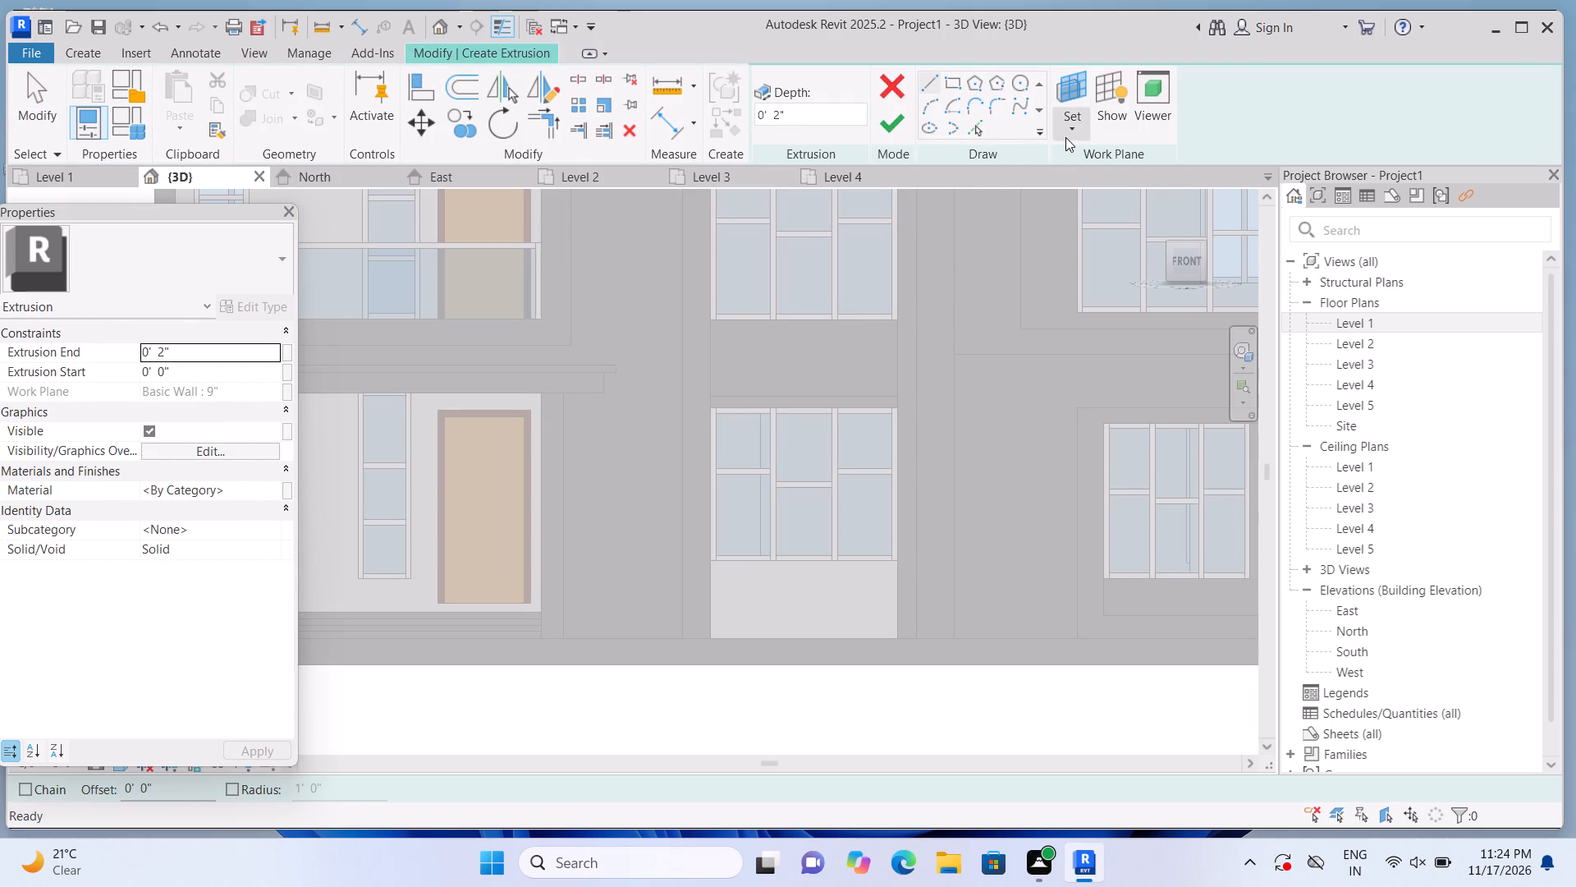
{"action": "left_click", "coordinate": [1074, 200]}
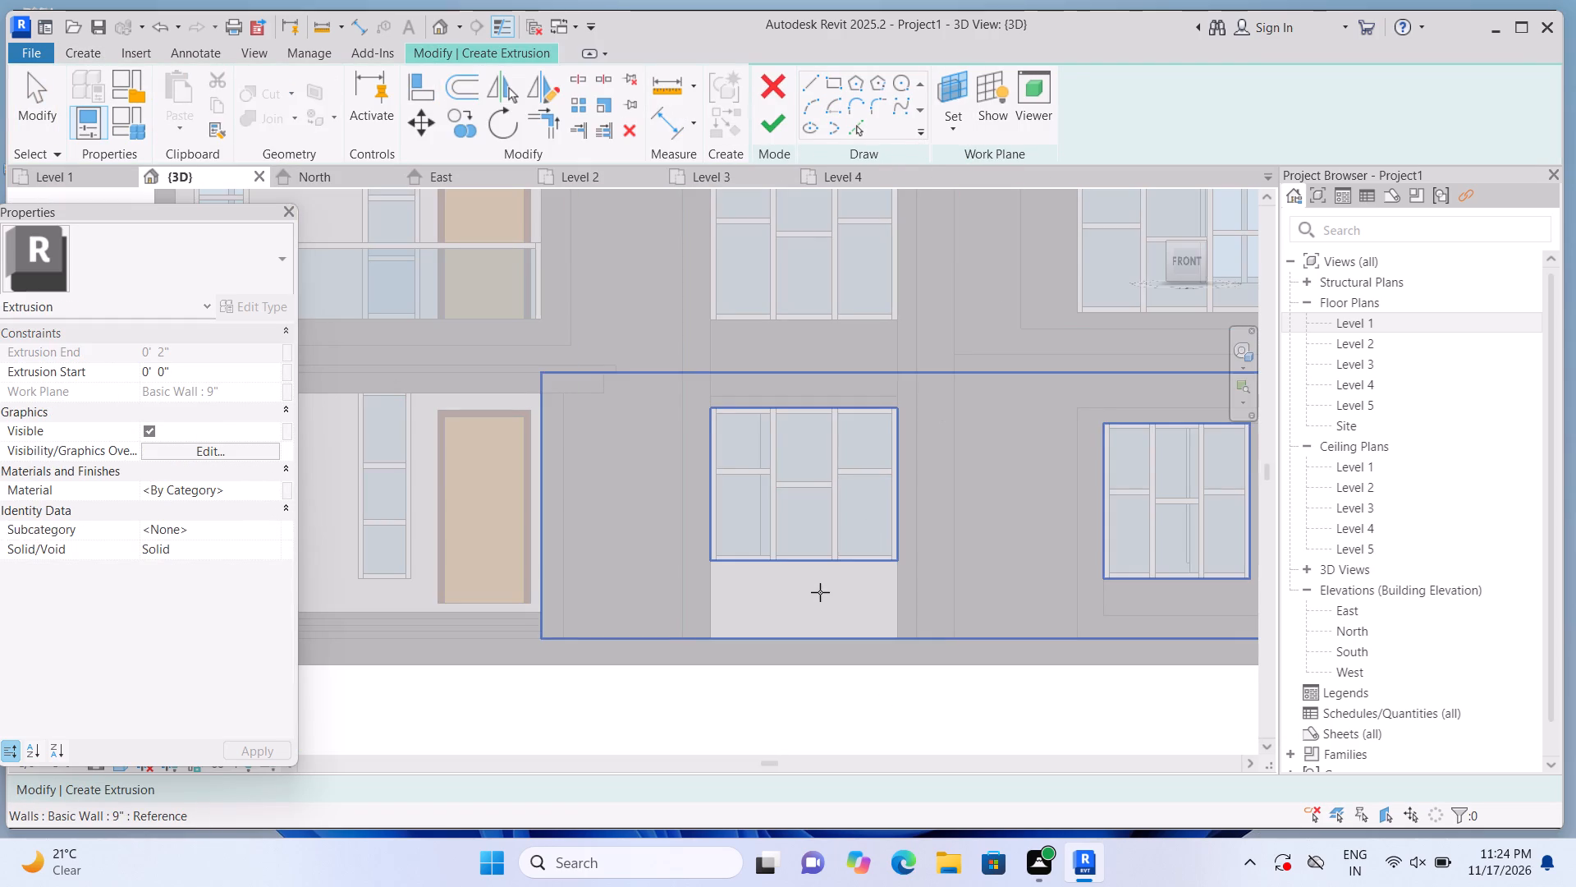
{"action": "left_click", "coordinate": [820, 592]}
{"action": "left_click", "coordinate": [950, 83]}
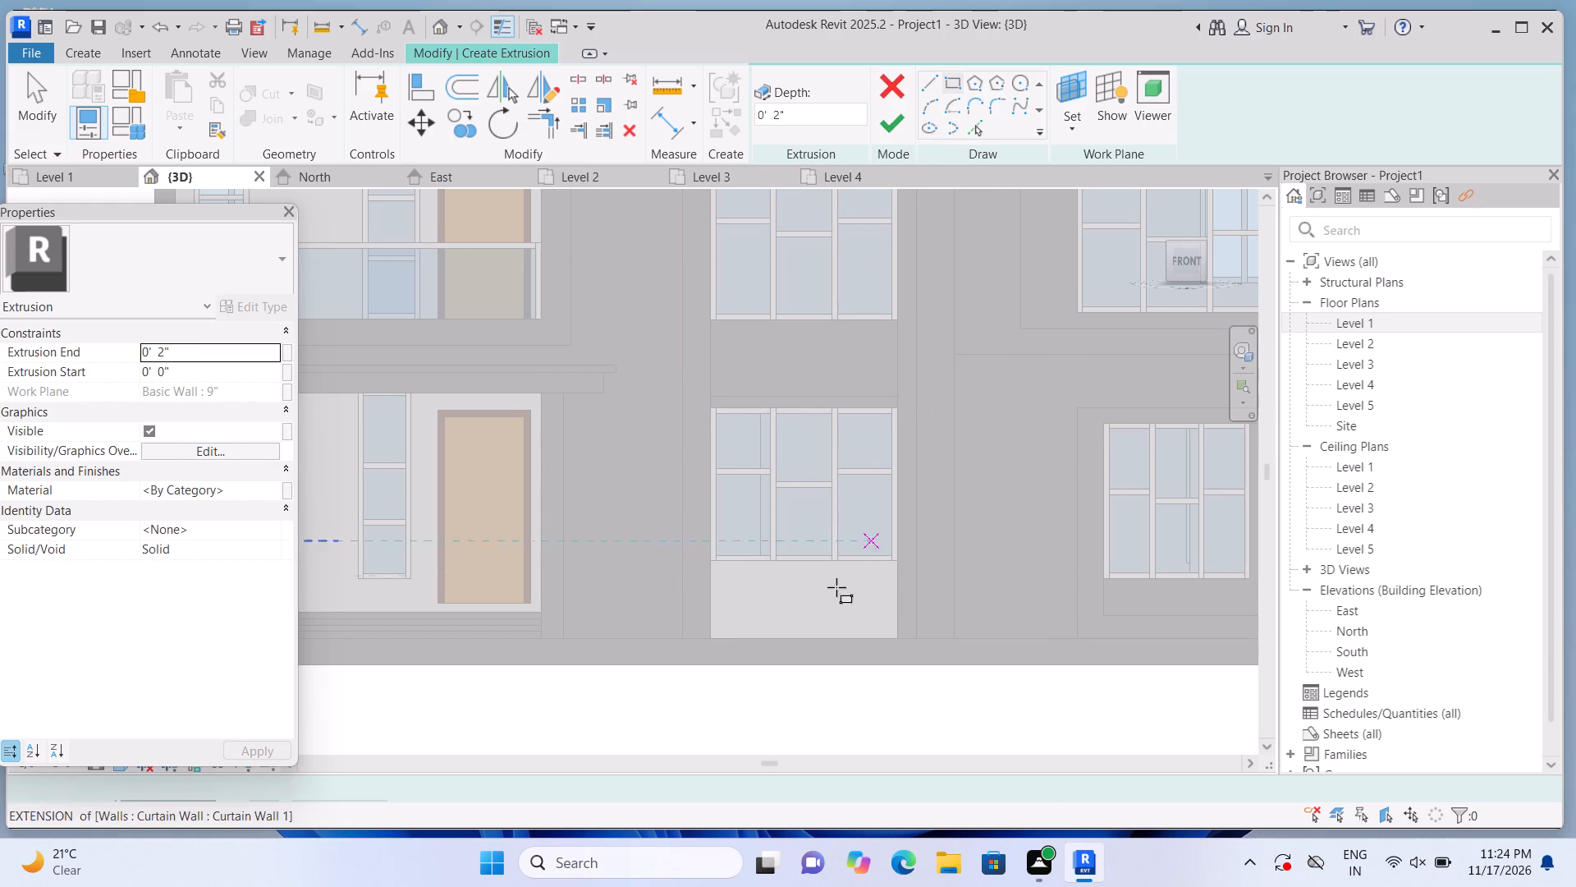
{"action": "scroll", "coordinate": [774, 653], "scroll_direction": "up", "scroll_amount": 2}
{"action": "left_click", "coordinate": [687, 531]}
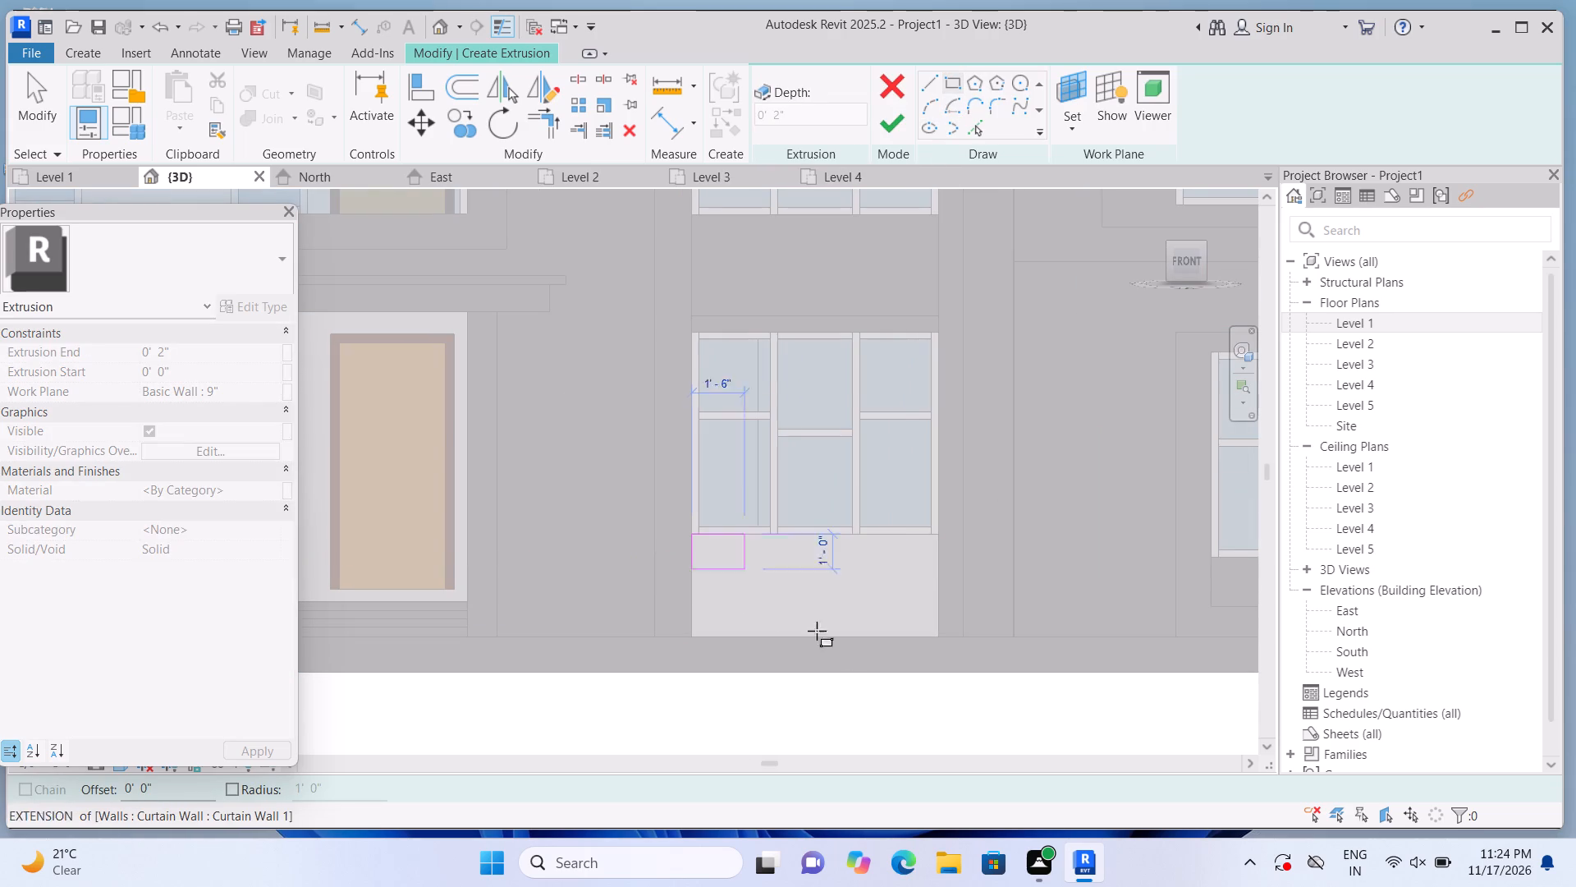
{"action": "scroll", "coordinate": [909, 669], "scroll_direction": "up", "scroll_amount": 2}
{"action": "left_click", "coordinate": [955, 625]}
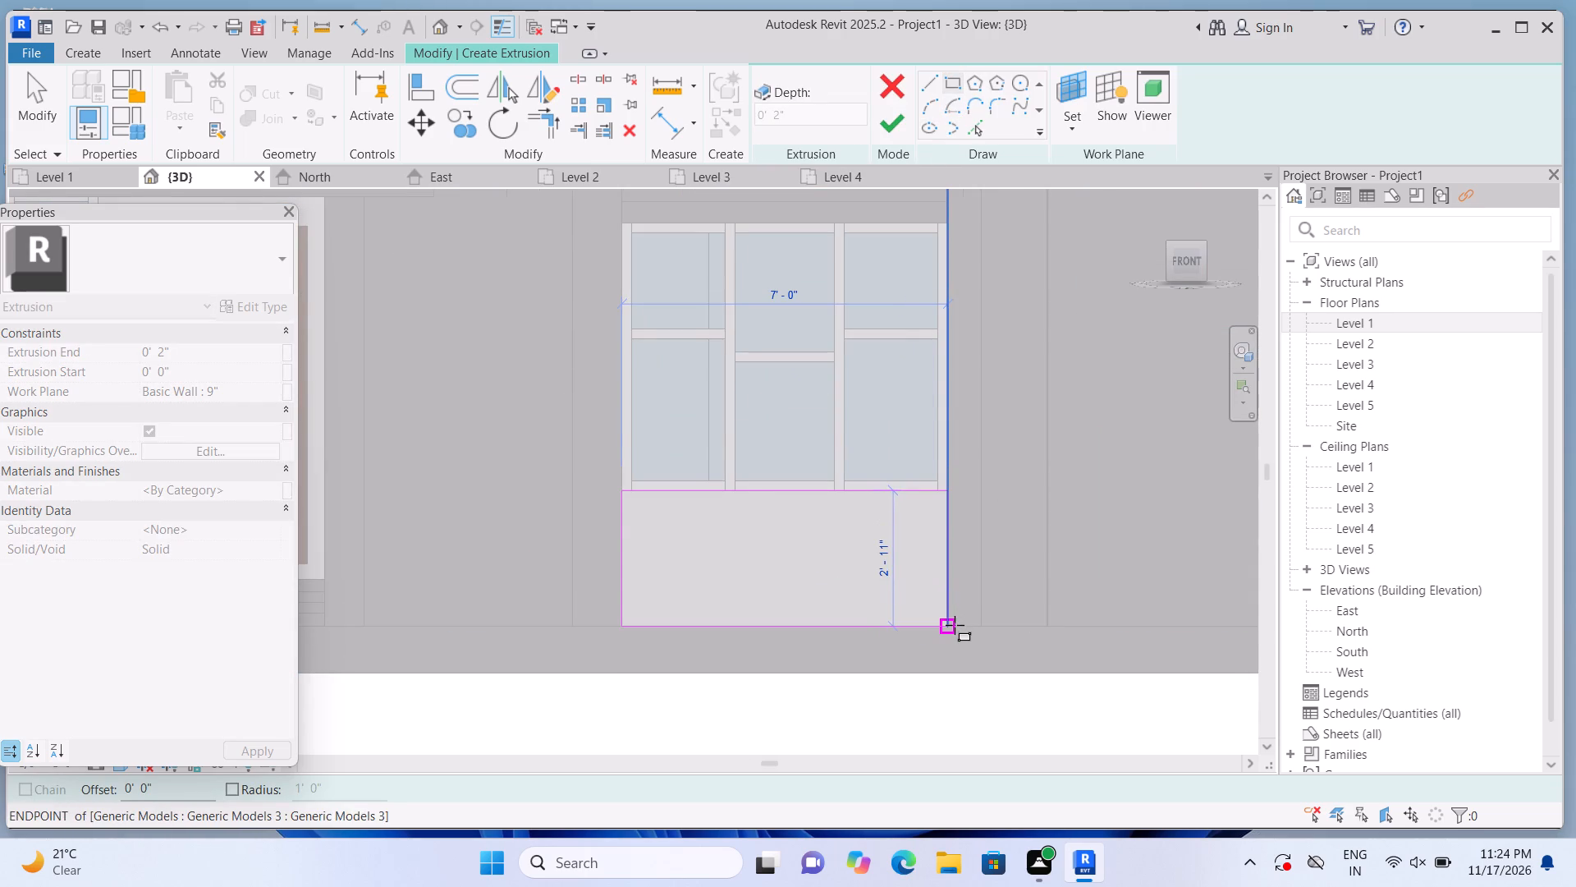
{"action": "left_click_drag", "start_coordinate": [887, 122], "coordinate": [903, 131]}
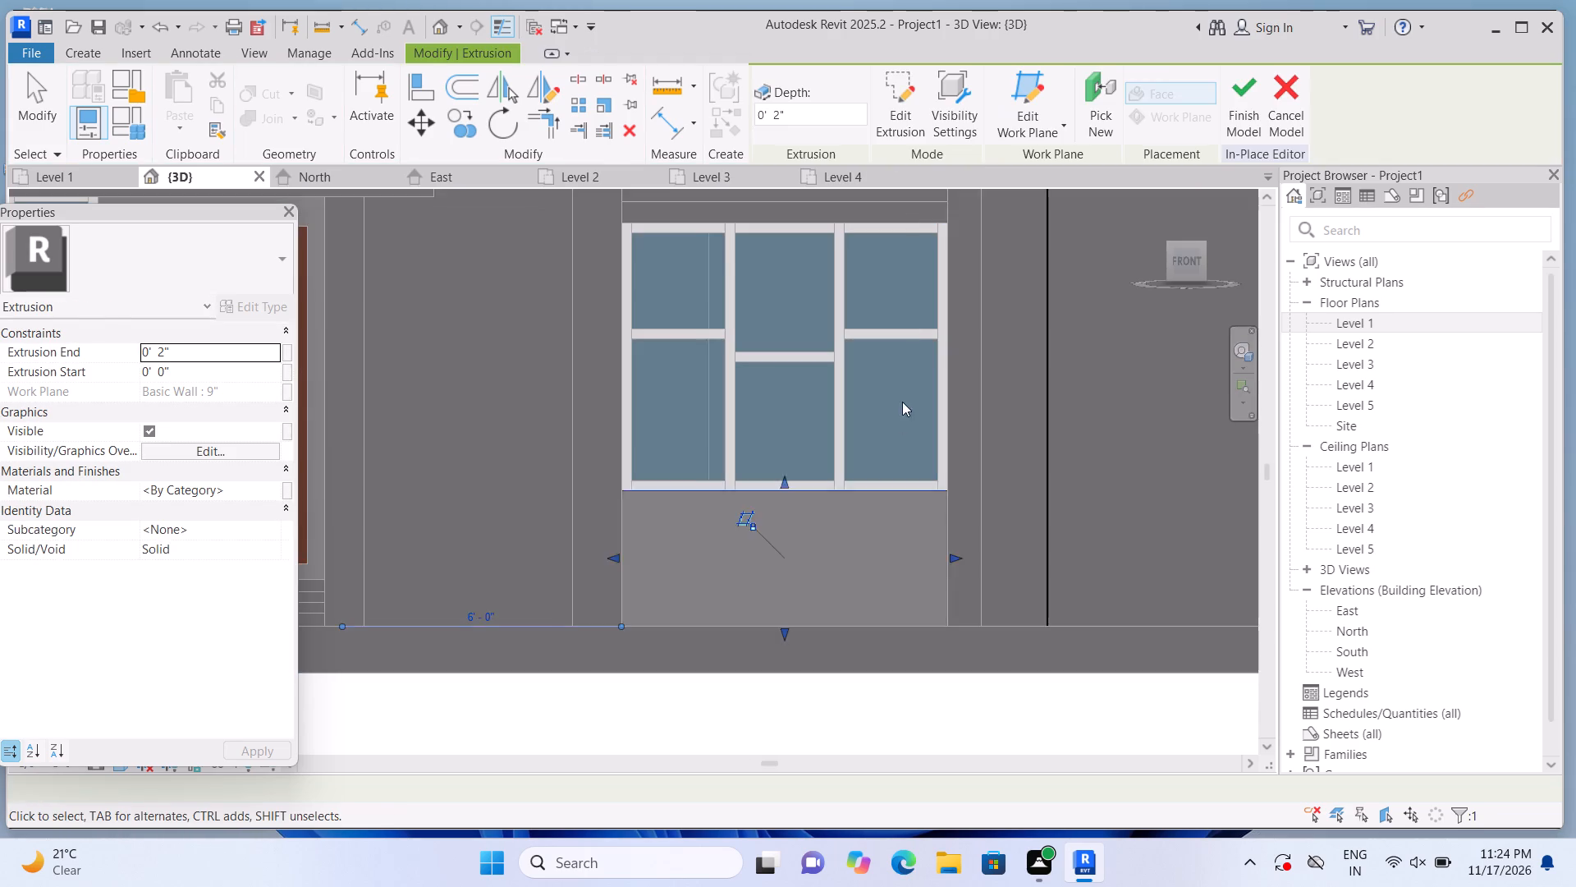
{"action": "scroll", "coordinate": [900, 444], "scroll_direction": "down", "scroll_amount": 4}
{"action": "left_click", "coordinate": [857, 669]}
{"action": "scroll", "coordinate": [857, 669], "scroll_direction": "down", "scroll_amount": 6}
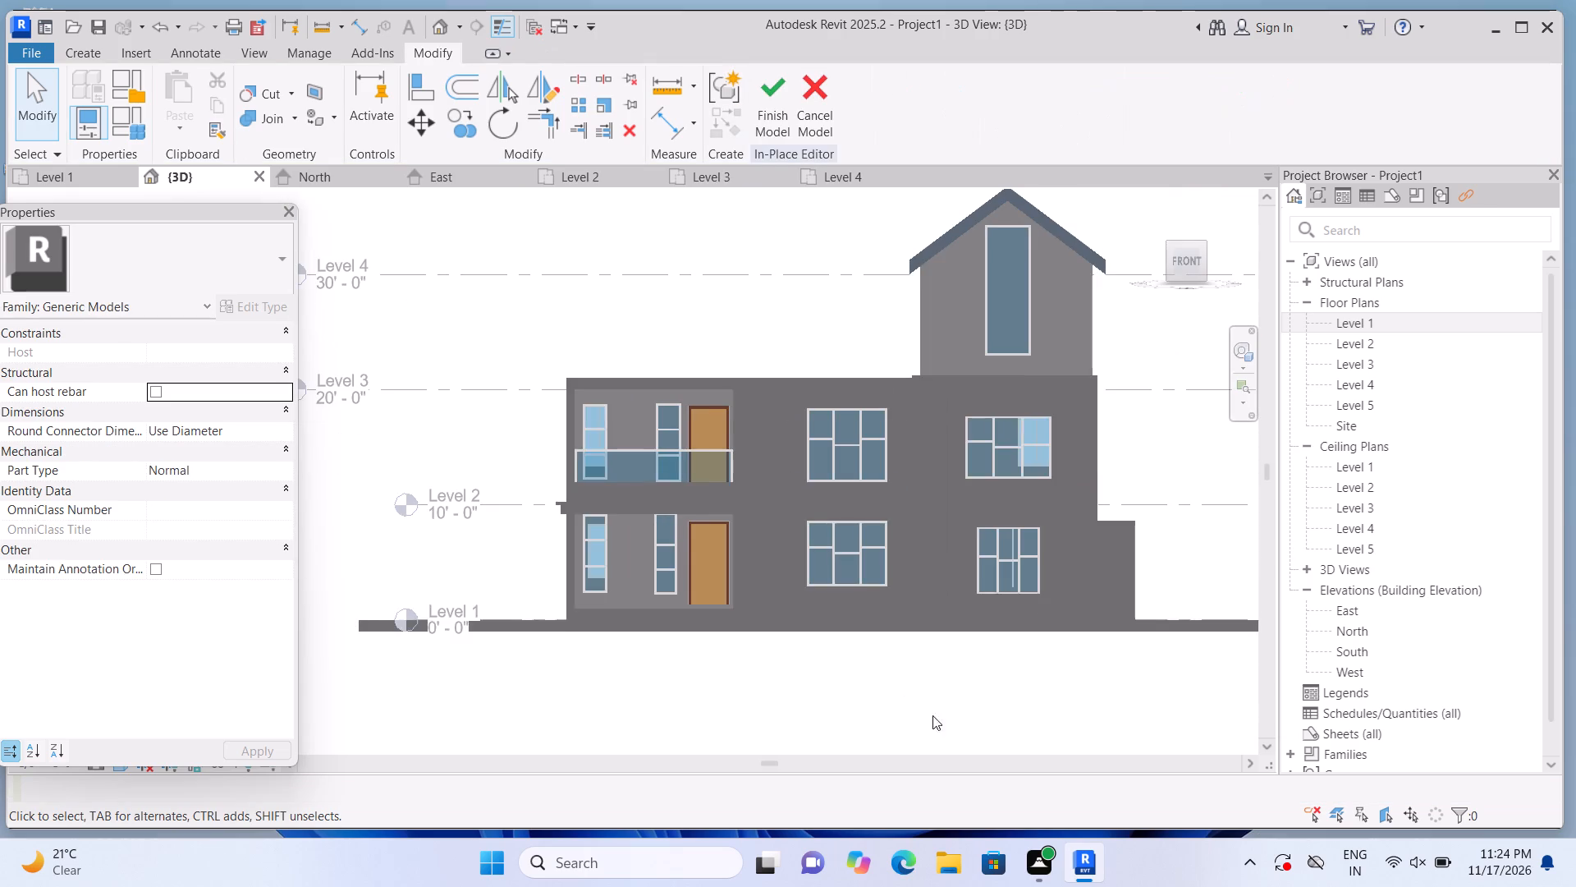
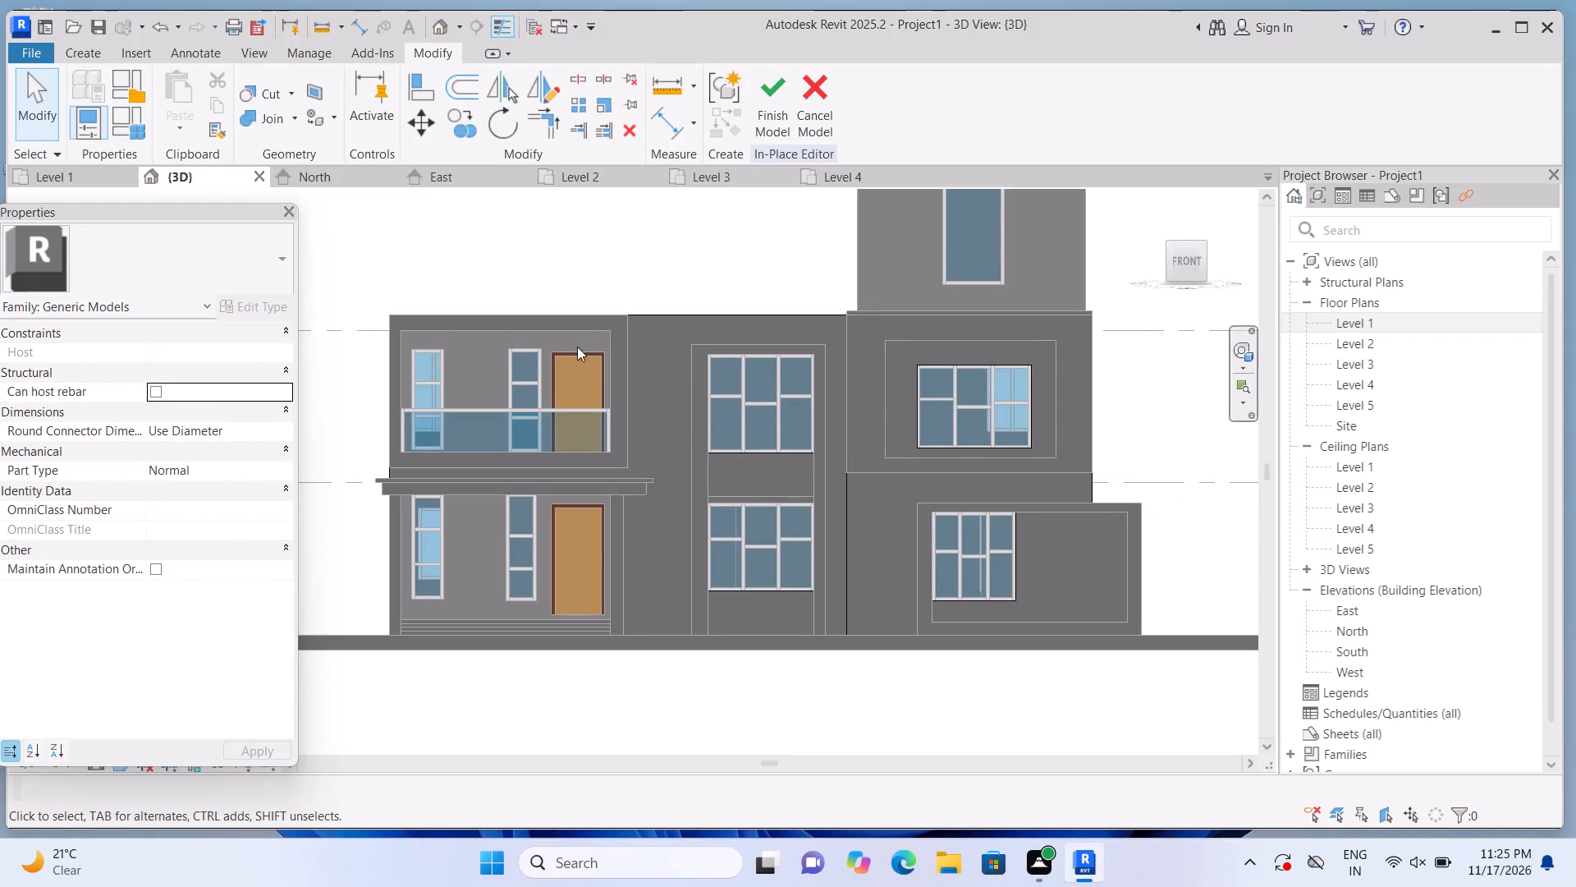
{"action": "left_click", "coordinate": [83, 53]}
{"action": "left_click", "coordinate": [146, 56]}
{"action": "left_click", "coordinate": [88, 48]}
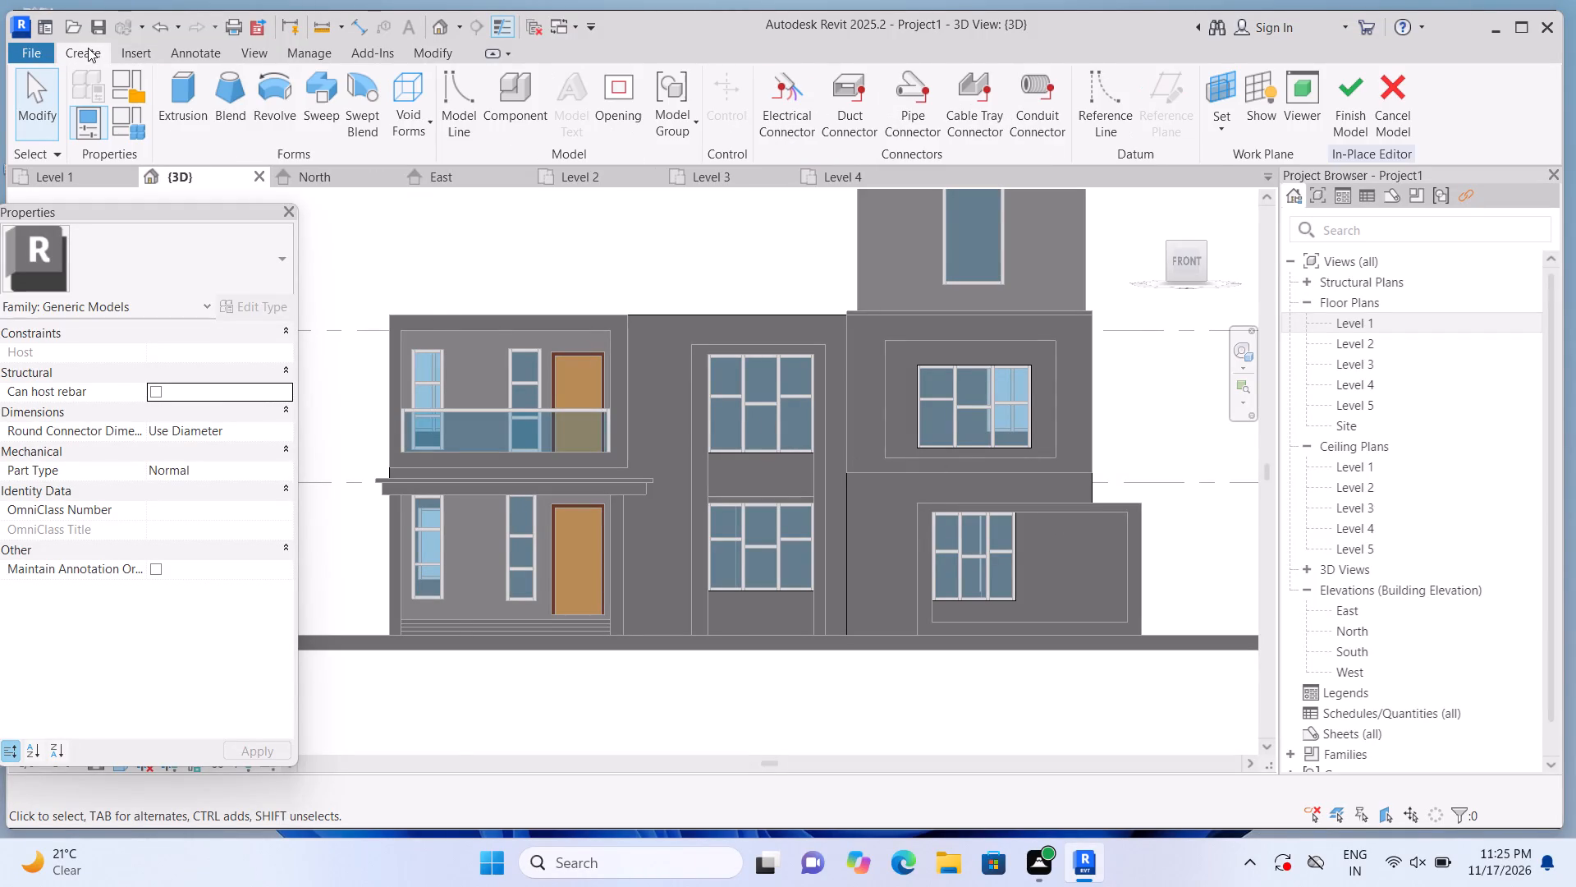
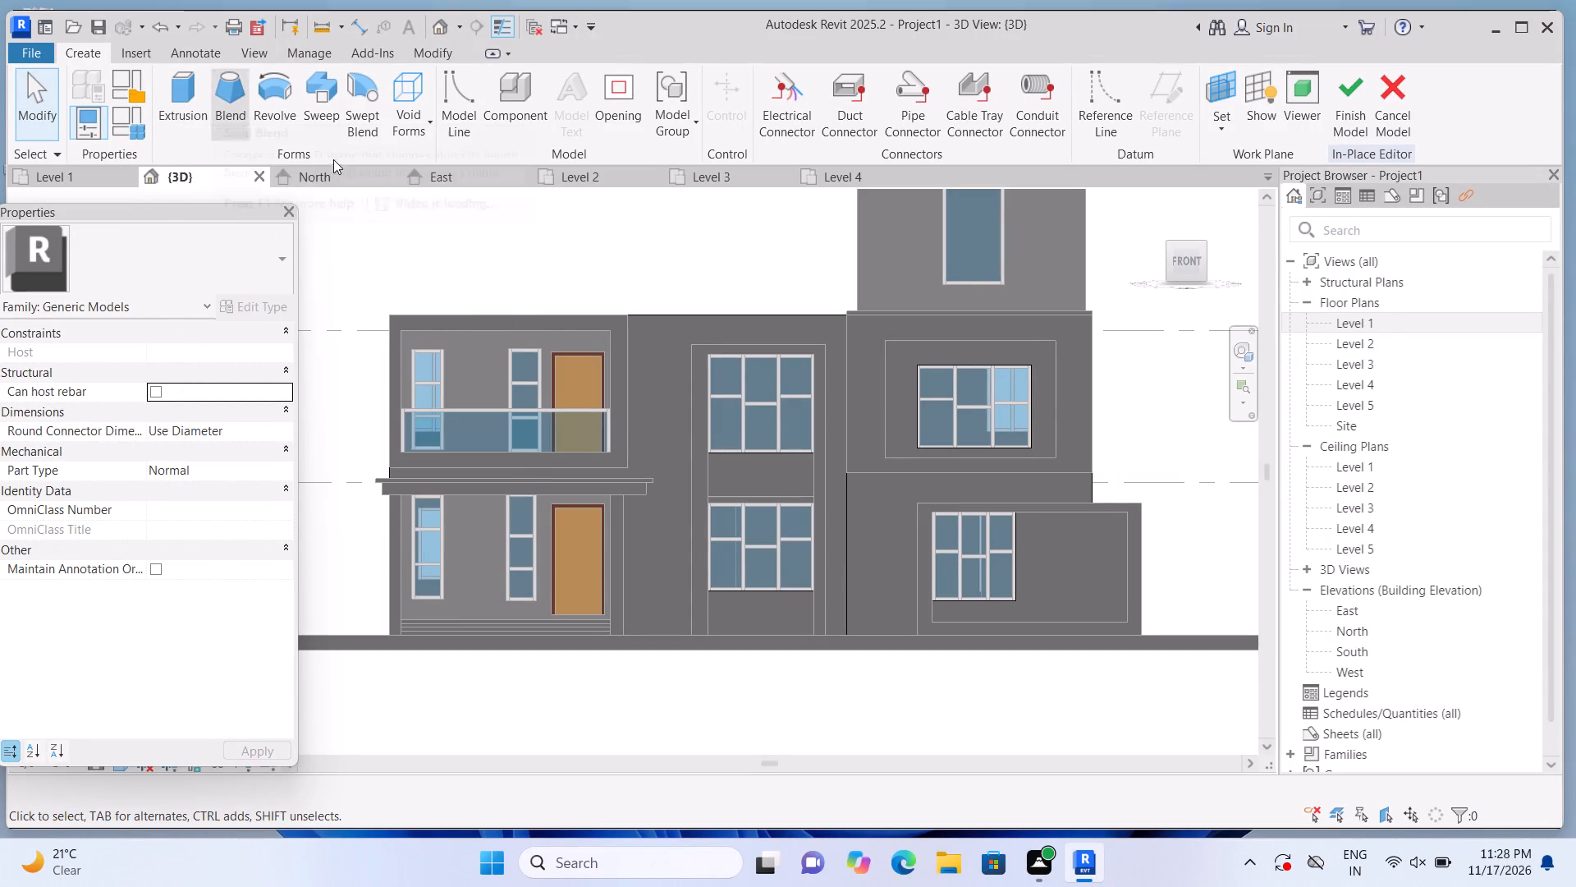
Examine the front facade's bands, window surrounds and entrance canopy in the front and isometric 3D views.
{"action": "scroll", "coordinate": [607, 433], "scroll_direction": "up", "scroll_amount": 2}
{"action": "scroll", "coordinate": [607, 432], "scroll_direction": "down", "scroll_amount": 3}
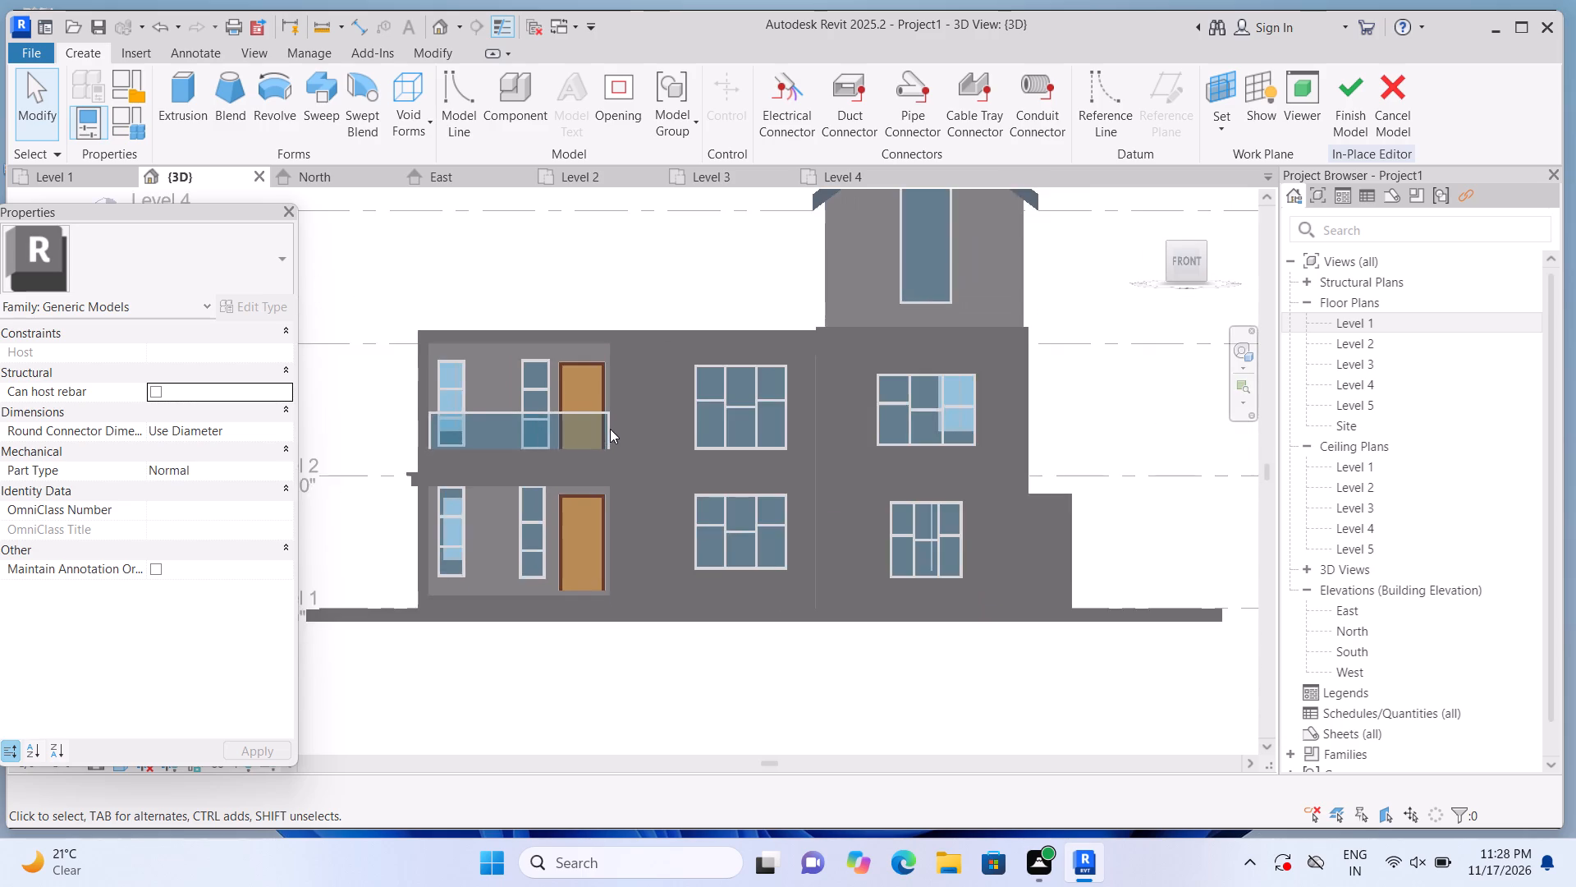
{"action": "scroll", "coordinate": [610, 429], "scroll_direction": "down", "scroll_amount": 2}
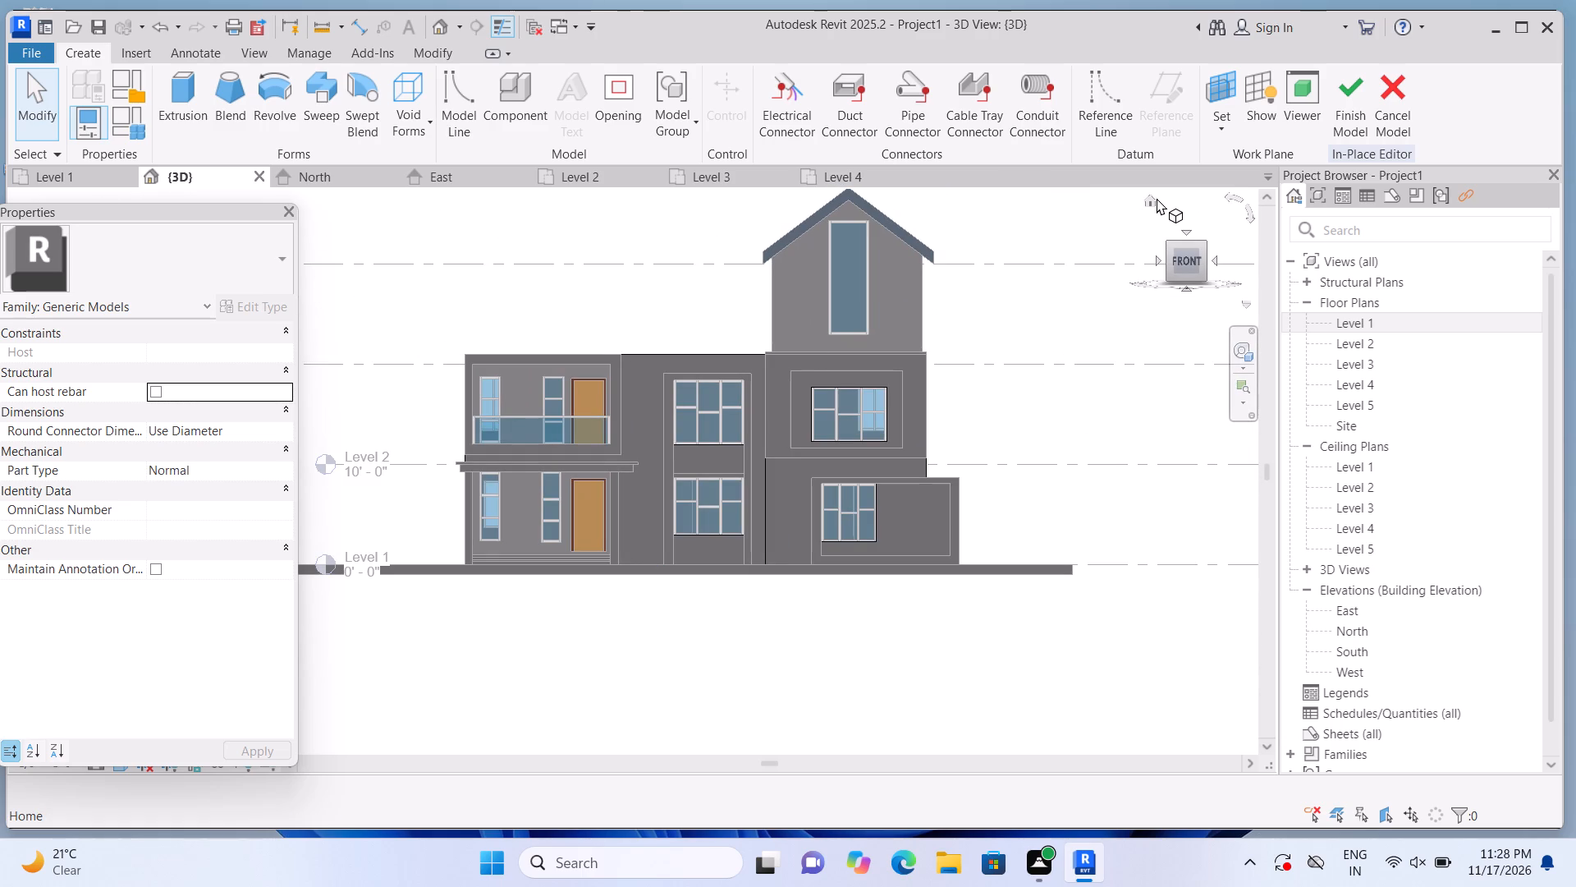
{"action": "left_click", "coordinate": [1153, 197]}
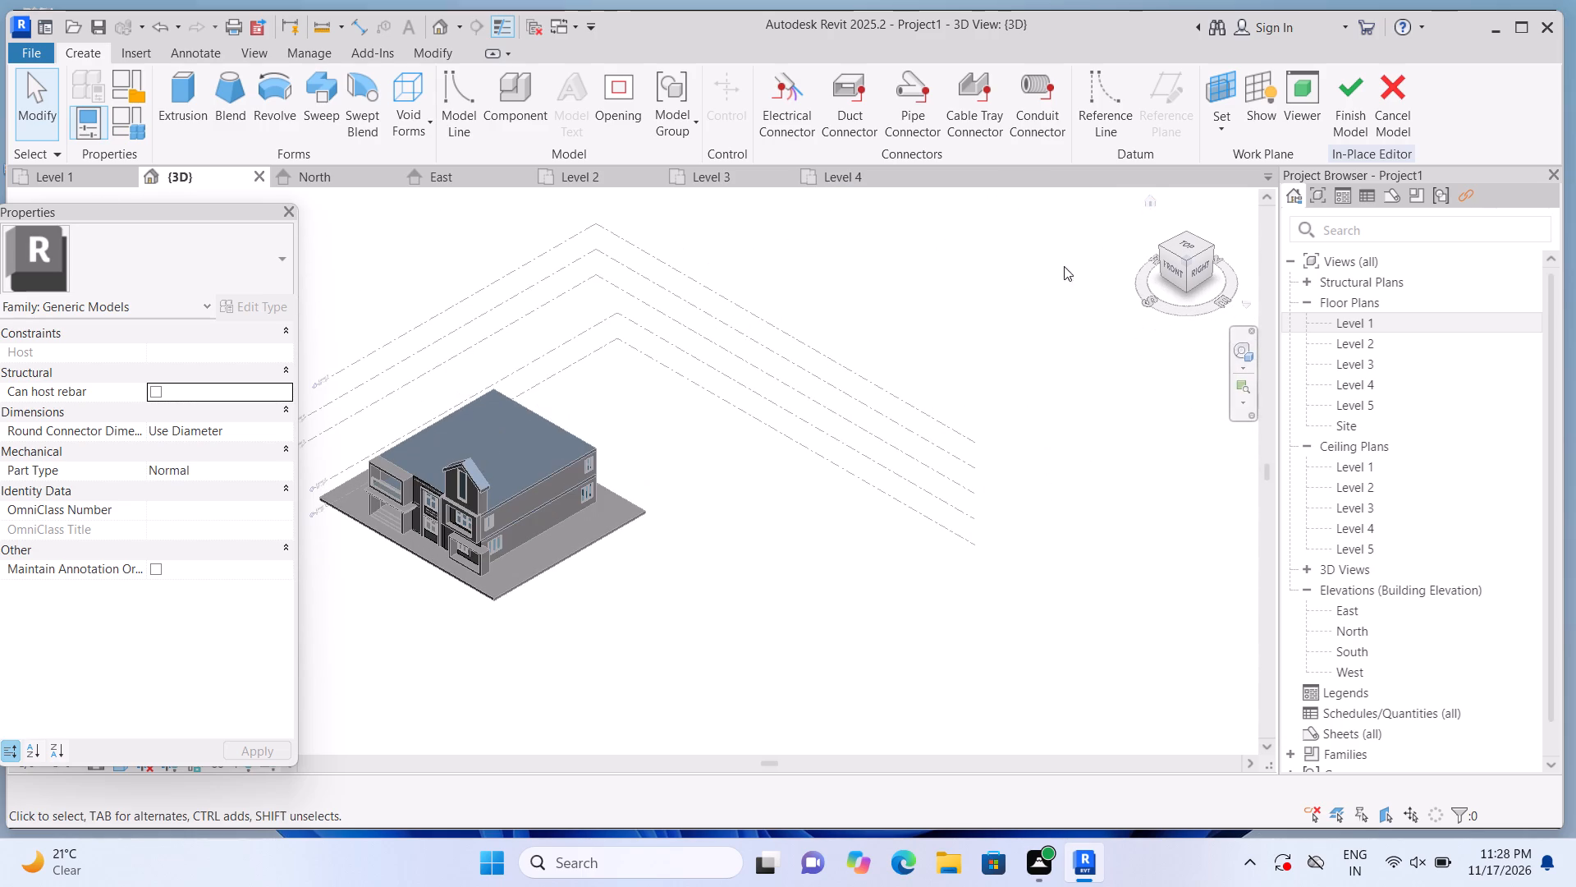
{"action": "scroll", "coordinate": [237, 547], "scroll_direction": "up", "scroll_amount": 1}
{"action": "scroll", "coordinate": [321, 528], "scroll_direction": "up", "scroll_amount": 11}
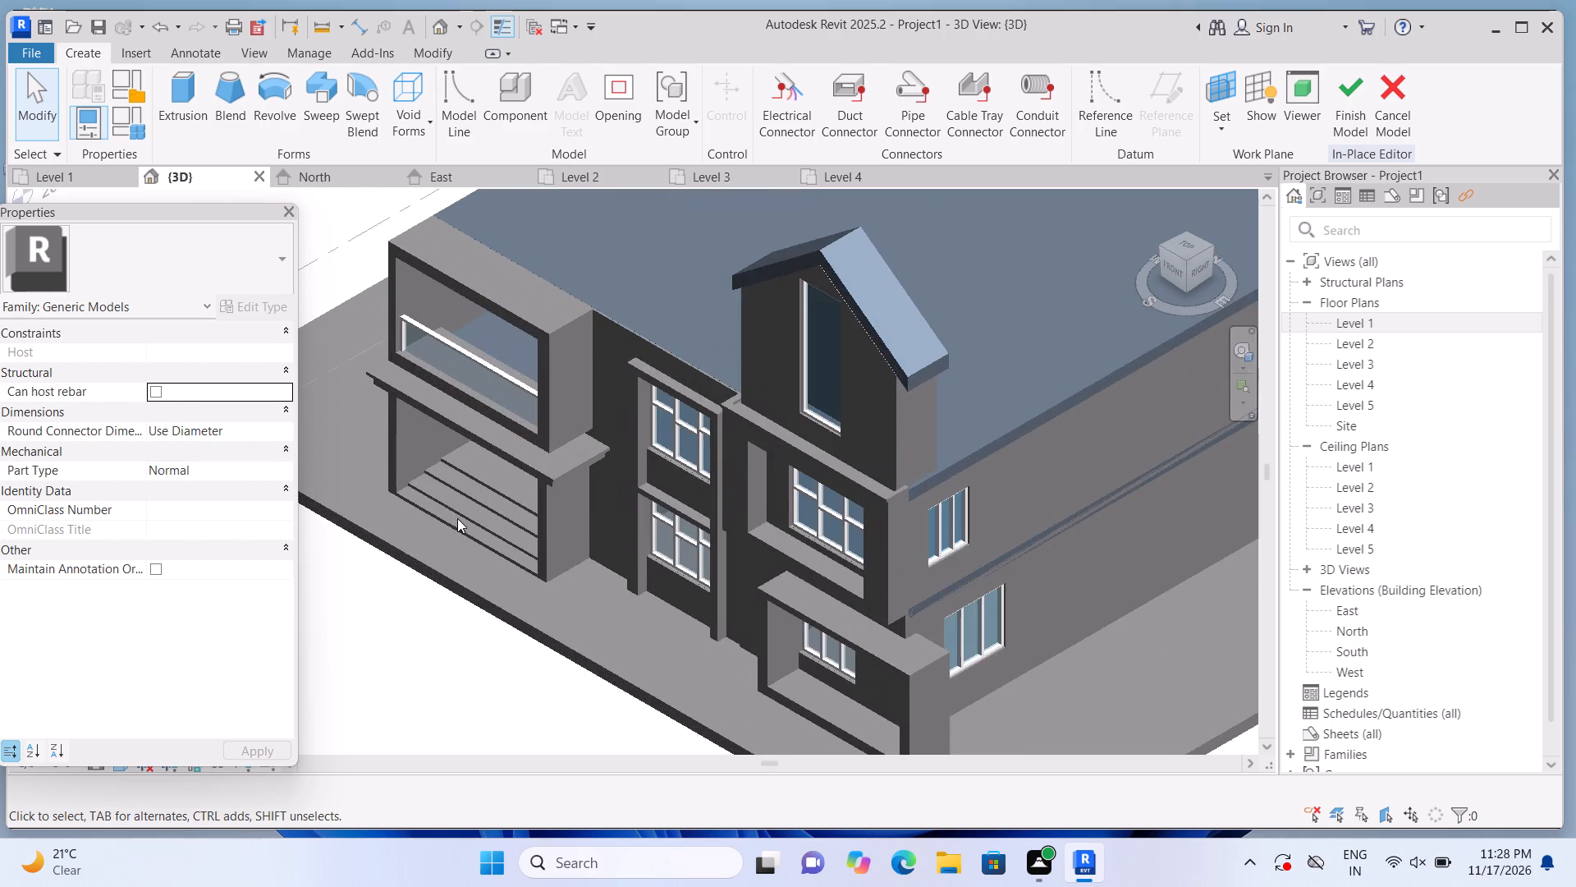
{"action": "scroll", "coordinate": [458, 521], "scroll_direction": "up", "scroll_amount": 3}
{"action": "scroll", "coordinate": [460, 520], "scroll_direction": "down", "scroll_amount": 2}
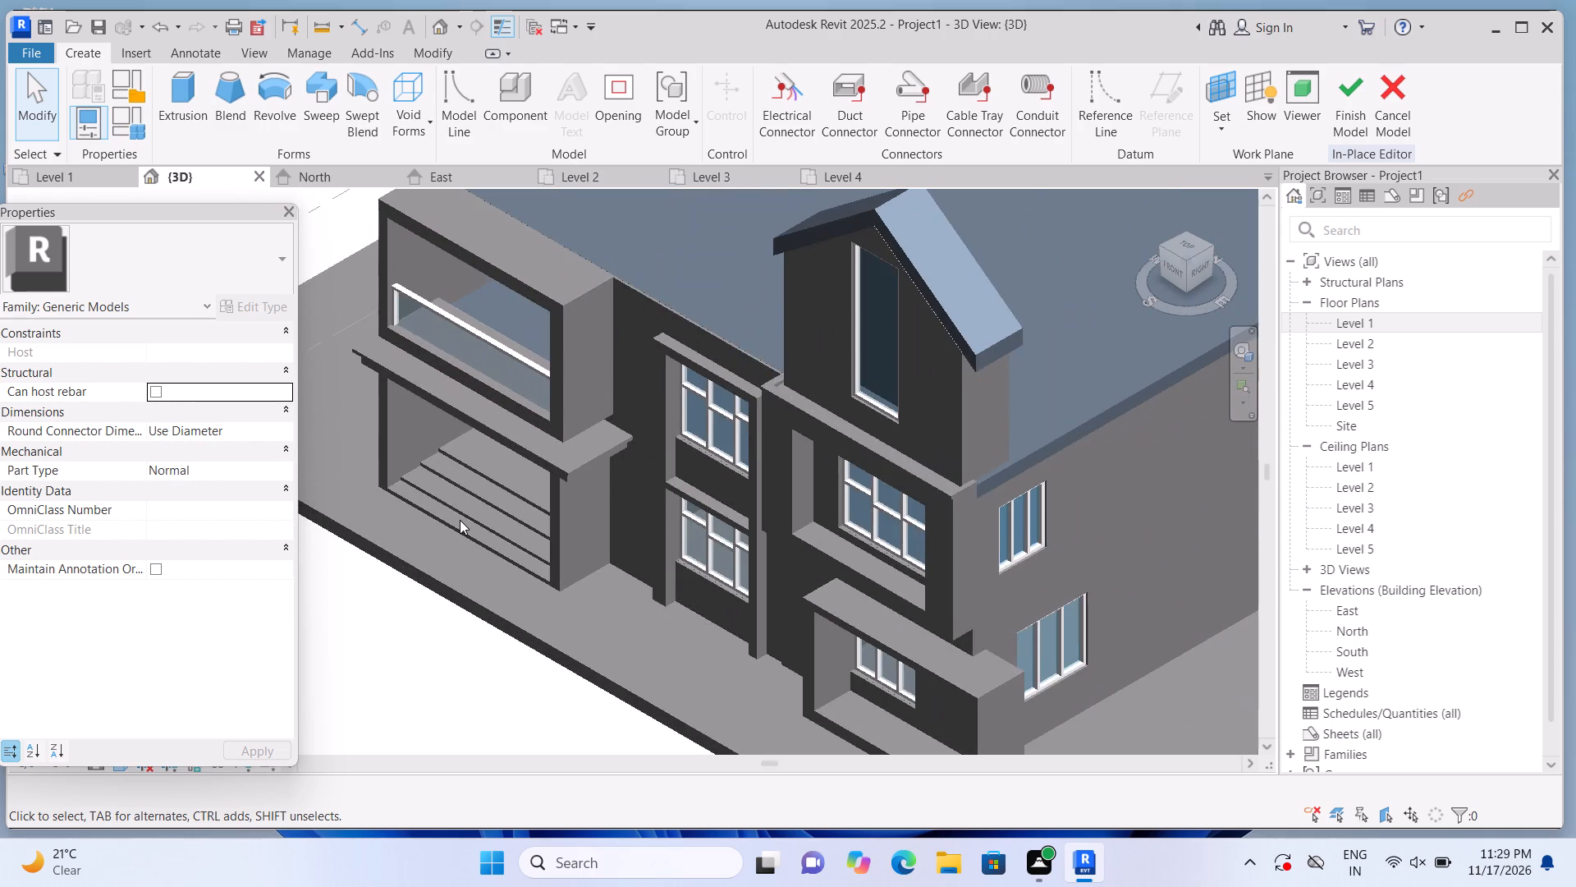
{"action": "scroll", "coordinate": [461, 520], "scroll_direction": "down", "scroll_amount": 3}
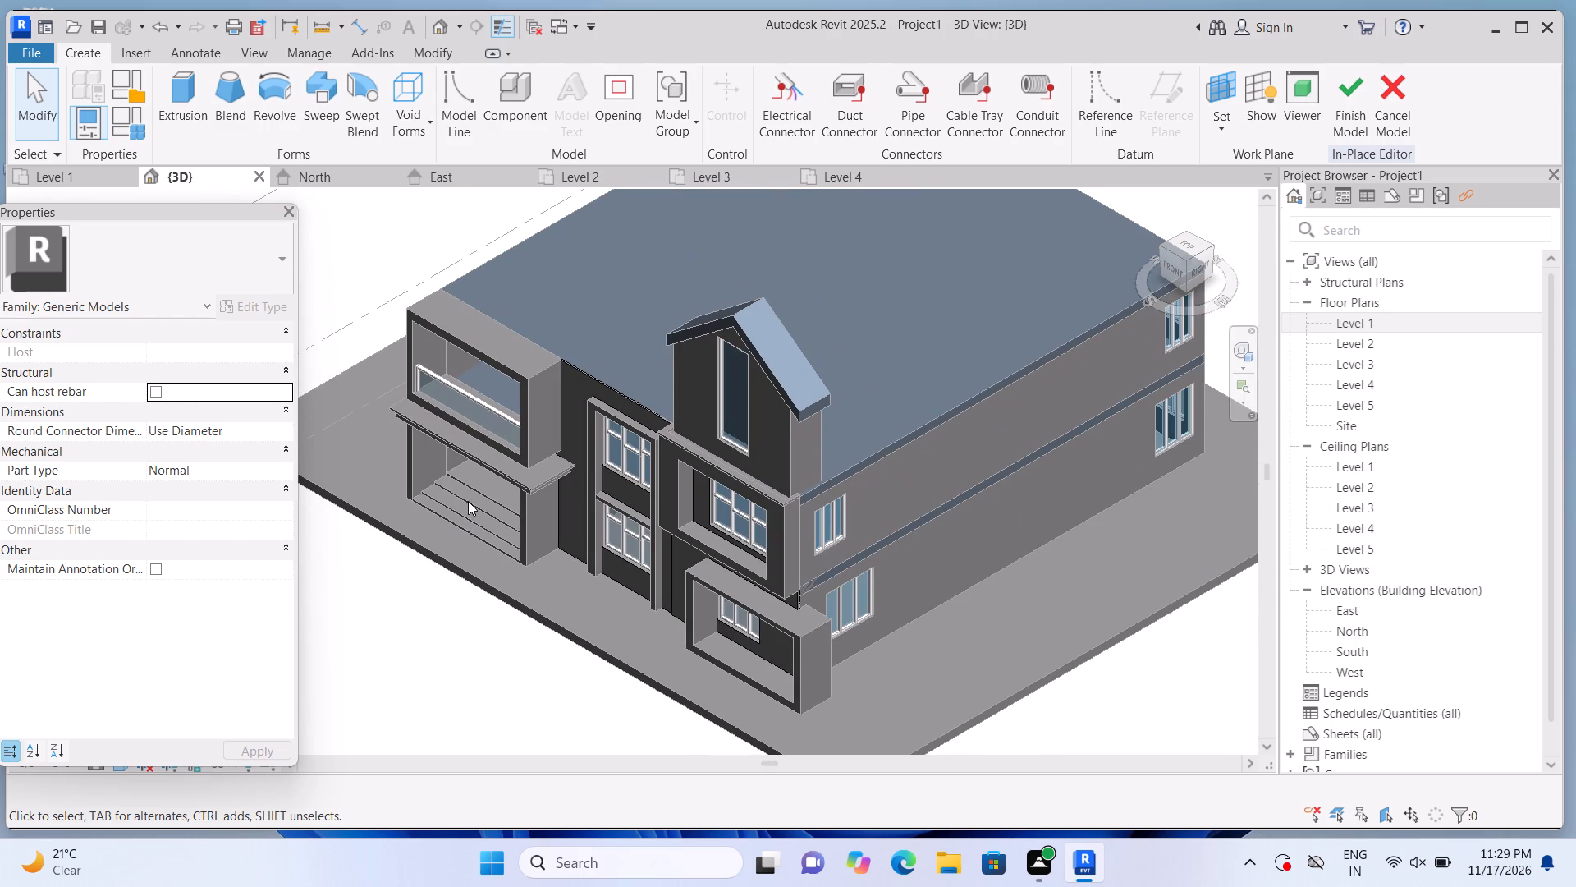
{"action": "scroll", "coordinate": [499, 443], "scroll_direction": "up", "scroll_amount": 3}
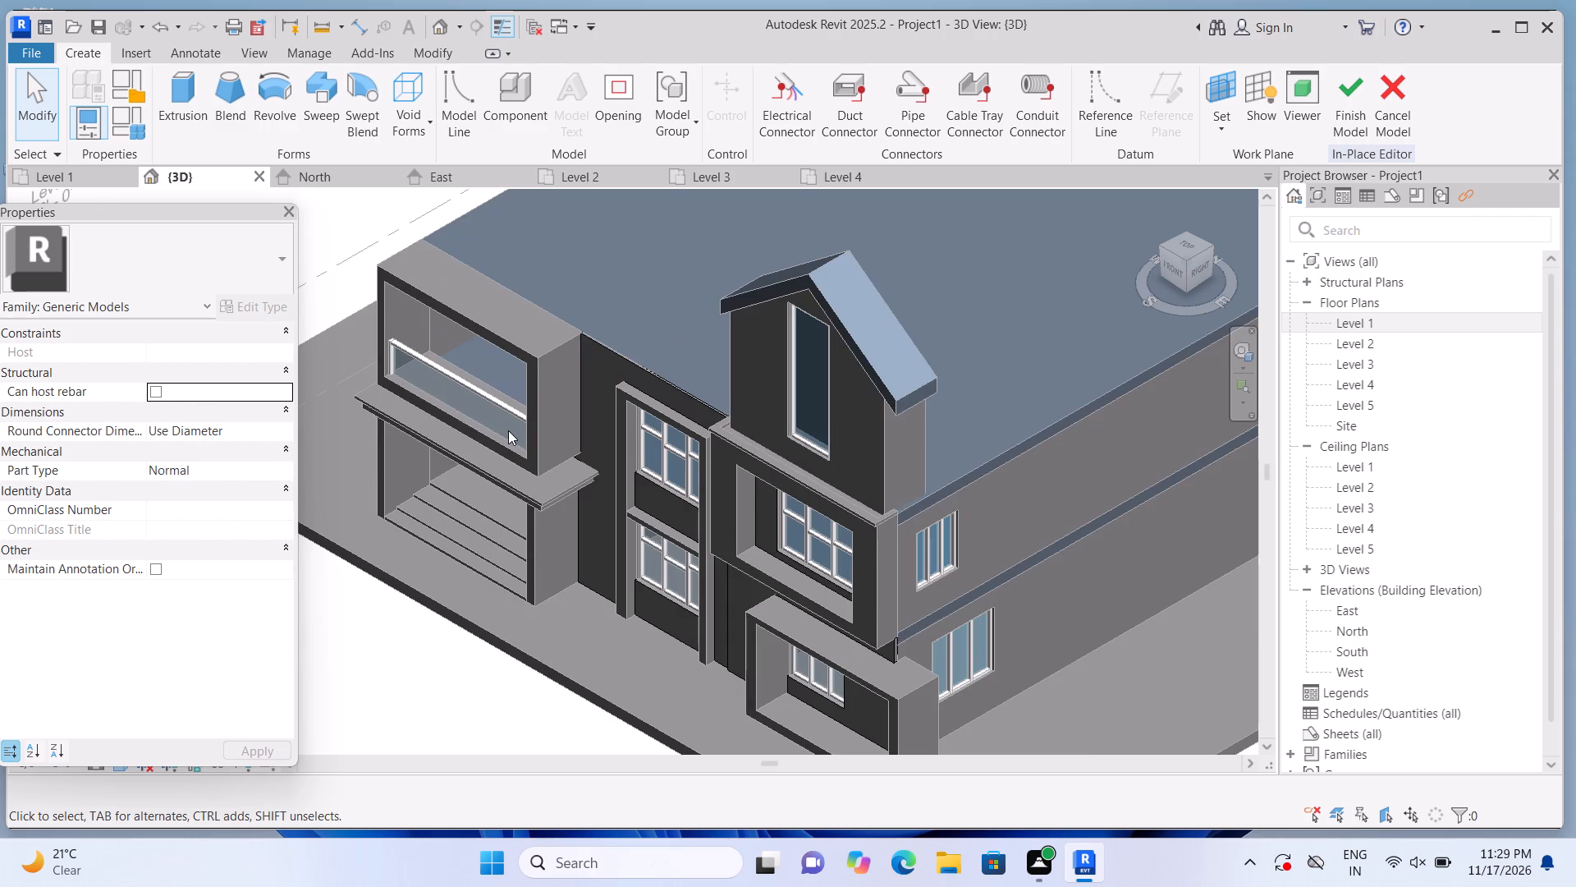
{"action": "scroll", "coordinate": [508, 430], "scroll_direction": "up", "scroll_amount": 1}
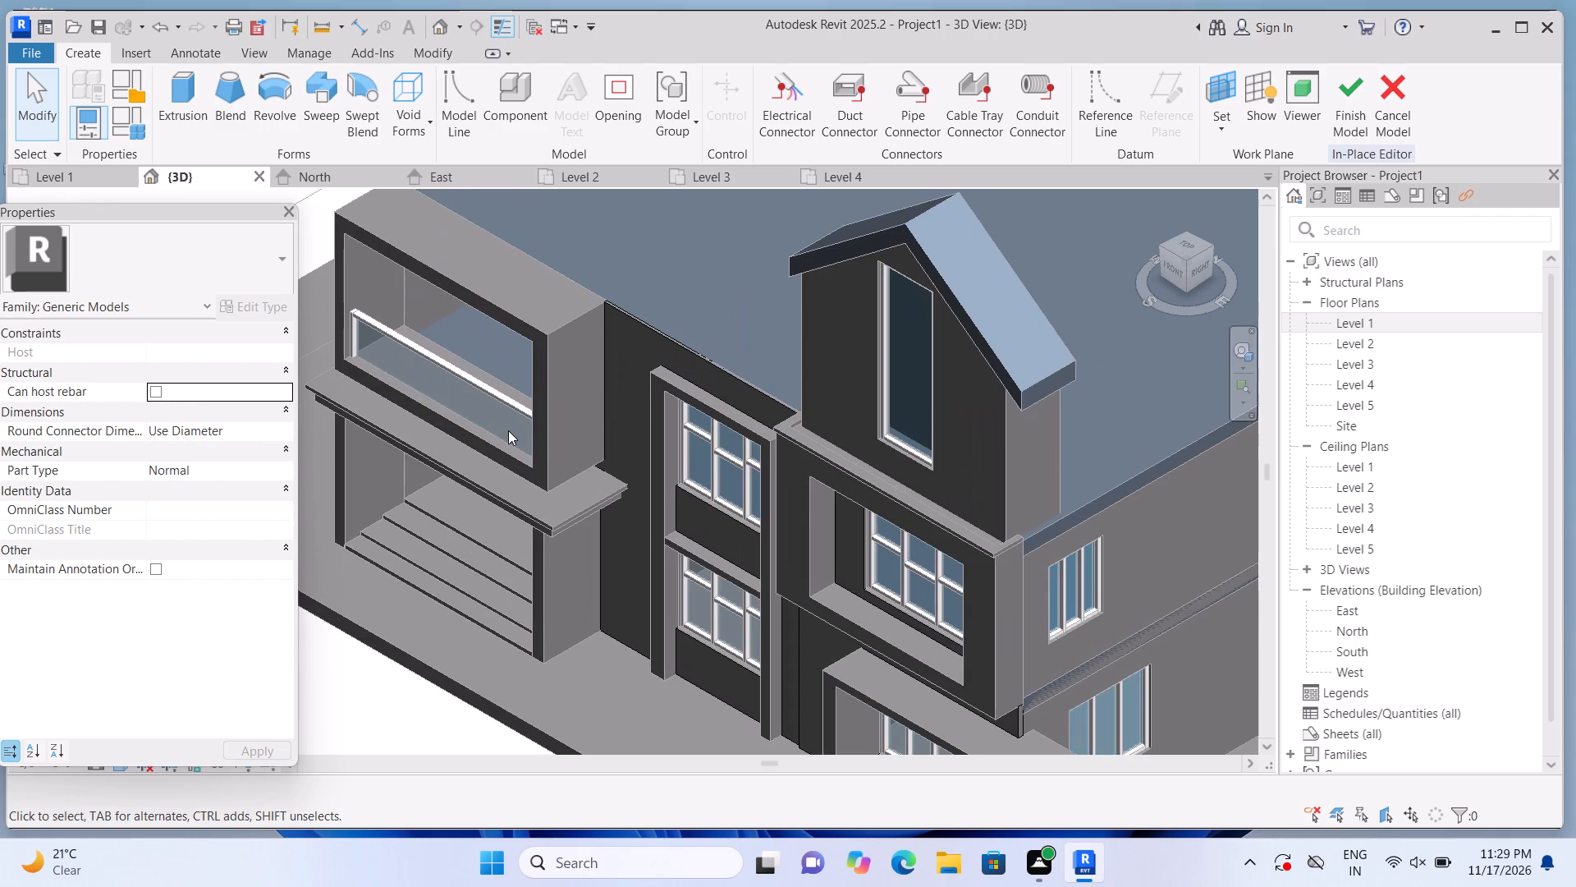
{"action": "scroll", "coordinate": [508, 430], "scroll_direction": "down", "scroll_amount": 5}
{"action": "scroll", "coordinate": [519, 476], "scroll_direction": "up", "scroll_amount": 4}
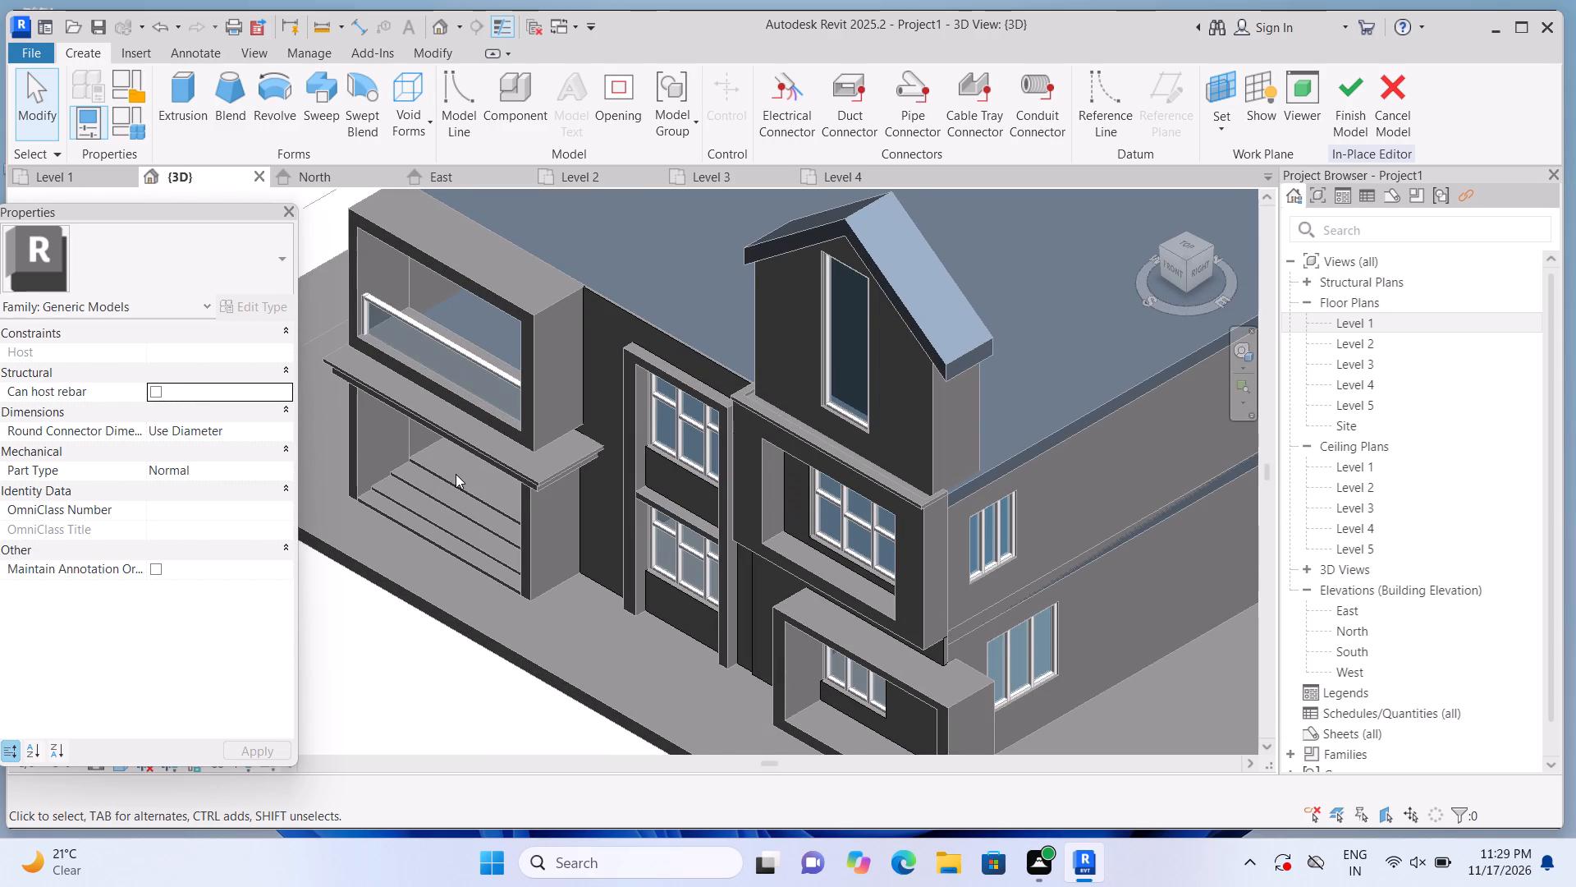
{"action": "scroll", "coordinate": [456, 474], "scroll_direction": "down", "scroll_amount": 1}
{"action": "scroll", "coordinate": [446, 333], "scroll_direction": "up", "scroll_amount": 2}
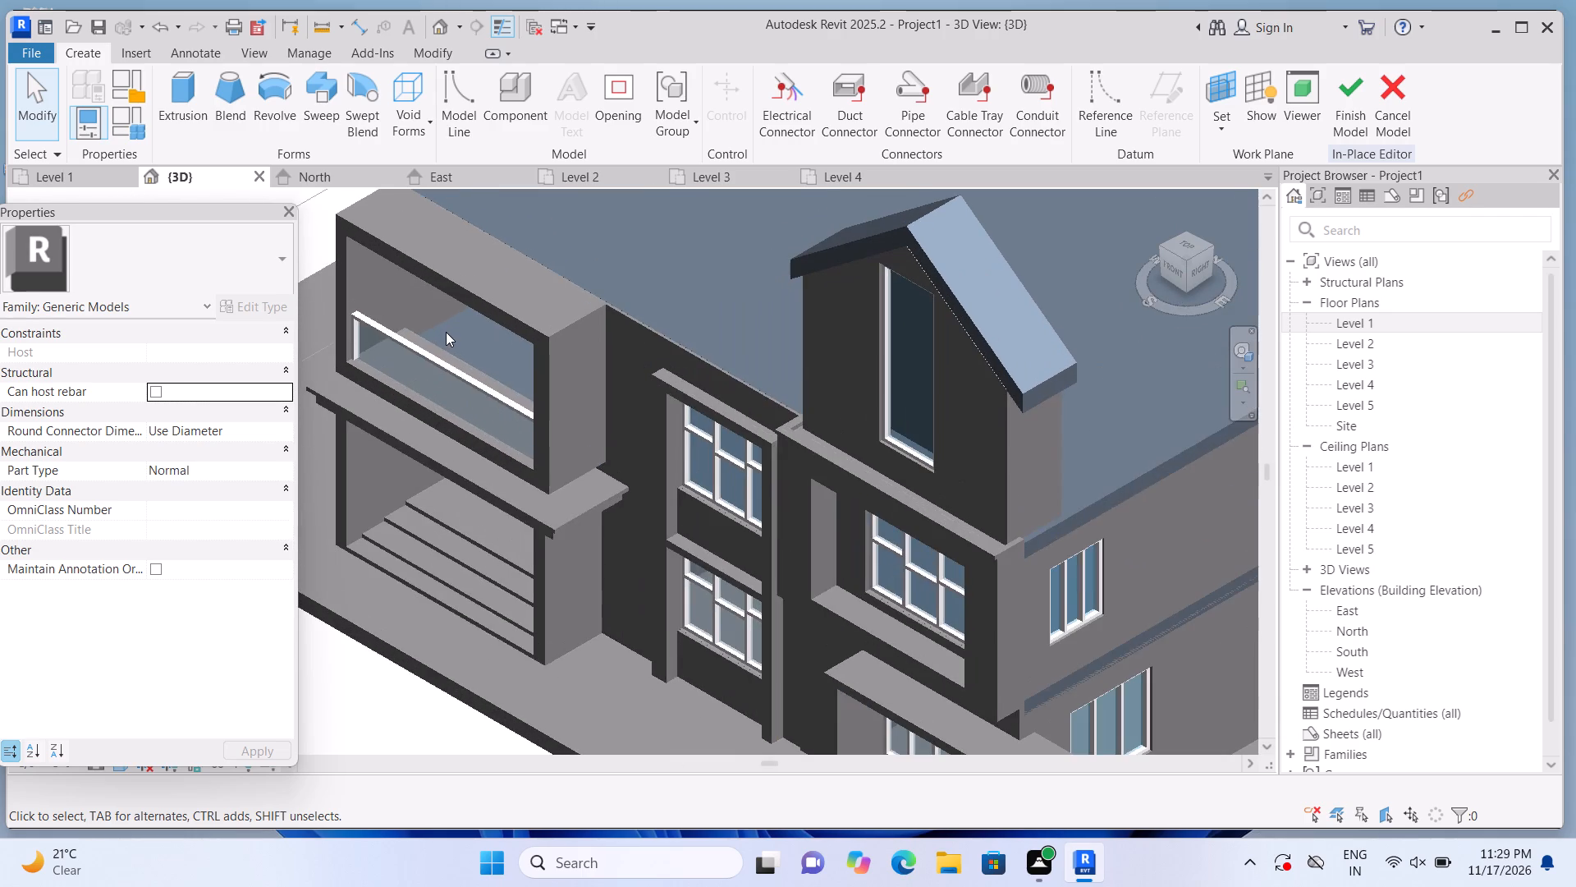
{"action": "scroll", "coordinate": [446, 333], "scroll_direction": "down", "scroll_amount": 2}
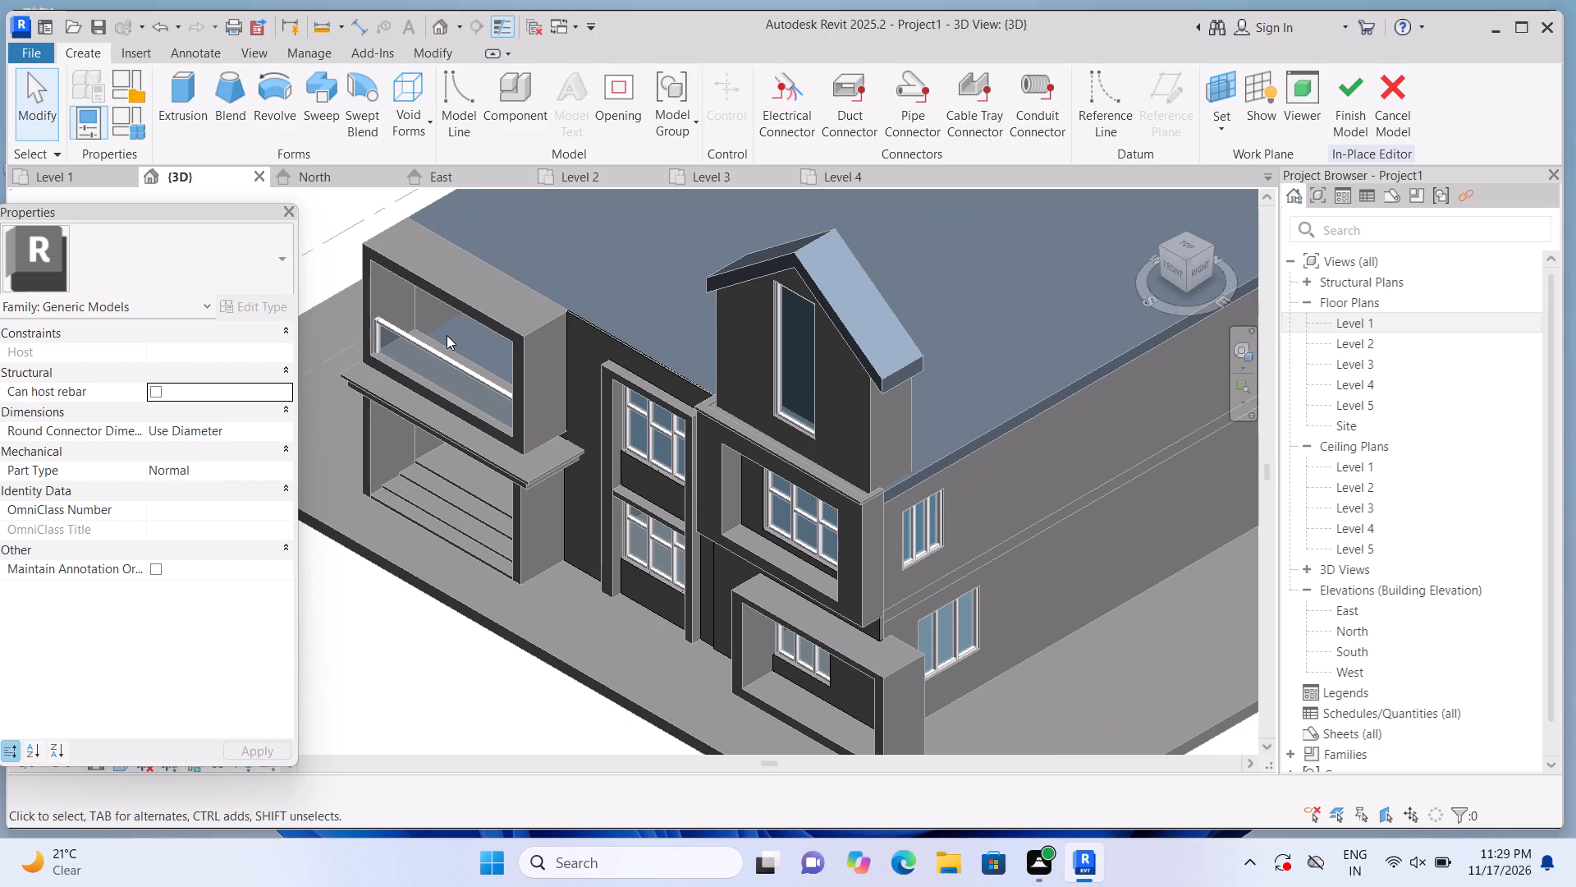
{"action": "scroll", "coordinate": [456, 448], "scroll_direction": "up", "scroll_amount": 2}
{"action": "scroll", "coordinate": [573, 466], "scroll_direction": "up", "scroll_amount": 1}
{"action": "scroll", "coordinate": [573, 464], "scroll_direction": "down", "scroll_amount": 4}
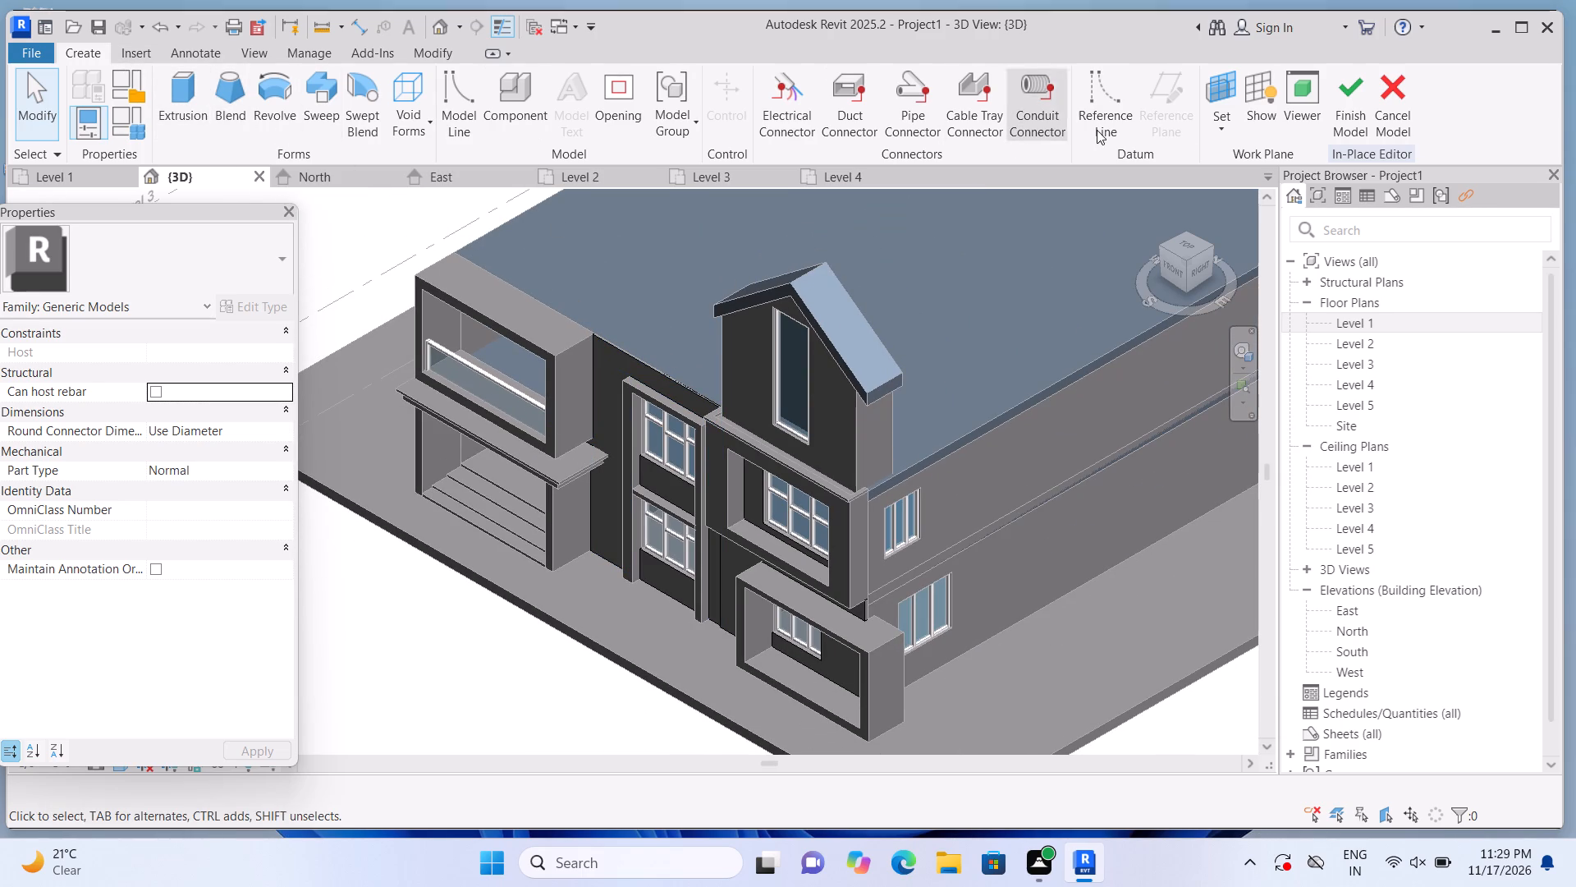
Finish the in-place generic model of the facade.
{"action": "left_click", "coordinate": [1335, 121]}
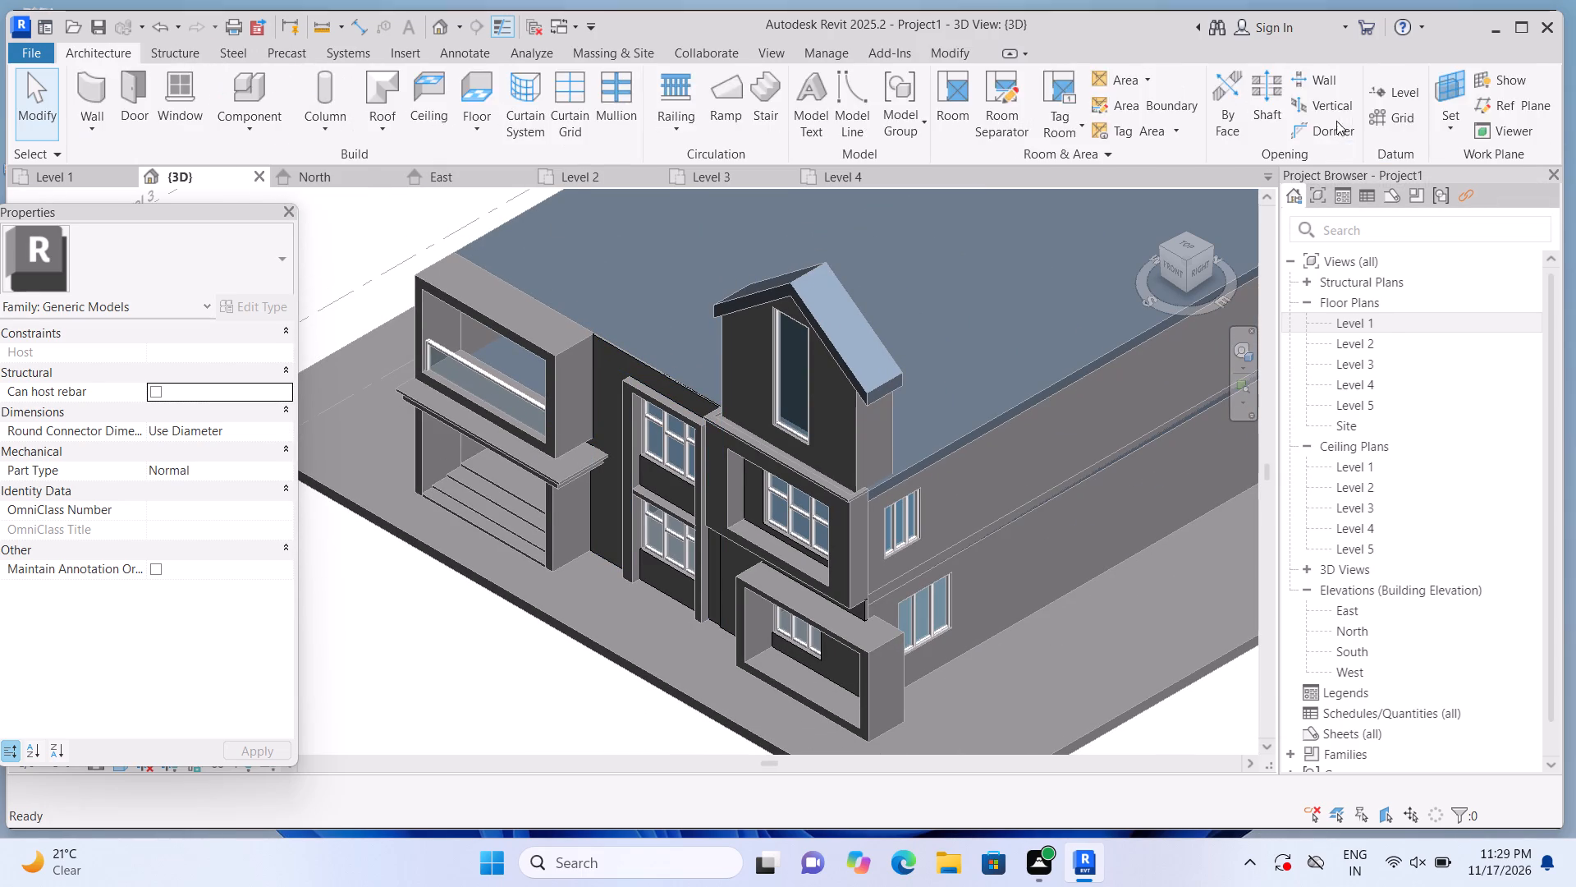
Reopen the facade's generic model around the windows and entrance canopy for in-place editing.
{"action": "left_click", "coordinate": [946, 261]}
{"action": "scroll", "coordinate": [798, 492], "scroll_direction": "up", "scroll_amount": 3}
{"action": "left_click", "coordinate": [800, 482]}
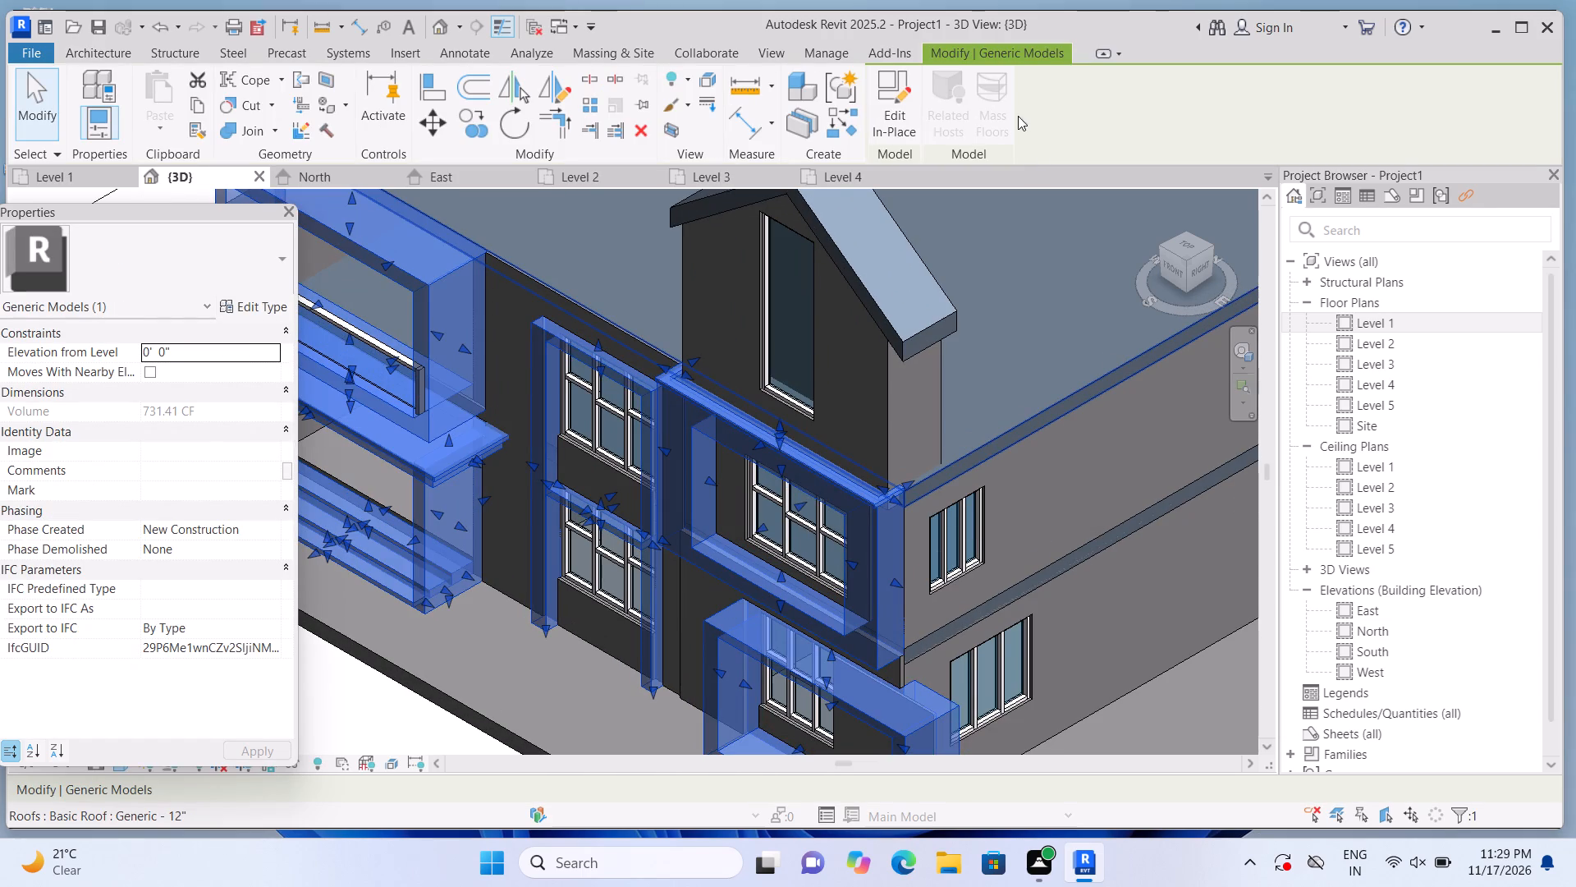
{"action": "left_click", "coordinate": [905, 125]}
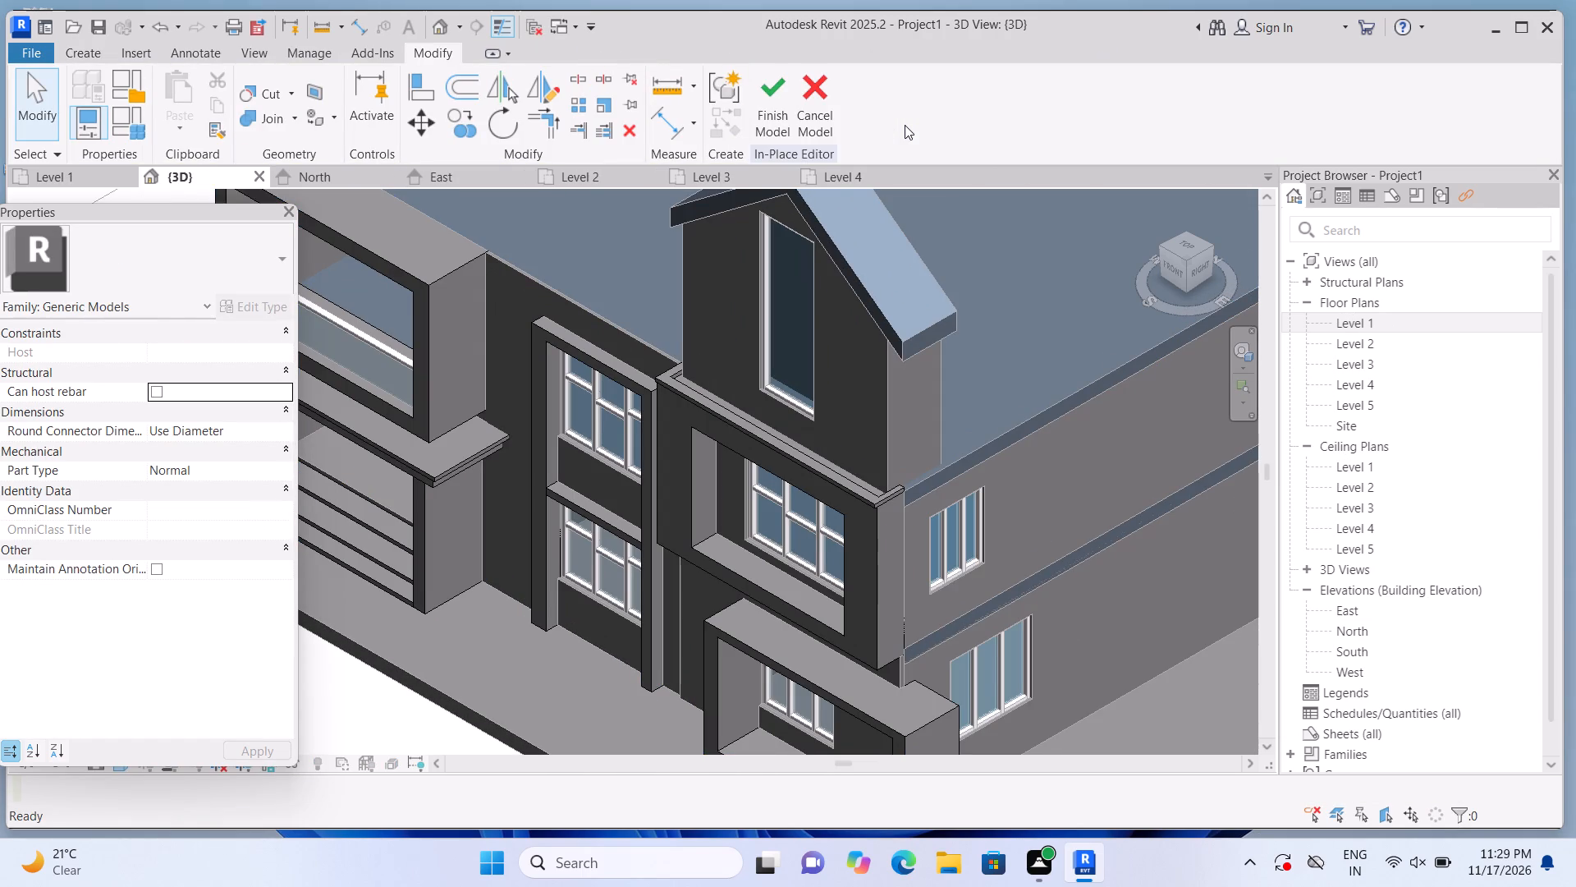
Examine the facade extrusions around the middle windows and entrance canopy in the isometric 3D view.
{"action": "scroll", "coordinate": [906, 313], "scroll_direction": "down", "scroll_amount": 6}
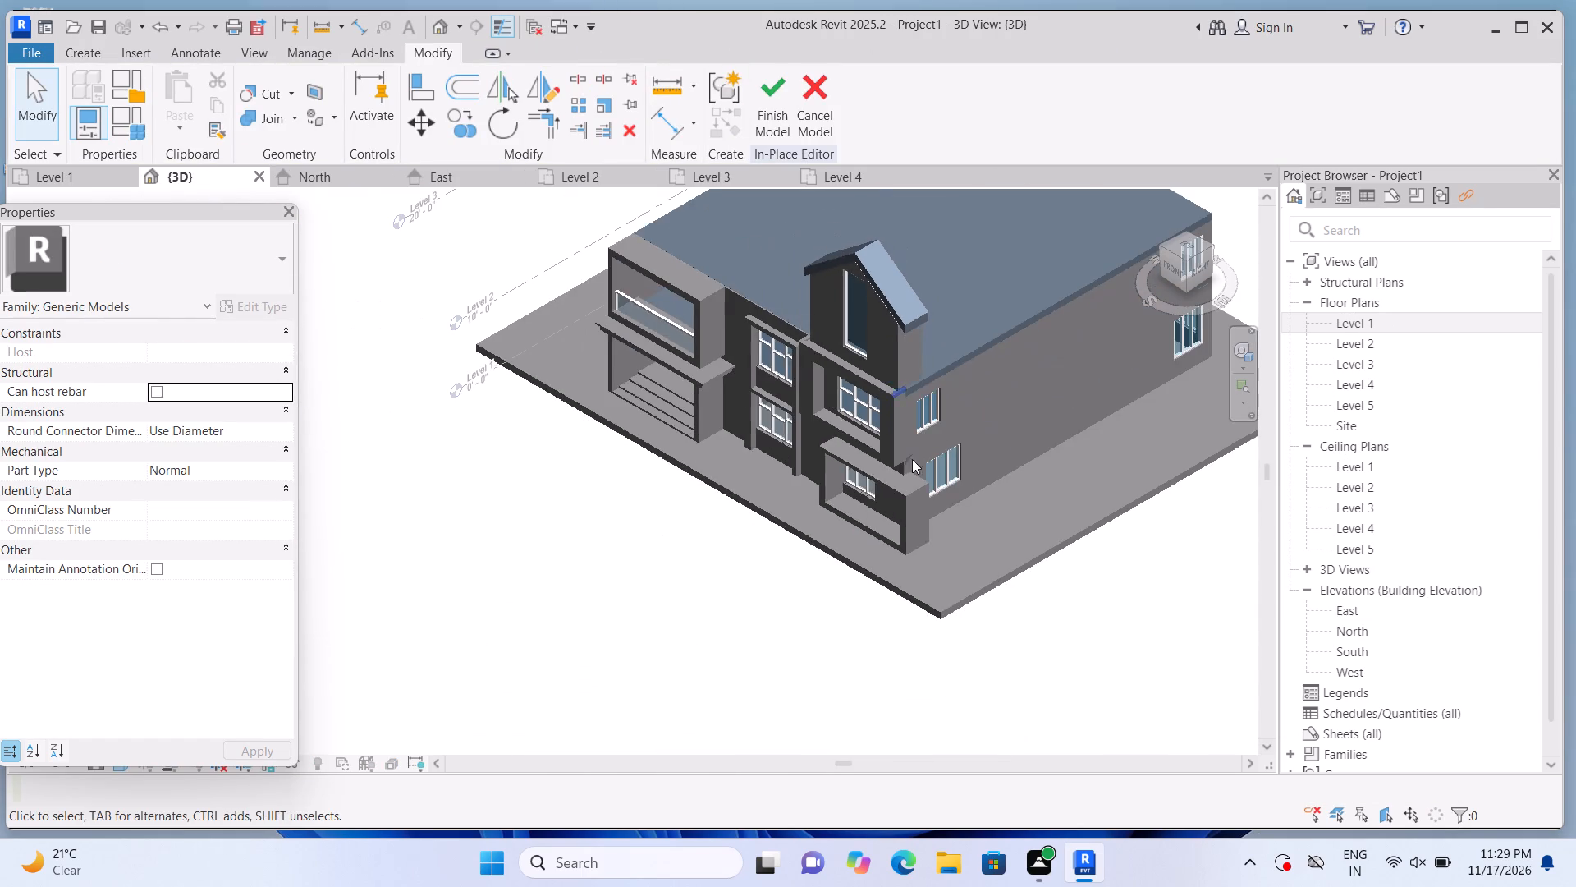
{"action": "scroll", "coordinate": [599, 613], "scroll_direction": "down", "scroll_amount": 3}
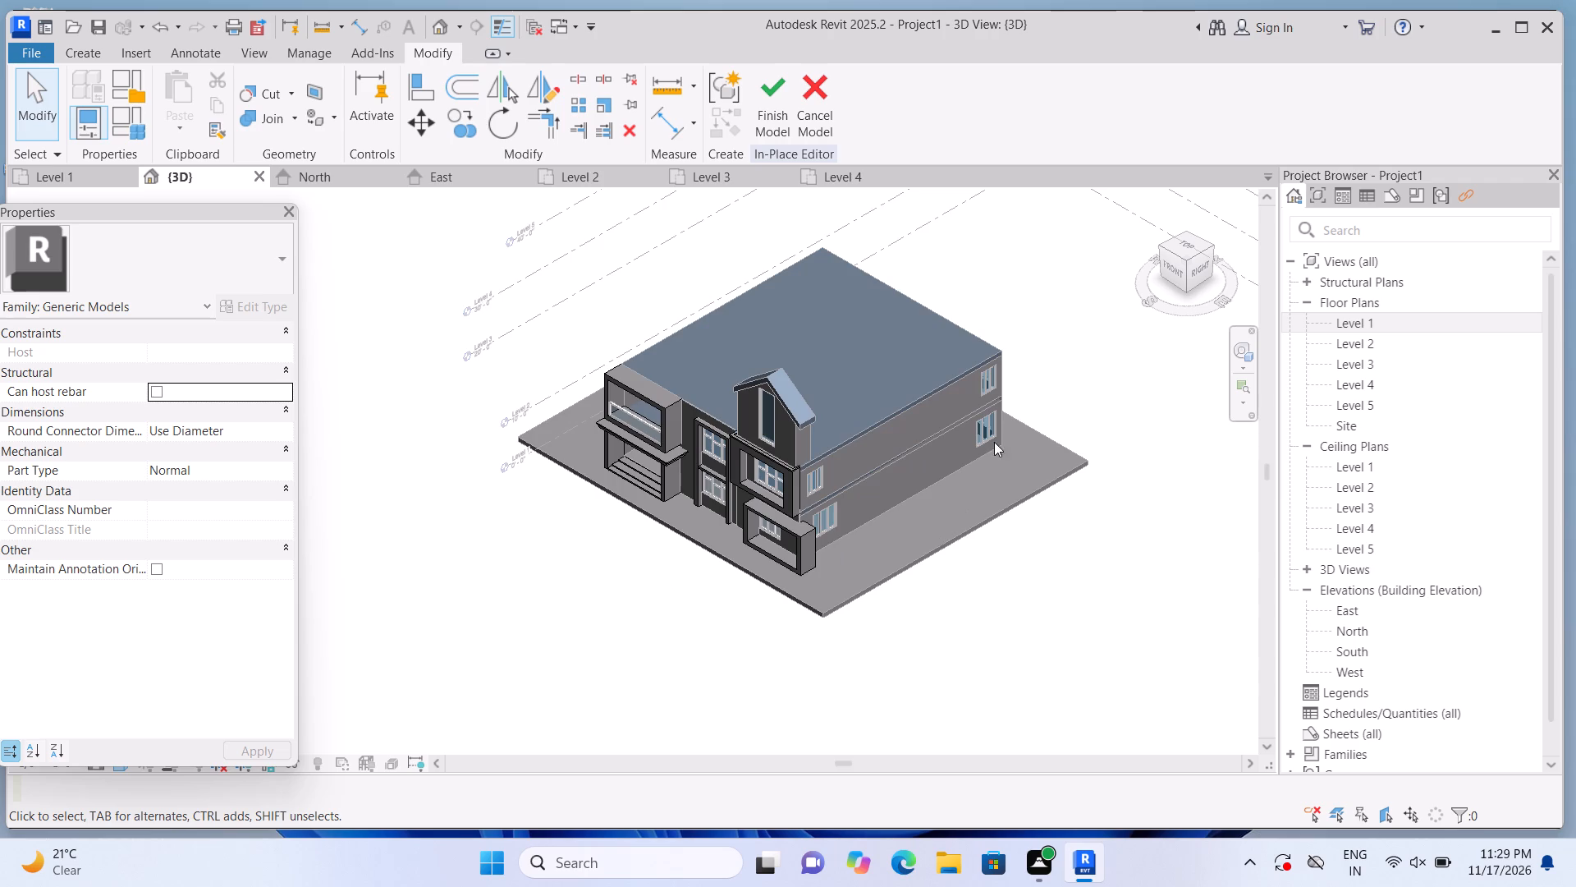
{"action": "scroll", "coordinate": [994, 439], "scroll_direction": "up", "scroll_amount": 2}
{"action": "scroll", "coordinate": [822, 430], "scroll_direction": "up", "scroll_amount": 3}
{"action": "scroll", "coordinate": [288, 563], "scroll_direction": "up", "scroll_amount": 2}
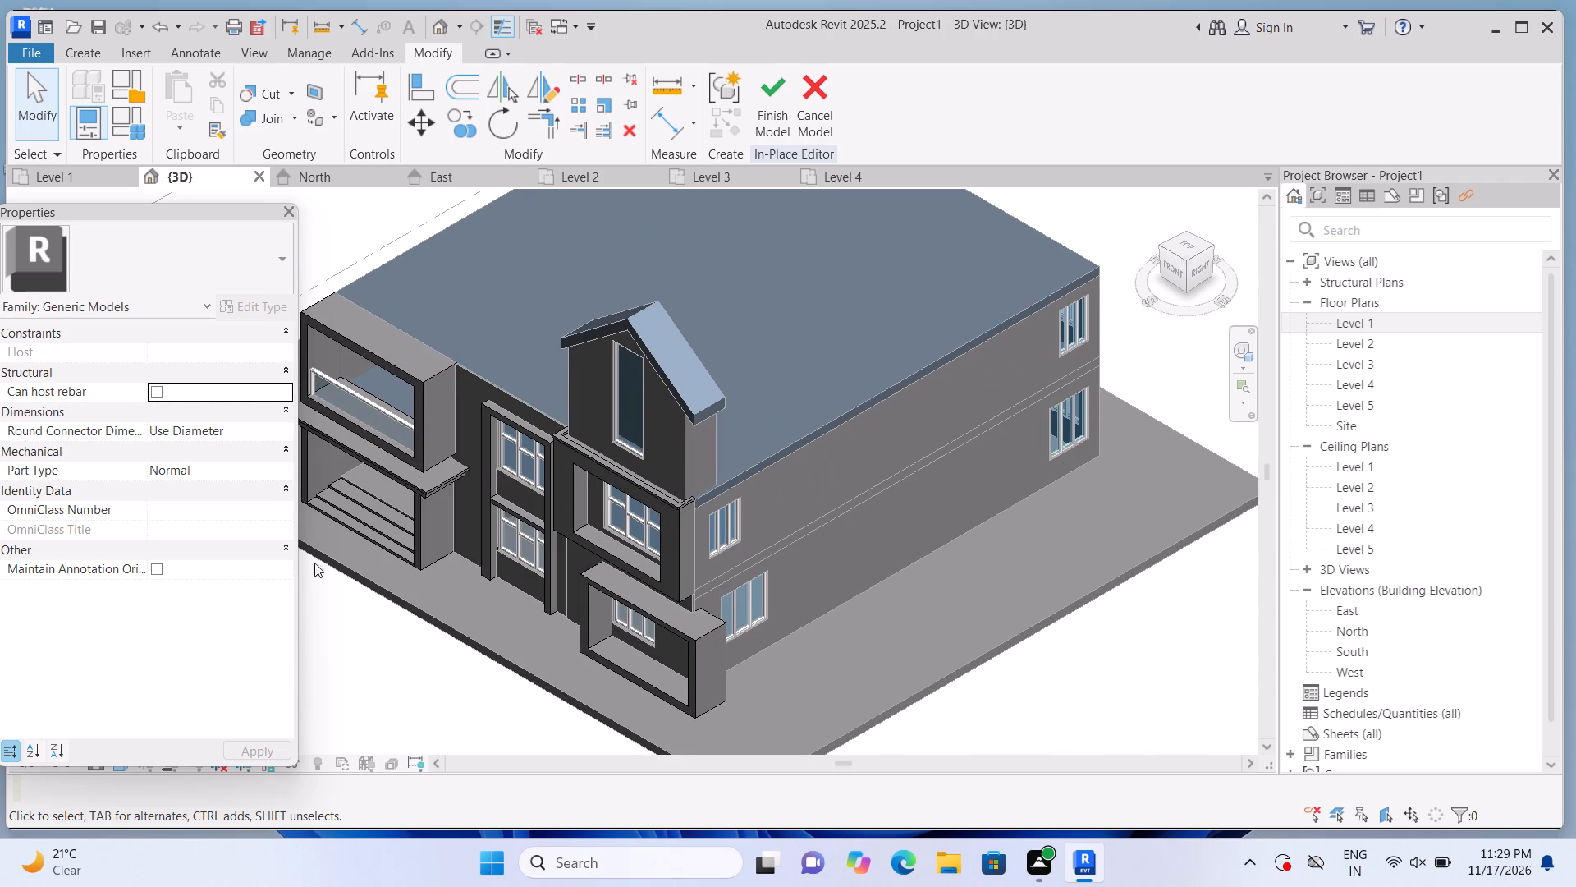
{"action": "scroll", "coordinate": [341, 562], "scroll_direction": "up", "scroll_amount": 5}
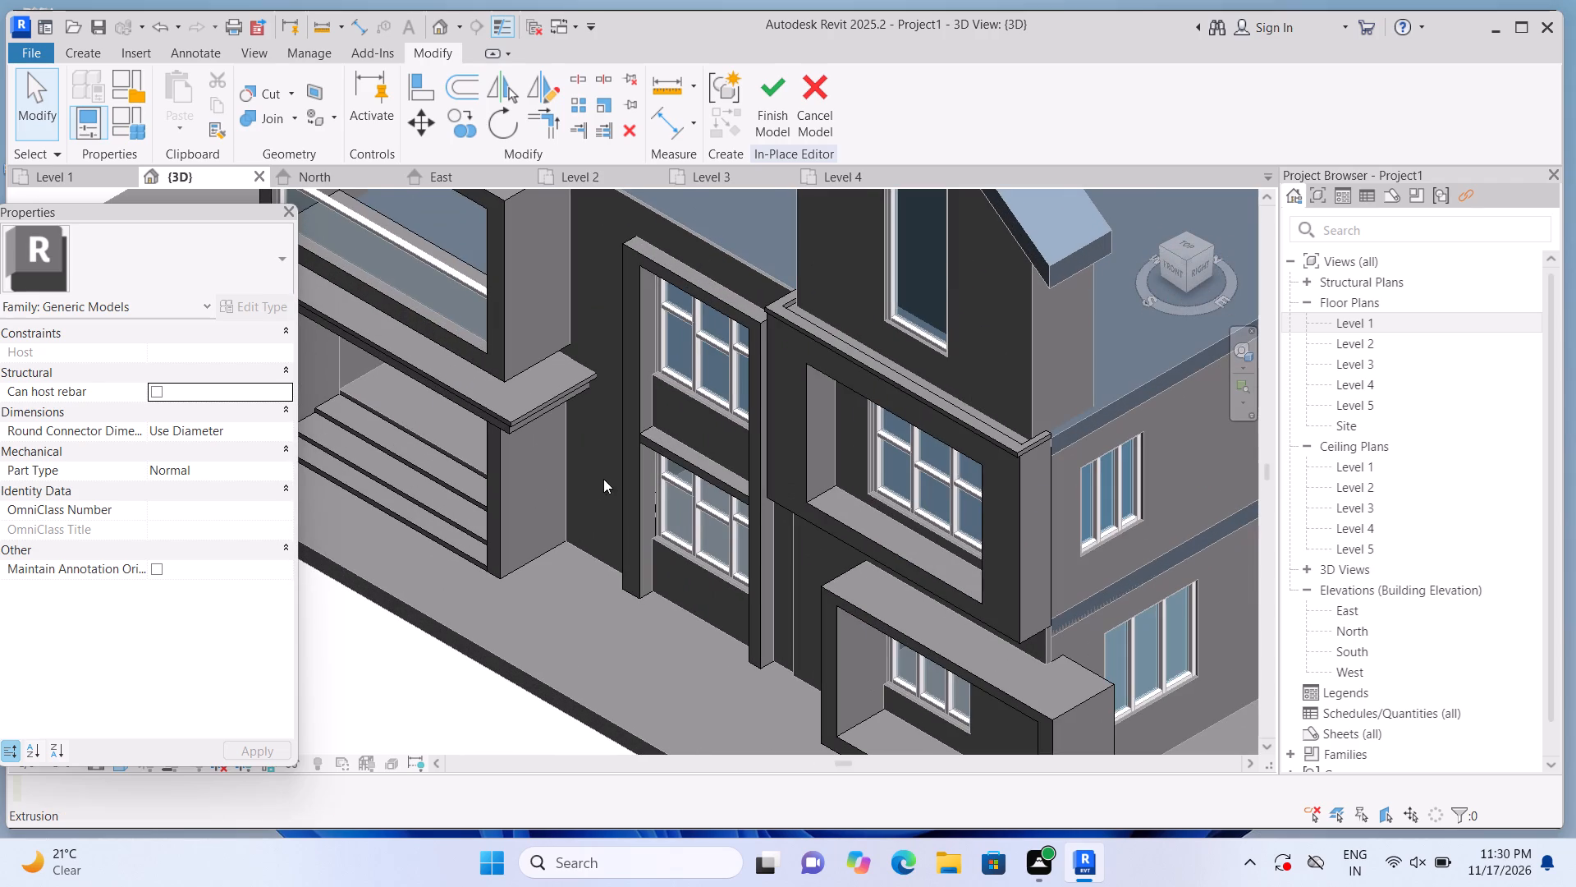
{"action": "scroll", "coordinate": [655, 445], "scroll_direction": "up", "scroll_amount": 2}
{"action": "scroll", "coordinate": [655, 445], "scroll_direction": "down", "scroll_amount": 2}
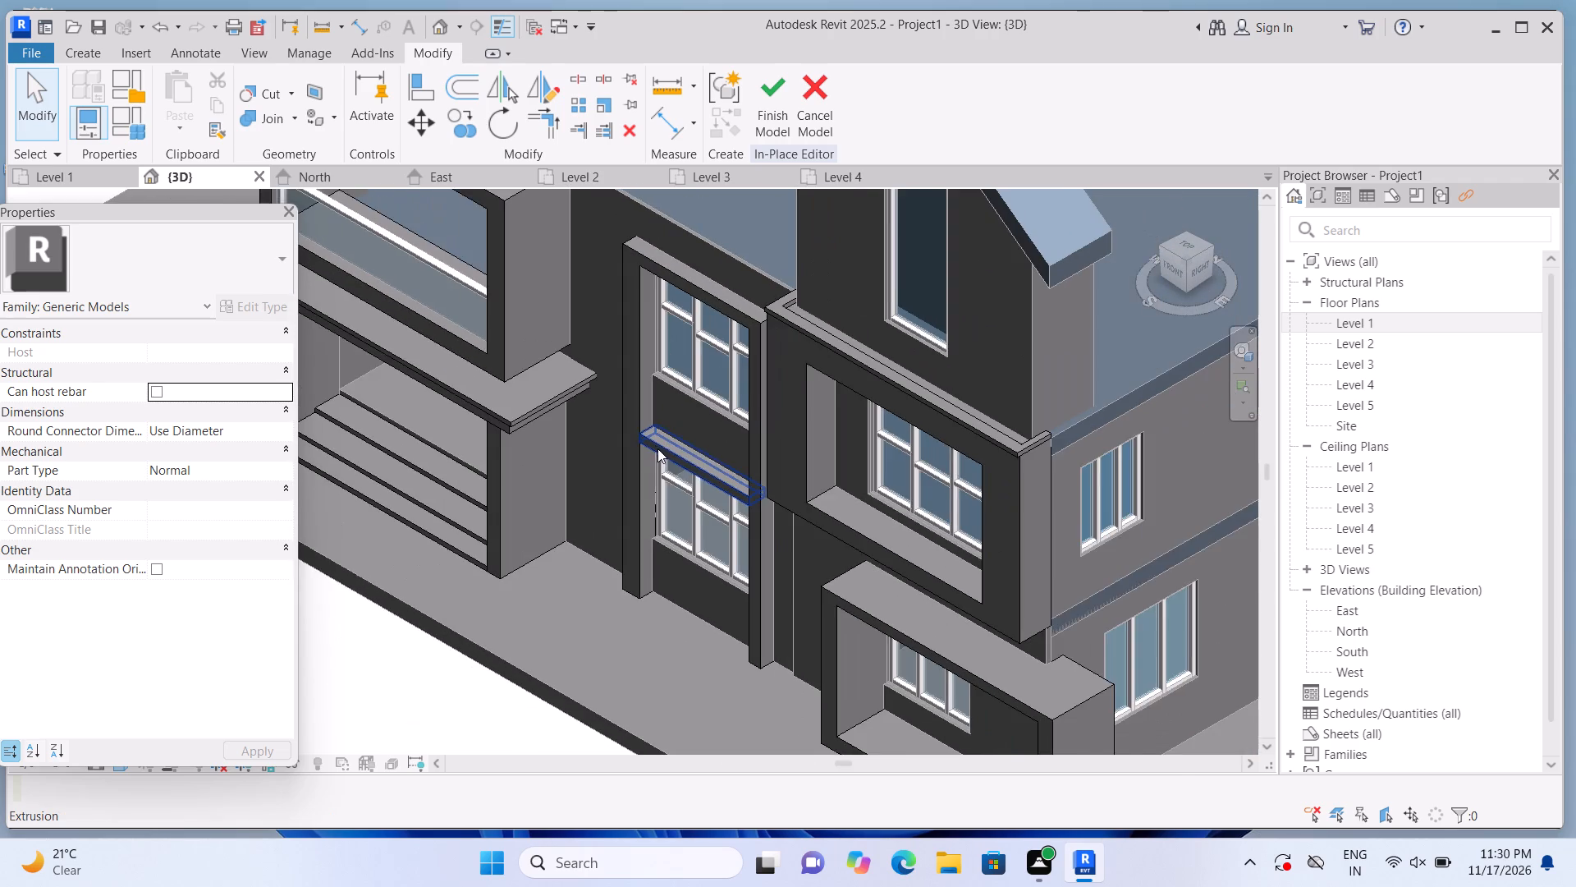
{"action": "scroll", "coordinate": [659, 453], "scroll_direction": "up", "scroll_amount": 1}
{"action": "scroll", "coordinate": [628, 517], "scroll_direction": "down", "scroll_amount": 5}
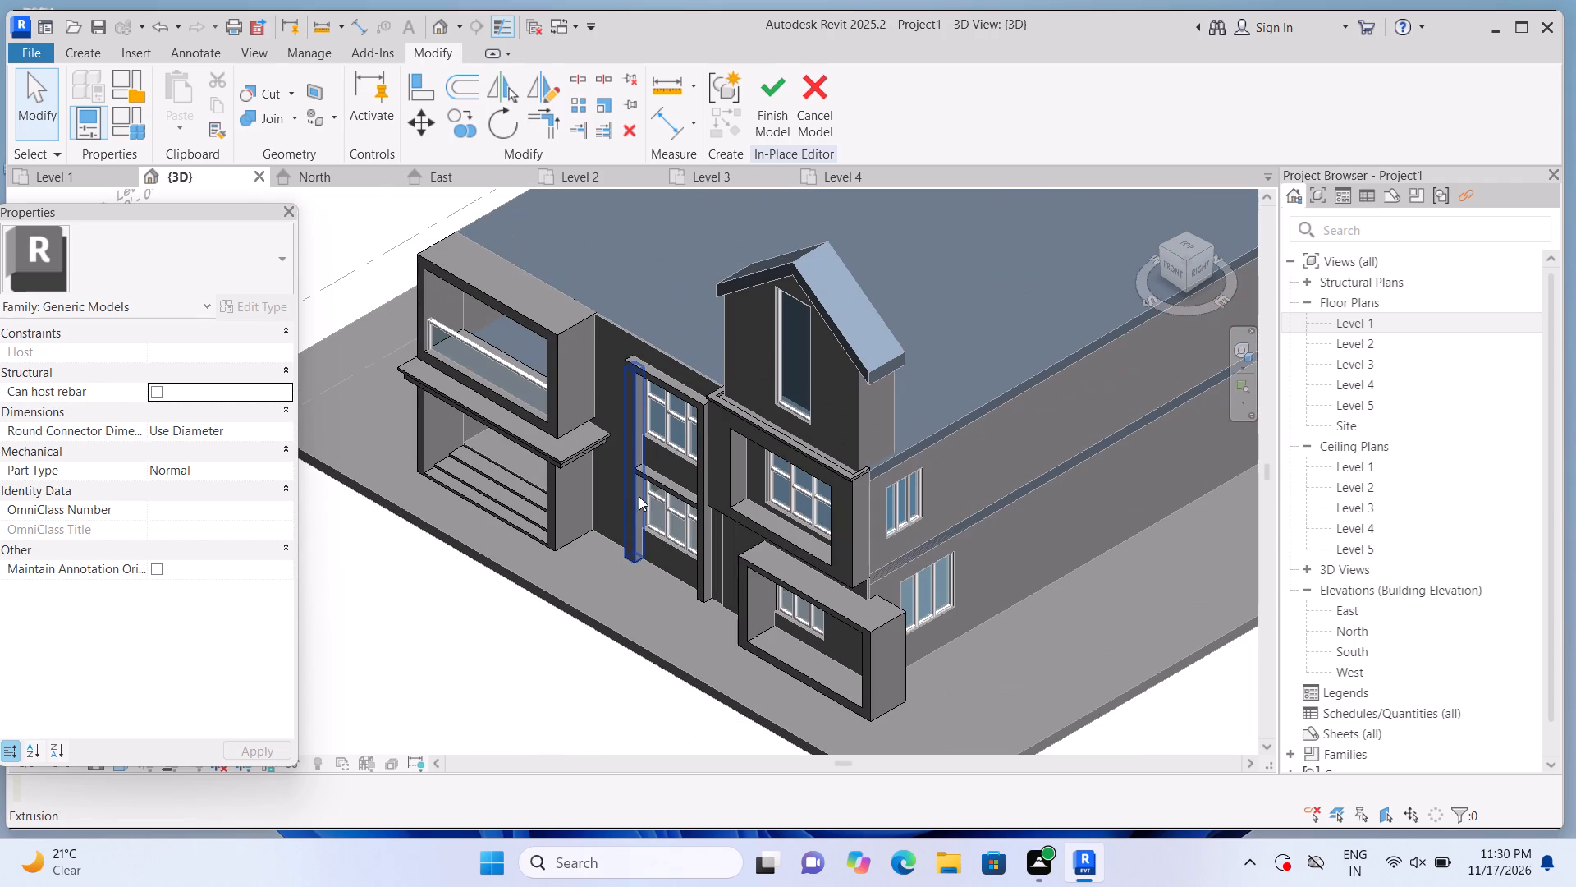
Examine the middle windows and the panel between them in the front 3D view.
{"action": "left_click", "coordinate": [1171, 274]}
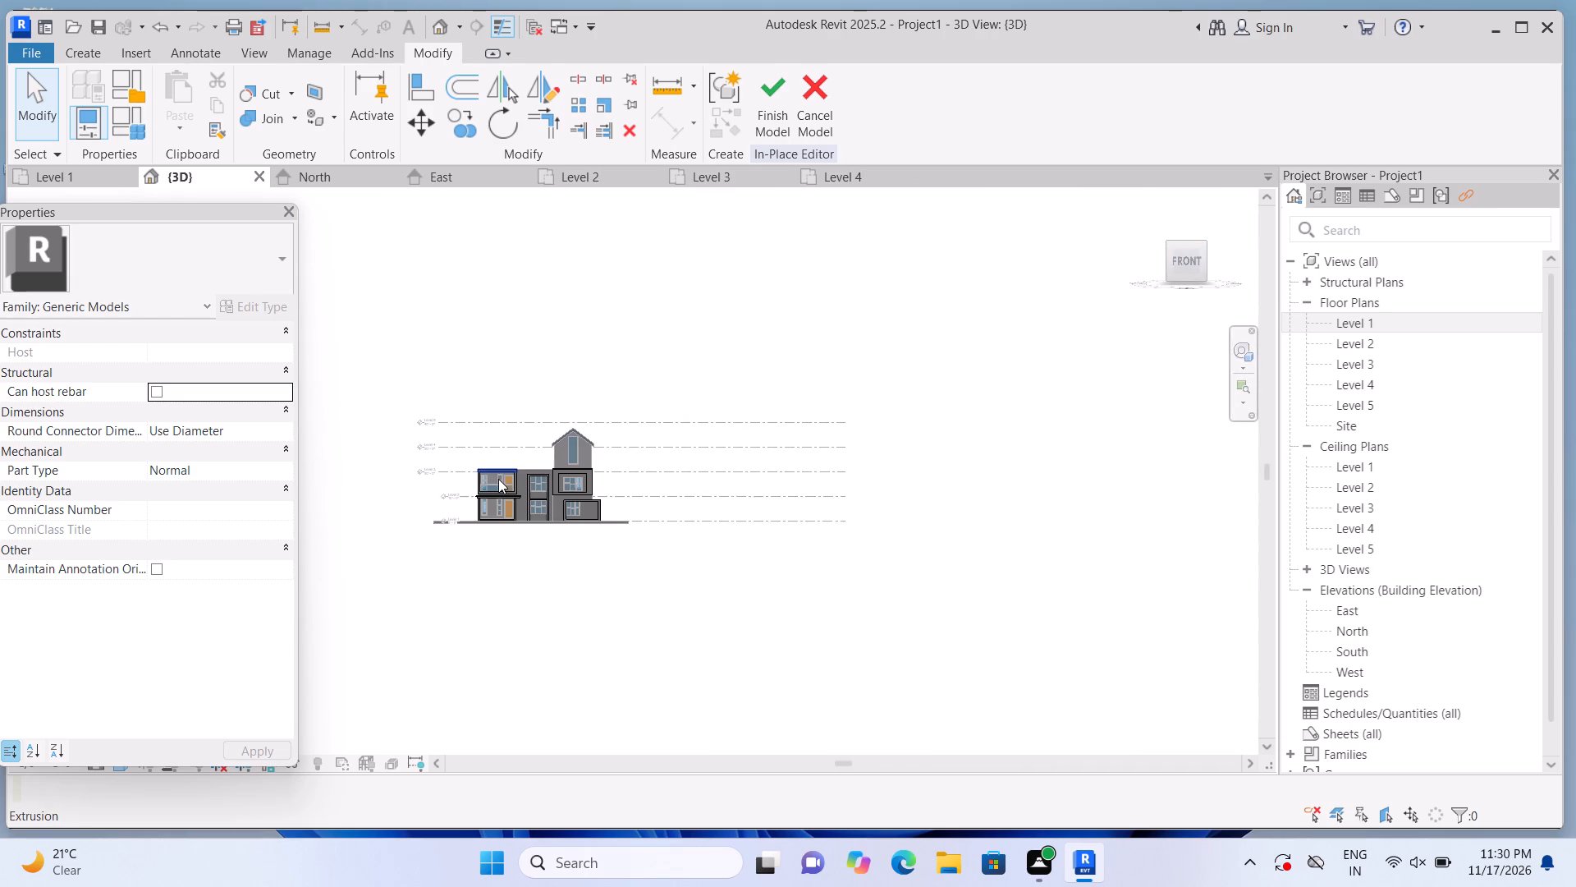
{"action": "scroll", "coordinate": [456, 480], "scroll_direction": "up", "scroll_amount": 15}
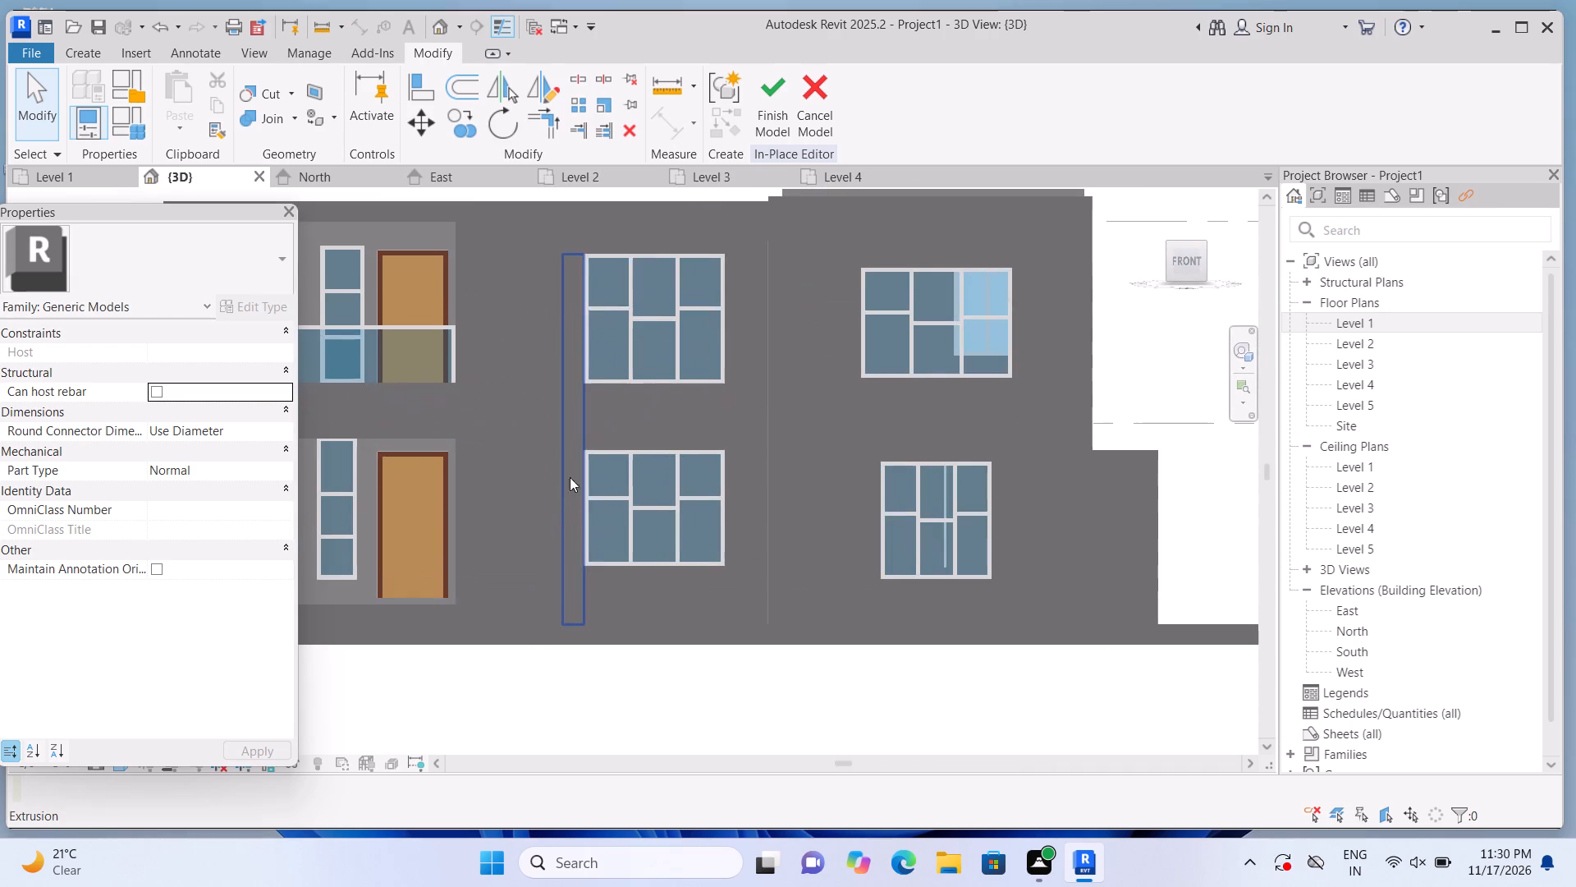
{"action": "scroll", "coordinate": [571, 535], "scroll_direction": "up", "scroll_amount": 1}
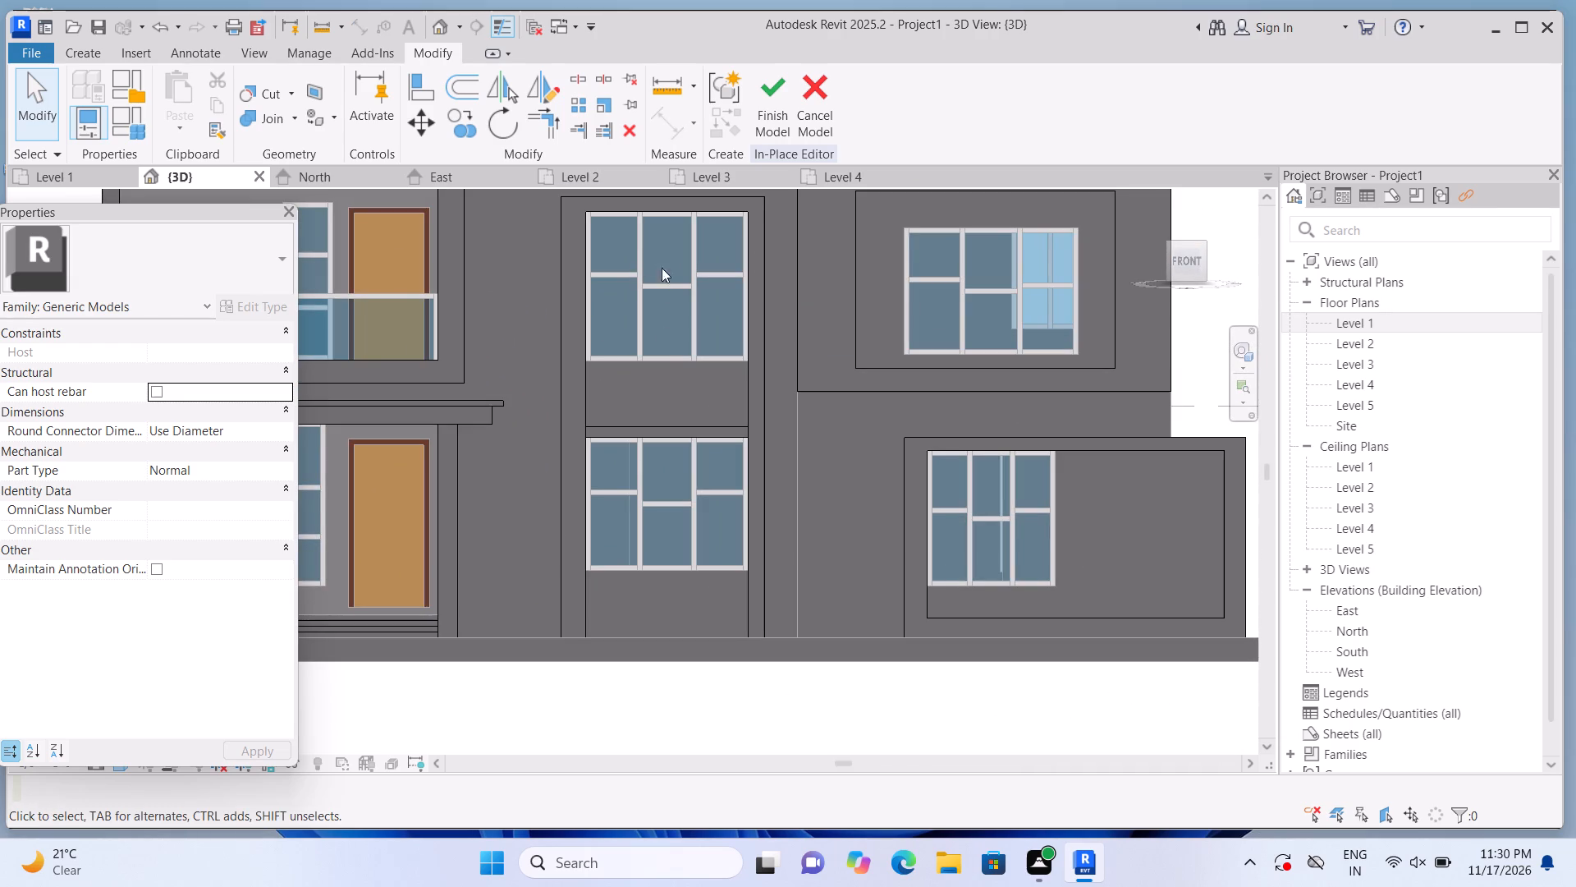
{"action": "scroll", "coordinate": [660, 449], "scroll_direction": "down", "scroll_amount": 2}
{"action": "scroll", "coordinate": [698, 241], "scroll_direction": "up", "scroll_amount": 4}
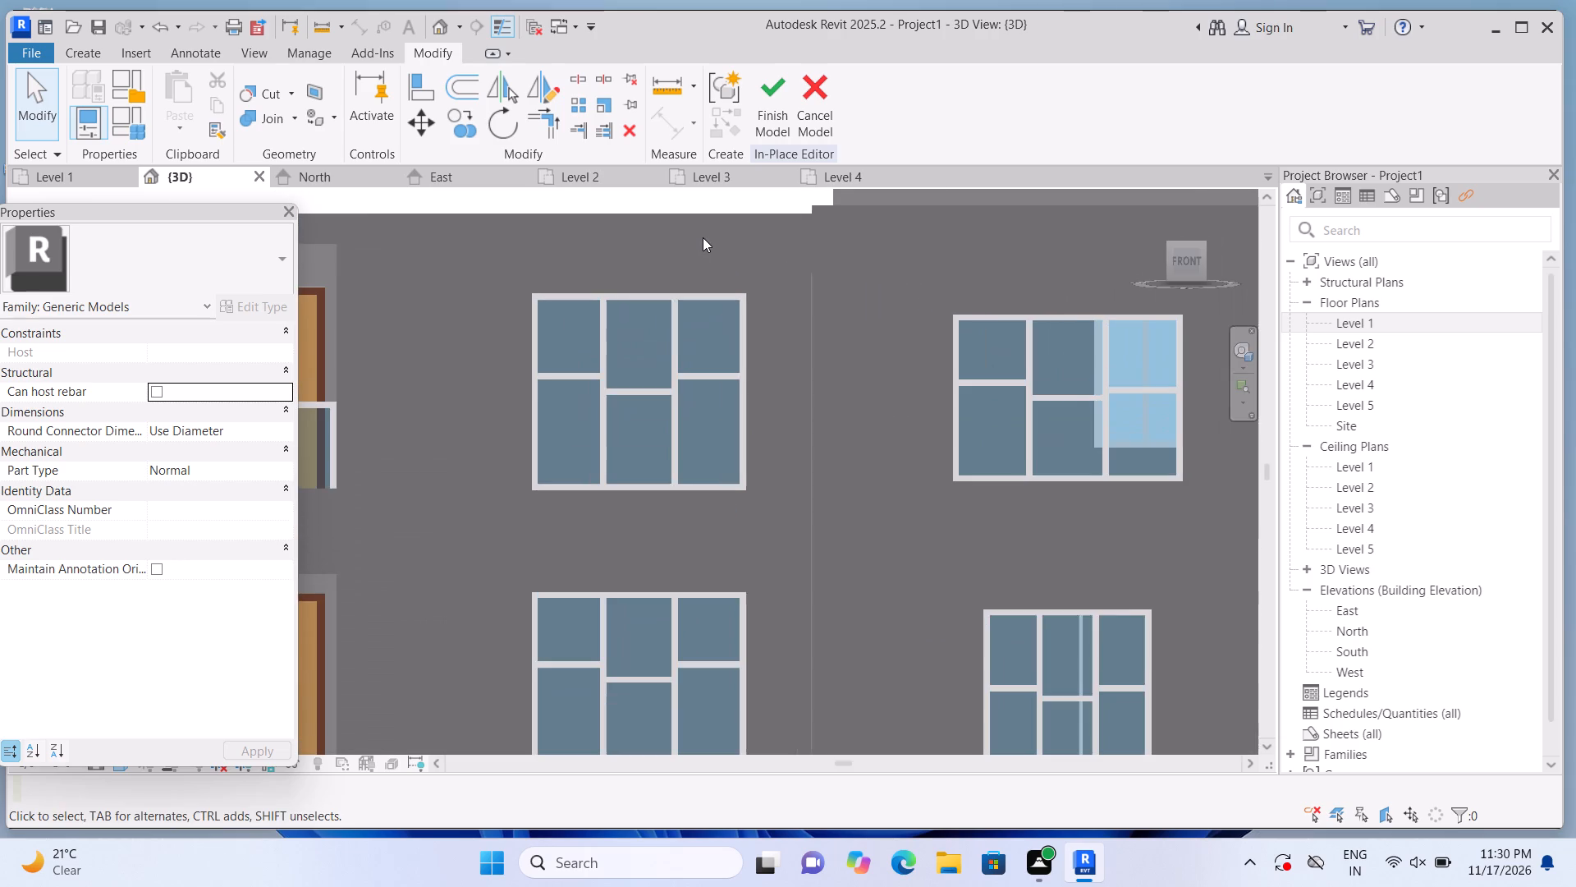
{"action": "scroll", "coordinate": [497, 467], "scroll_direction": "down", "scroll_amount": 1}
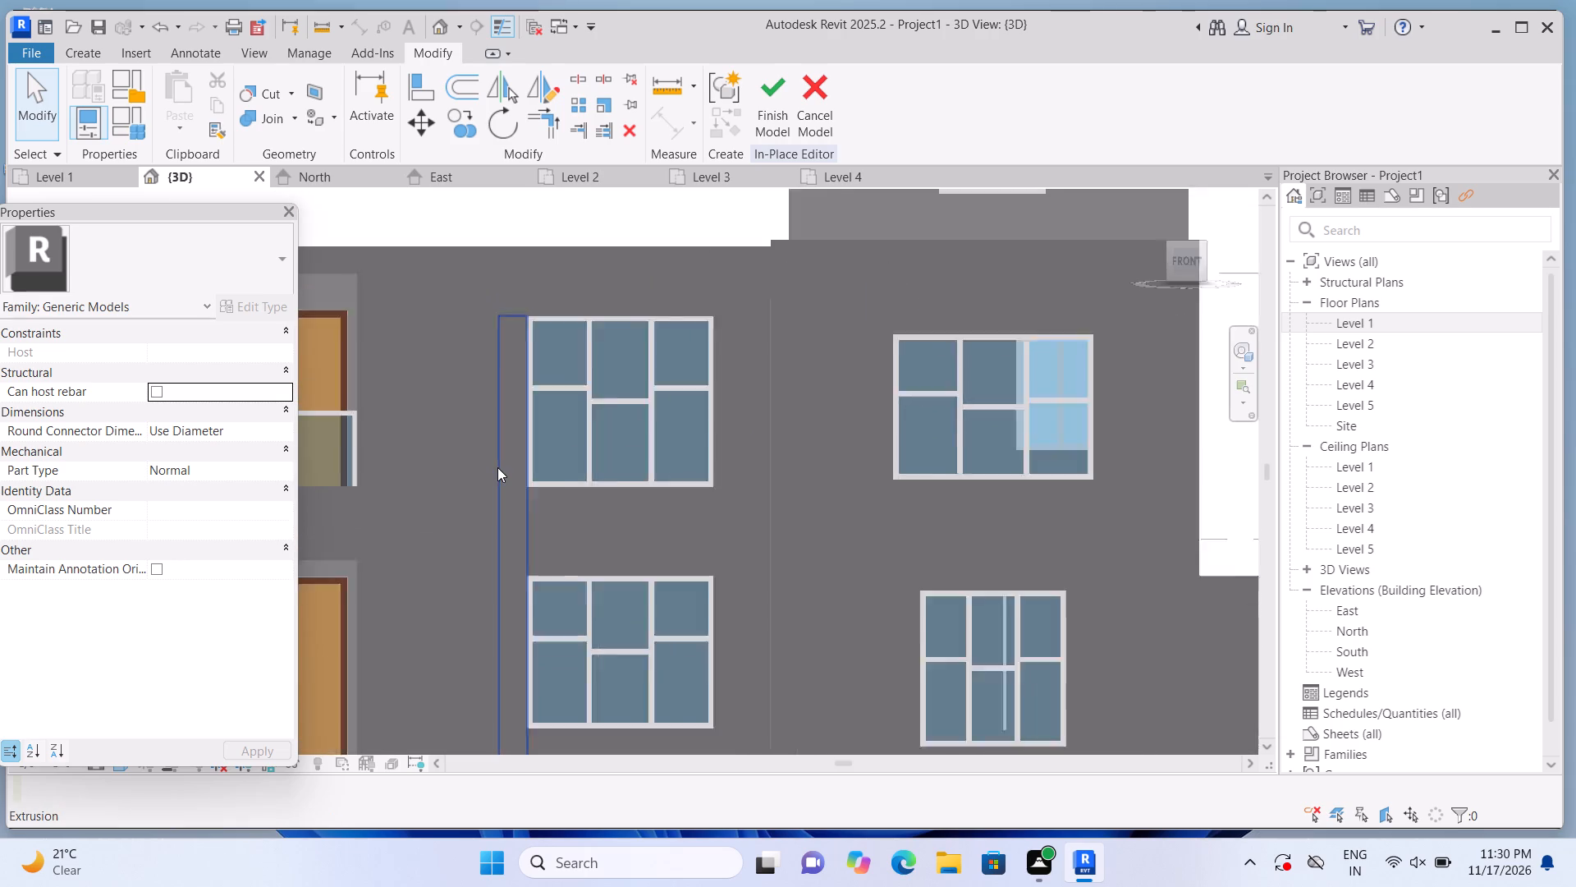
{"action": "scroll", "coordinate": [497, 467], "scroll_direction": "down", "scroll_amount": 3}
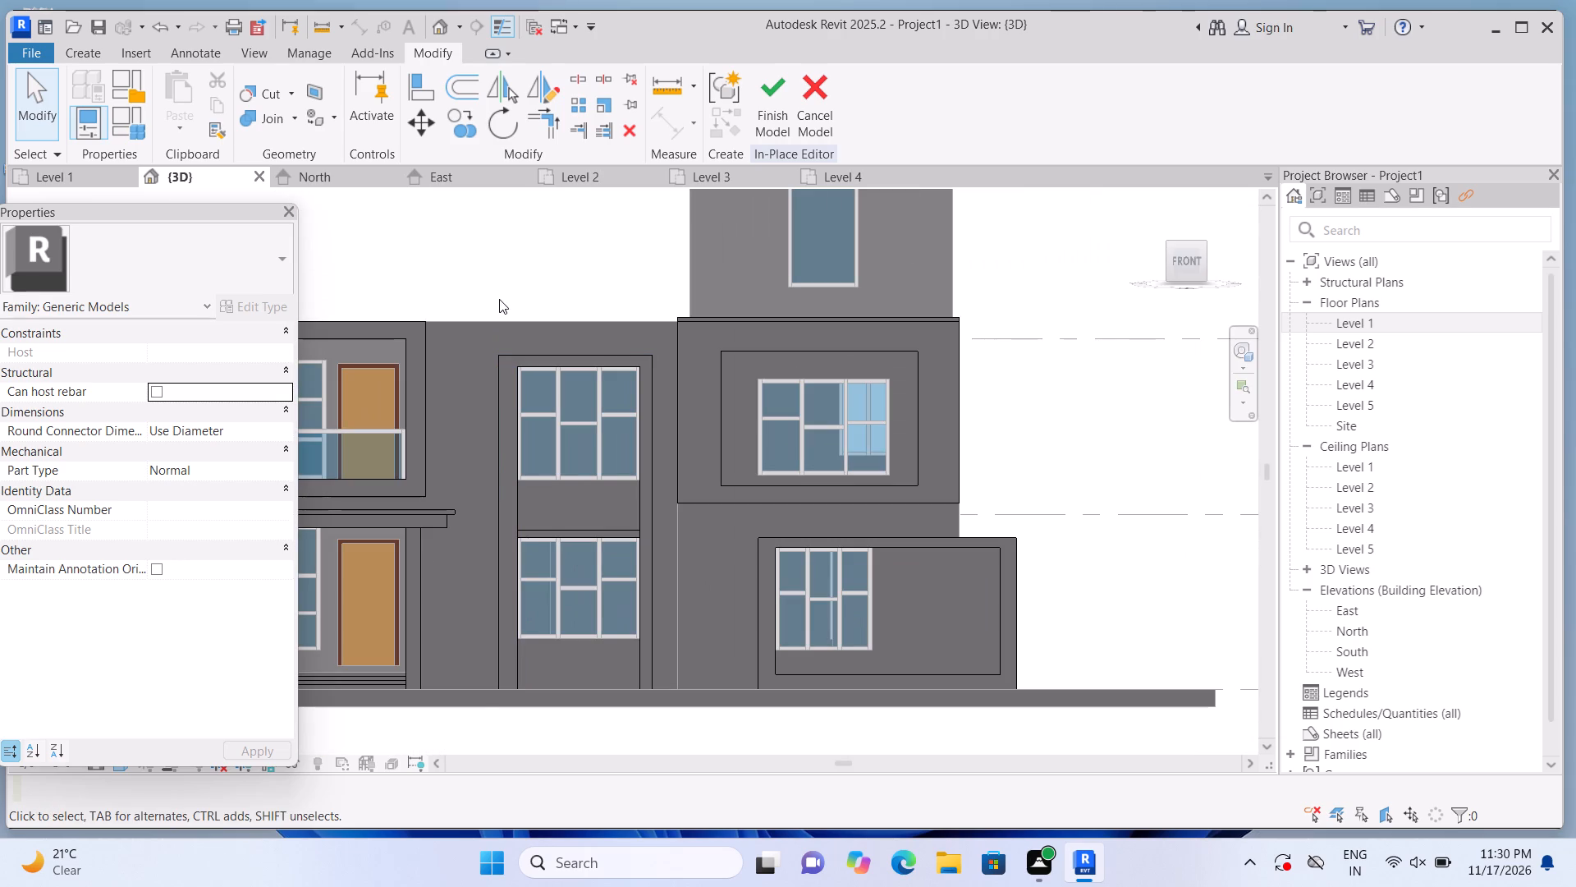
{"action": "scroll", "coordinate": [522, 542], "scroll_direction": "up", "scroll_amount": 6}
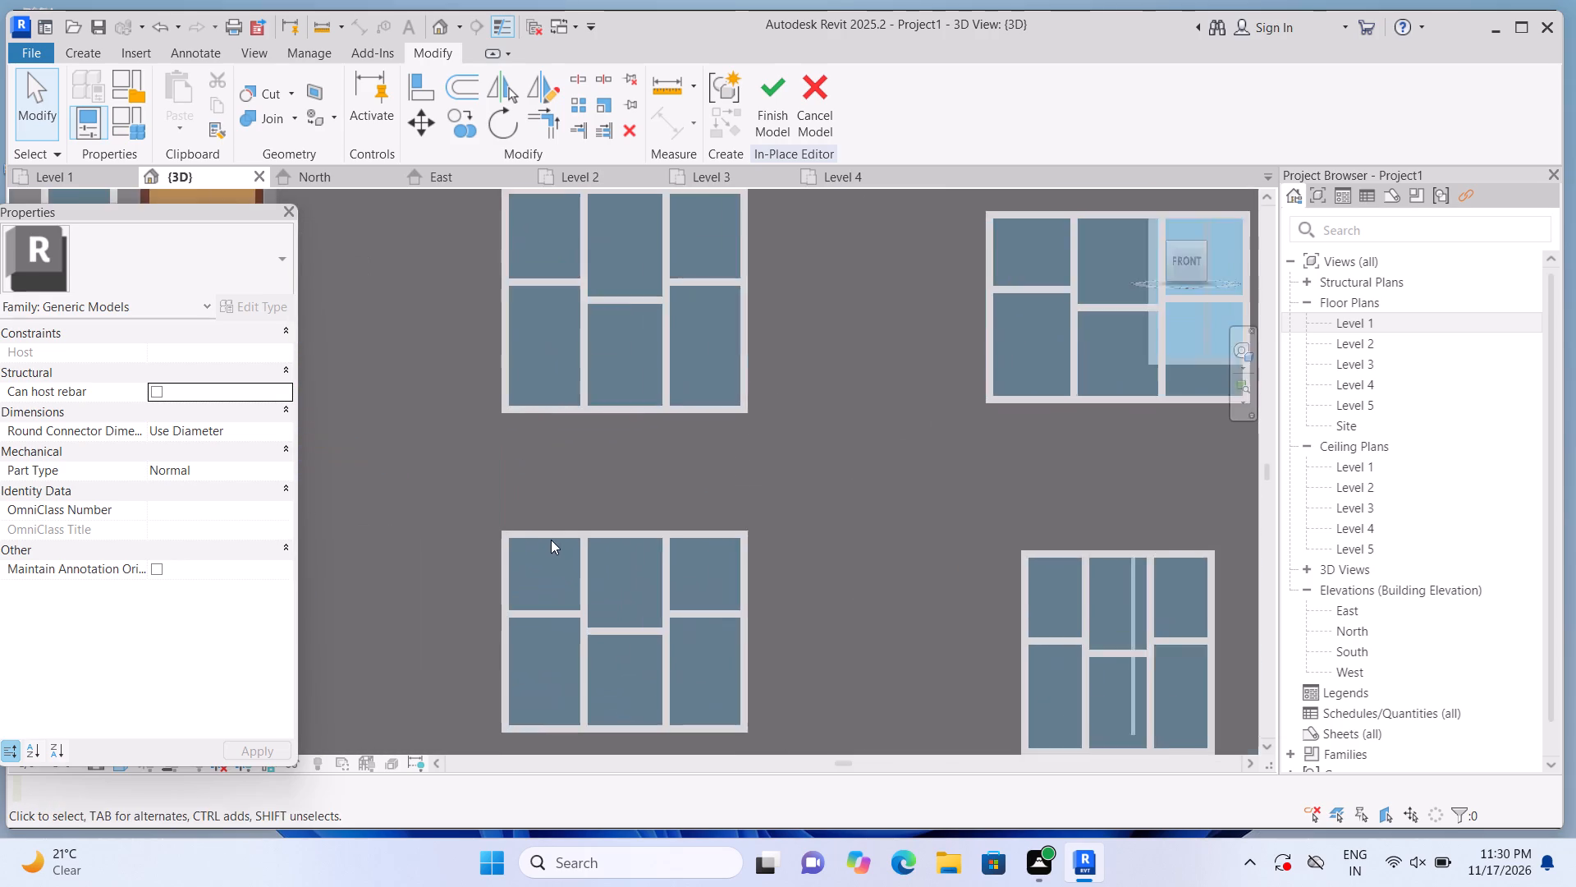
{"action": "scroll", "coordinate": [551, 540], "scroll_direction": "up", "scroll_amount": 4}
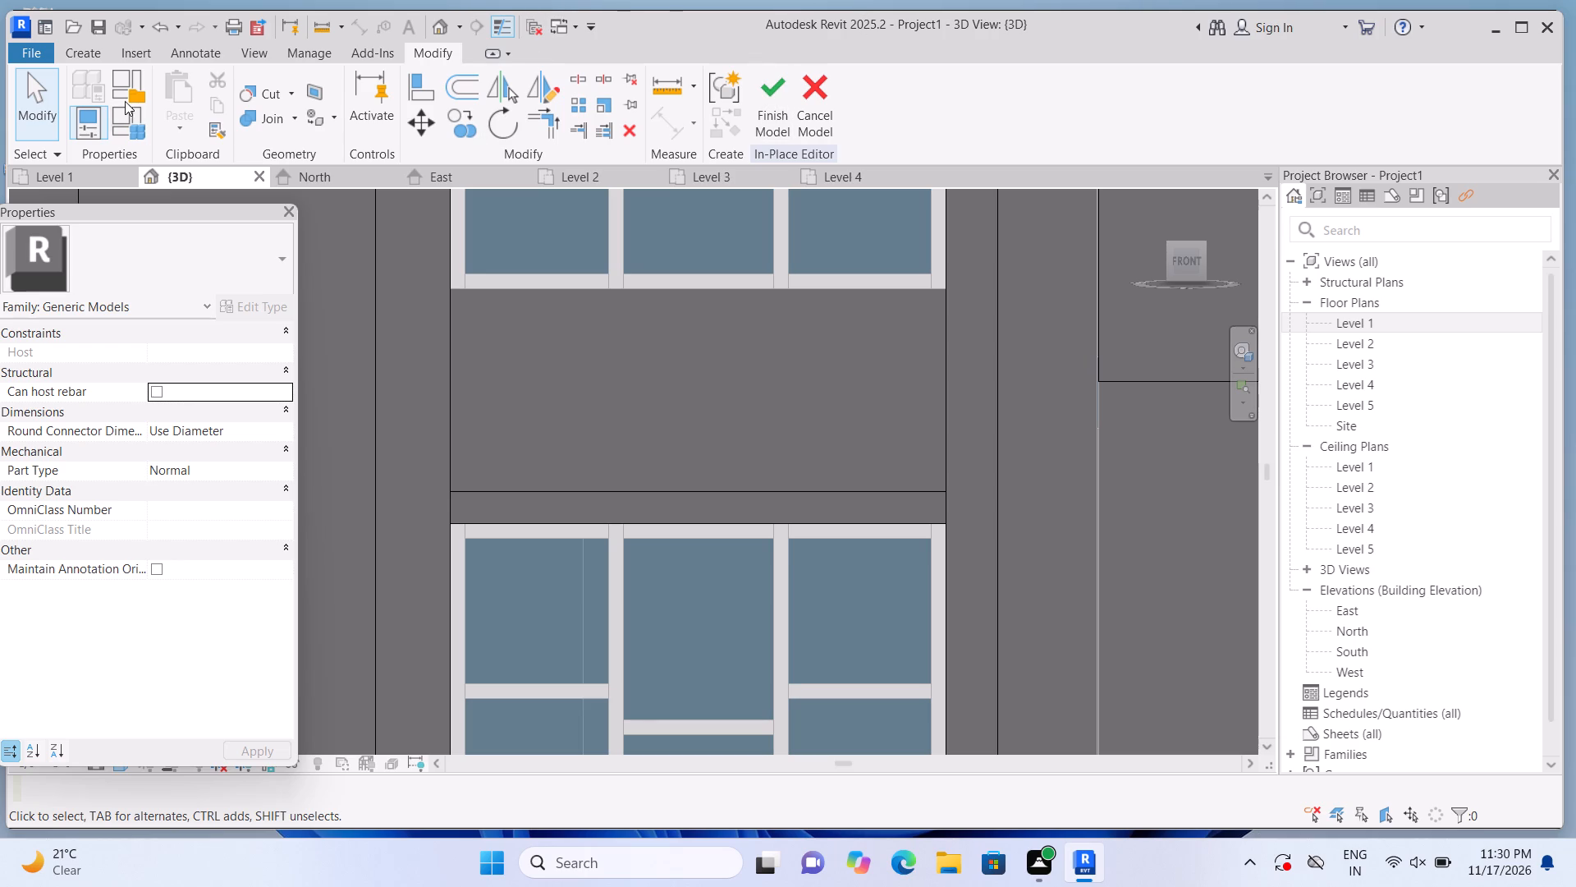
Start a void extrusion in the in-place model, with its work plane on the front face of the panel between the middle windows.
{"action": "left_click", "coordinate": [83, 56]}
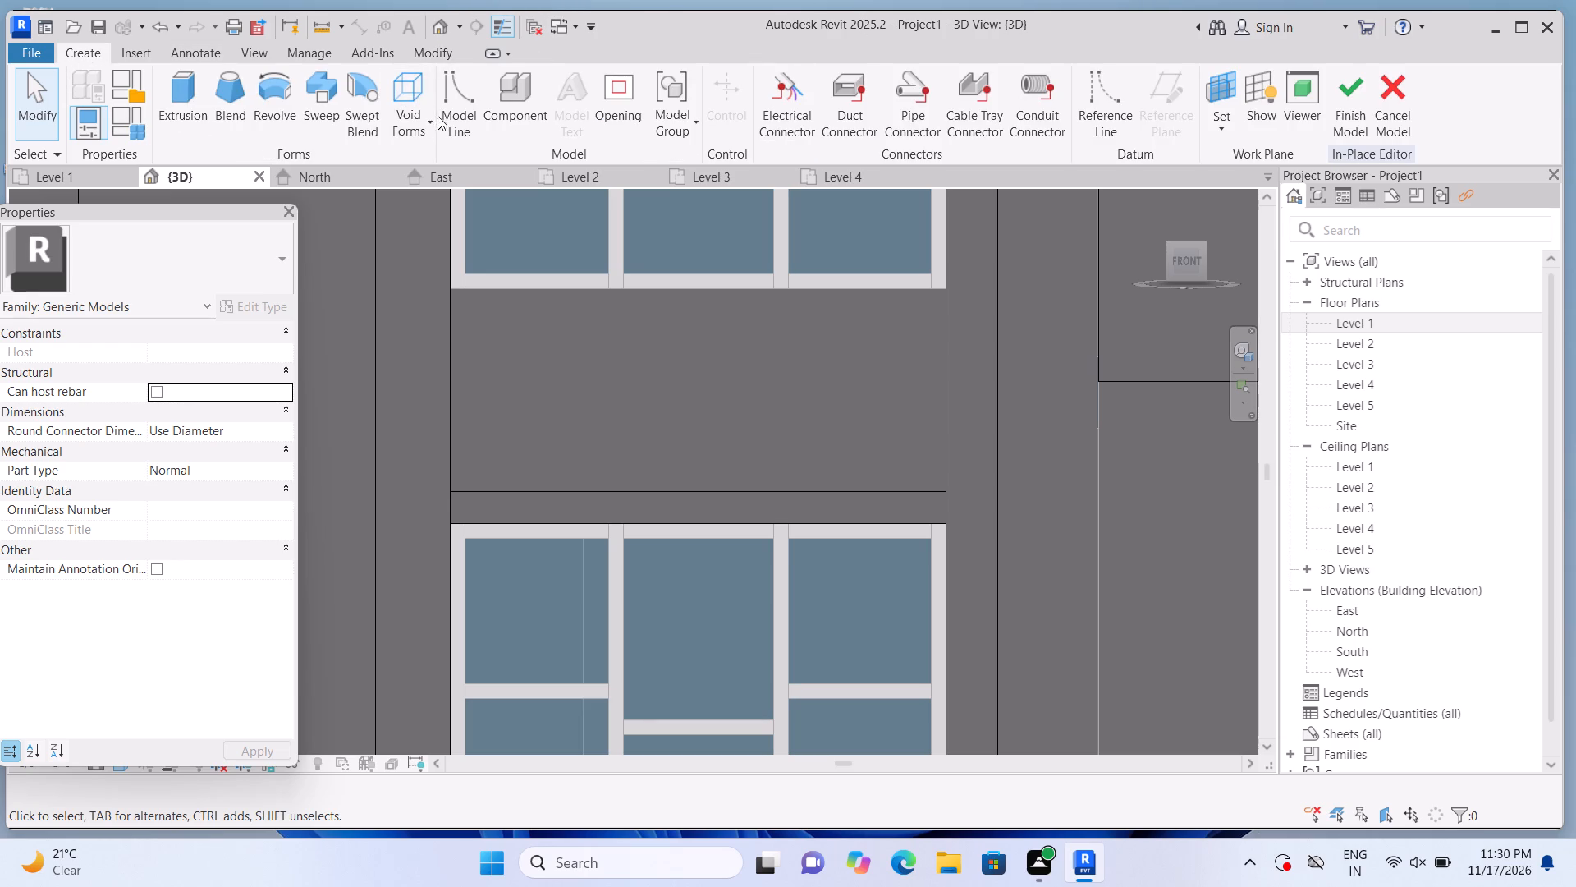
{"action": "left_click", "coordinate": [432, 112]}
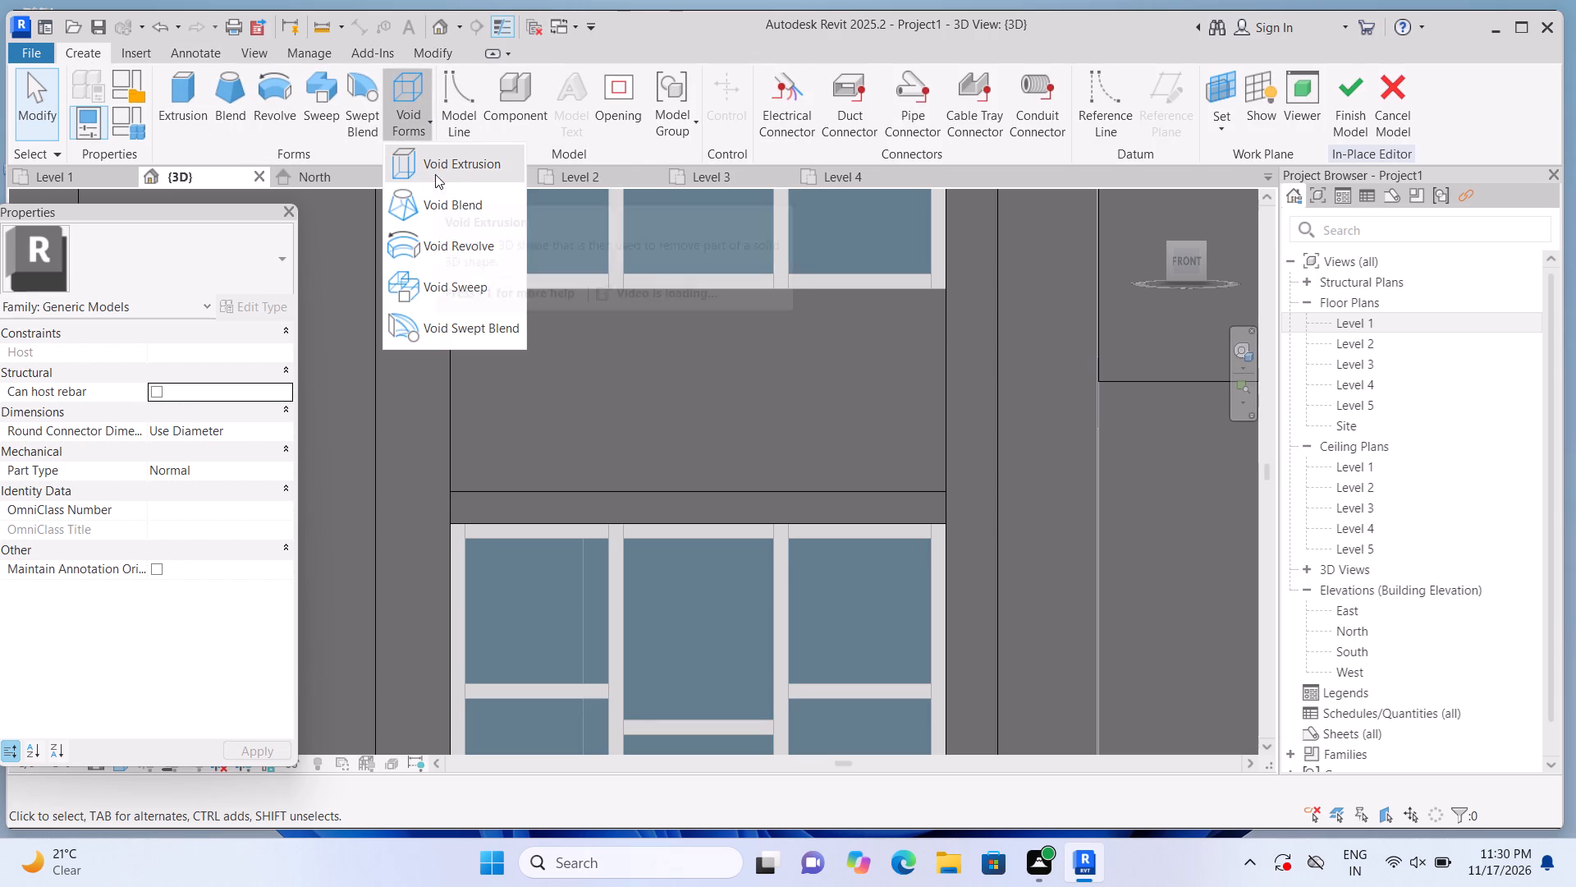
{"action": "left_click", "coordinate": [444, 162]}
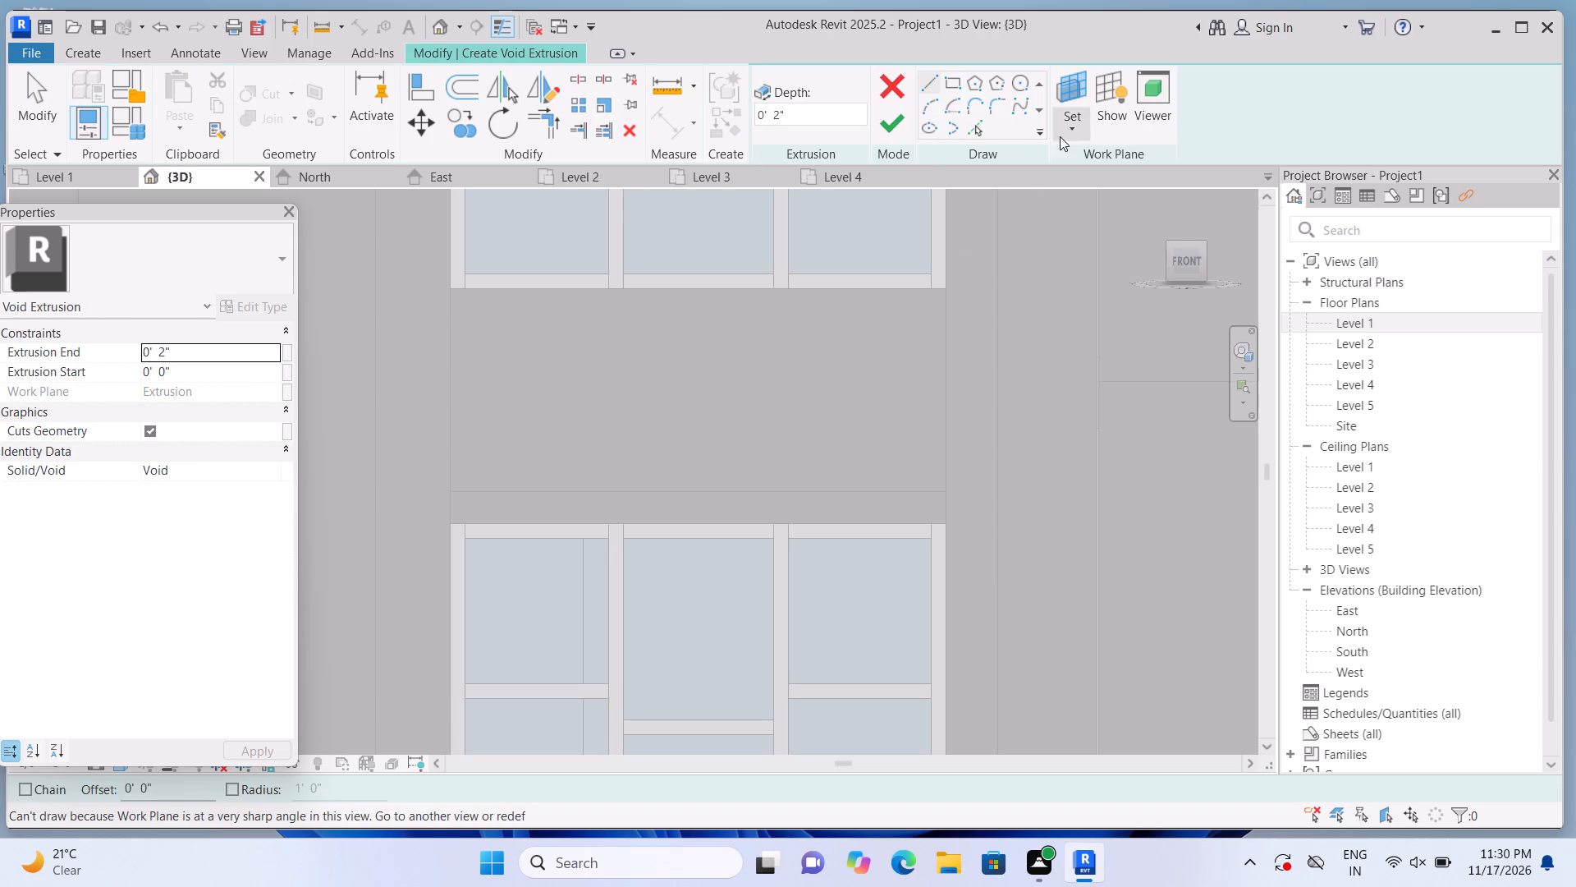
{"action": "left_click", "coordinate": [1078, 125]}
{"action": "left_click", "coordinate": [1080, 211]}
{"action": "scroll", "coordinate": [879, 420], "scroll_direction": "down", "scroll_amount": 4}
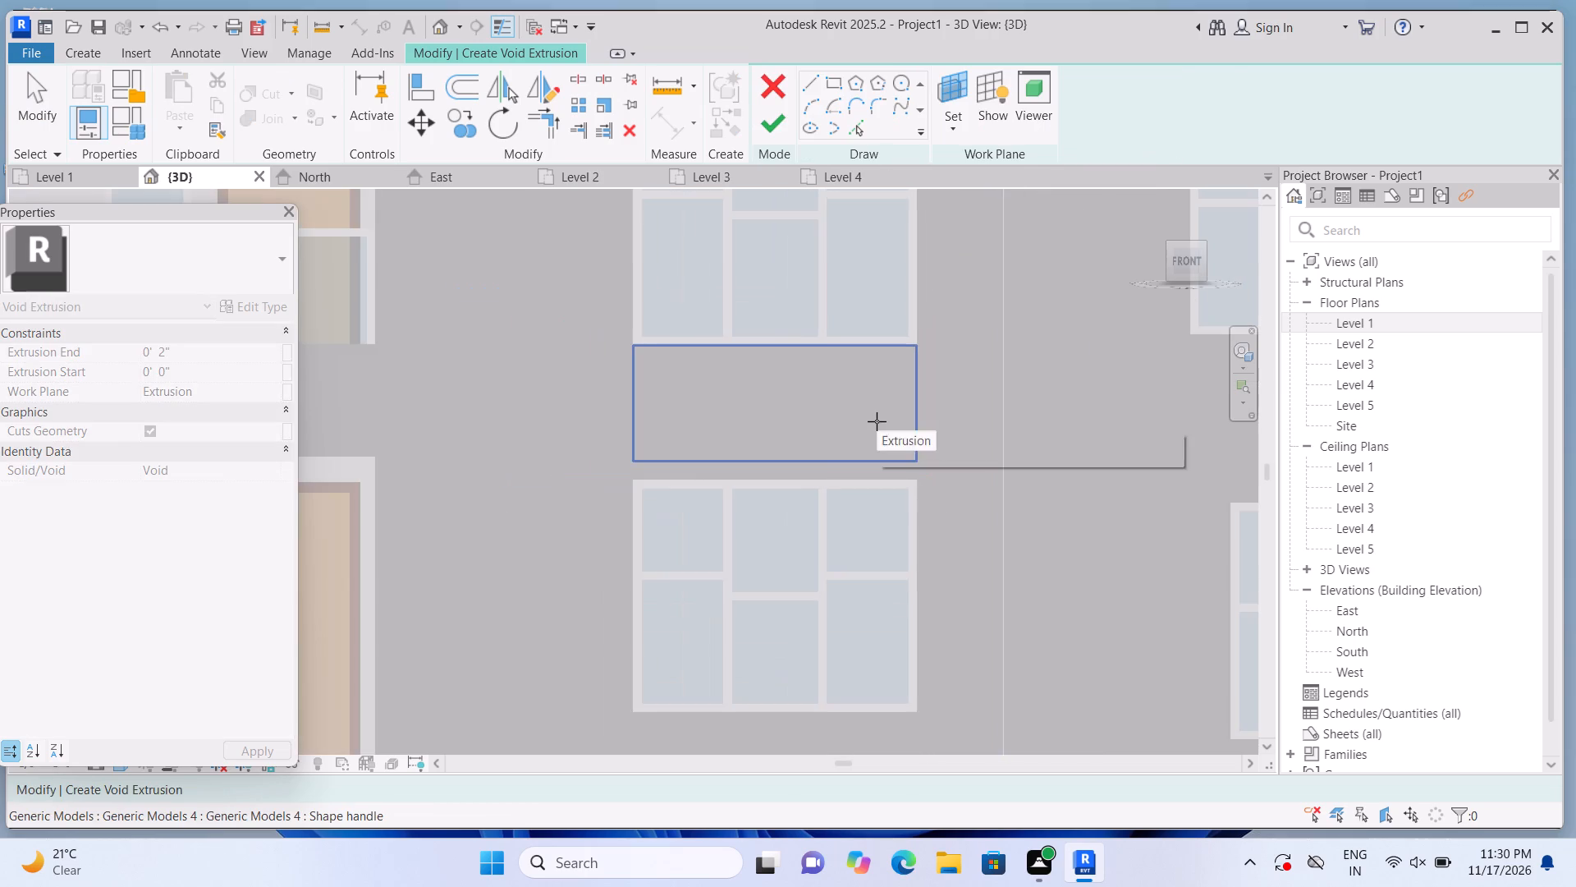
{"action": "left_click", "coordinate": [874, 420]}
{"action": "scroll", "coordinate": [880, 287], "scroll_direction": "up", "scroll_amount": 1}
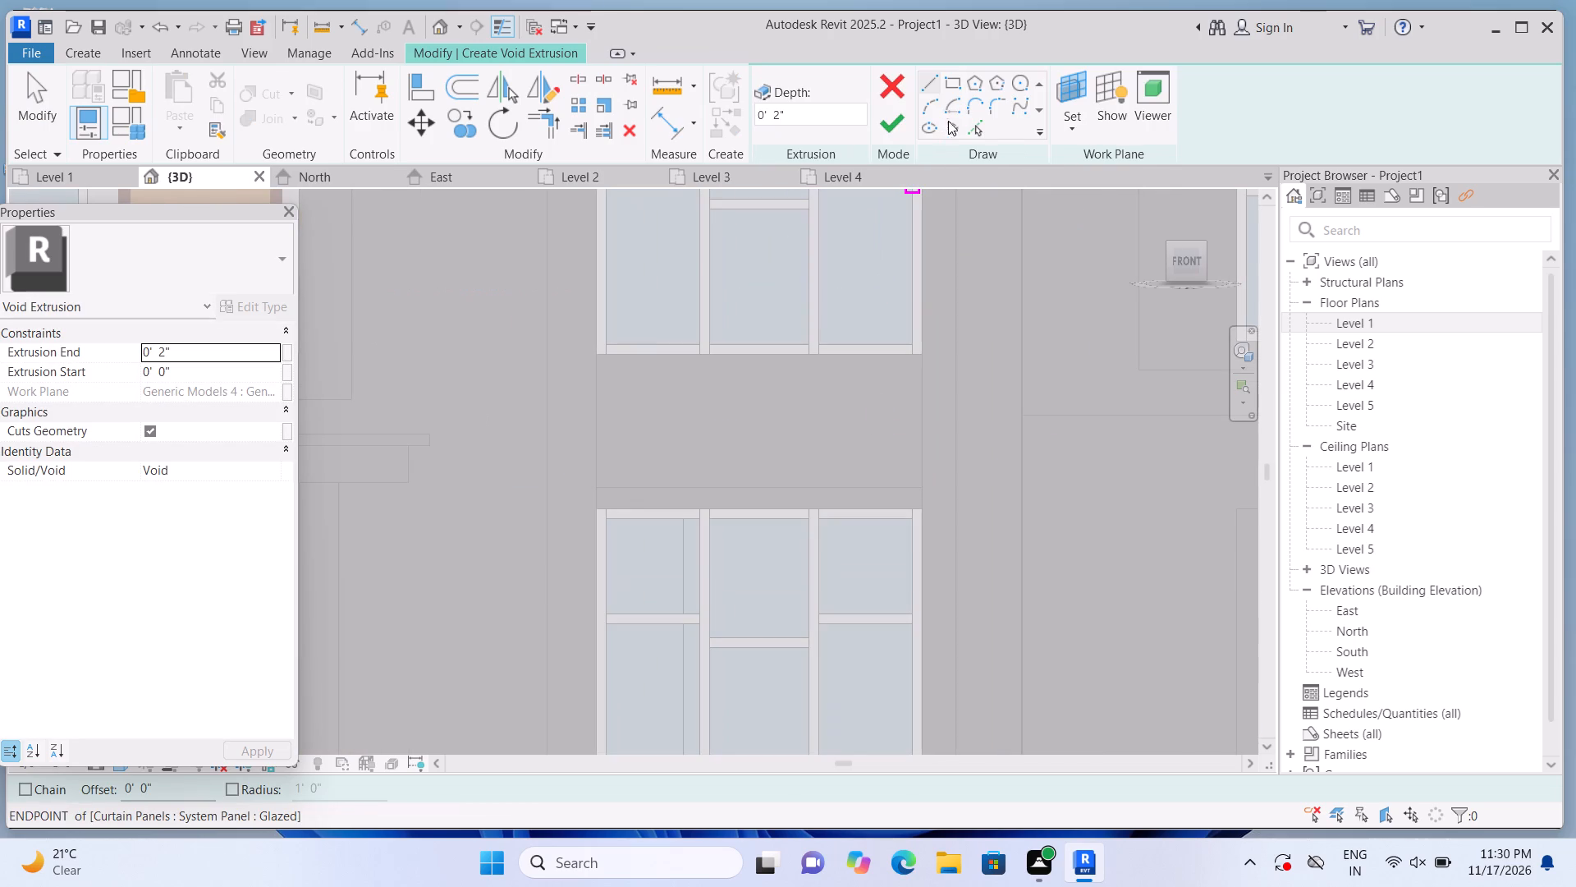
{"action": "left_click", "coordinate": [951, 90]}
{"action": "scroll", "coordinate": [737, 356], "scroll_direction": "up", "scroll_amount": 3}
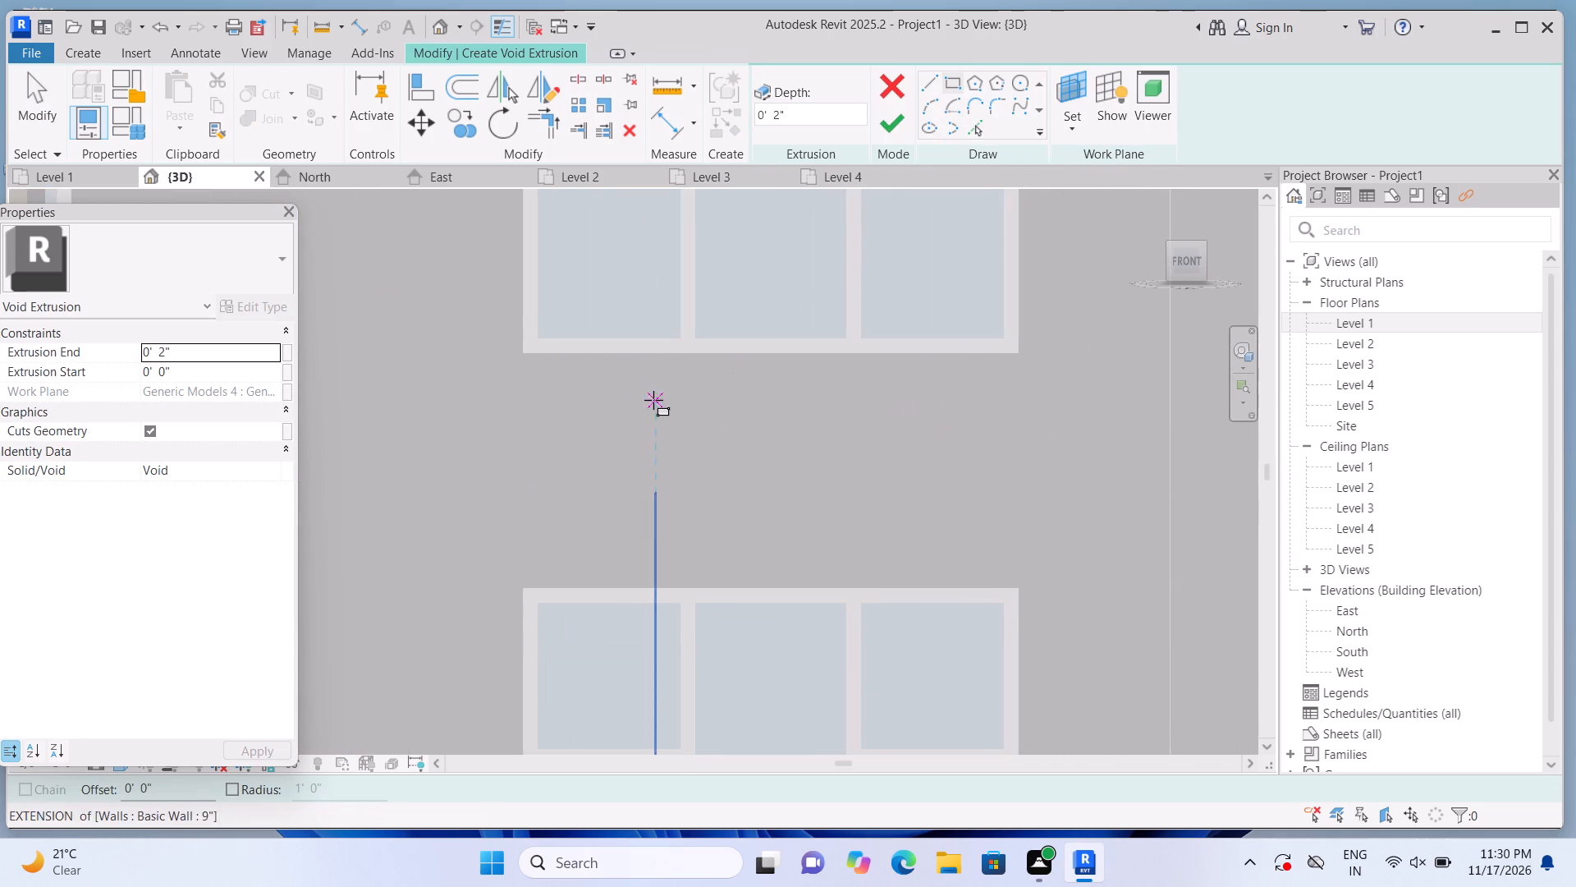
{"action": "scroll", "coordinate": [643, 396], "scroll_direction": "up", "scroll_amount": 1}
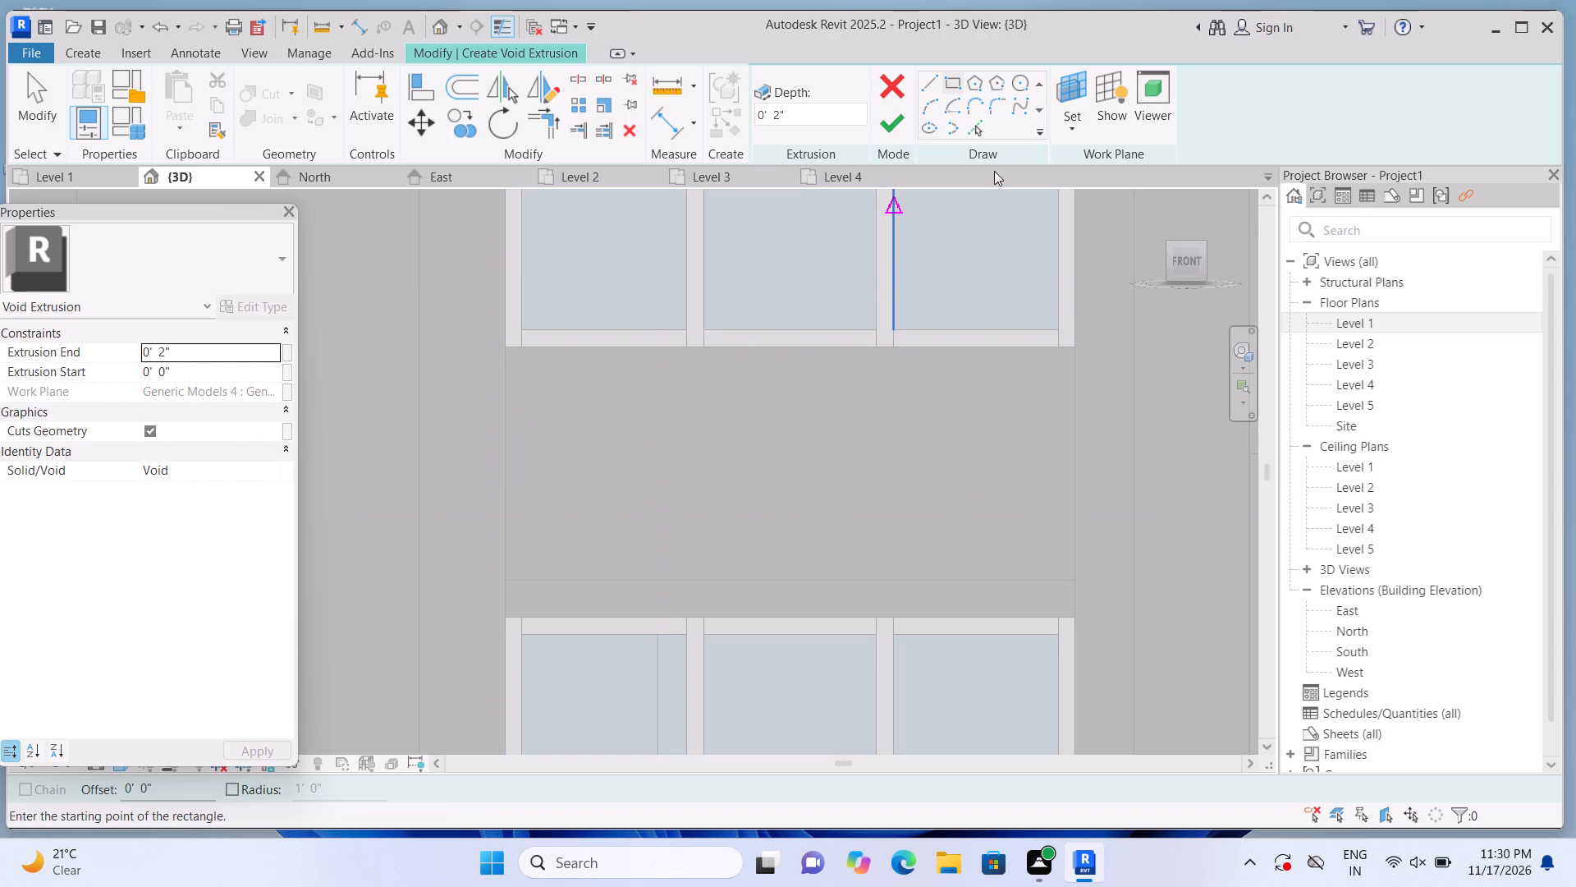
{"action": "left_click", "coordinate": [1062, 133]}
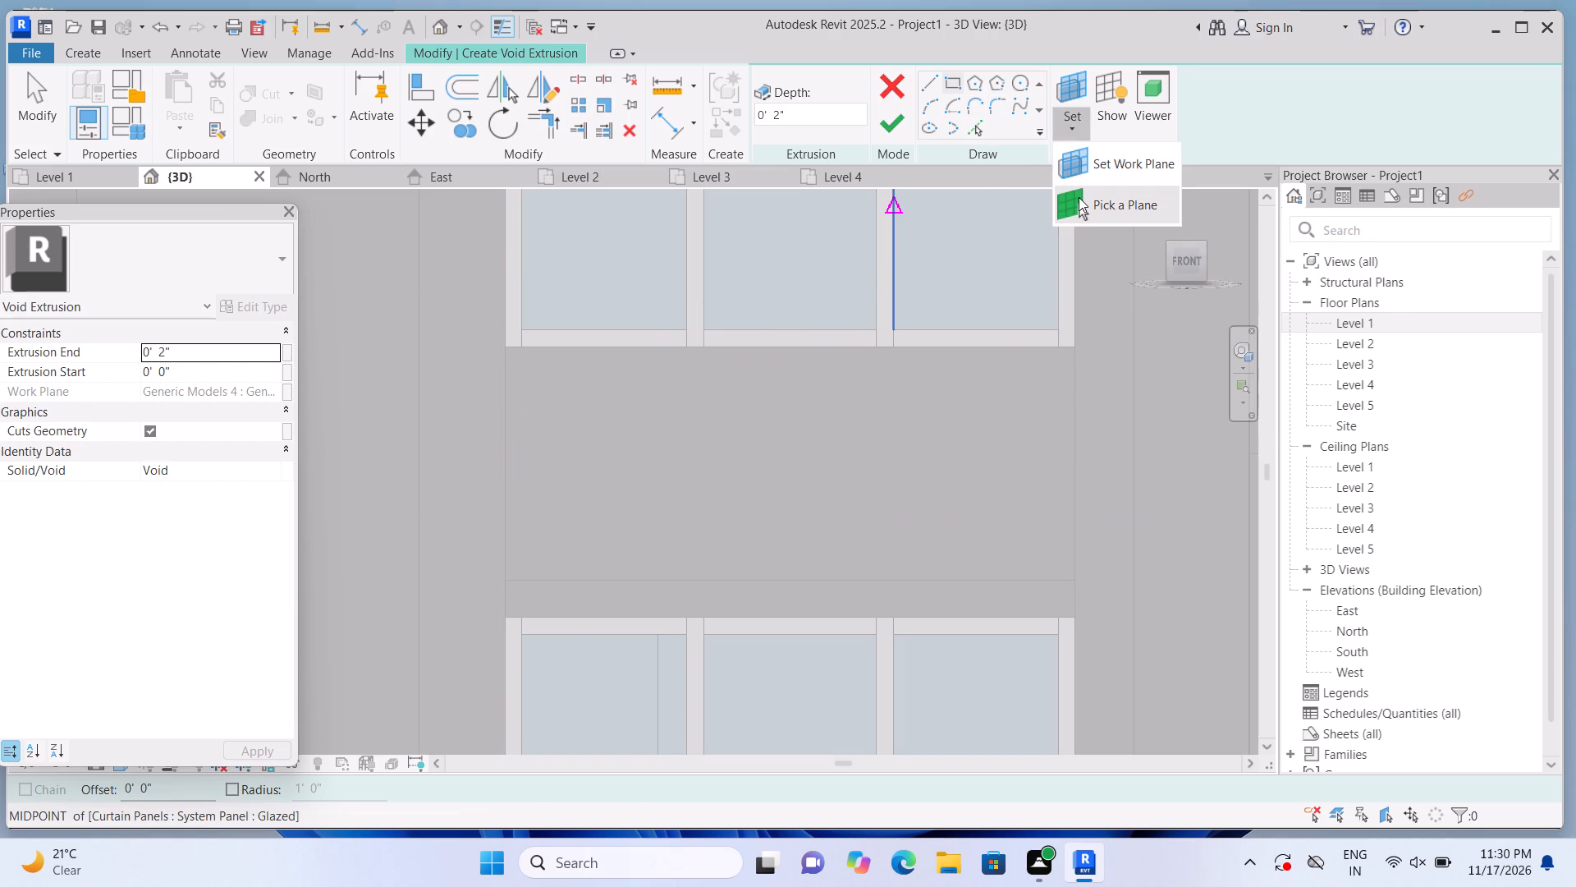
{"action": "left_click", "coordinate": [1079, 197]}
{"action": "left_click", "coordinate": [956, 386]}
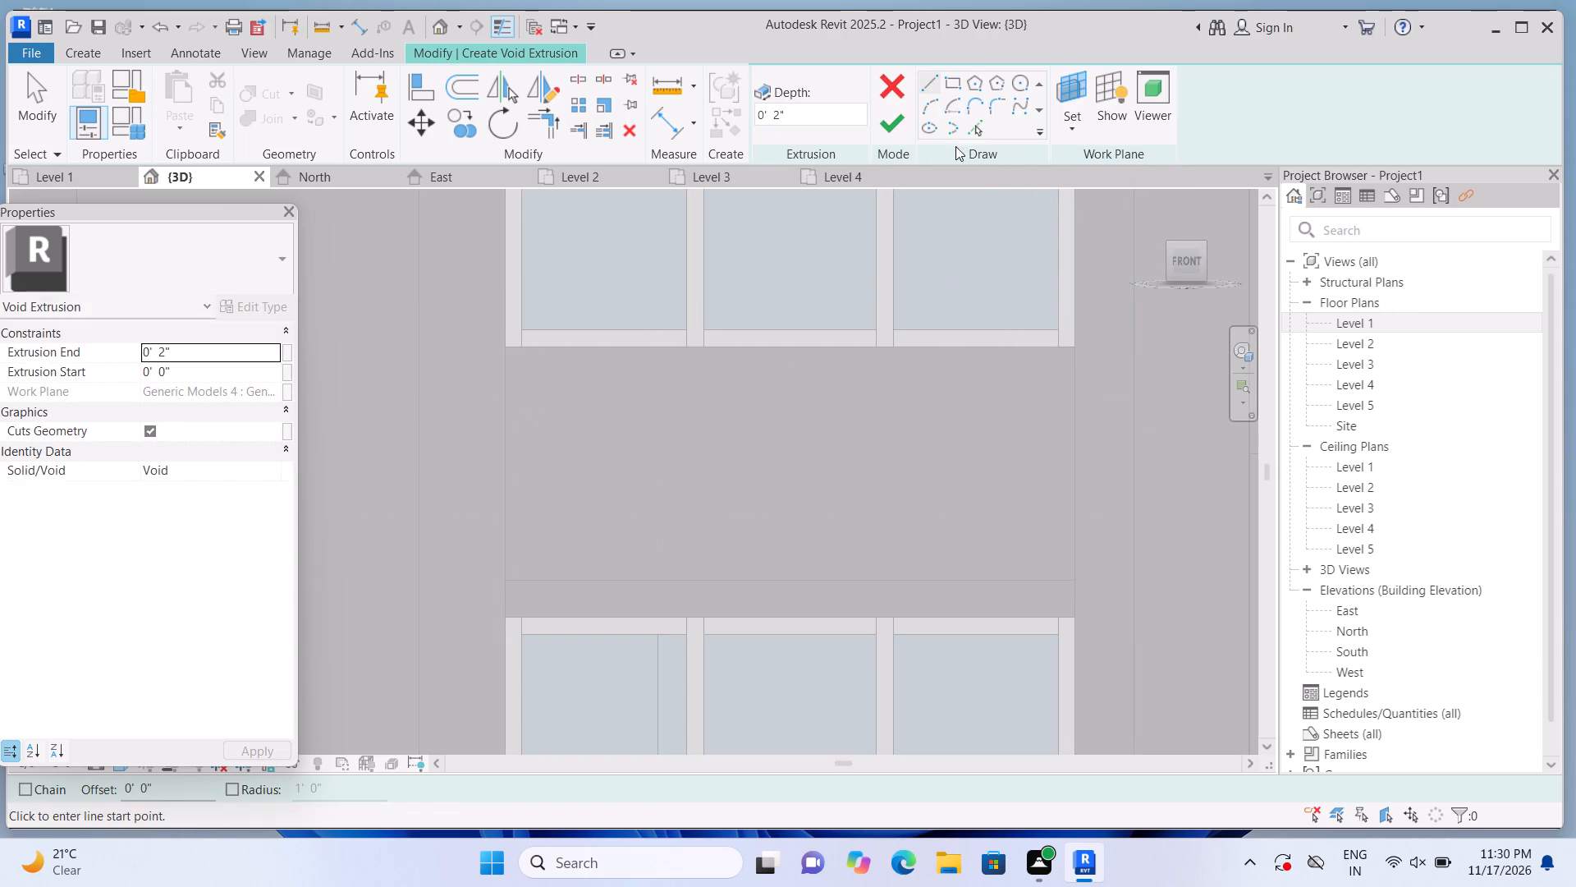
Sketch two thin horizontal rectangles, about 7'-0" wide, across the upper part of the panel between the middle windows.
{"action": "left_click", "coordinate": [960, 85]}
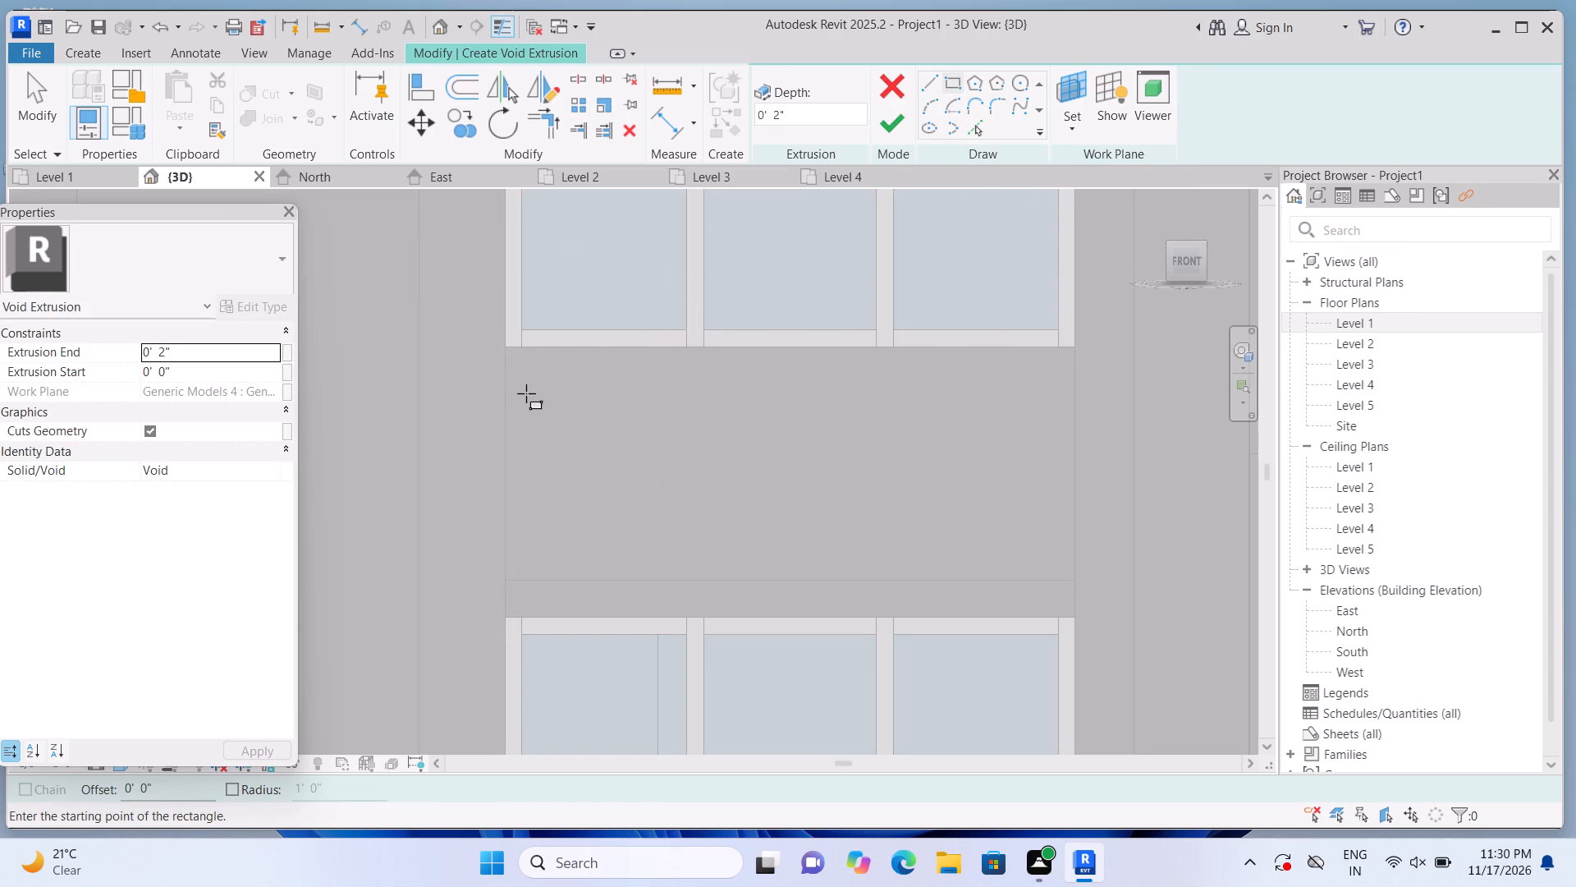
{"action": "left_click", "coordinate": [508, 394]}
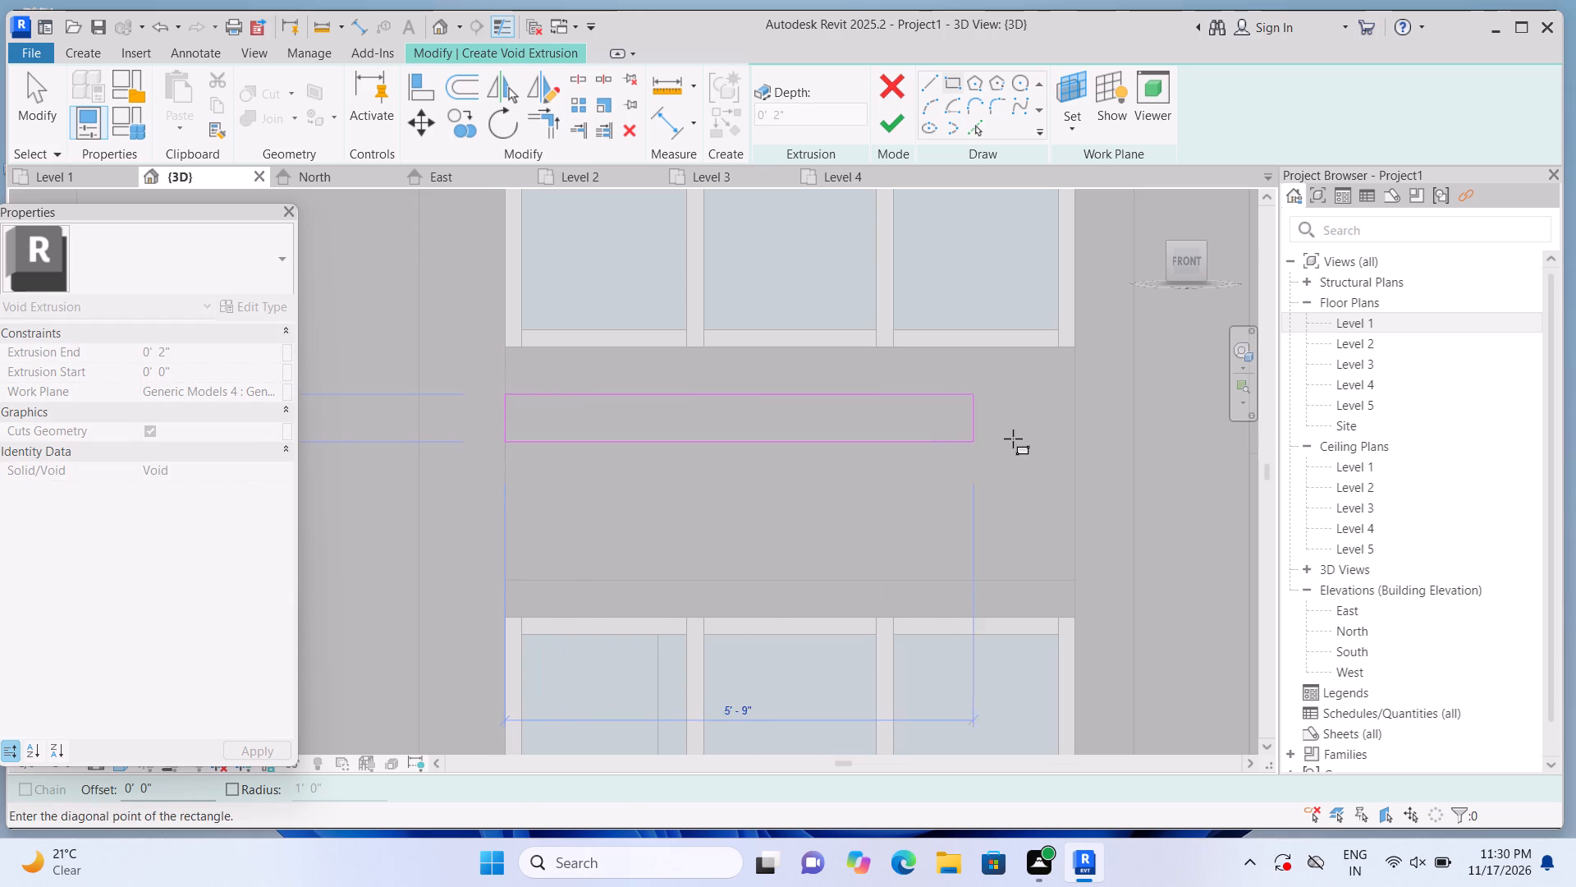
{"action": "left_click", "coordinate": [1074, 403]}
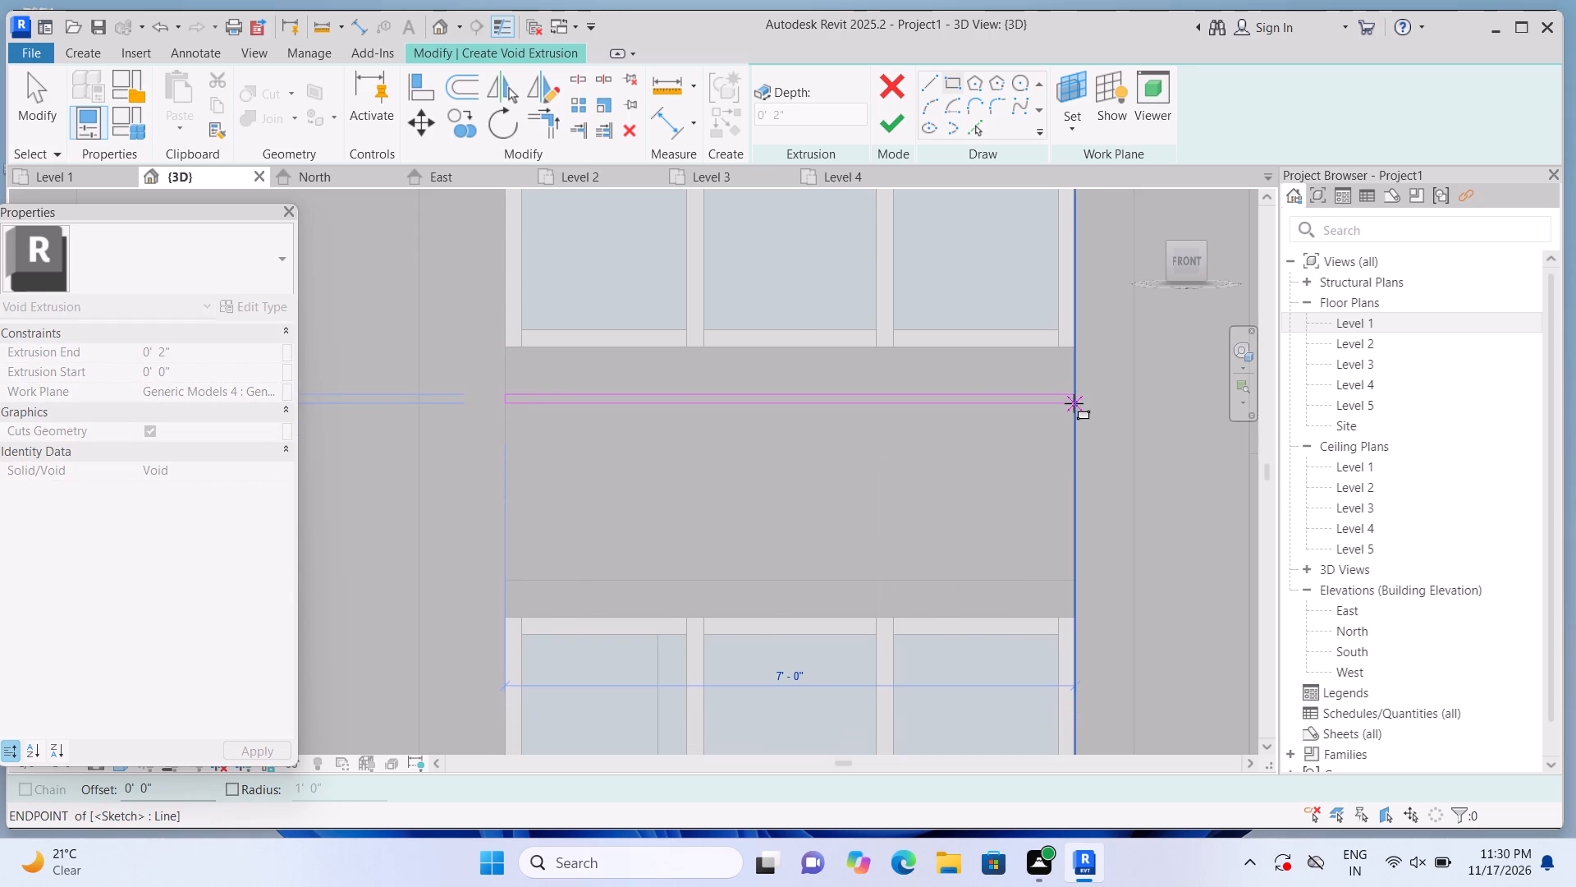
{"action": "key", "text": "Escape"}
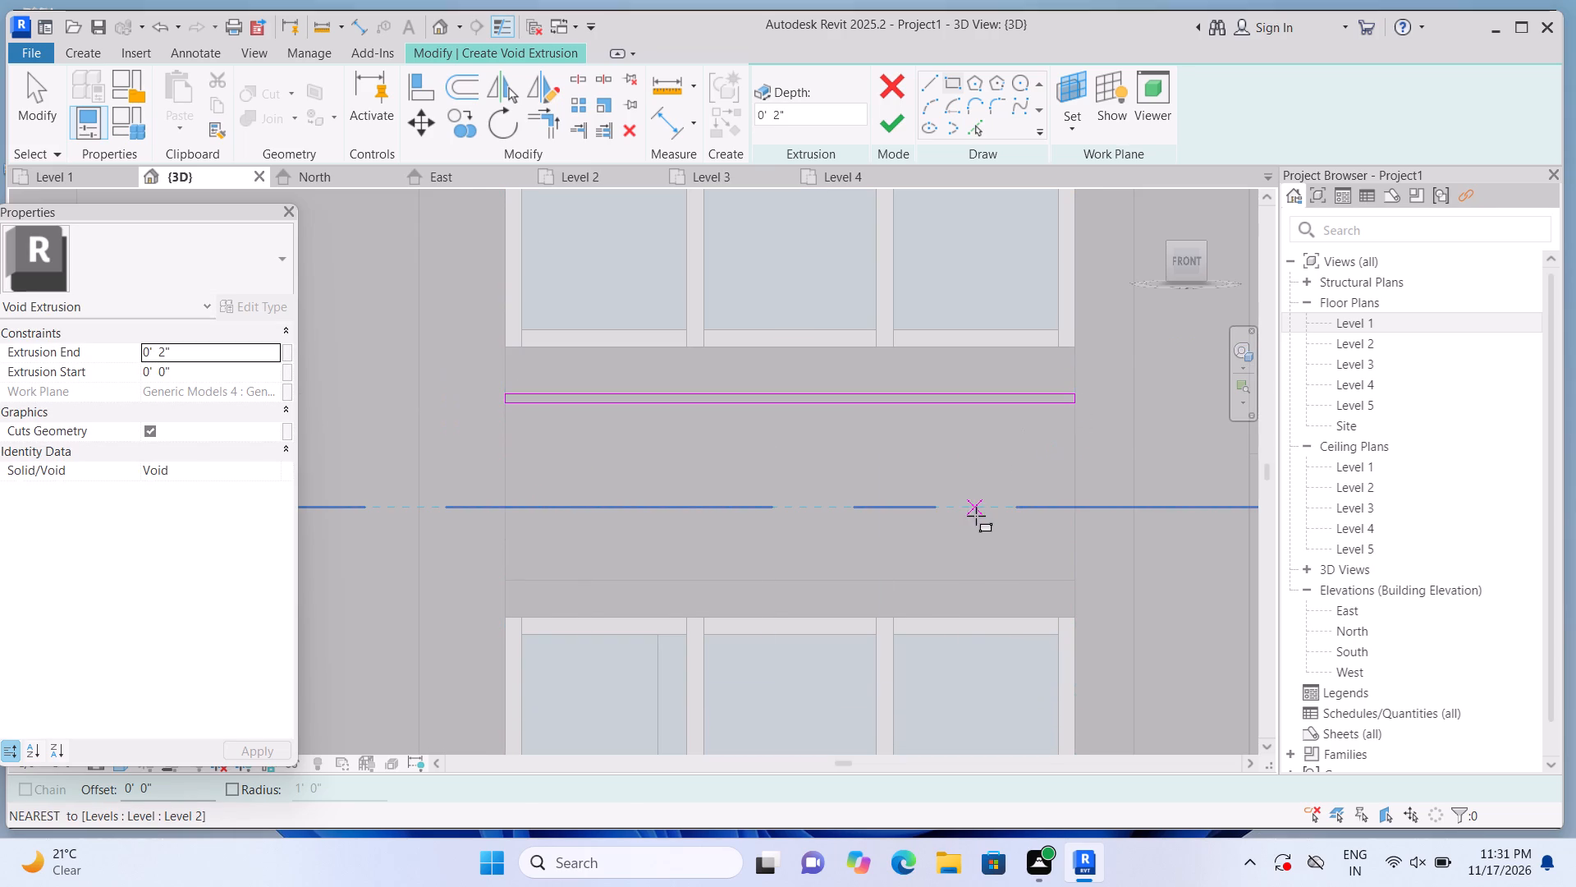
{"action": "left_click", "coordinate": [509, 443]}
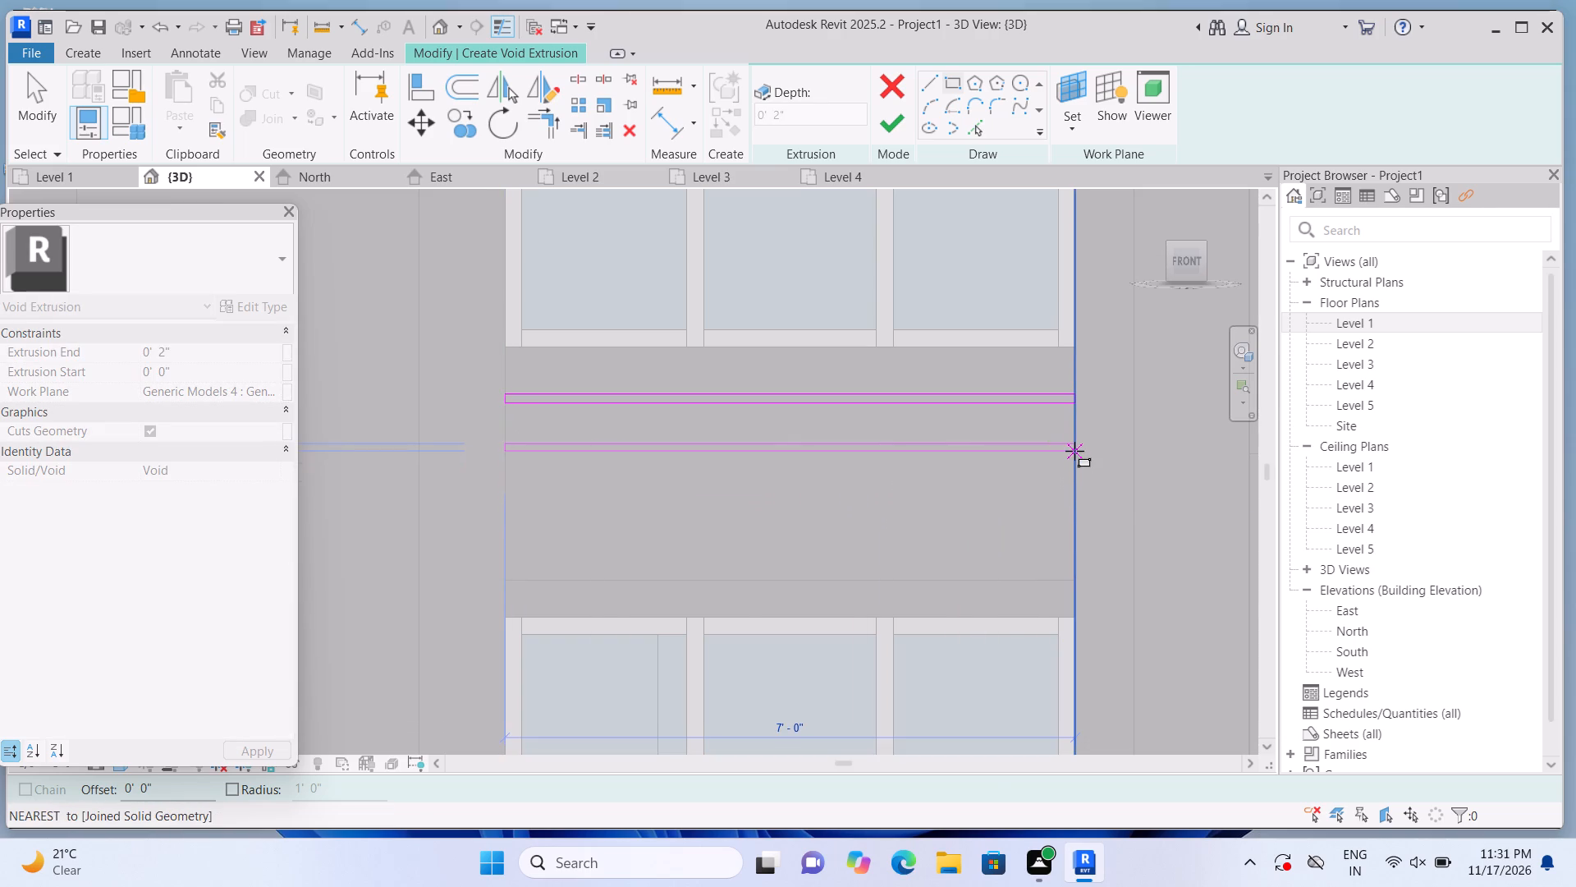
{"action": "left_click", "coordinate": [1074, 451]}
{"action": "key", "text": "Escape"}
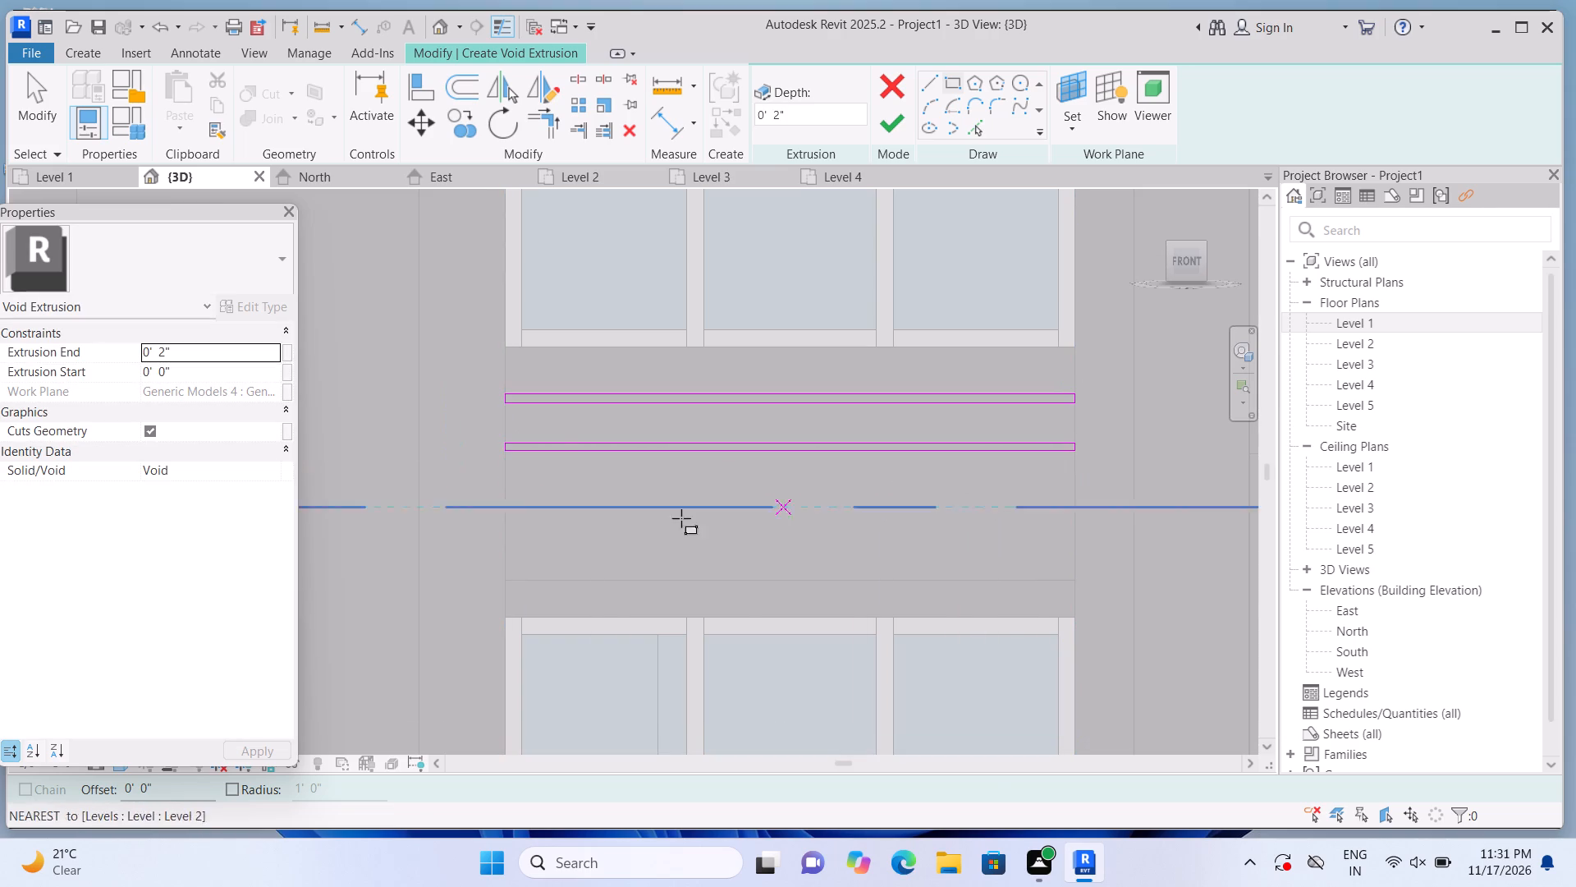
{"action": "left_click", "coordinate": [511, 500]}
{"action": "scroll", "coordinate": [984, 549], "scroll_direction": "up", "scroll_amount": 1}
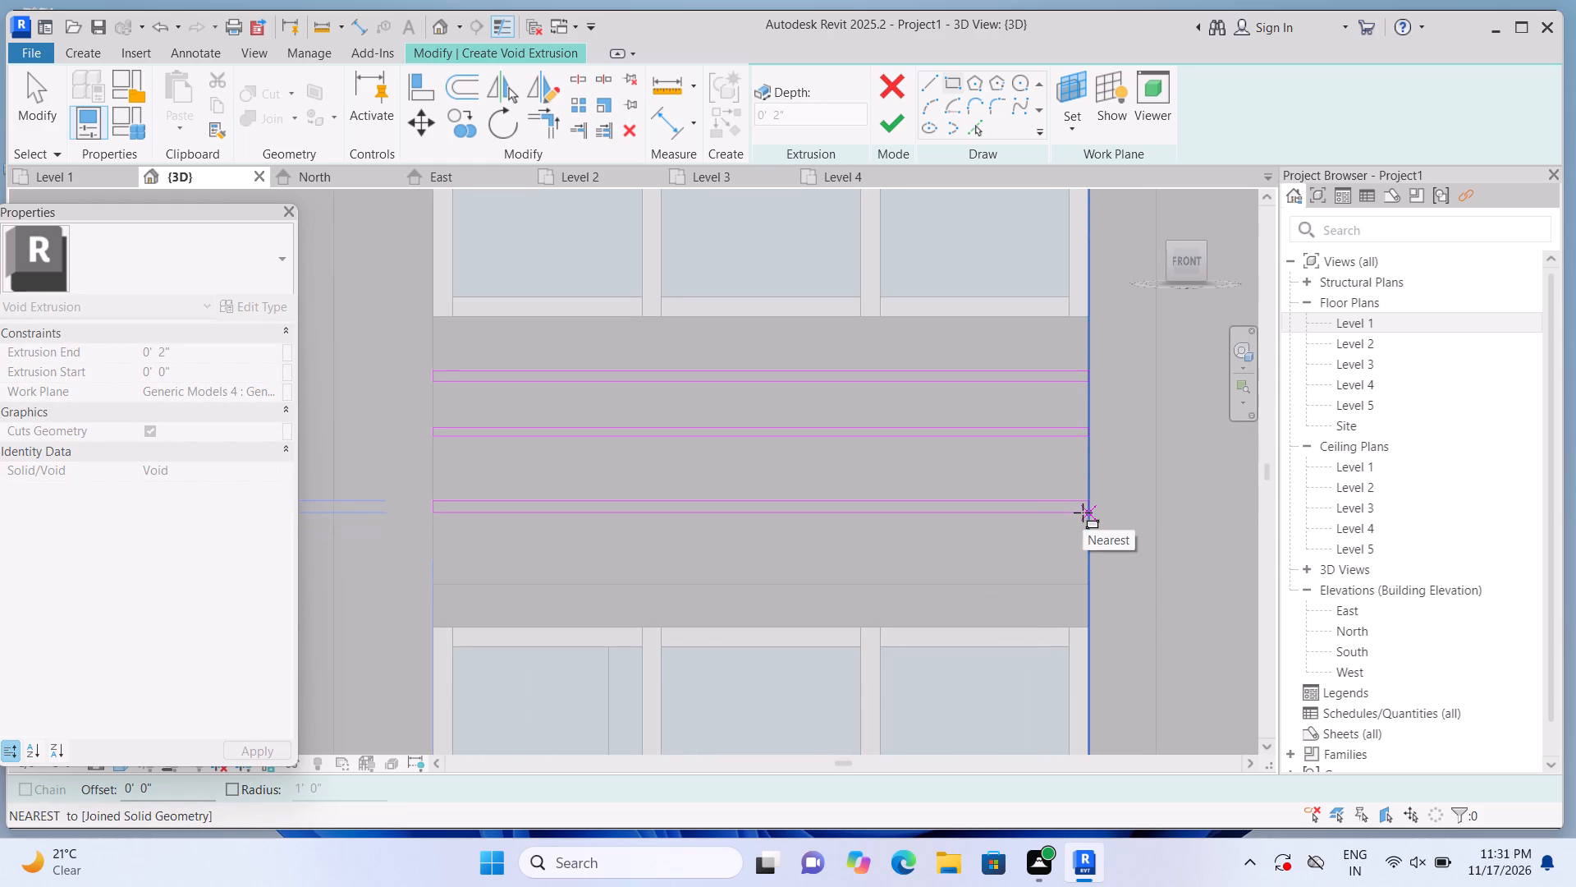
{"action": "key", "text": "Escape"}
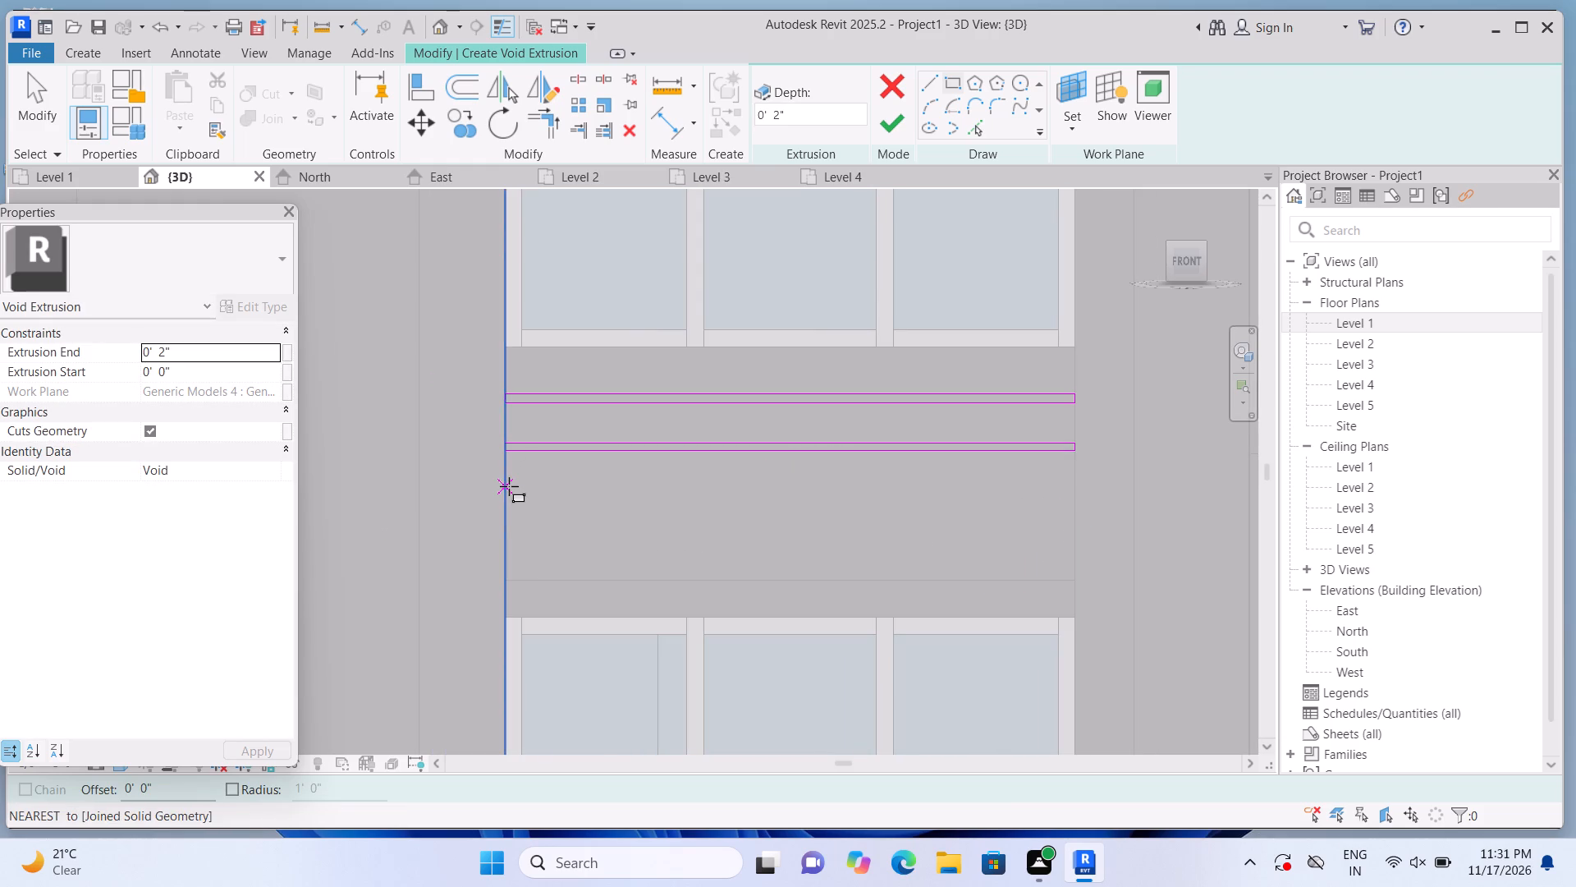
Sketch two more thin full-width rectangles below the first pair, spaced roughly evenly down the panel between the middle windows.
{"action": "left_click", "coordinate": [509, 487]}
{"action": "scroll", "coordinate": [775, 573], "scroll_direction": "up", "scroll_amount": 2}
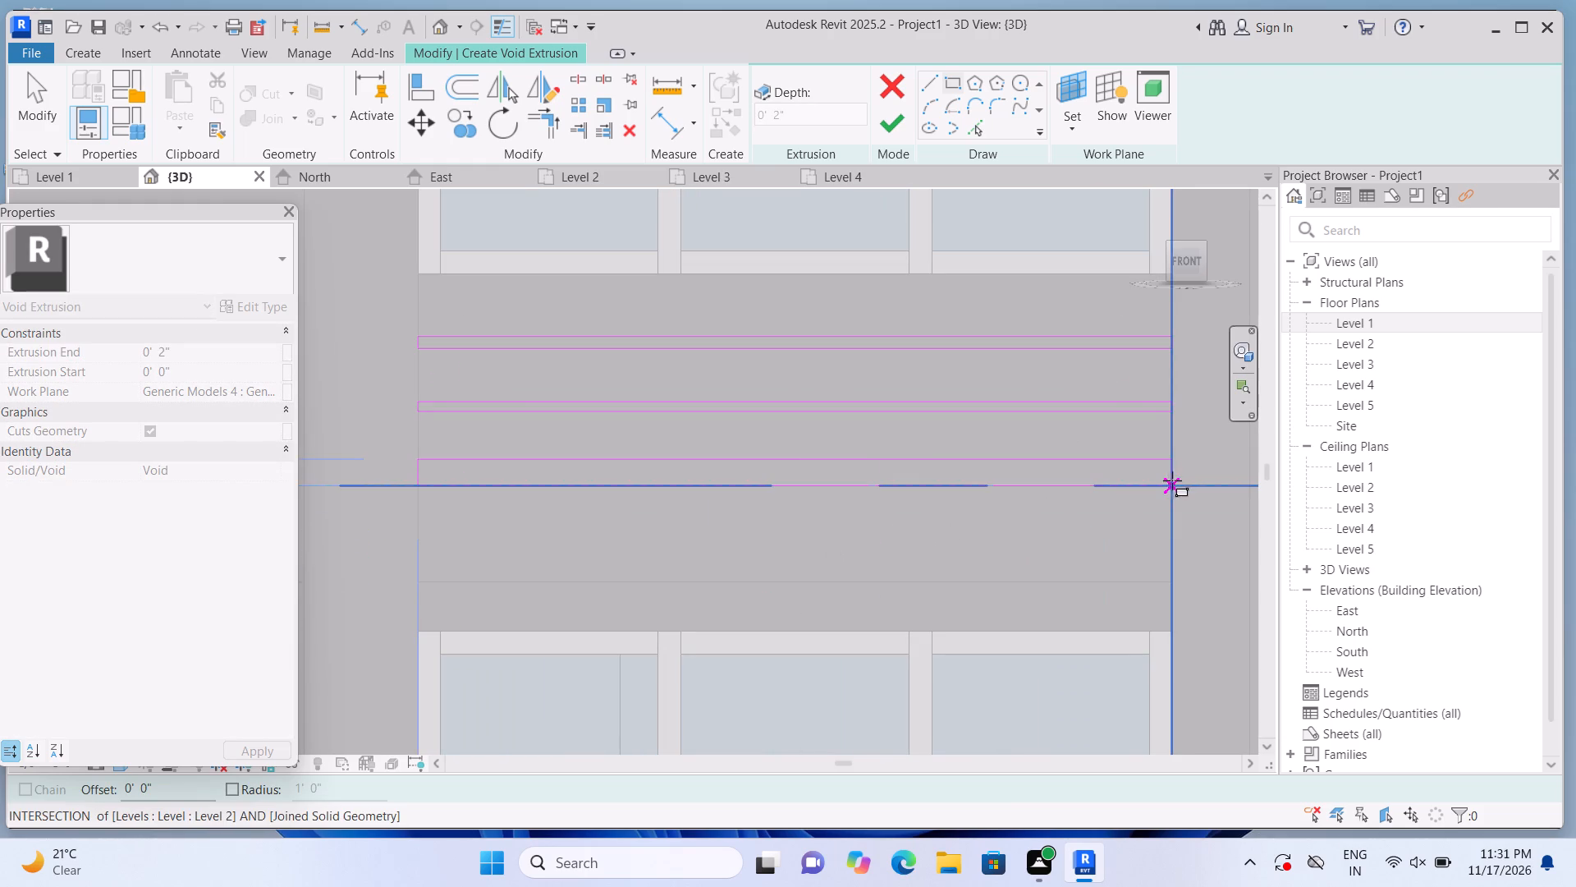
{"action": "left_click", "coordinate": [1175, 471]}
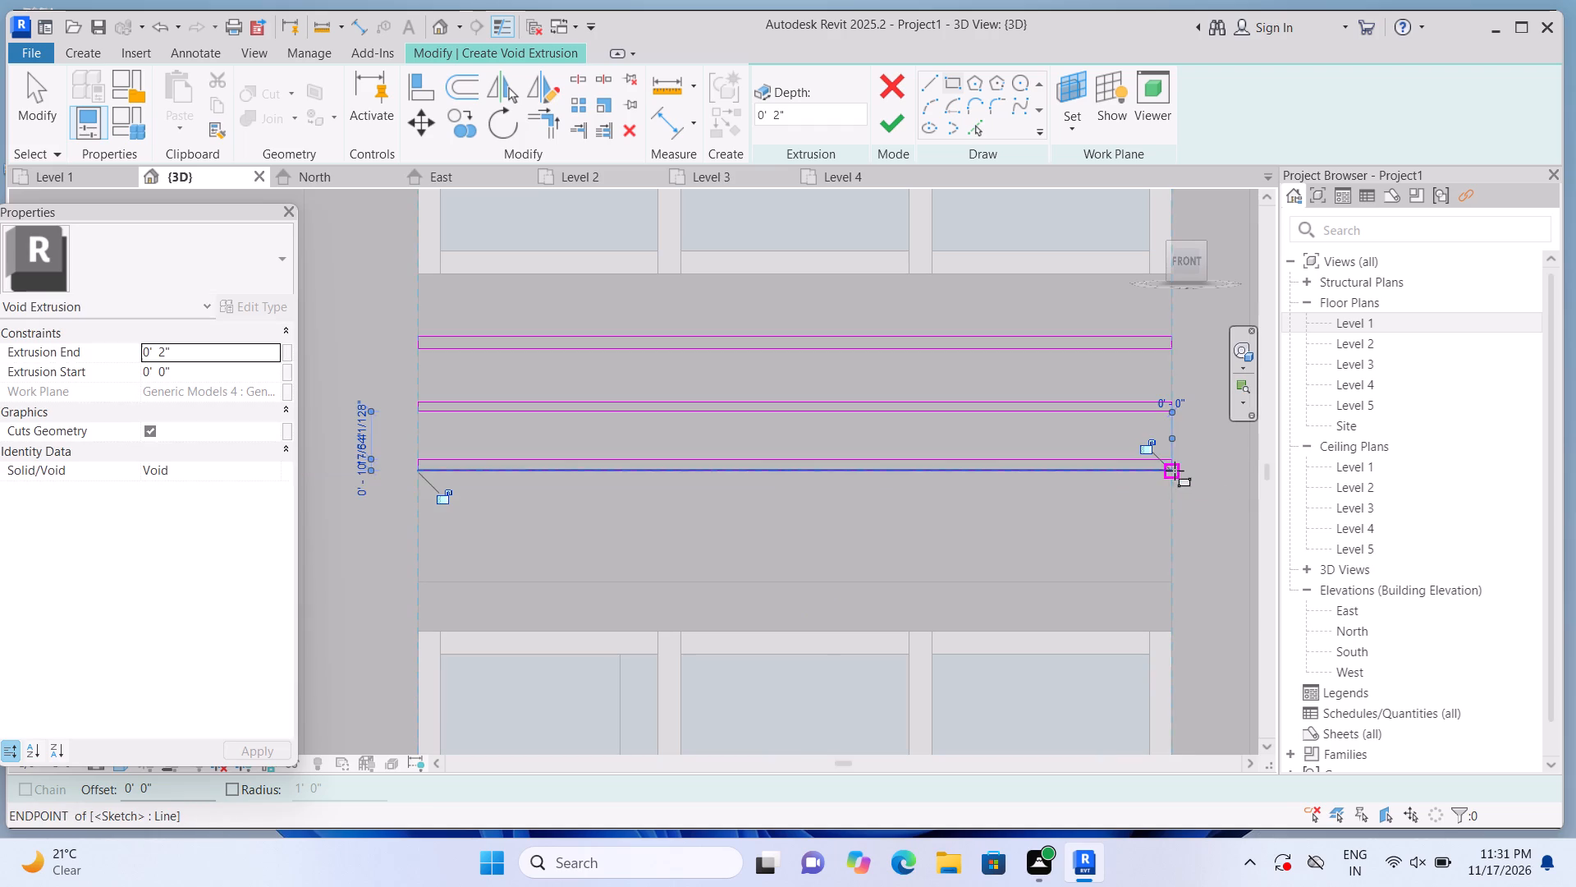
{"action": "key", "text": "Escape"}
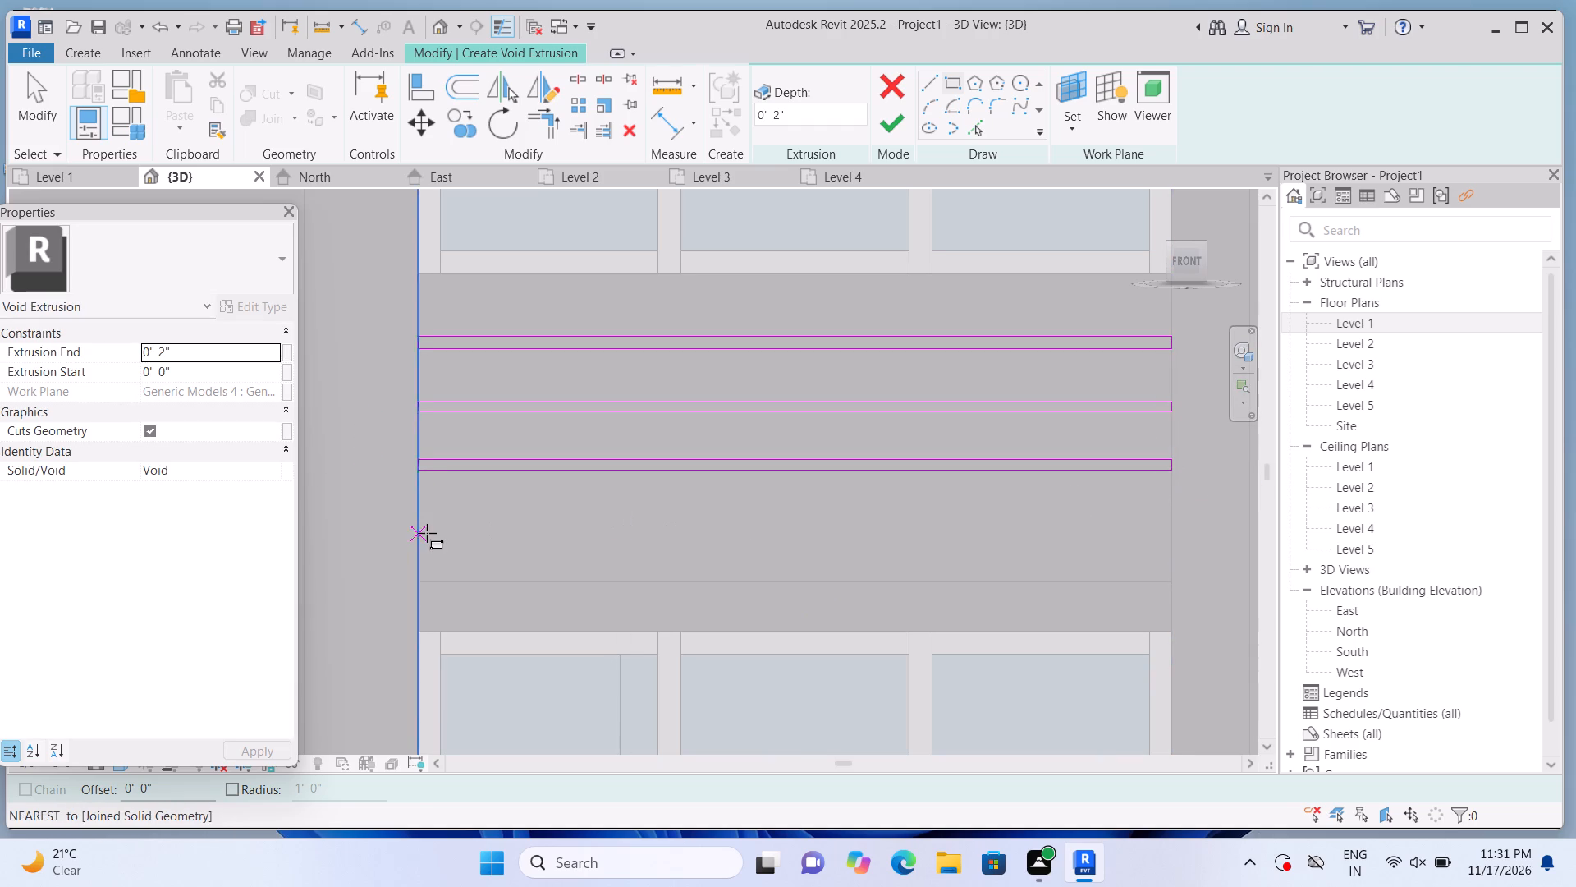
{"action": "left_click", "coordinate": [424, 525]}
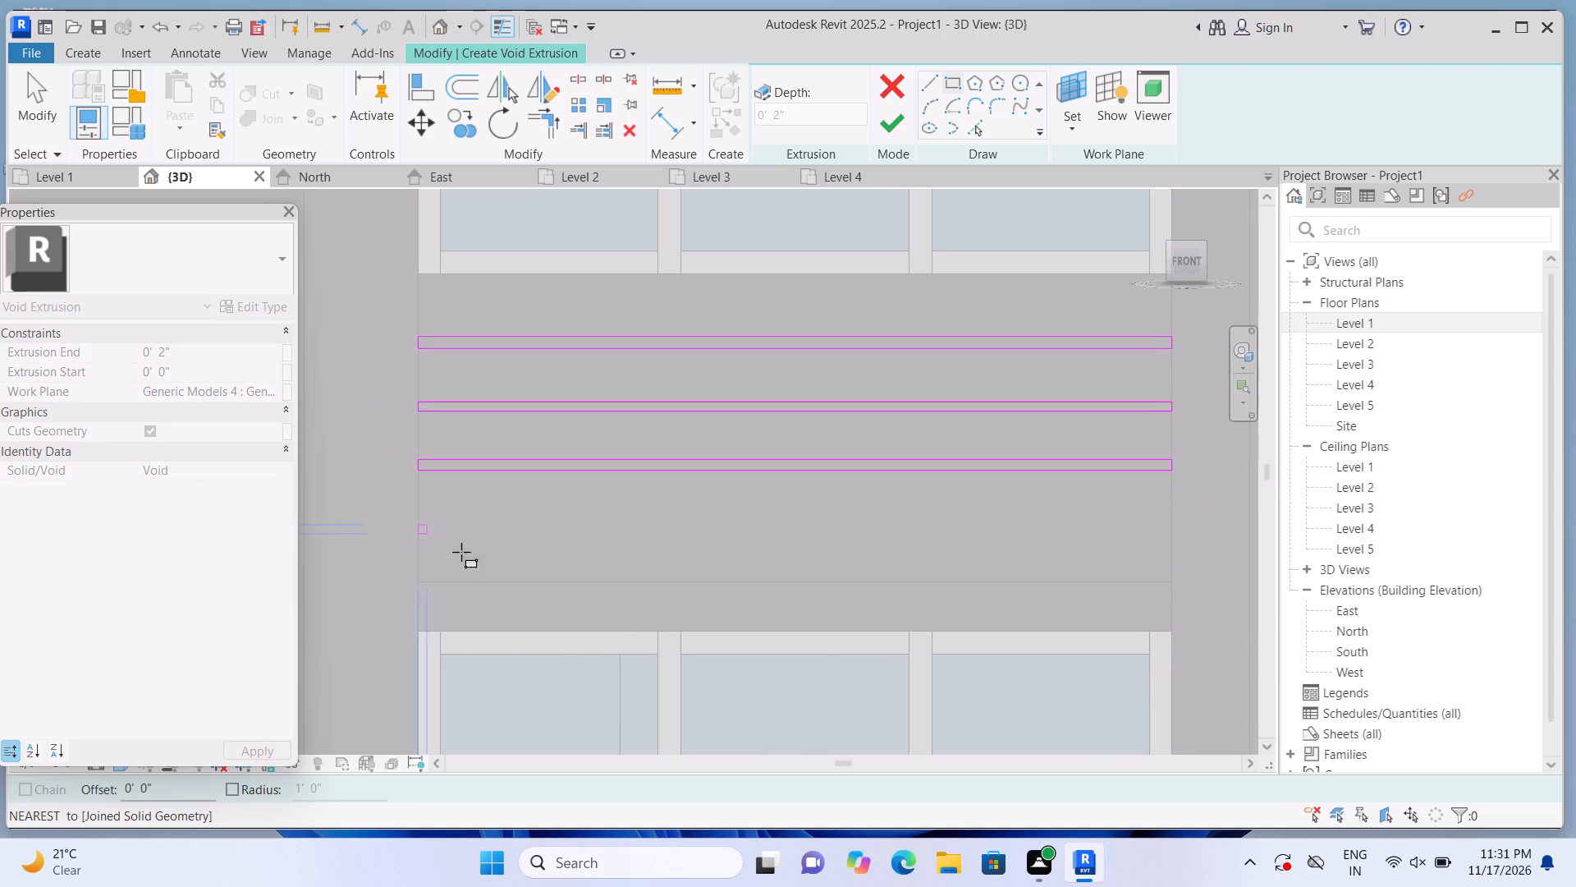
{"action": "scroll", "coordinate": [985, 558], "scroll_direction": "up", "scroll_amount": 4}
{"action": "scroll", "coordinate": [1029, 555], "scroll_direction": "down", "scroll_amount": 5}
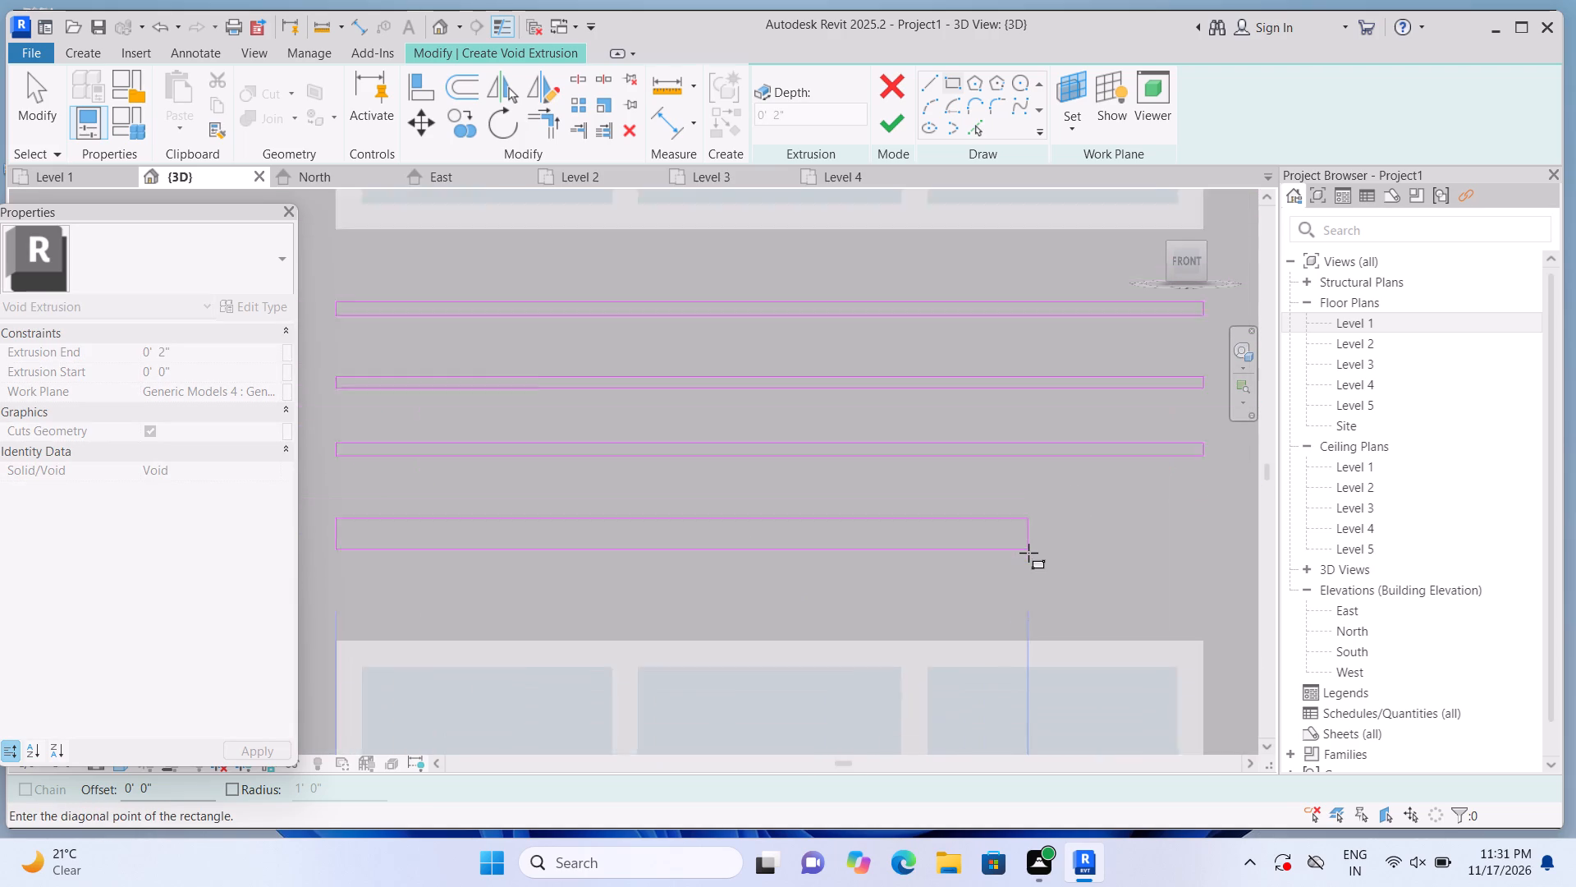
{"action": "scroll", "coordinate": [1029, 553], "scroll_direction": "down", "scroll_amount": 1}
{"action": "scroll", "coordinate": [1140, 548], "scroll_direction": "up", "scroll_amount": 3}
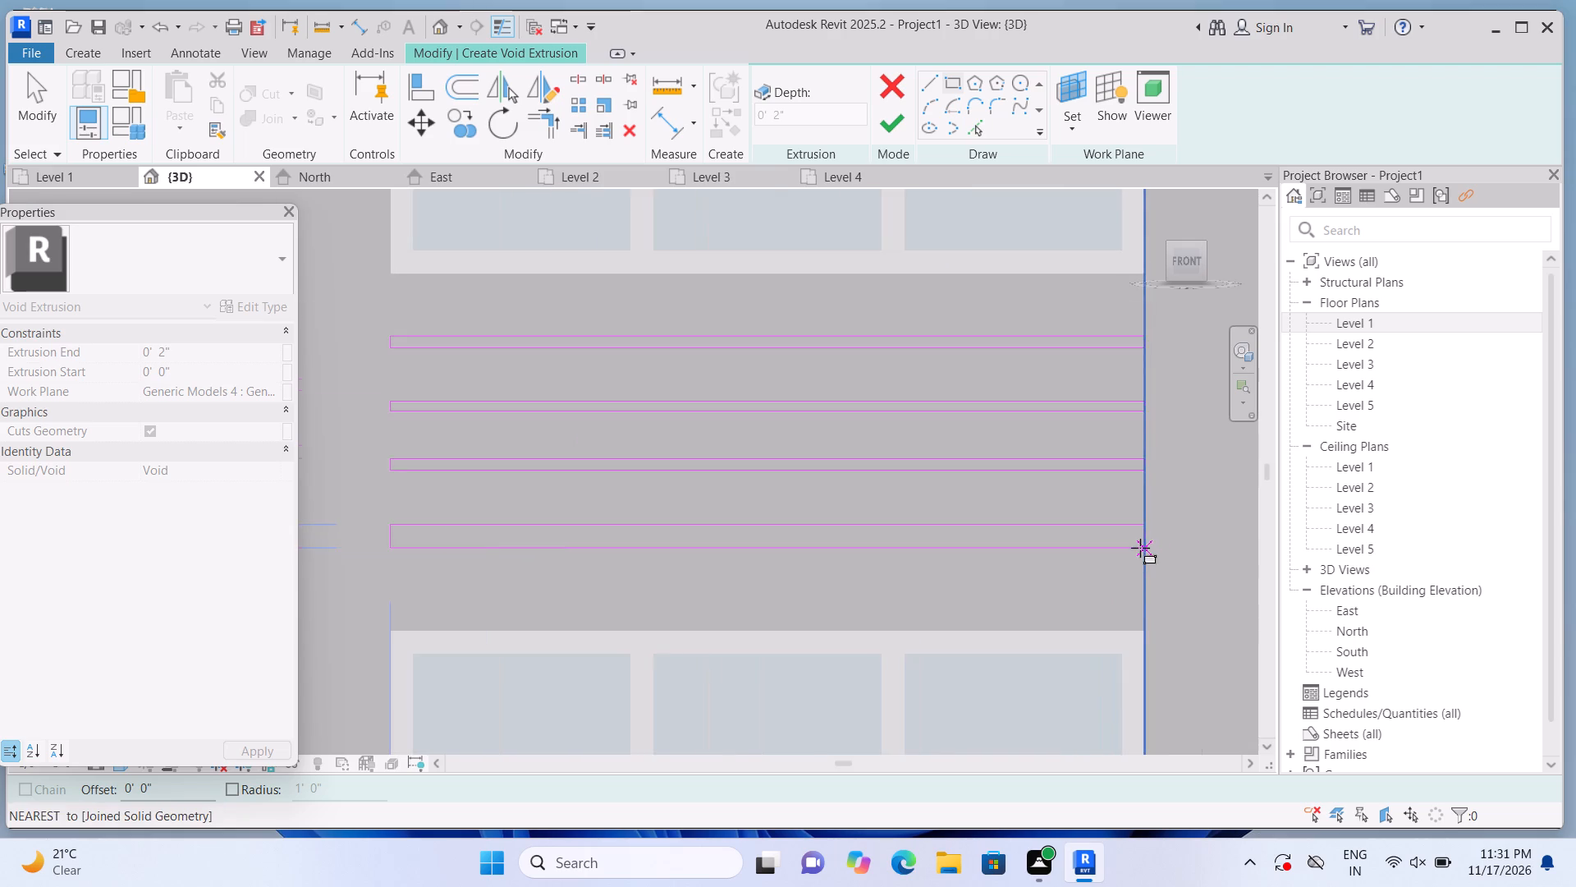
{"action": "scroll", "coordinate": [1140, 548], "scroll_direction": "up", "scroll_amount": 2}
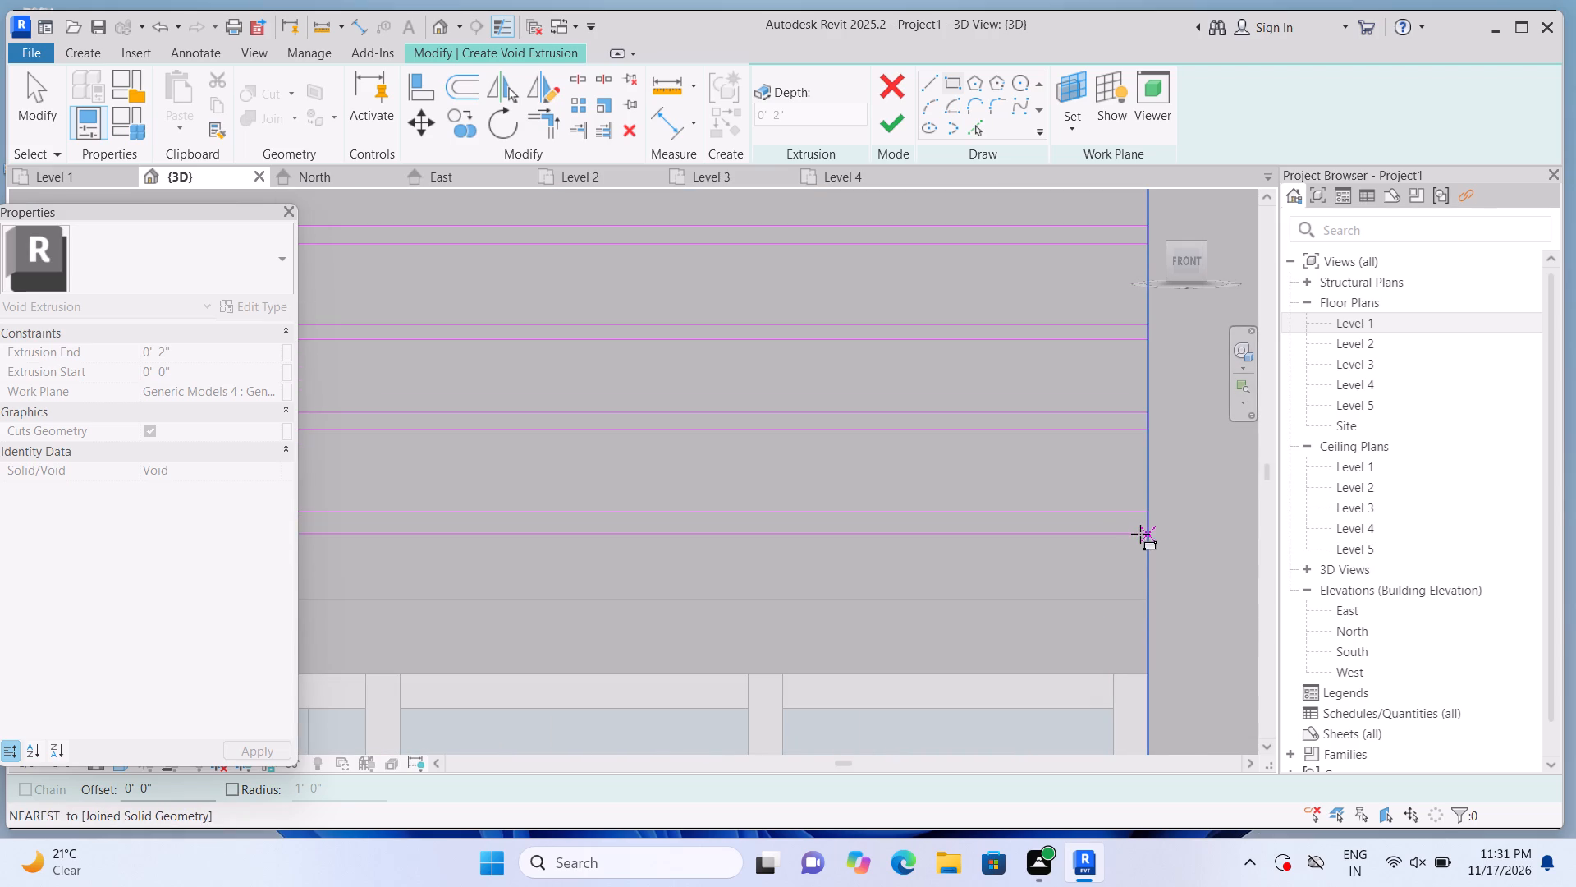
{"action": "left_click", "coordinate": [1144, 523]}
{"action": "key", "text": "Escape"}
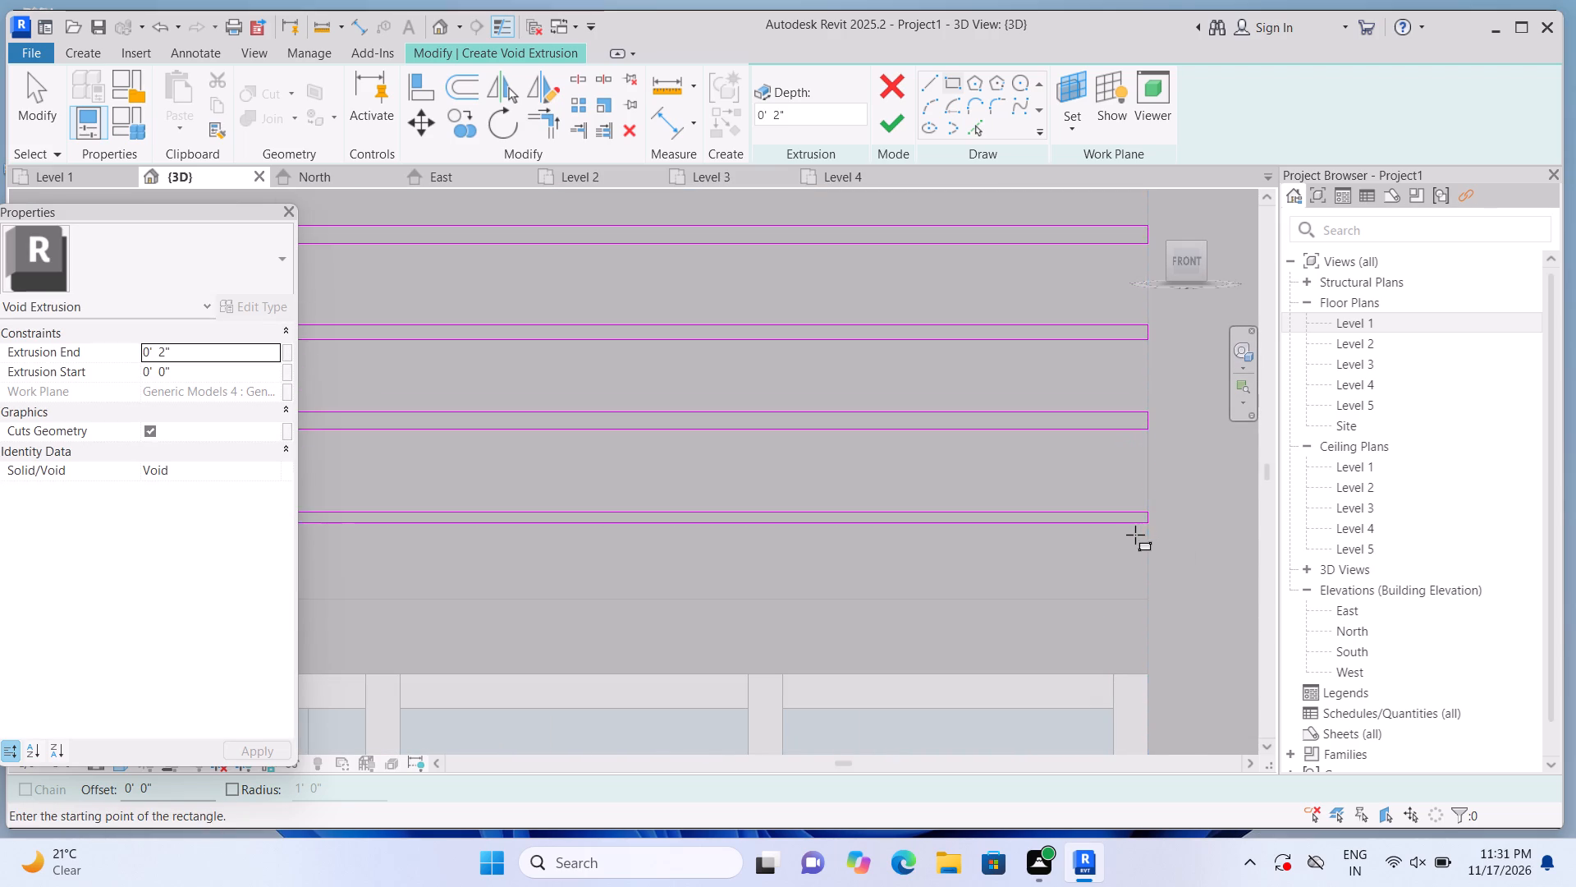
Set the void's extrusion end to 1" and finish the sketch of four thin grooves between the middle windows.
{"action": "scroll", "coordinate": [1135, 534], "scroll_direction": "down", "scroll_amount": 5}
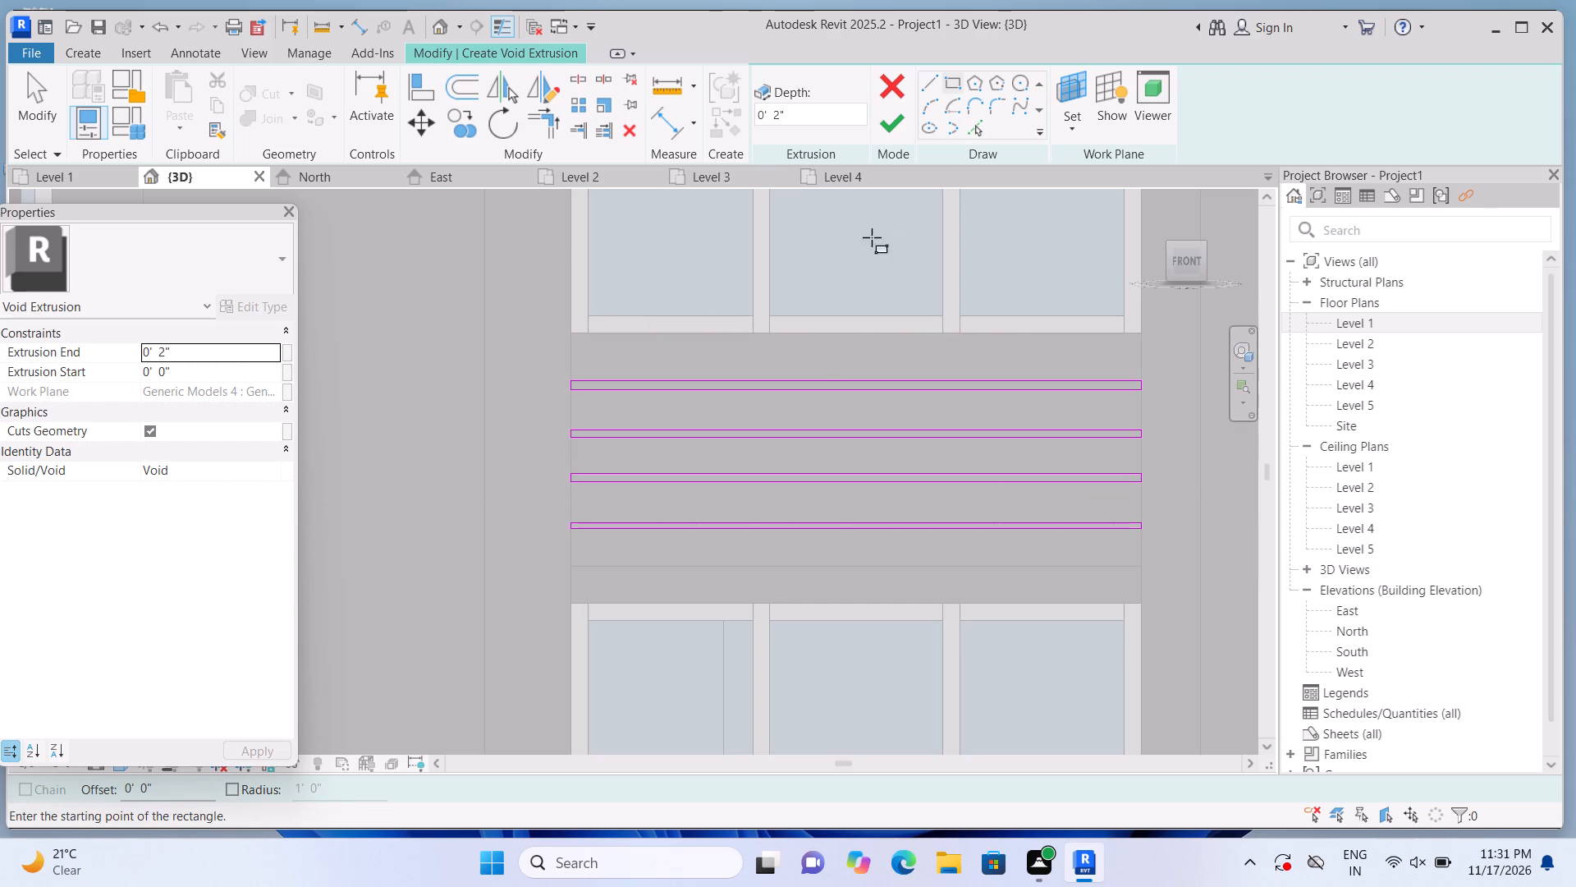
{"action": "left_click", "coordinate": [245, 352]}
{"action": "key", "text": "BackSpace"}
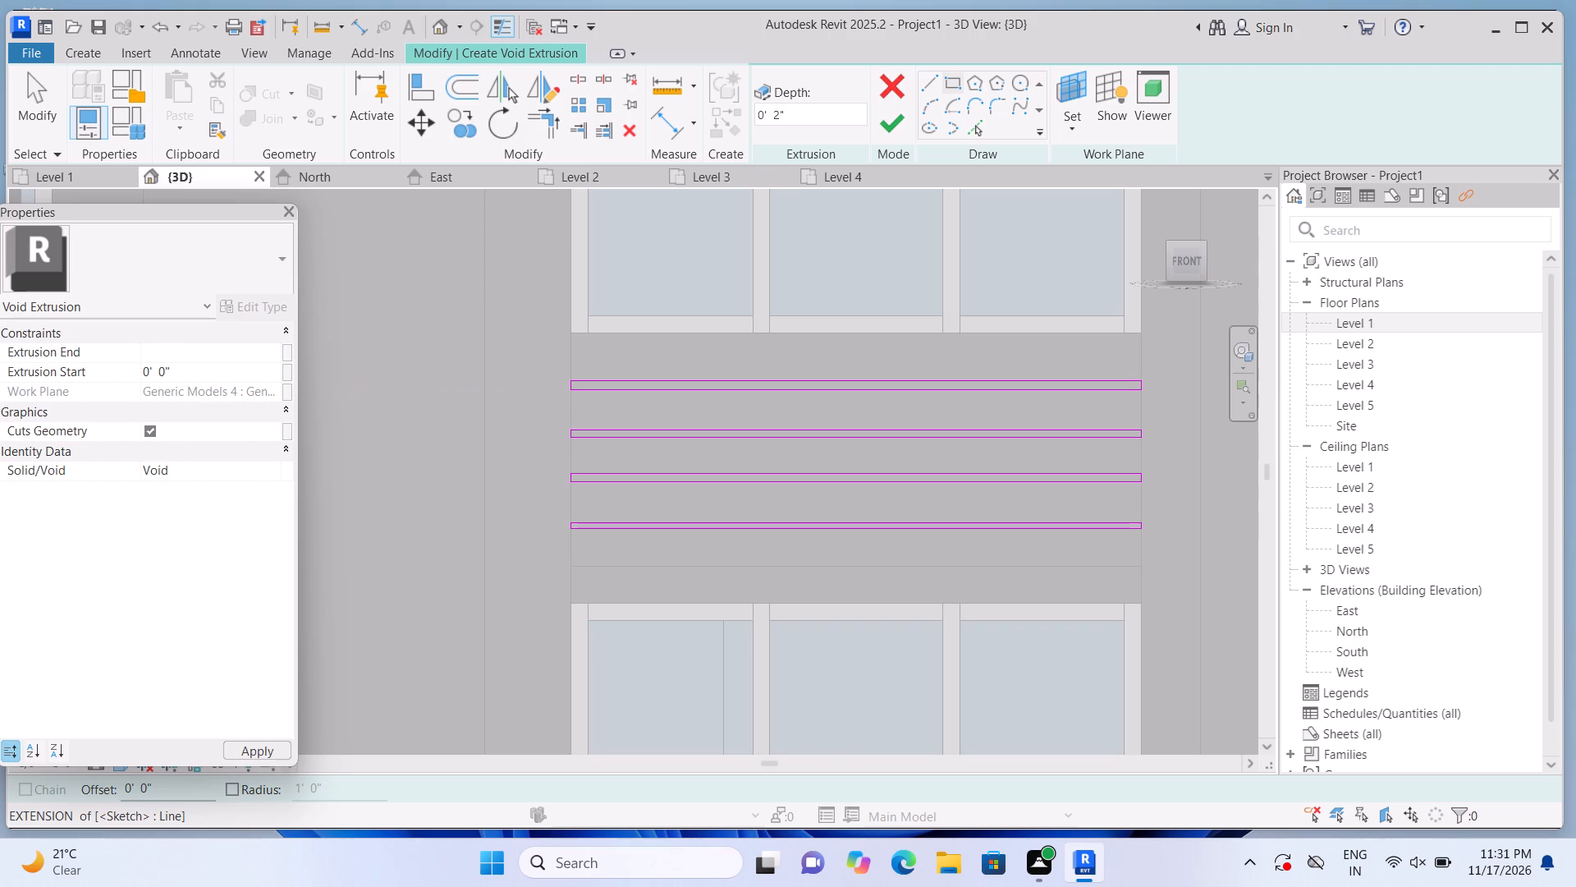
{"action": "type", "text": "1\""}
{"action": "key", "text": "Return"}
{"action": "left_click", "coordinate": [879, 119]}
{"action": "left_click", "coordinate": [424, 442]}
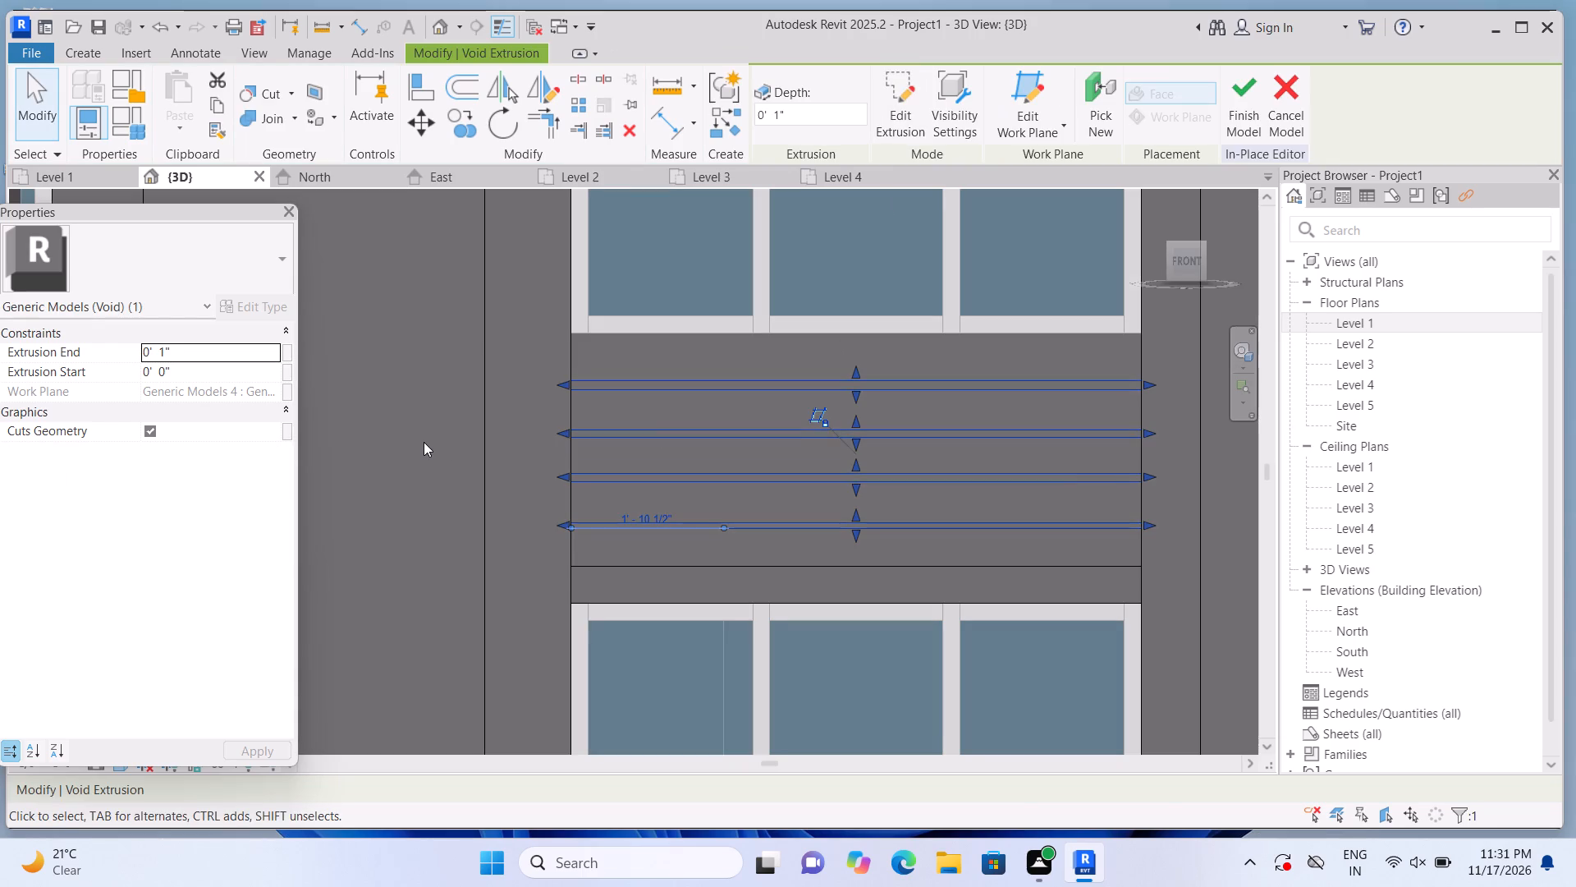
Select the void extrusion with the four horizontal grooves on the panel between the middle windows.
{"action": "scroll", "coordinate": [520, 443], "scroll_direction": "down", "scroll_amount": 12}
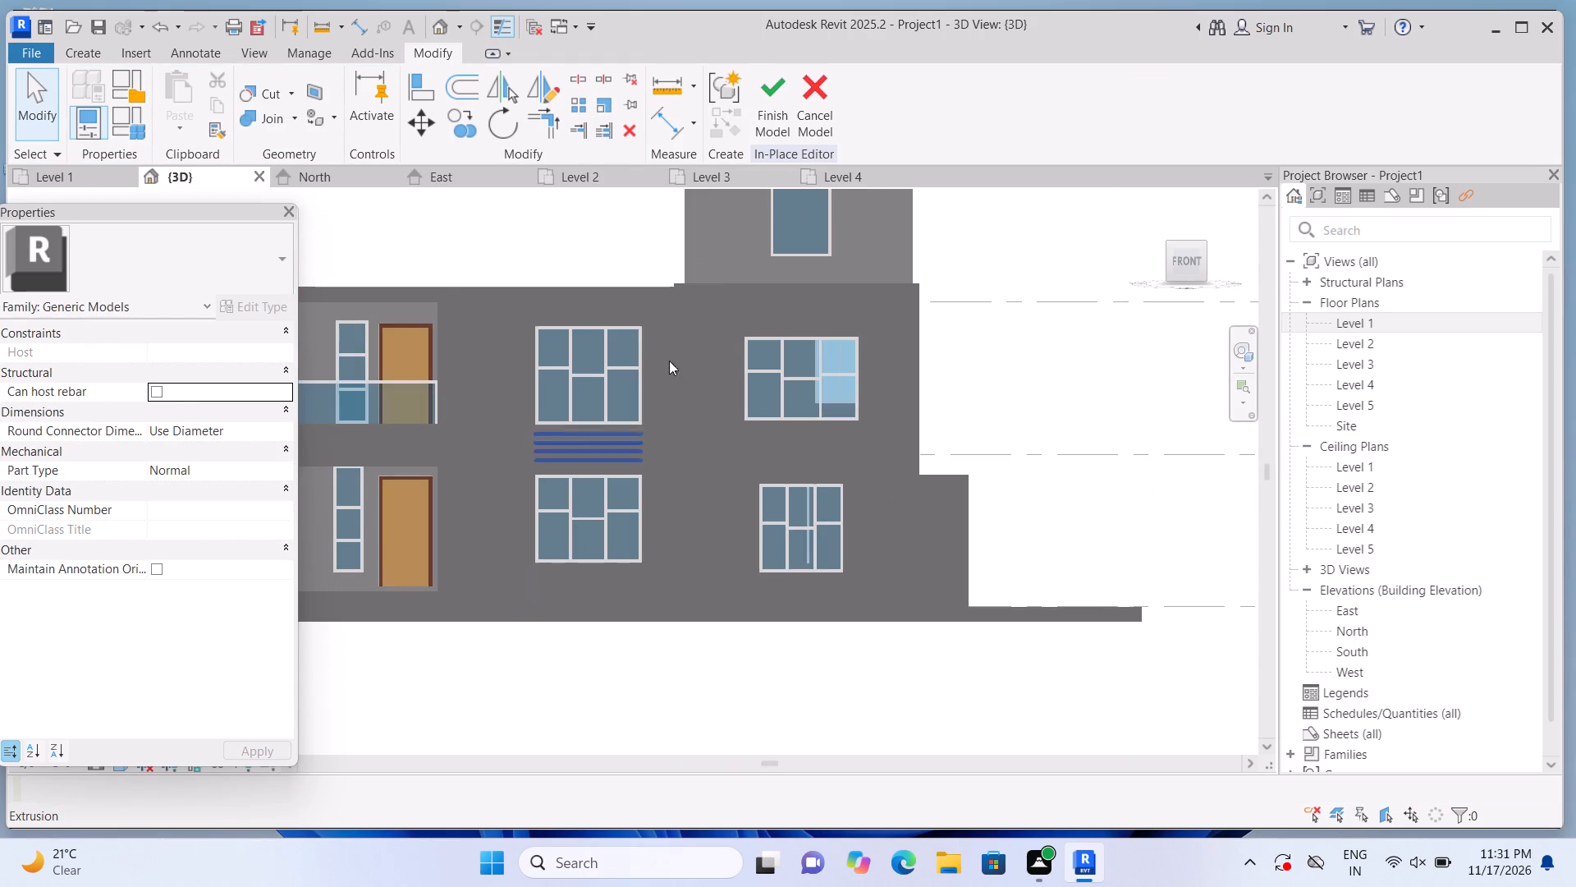
{"action": "scroll", "coordinate": [565, 422], "scroll_direction": "up", "scroll_amount": 12}
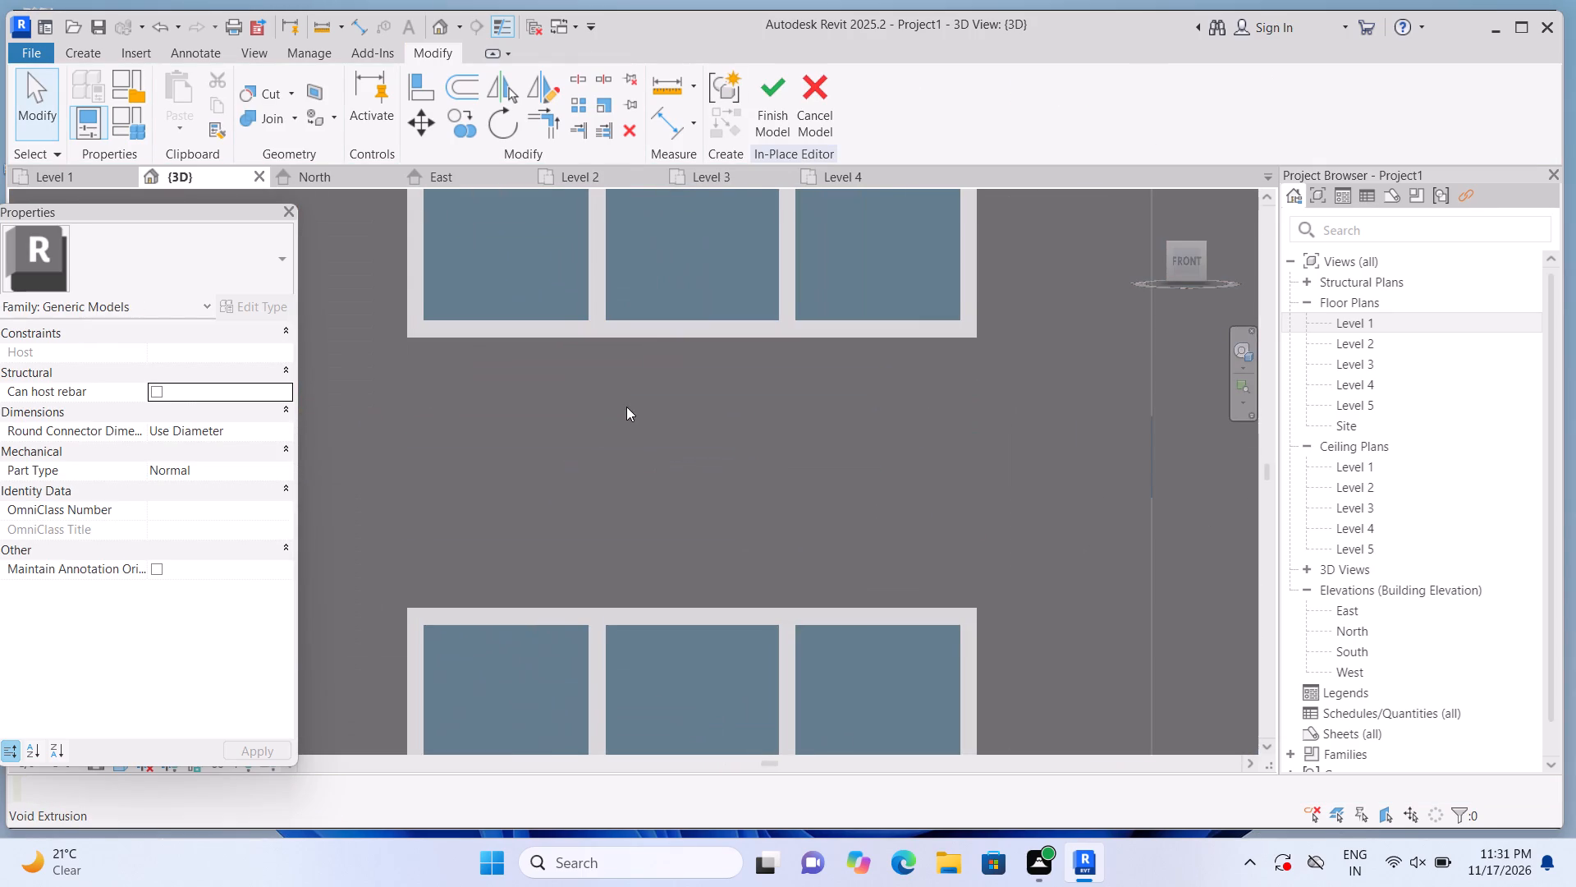
{"action": "left_click", "coordinate": [637, 418]}
{"action": "scroll", "coordinate": [654, 414], "scroll_direction": "down", "scroll_amount": 3}
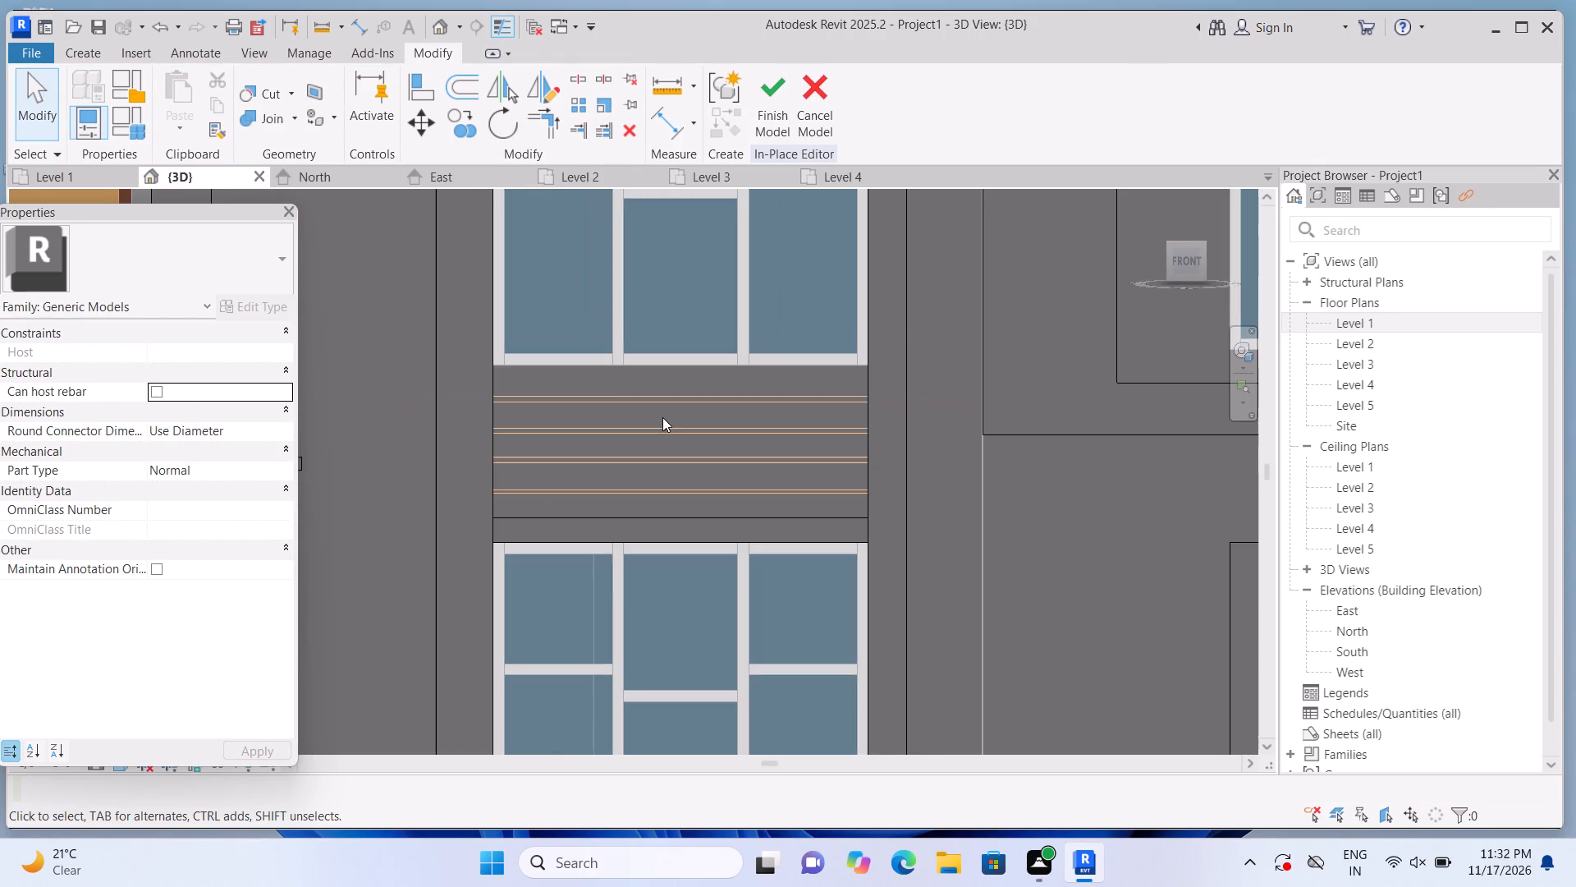
{"action": "left_click", "coordinate": [678, 394]}
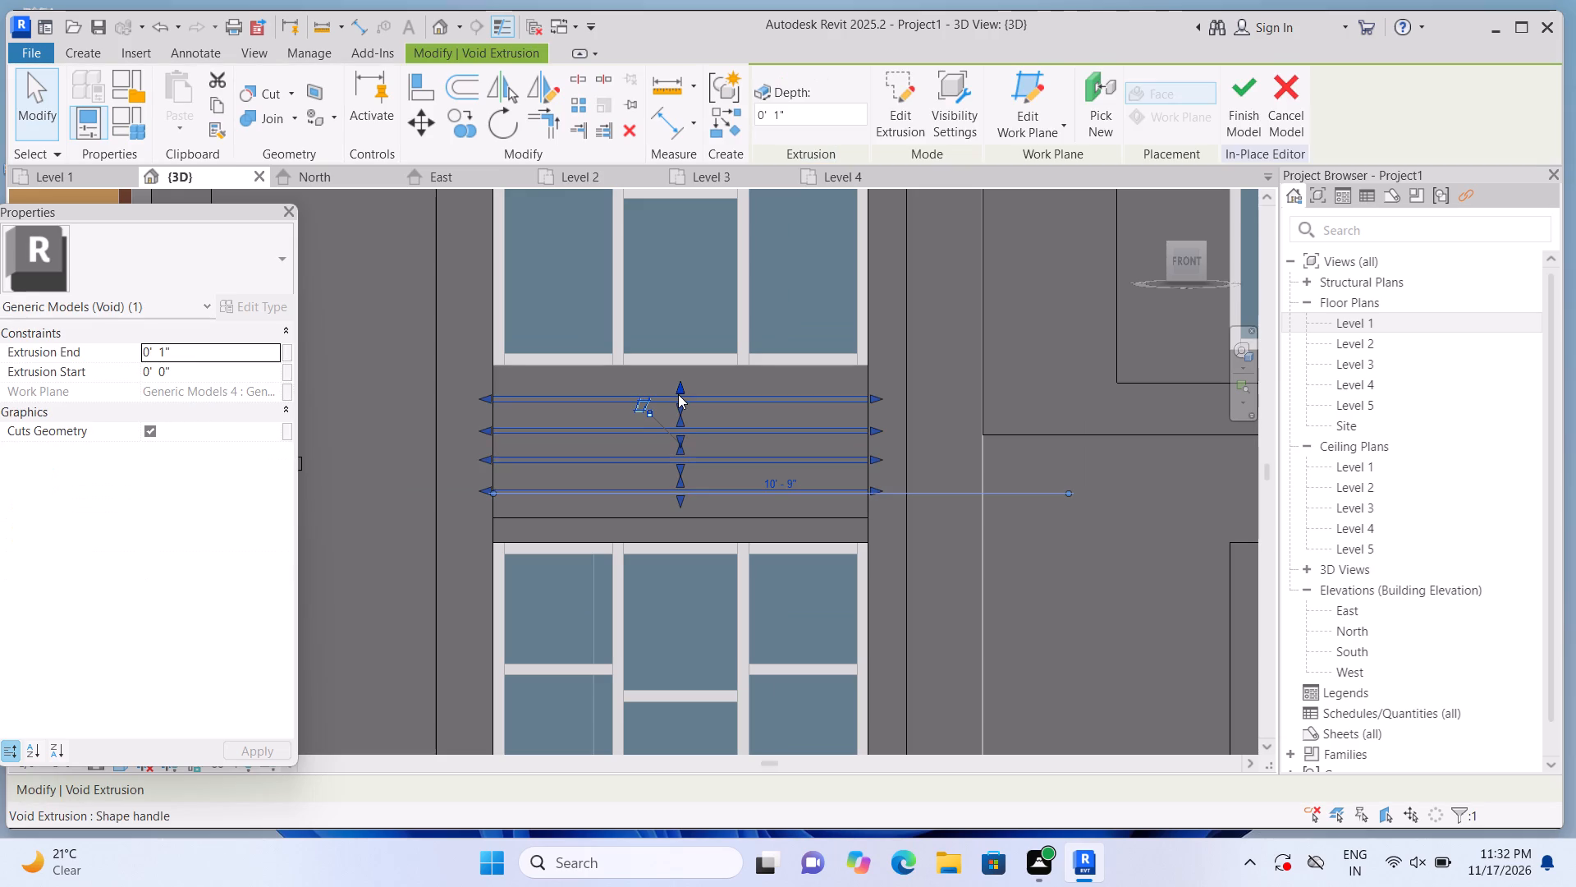
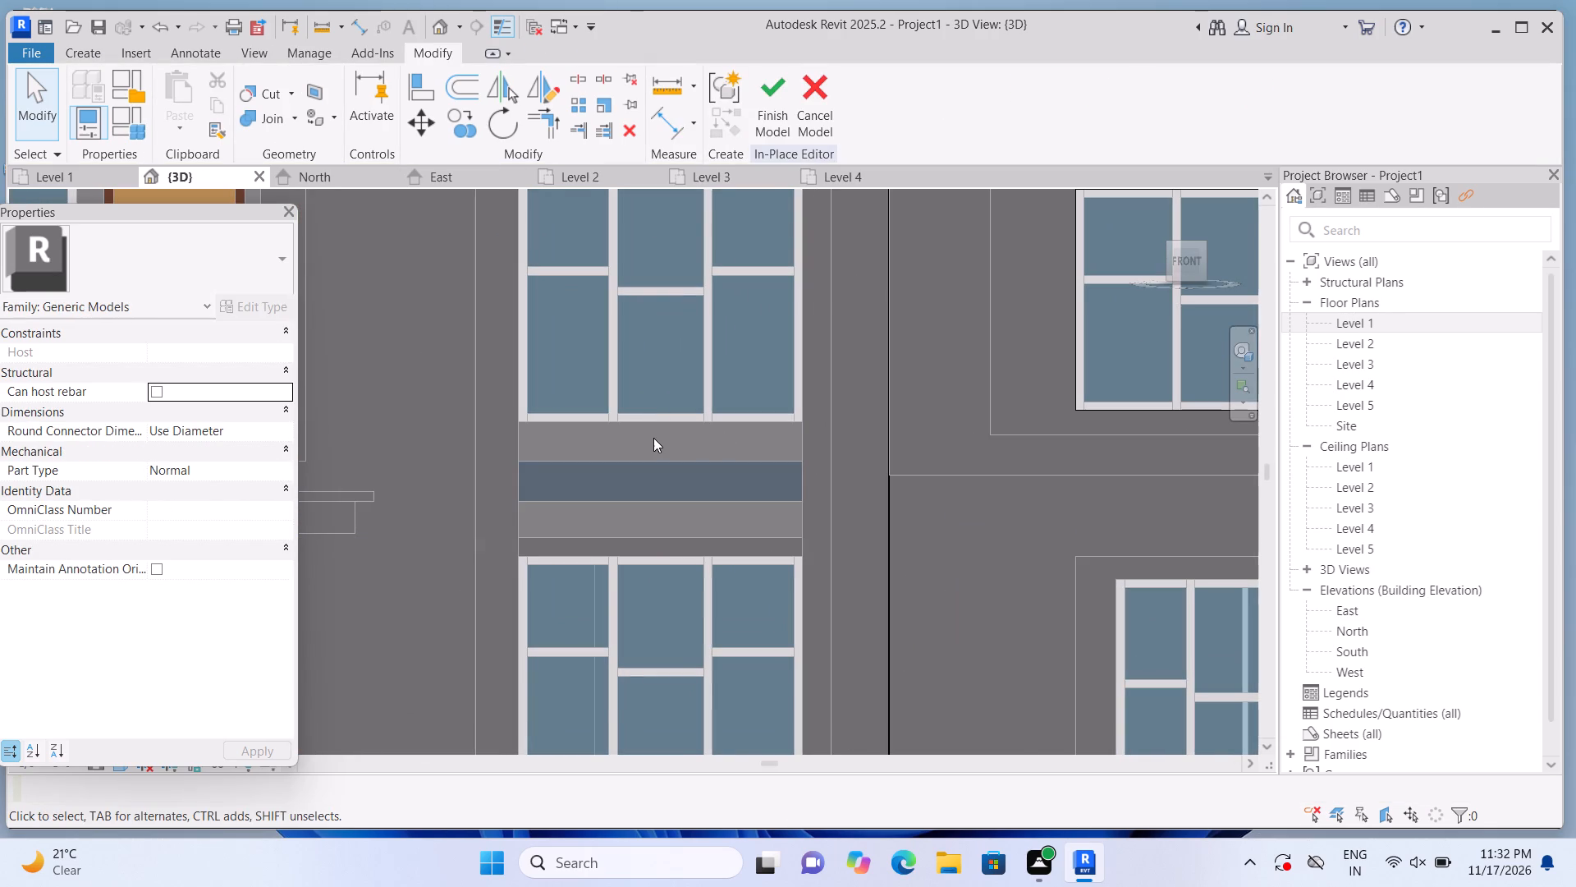
Extrude a 1" thick solid rectangle, about 7'-0" by 2'-10", on the wall face between the upper and lower middle windows.
{"action": "scroll", "coordinate": [653, 438], "scroll_direction": "up", "scroll_amount": 1}
{"action": "left_click", "coordinate": [89, 54]}
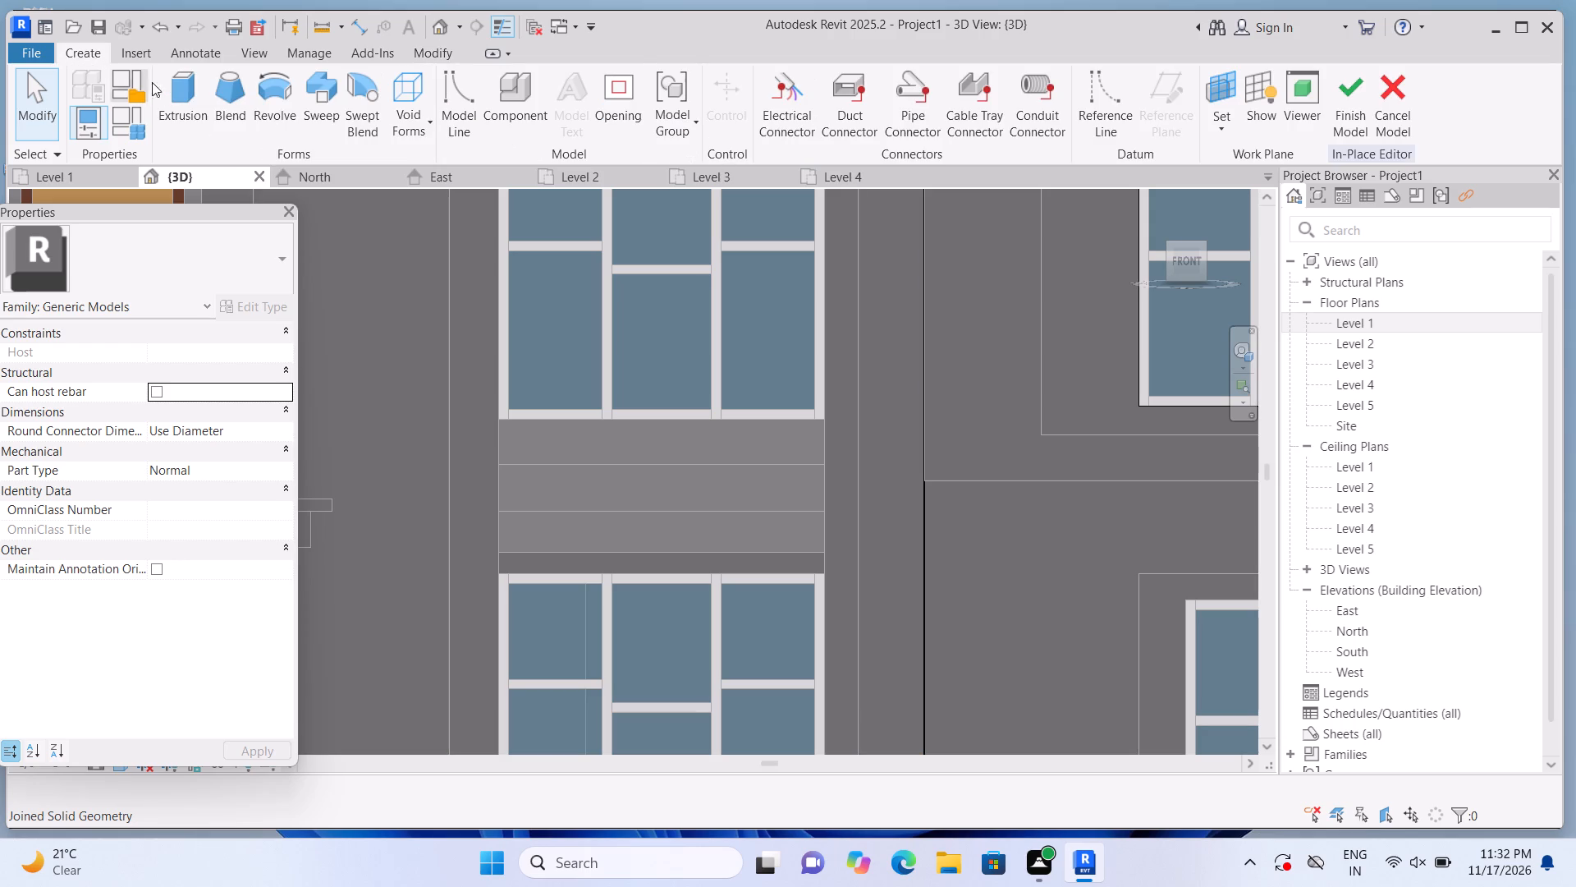
{"action": "left_click", "coordinate": [163, 88]}
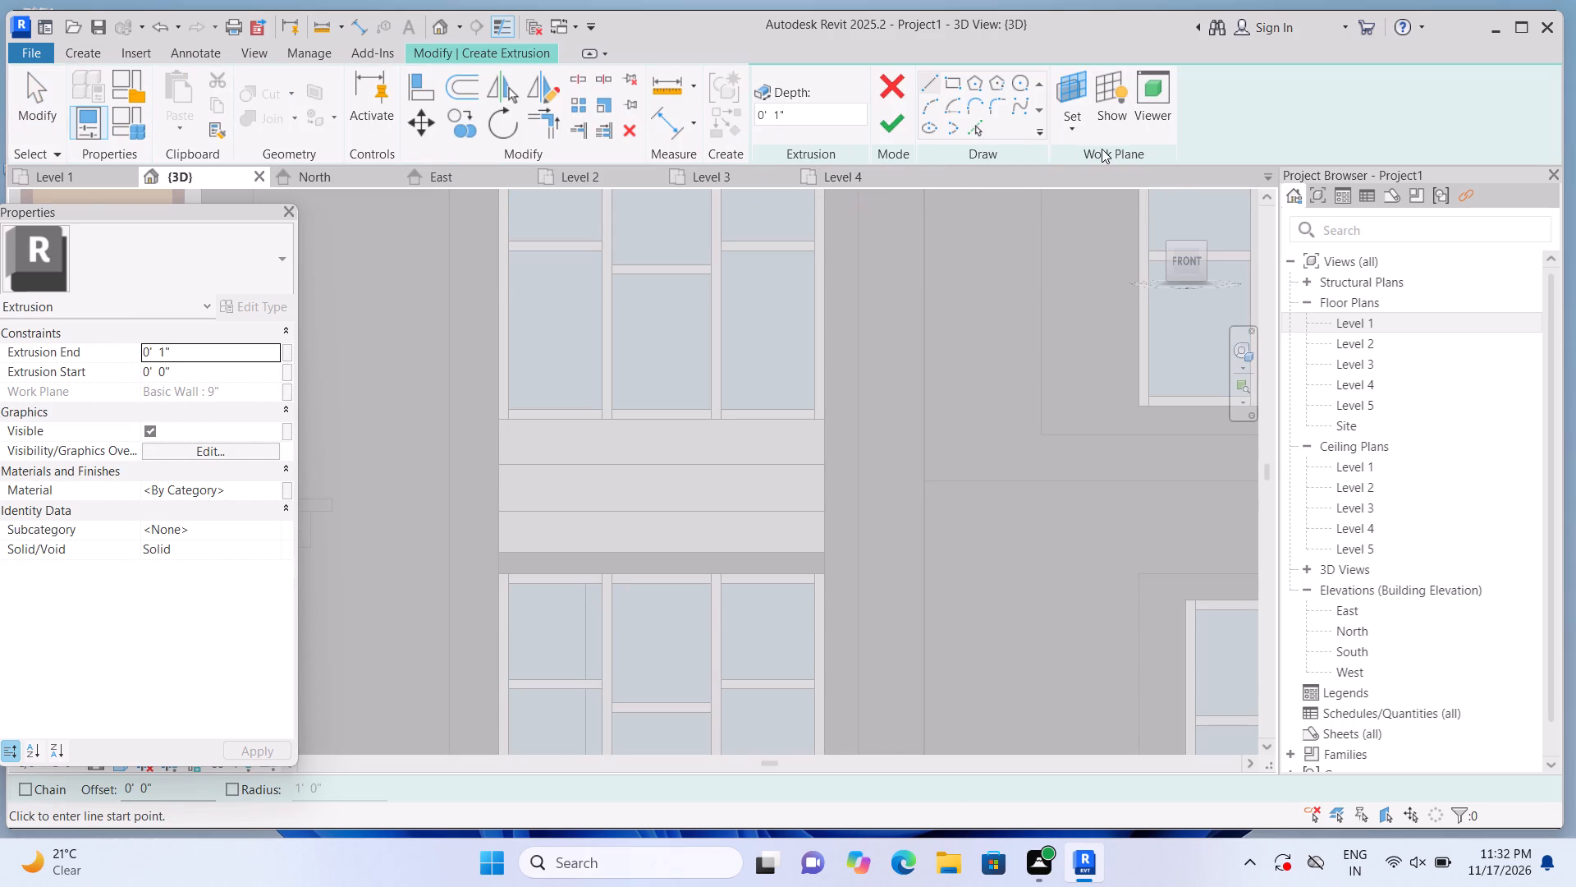
{"action": "left_click", "coordinate": [1079, 130]}
{"action": "left_click", "coordinate": [1088, 198]}
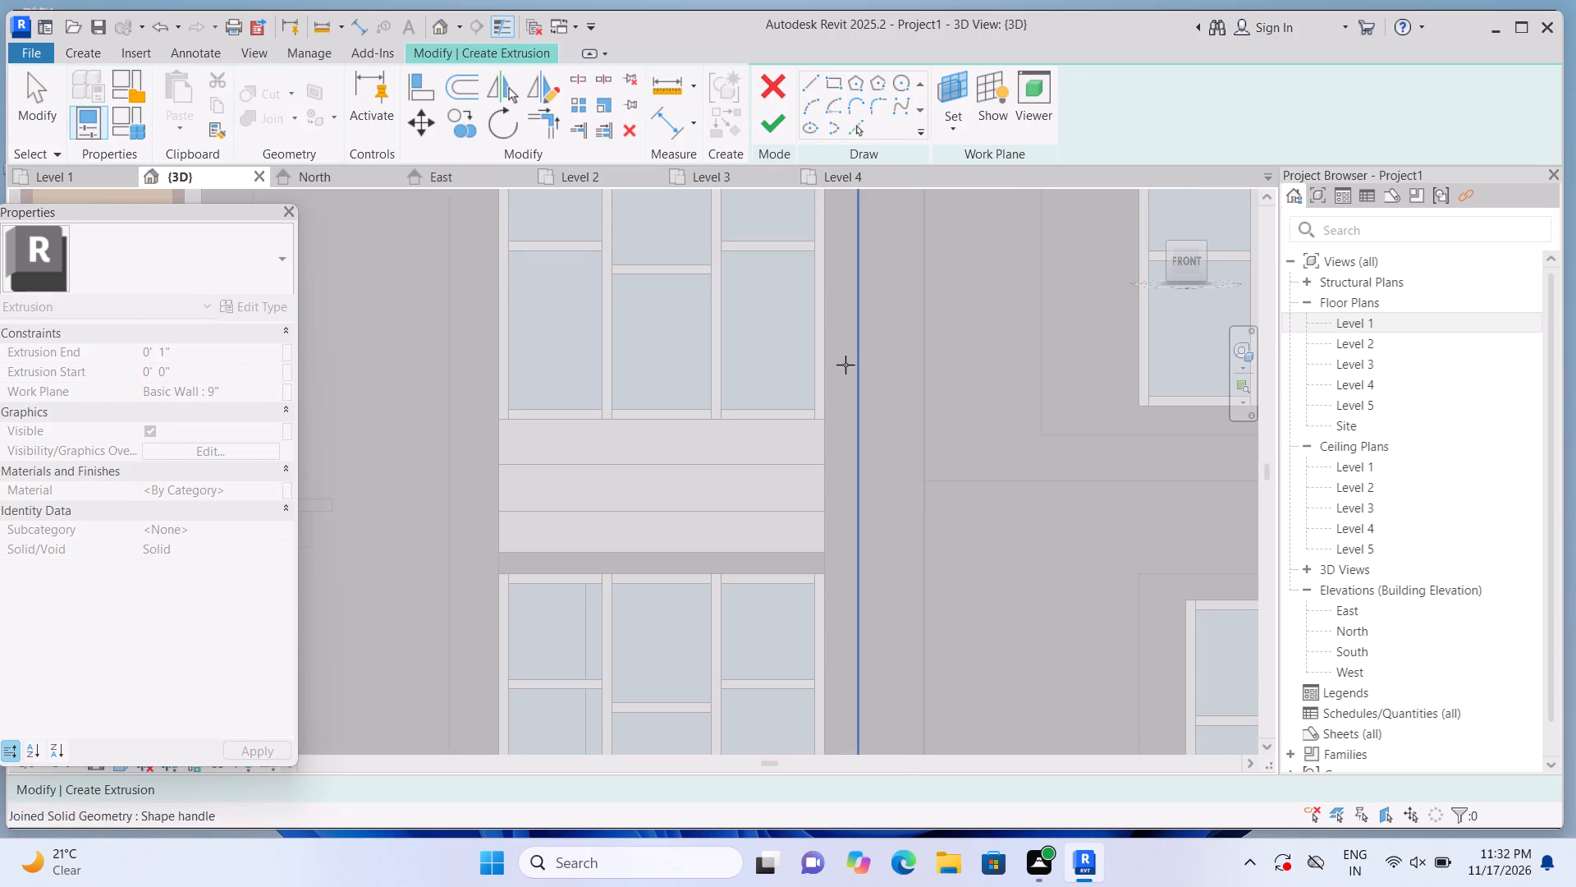
{"action": "left_click", "coordinate": [710, 445]}
{"action": "left_click", "coordinate": [946, 85]}
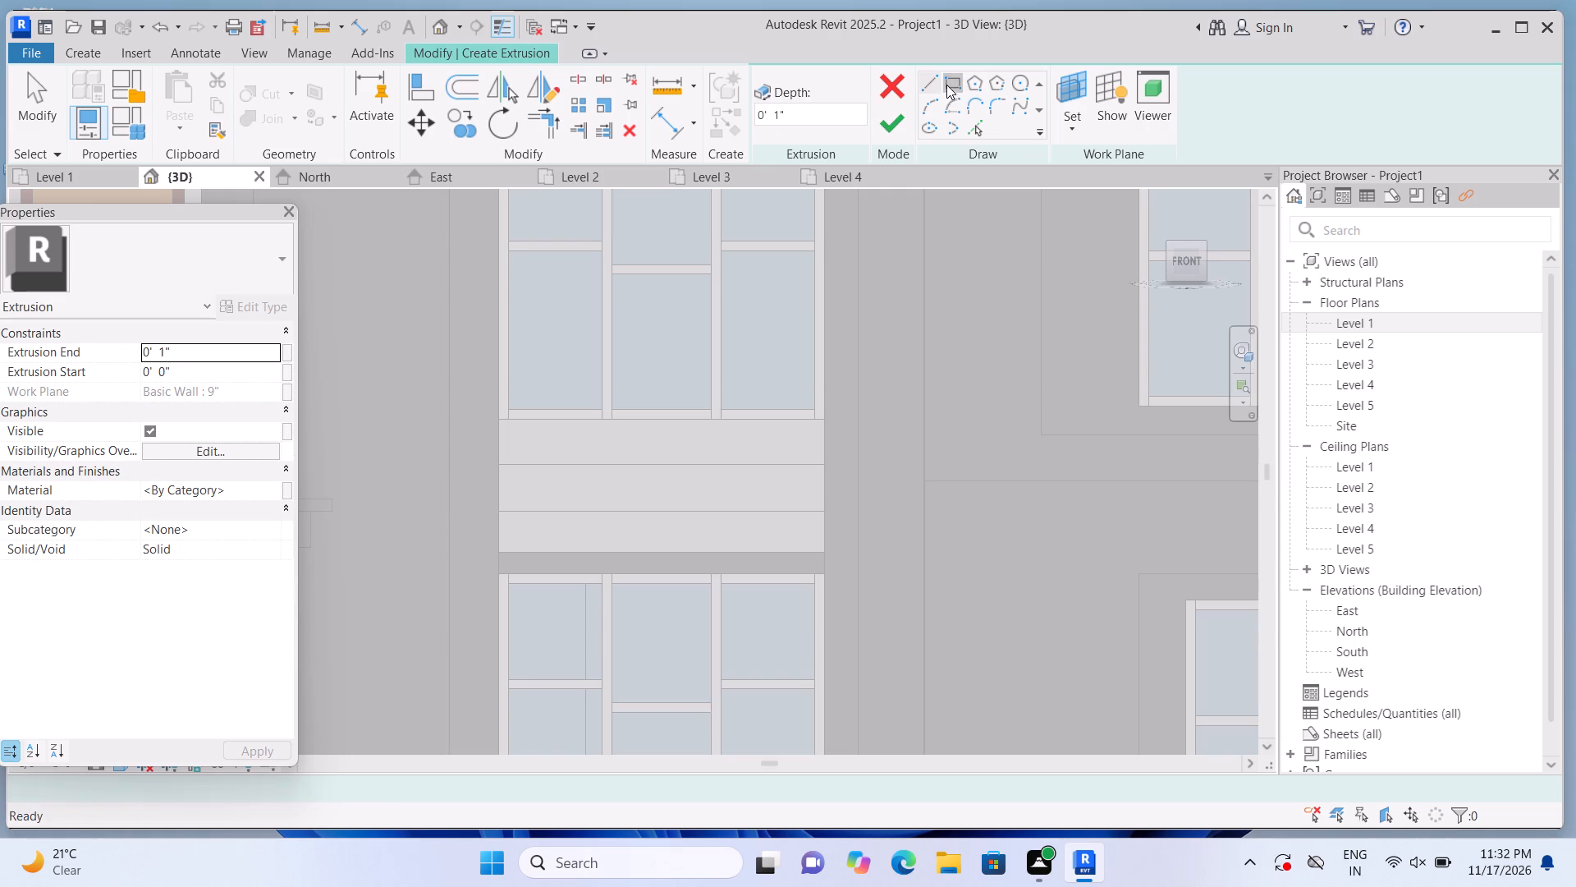
{"action": "left_click", "coordinate": [503, 423]}
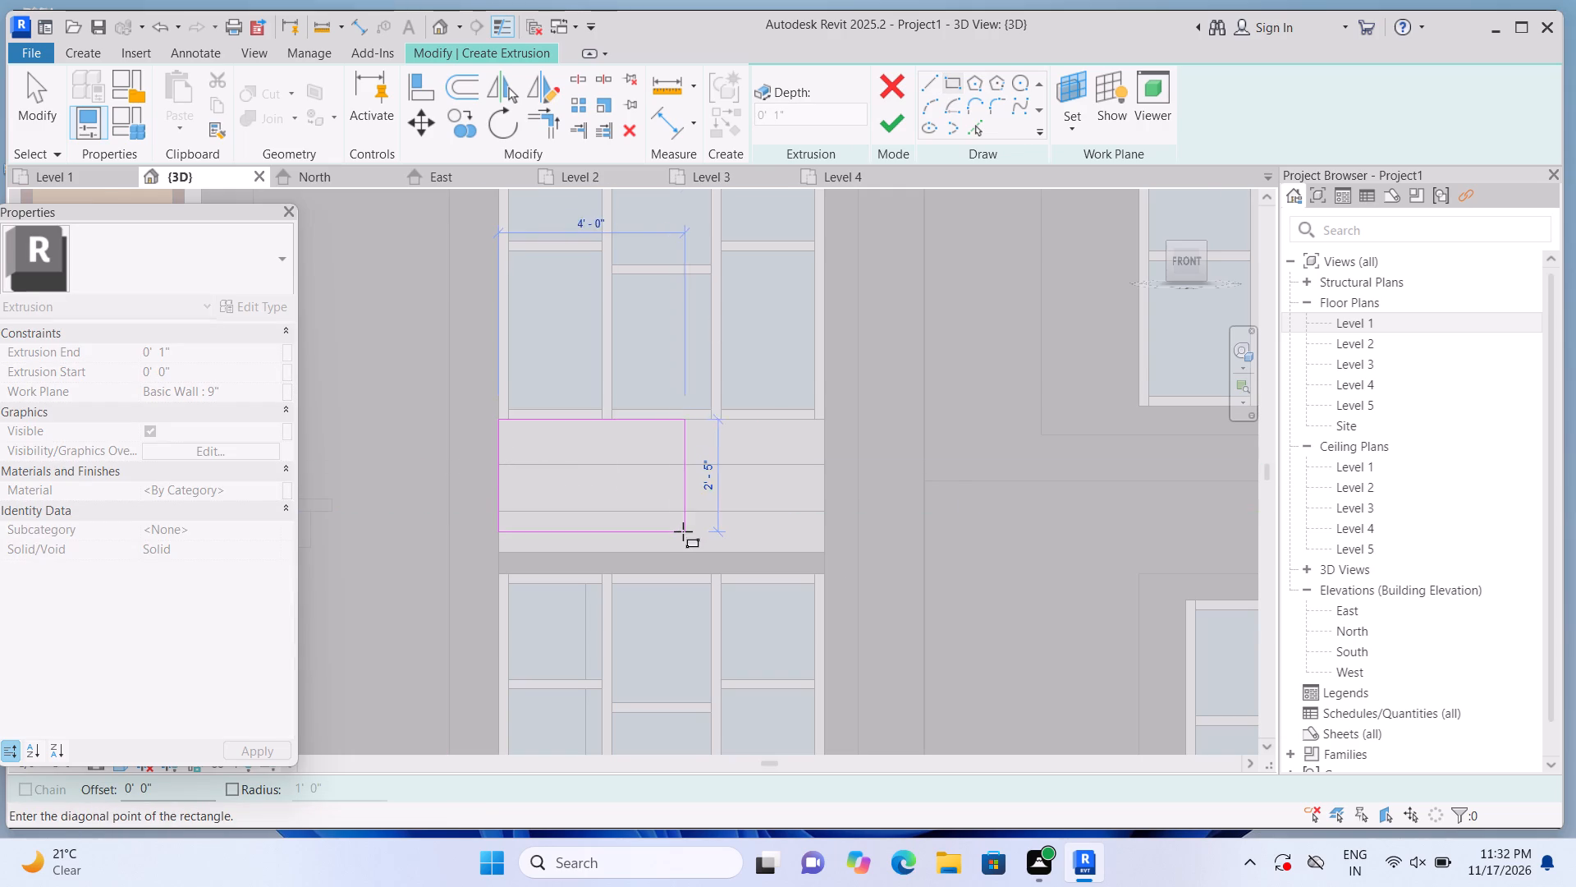
{"action": "scroll", "coordinate": [683, 531], "scroll_direction": "up", "scroll_amount": 1}
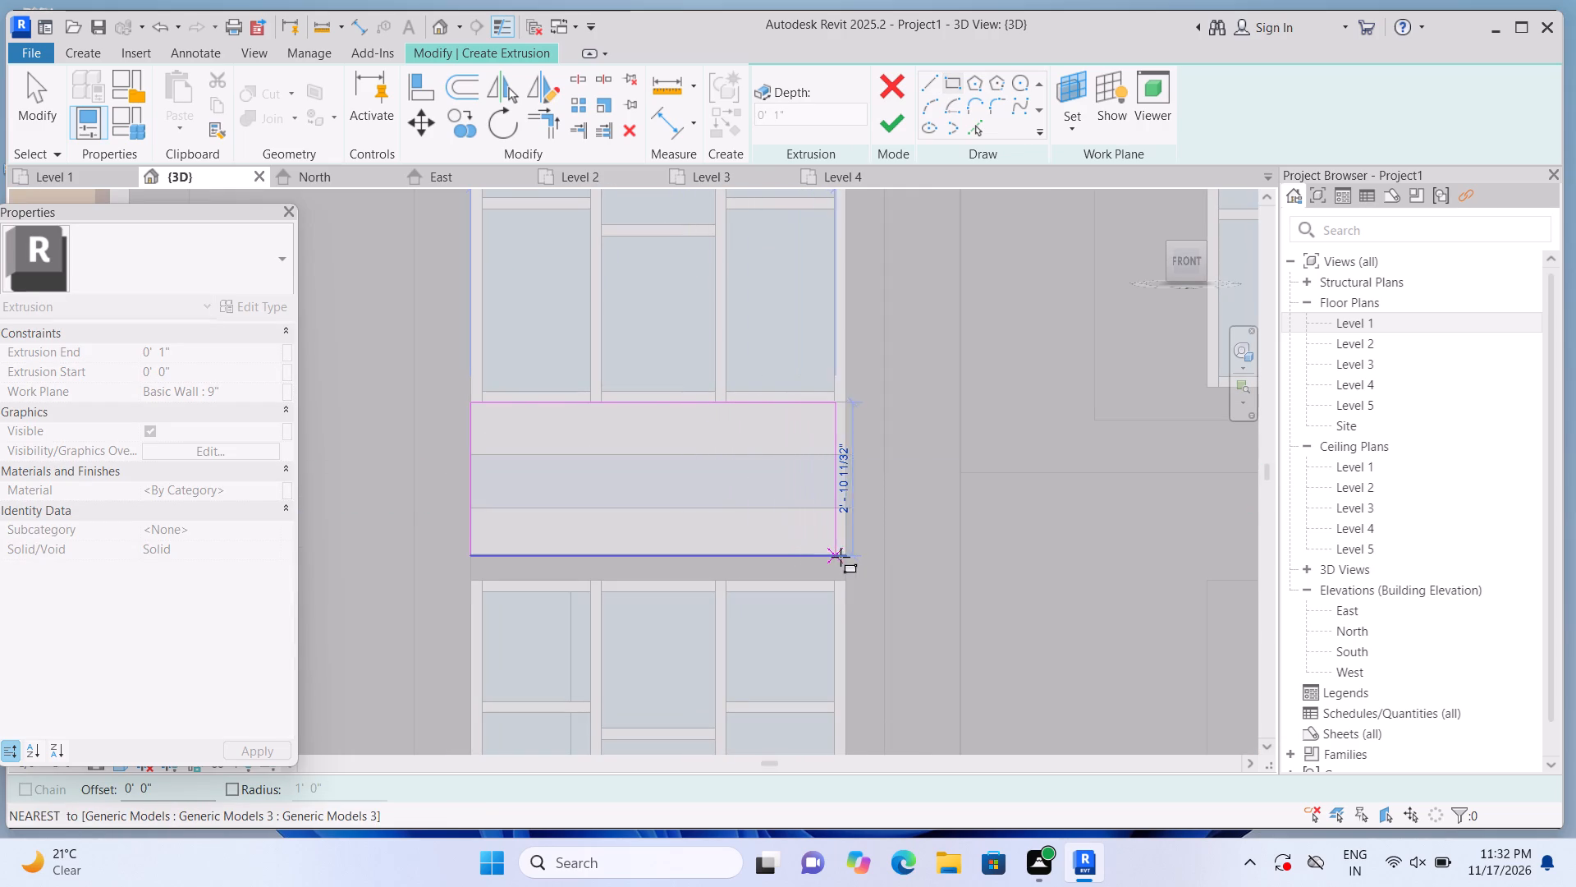
{"action": "left_click", "coordinate": [847, 557]}
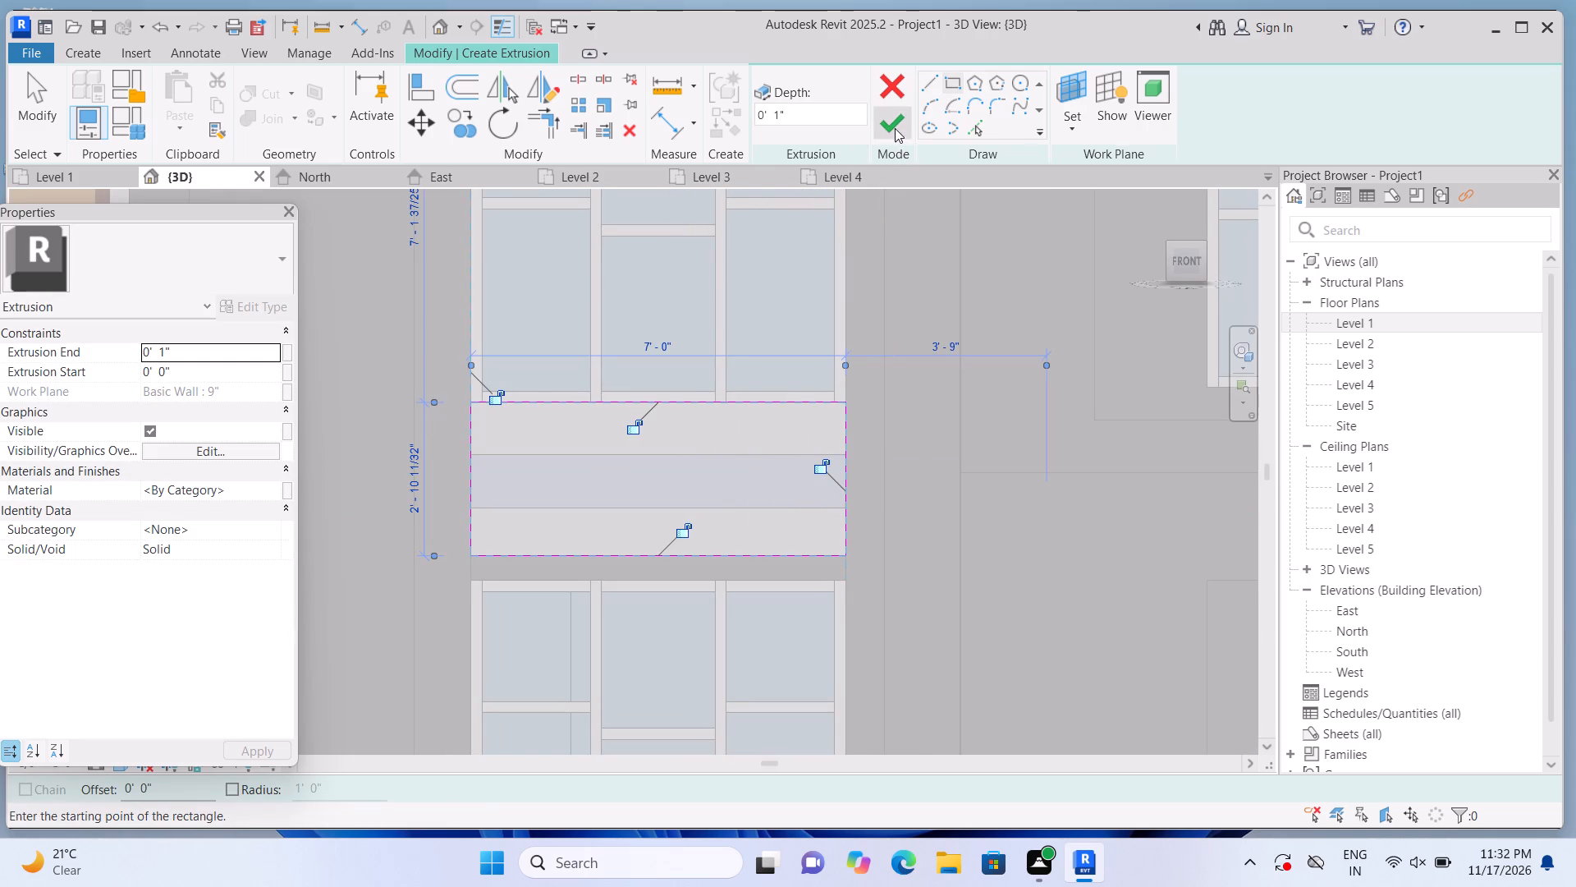
{"action": "left_click", "coordinate": [895, 128]}
{"action": "scroll", "coordinate": [876, 344], "scroll_direction": "down", "scroll_amount": 6}
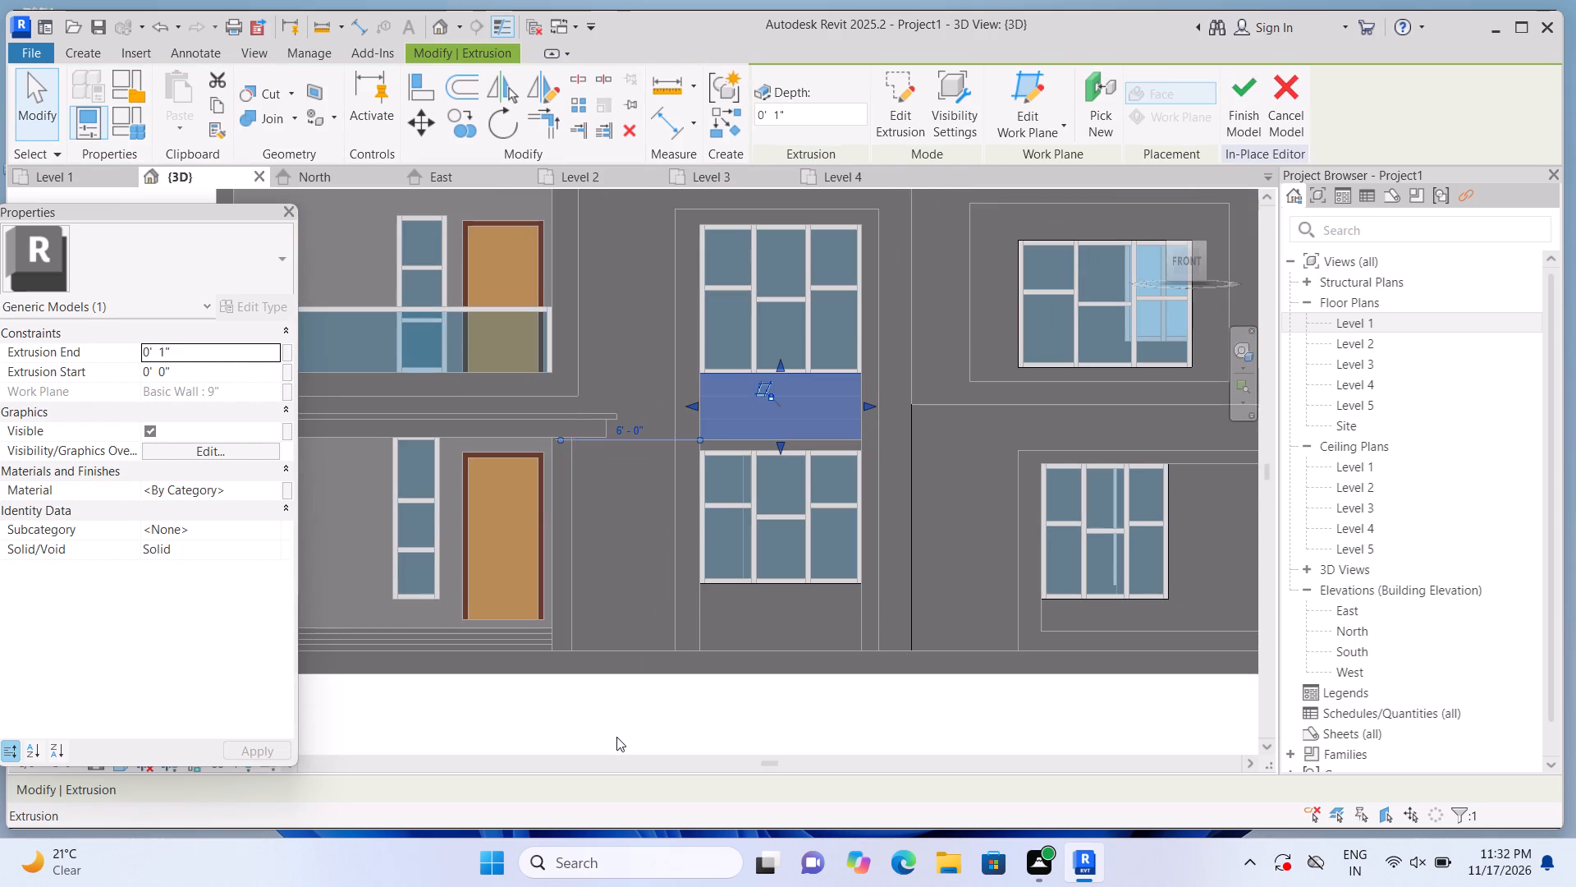
{"action": "left_click", "coordinate": [616, 737]}
Start a void extrusion on the new panel's front face and sketch a thin rectangle, about 7'-0" wide, near the panel's top.
{"action": "scroll", "coordinate": [996, 356], "scroll_direction": "up", "scroll_amount": 4}
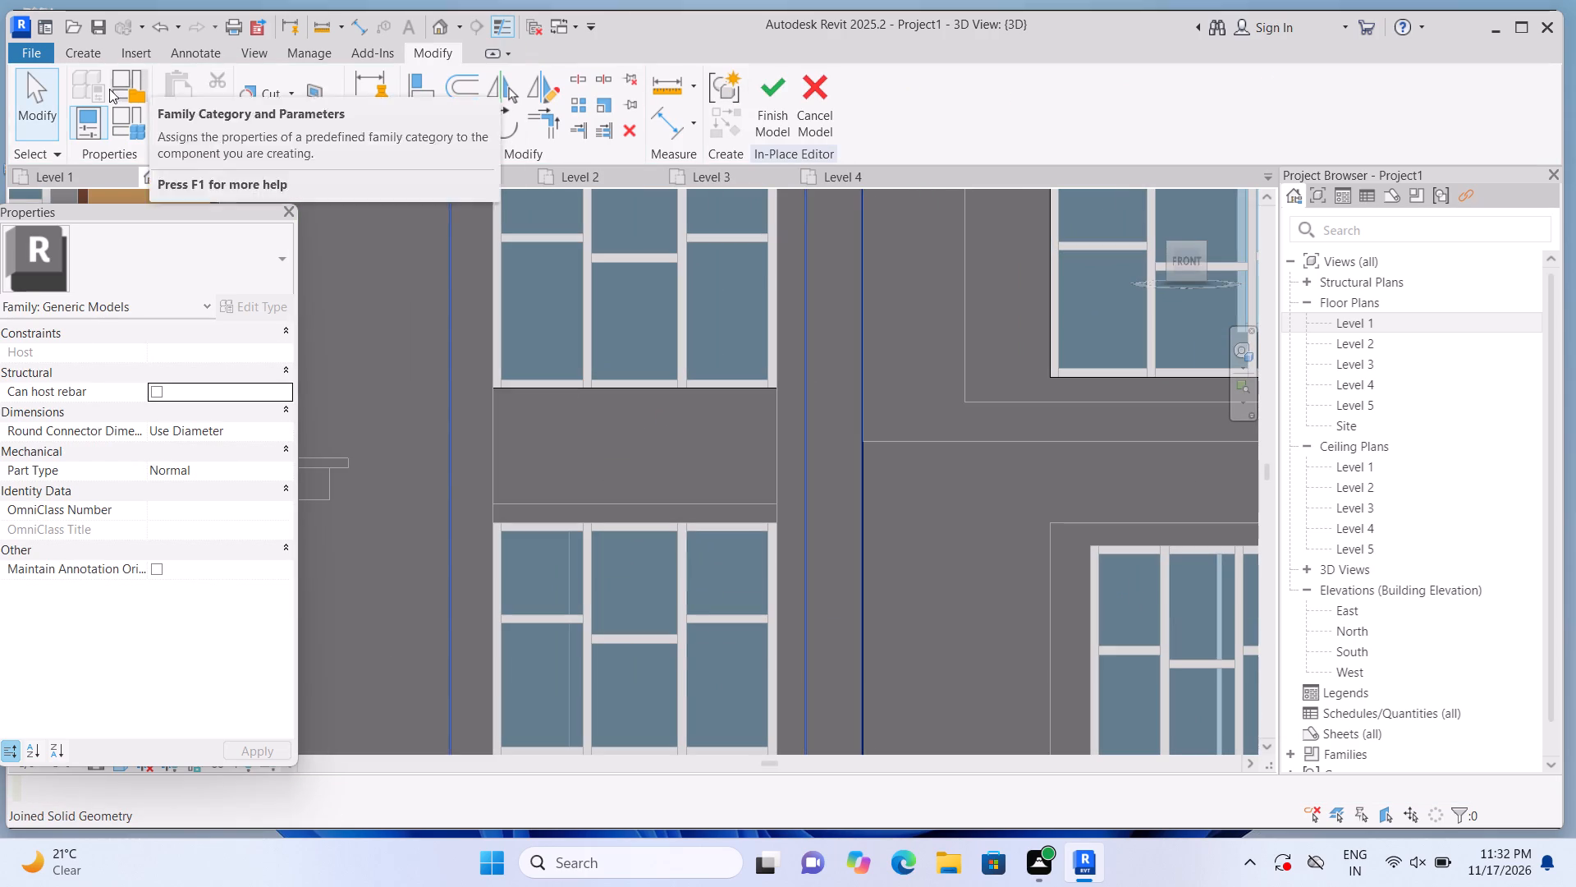
{"action": "left_click", "coordinate": [92, 57]}
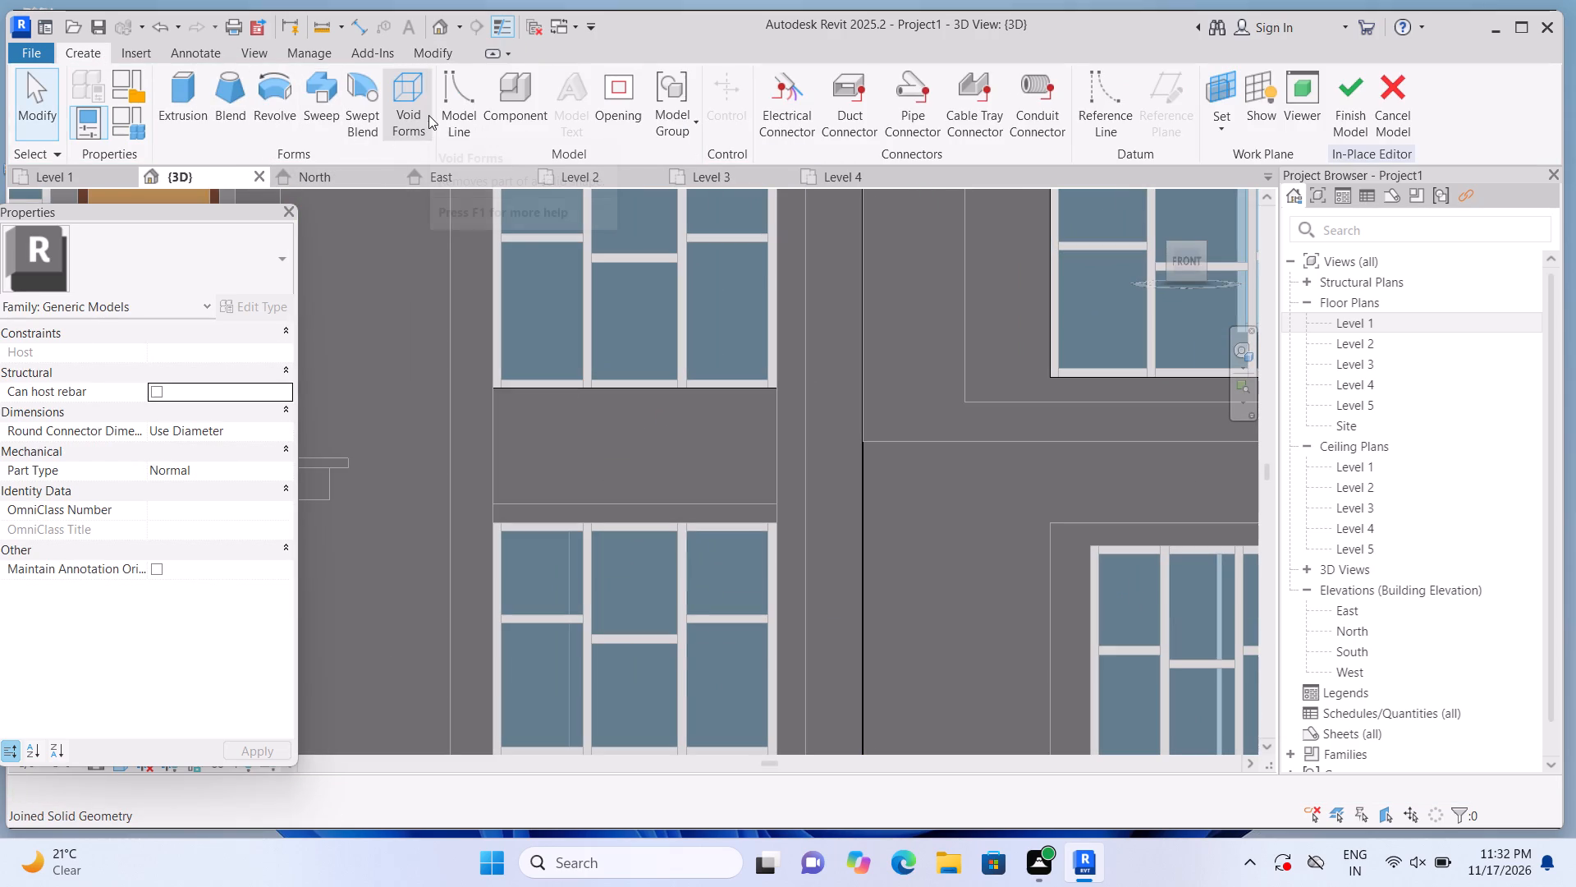
{"action": "left_click", "coordinate": [429, 115]}
{"action": "left_click", "coordinate": [434, 151]}
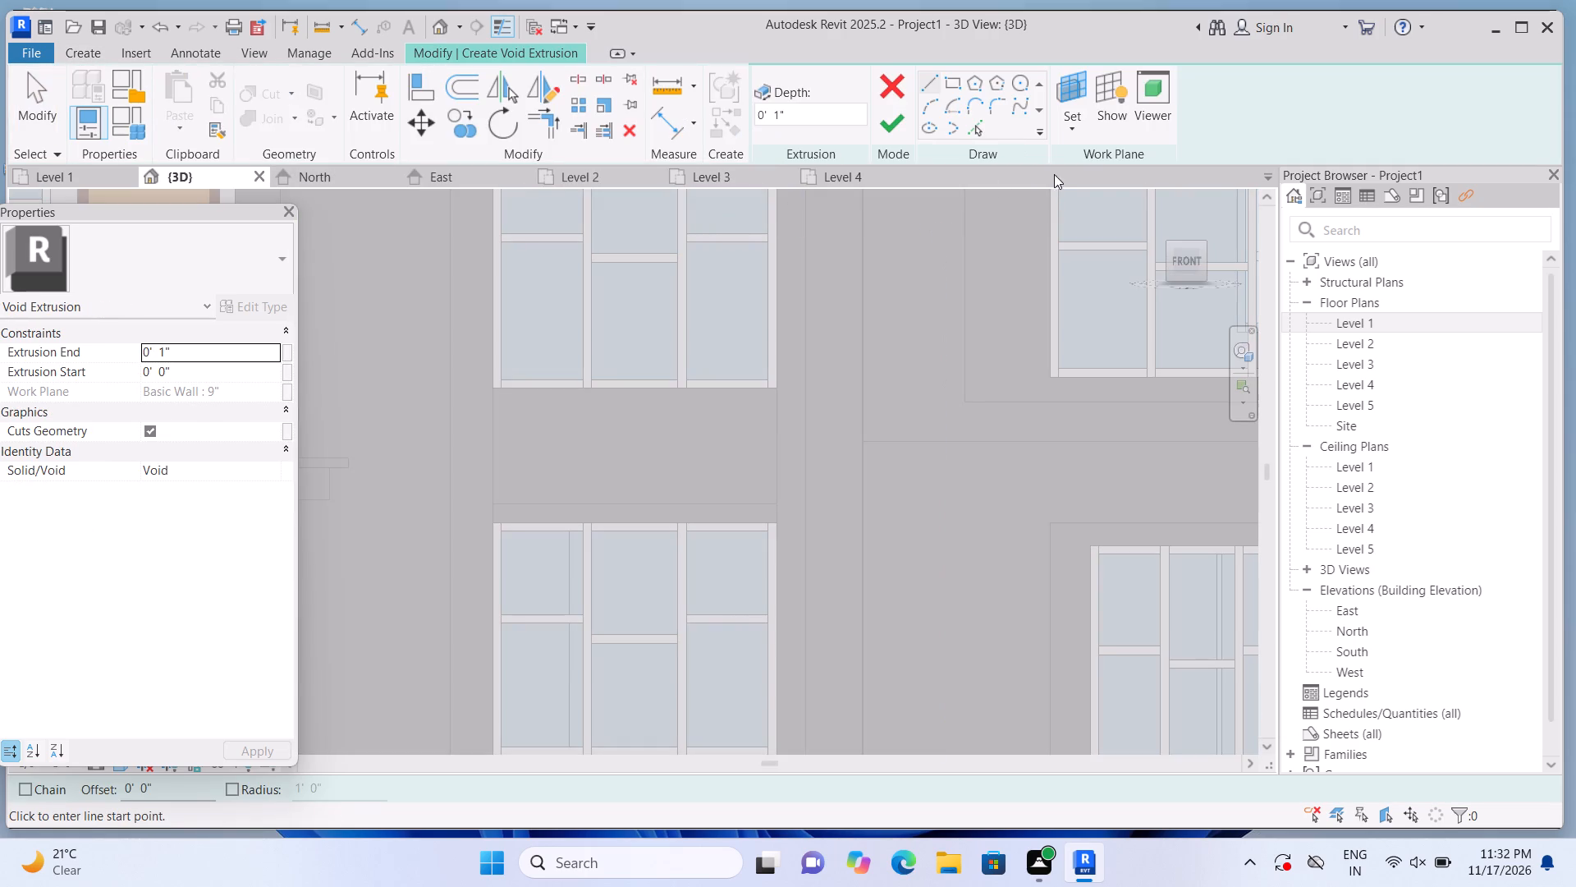
{"action": "left_click", "coordinate": [1083, 126]}
{"action": "left_click", "coordinate": [1101, 197]}
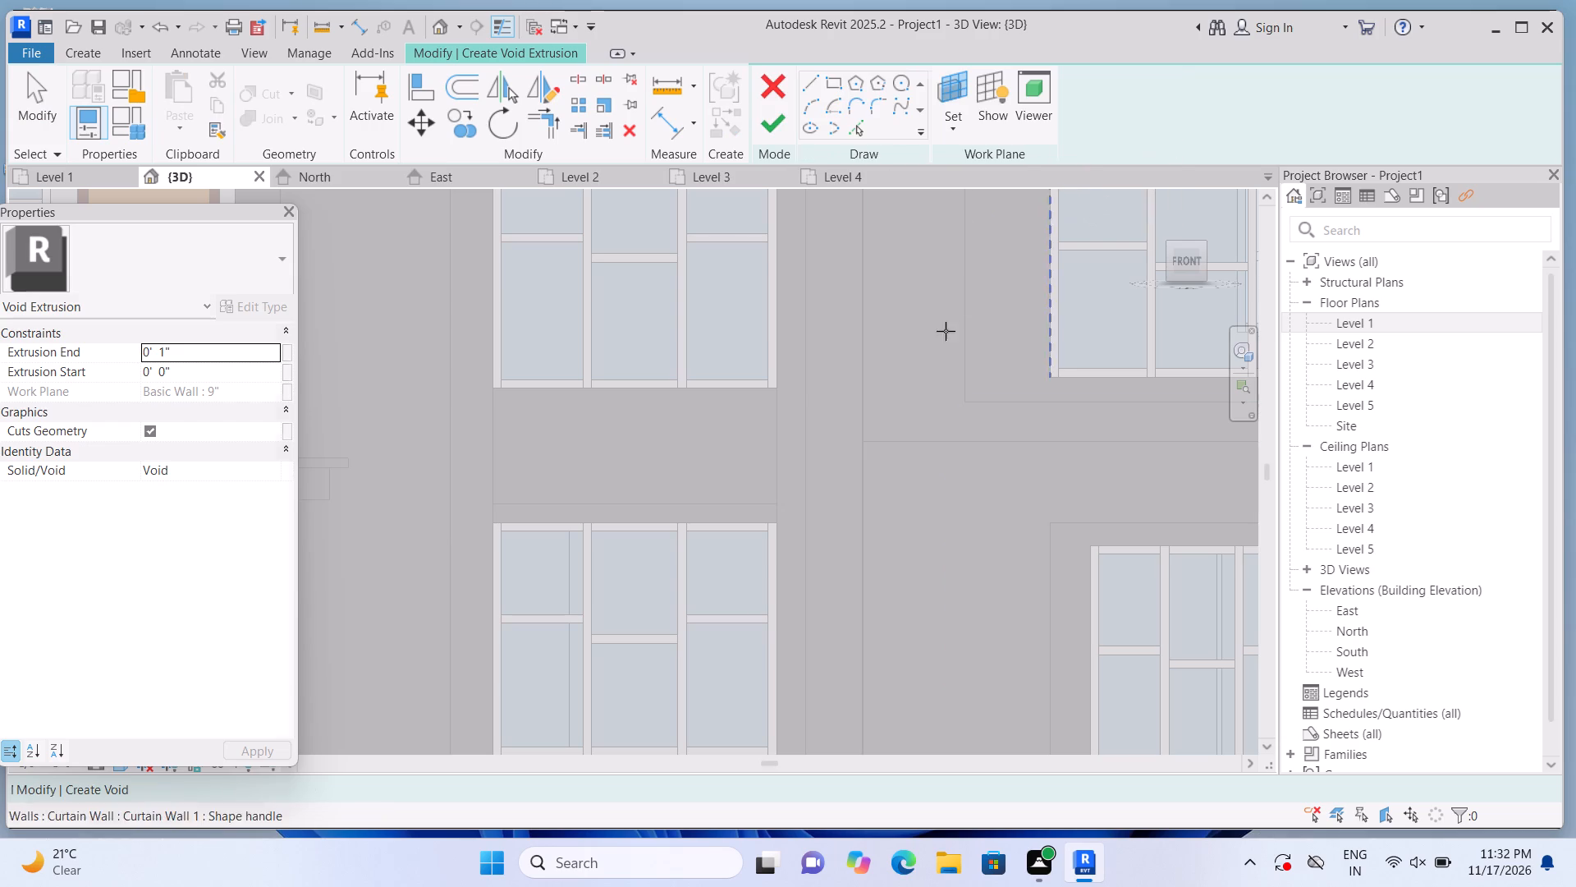
{"action": "left_click", "coordinate": [744, 430]}
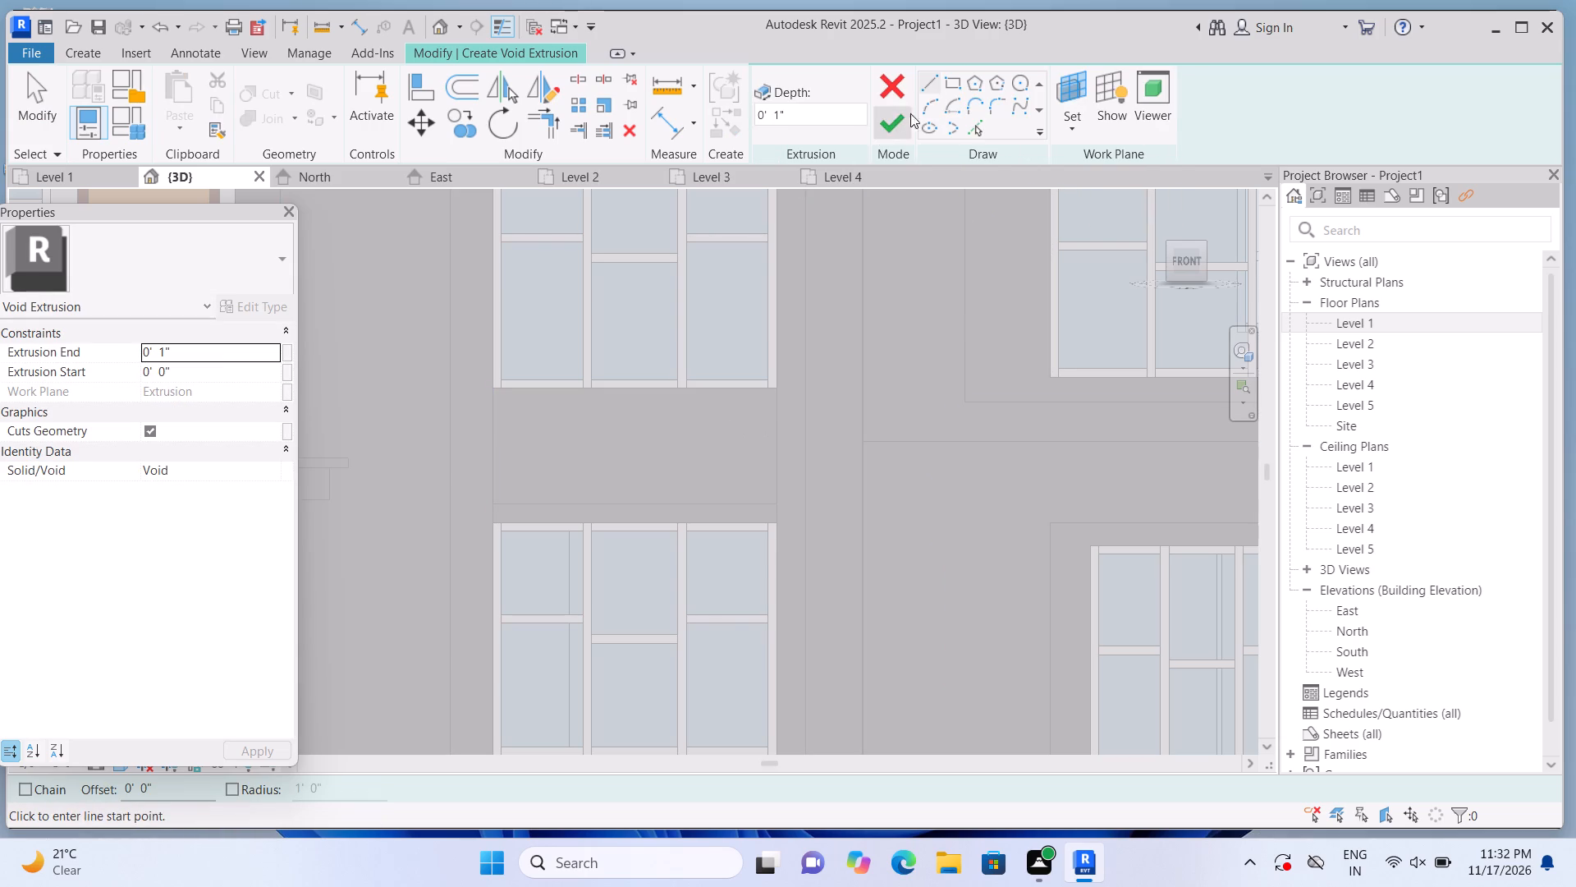
{"action": "left_click", "coordinate": [953, 80]}
{"action": "scroll", "coordinate": [357, 540], "scroll_direction": "up", "scroll_amount": 1}
{"action": "scroll", "coordinate": [485, 445], "scroll_direction": "up", "scroll_amount": 2}
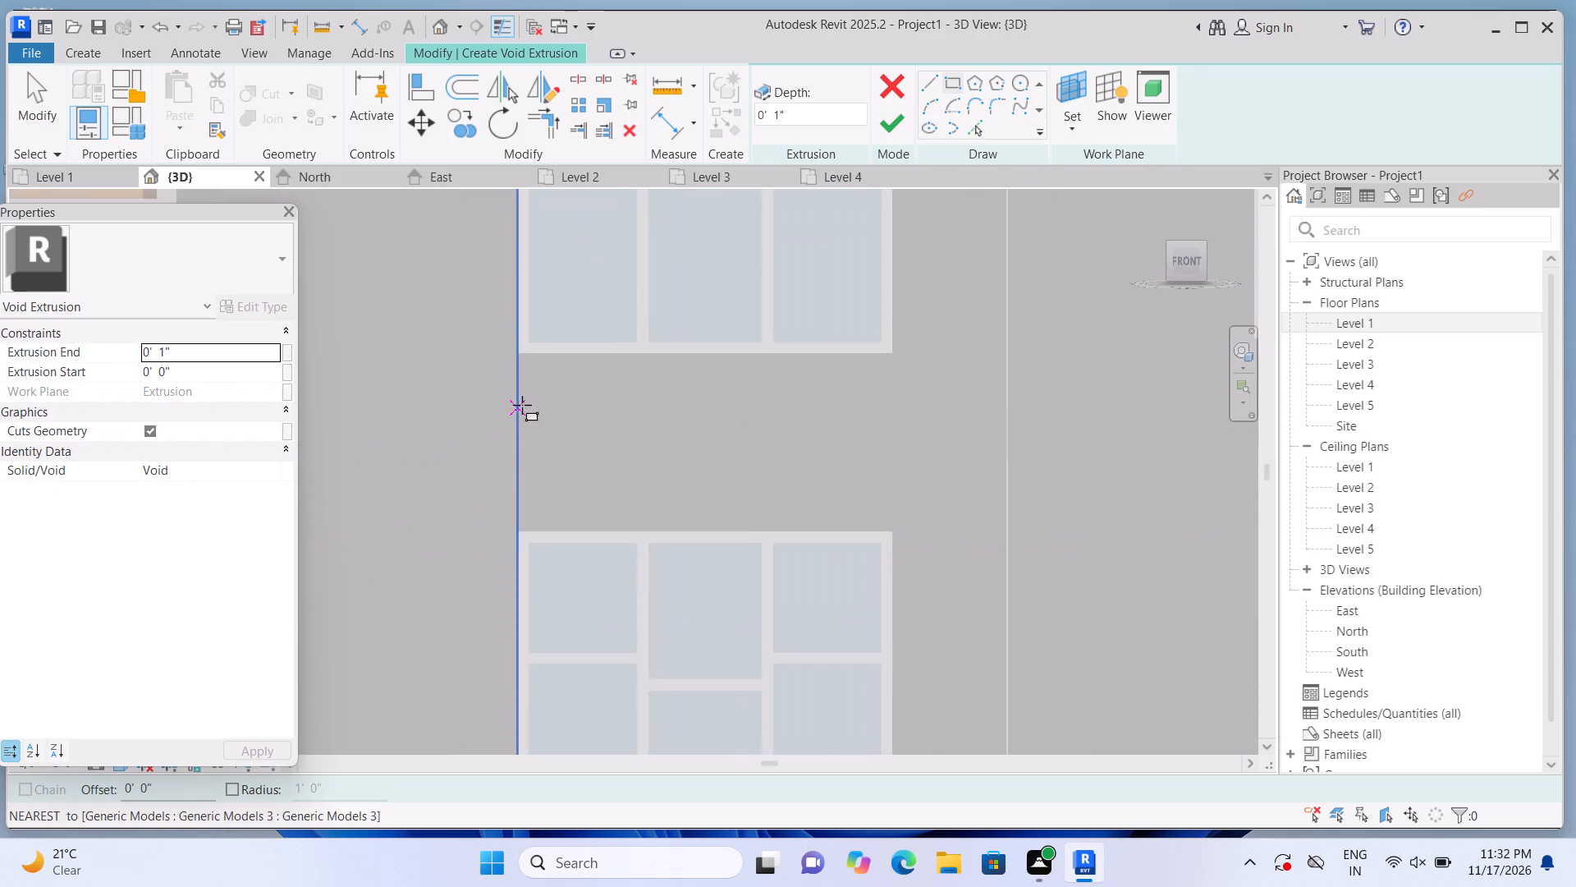
{"action": "scroll", "coordinate": [522, 405], "scroll_direction": "up", "scroll_amount": 1}
{"action": "left_click", "coordinate": [519, 373]}
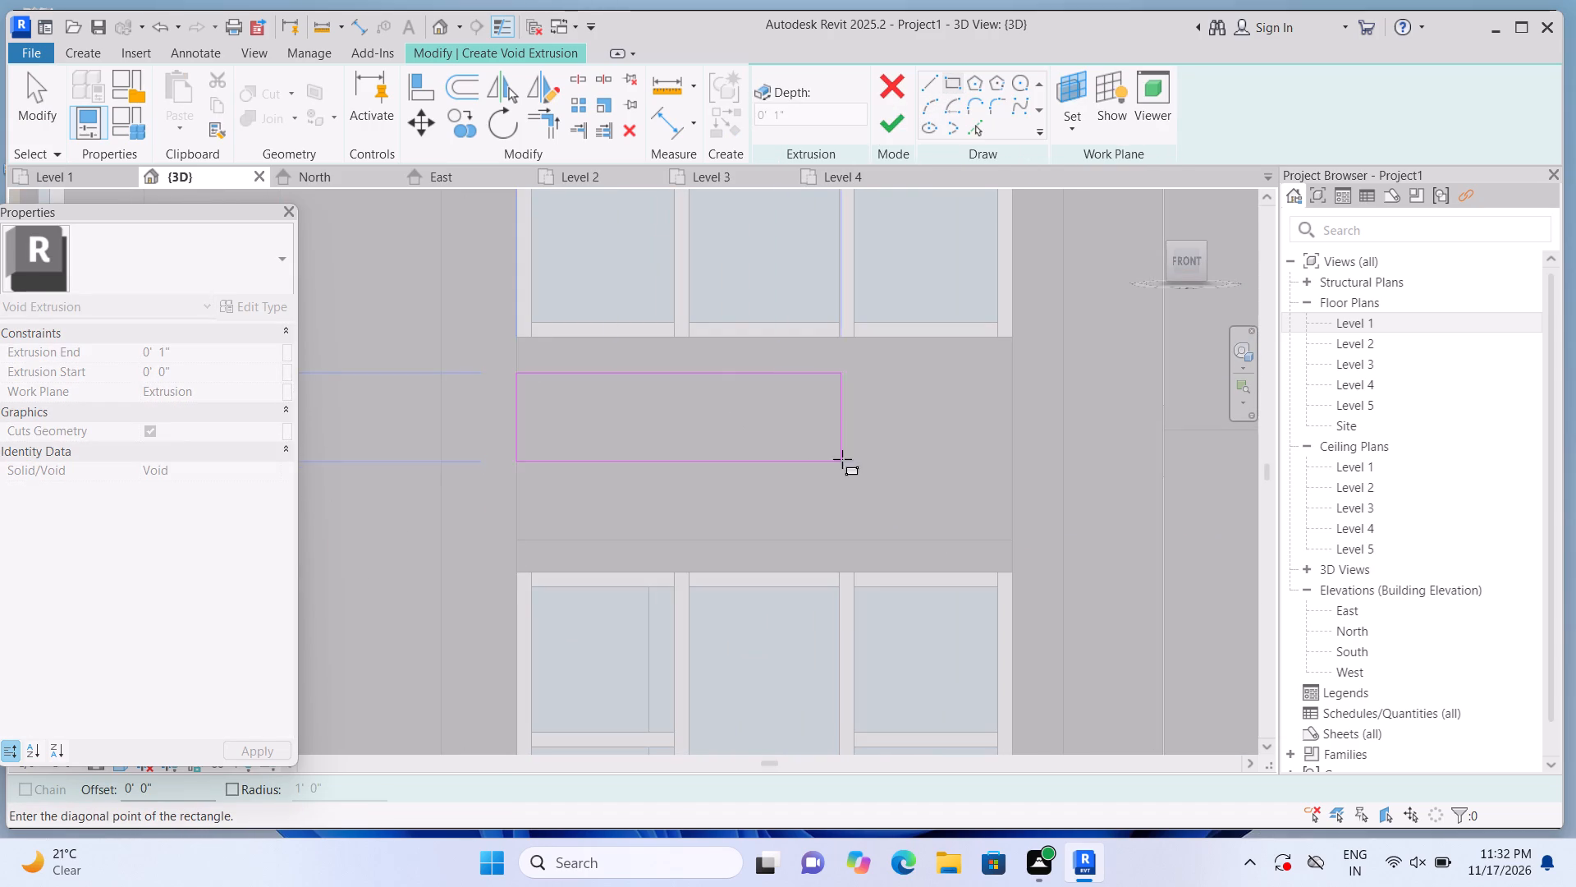
{"action": "scroll", "coordinate": [867, 449], "scroll_direction": "up", "scroll_amount": 1}
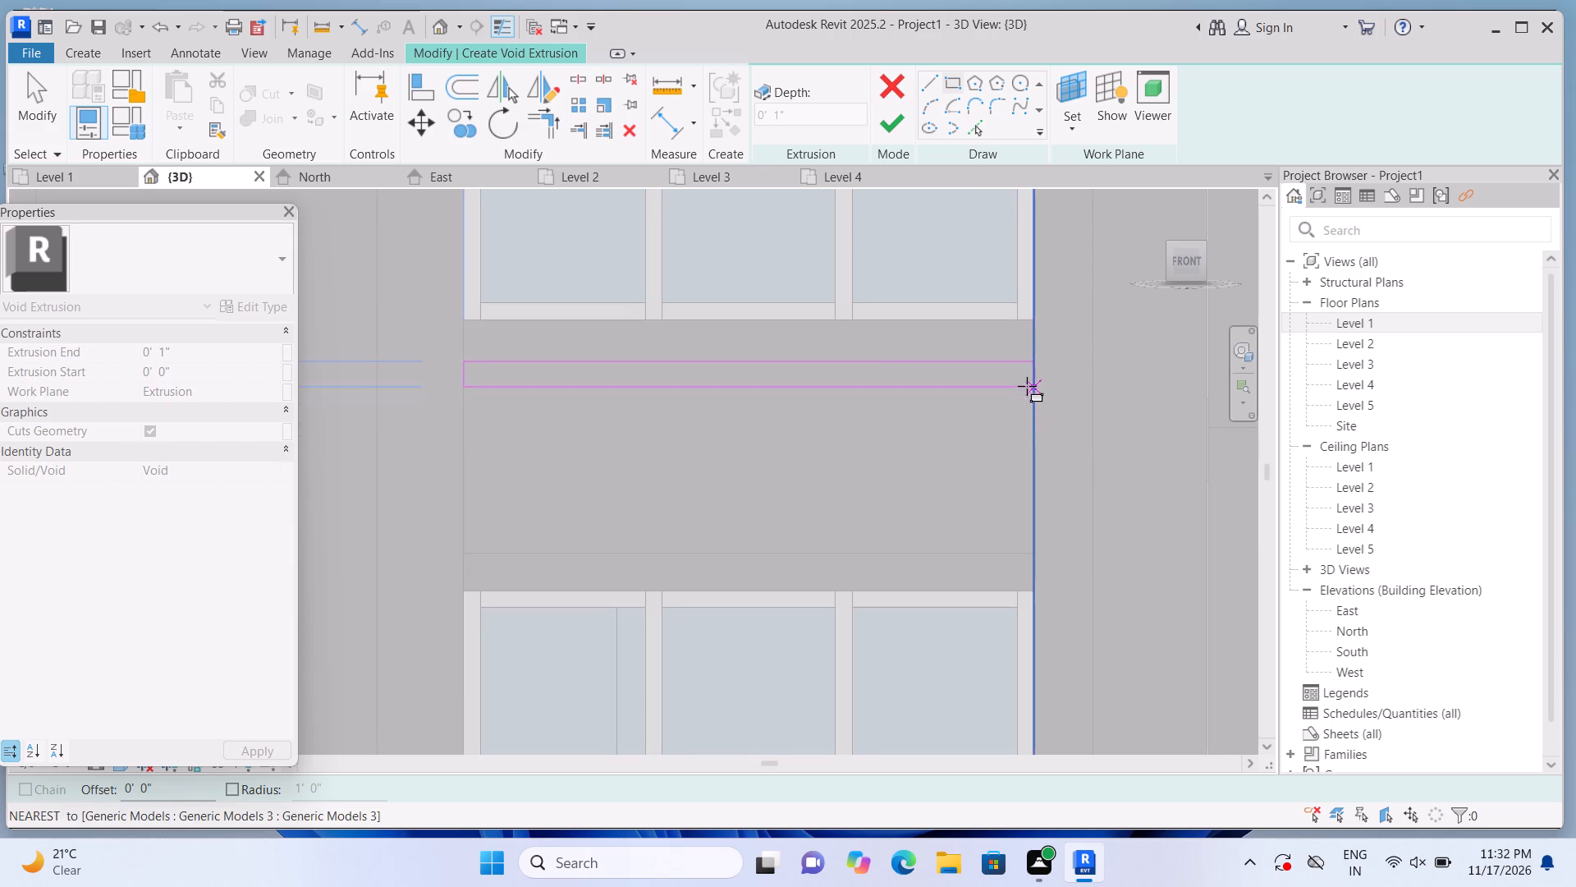
{"action": "left_click", "coordinate": [1025, 370]}
{"action": "key", "text": "Escape"}
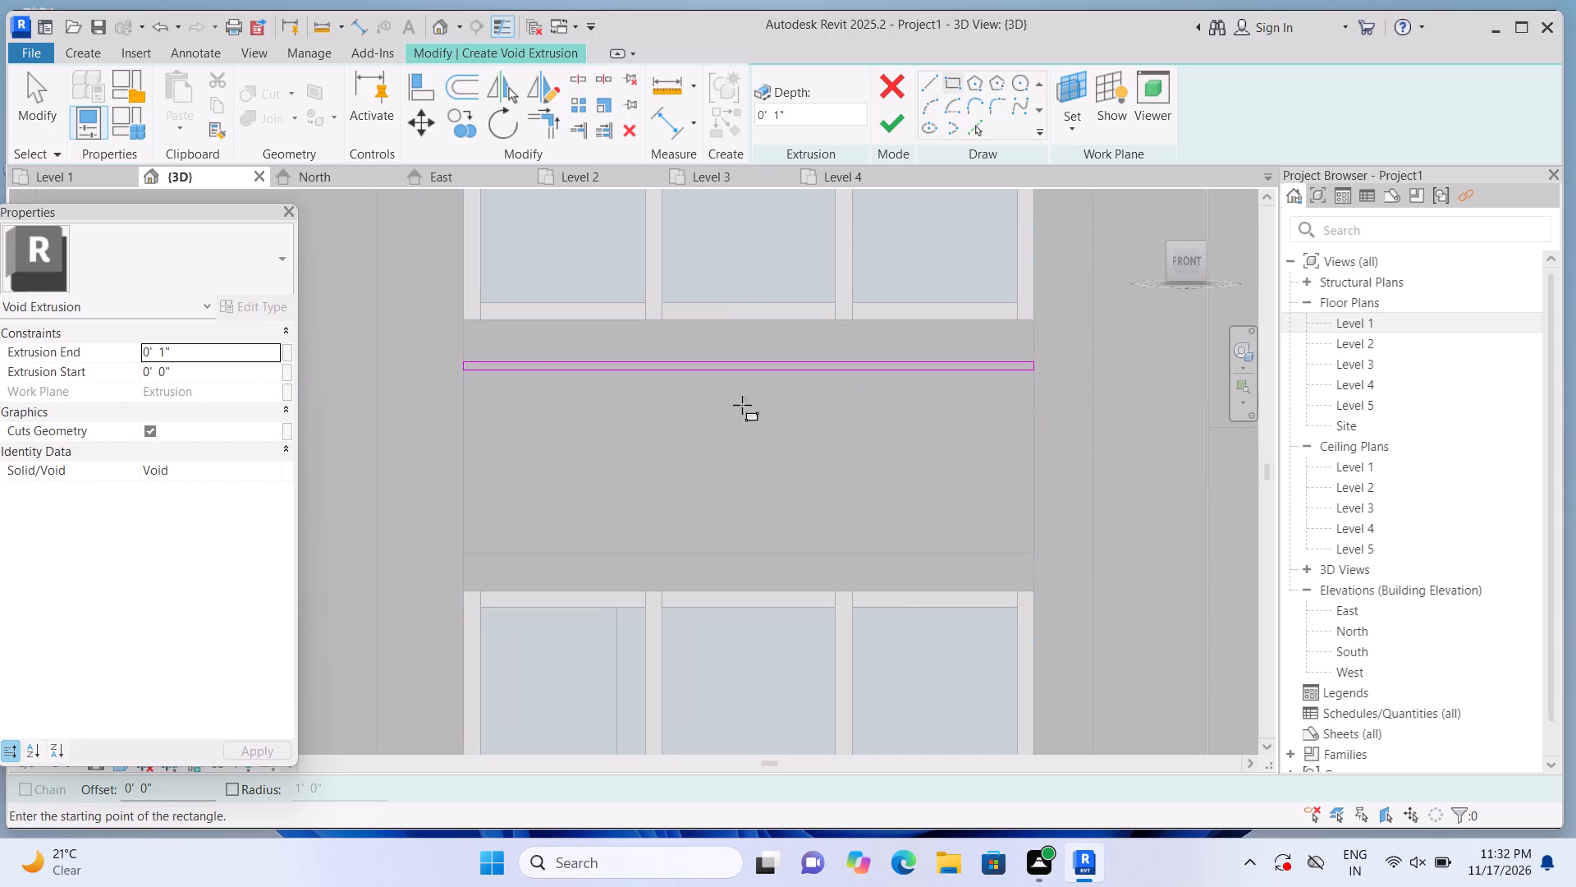
Sketch two more thin rectangles across the panel's full 7'-0" width, spaced evenly below the first one.
{"action": "left_click", "coordinate": [469, 411]}
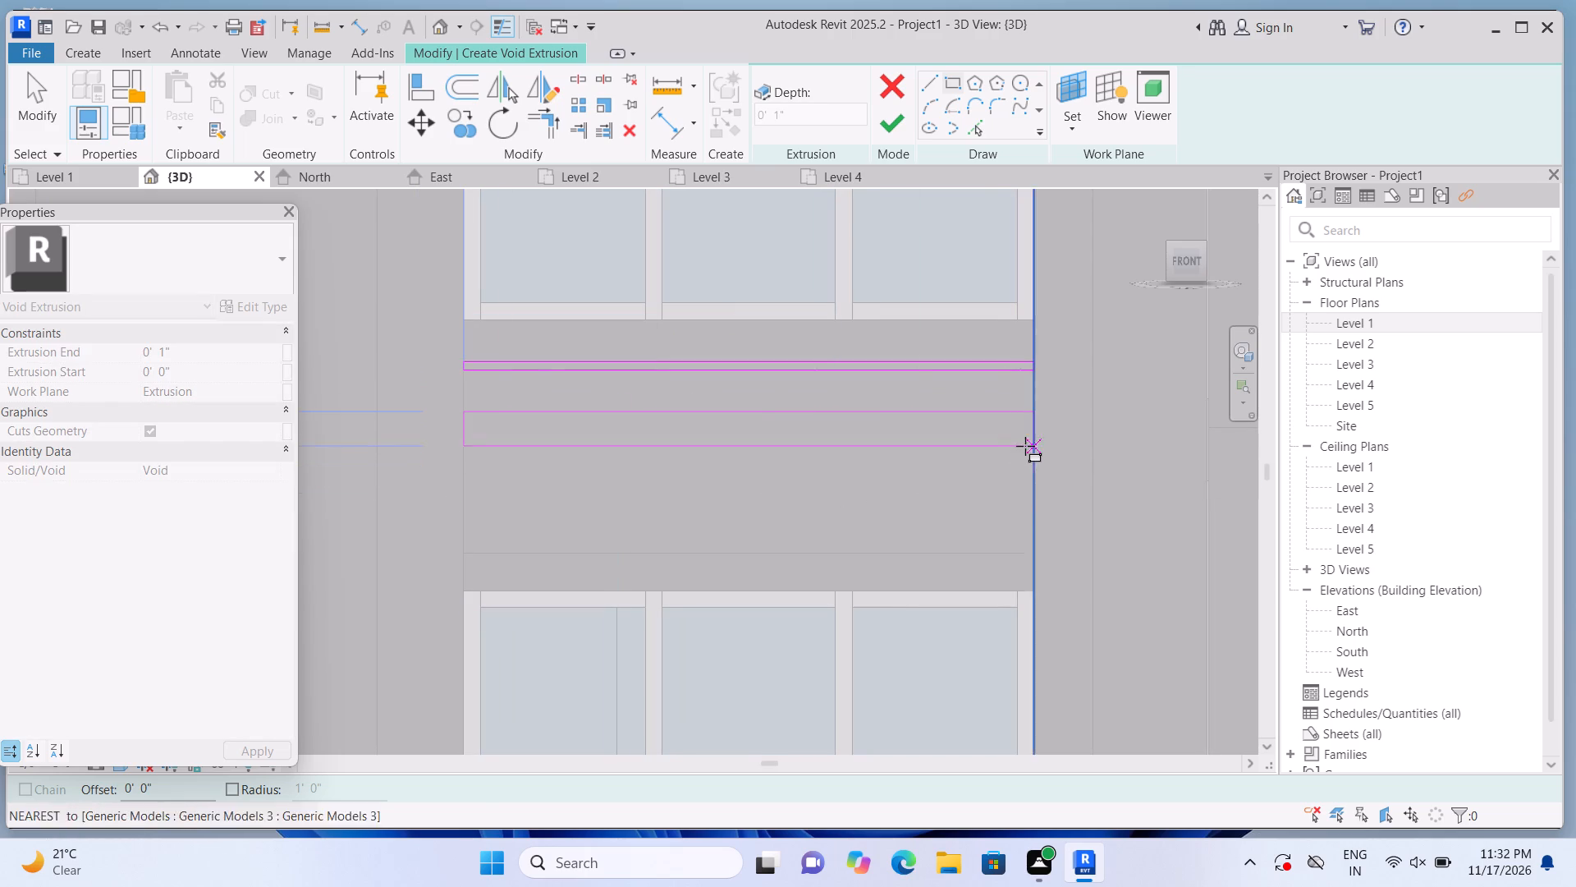
{"action": "left_click", "coordinate": [1027, 423]}
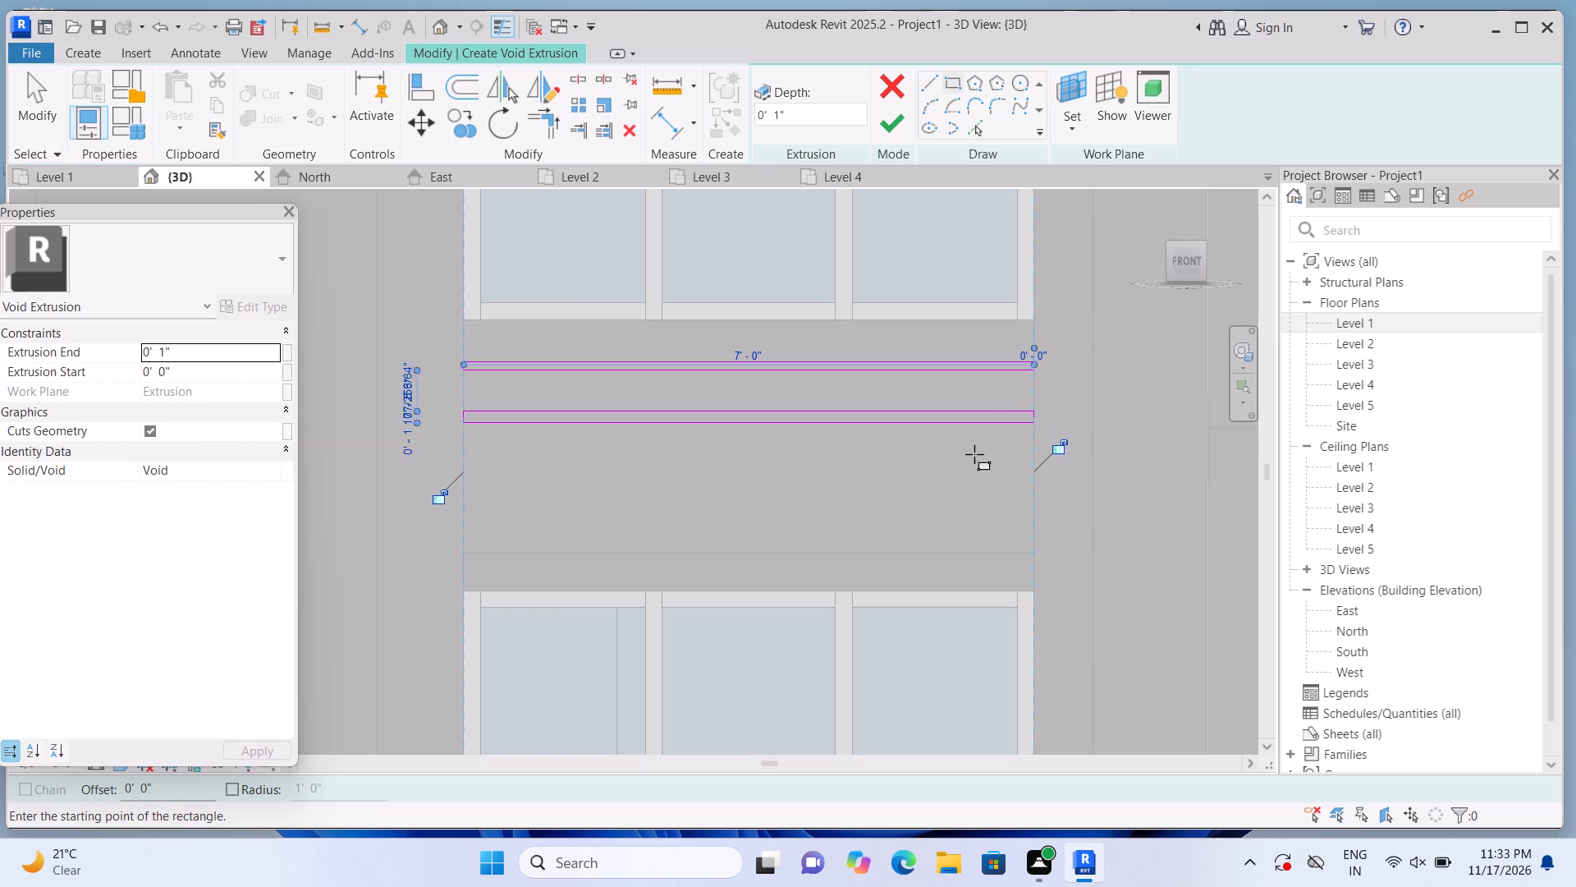
{"action": "key", "text": "Escape"}
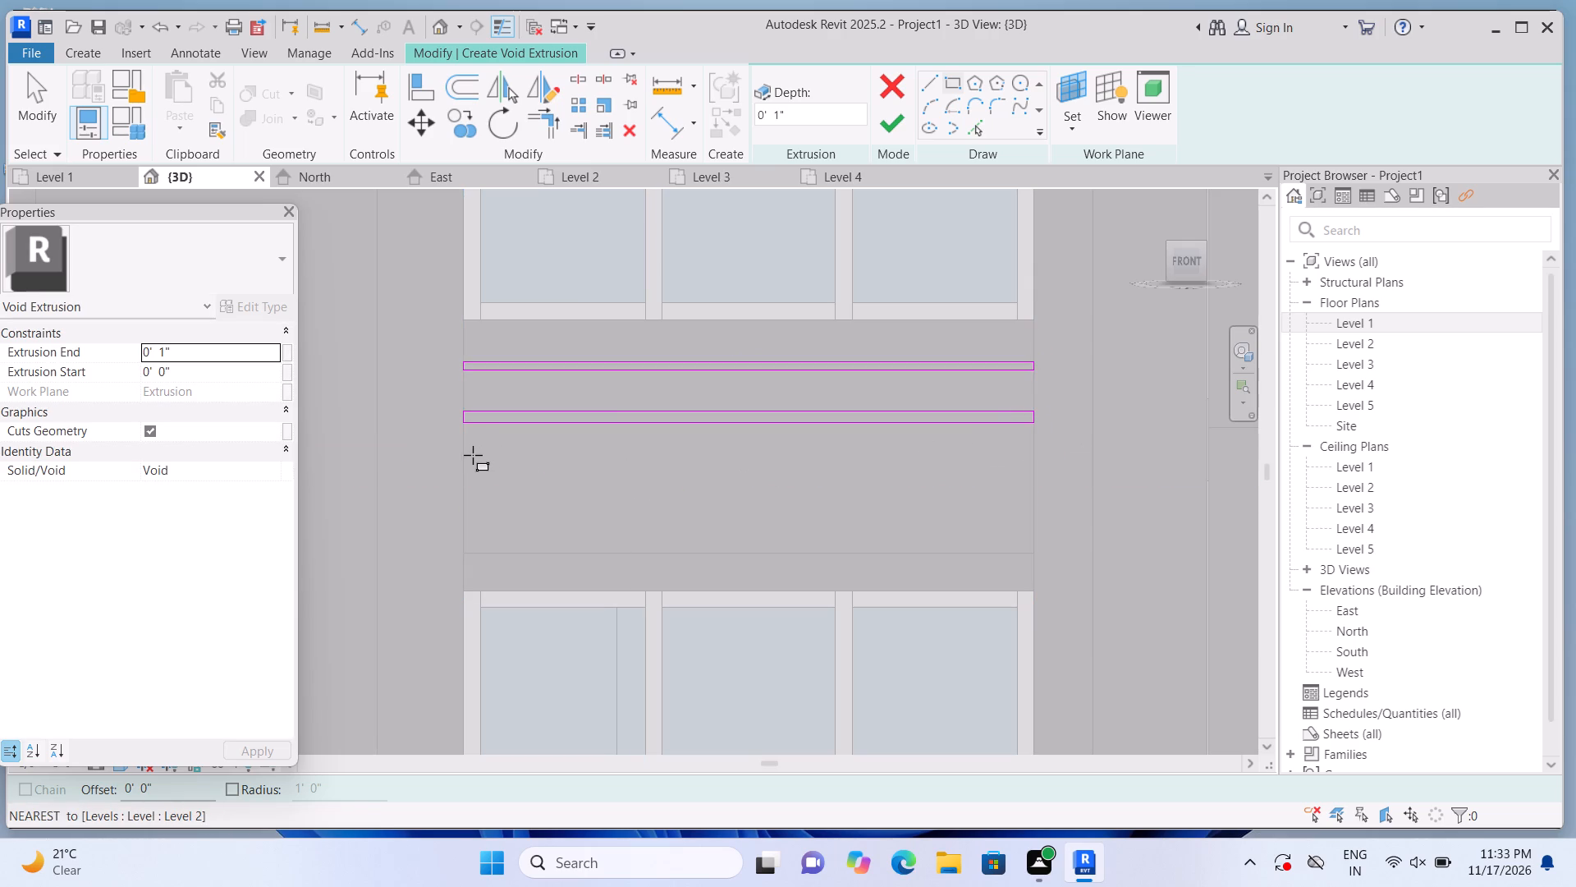
{"action": "left_click", "coordinate": [469, 462]}
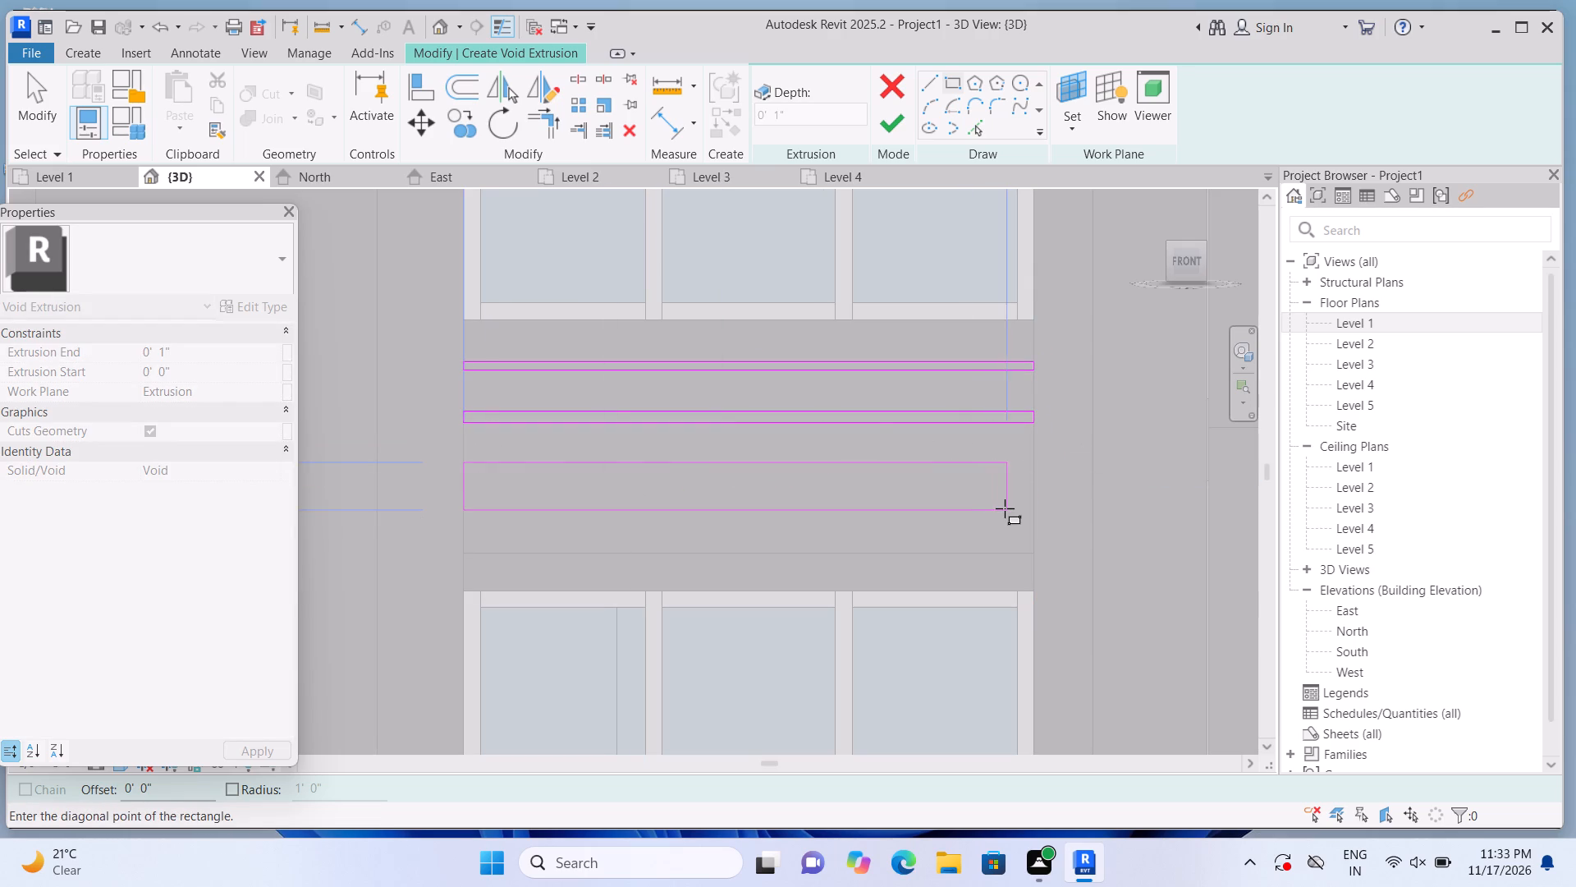
{"action": "scroll", "coordinate": [1005, 508], "scroll_direction": "up", "scroll_amount": 3}
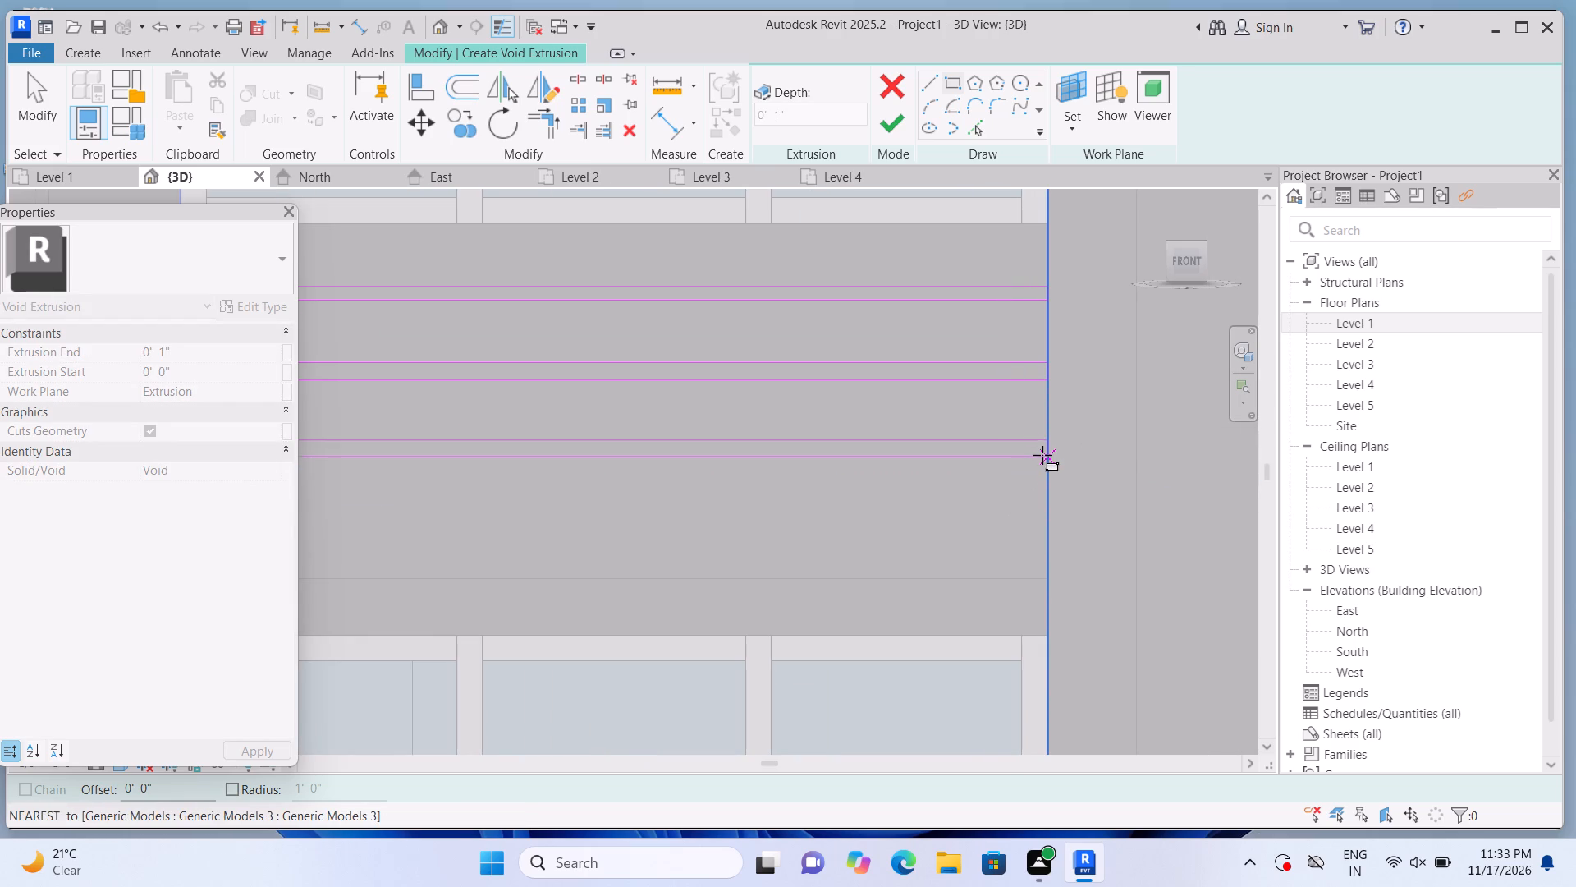
{"action": "left_click", "coordinate": [1042, 451]}
{"action": "key", "text": "Escape"}
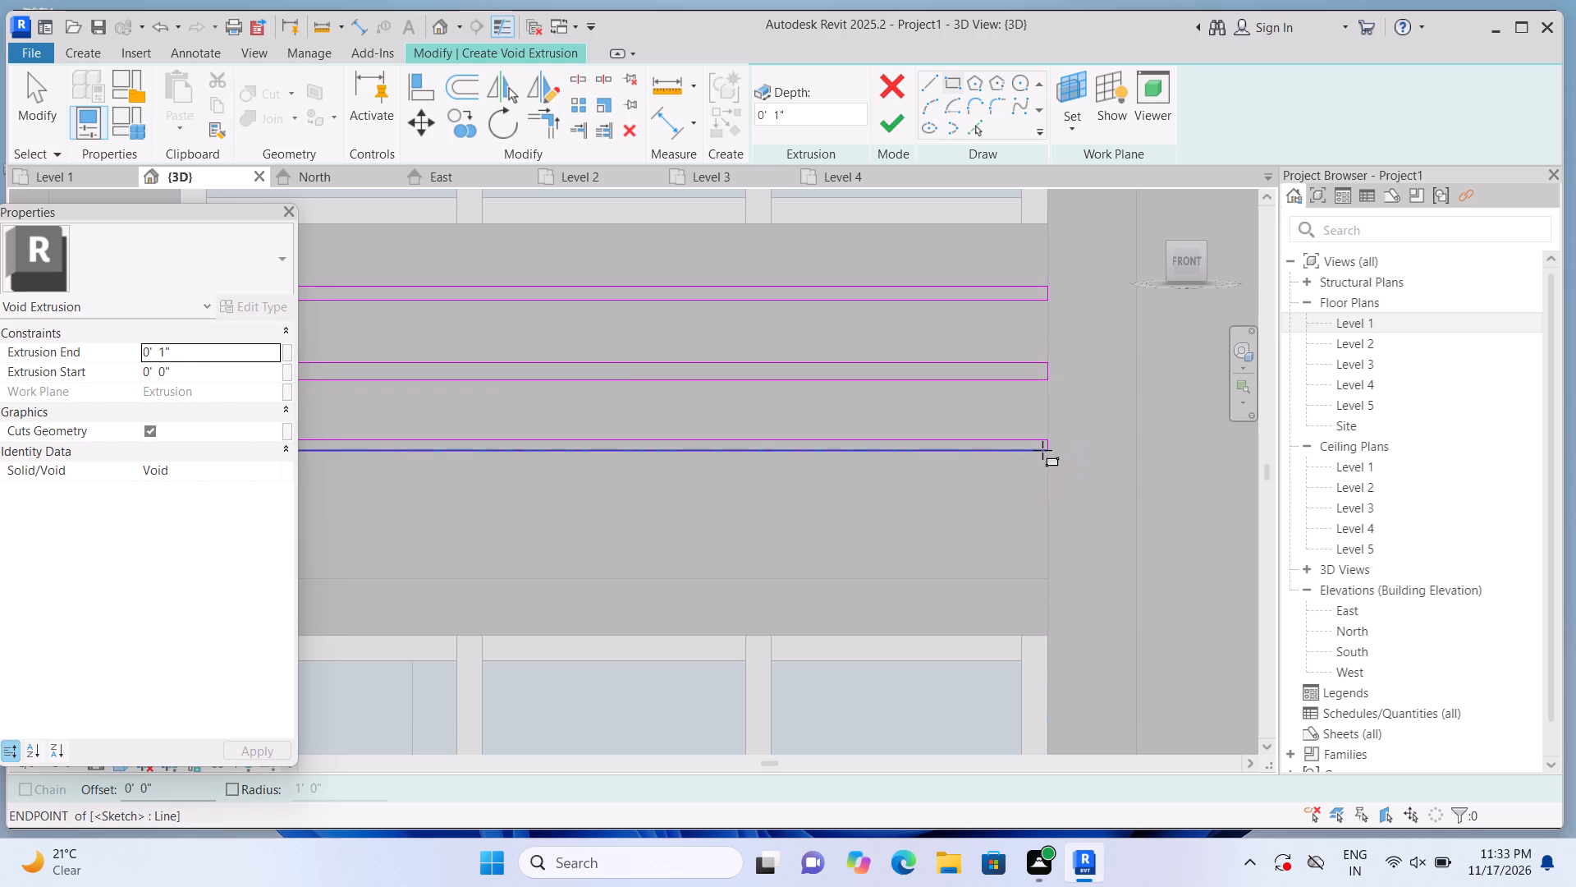
Sketch a fourth thin full-width rectangle near the panel's bottom and finish the 1" void extrusion.
{"action": "scroll", "coordinate": [1042, 450], "scroll_direction": "down", "scroll_amount": 4}
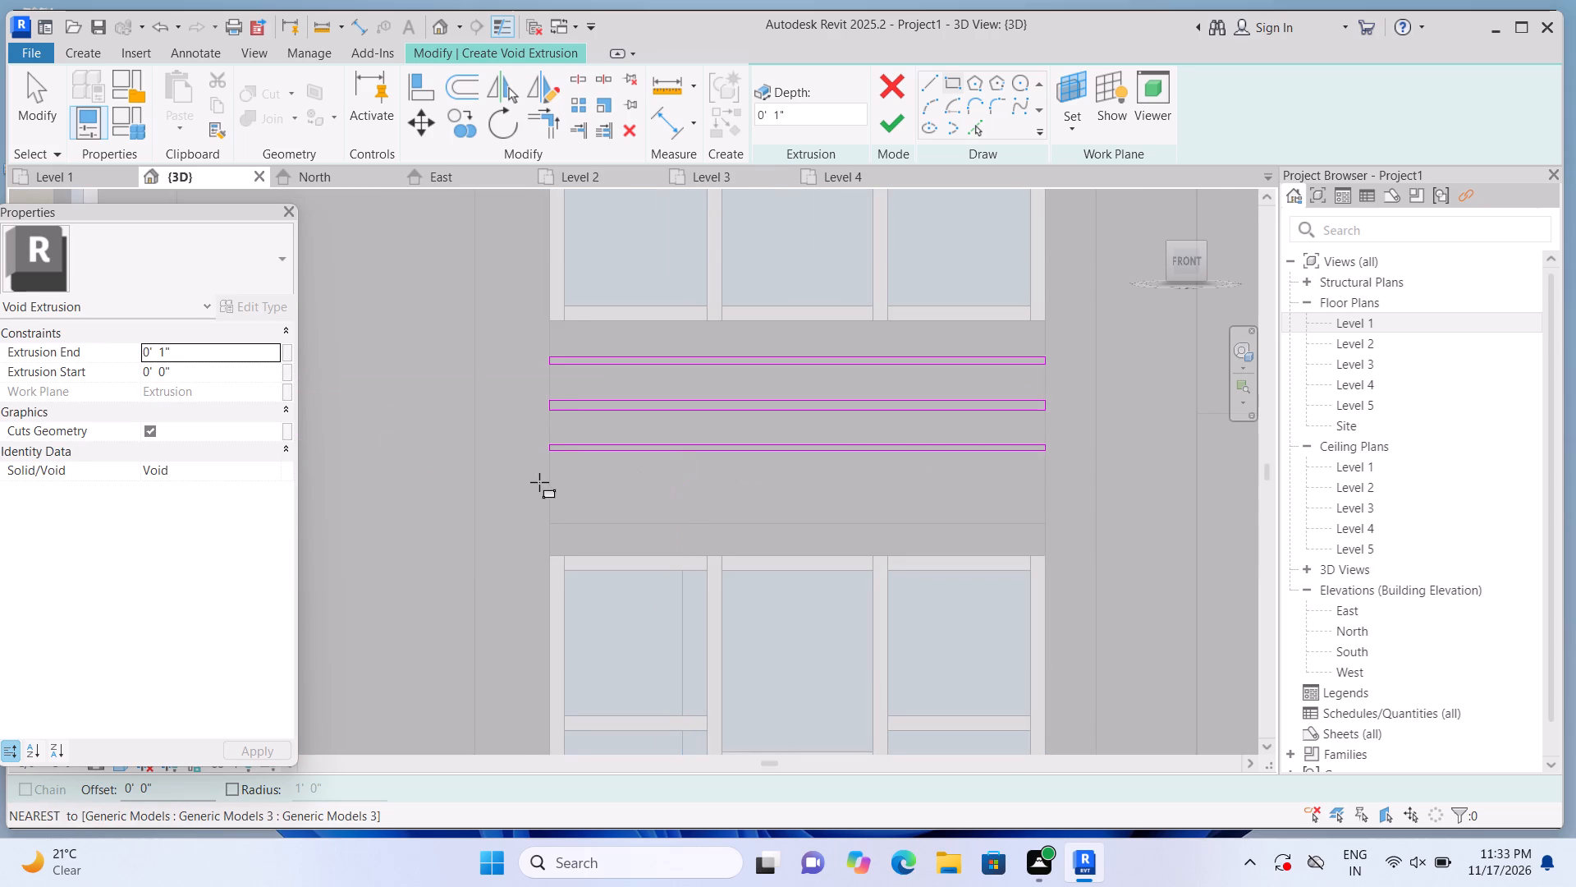
{"action": "left_click", "coordinate": [558, 486]}
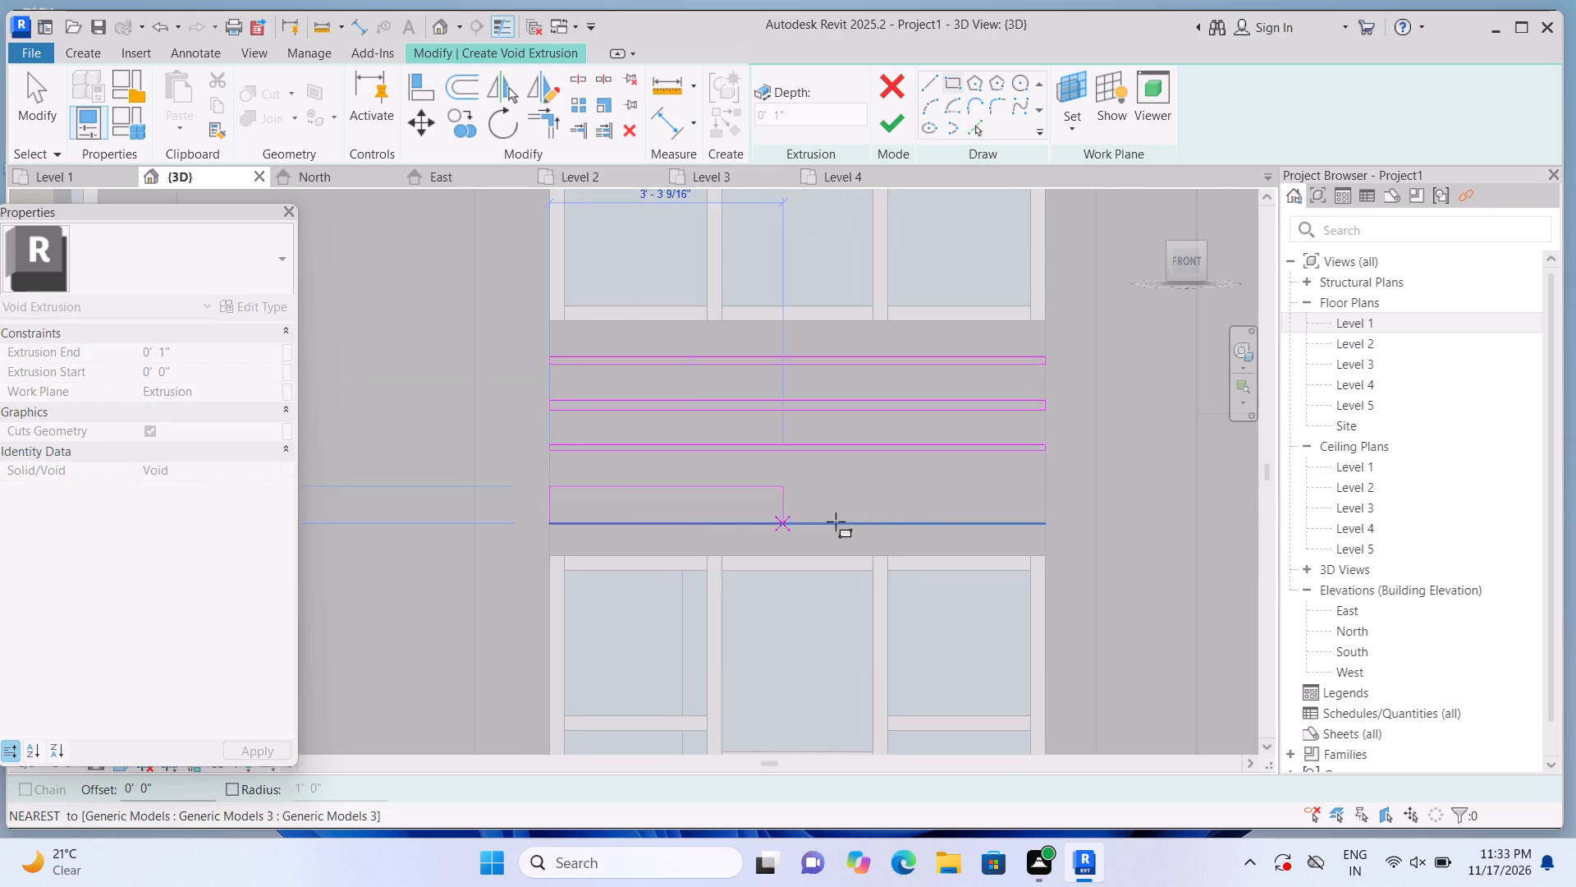
{"action": "scroll", "coordinate": [862, 517], "scroll_direction": "up", "scroll_amount": 3}
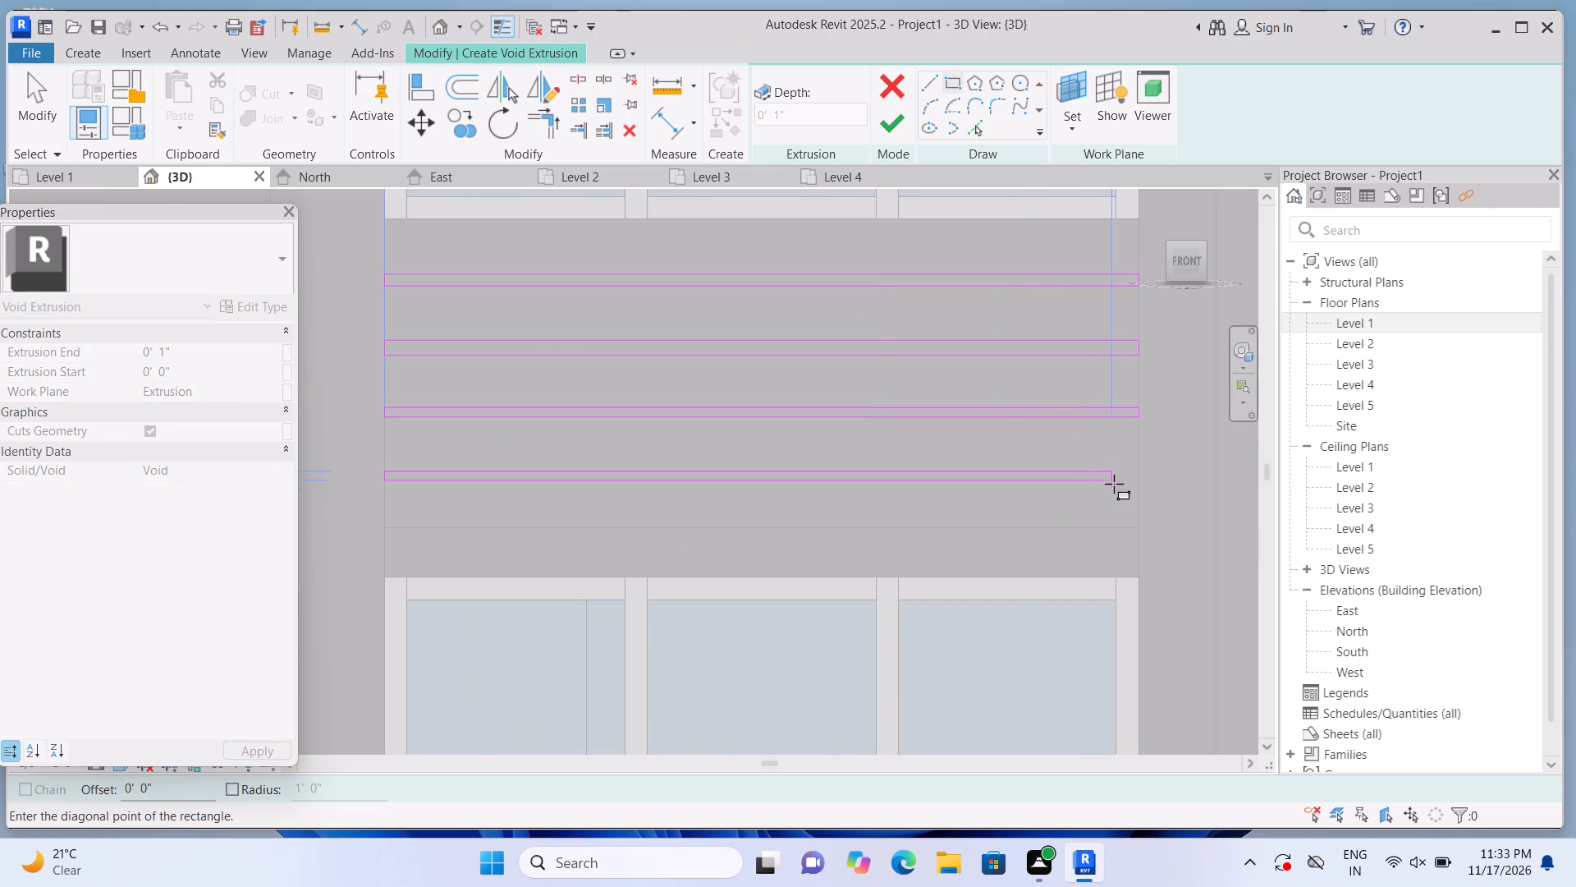
{"action": "left_click", "coordinate": [1135, 483]}
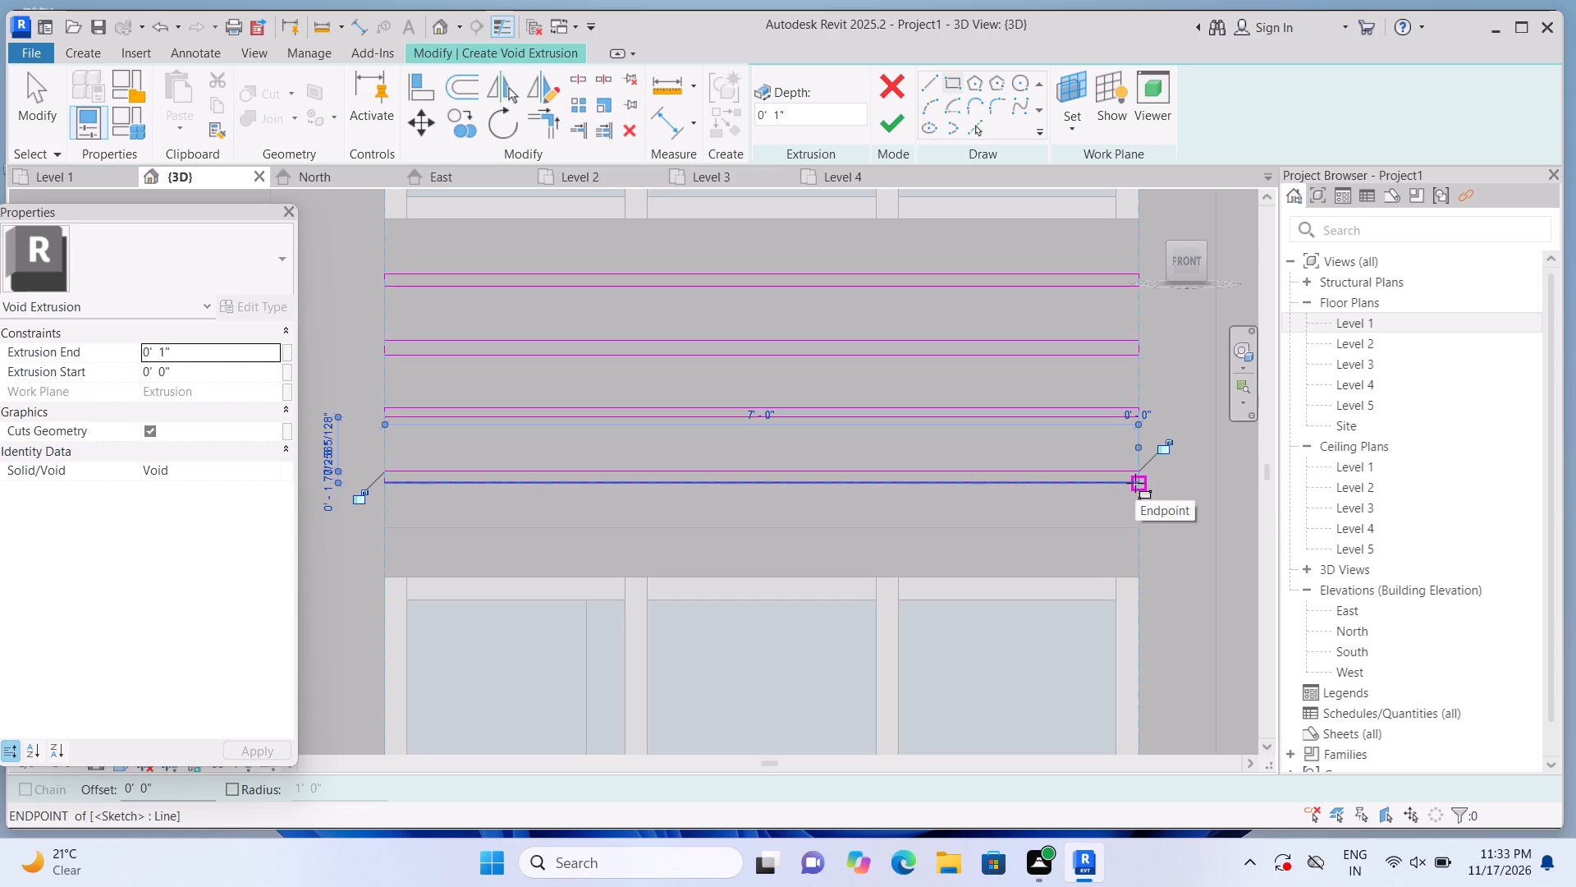
{"action": "key", "text": "Escape"}
{"action": "left_click", "coordinate": [889, 132]}
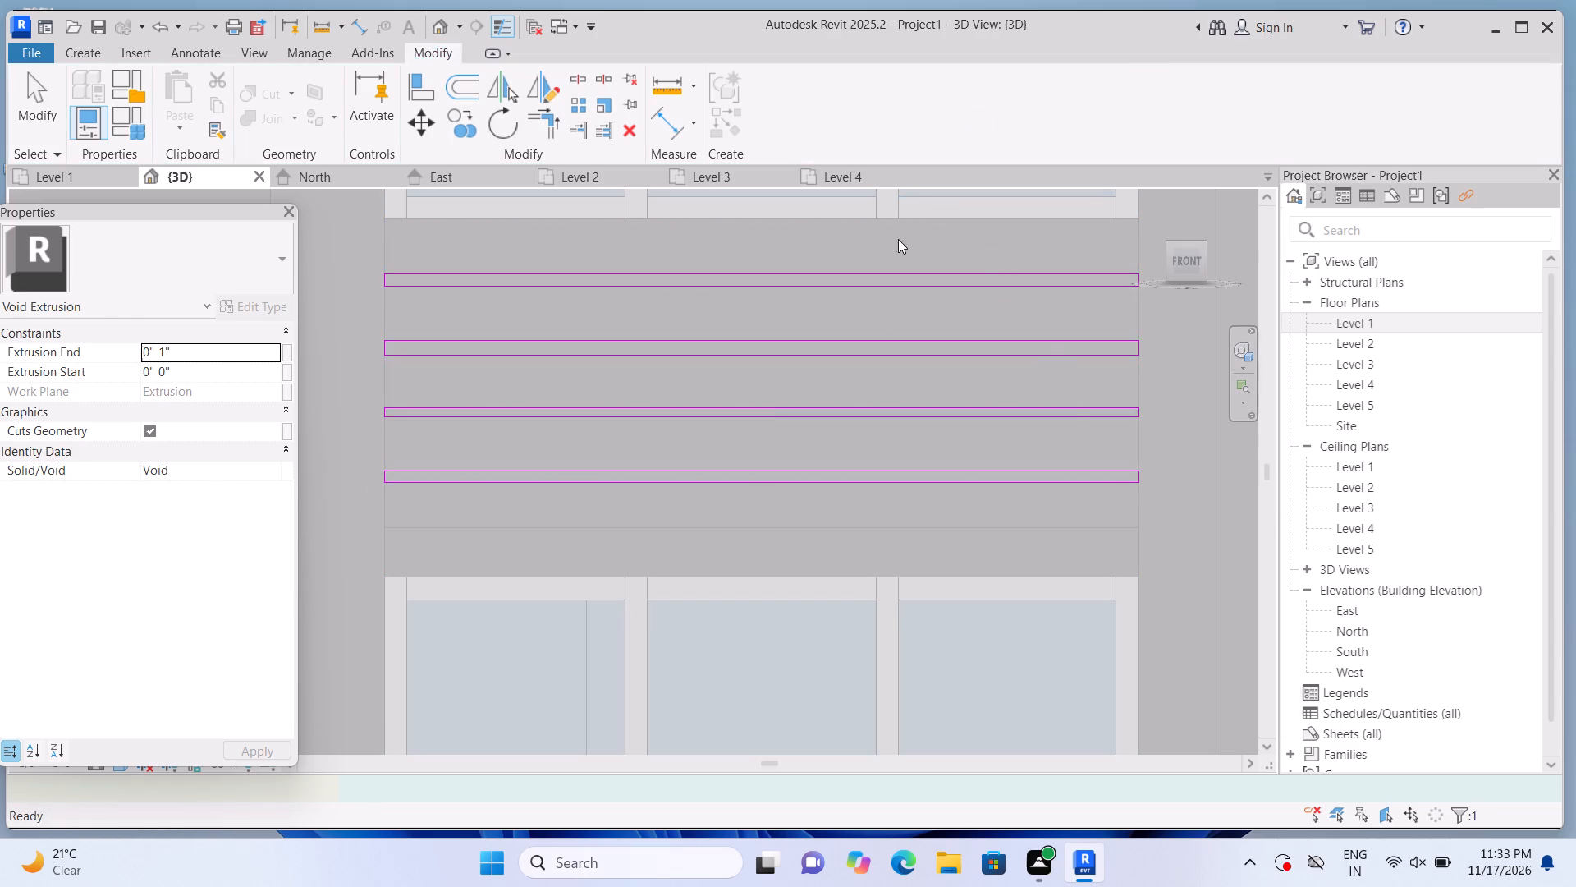
{"action": "scroll", "coordinate": [884, 333], "scroll_direction": "down", "scroll_amount": 6}
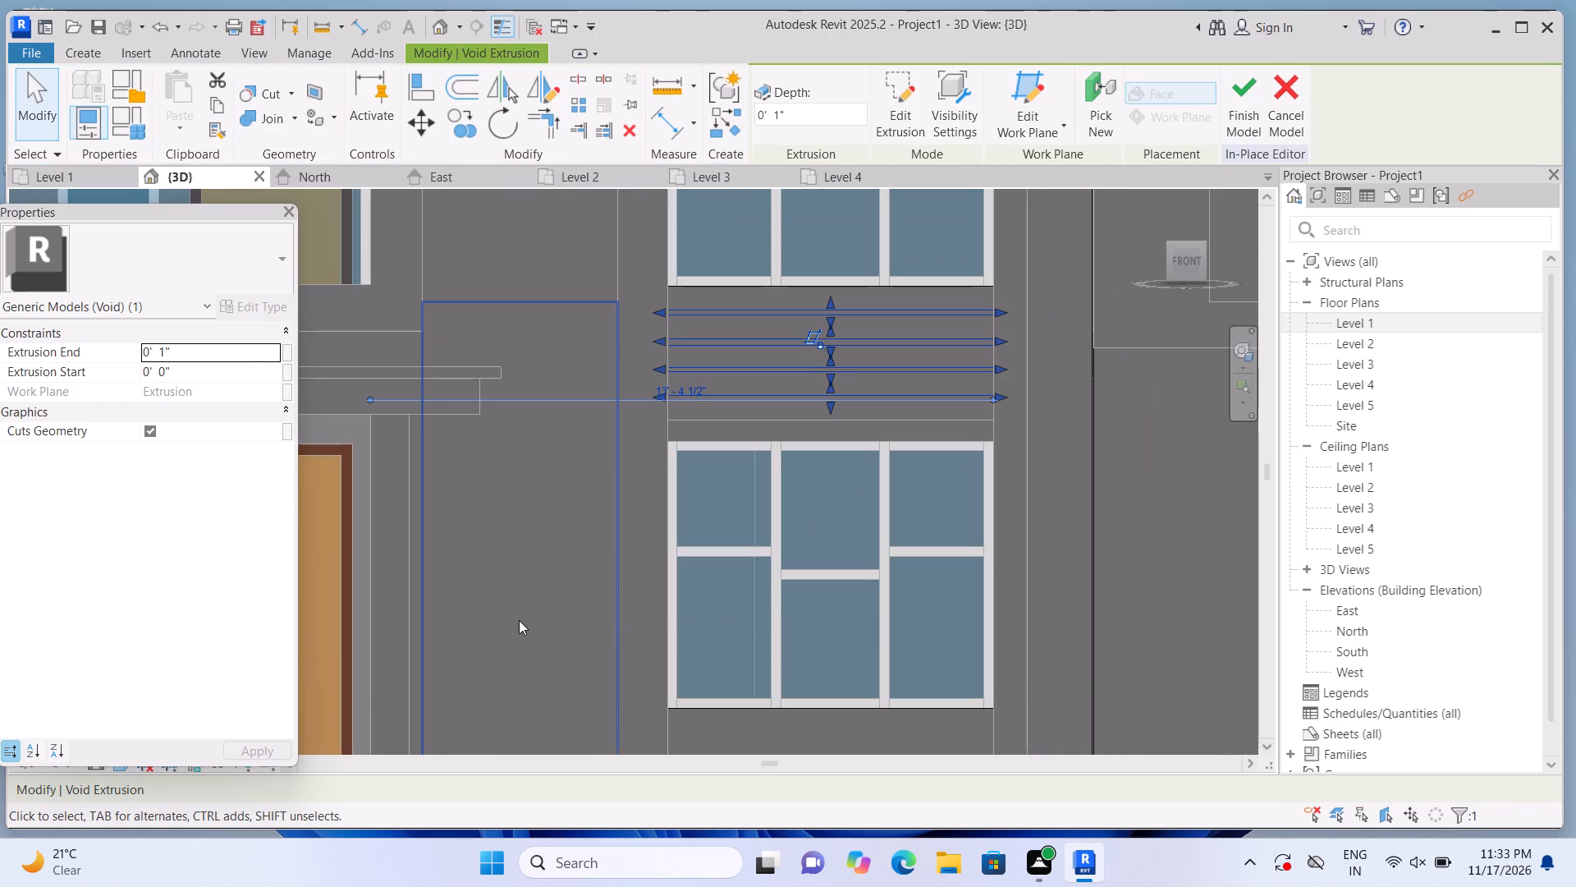
{"action": "left_click", "coordinate": [520, 620]}
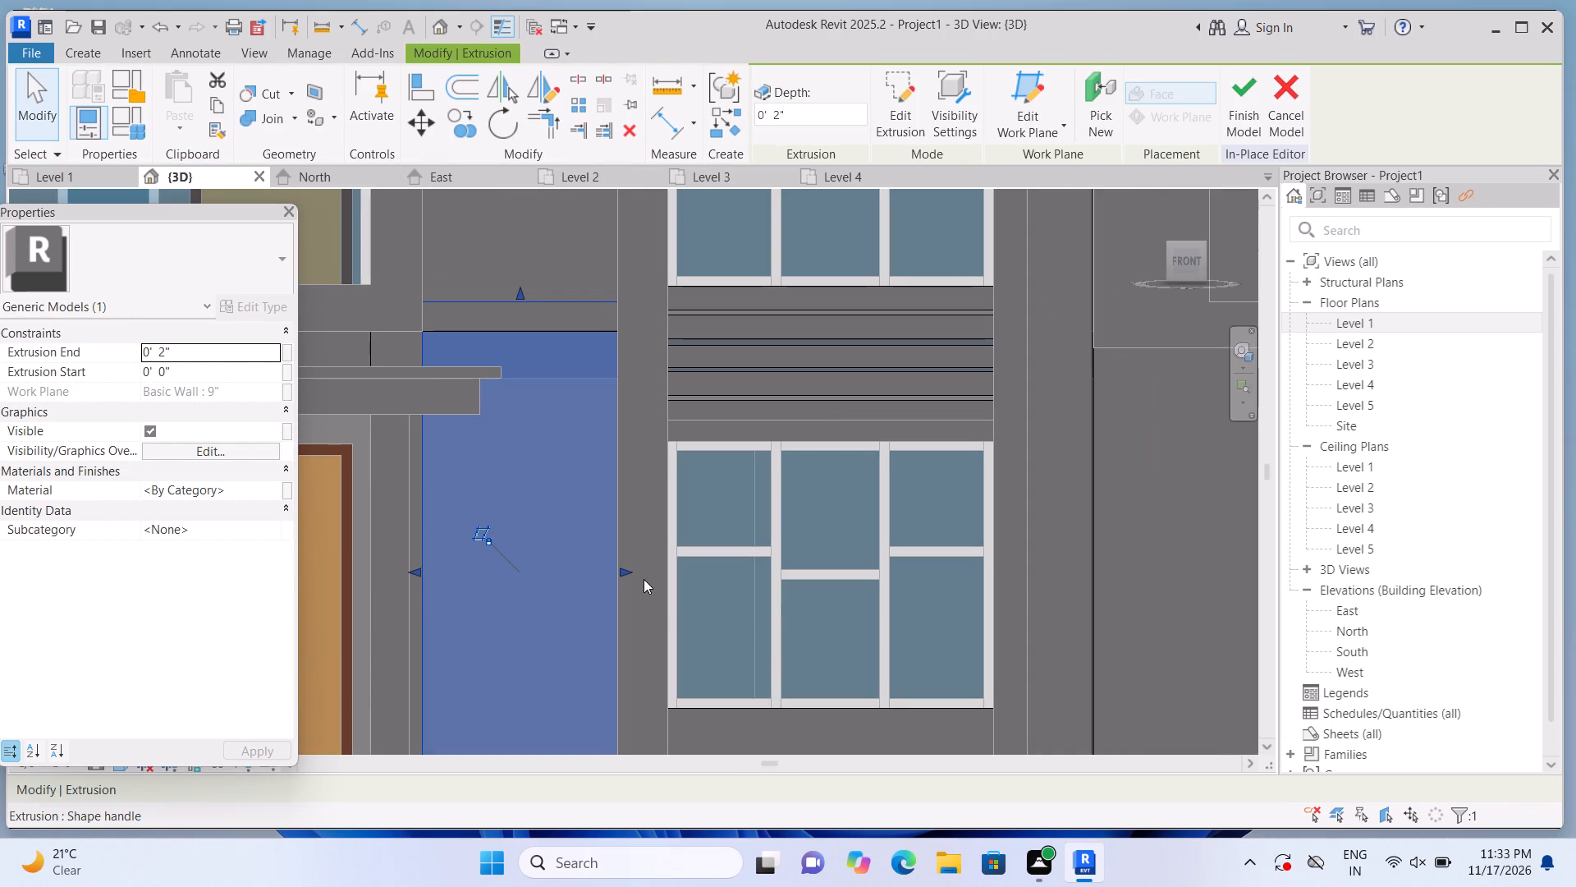
{"action": "key", "text": "Escape"}
Start a void extrusion on the grooved panel's front face and sketch a full-height vertical rectangle, about 1 1/2" by 2'-10", near its left end.
{"action": "scroll", "coordinate": [976, 292], "scroll_direction": "up", "scroll_amount": 5}
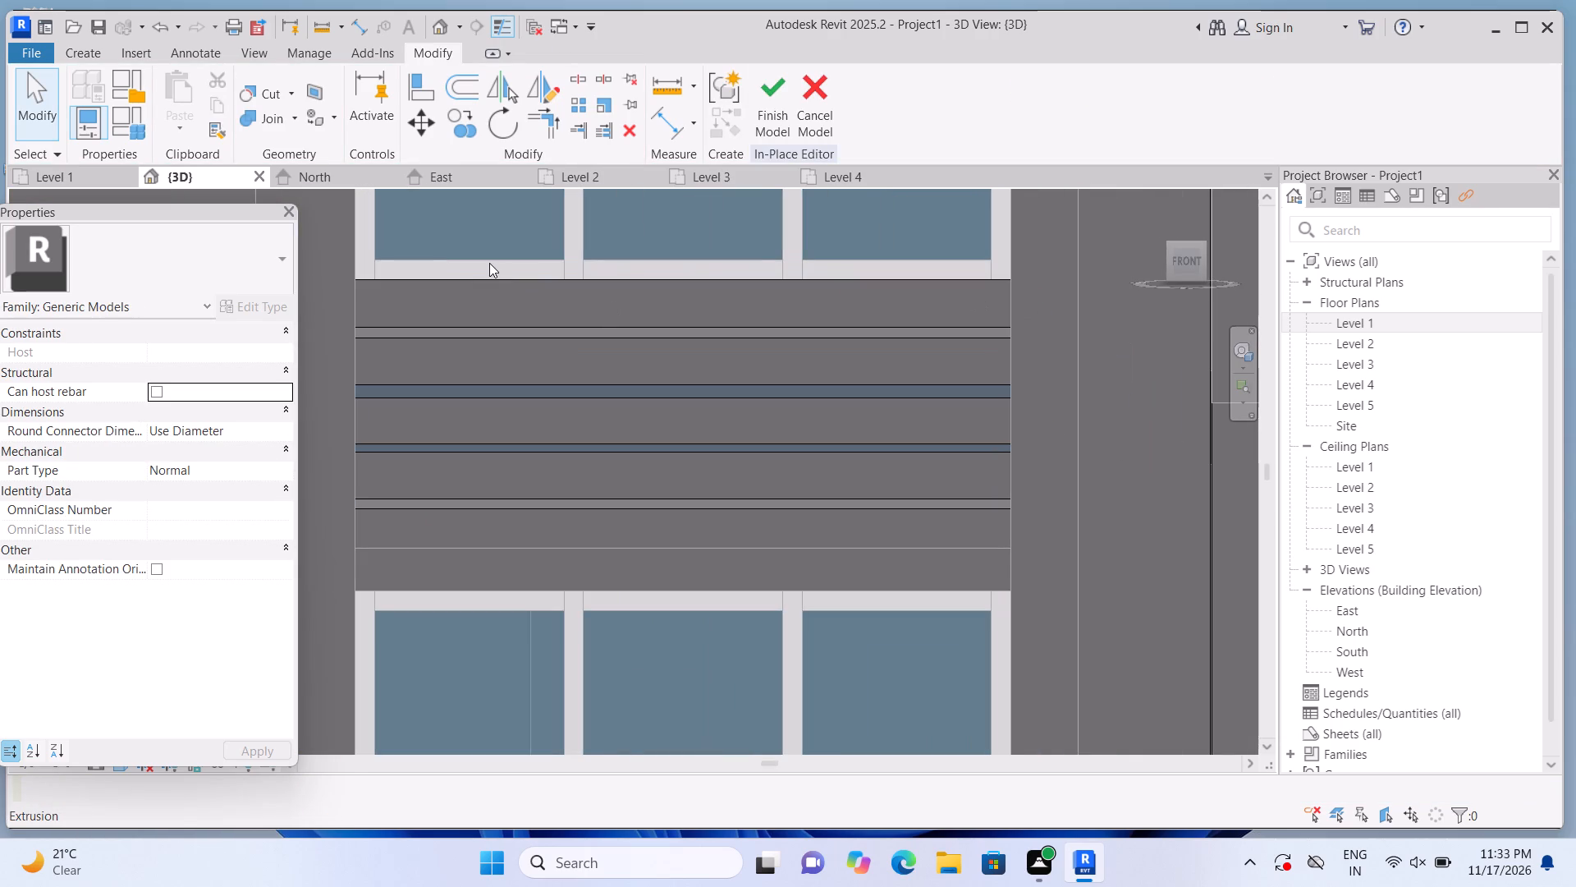
{"action": "left_click", "coordinate": [96, 56]}
{"action": "left_click", "coordinate": [422, 114]}
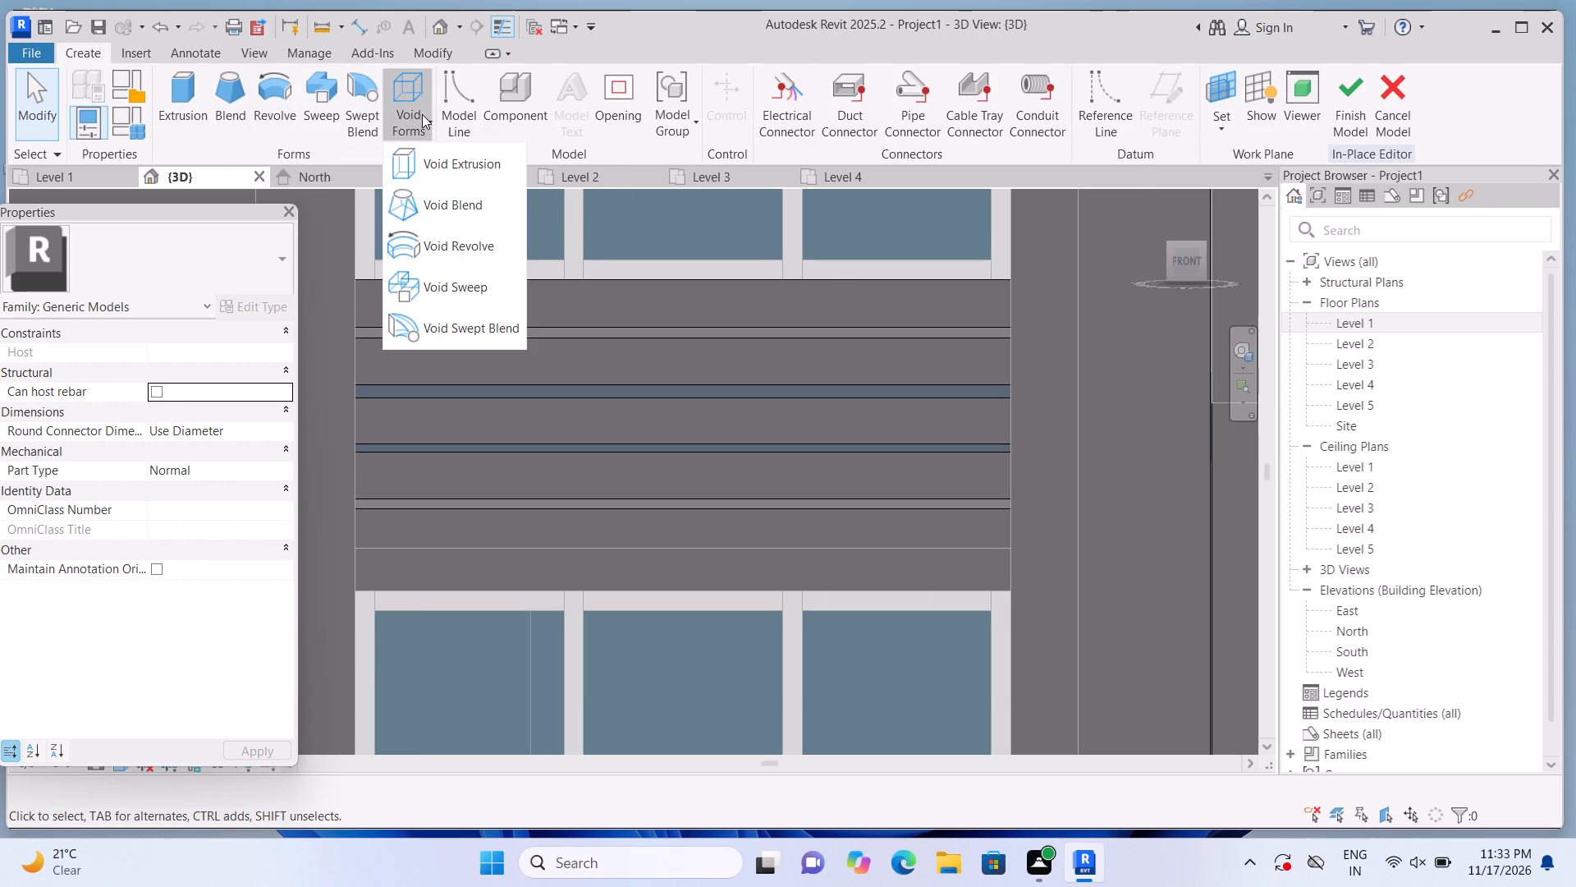
{"action": "left_click", "coordinate": [432, 160]}
{"action": "scroll", "coordinate": [496, 186], "scroll_direction": "down", "scroll_amount": 2}
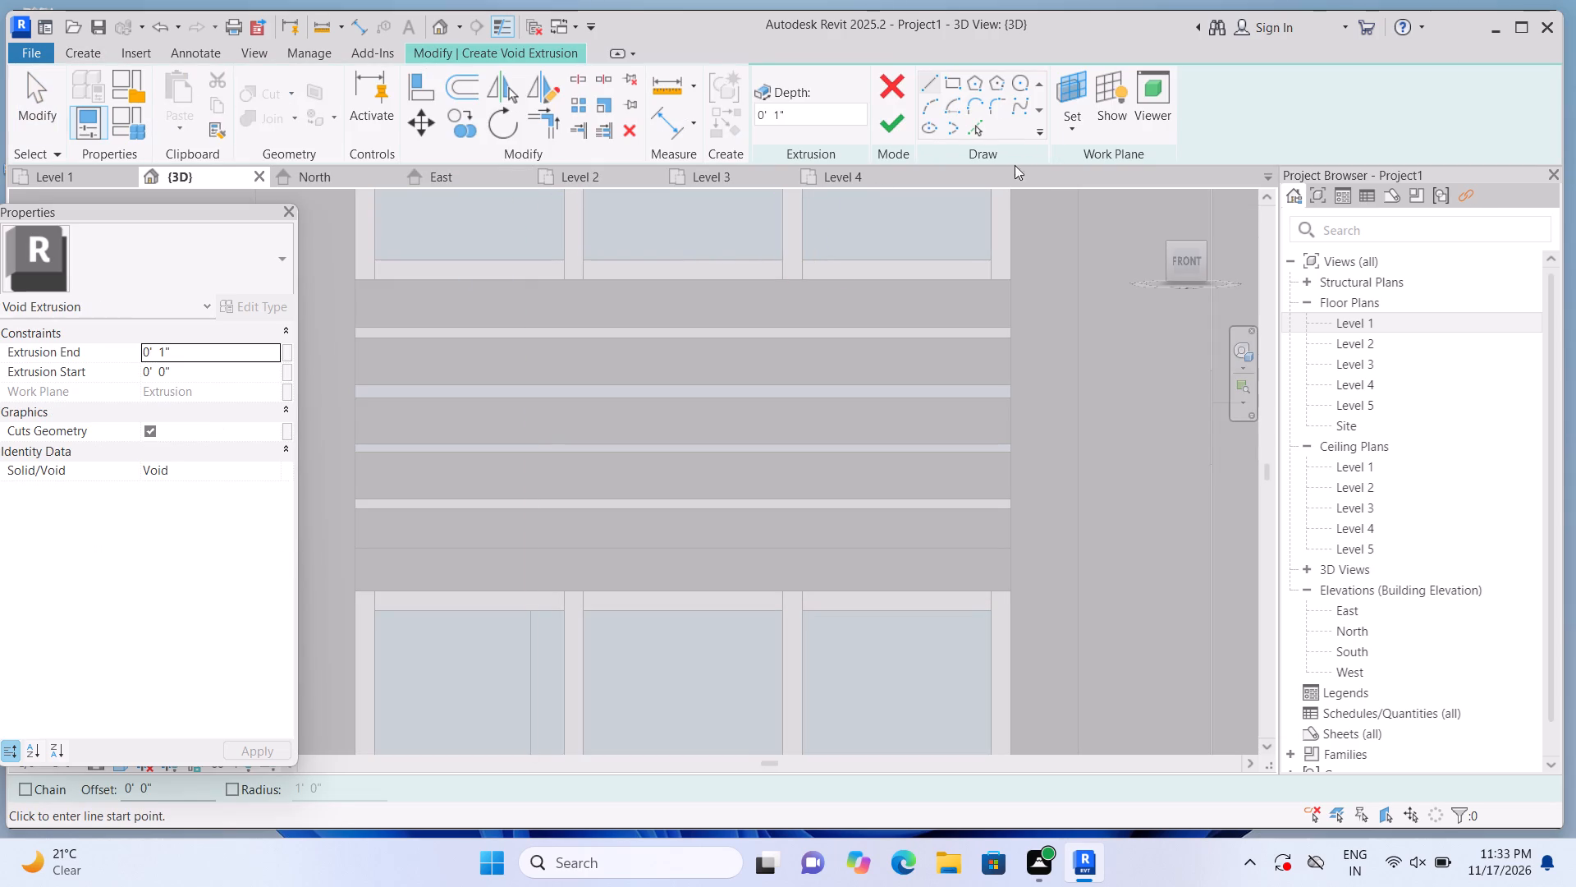
{"action": "left_click", "coordinate": [1071, 129]}
{"action": "left_click", "coordinate": [1089, 205]}
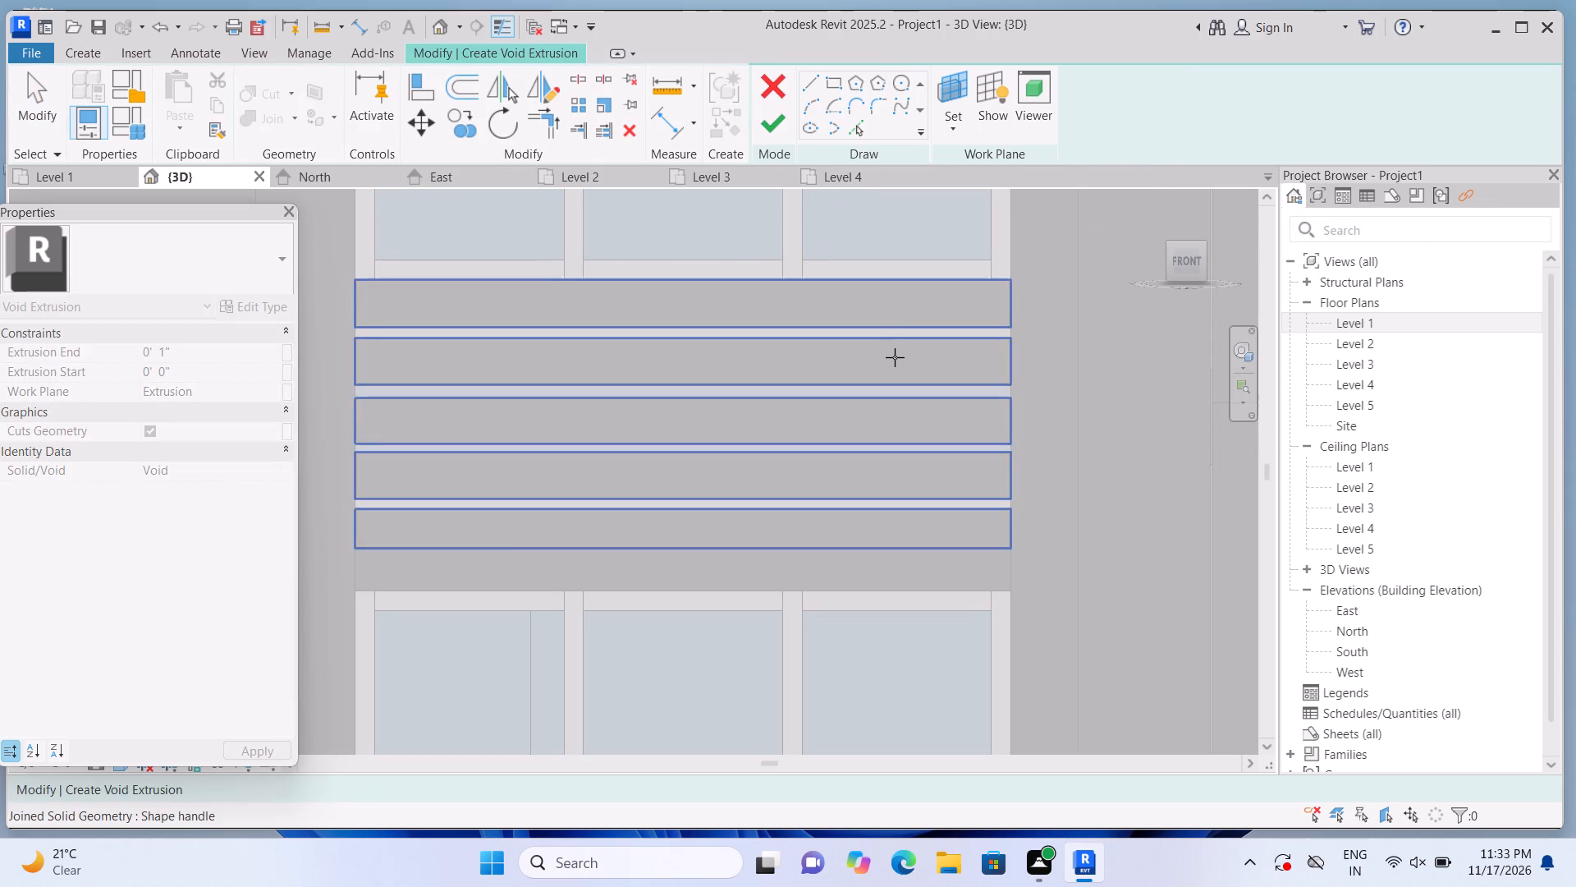
{"action": "left_click", "coordinate": [893, 357]}
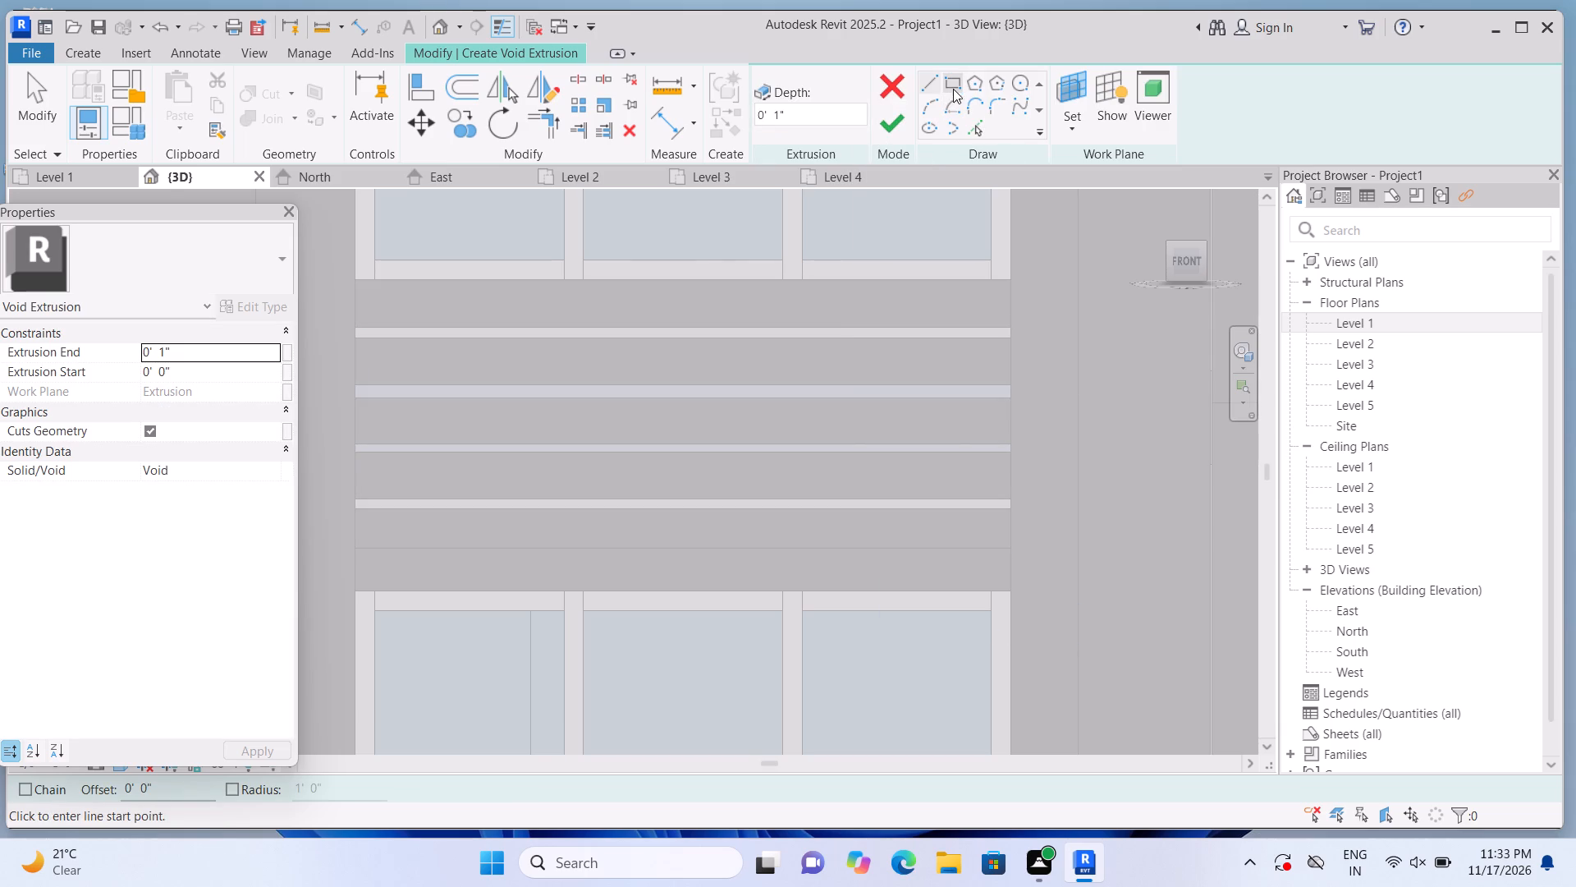
{"action": "left_click", "coordinate": [953, 85]}
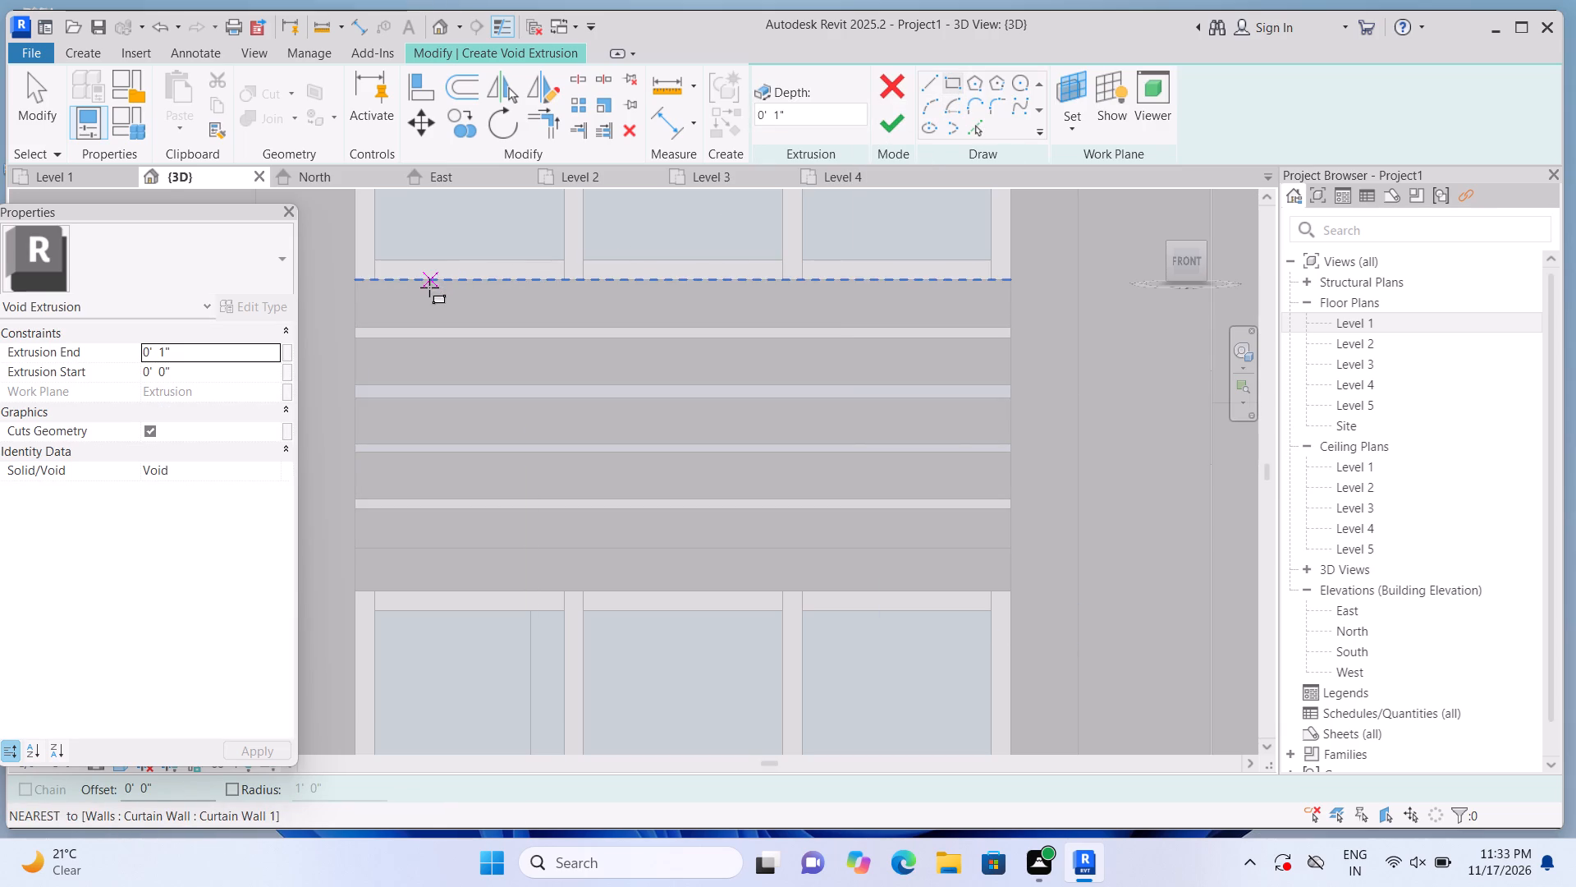
{"action": "left_click", "coordinate": [428, 287]}
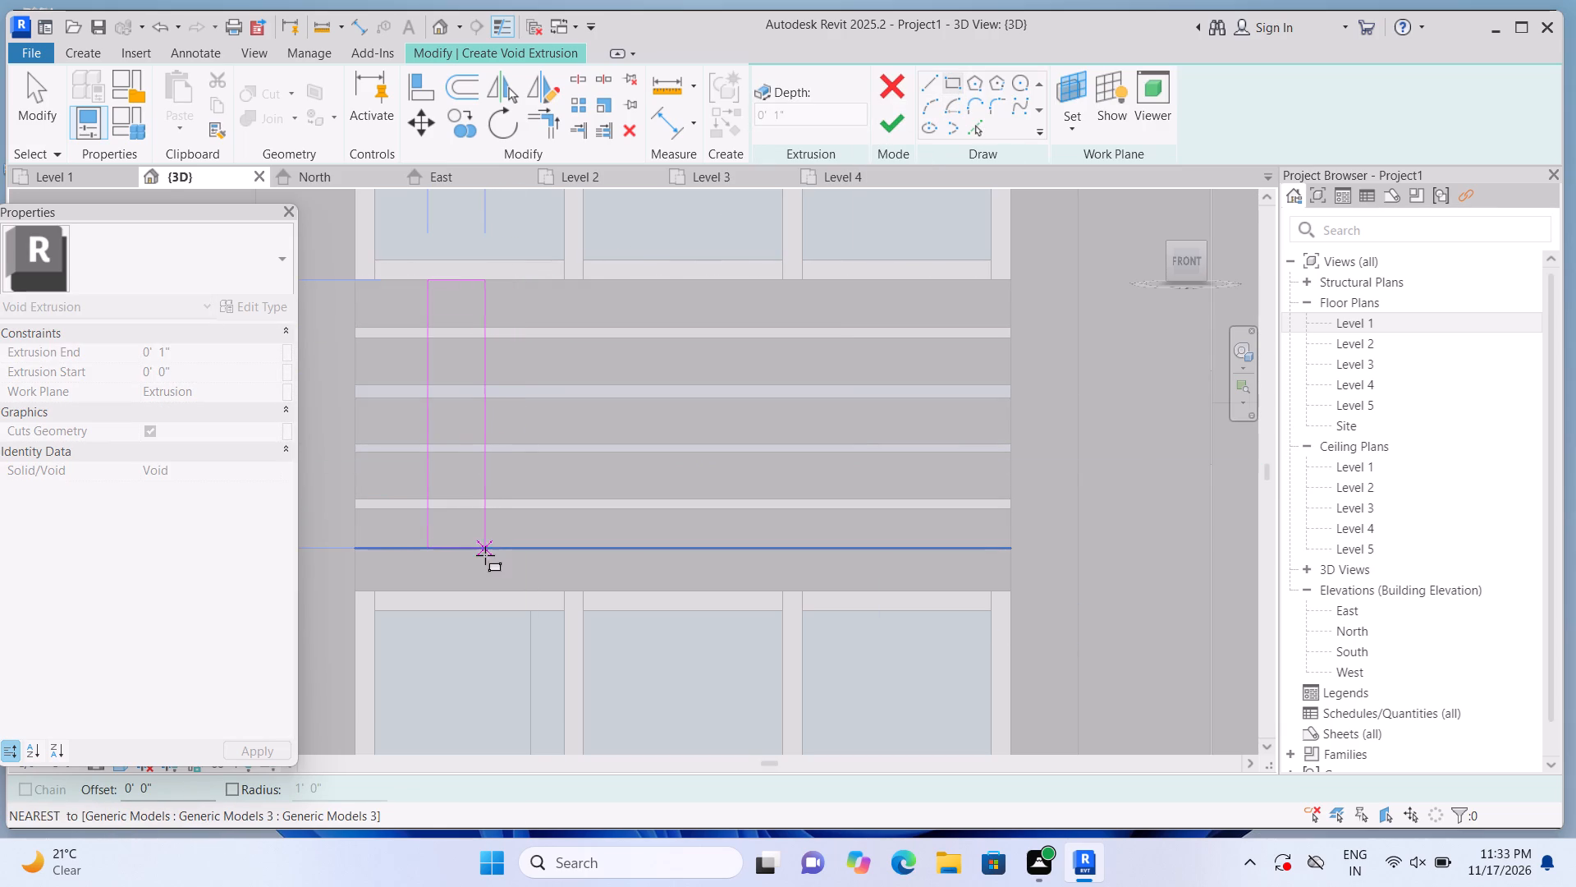
{"action": "left_click", "coordinate": [440, 549]}
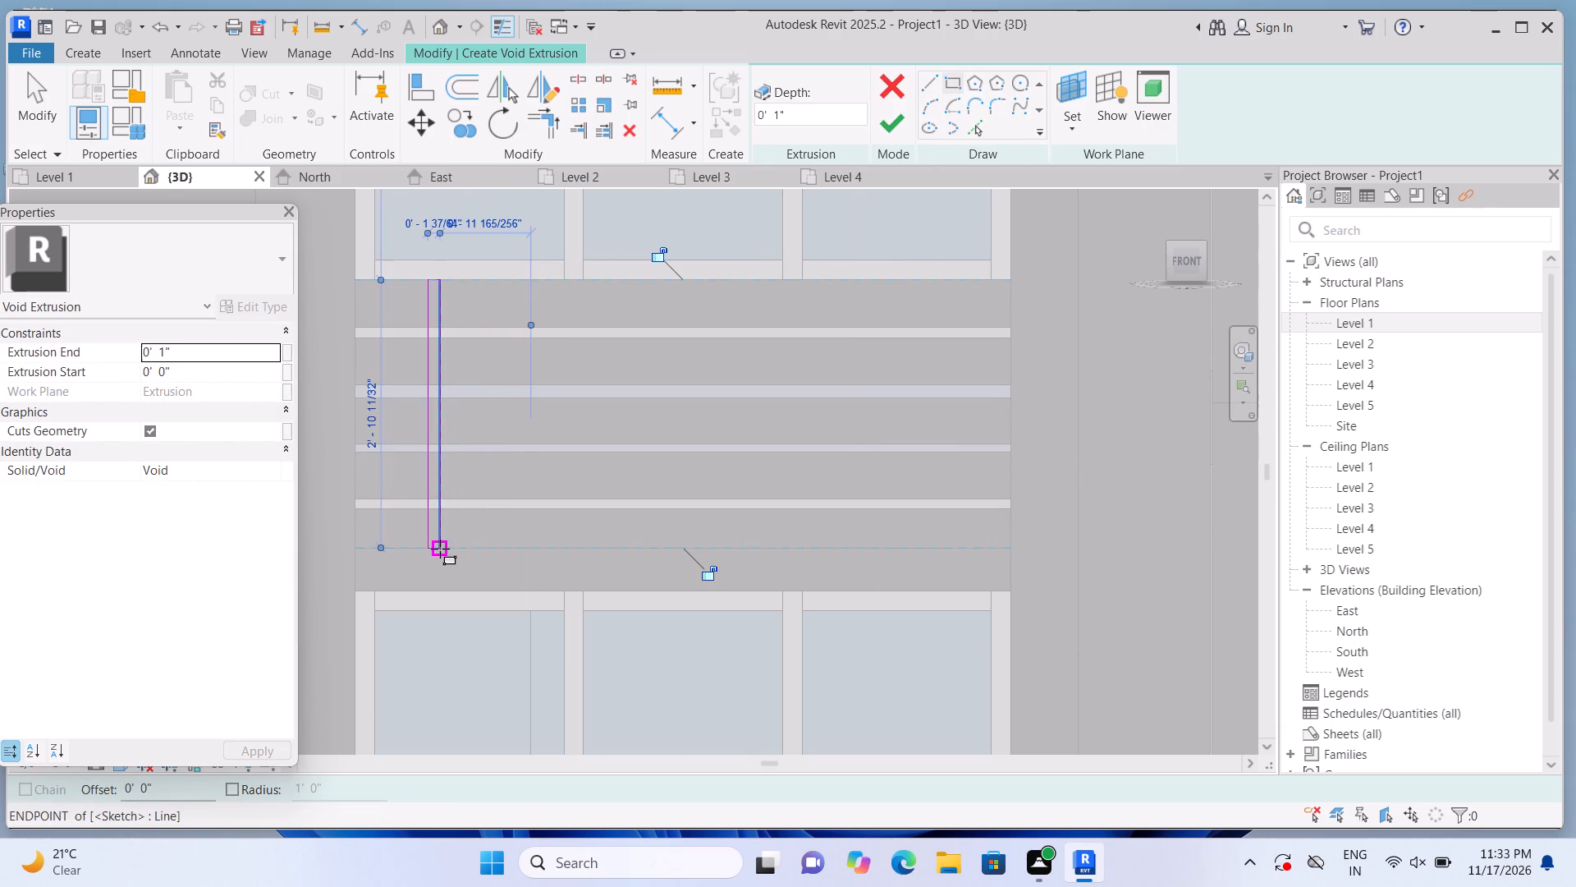
{"action": "key", "text": "Escape"}
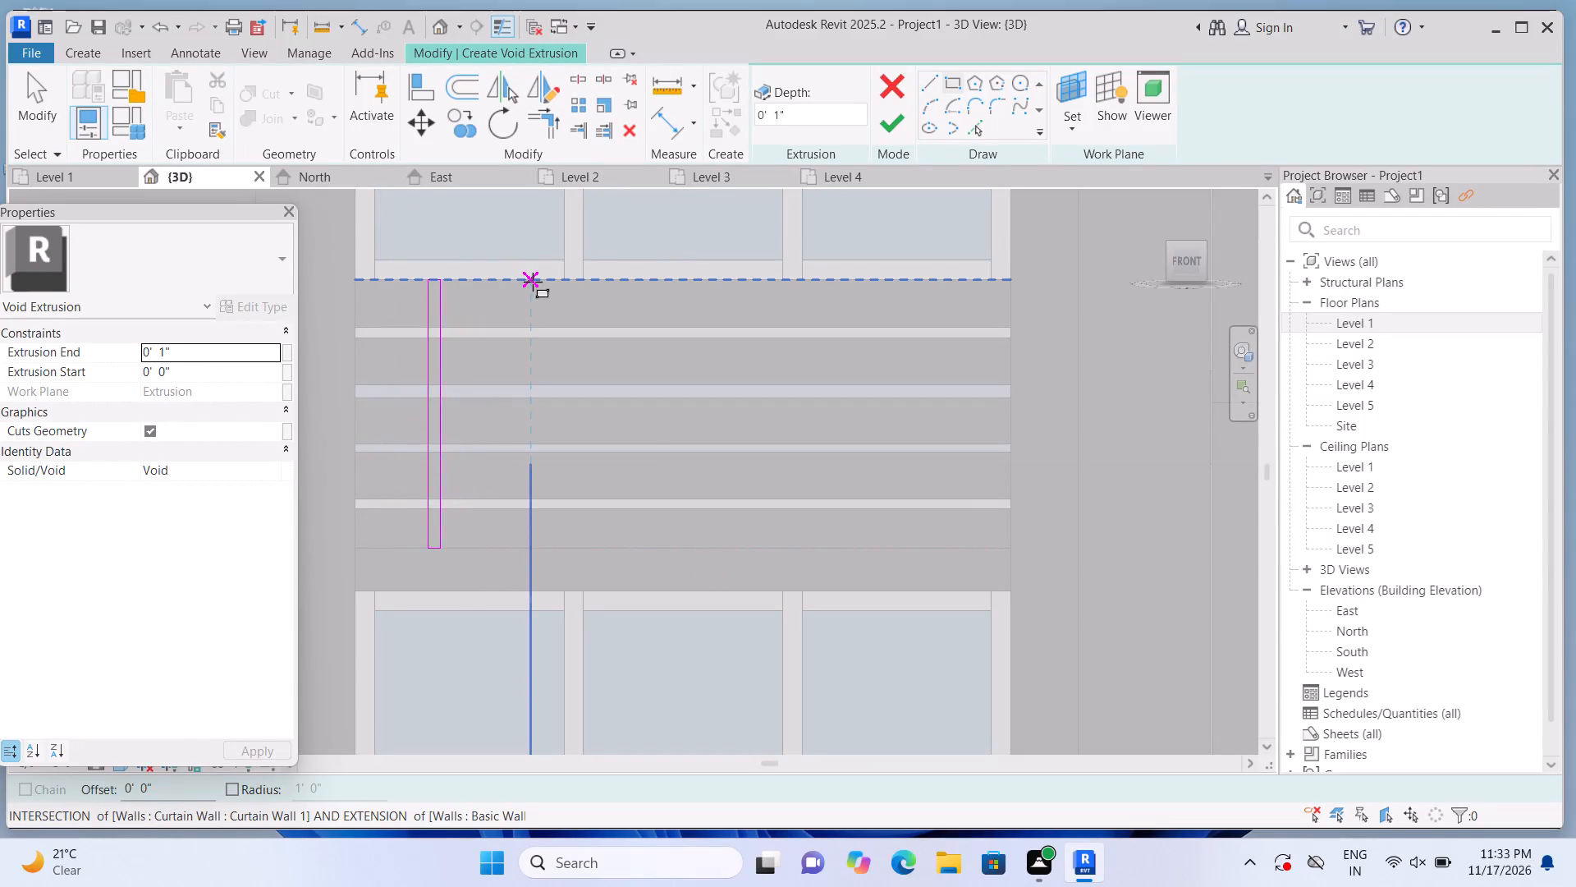
Sketch three more thin vertical rectangles over the panel's full 2'-10" height, roughly evenly spaced to the right of the first.
{"action": "left_click", "coordinate": [535, 282]}
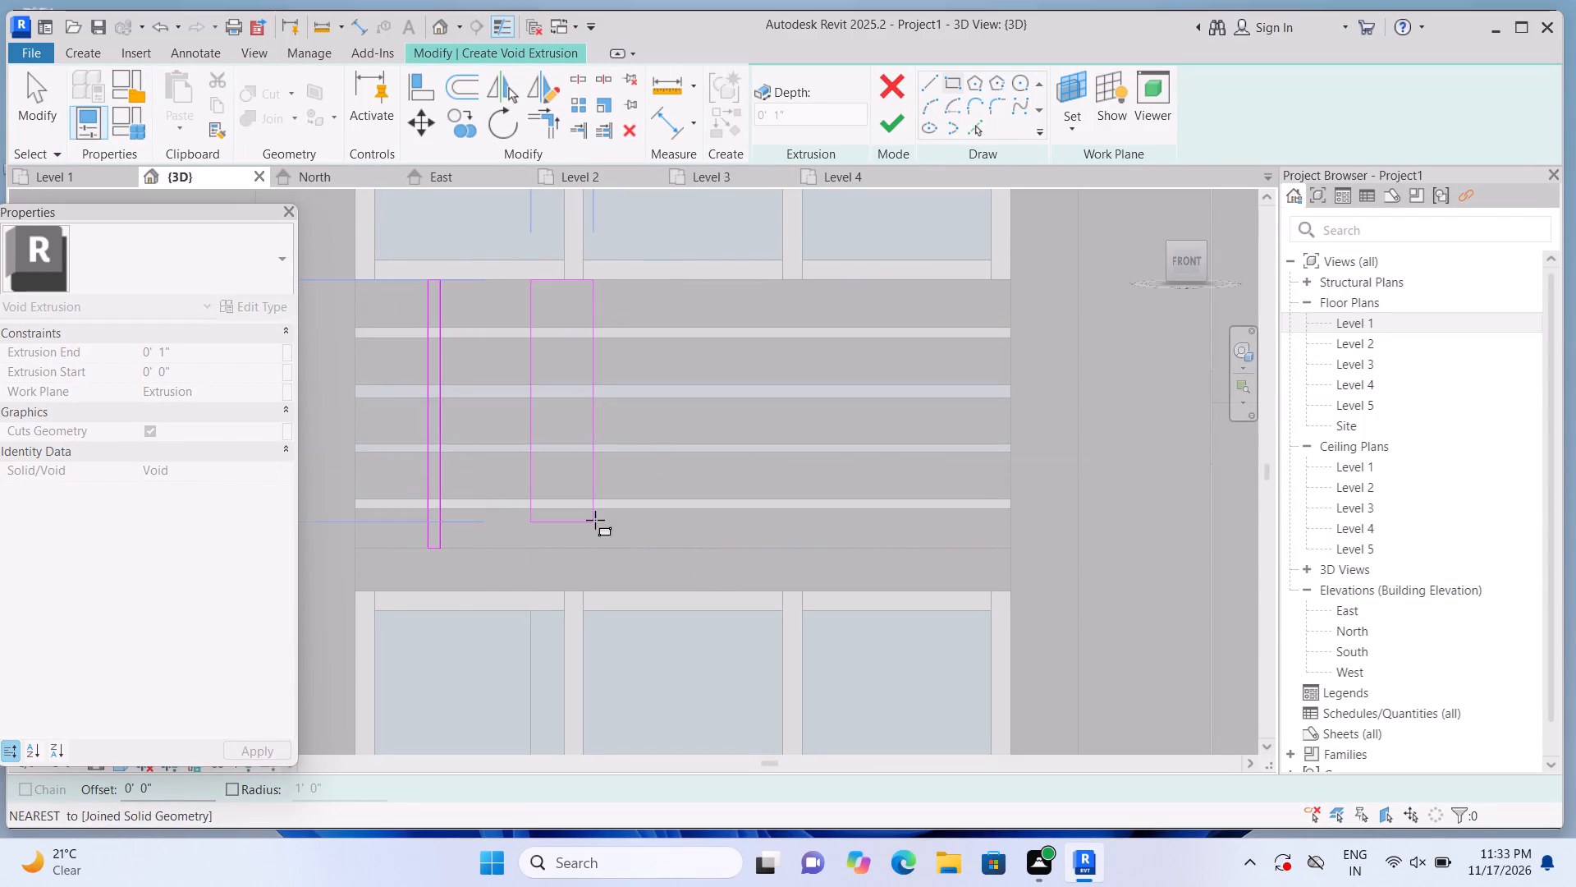
{"action": "left_click", "coordinate": [546, 554]}
{"action": "key", "text": "Escape"}
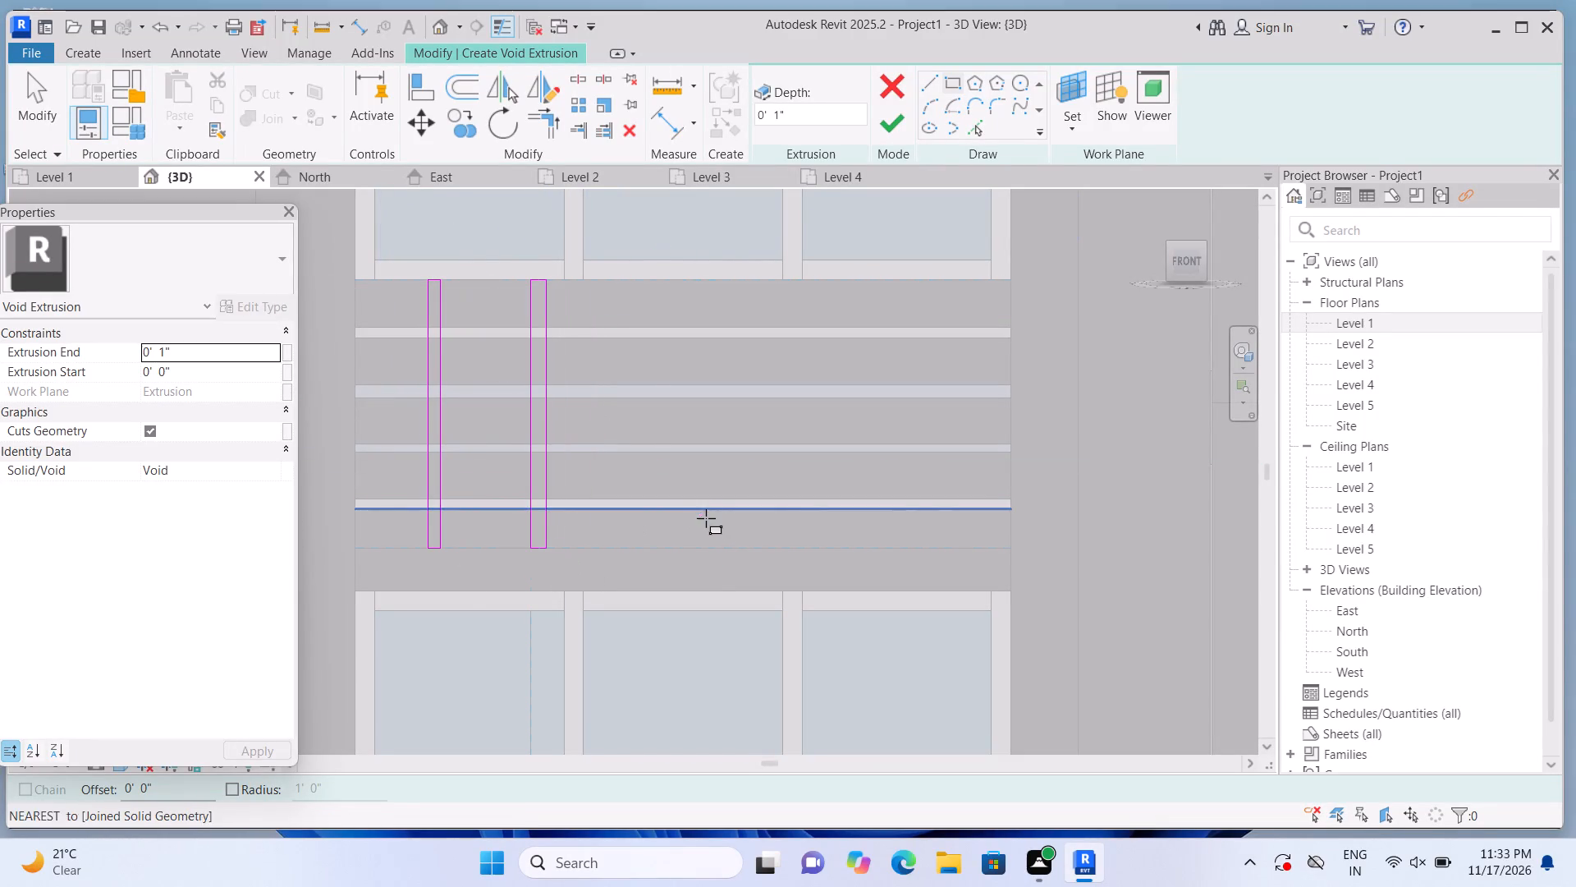
{"action": "left_click", "coordinate": [635, 287]}
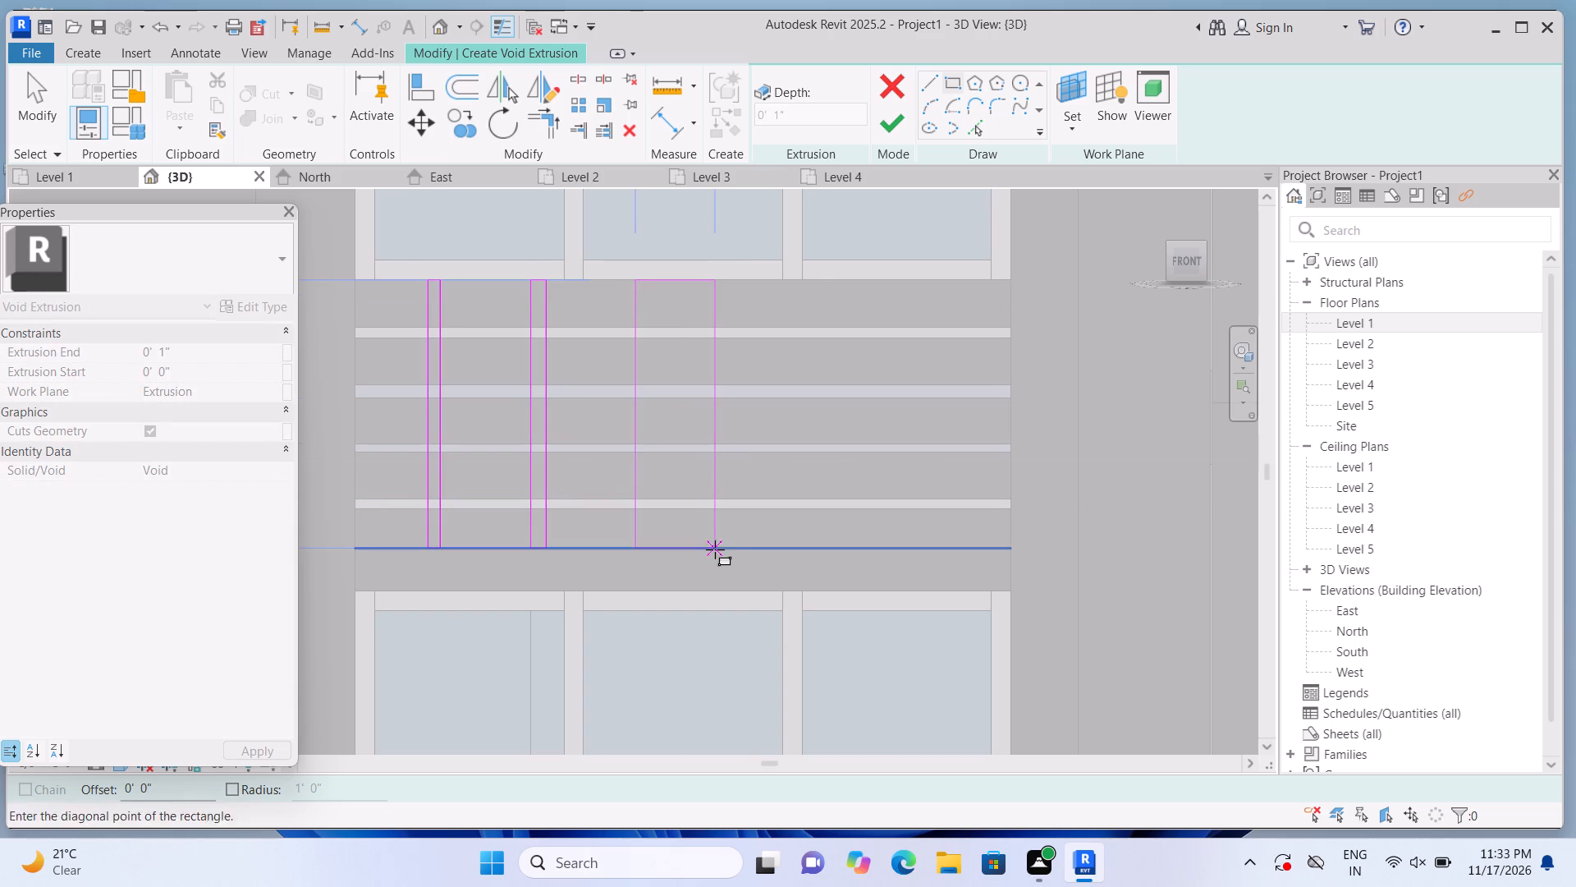
{"action": "left_click", "coordinate": [649, 554]}
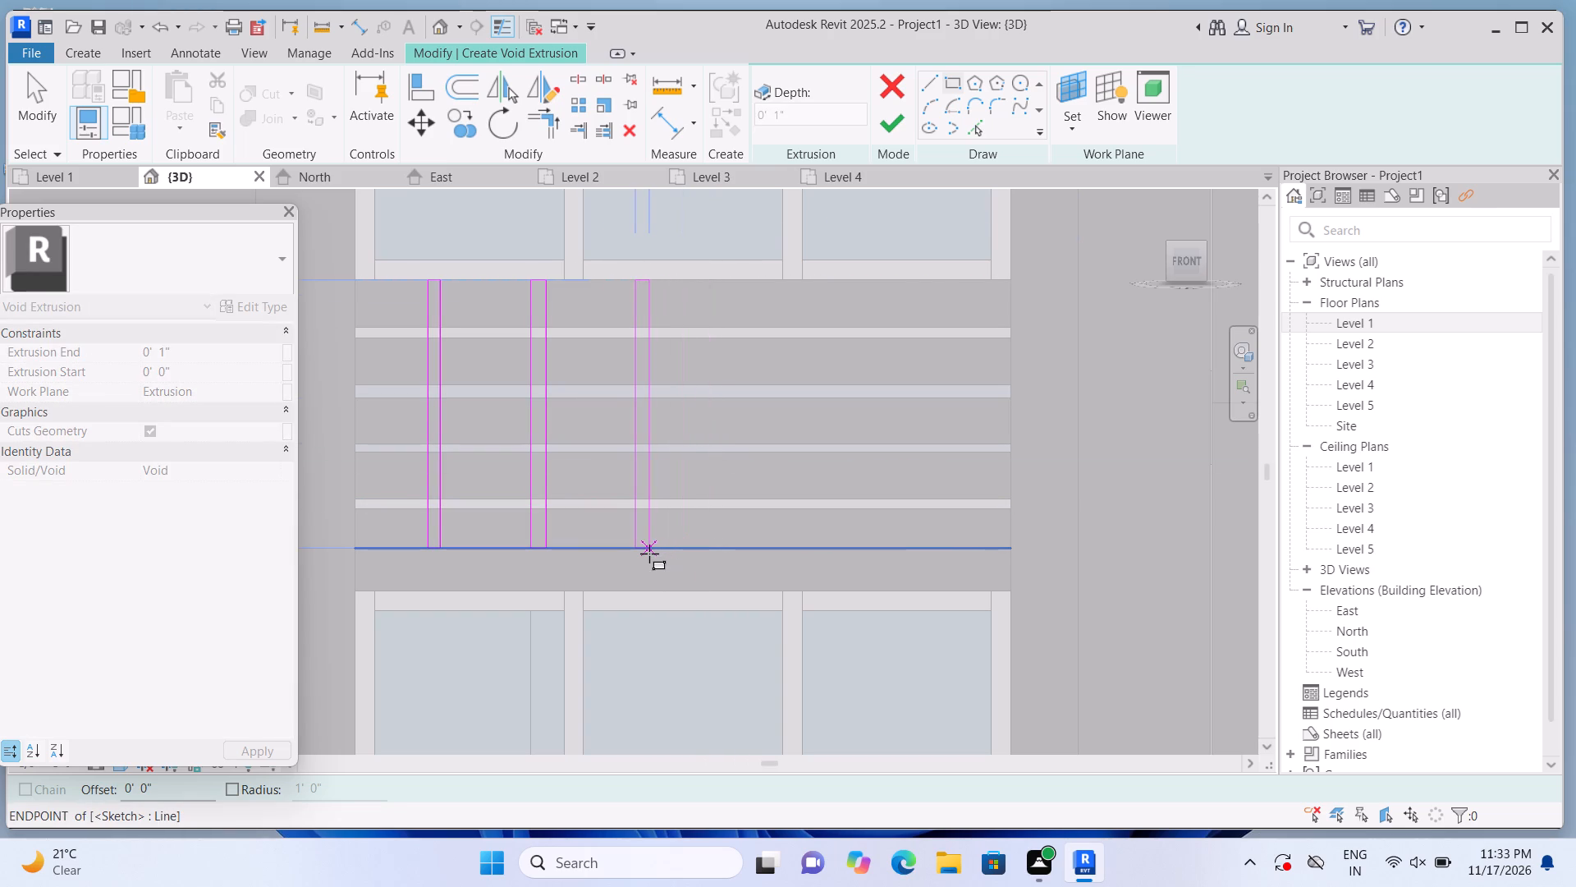
{"action": "key", "text": "Escape"}
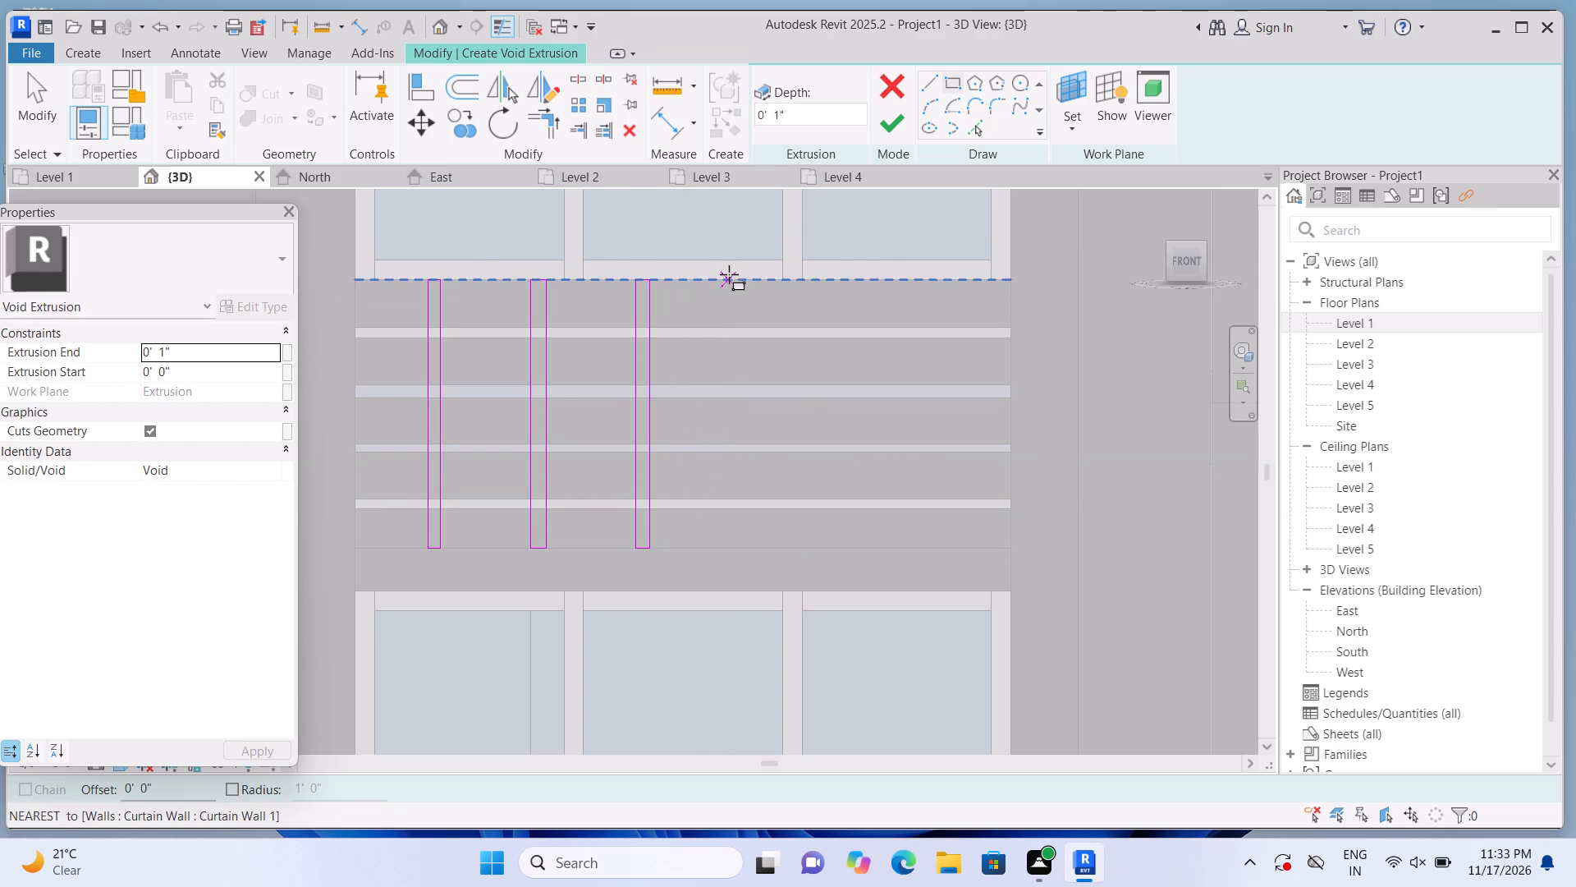
{"action": "left_click", "coordinate": [729, 274]}
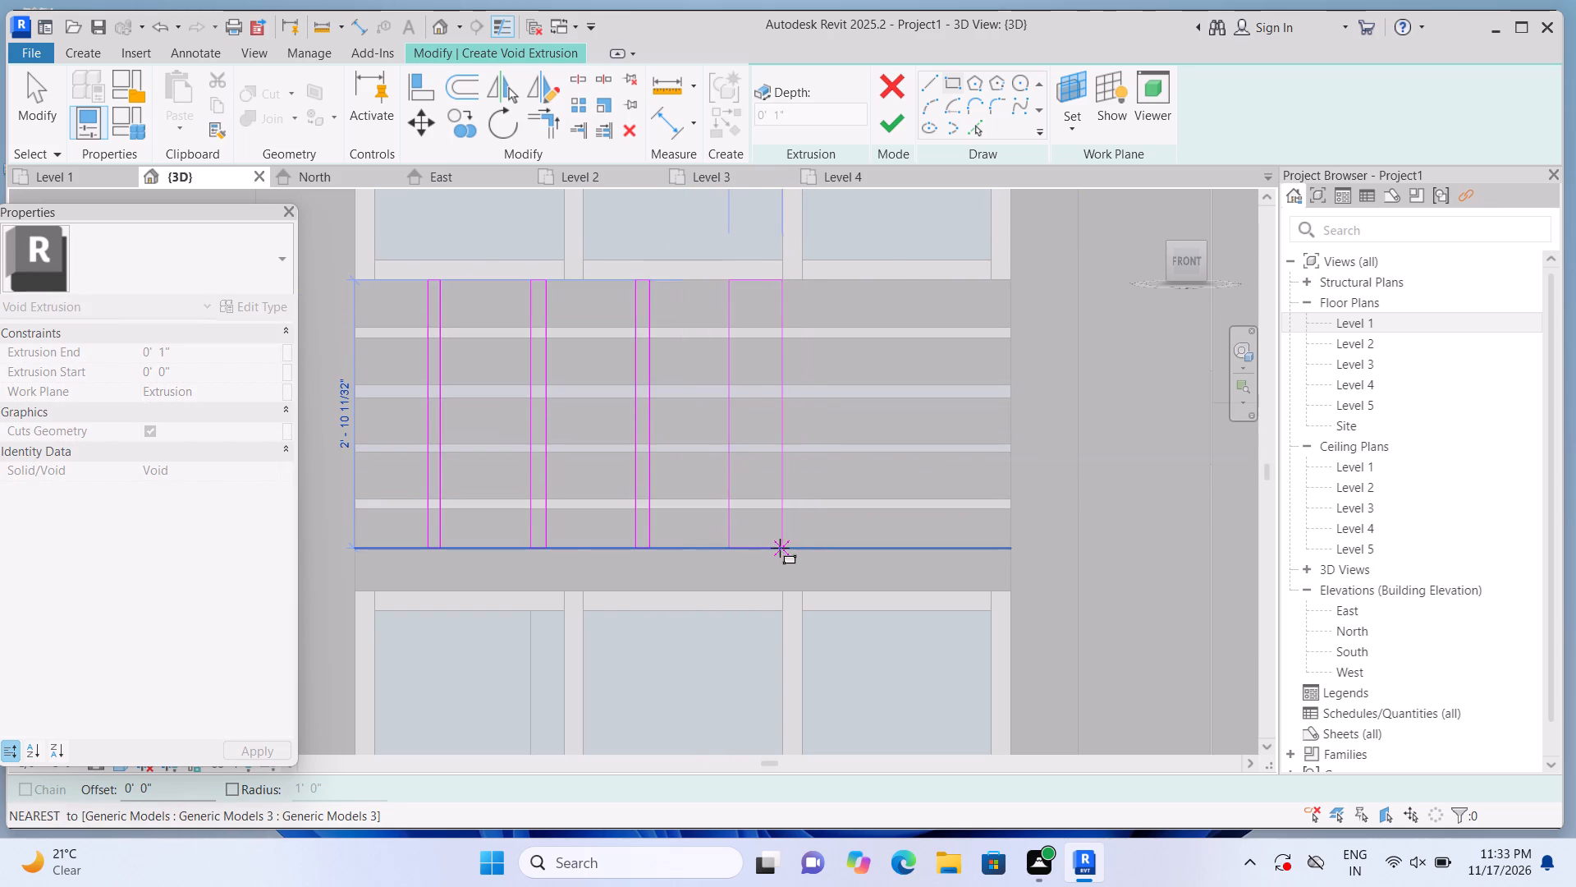
{"action": "left_click", "coordinate": [740, 554]}
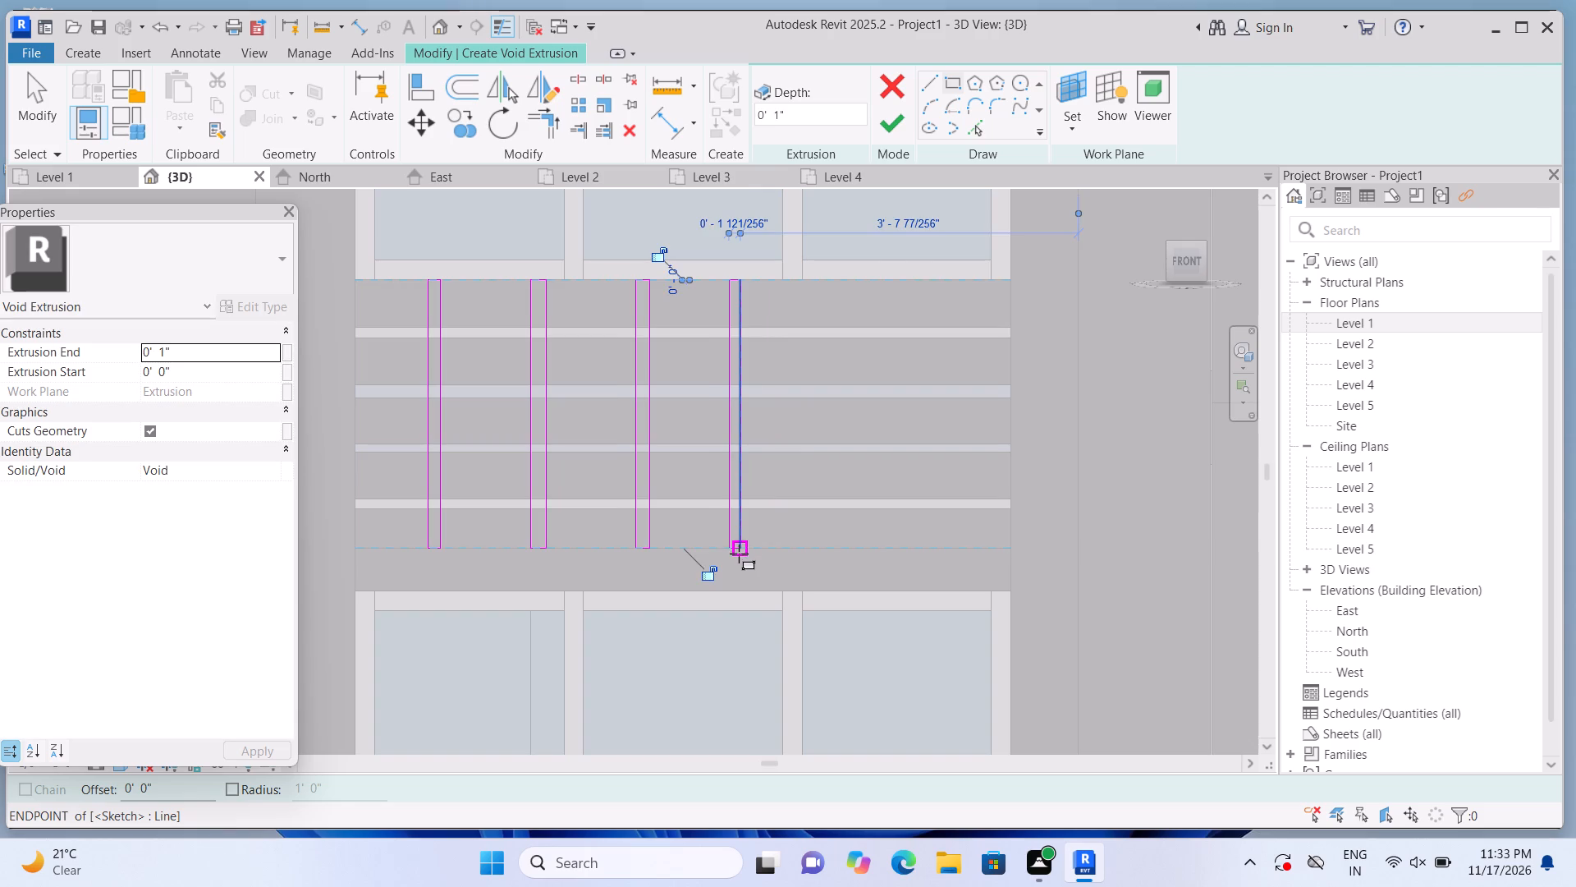
{"action": "key", "text": "Escape"}
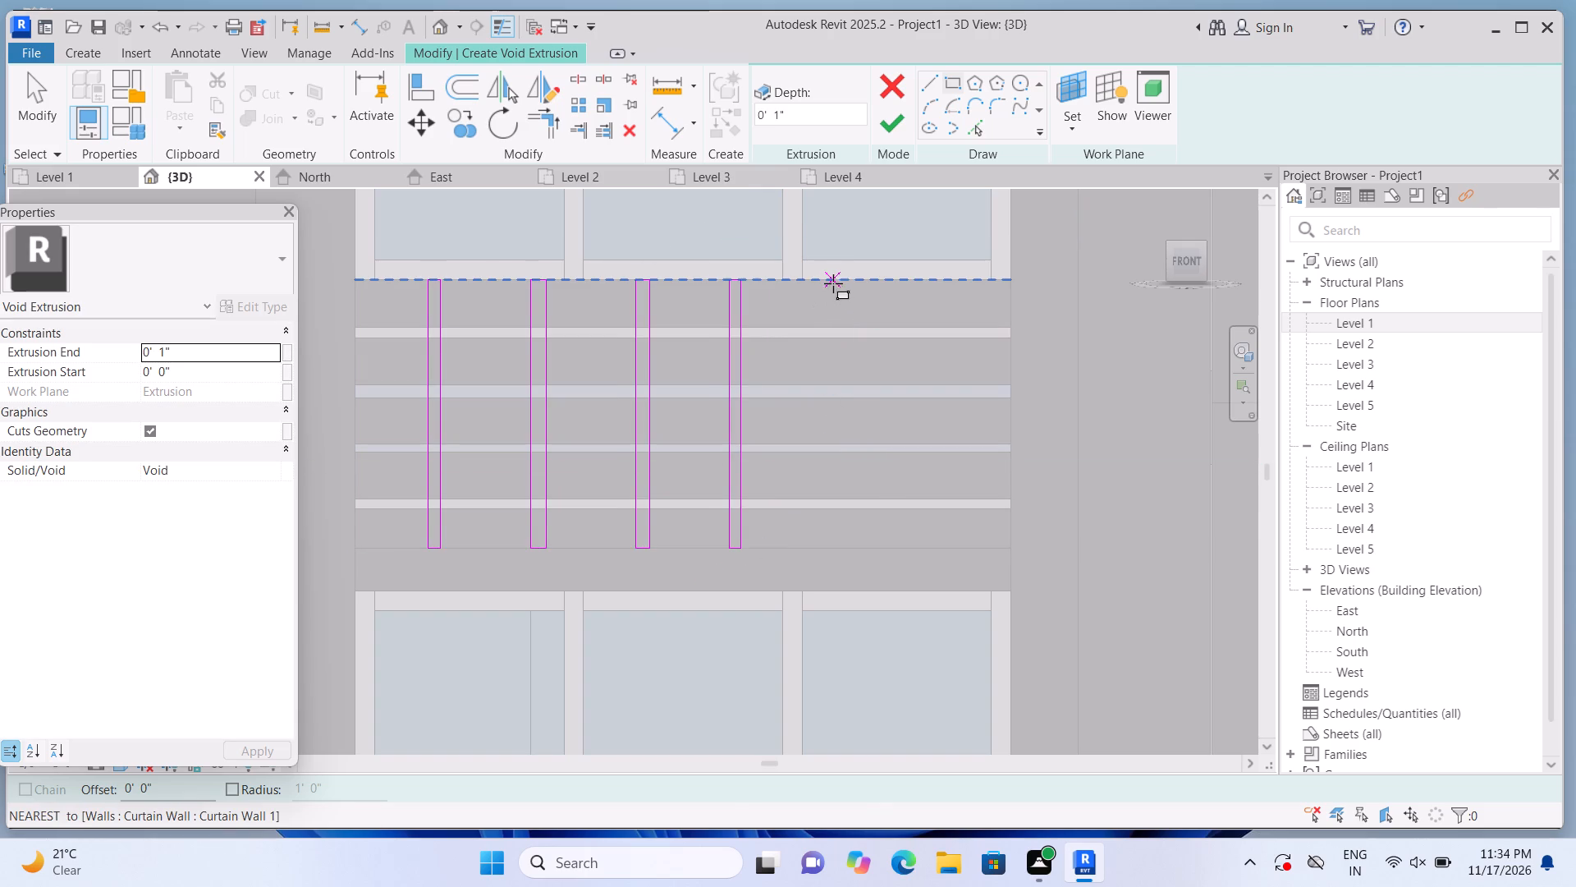
Sketch a fifth and sixth full-height vertical rectangle, about 1" and 1 7/8" wide, toward the panel's right end and finish the 1" void extrusion.
{"action": "left_click", "coordinate": [830, 282]}
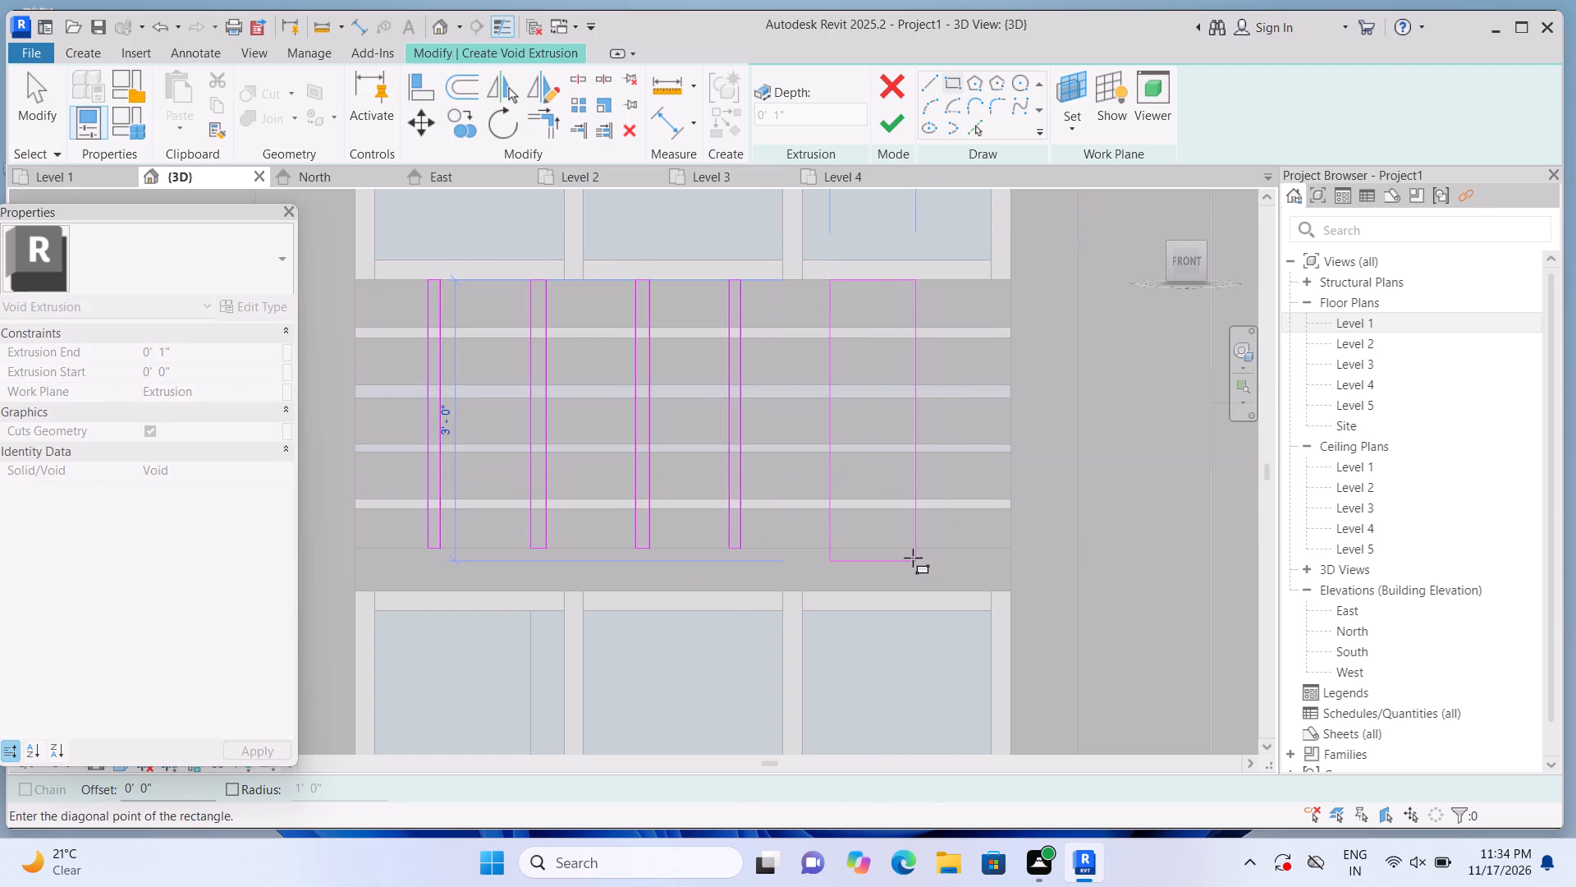
{"action": "left_click", "coordinate": [838, 547]}
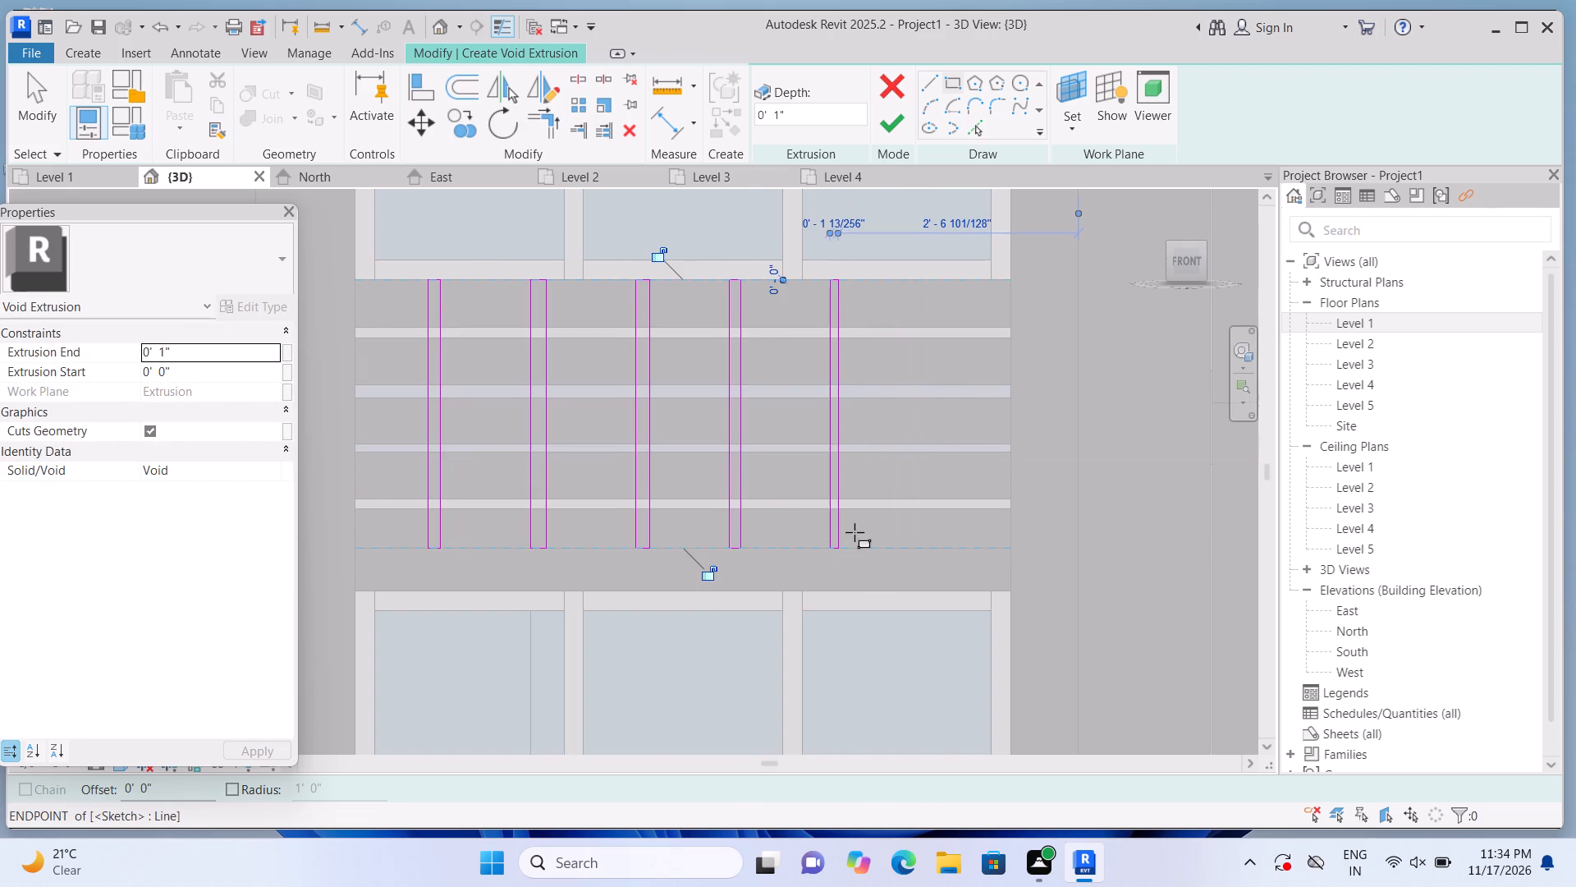
{"action": "key", "text": "Escape"}
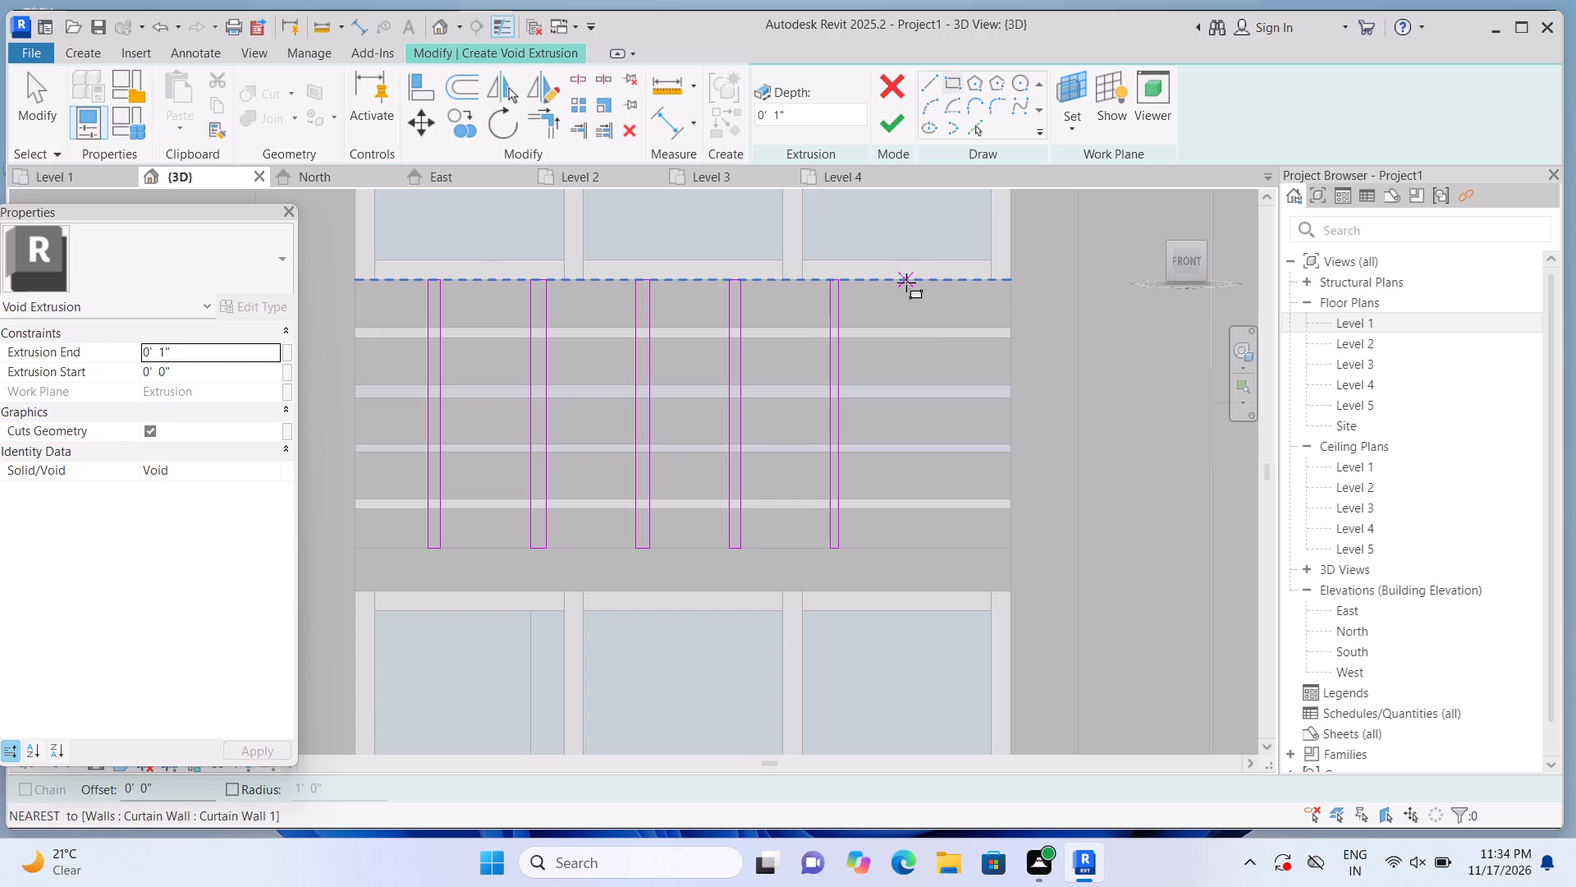
{"action": "left_click", "coordinate": [916, 281]}
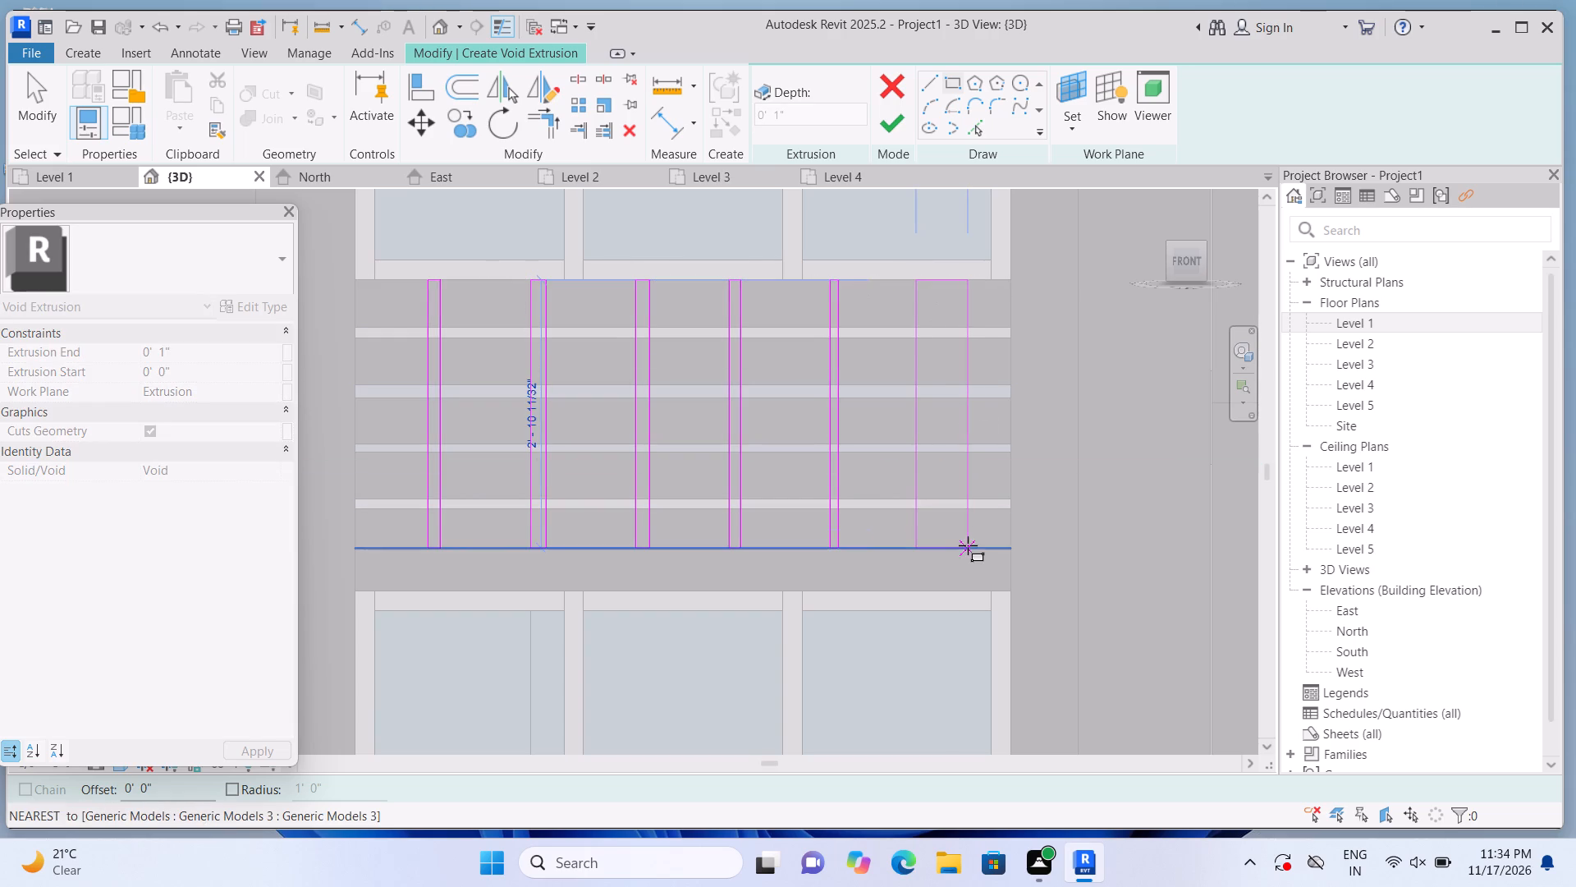
{"action": "left_click", "coordinate": [931, 551]}
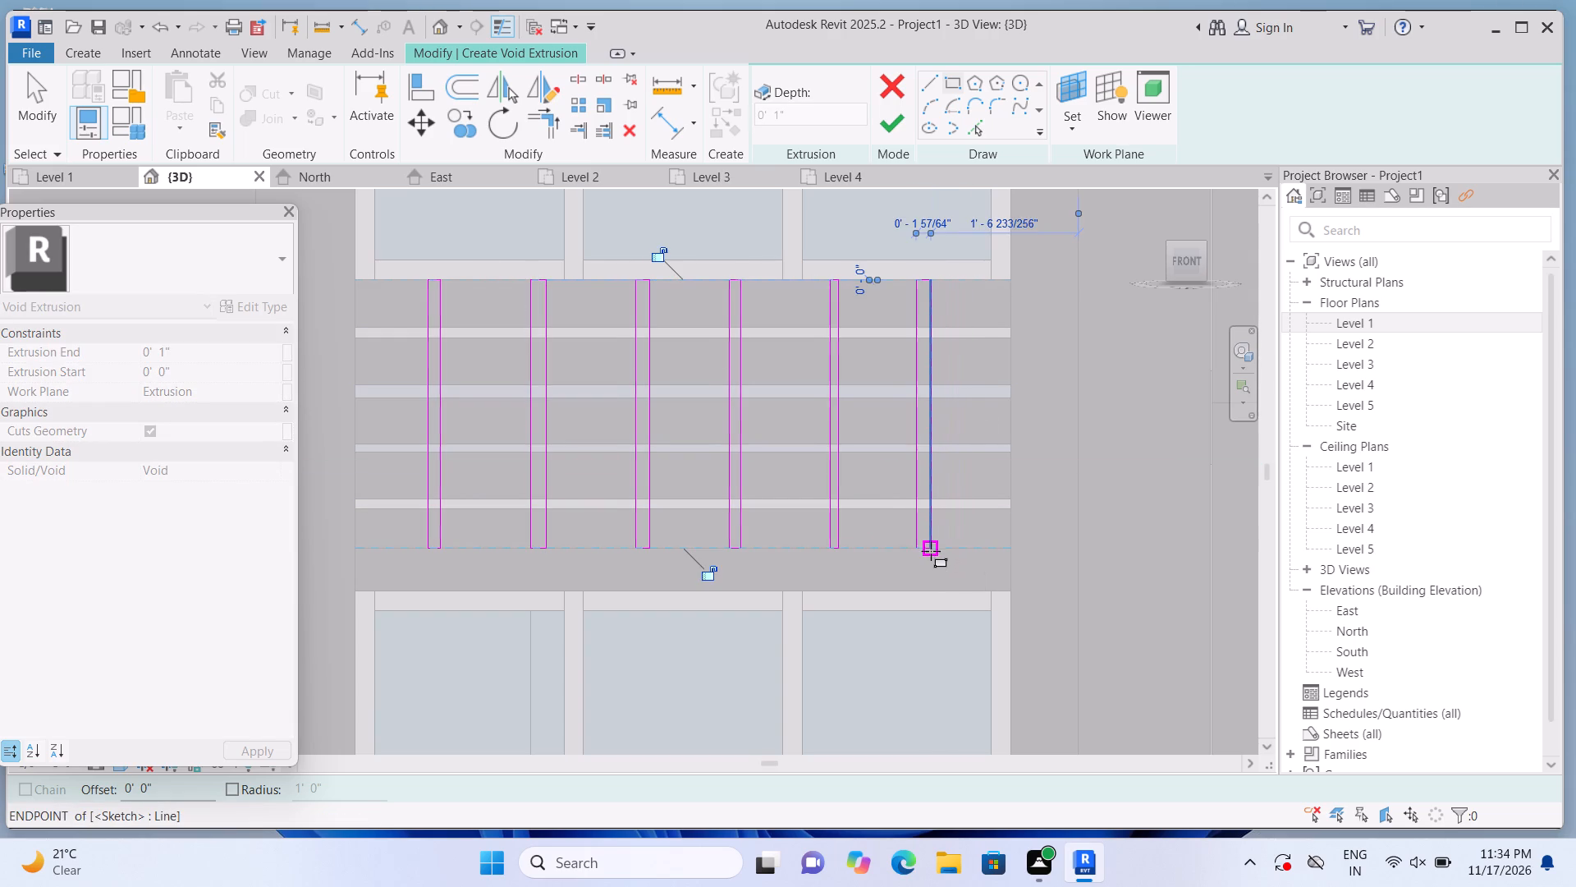
{"action": "key", "text": "Escape"}
{"action": "left_click", "coordinate": [885, 126]}
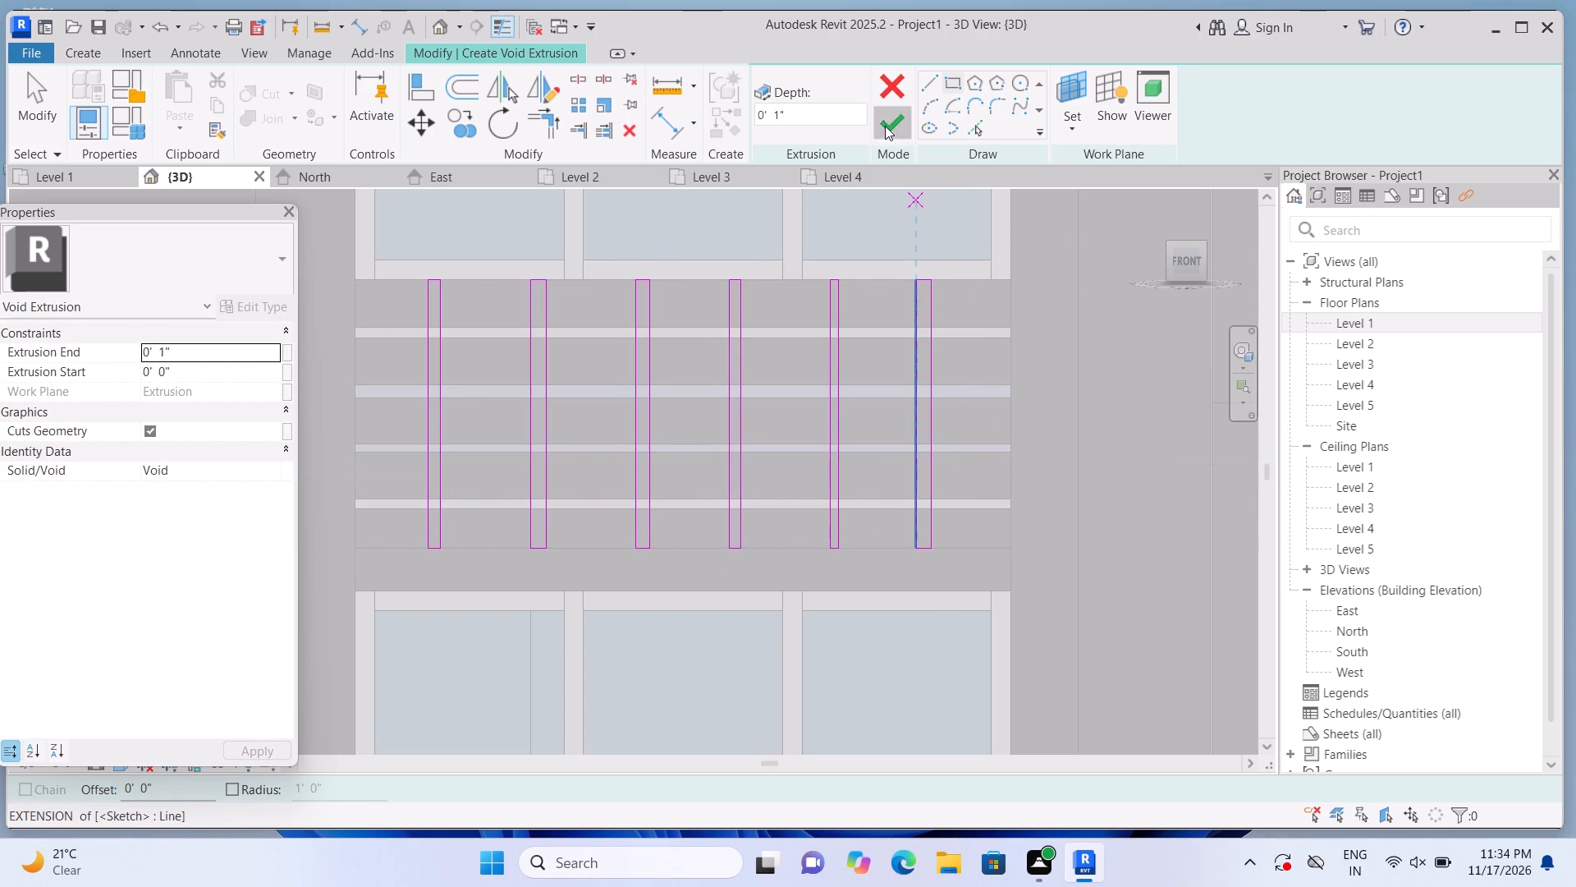
{"action": "scroll", "coordinate": [889, 327], "scroll_direction": "down", "scroll_amount": 10}
{"action": "left_click", "coordinate": [822, 694]}
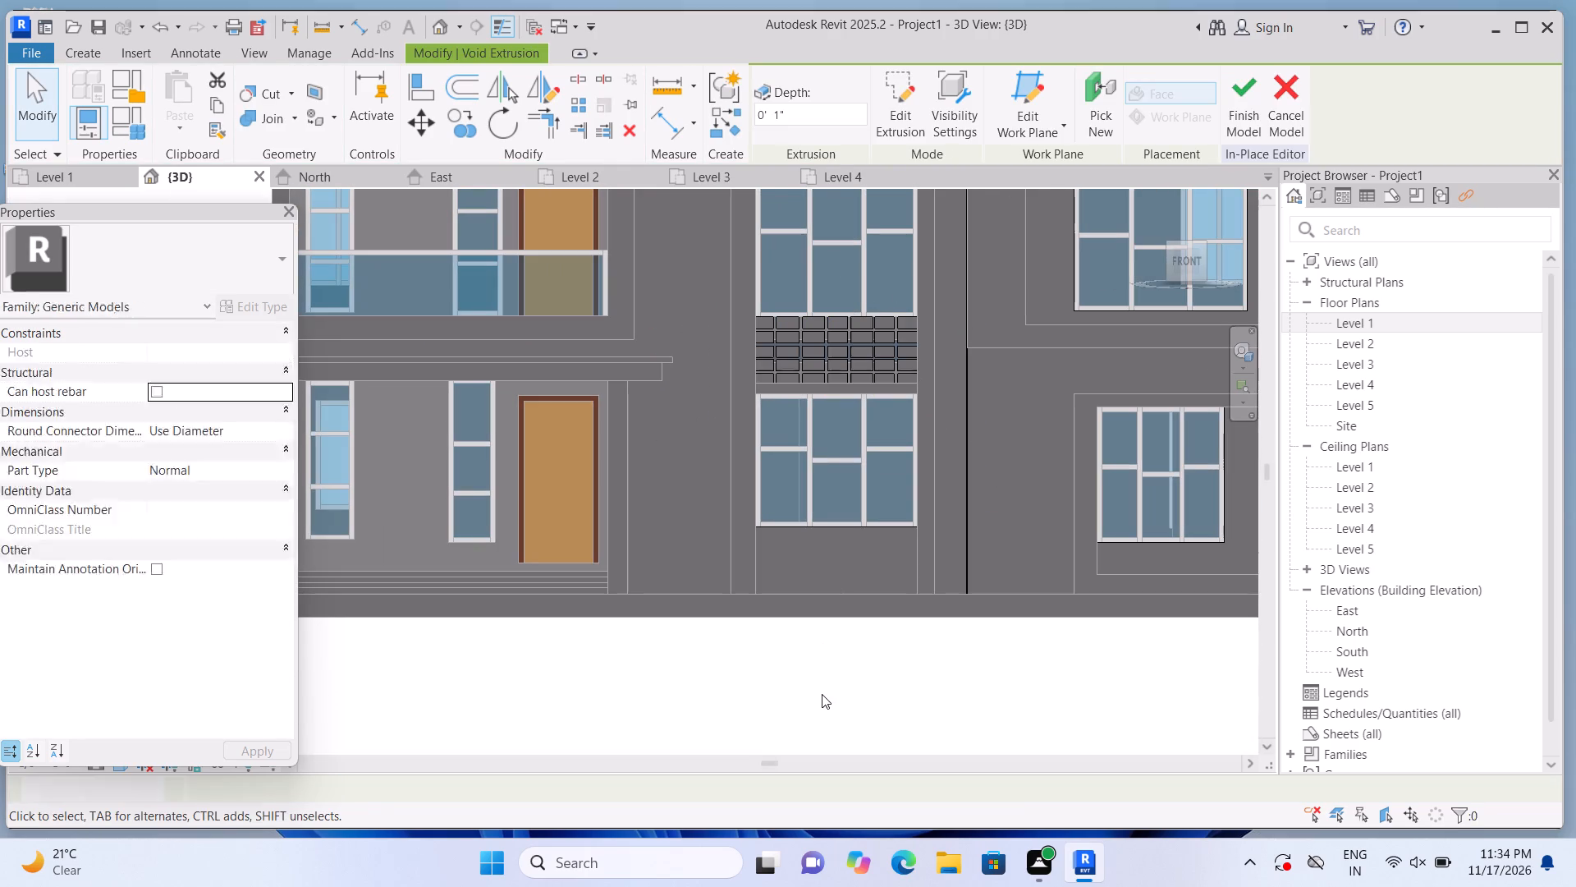
{"action": "scroll", "coordinate": [939, 367], "scroll_direction": "up", "scroll_amount": 6}
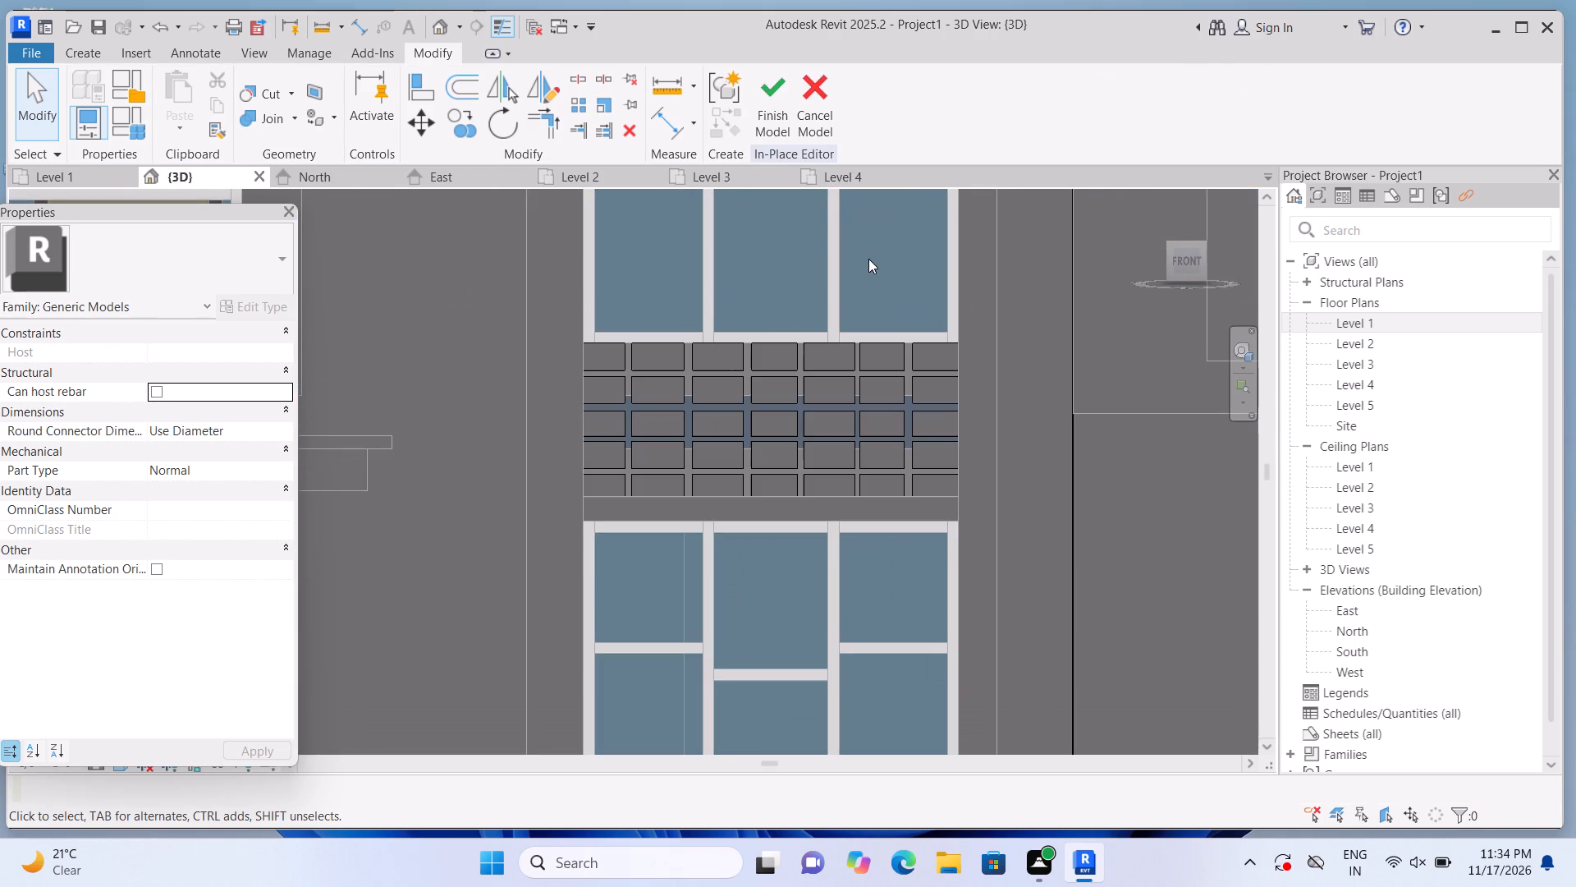
{"action": "scroll", "coordinate": [873, 286], "scroll_direction": "down", "scroll_amount": 8}
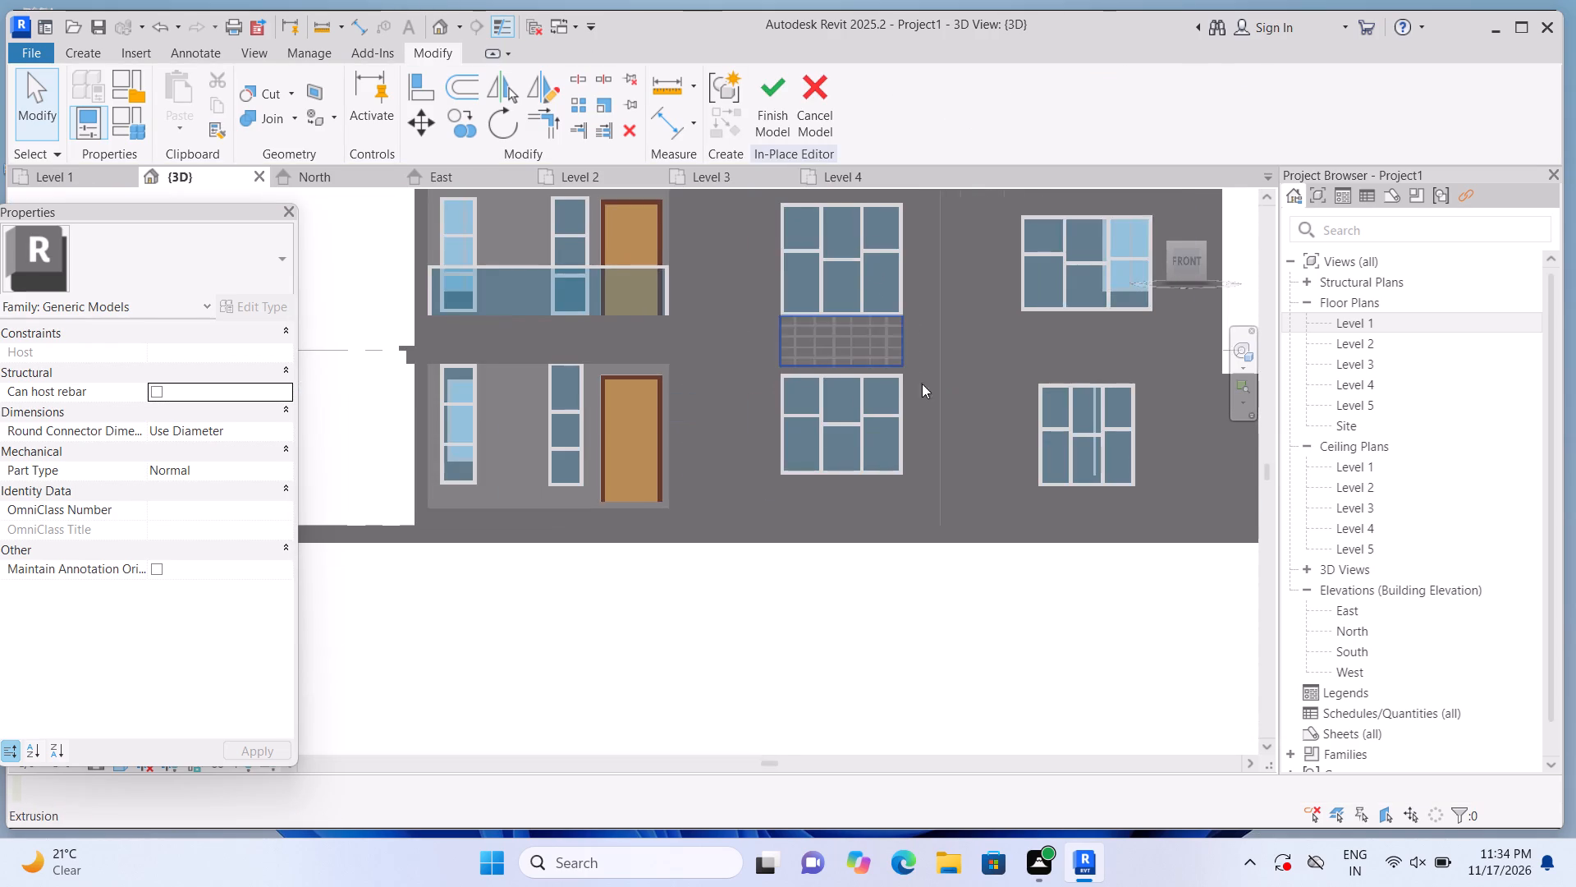
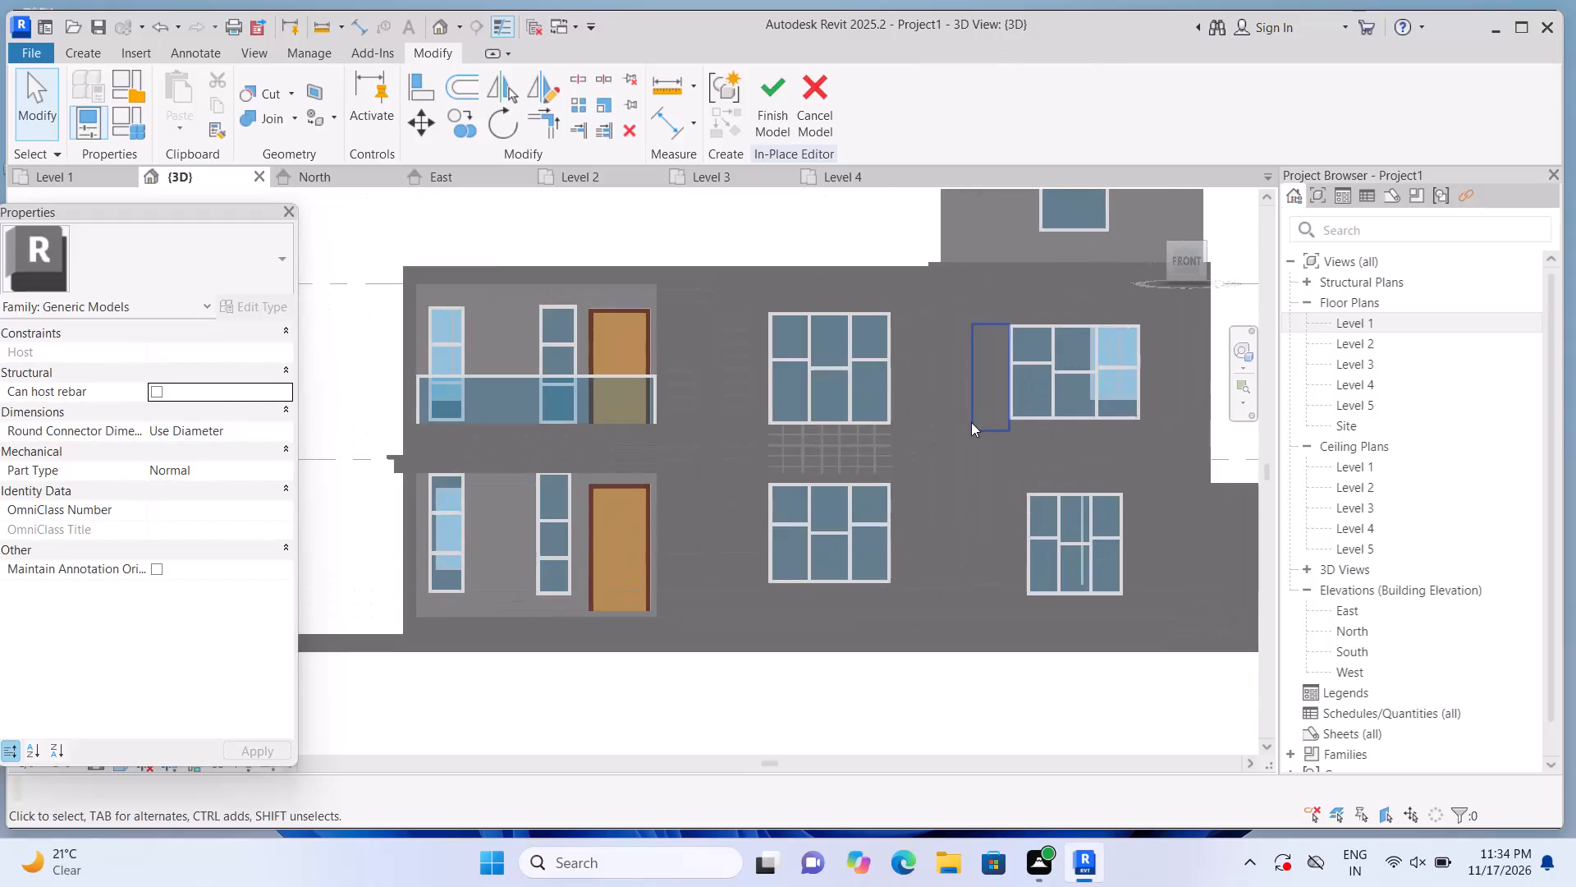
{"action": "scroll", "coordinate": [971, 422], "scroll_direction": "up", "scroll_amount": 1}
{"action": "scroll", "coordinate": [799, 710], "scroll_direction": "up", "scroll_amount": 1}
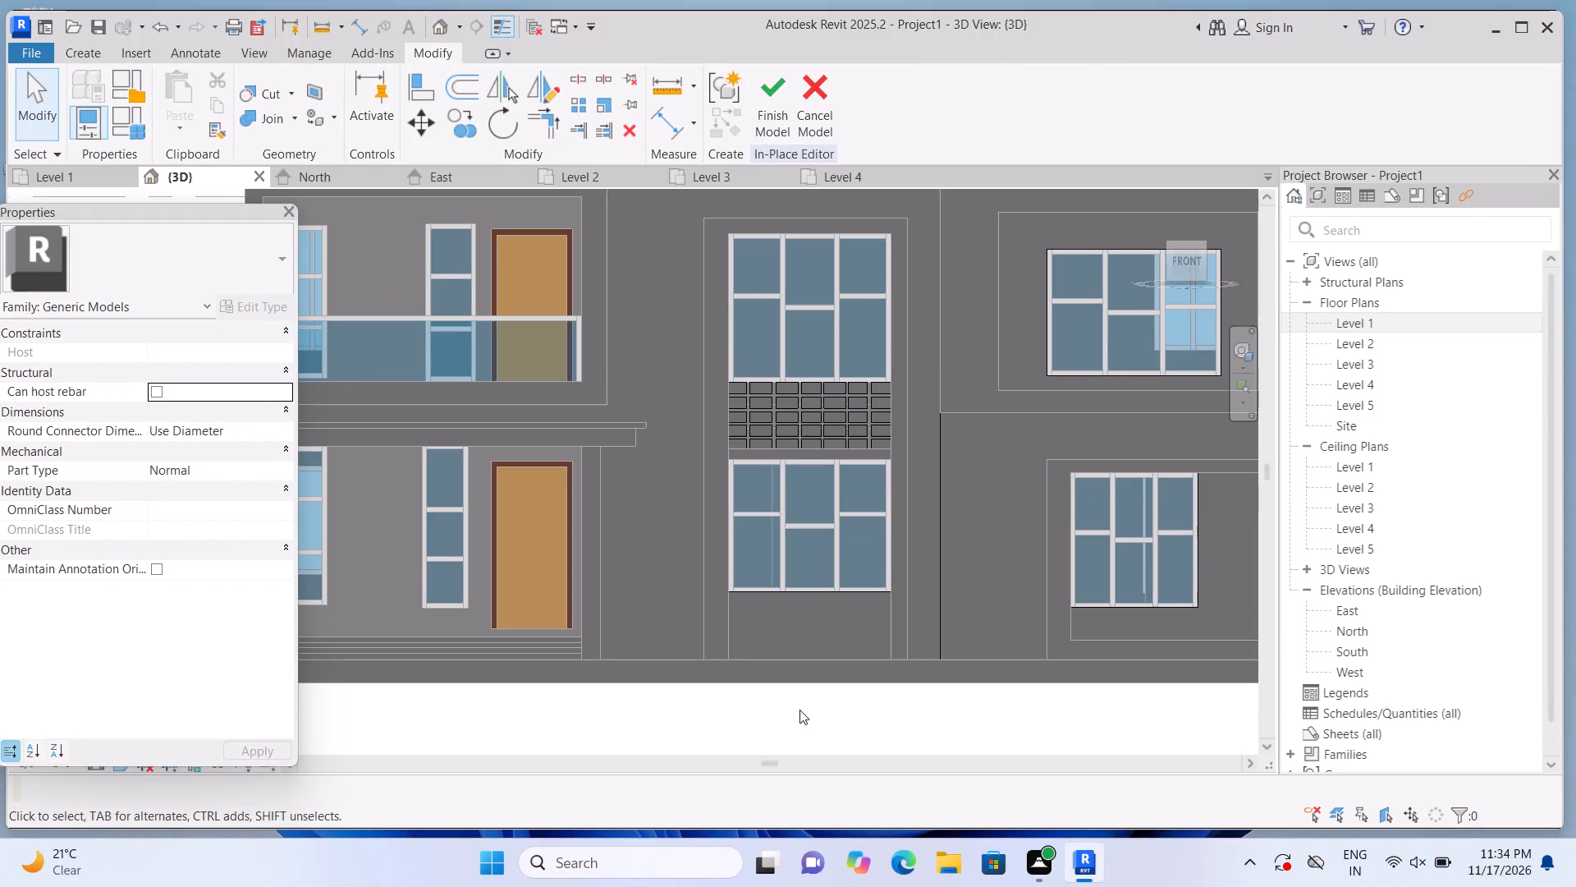
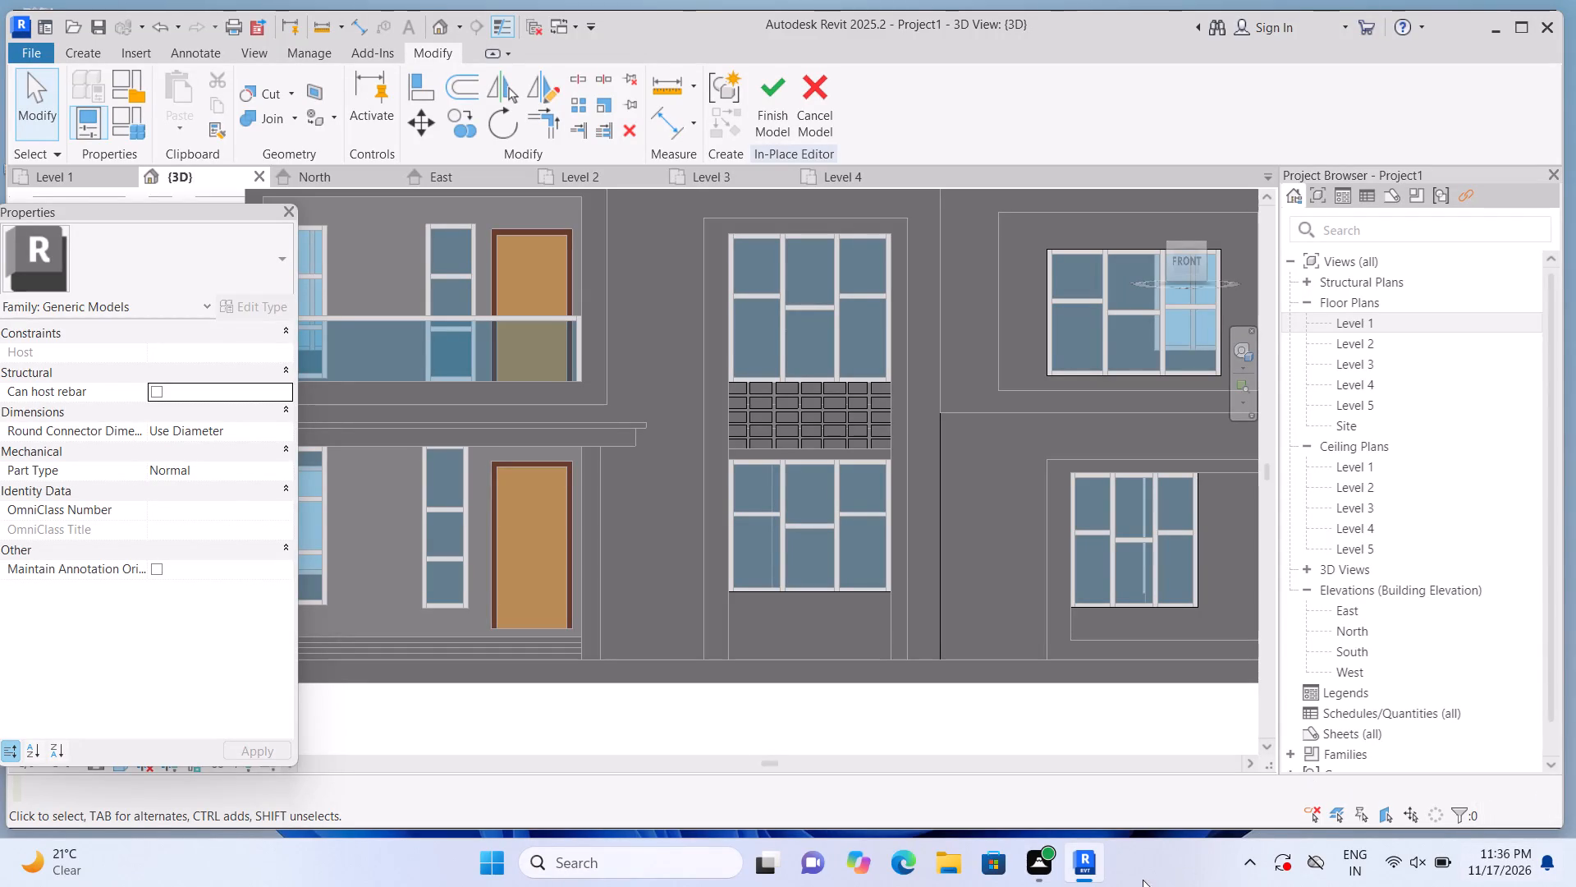
Examine the house's front facade and the grooved panel between the middle windows in the isometric home view and the front view.
{"action": "scroll", "coordinate": [869, 849], "scroll_direction": "down", "scroll_amount": 3}
{"action": "scroll", "coordinate": [735, 594], "scroll_direction": "down", "scroll_amount": 11}
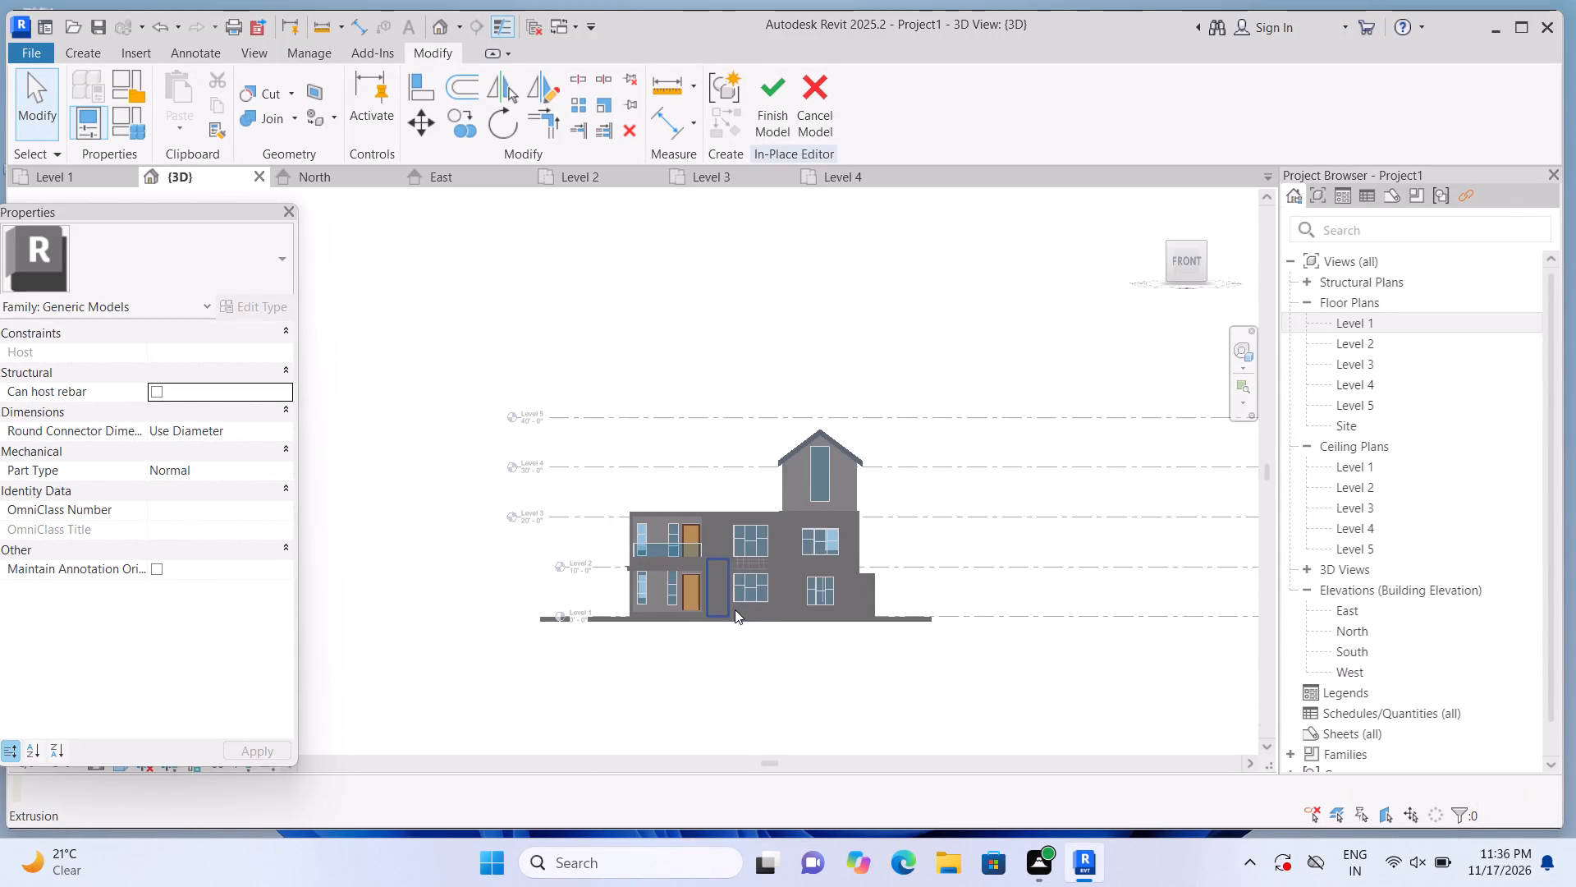
{"action": "scroll", "coordinate": [710, 586], "scroll_direction": "up", "scroll_amount": 5}
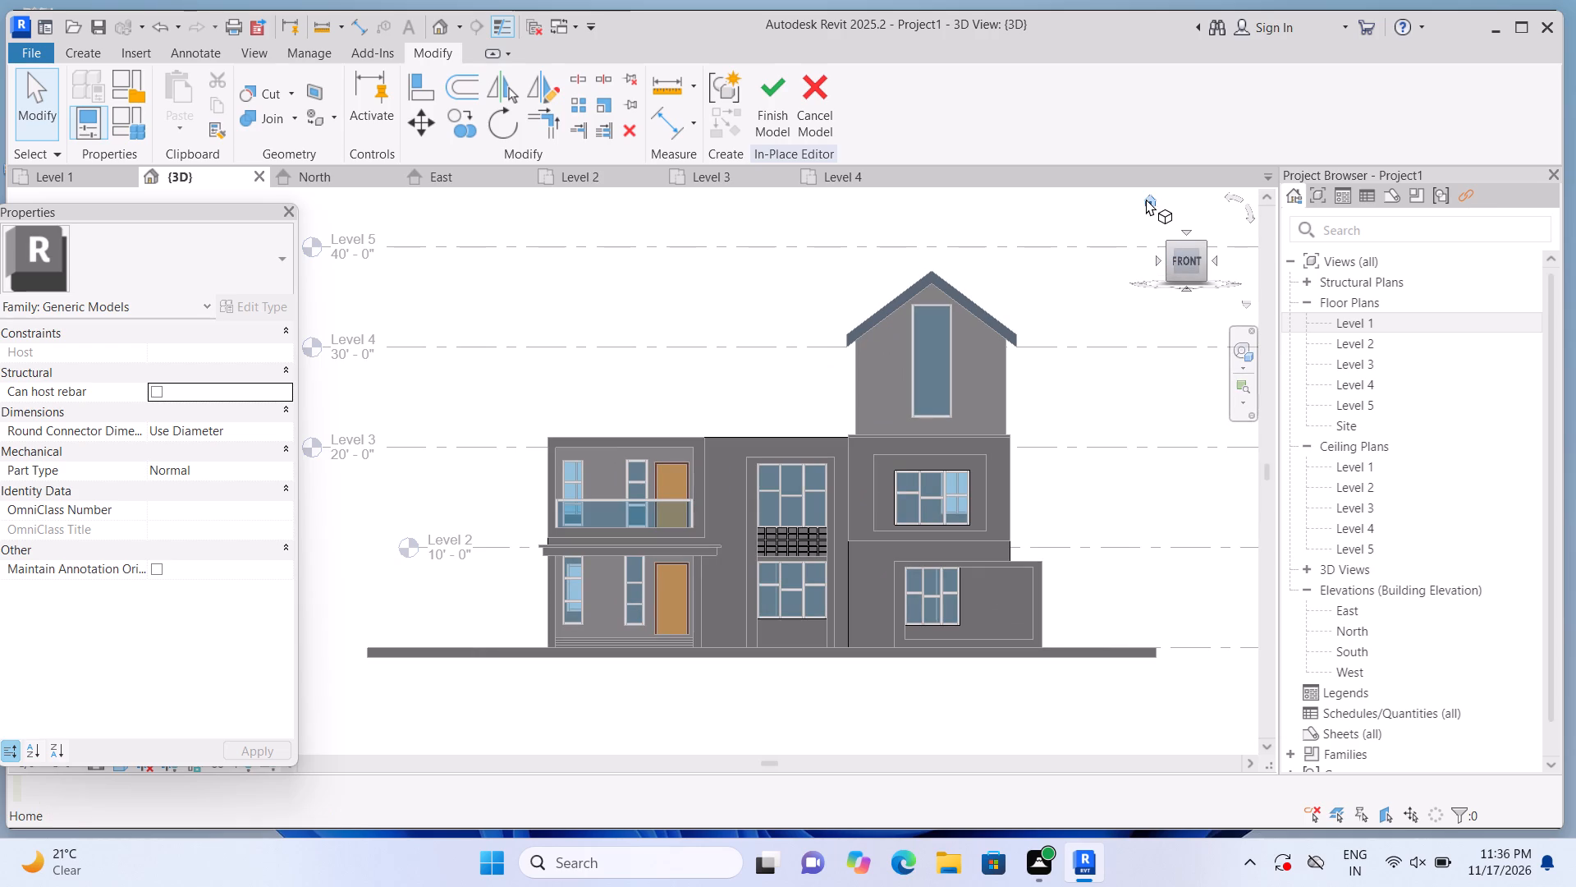
{"action": "left_click", "coordinate": [1148, 200]}
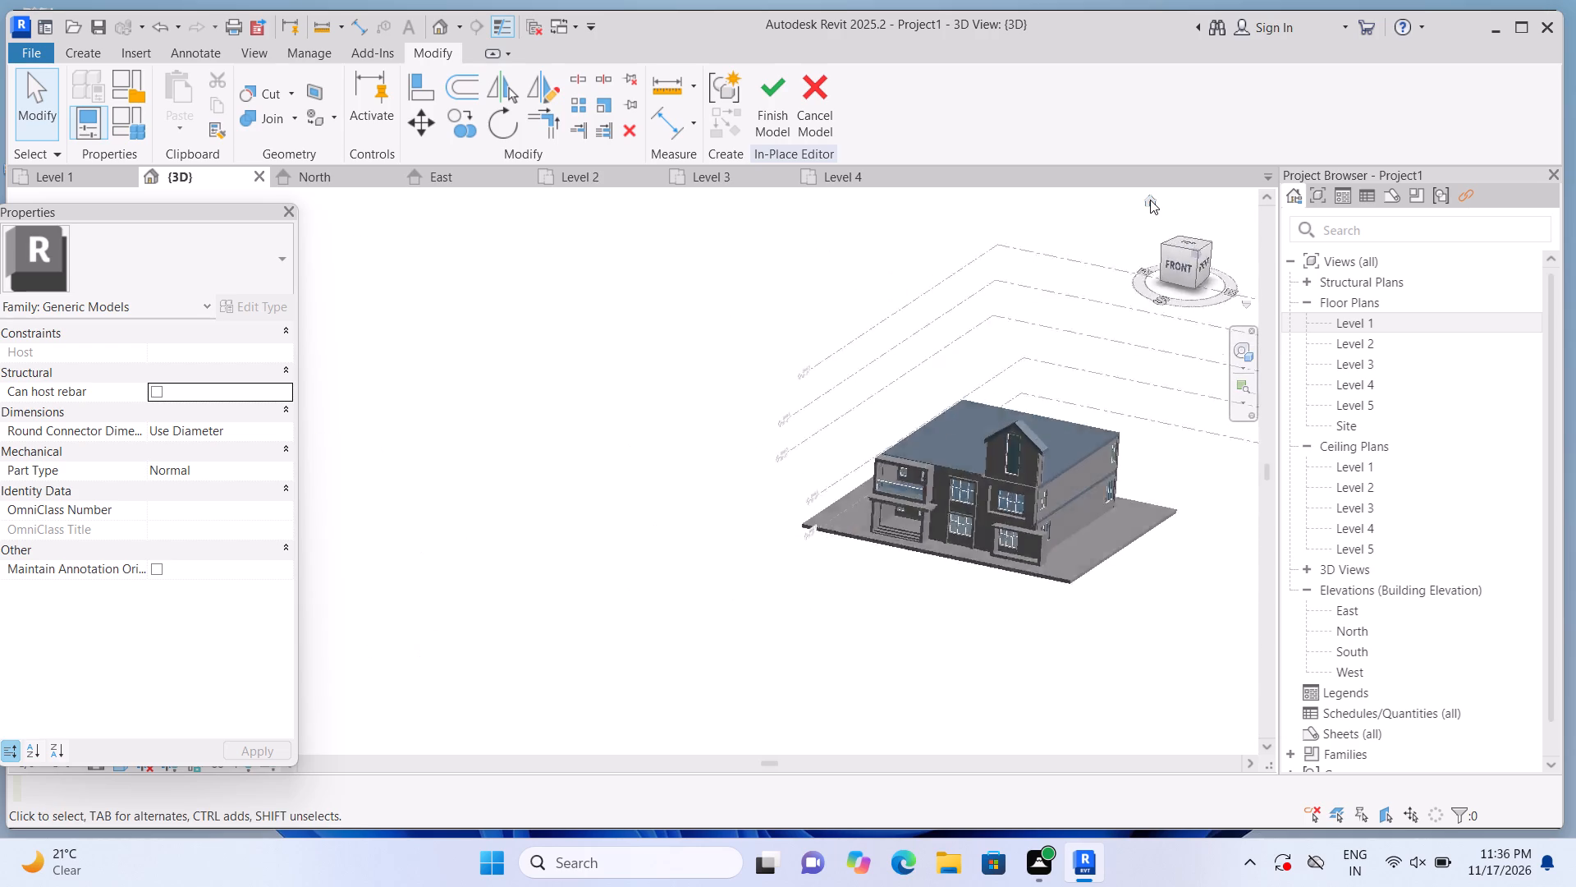
{"action": "scroll", "coordinate": [293, 535], "scroll_direction": "up", "scroll_amount": 6}
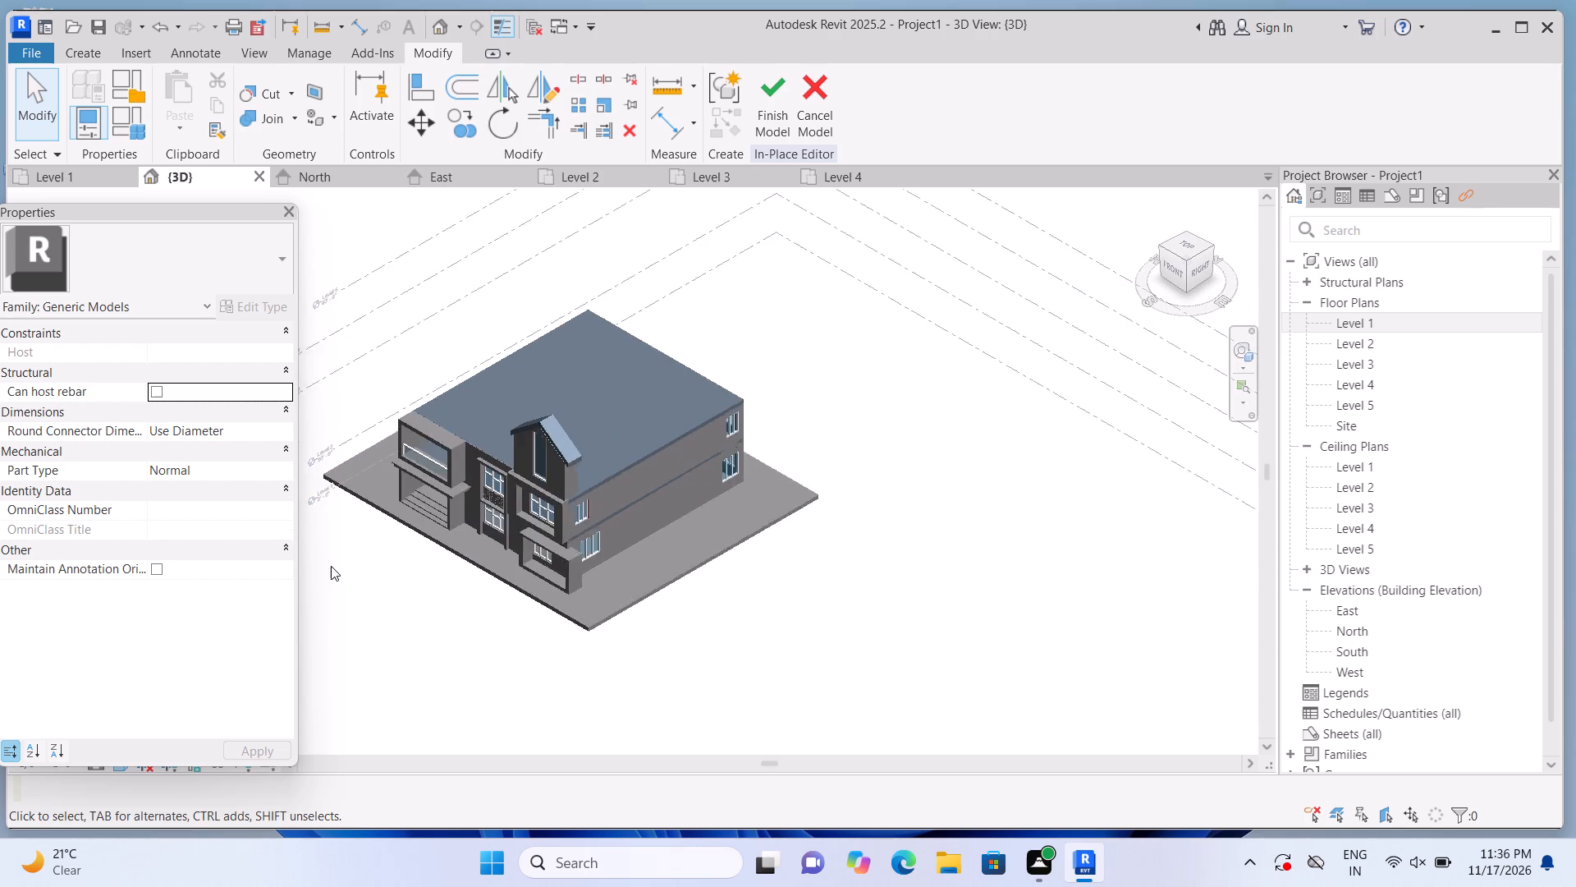
{"action": "scroll", "coordinate": [331, 566], "scroll_direction": "up", "scroll_amount": 4}
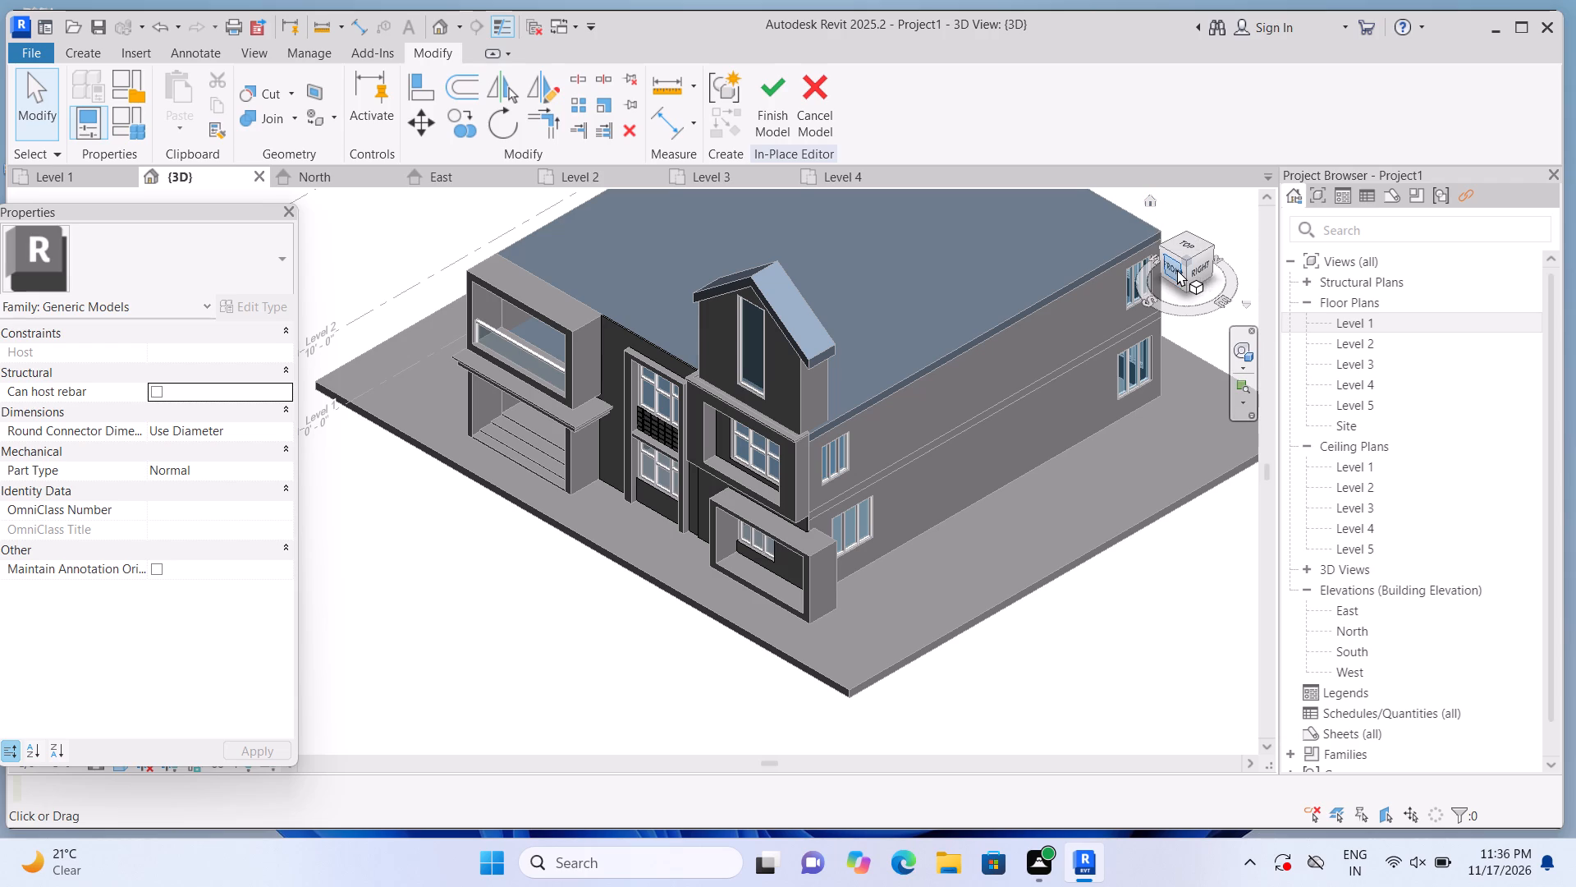
{"action": "left_click", "coordinate": [1176, 269]}
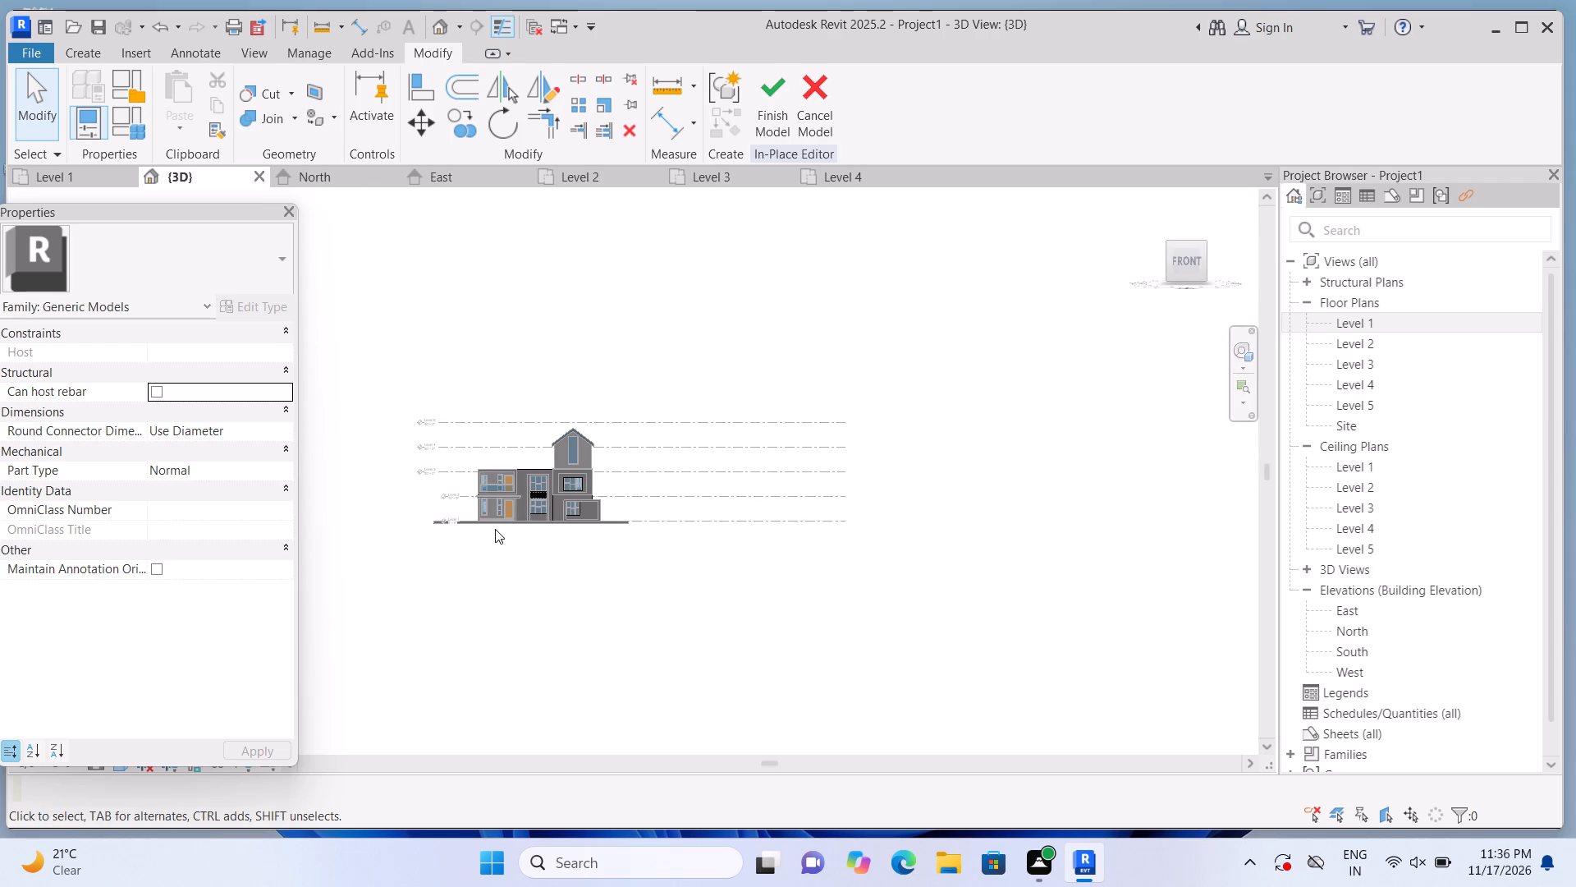
{"action": "scroll", "coordinate": [488, 519], "scroll_direction": "up", "scroll_amount": 11}
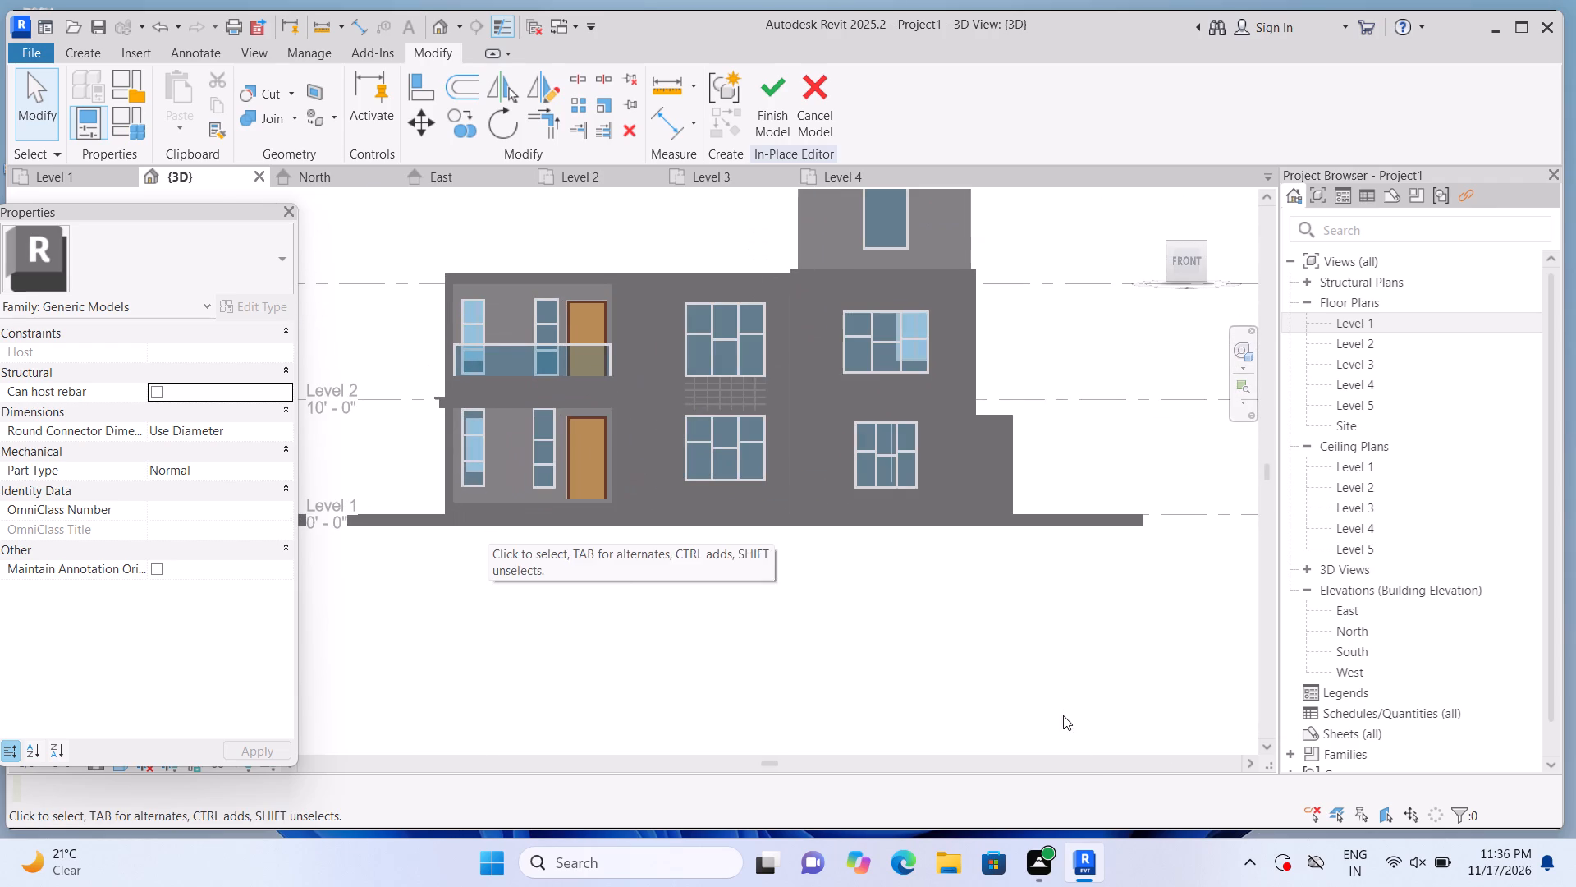
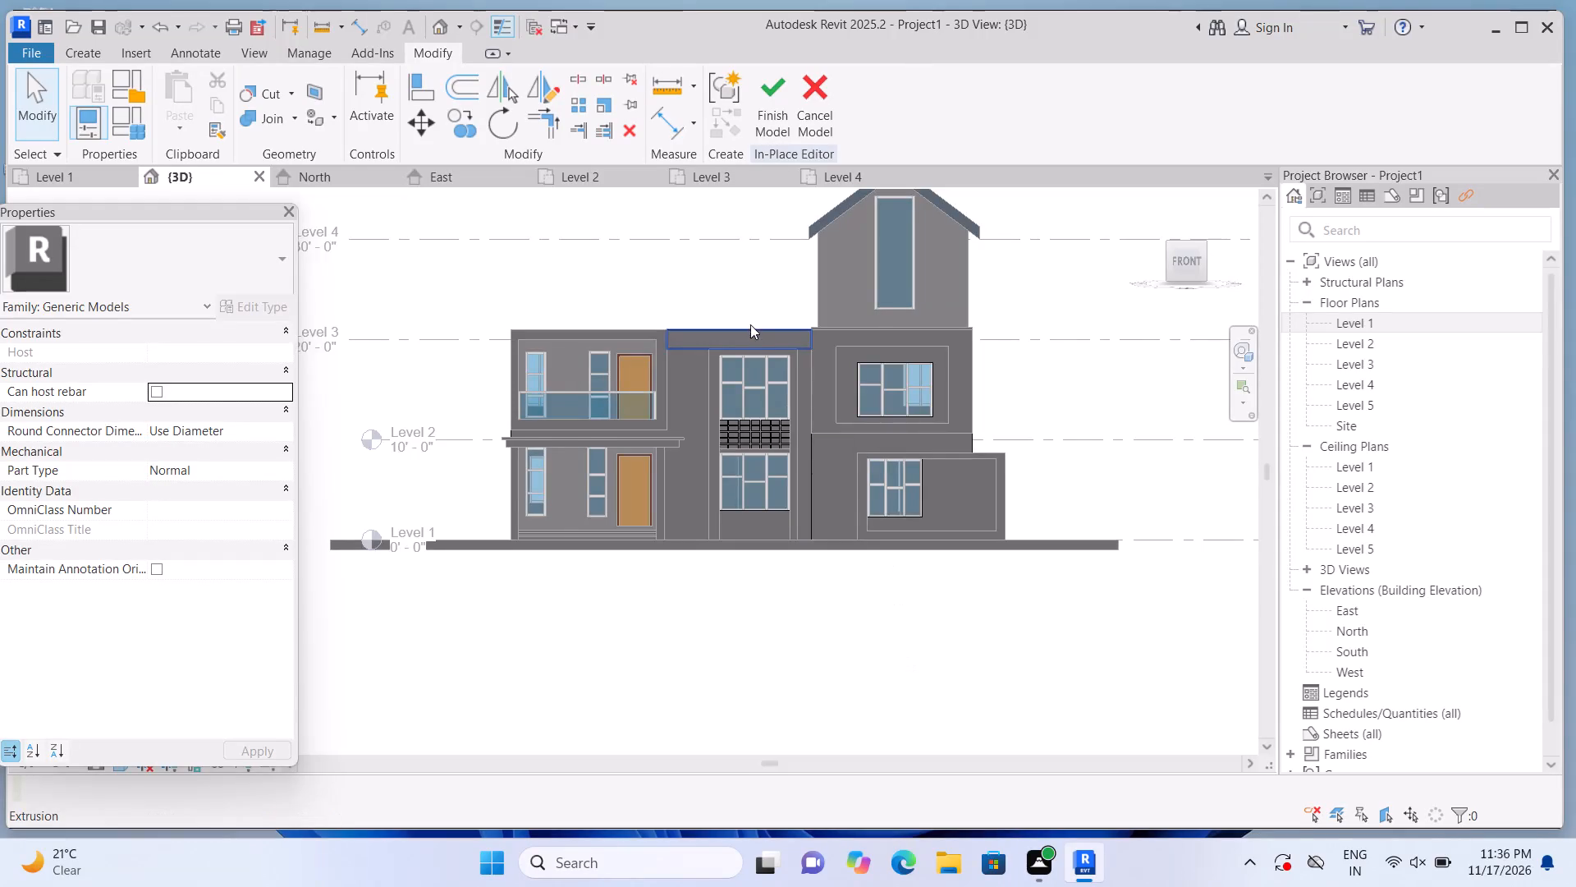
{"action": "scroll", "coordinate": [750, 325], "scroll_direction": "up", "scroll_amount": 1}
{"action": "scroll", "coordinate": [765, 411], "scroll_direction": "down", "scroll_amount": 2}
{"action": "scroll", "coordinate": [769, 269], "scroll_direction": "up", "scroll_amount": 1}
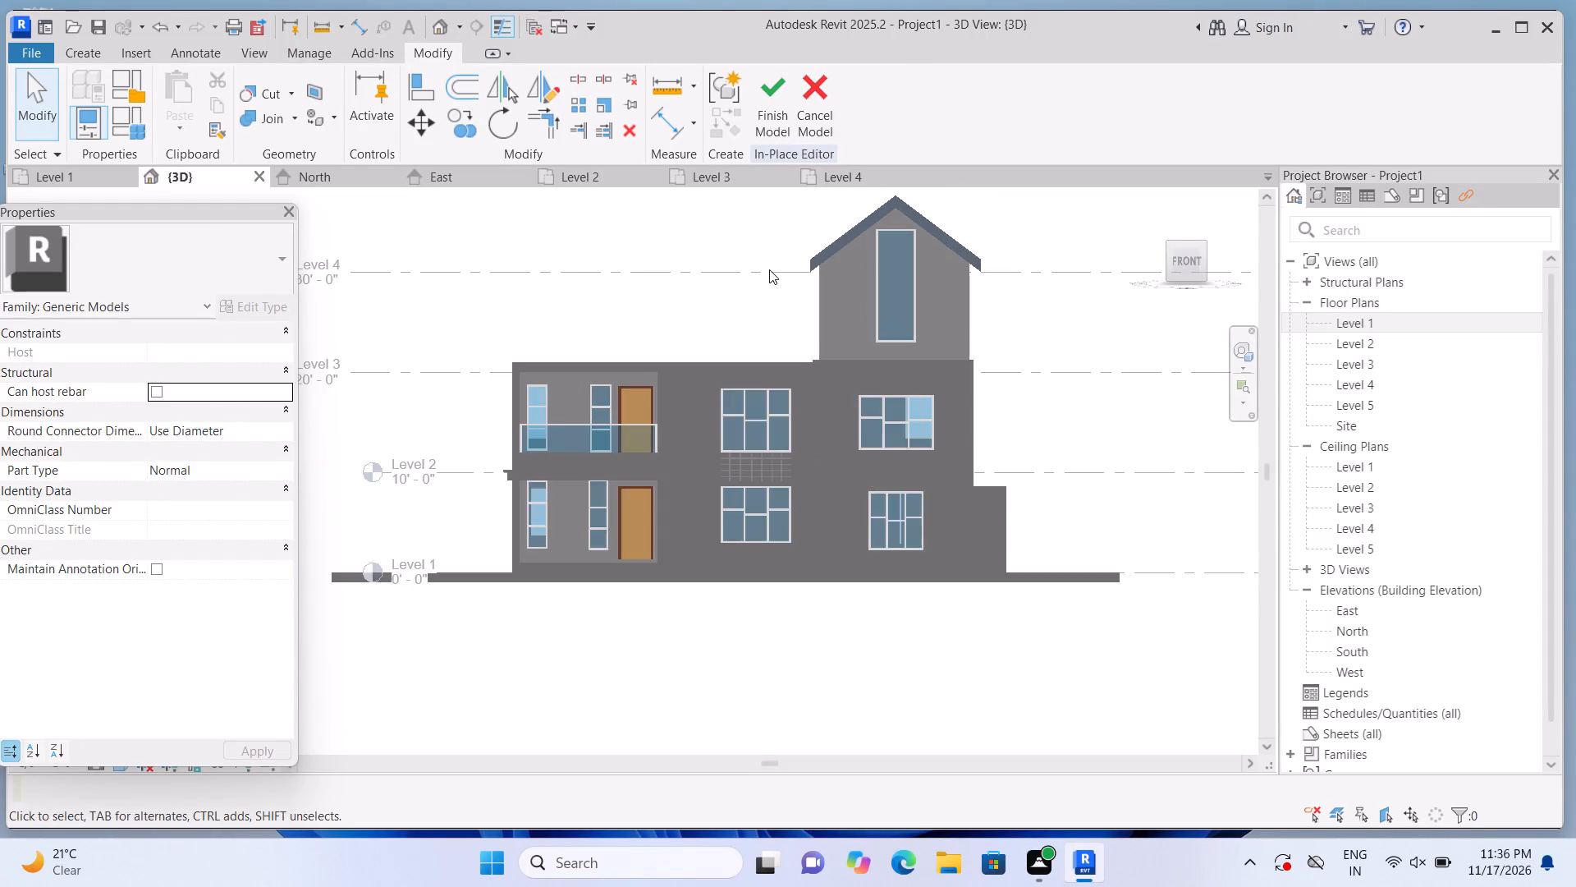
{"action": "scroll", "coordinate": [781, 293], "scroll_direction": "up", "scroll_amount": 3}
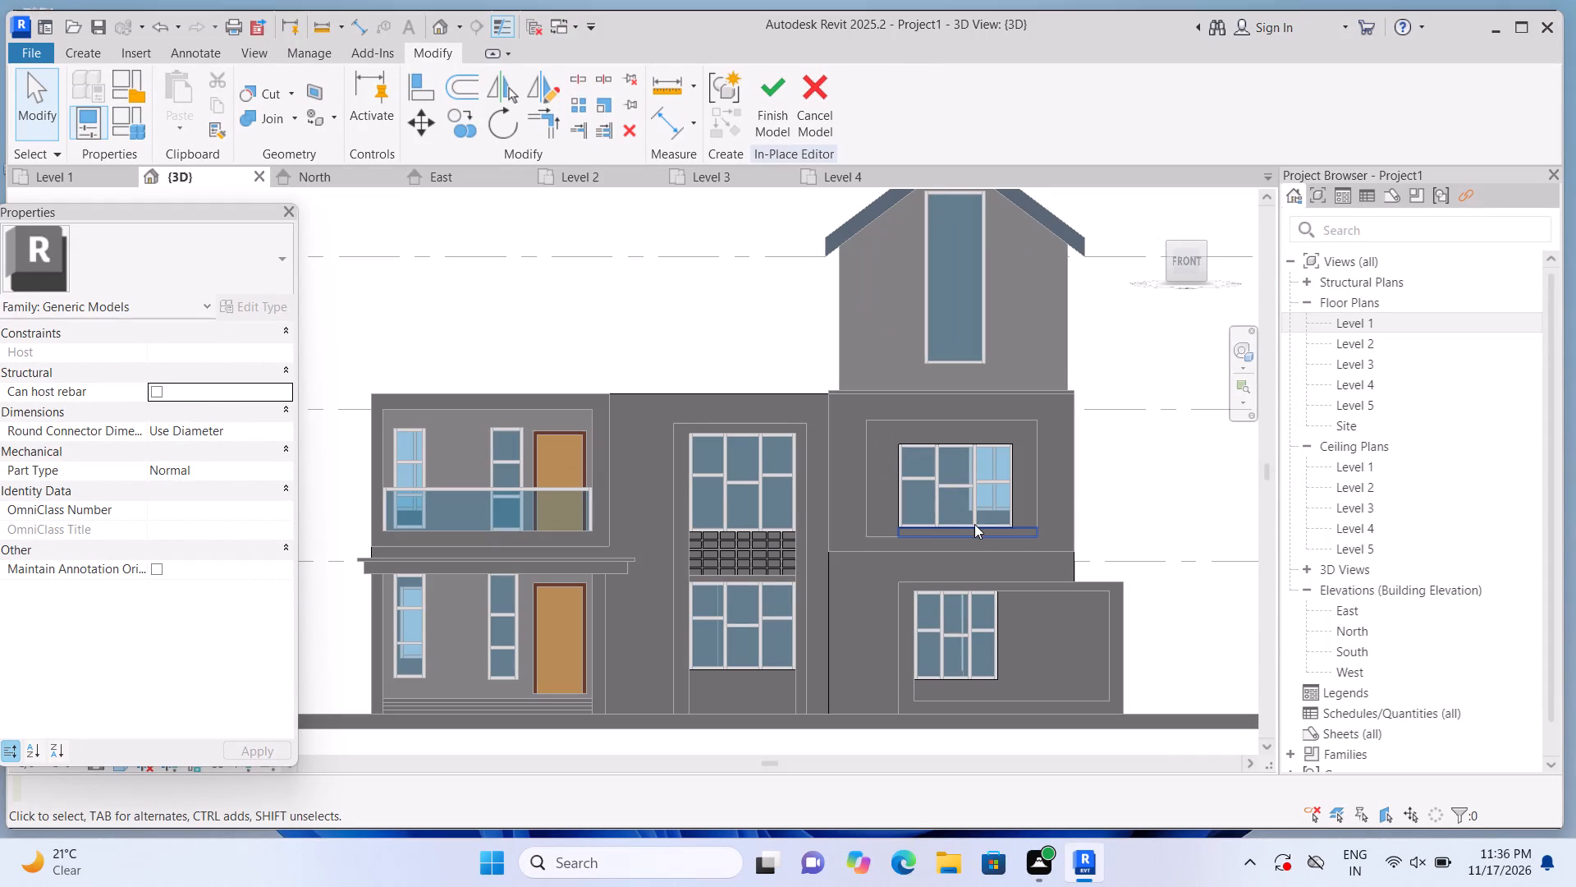
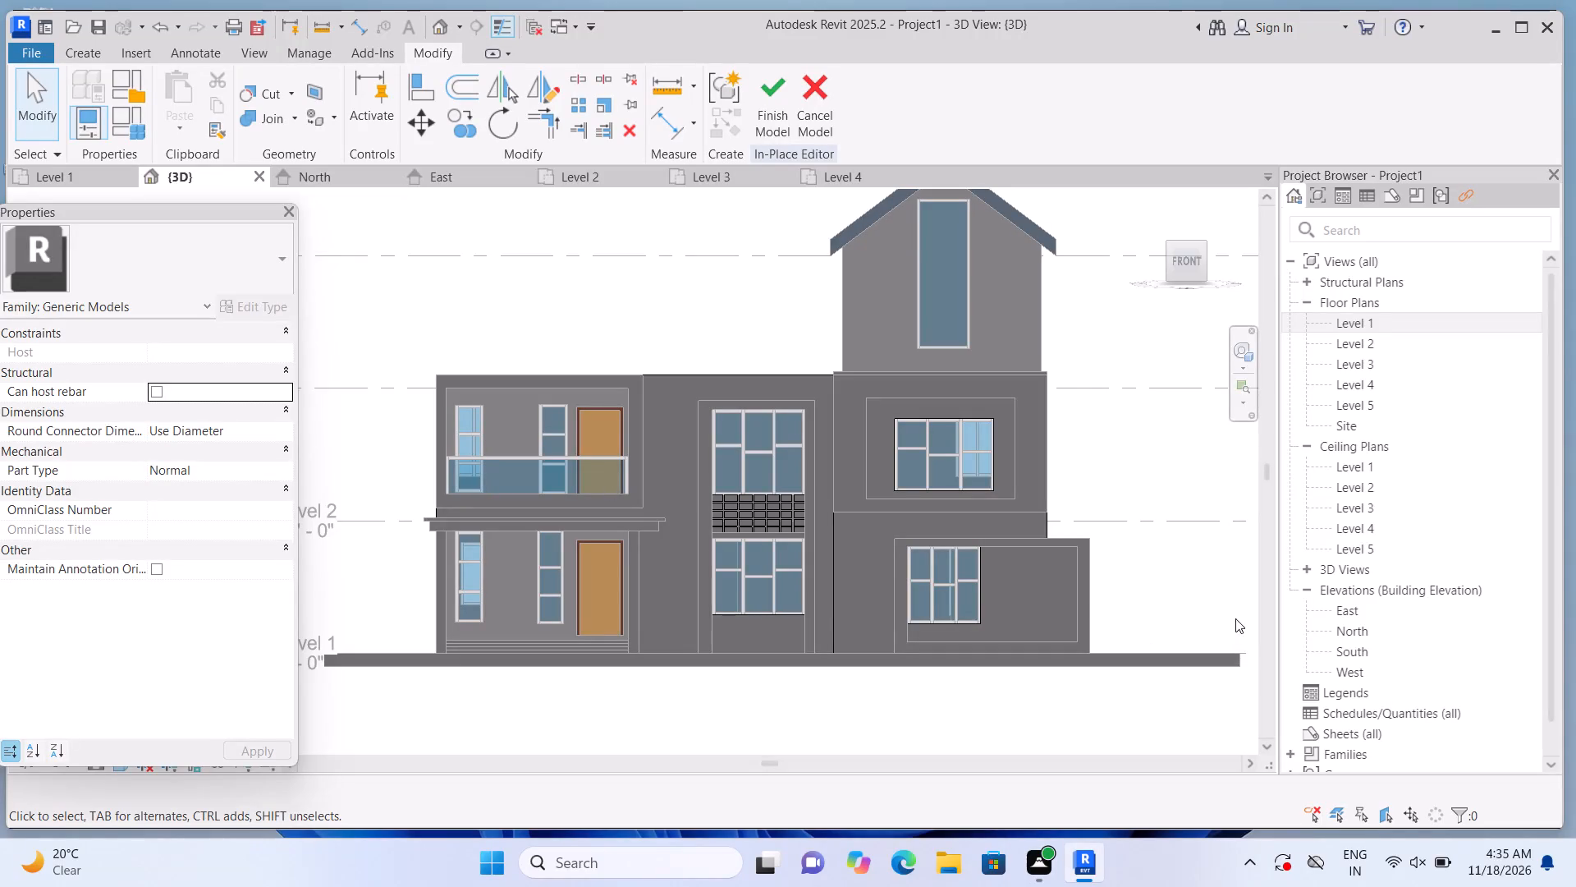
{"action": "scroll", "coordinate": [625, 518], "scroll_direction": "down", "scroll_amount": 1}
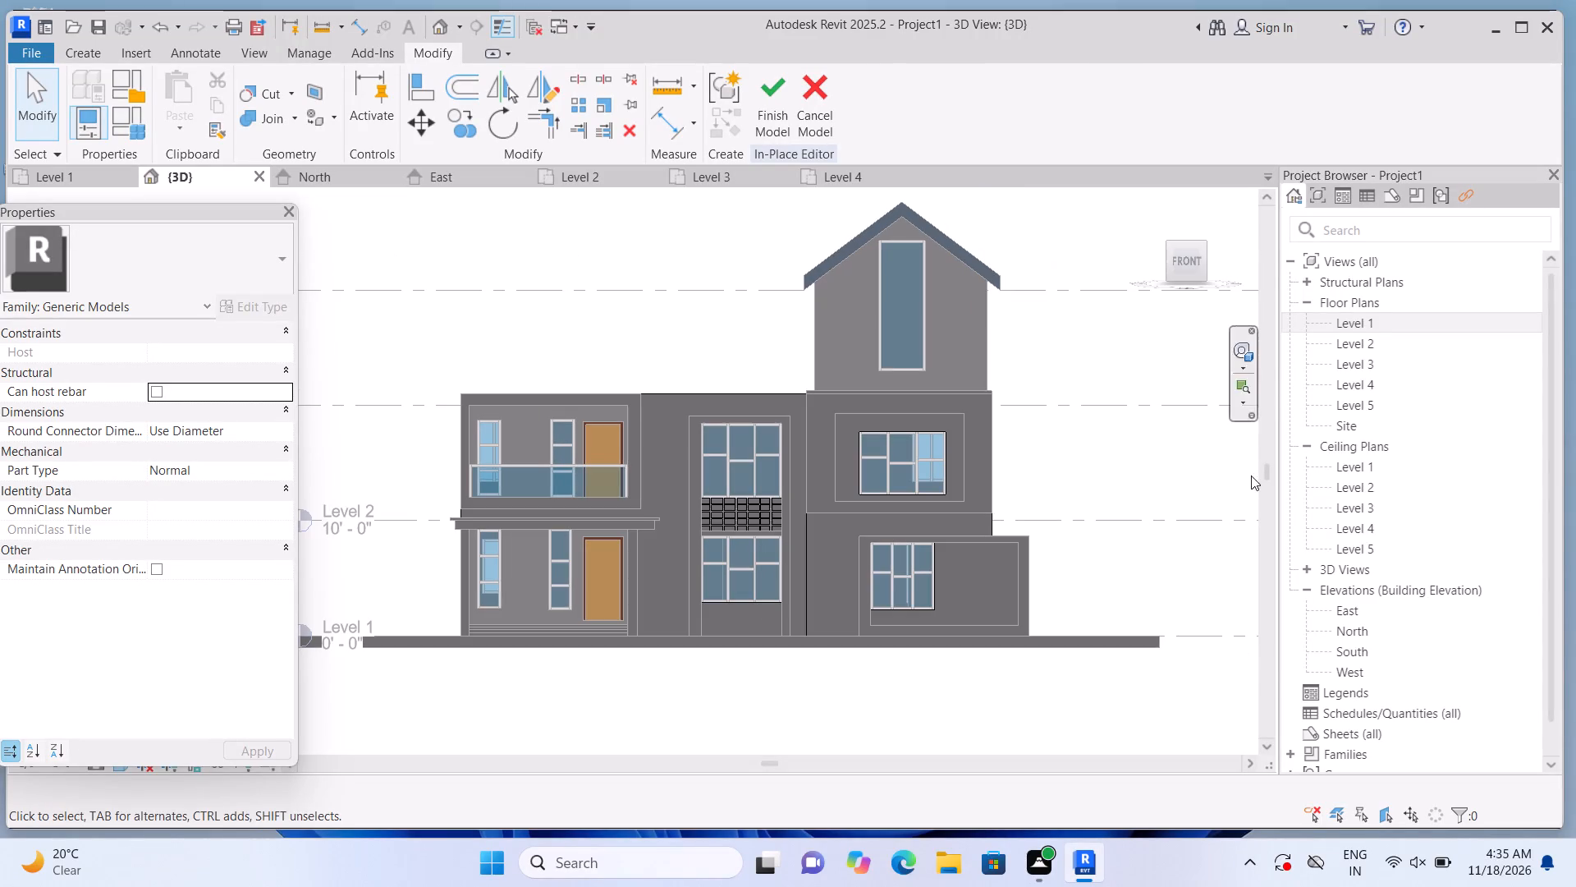
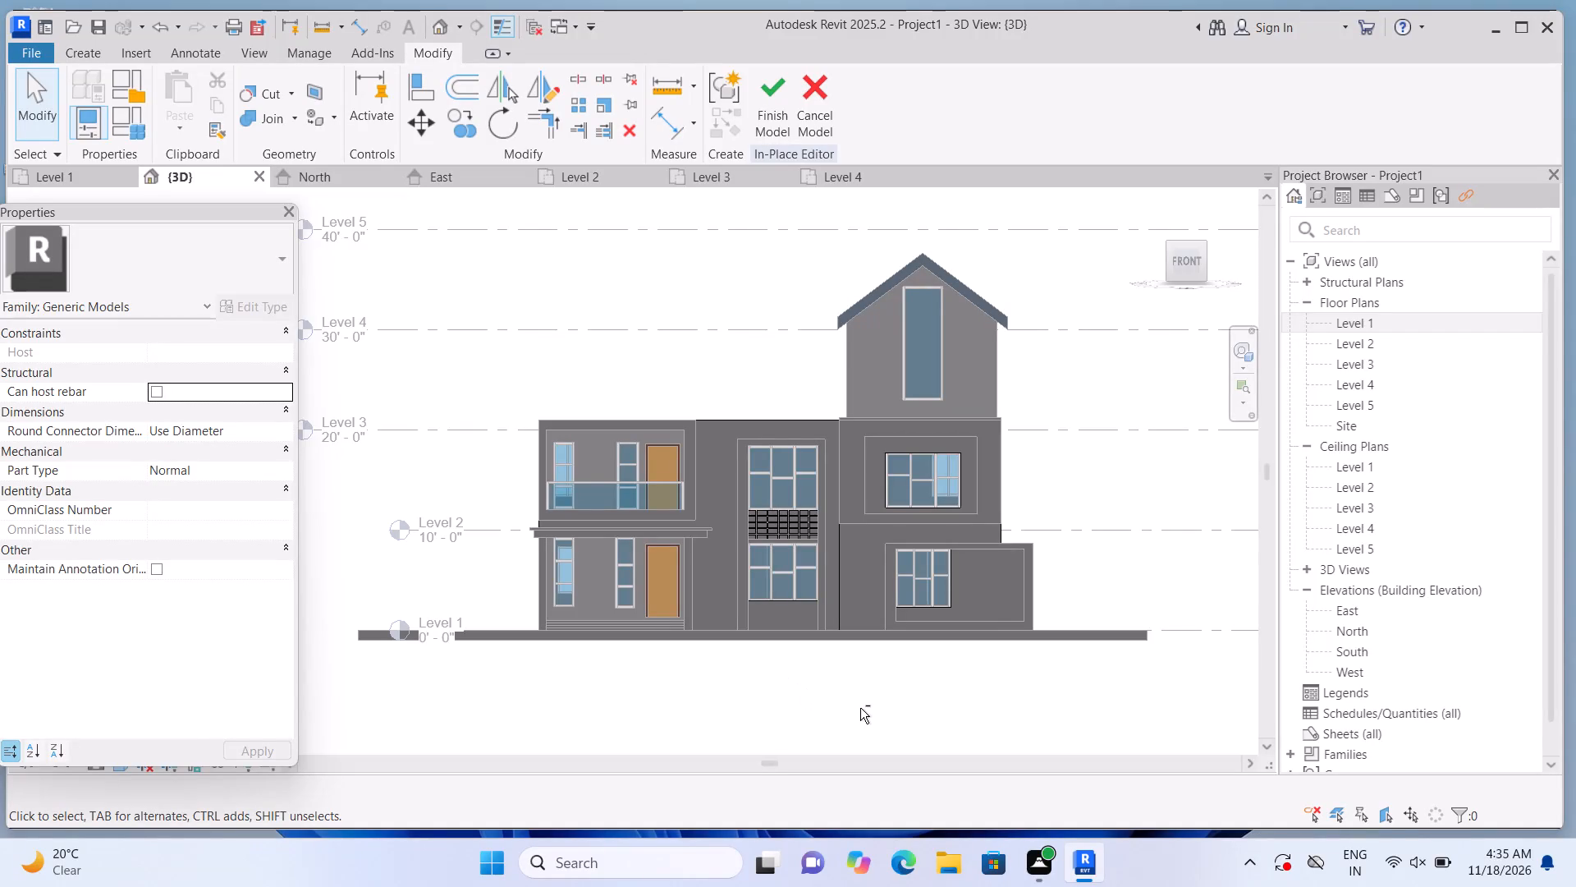
Examine the whole house in 3D, from the front, the home view and the side, ending at the roof edge above the front facade.
{"action": "scroll", "coordinate": [854, 699], "scroll_direction": "up", "scroll_amount": 1}
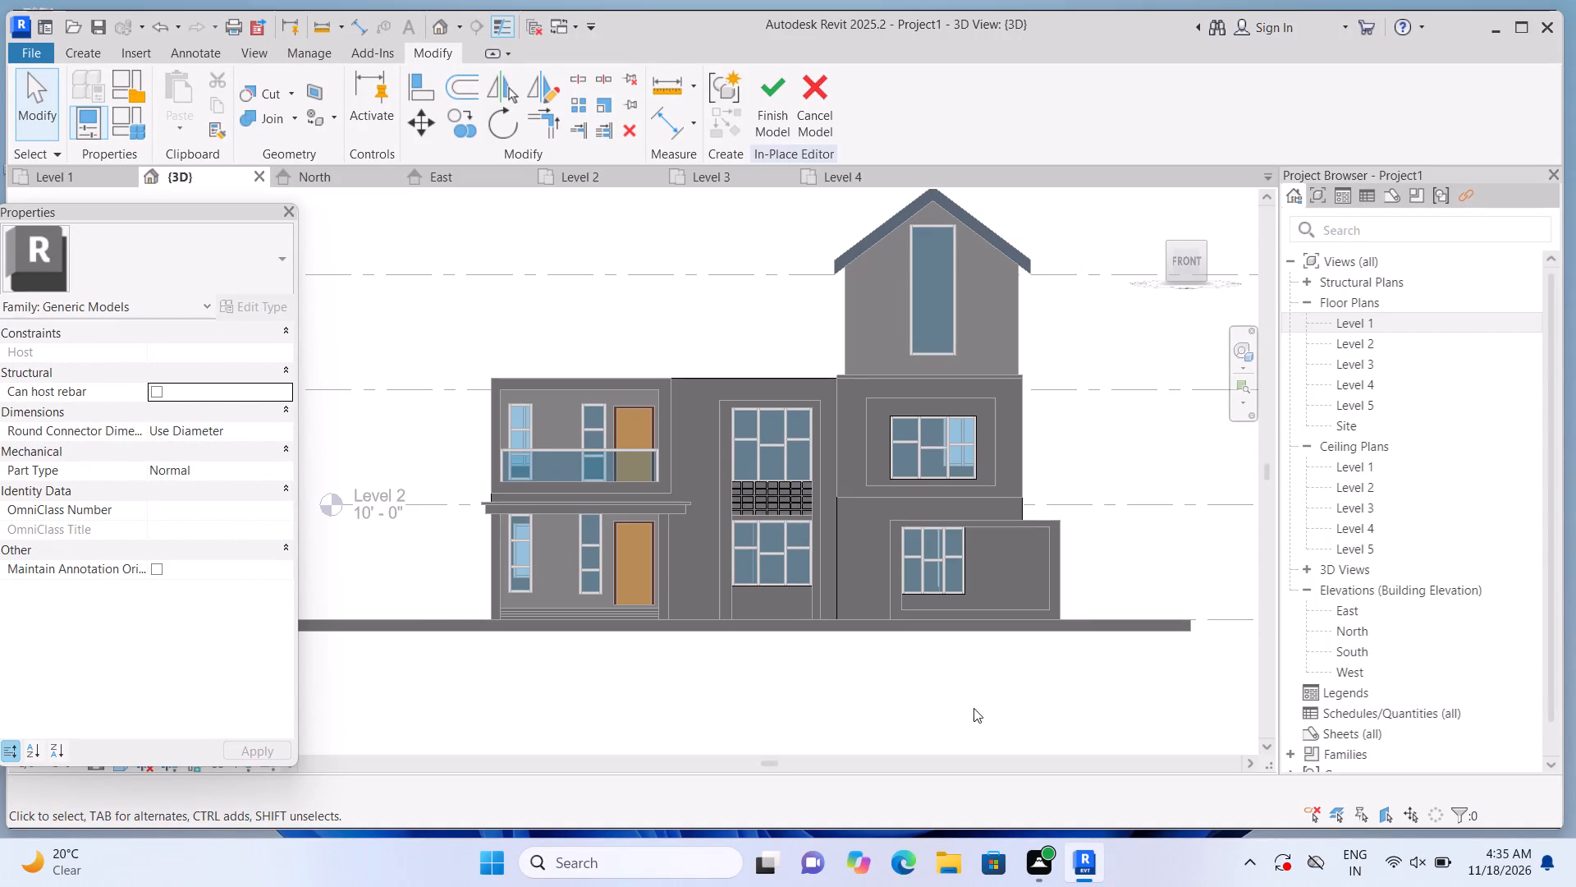
{"action": "left_click", "coordinate": [1152, 200]}
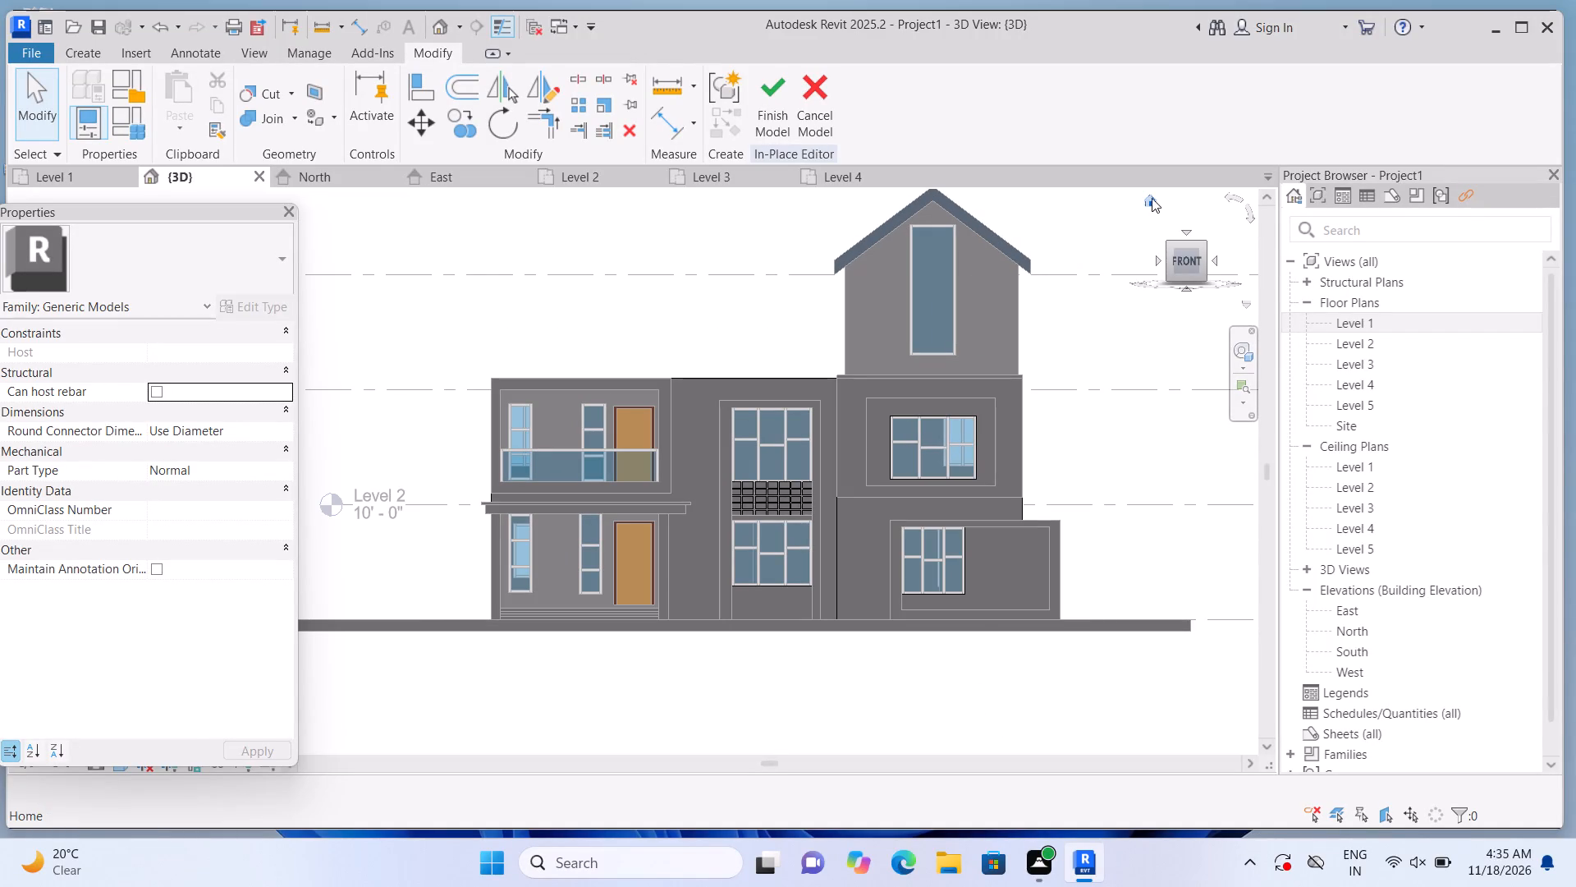
{"action": "scroll", "coordinate": [736, 637], "scroll_direction": "up", "scroll_amount": 2}
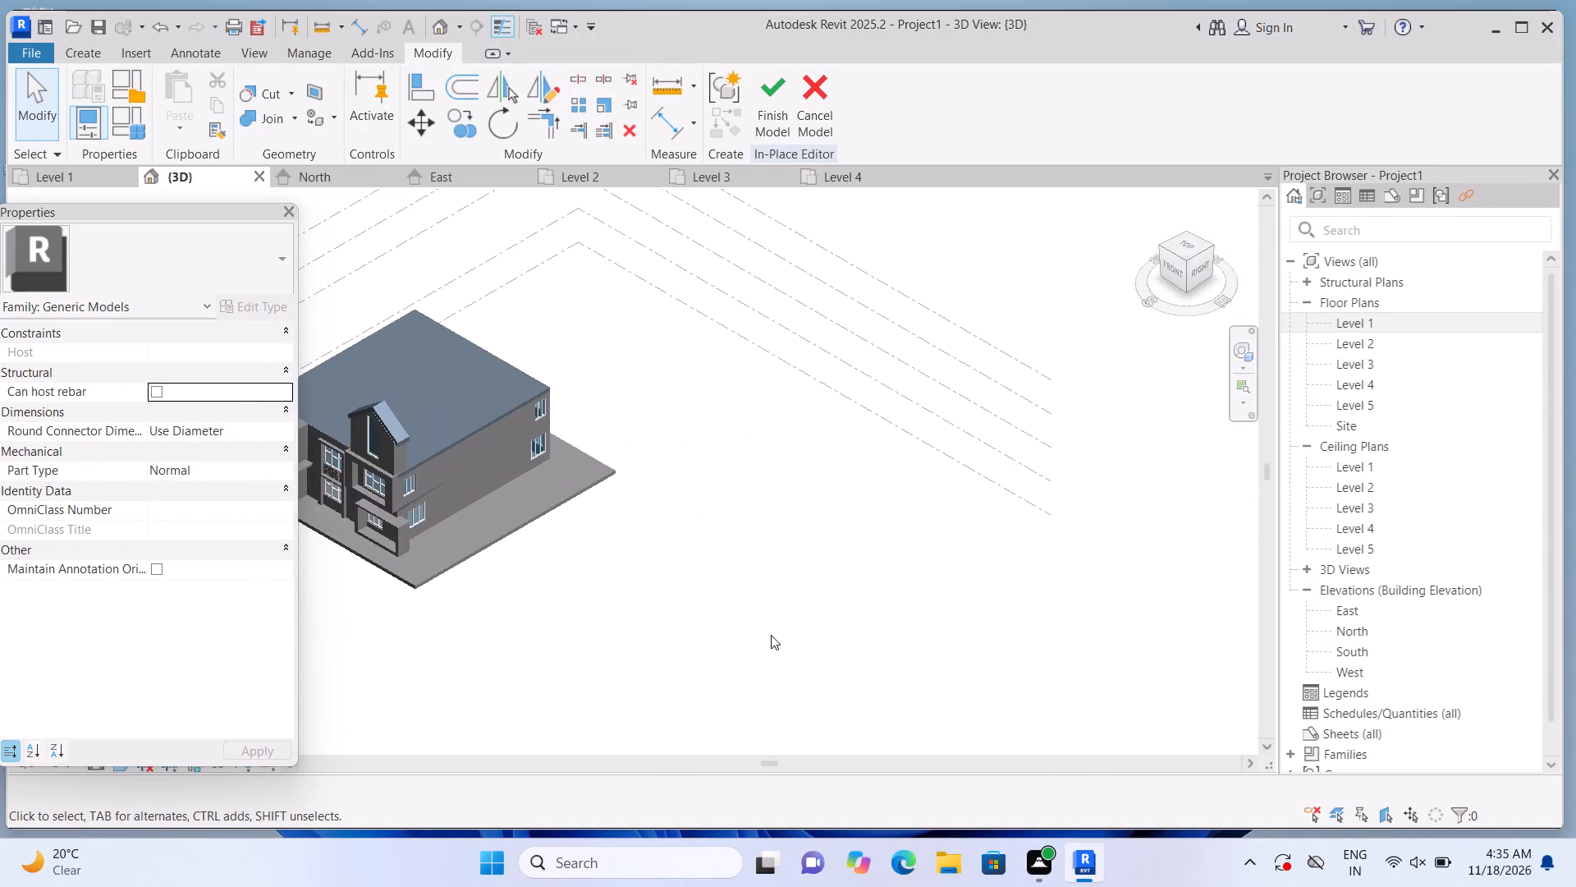
{"action": "scroll", "coordinate": [777, 636], "scroll_direction": "down", "scroll_amount": 4}
{"action": "scroll", "coordinate": [397, 577], "scroll_direction": "up", "scroll_amount": 4}
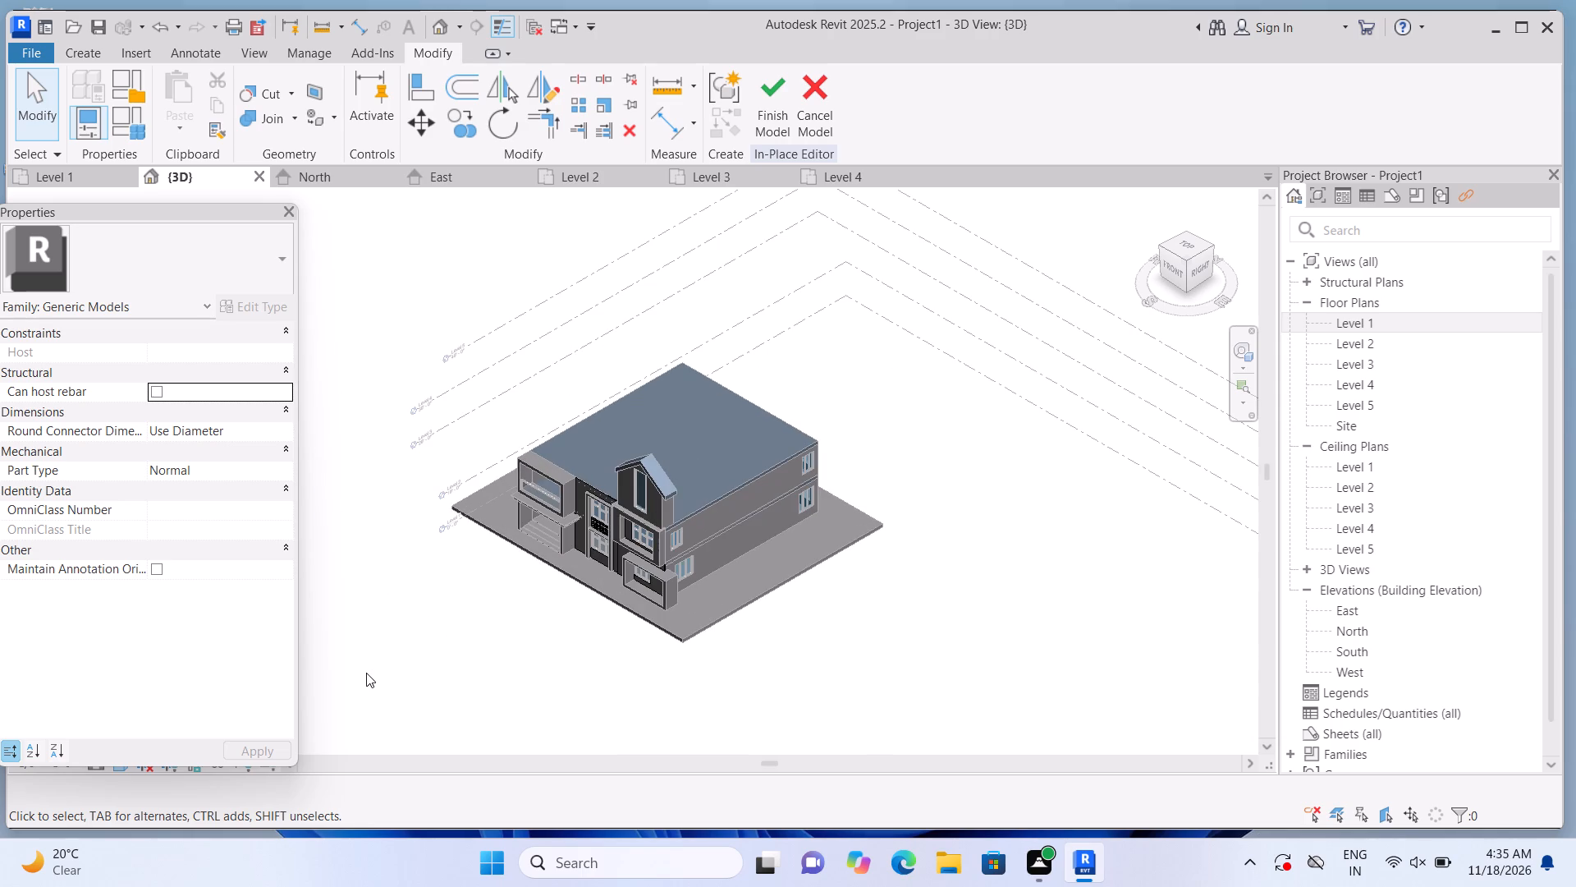
{"action": "scroll", "coordinate": [369, 668], "scroll_direction": "up", "scroll_amount": 1}
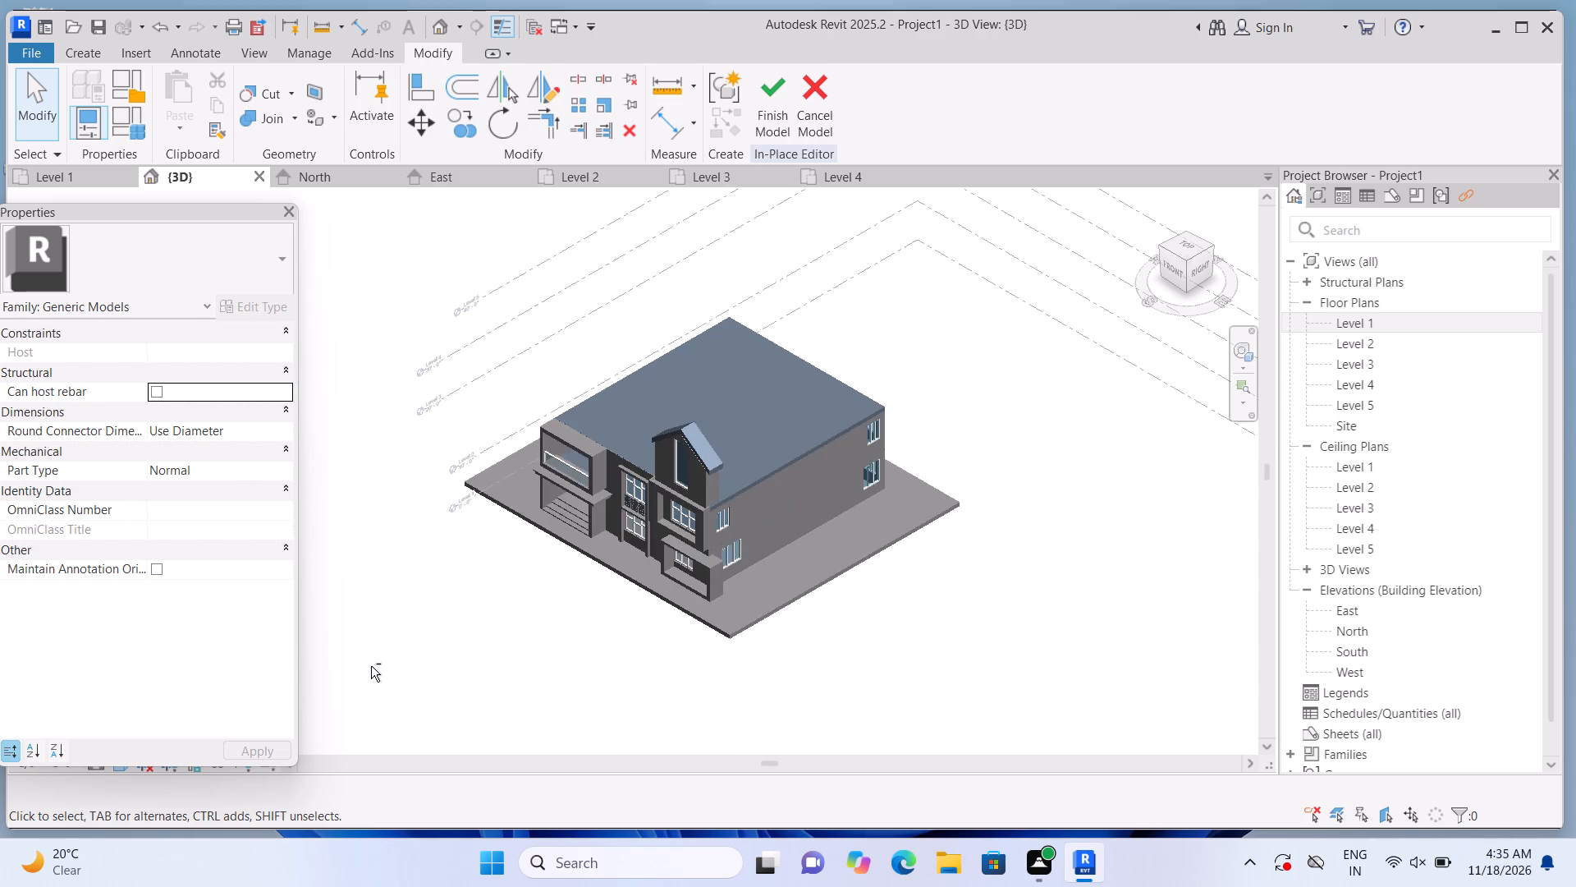
{"action": "scroll", "coordinate": [468, 620], "scroll_direction": "up", "scroll_amount": 1}
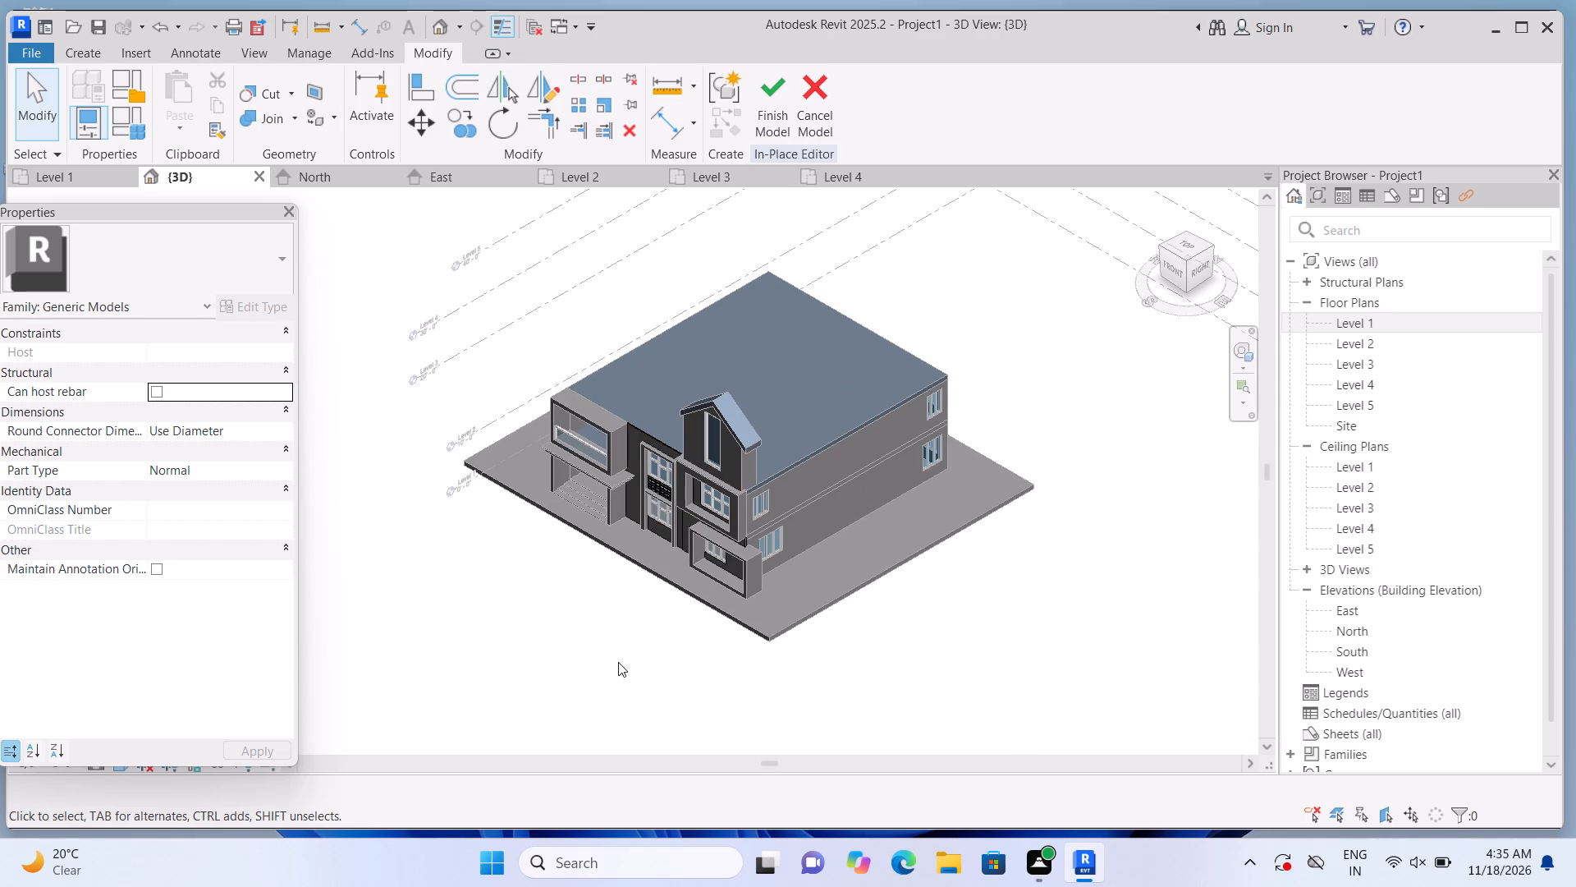
{"action": "middle_click", "coordinate": [653, 629], "text": "shift"}
{"action": "middle_click_drag", "start_coordinate": [456, 546], "coordinate": [507, 578], "text": "shift"}
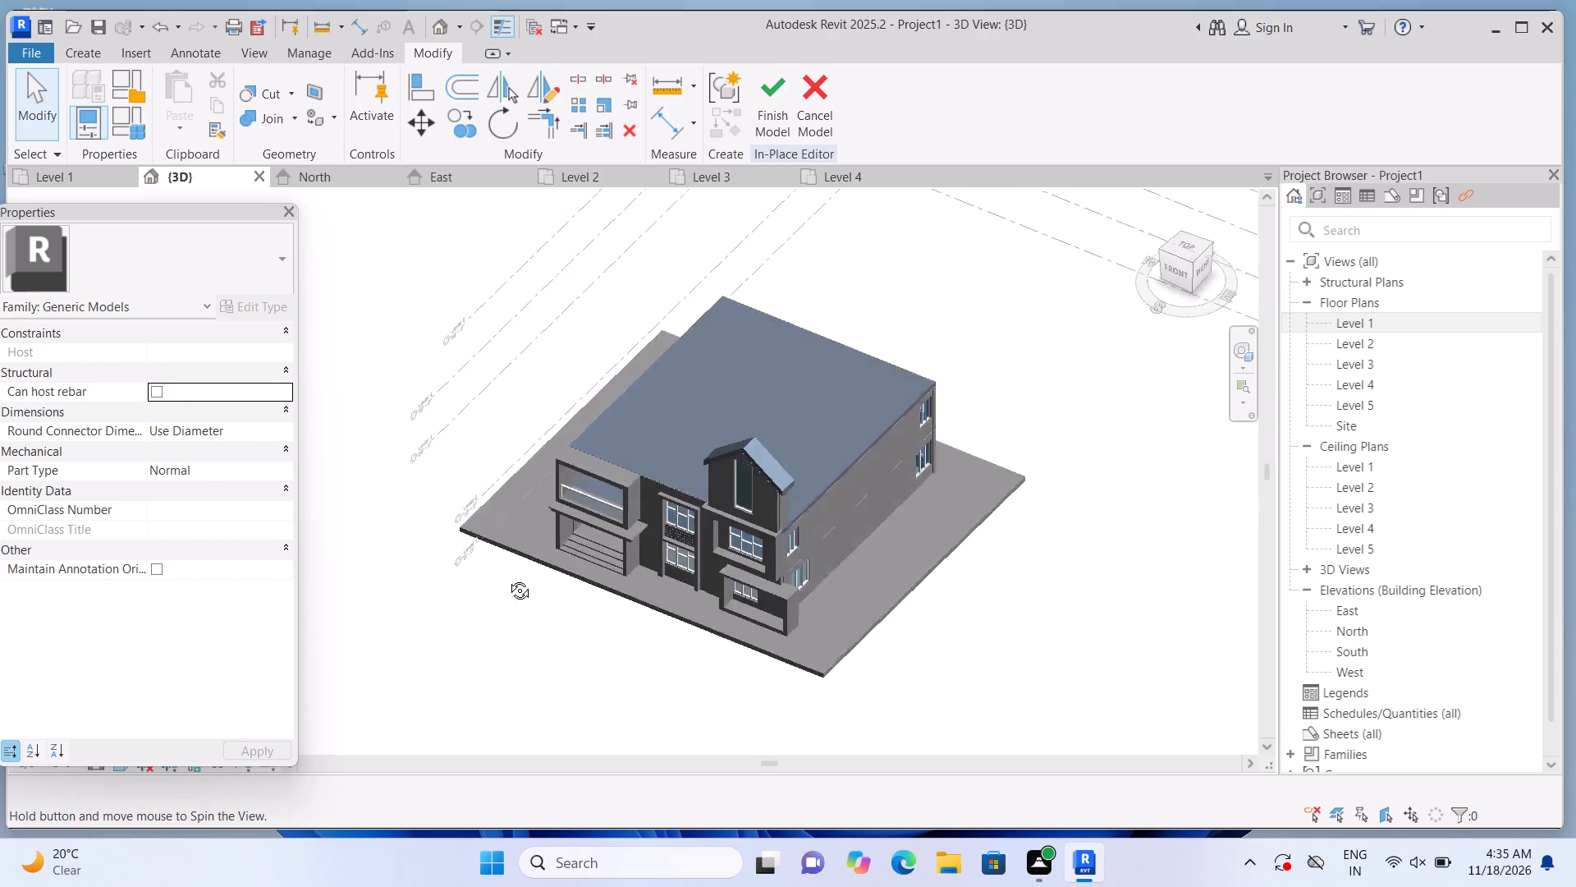
{"action": "middle_click_drag", "start_coordinate": [507, 578], "coordinate": [858, 586], "text": "shift"}
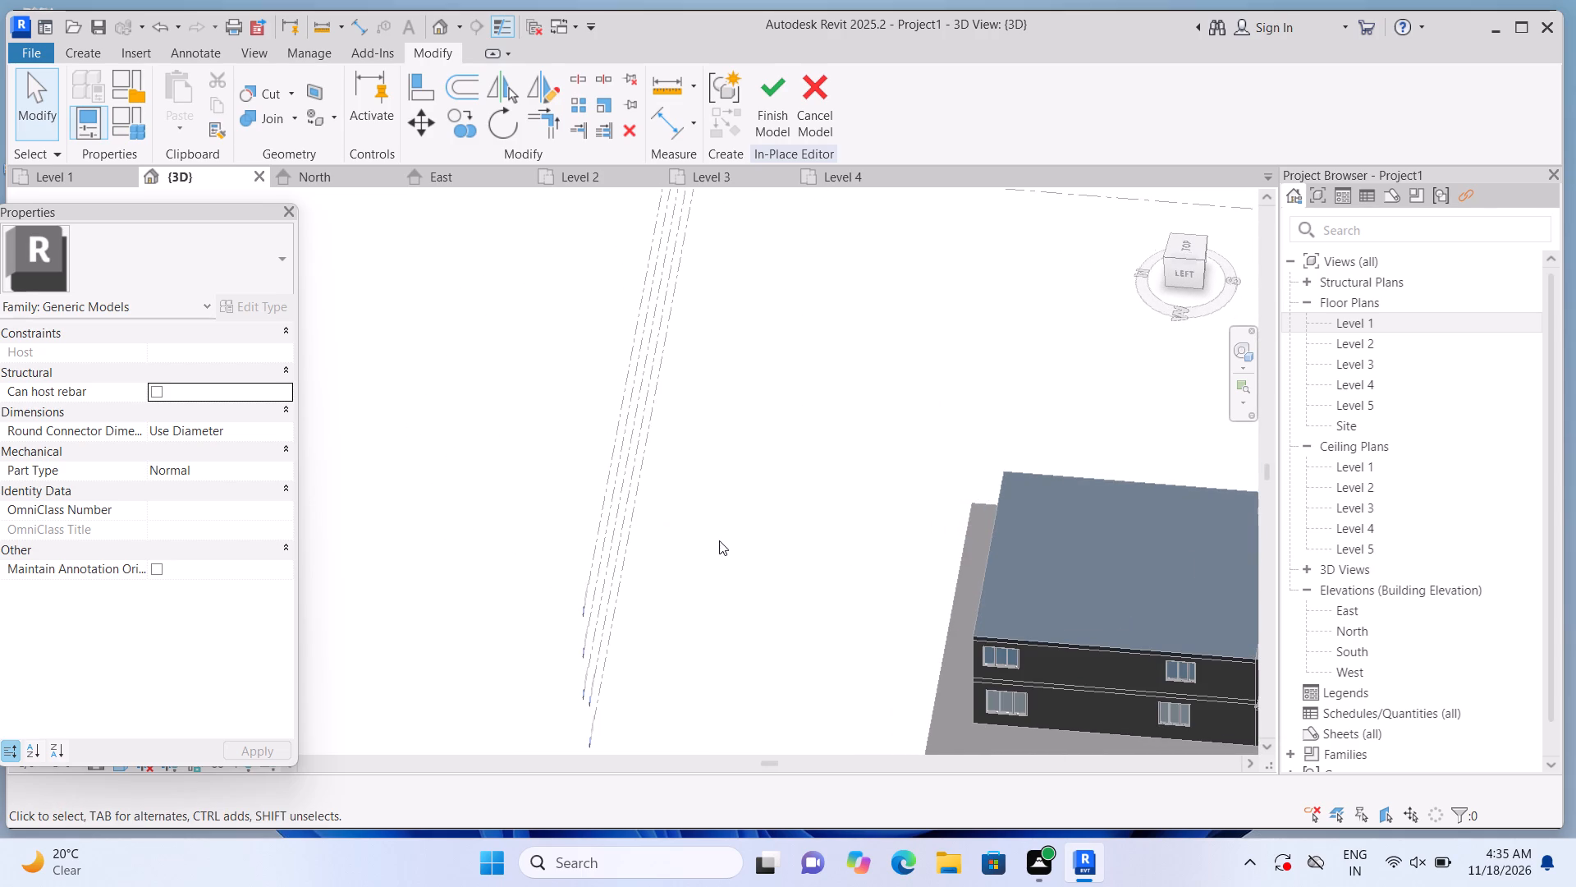
{"action": "scroll", "coordinate": [719, 540], "scroll_direction": "down", "scroll_amount": 7}
{"action": "scroll", "coordinate": [913, 614], "scroll_direction": "up", "scroll_amount": 12}
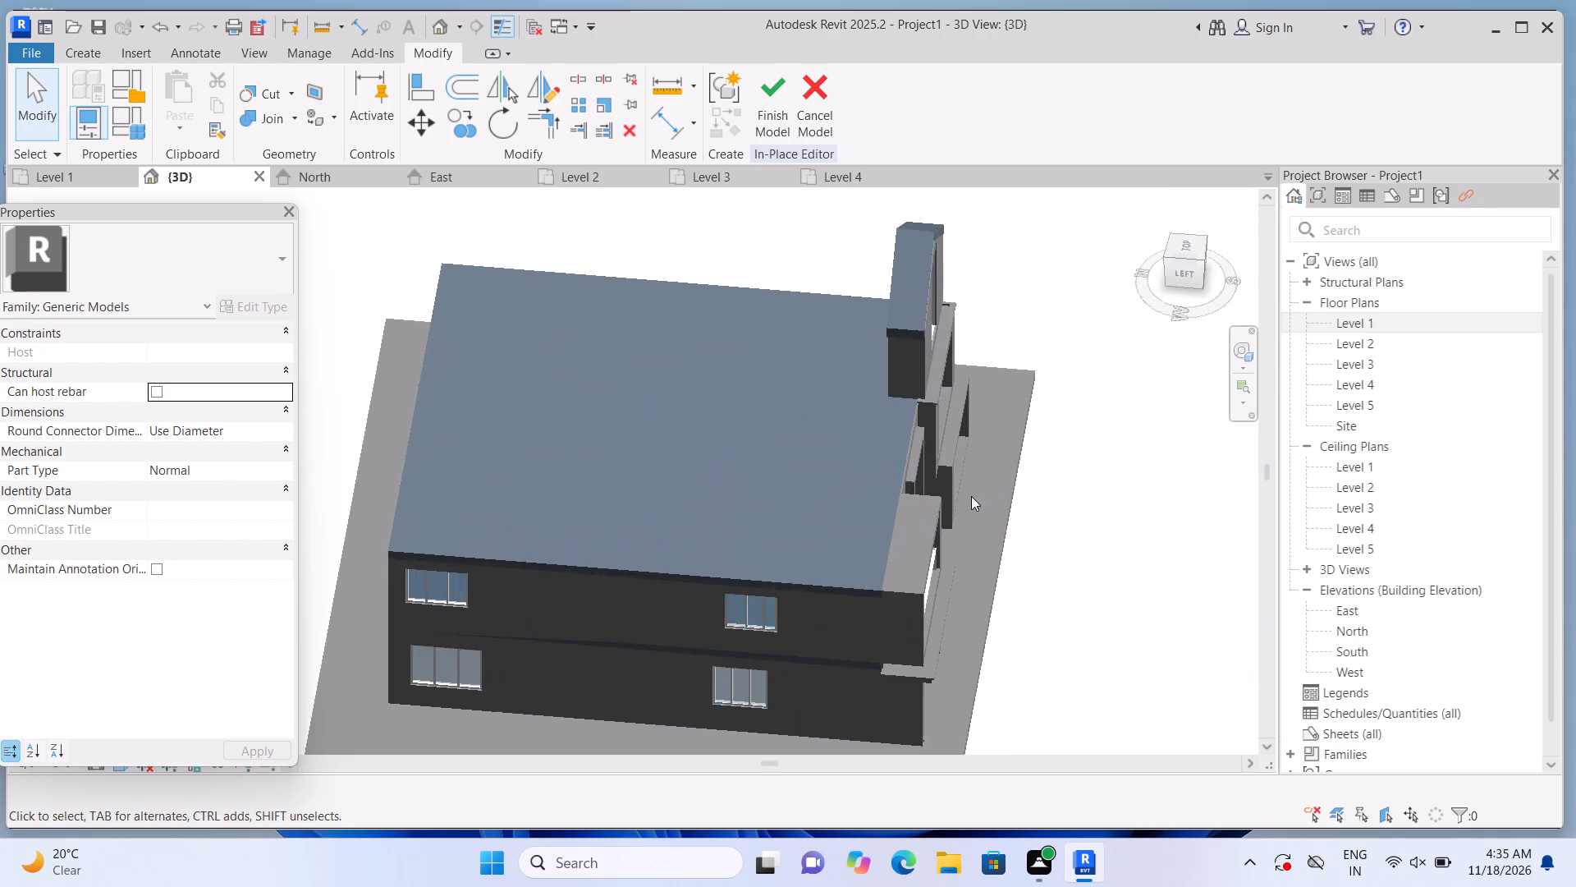
{"action": "scroll", "coordinate": [971, 496], "scroll_direction": "up", "scroll_amount": 2}
{"action": "scroll", "coordinate": [971, 496], "scroll_direction": "down", "scroll_amount": 3}
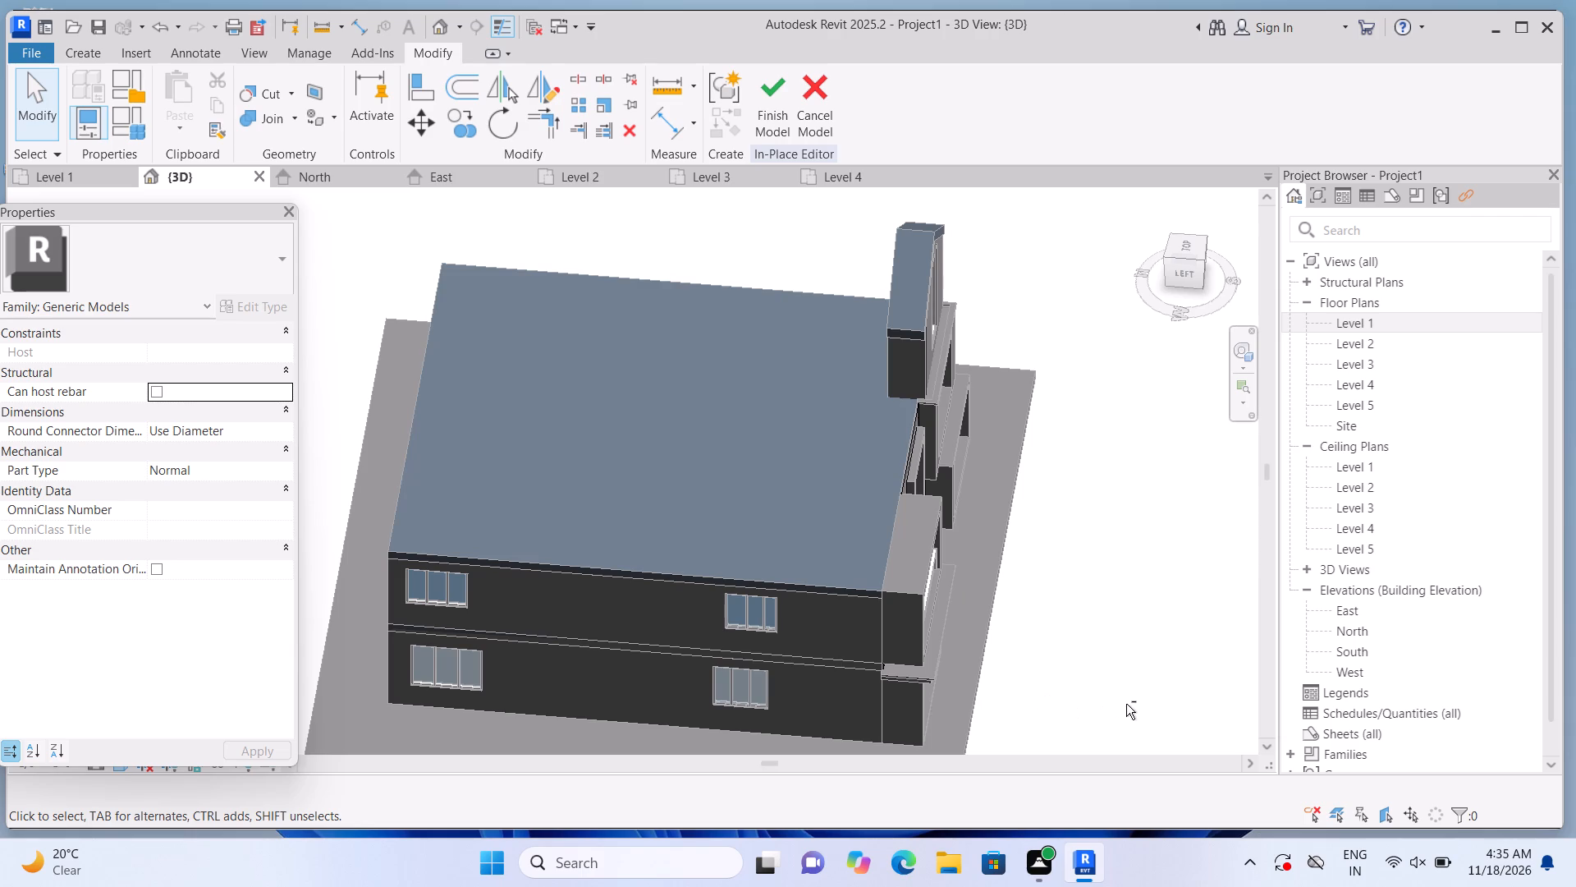
{"action": "scroll", "coordinate": [1148, 667], "scroll_direction": "down", "scroll_amount": 1}
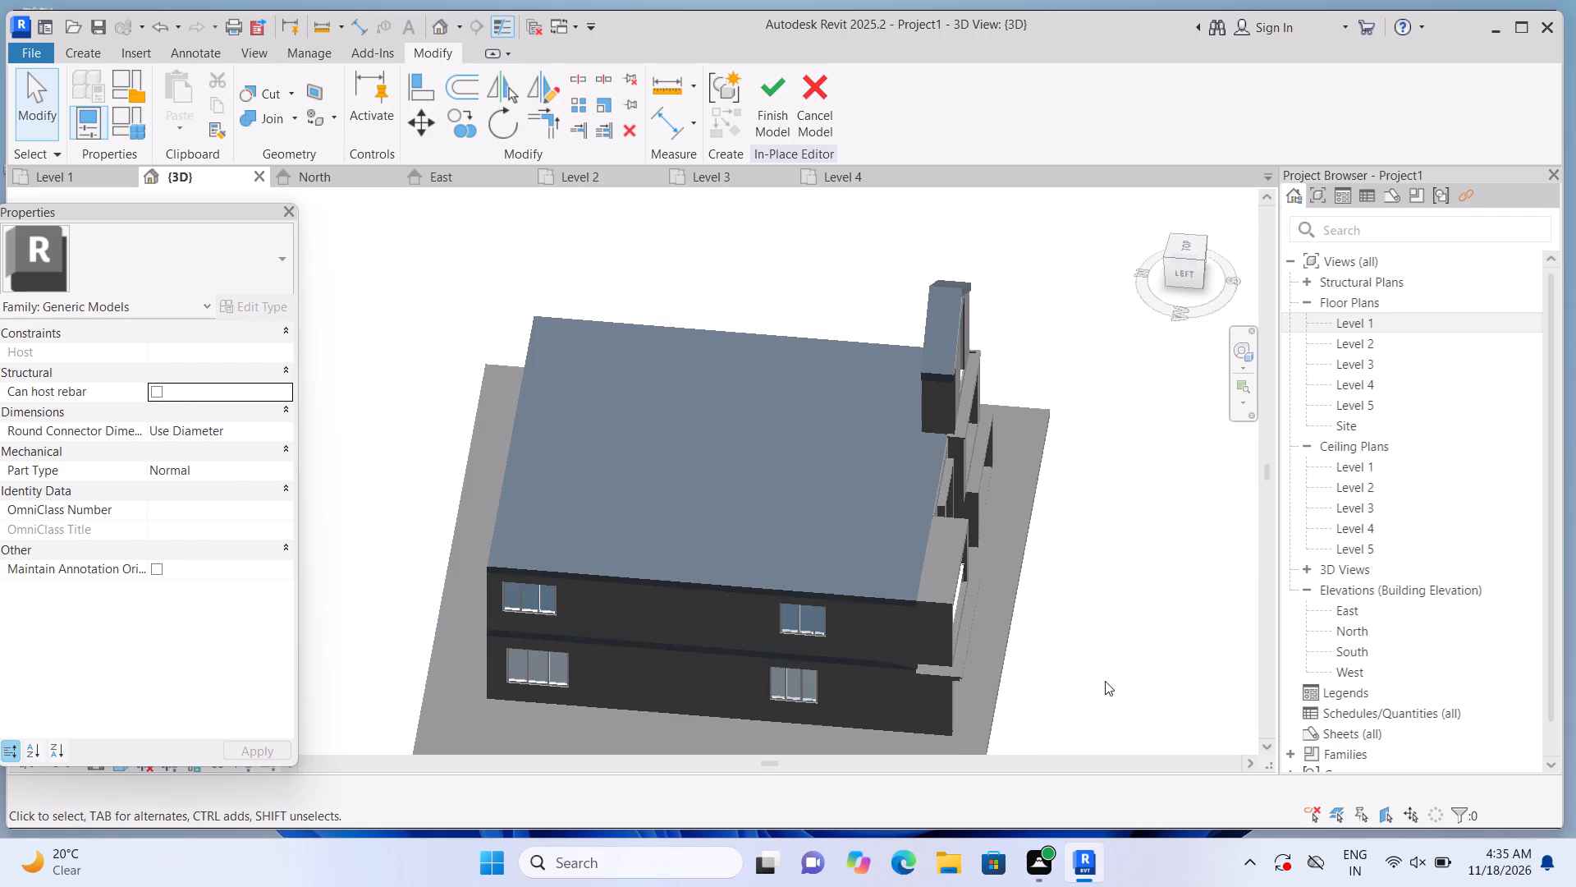
{"action": "scroll", "coordinate": [1125, 647], "scroll_direction": "down", "scroll_amount": 2}
{"action": "scroll", "coordinate": [1079, 678], "scroll_direction": "up", "scroll_amount": 2, "text": "shift"}
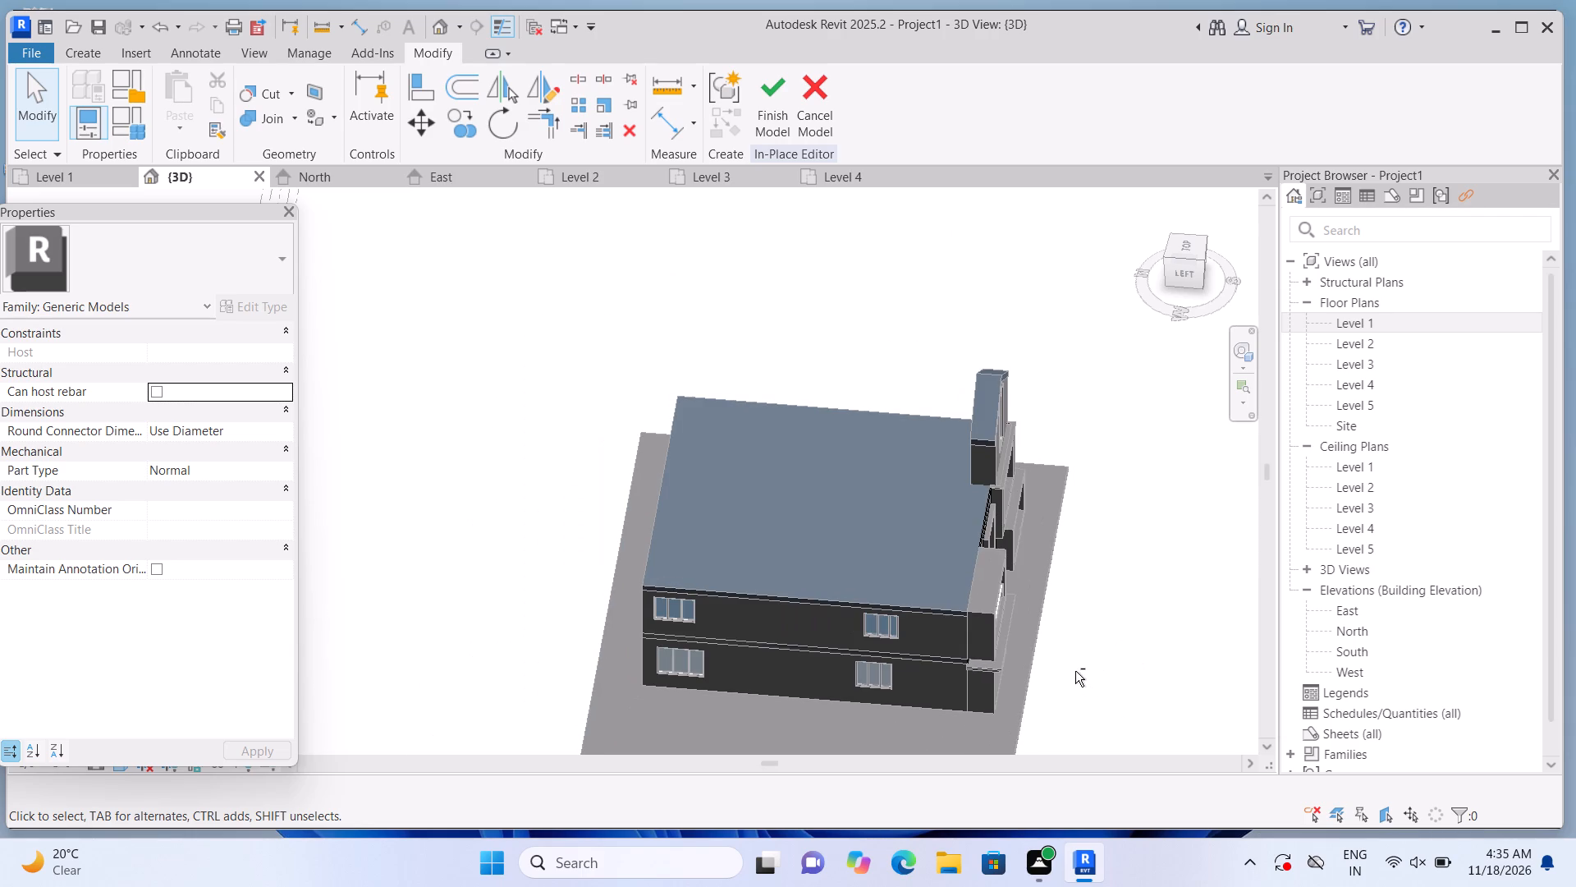
{"action": "scroll", "coordinate": [1075, 671], "scroll_direction": "up", "scroll_amount": 4, "text": "shift"}
{"action": "scroll", "coordinate": [1064, 663], "scroll_direction": "up", "scroll_amount": 2}
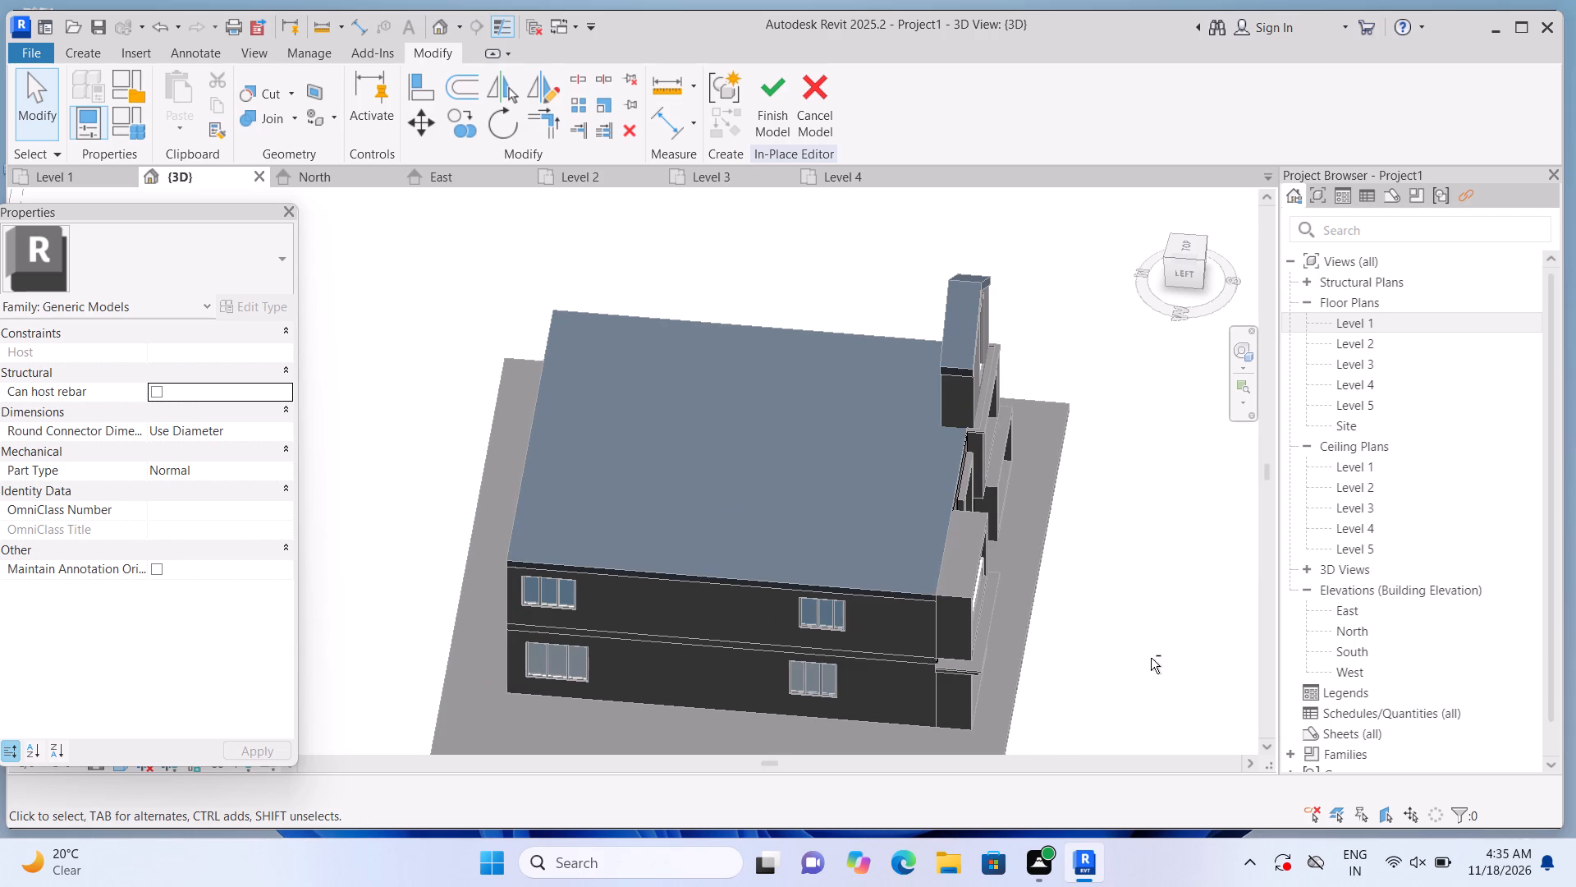
{"action": "middle_click_drag", "start_coordinate": [1014, 695], "coordinate": [1034, 692], "text": "shift"}
{"action": "left_click_drag", "start_coordinate": [1015, 696], "coordinate": [1034, 692], "text": "shift"}
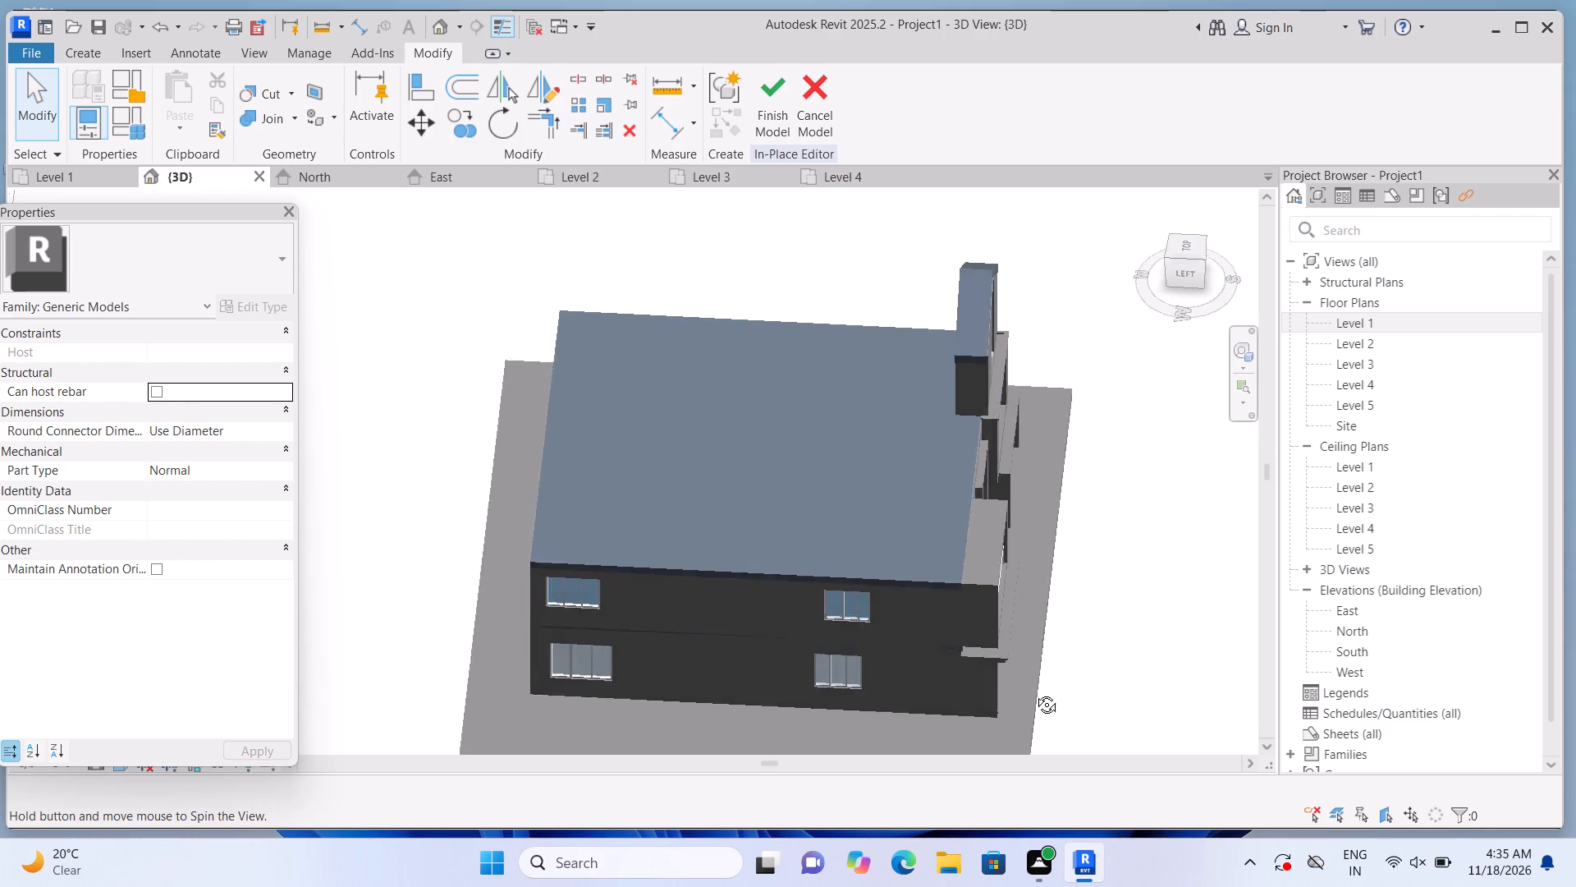
{"action": "left_click_drag", "start_coordinate": [1034, 692], "coordinate": [1079, 679], "text": "shift"}
{"action": "middle_click_drag", "start_coordinate": [1034, 692], "coordinate": [1079, 679], "text": "shift"}
{"action": "scroll", "coordinate": [1079, 678], "scroll_direction": "up", "scroll_amount": 1, "text": "shift"}
{"action": "scroll", "coordinate": [1102, 401], "scroll_direction": "up", "scroll_amount": 2}
{"action": "scroll", "coordinate": [1103, 293], "scroll_direction": "up", "scroll_amount": 3}
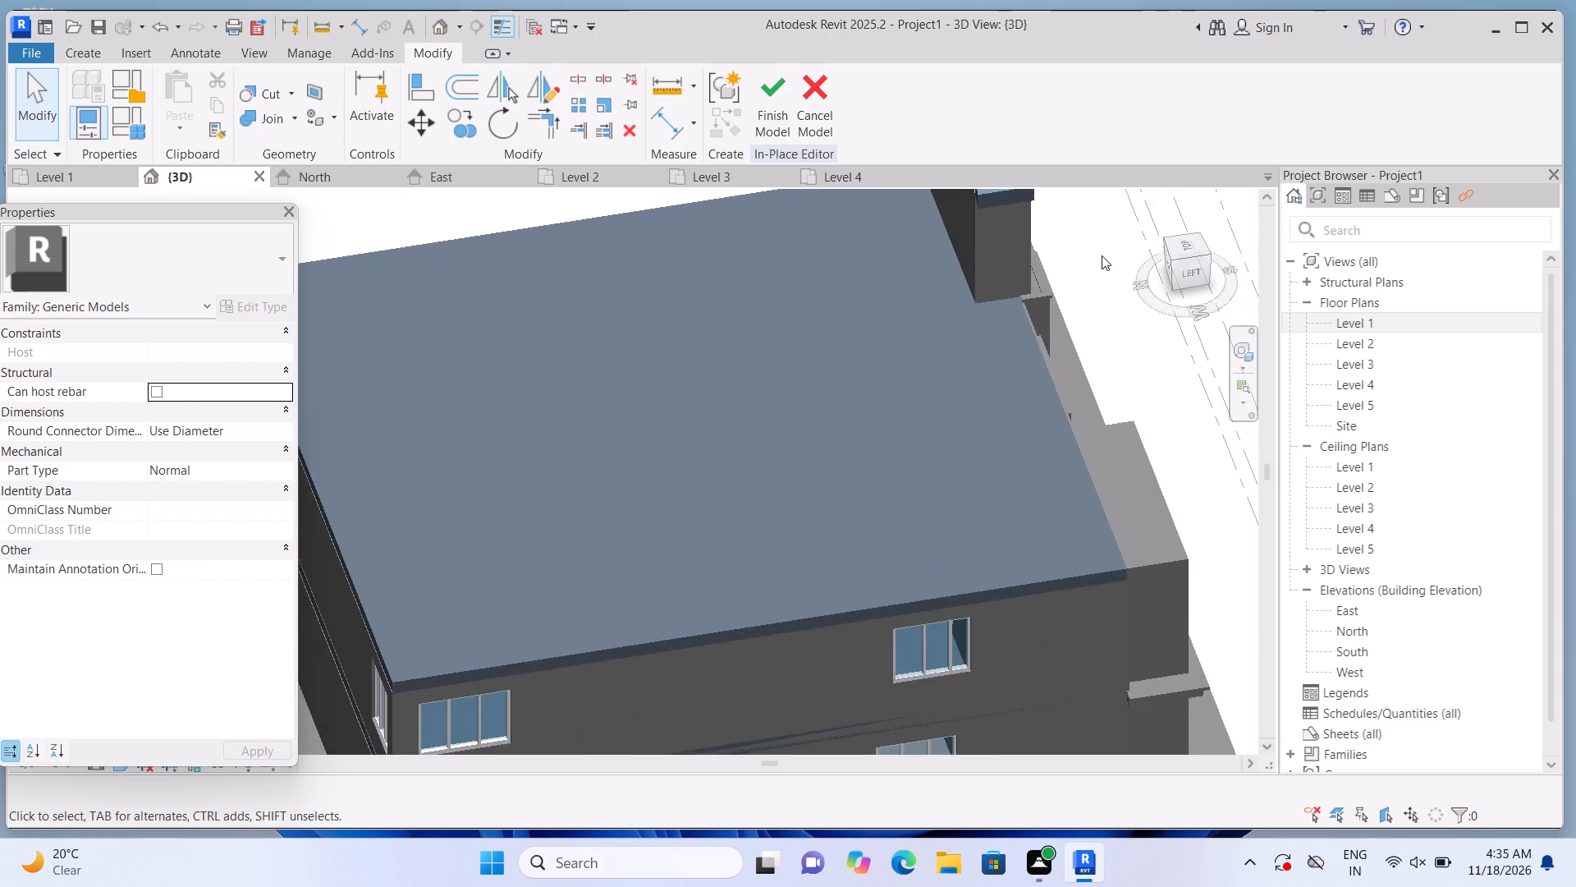
{"action": "scroll", "coordinate": [1102, 255], "scroll_direction": "up", "scroll_amount": 1}
{"action": "scroll", "coordinate": [1102, 260], "scroll_direction": "down", "scroll_amount": 1}
{"action": "scroll", "coordinate": [1101, 272], "scroll_direction": "up", "scroll_amount": 2}
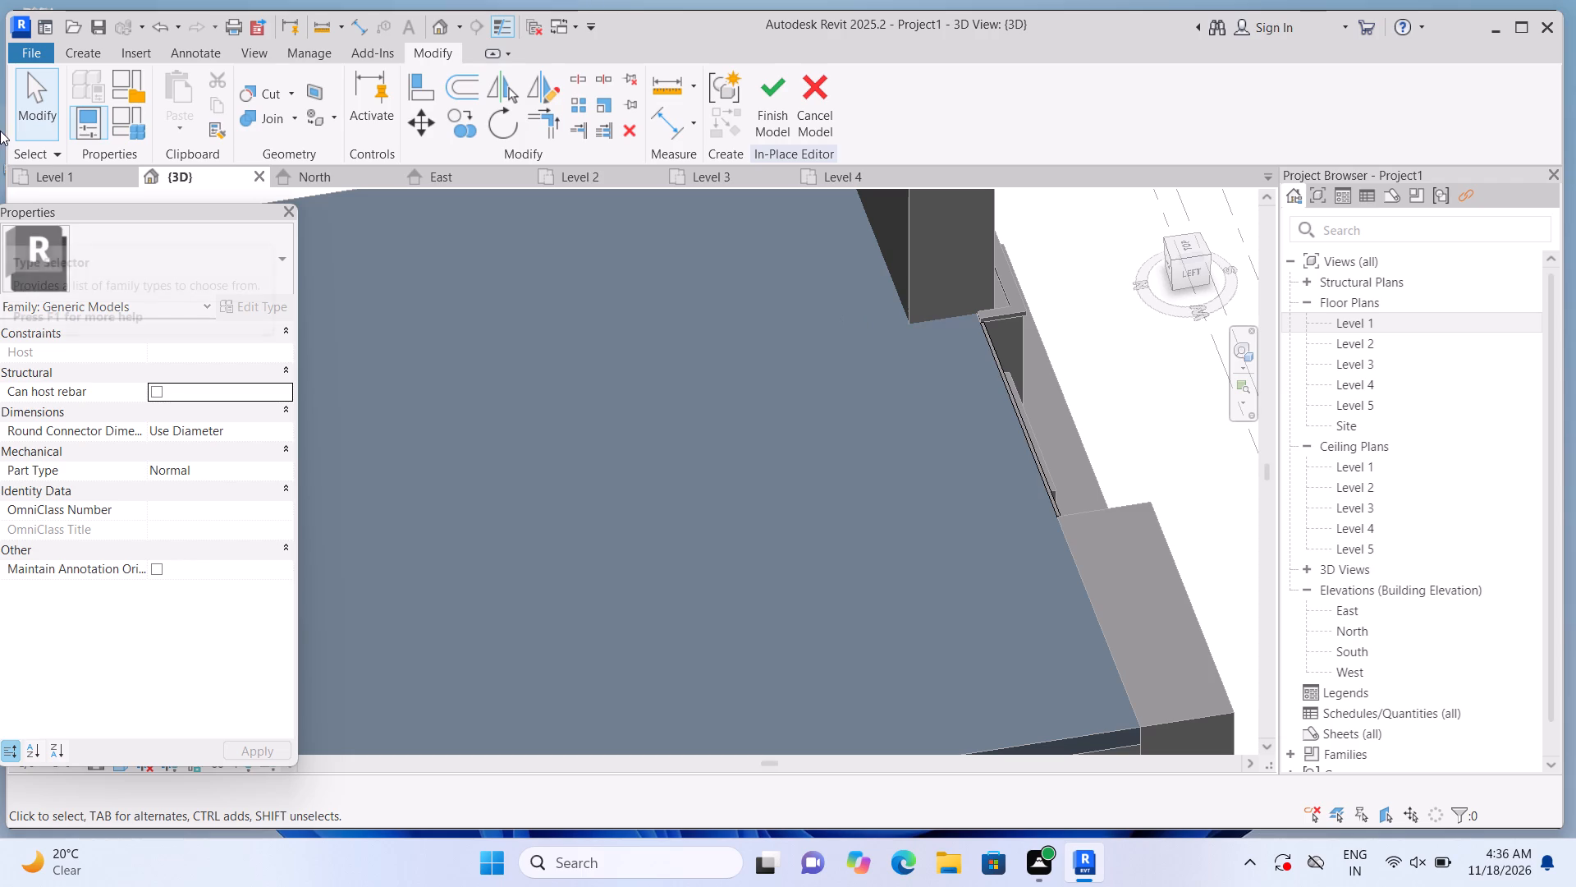
Create a 1" solid extrusion on the main roof's top face, a rectangle about 2'-9" by 18'-2" running along the front edge from the gable tower.
{"action": "left_click", "coordinate": [94, 57]}
{"action": "left_click", "coordinate": [167, 94]}
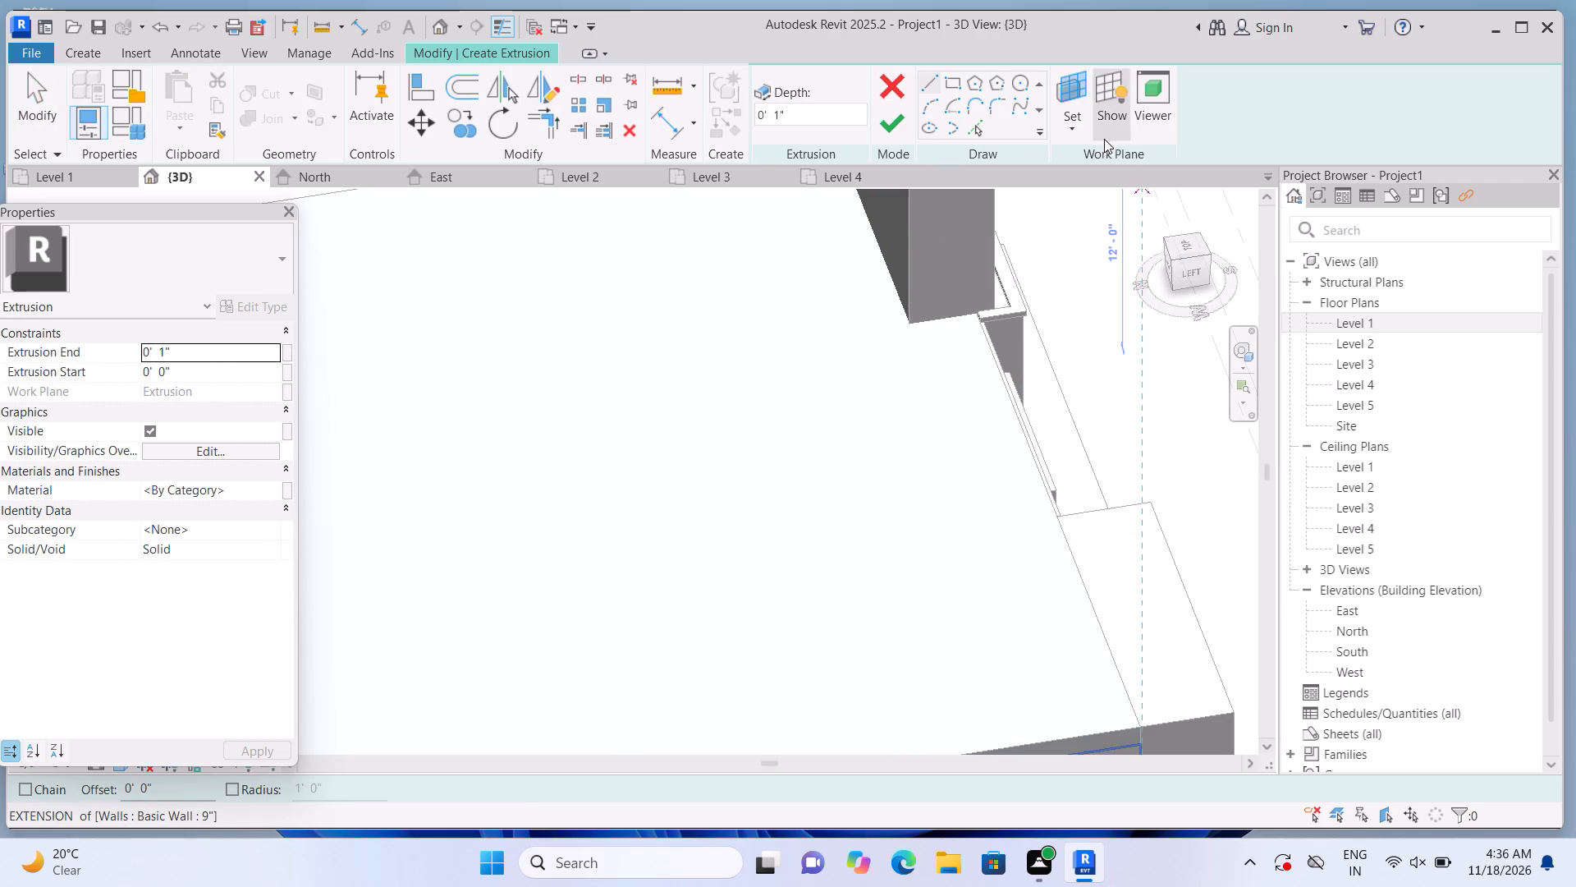
{"action": "left_click", "coordinate": [1064, 129]}
{"action": "left_click", "coordinate": [1080, 194]}
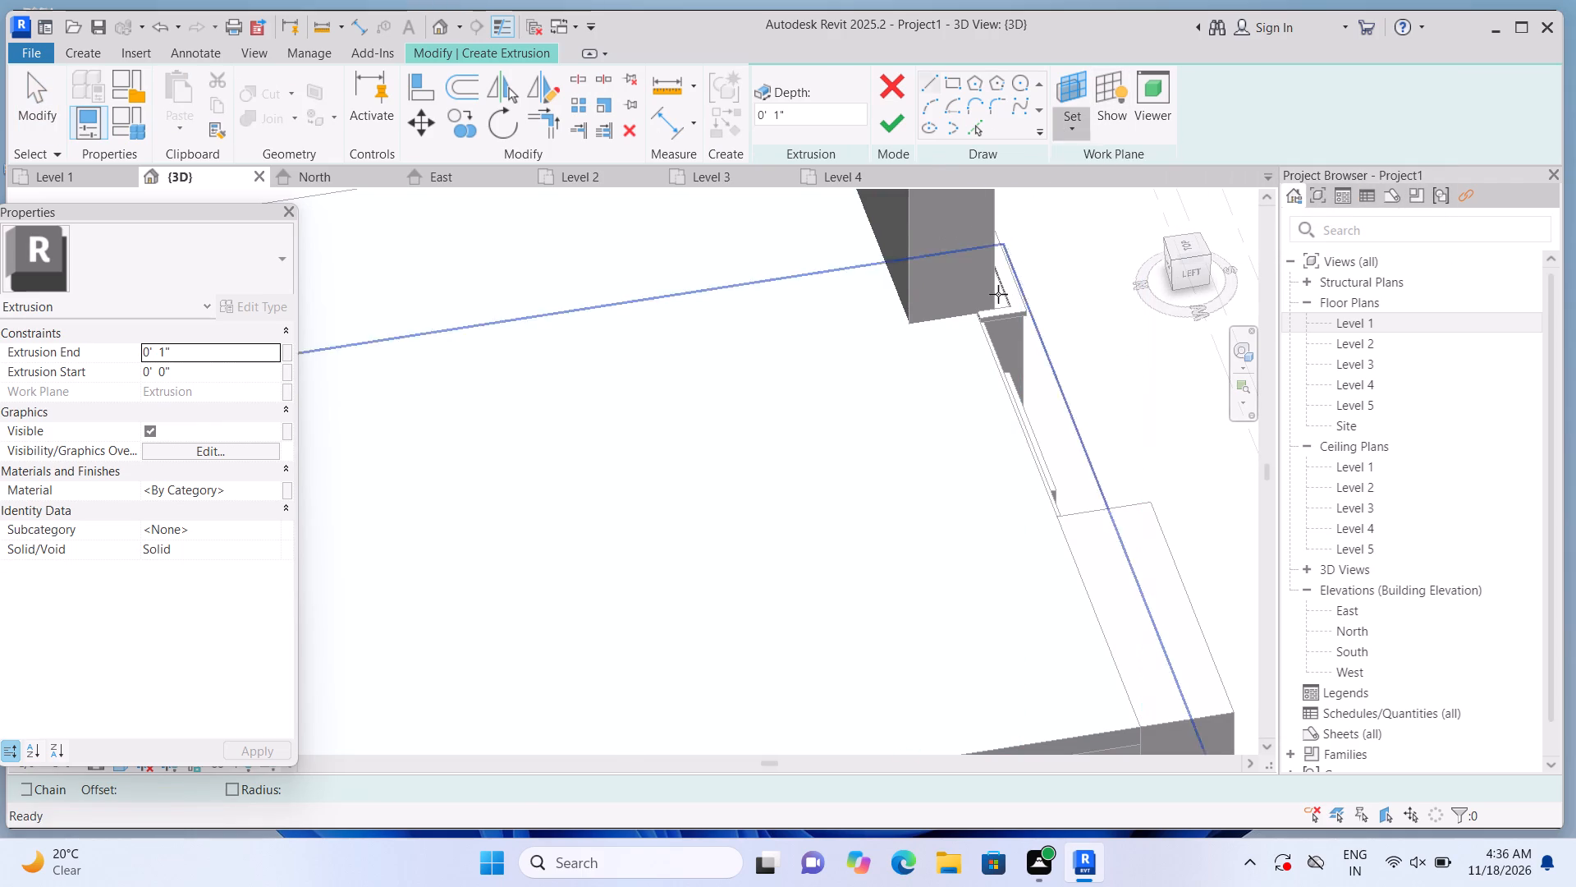
{"action": "left_click", "coordinate": [935, 414]}
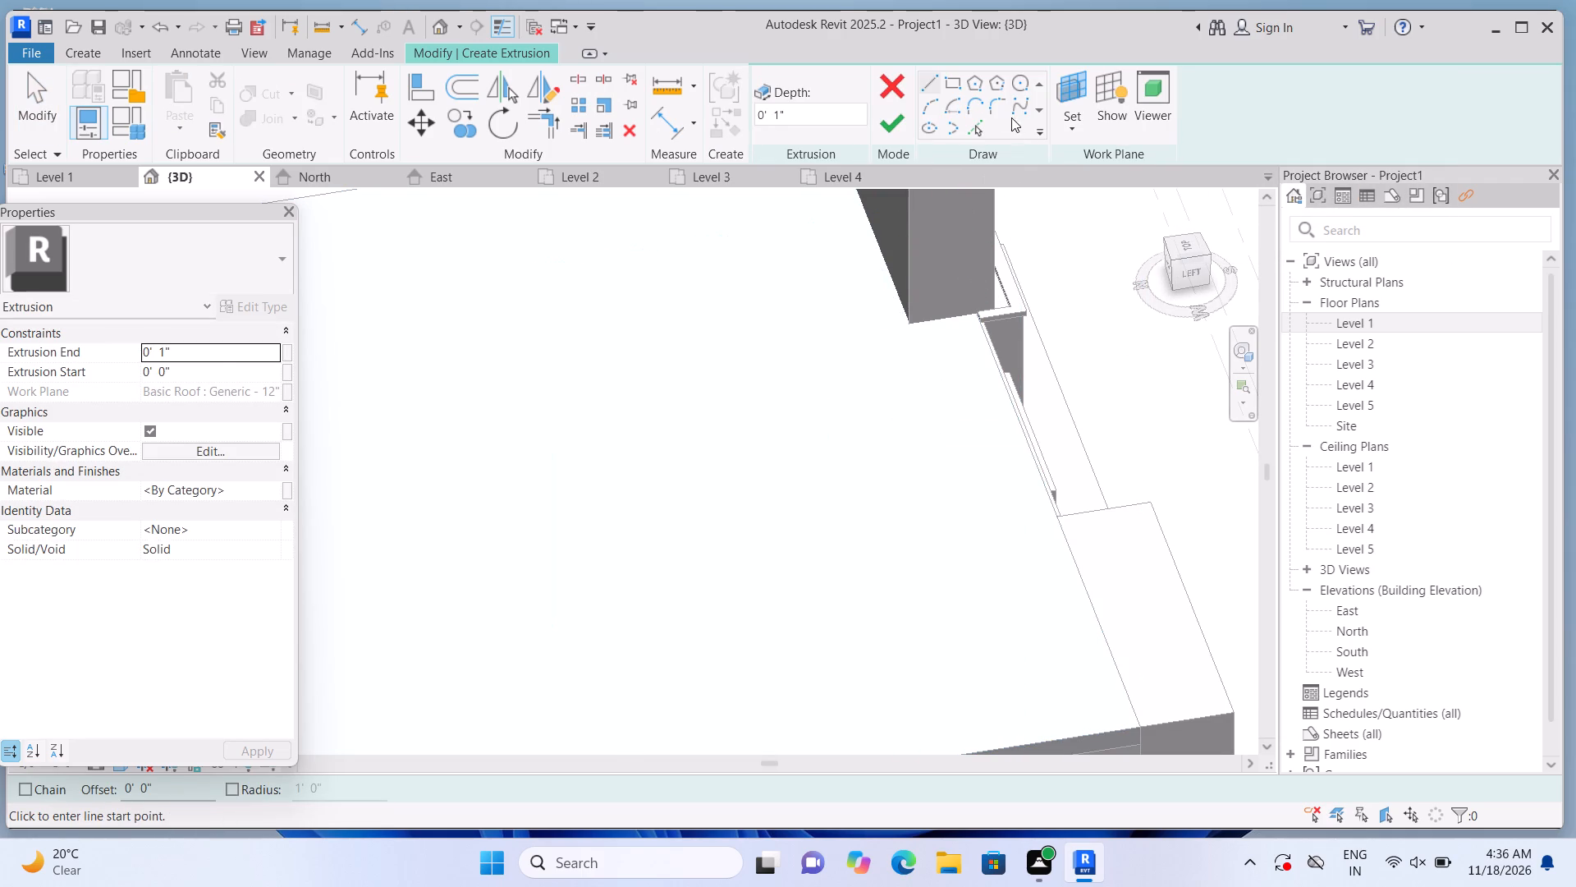
{"action": "left_click", "coordinate": [950, 78]}
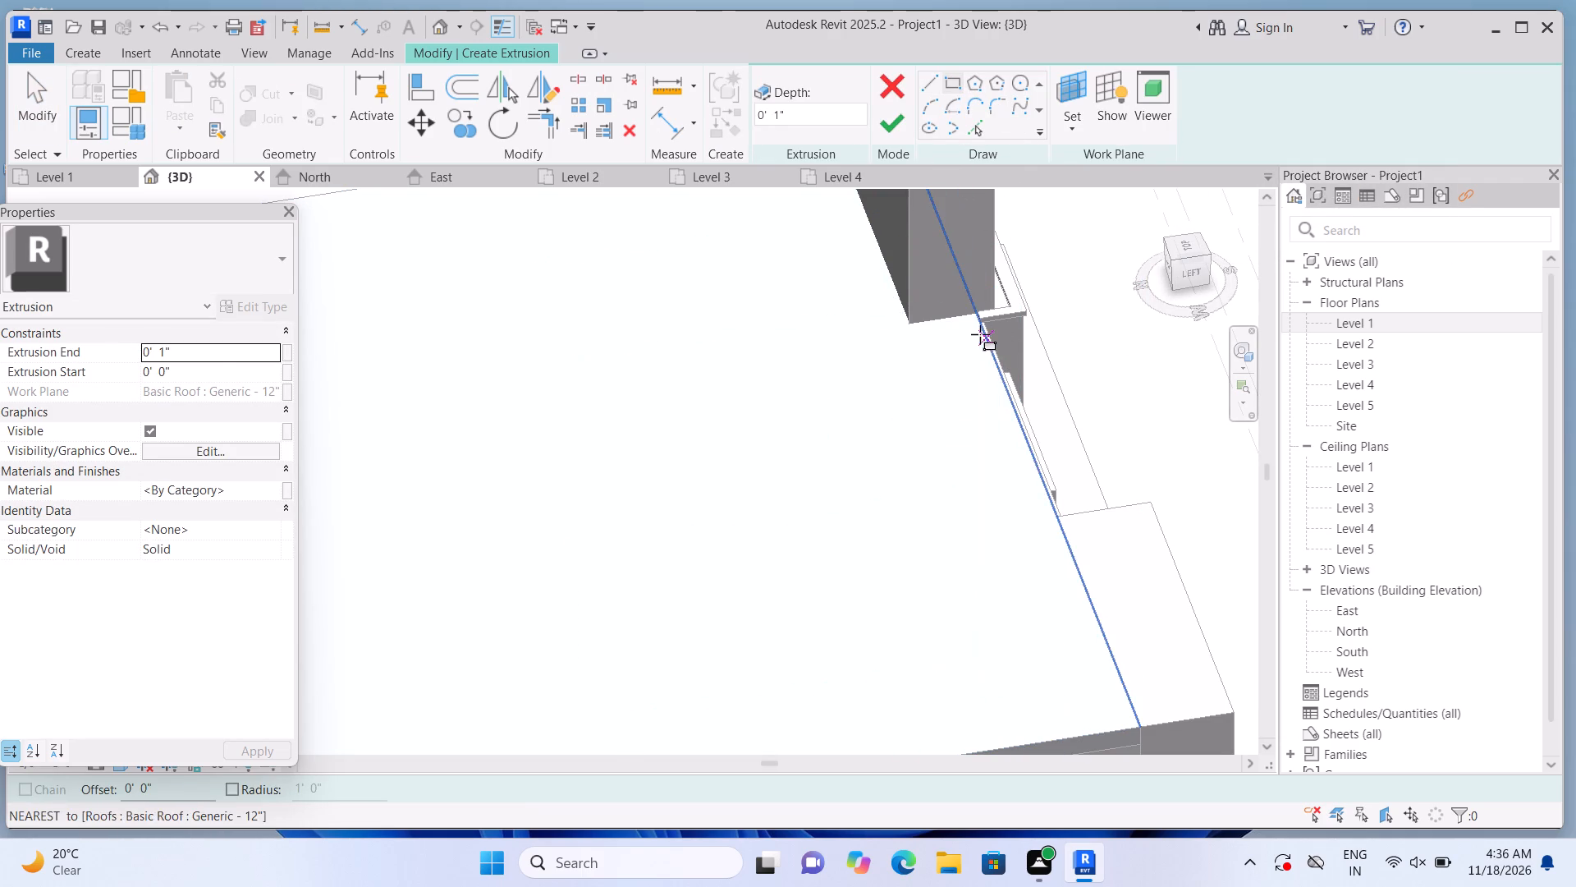
{"action": "scroll", "coordinate": [972, 327], "scroll_direction": "up", "scroll_amount": 7}
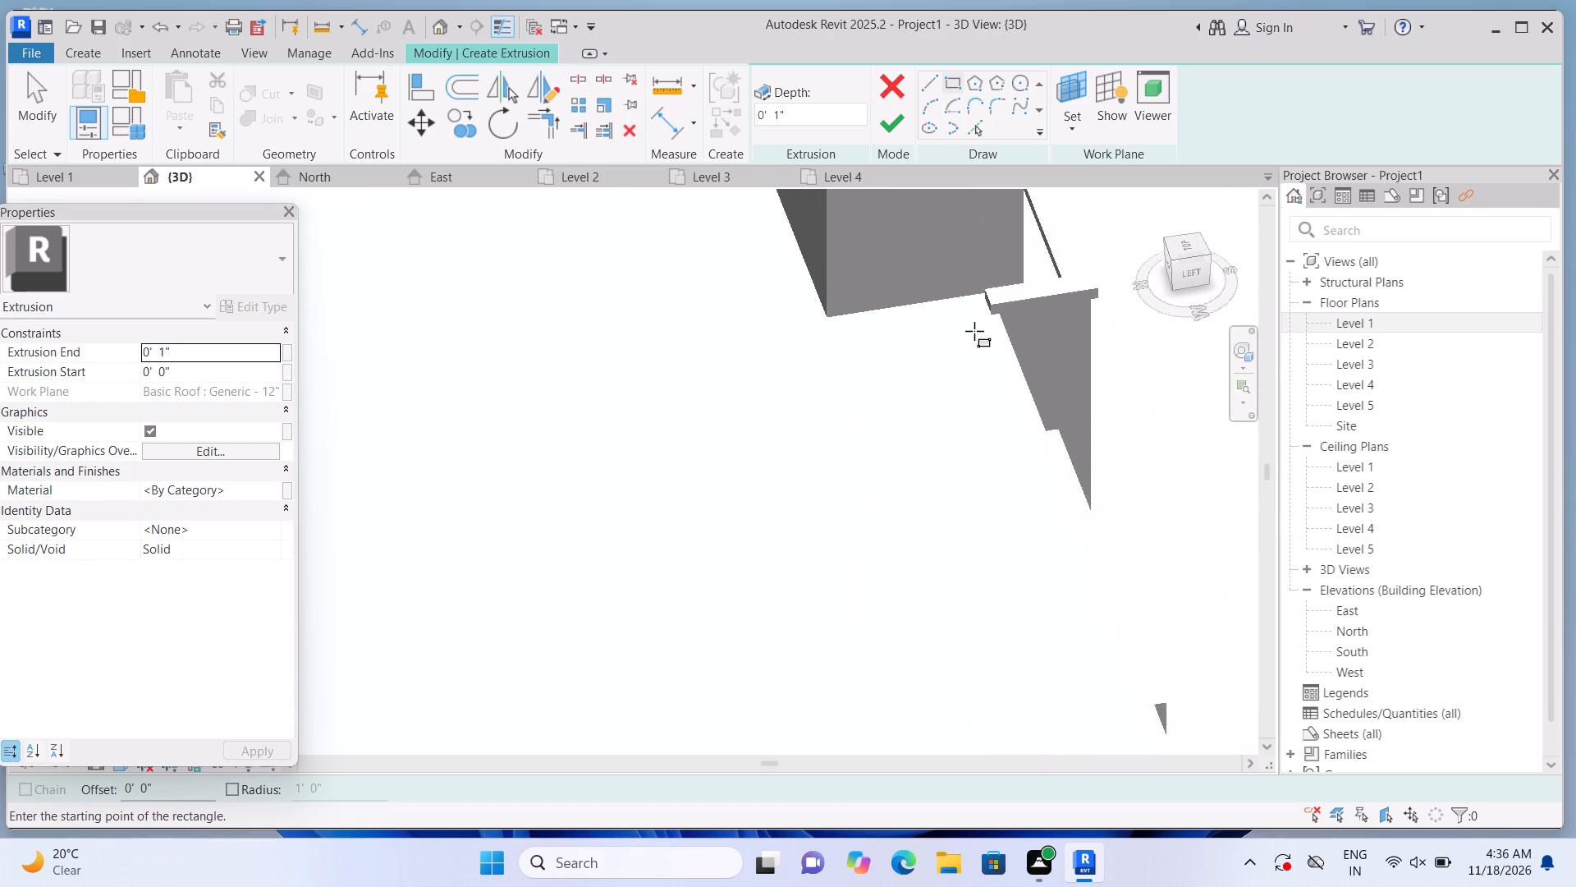
{"action": "scroll", "coordinate": [974, 331], "scroll_direction": "up", "scroll_amount": 5}
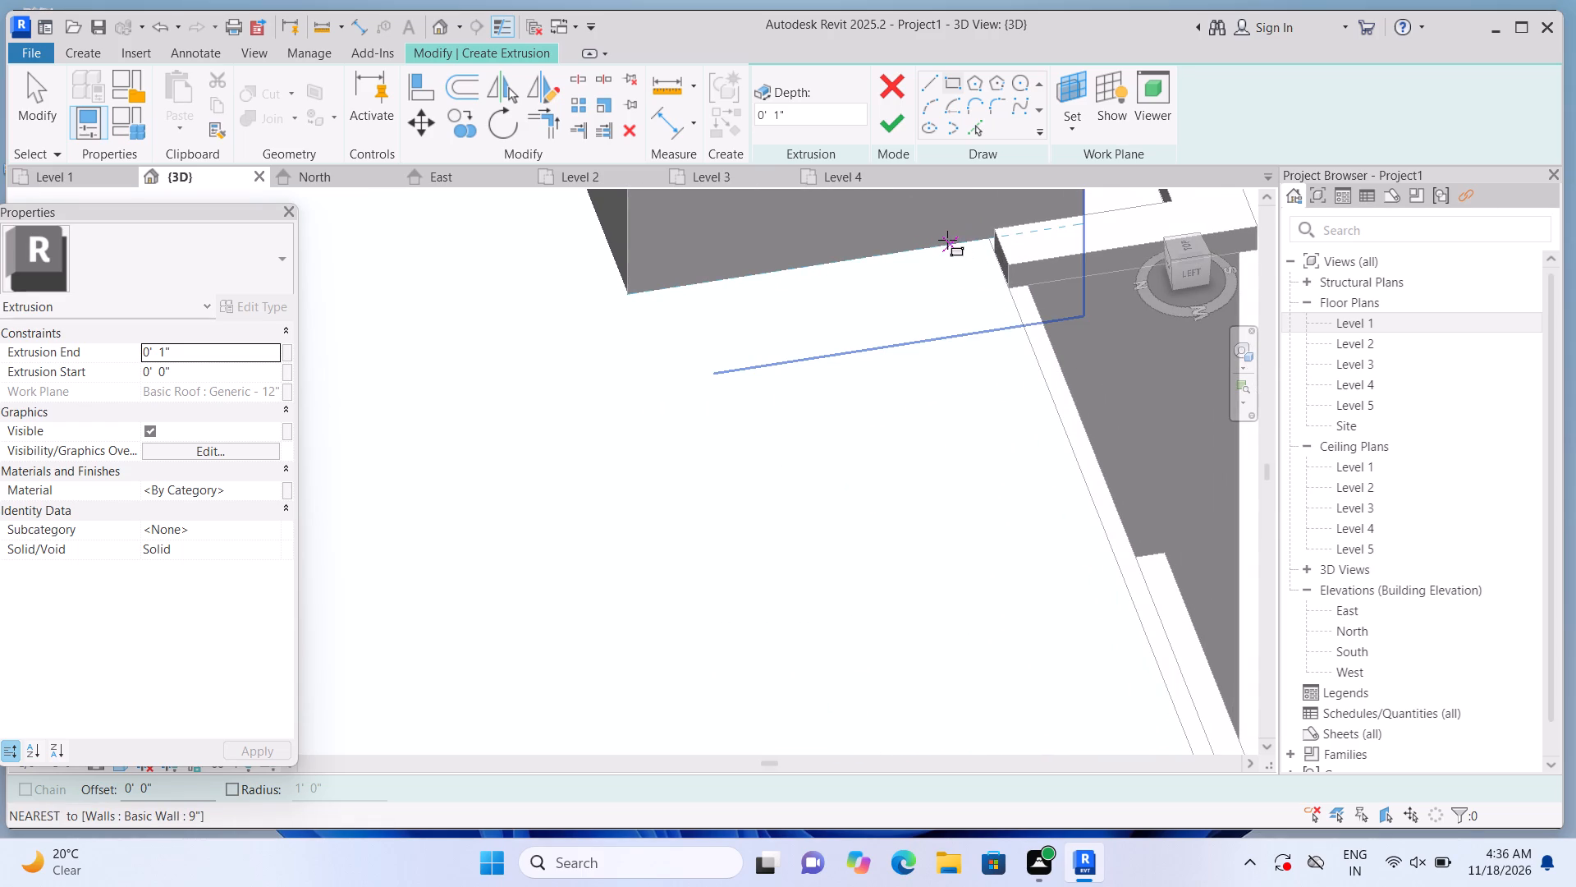
{"action": "left_click", "coordinate": [947, 240]}
{"action": "scroll", "coordinate": [750, 587], "scroll_direction": "down", "scroll_amount": 5}
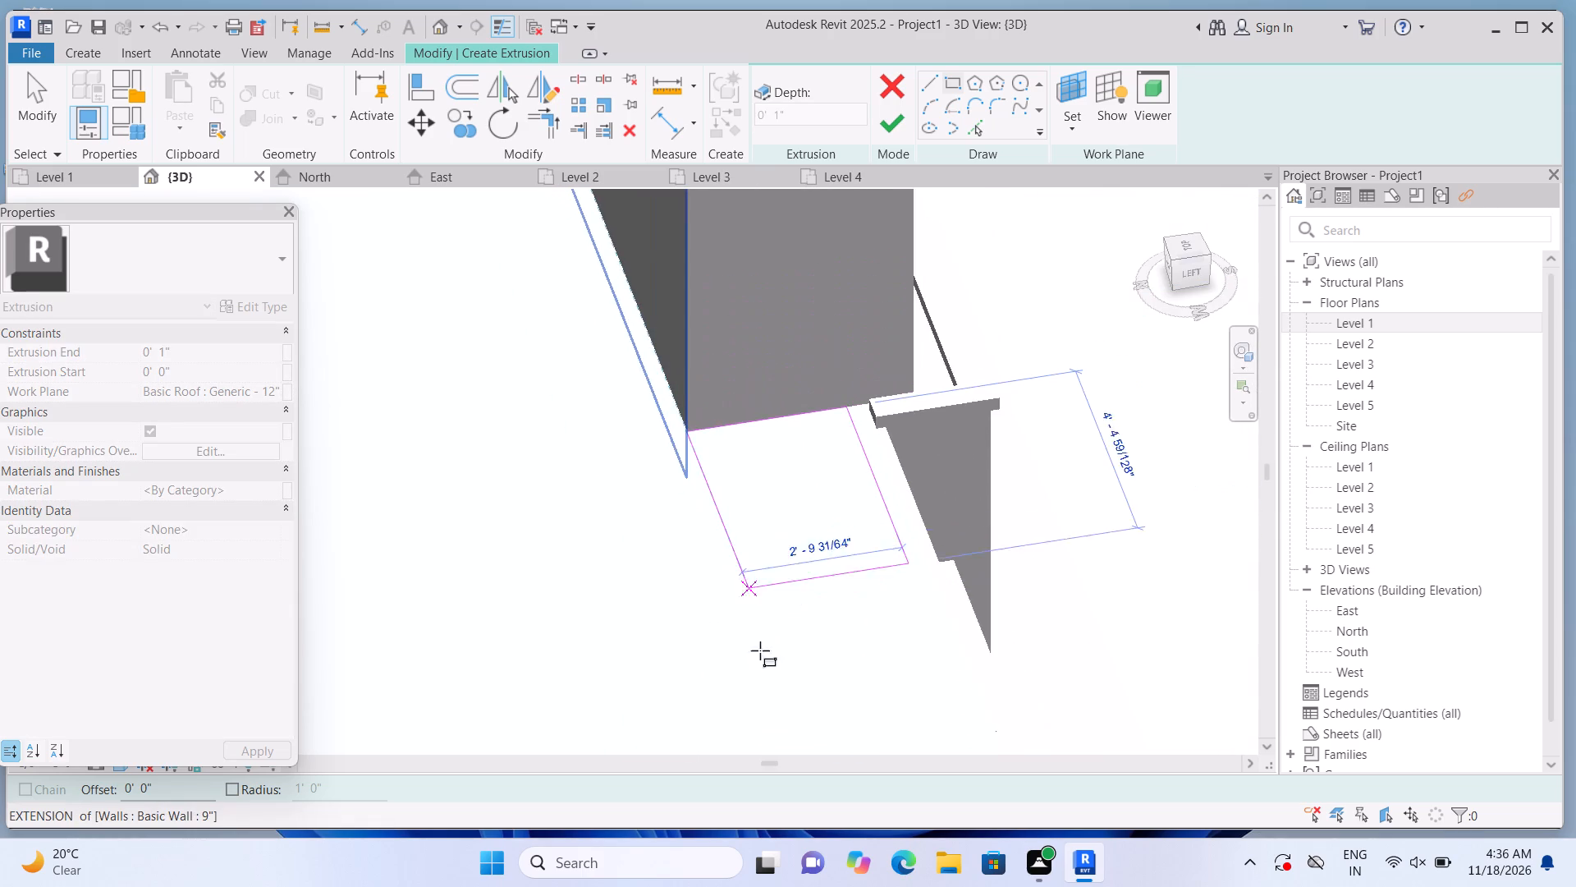
{"action": "scroll", "coordinate": [764, 675], "scroll_direction": "down", "scroll_amount": 7}
{"action": "middle_click_drag", "start_coordinate": [757, 671], "coordinate": [682, 331]}
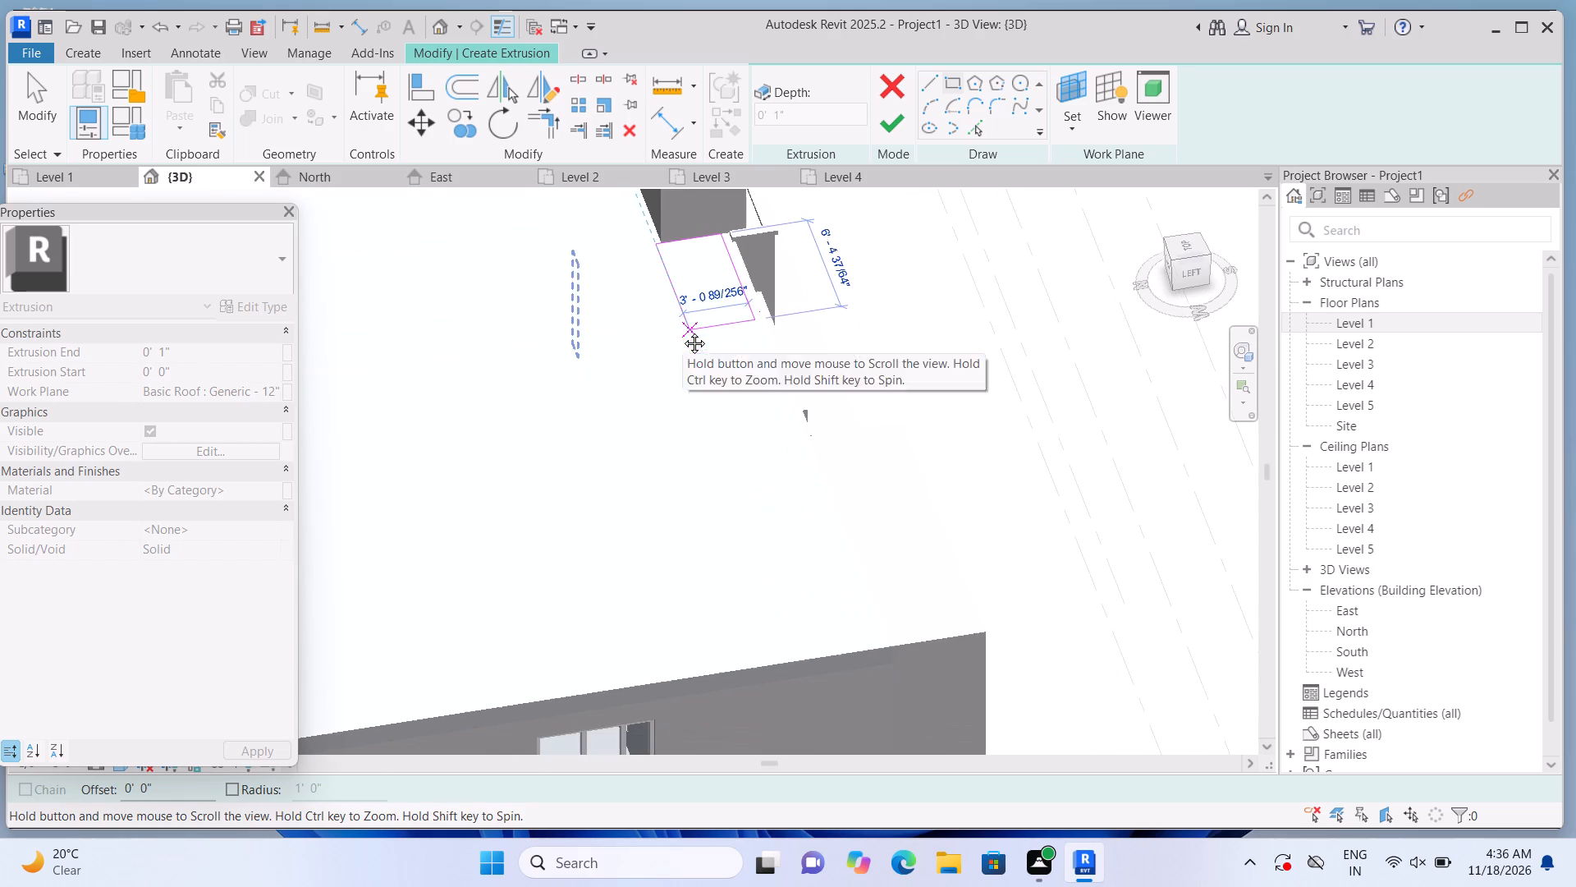
{"action": "middle_click_drag", "start_coordinate": [682, 331], "coordinate": [682, 332]}
{"action": "middle_click_drag", "start_coordinate": [703, 448], "coordinate": [749, 662]}
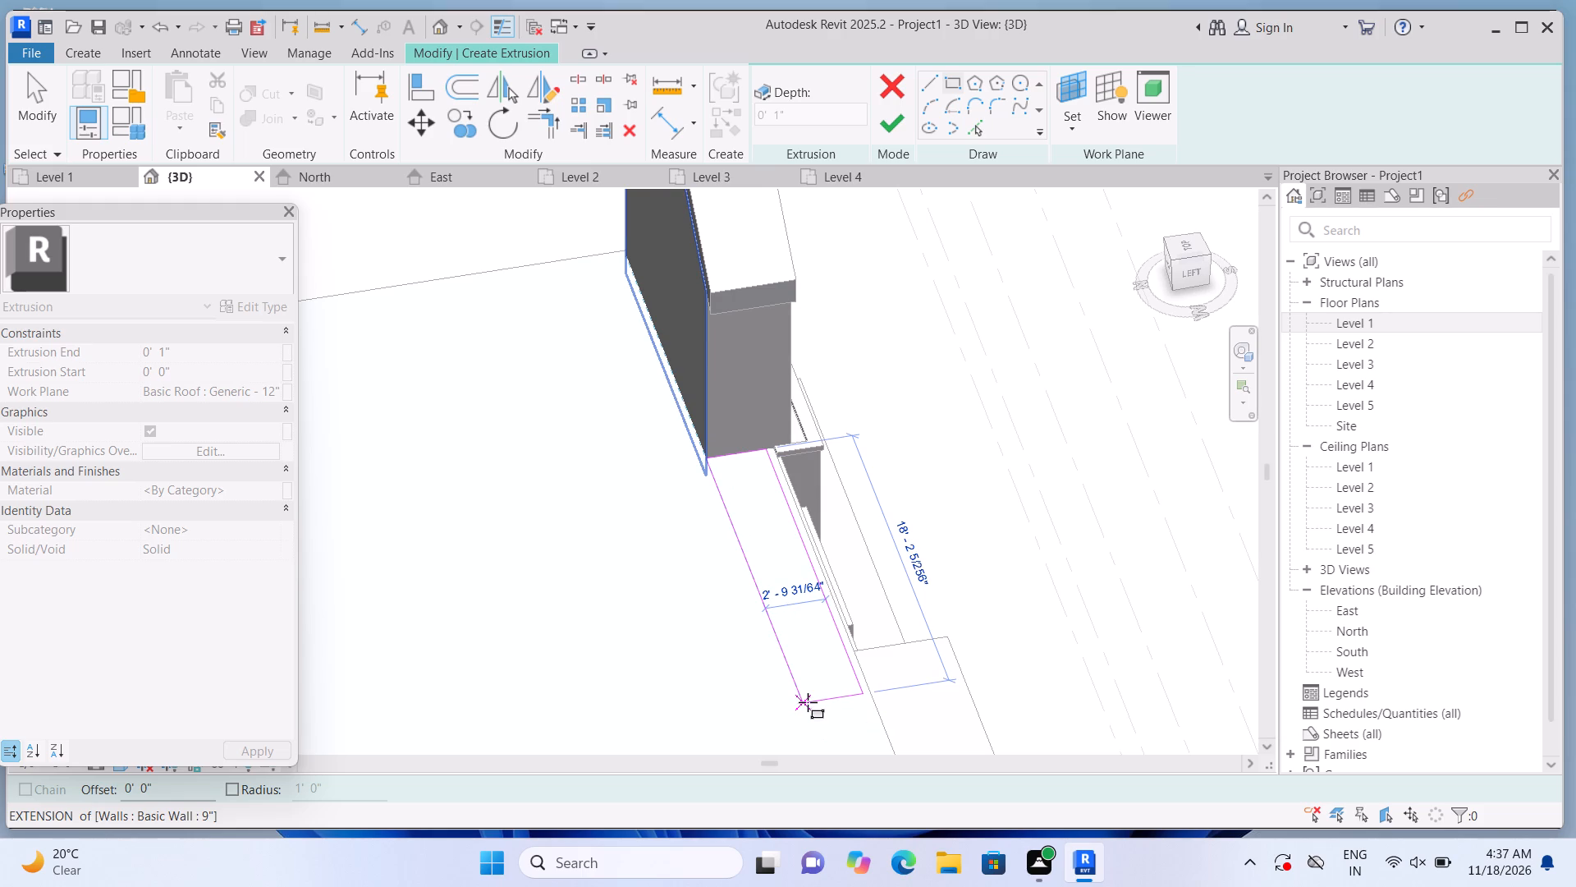
{"action": "left_click", "coordinate": [811, 707]}
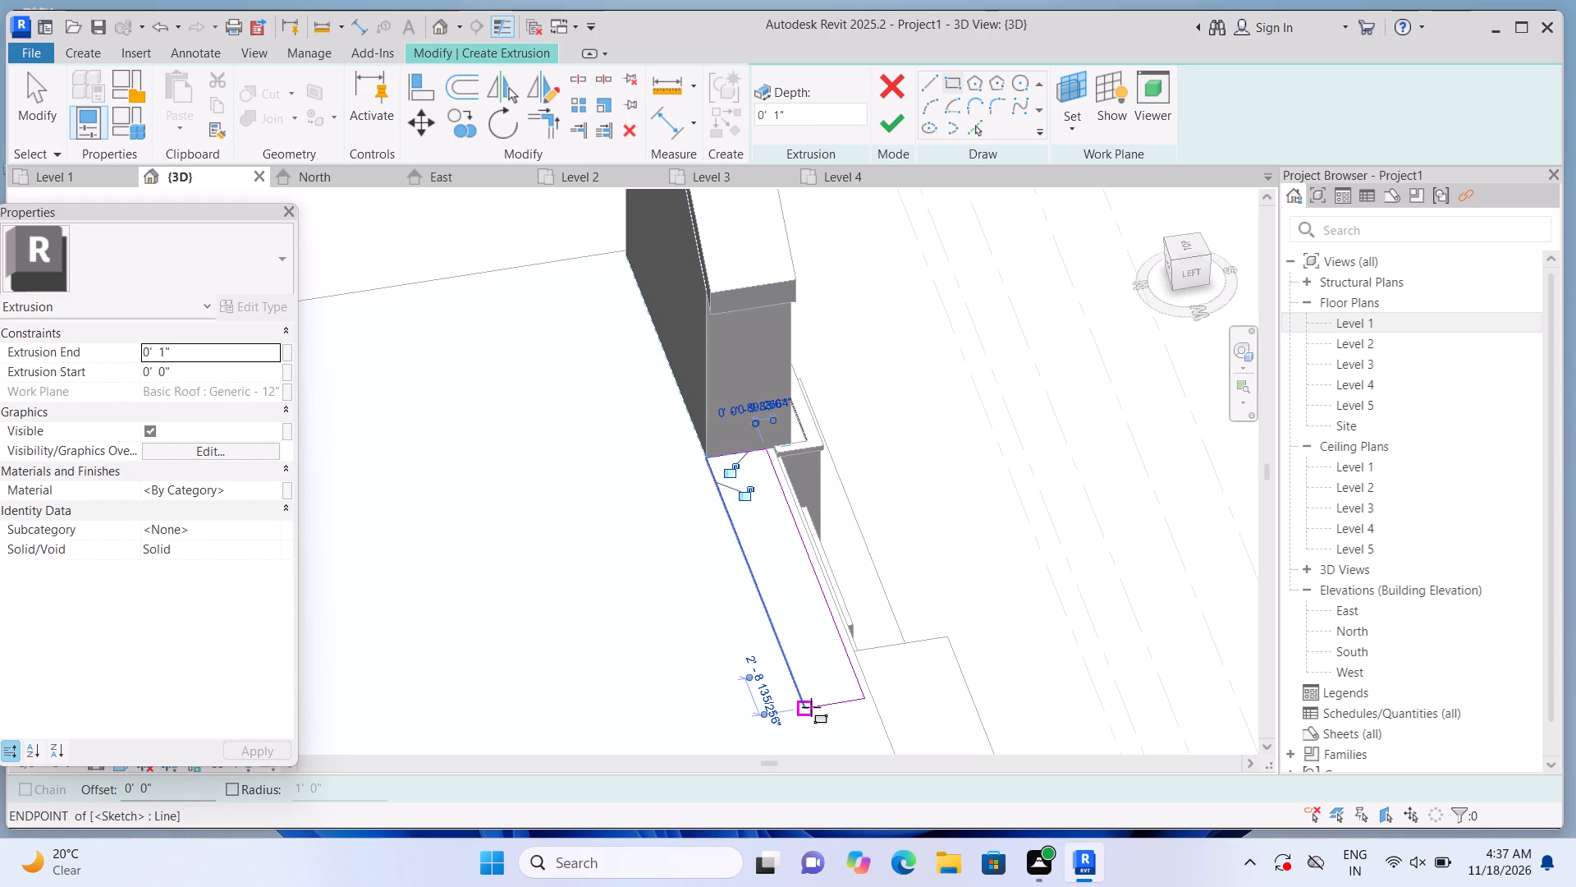
{"action": "left_click", "coordinate": [890, 131]}
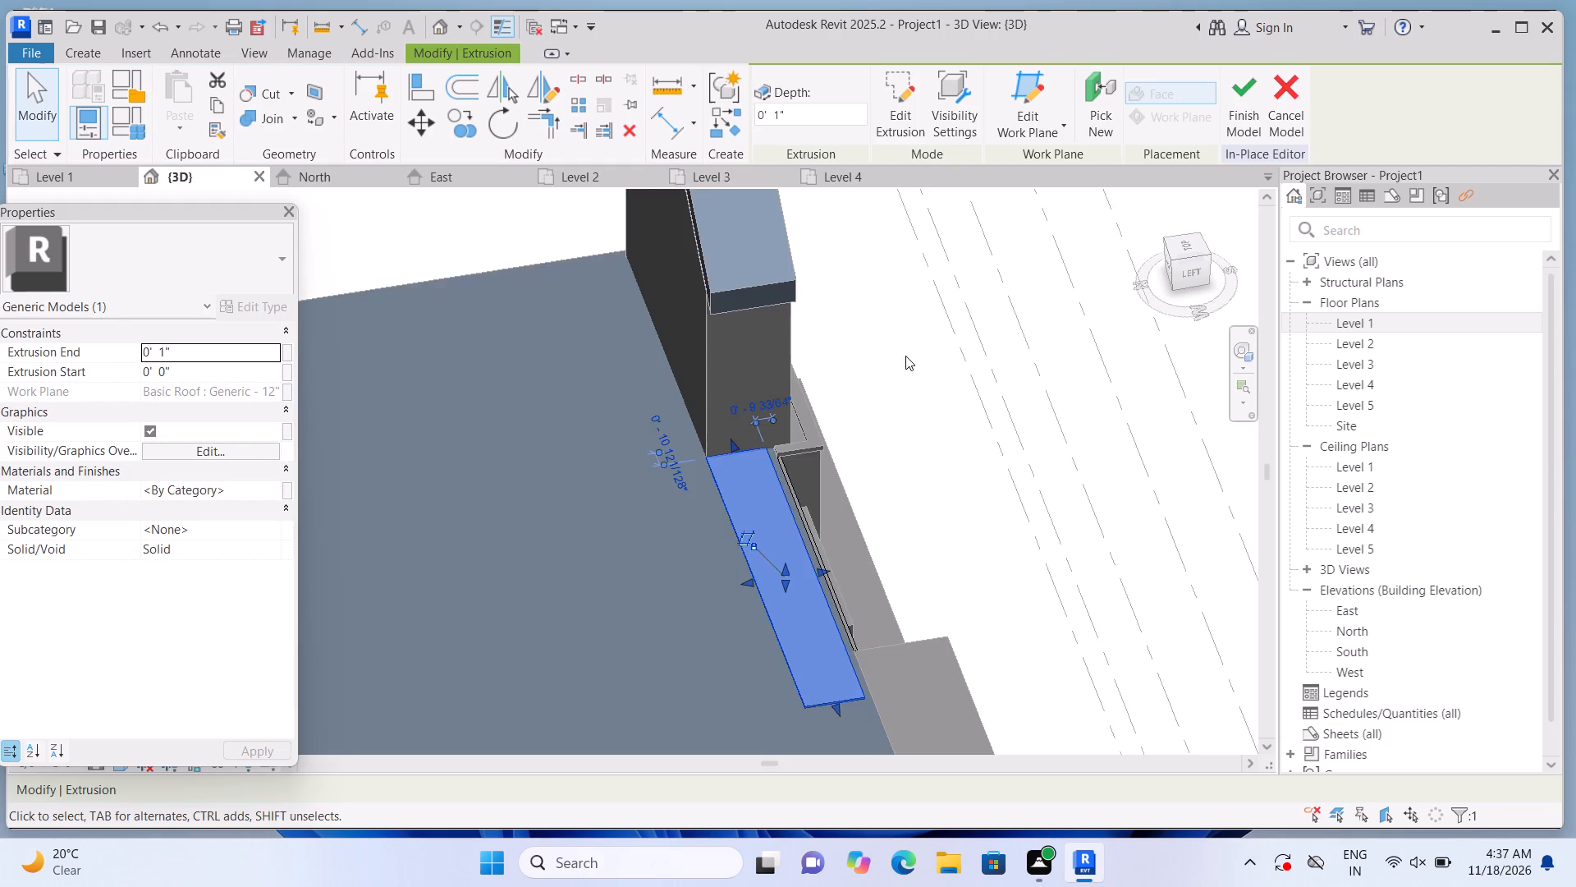
Set the extrusion end of the new roof-edge slab to 1'.
{"action": "scroll", "coordinate": [905, 356], "scroll_direction": "down", "scroll_amount": 2}
{"action": "left_click", "coordinate": [222, 354]}
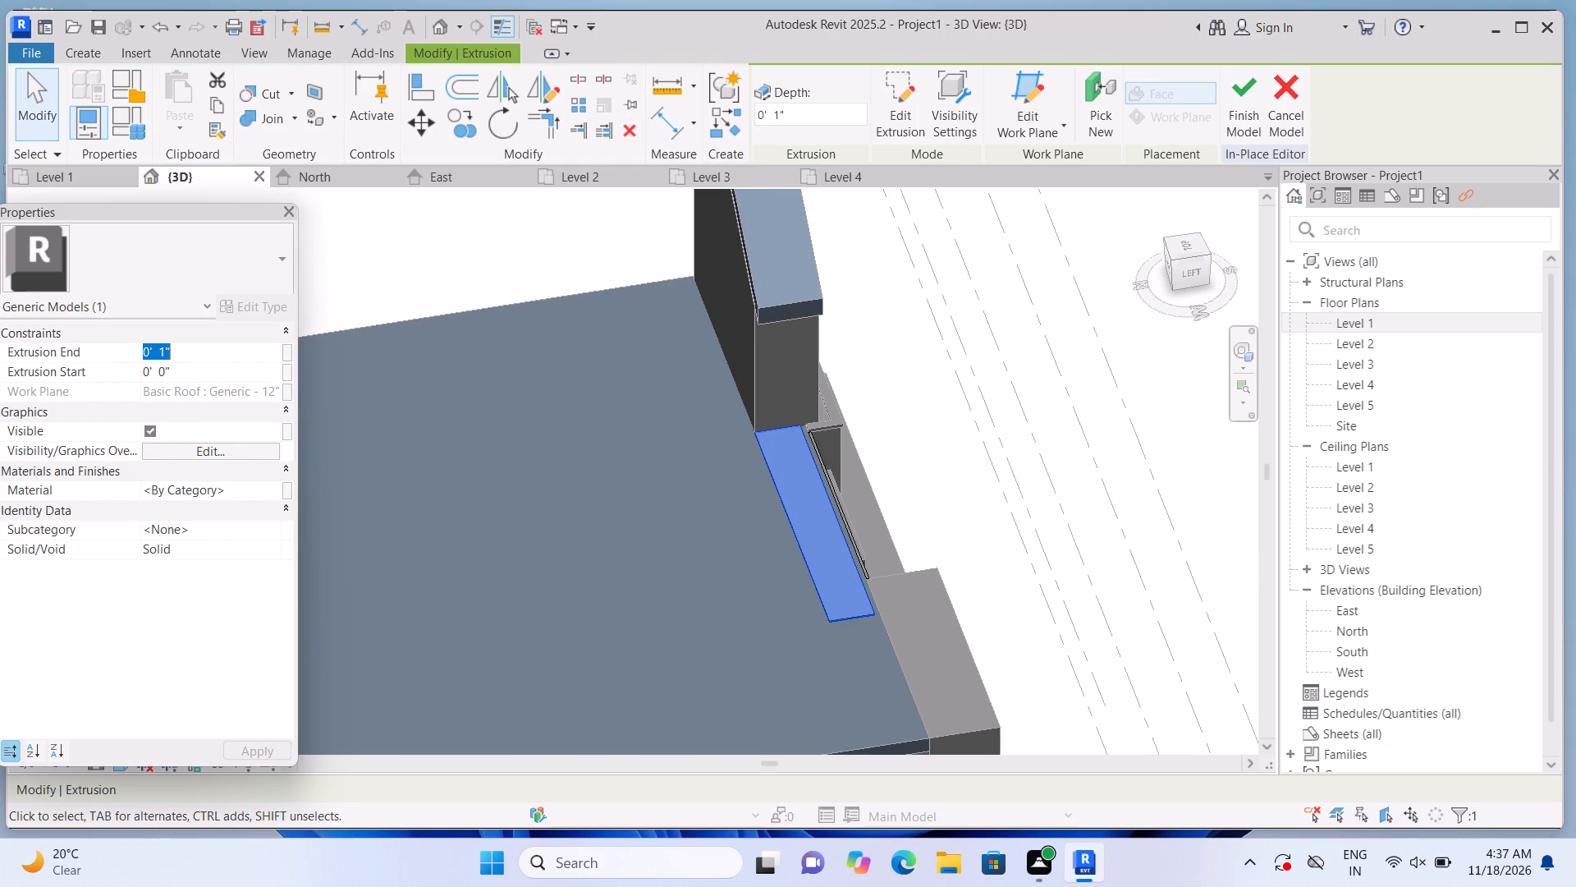
{"action": "key", "text": "BackSpace"}
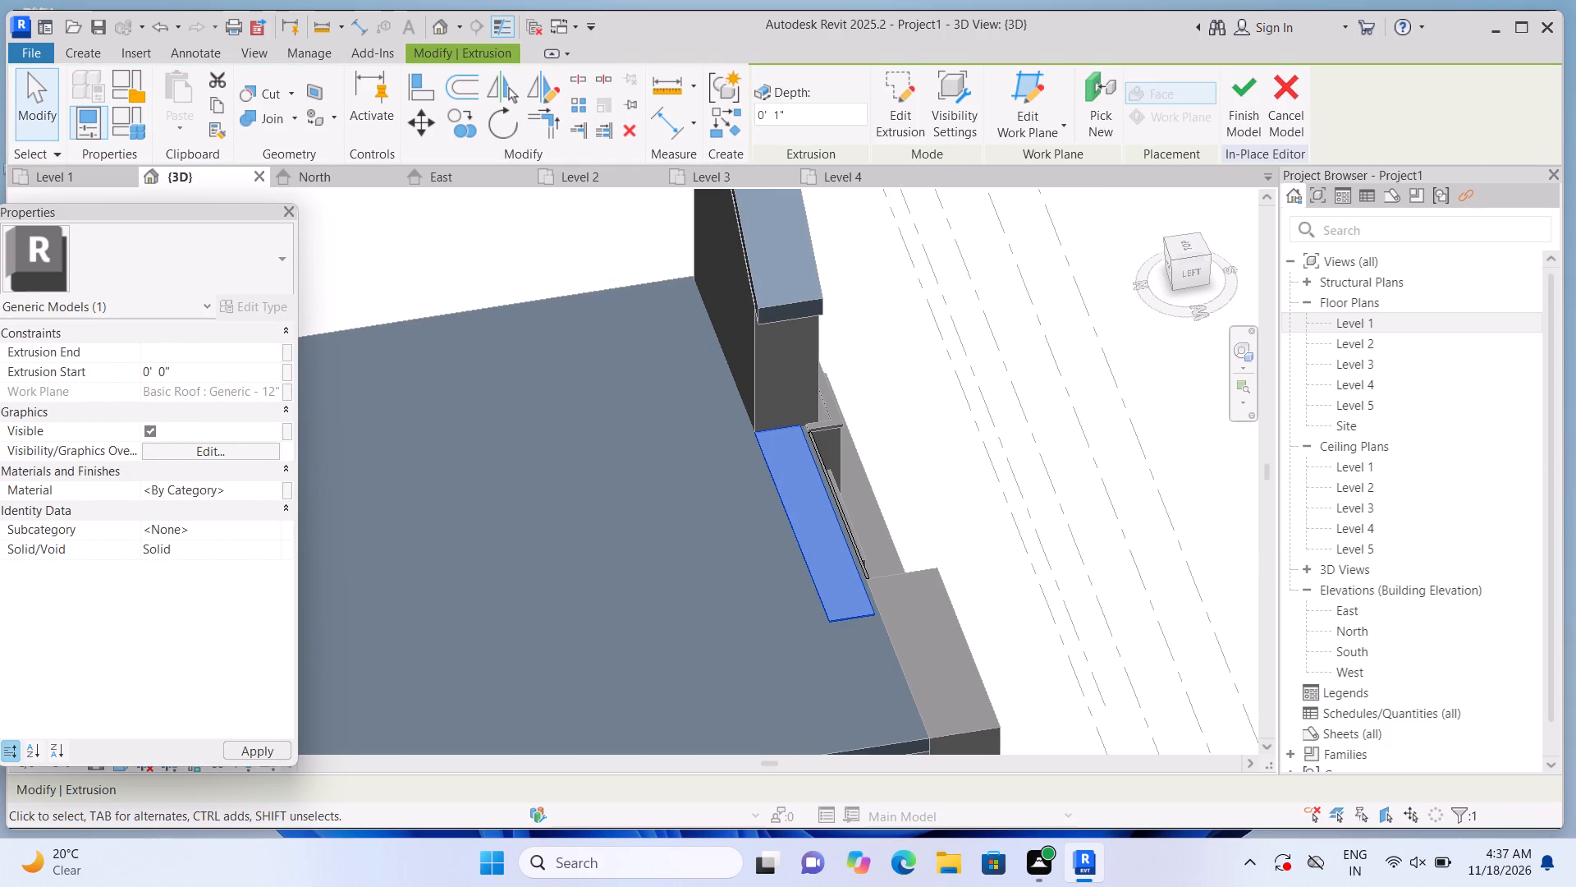
{"action": "type", "text": "1'"}
{"action": "key", "text": "Return"}
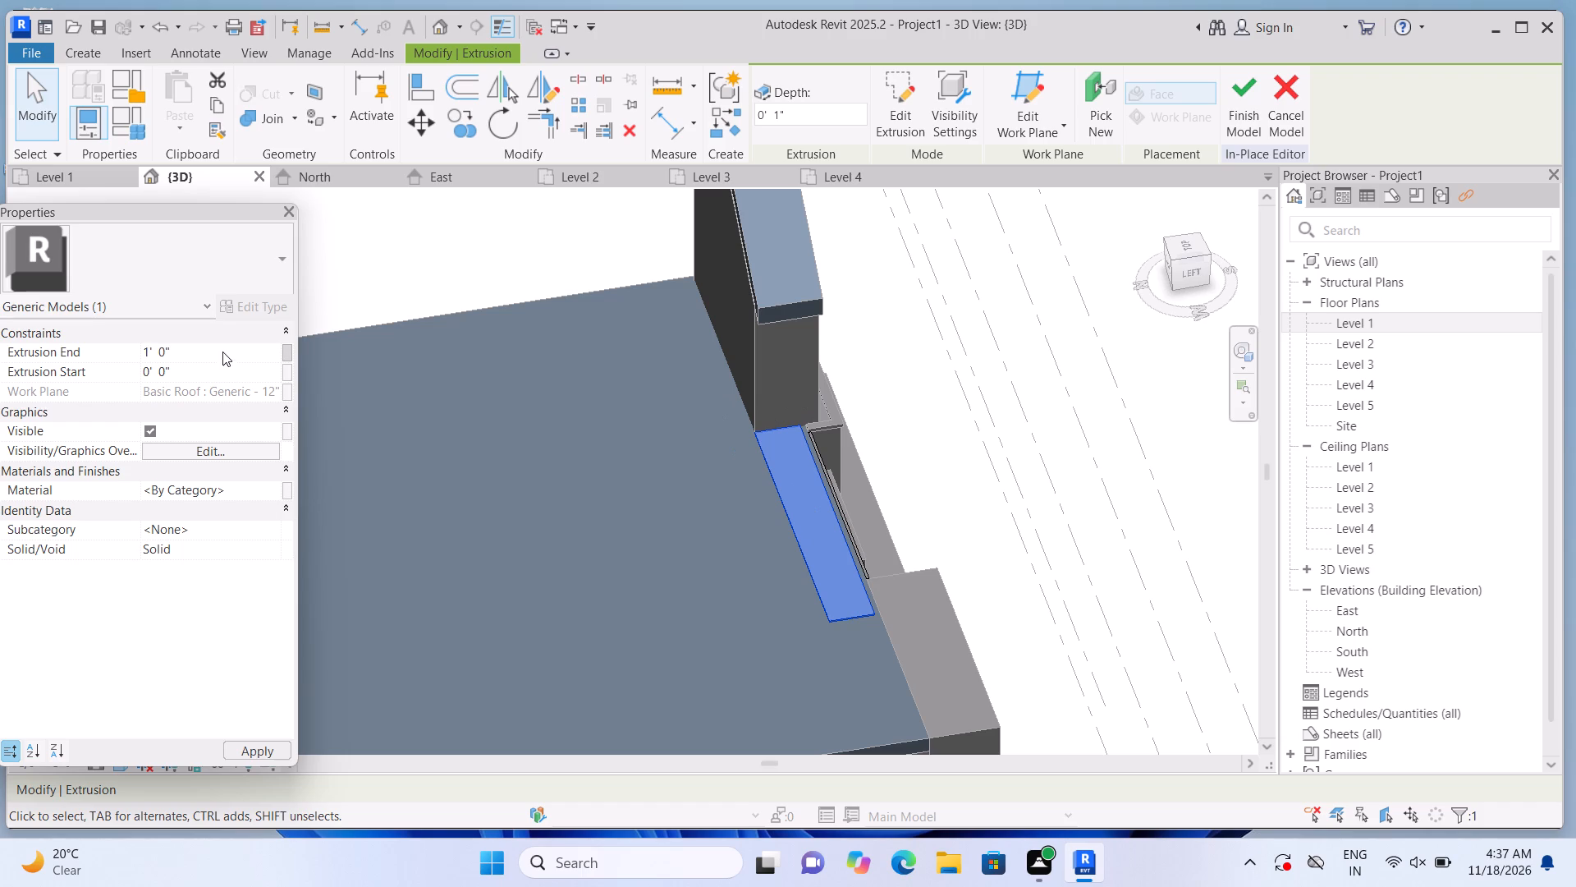
{"action": "left_click", "coordinate": [653, 244]}
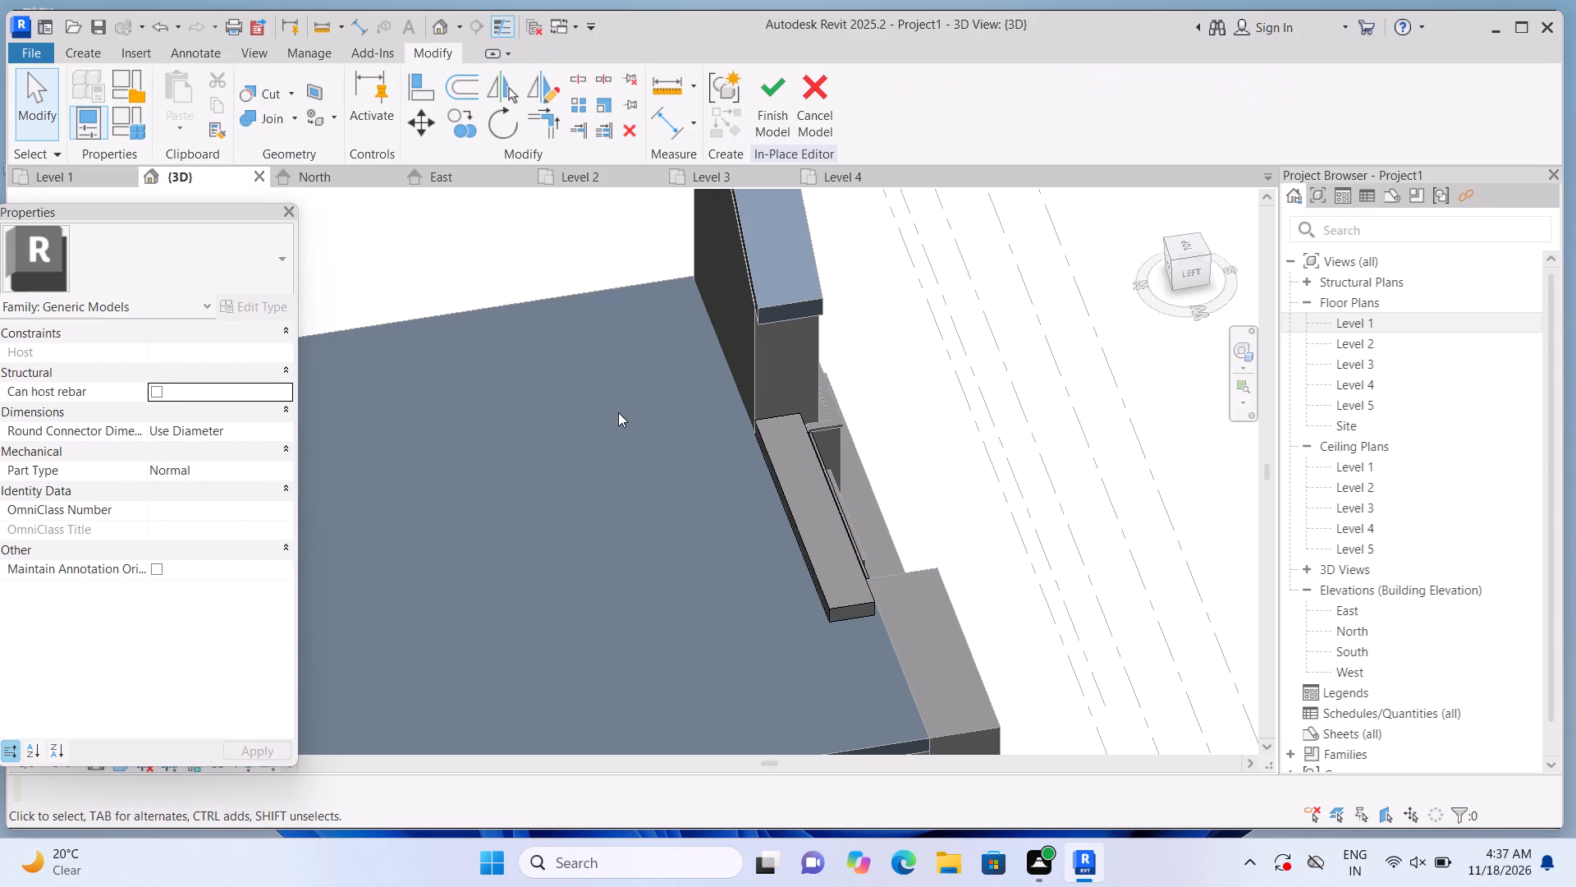
Examine the raised roof-edge slab above the middle windows from the front of the house.
{"action": "scroll", "coordinate": [618, 412], "scroll_direction": "down", "scroll_amount": 6}
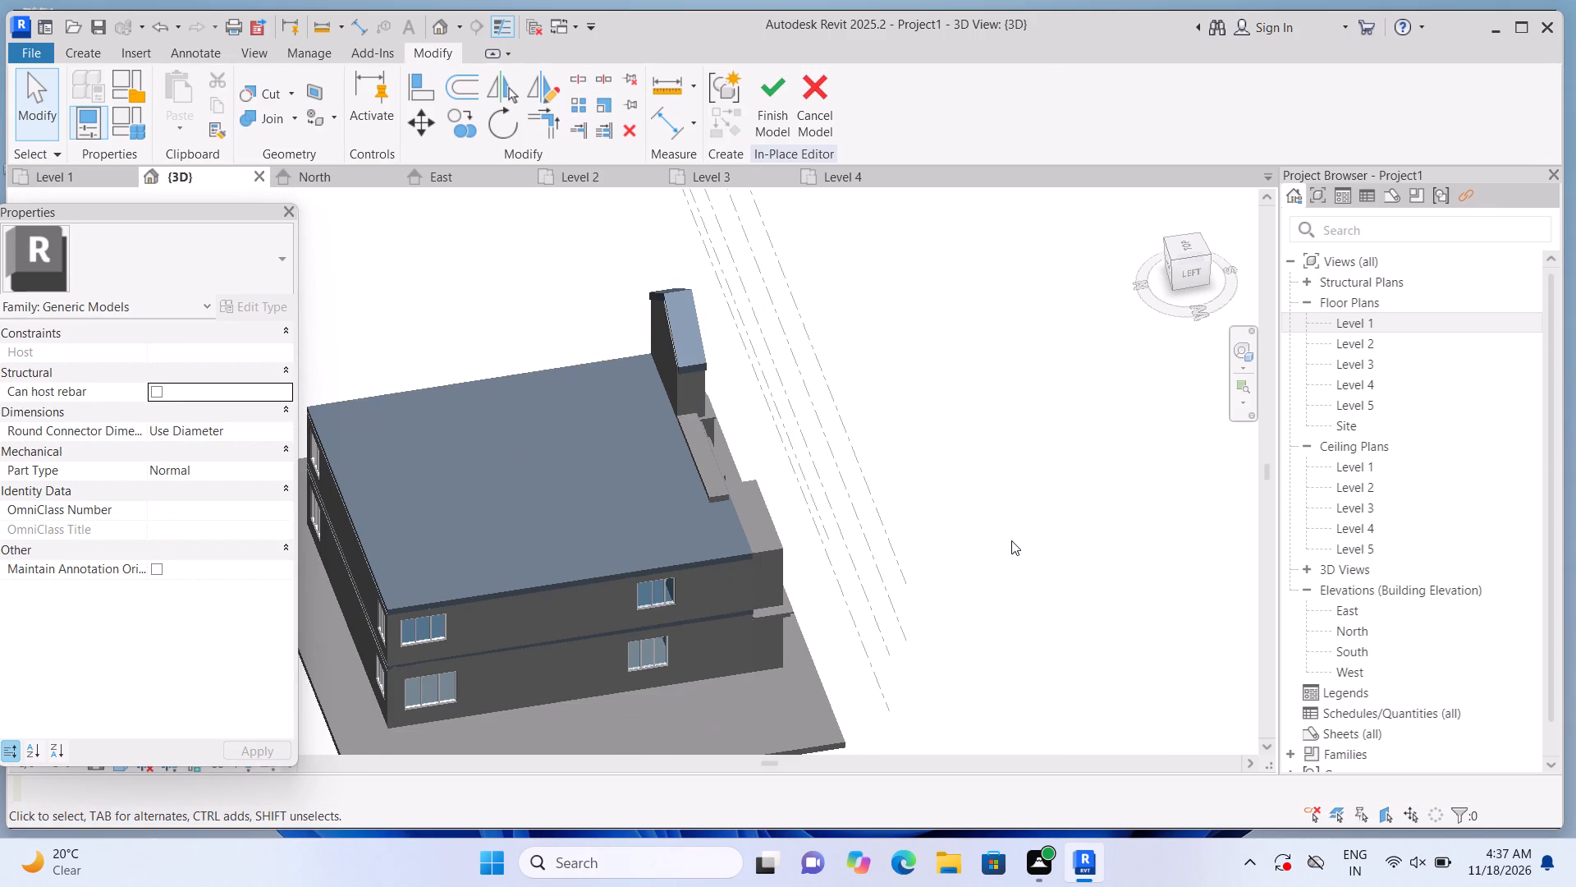
{"action": "scroll", "coordinate": [757, 592], "scroll_direction": "up", "scroll_amount": 1}
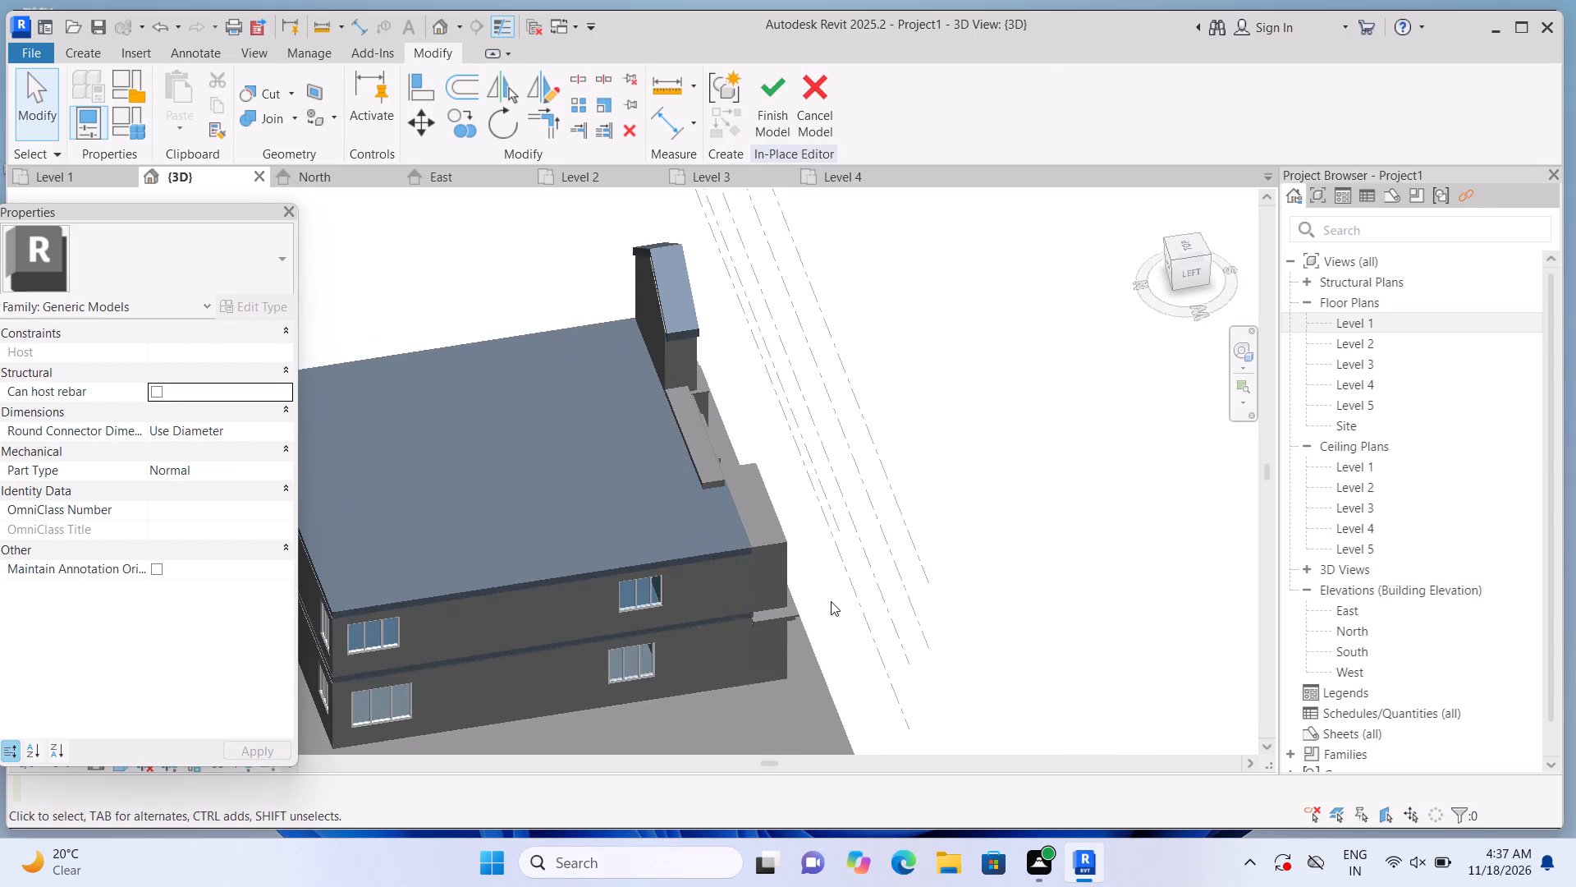
{"action": "scroll", "coordinate": [744, 619], "scroll_direction": "up", "scroll_amount": 1, "text": "shift"}
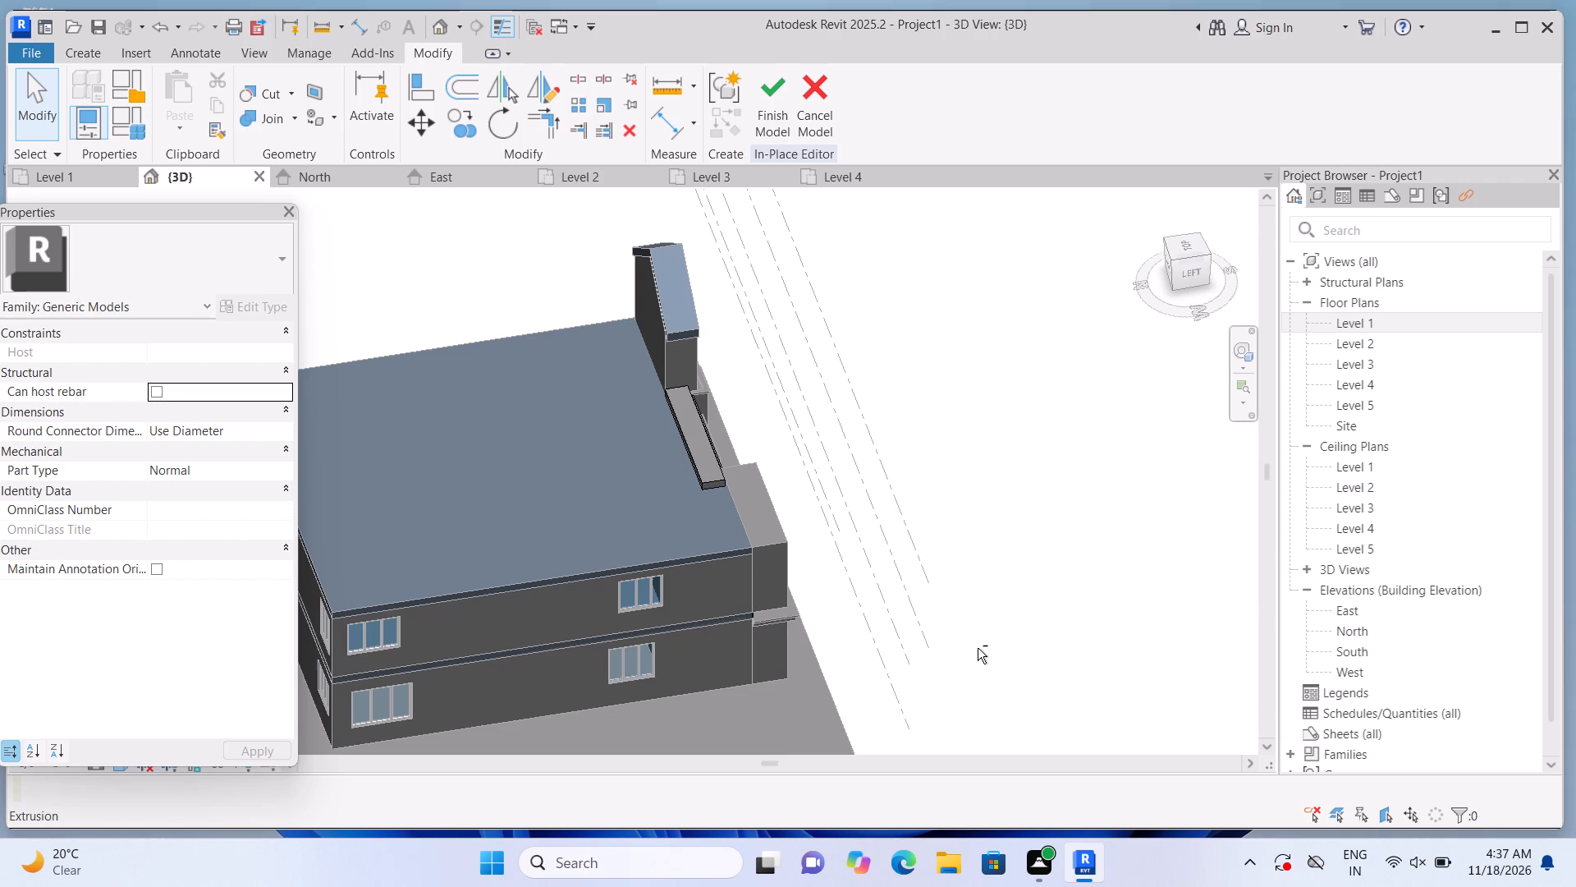
{"action": "middle_click_drag", "start_coordinate": [978, 647], "coordinate": [748, 648], "text": "shift"}
{"action": "left_click_drag", "start_coordinate": [974, 653], "coordinate": [748, 648], "text": "shift"}
{"action": "scroll", "coordinate": [841, 602], "scroll_direction": "down", "scroll_amount": 4}
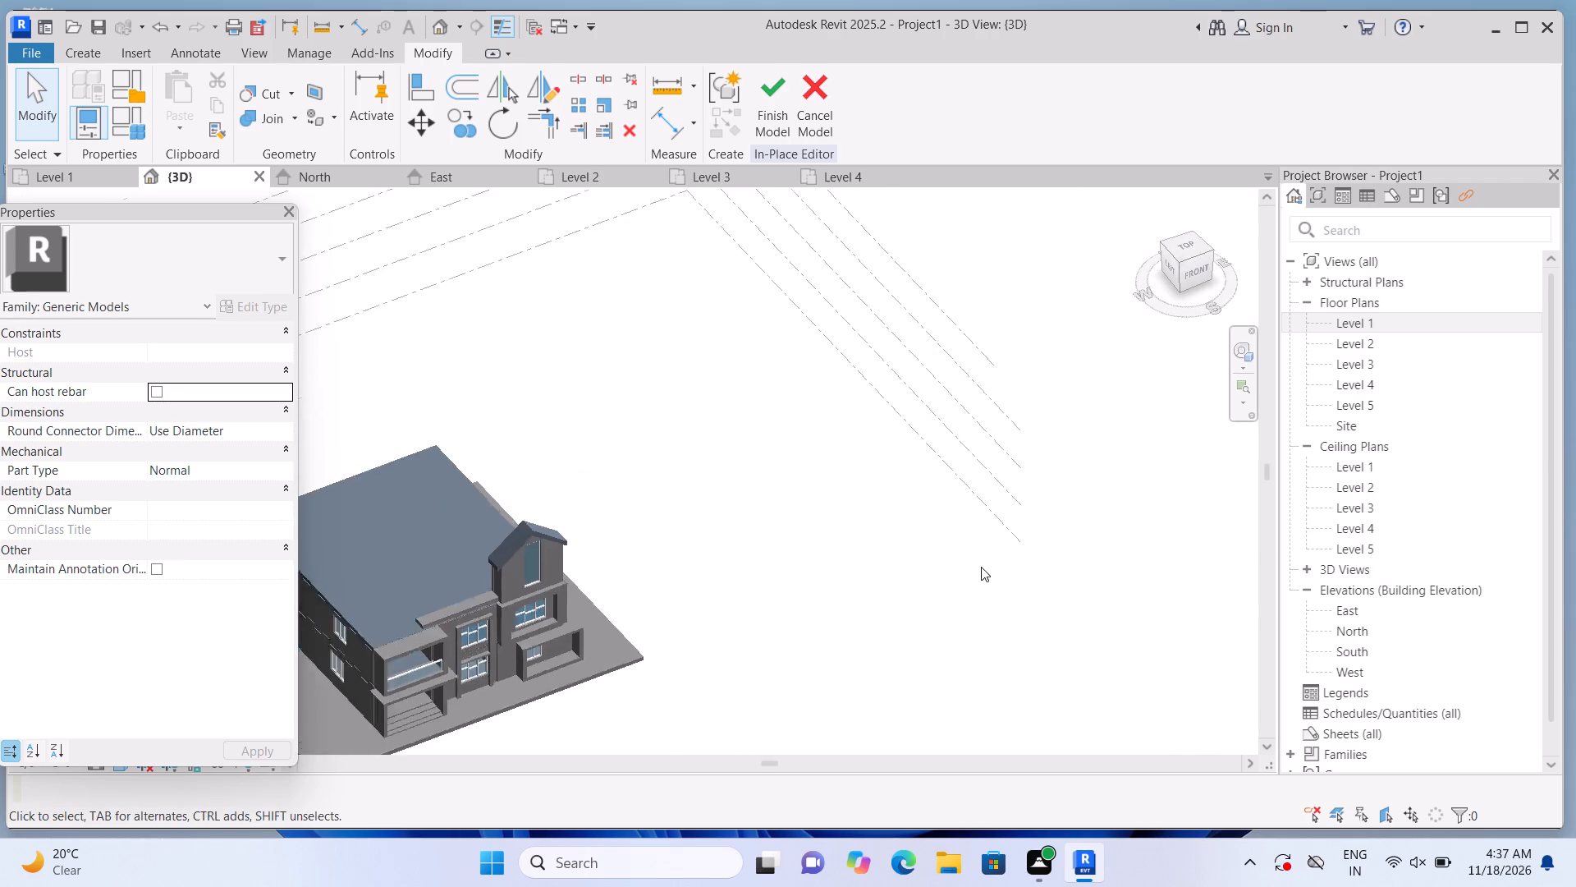
Stretch the top of the roof-edge slab above the middle windows upward to an extrusion end of about 6'-1 11/16".
{"action": "scroll", "coordinate": [981, 567], "scroll_direction": "down", "scroll_amount": 2}
{"action": "scroll", "coordinate": [585, 731], "scroll_direction": "up", "scroll_amount": 10}
{"action": "scroll", "coordinate": [578, 518], "scroll_direction": "down", "scroll_amount": 3}
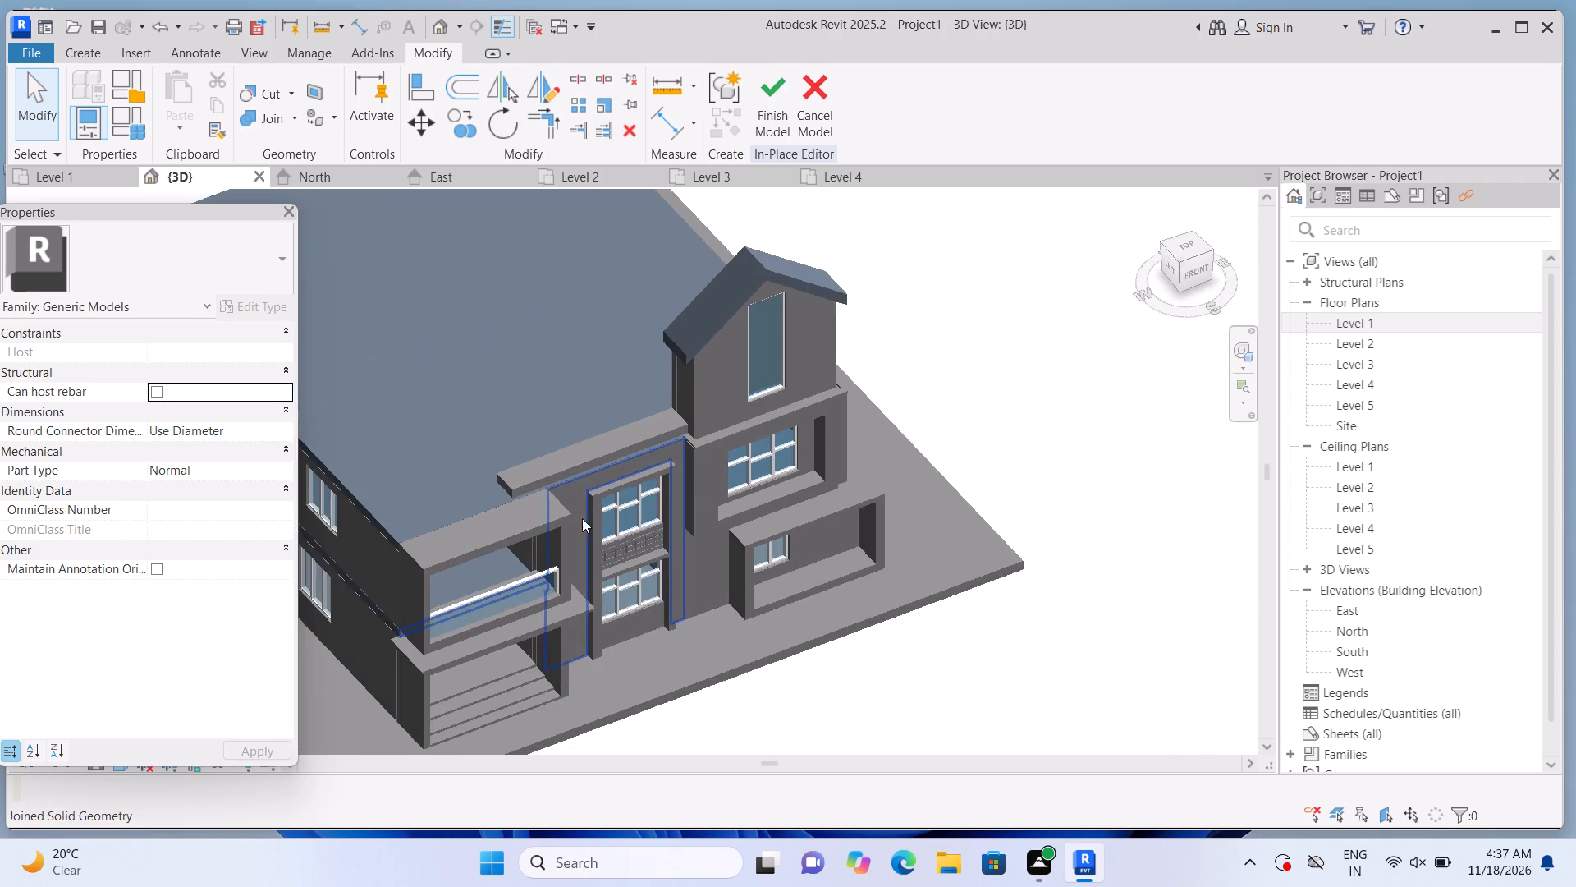
{"action": "scroll", "coordinate": [526, 484], "scroll_direction": "up", "scroll_amount": 3}
{"action": "left_click", "coordinate": [600, 459]}
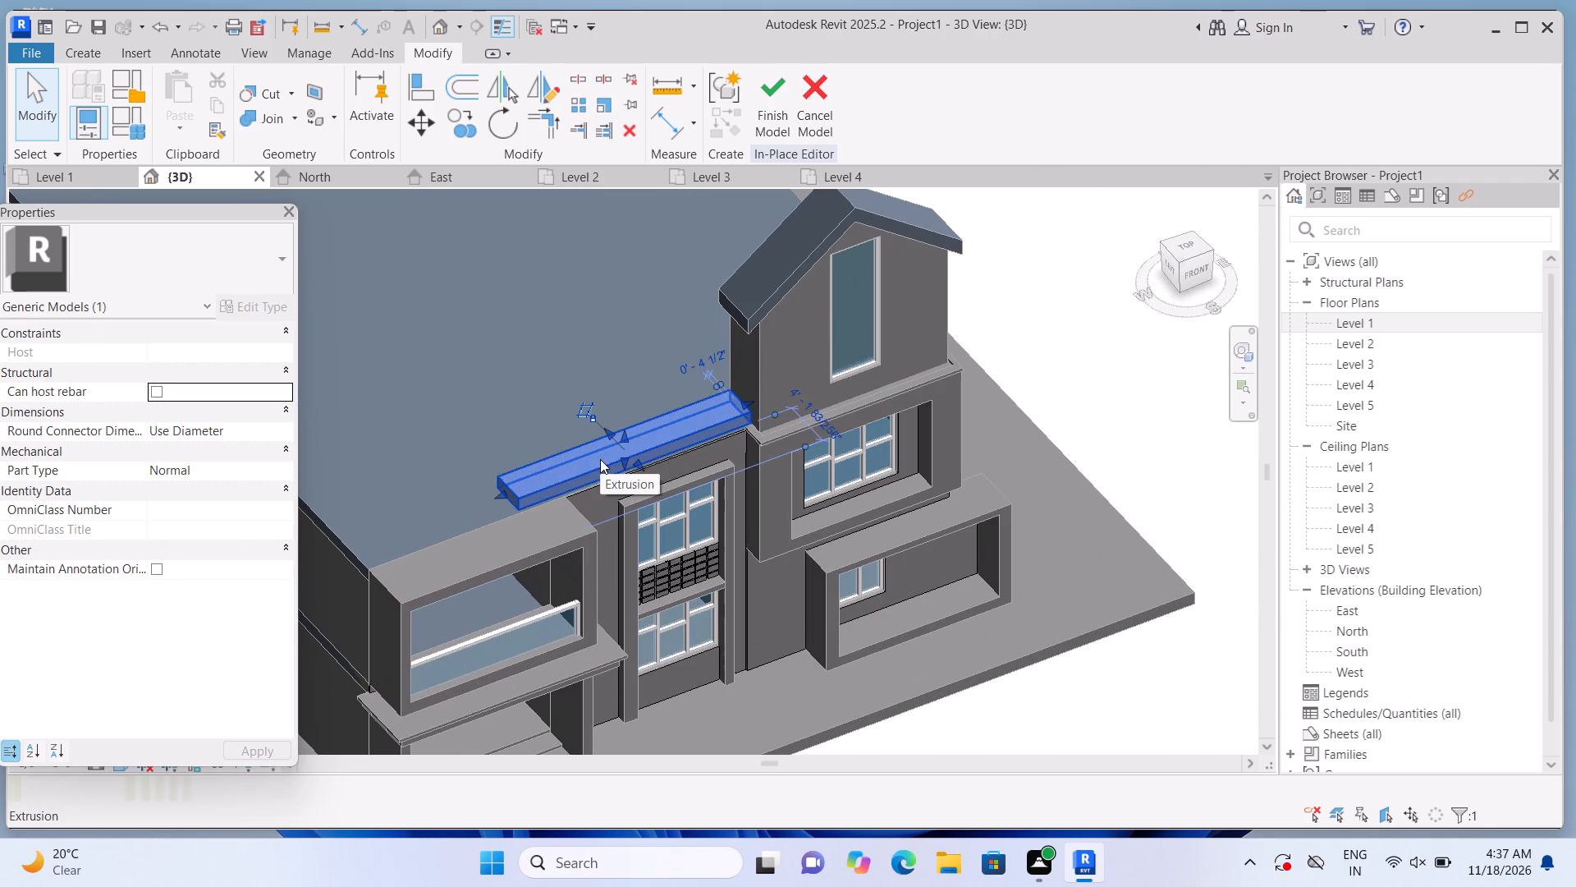
{"action": "left_click_drag", "start_coordinate": [621, 433], "coordinate": [630, 391]}
{"action": "scroll", "coordinate": [631, 464], "scroll_direction": "down", "scroll_amount": 1}
{"action": "scroll", "coordinate": [721, 473], "scroll_direction": "up", "scroll_amount": 1}
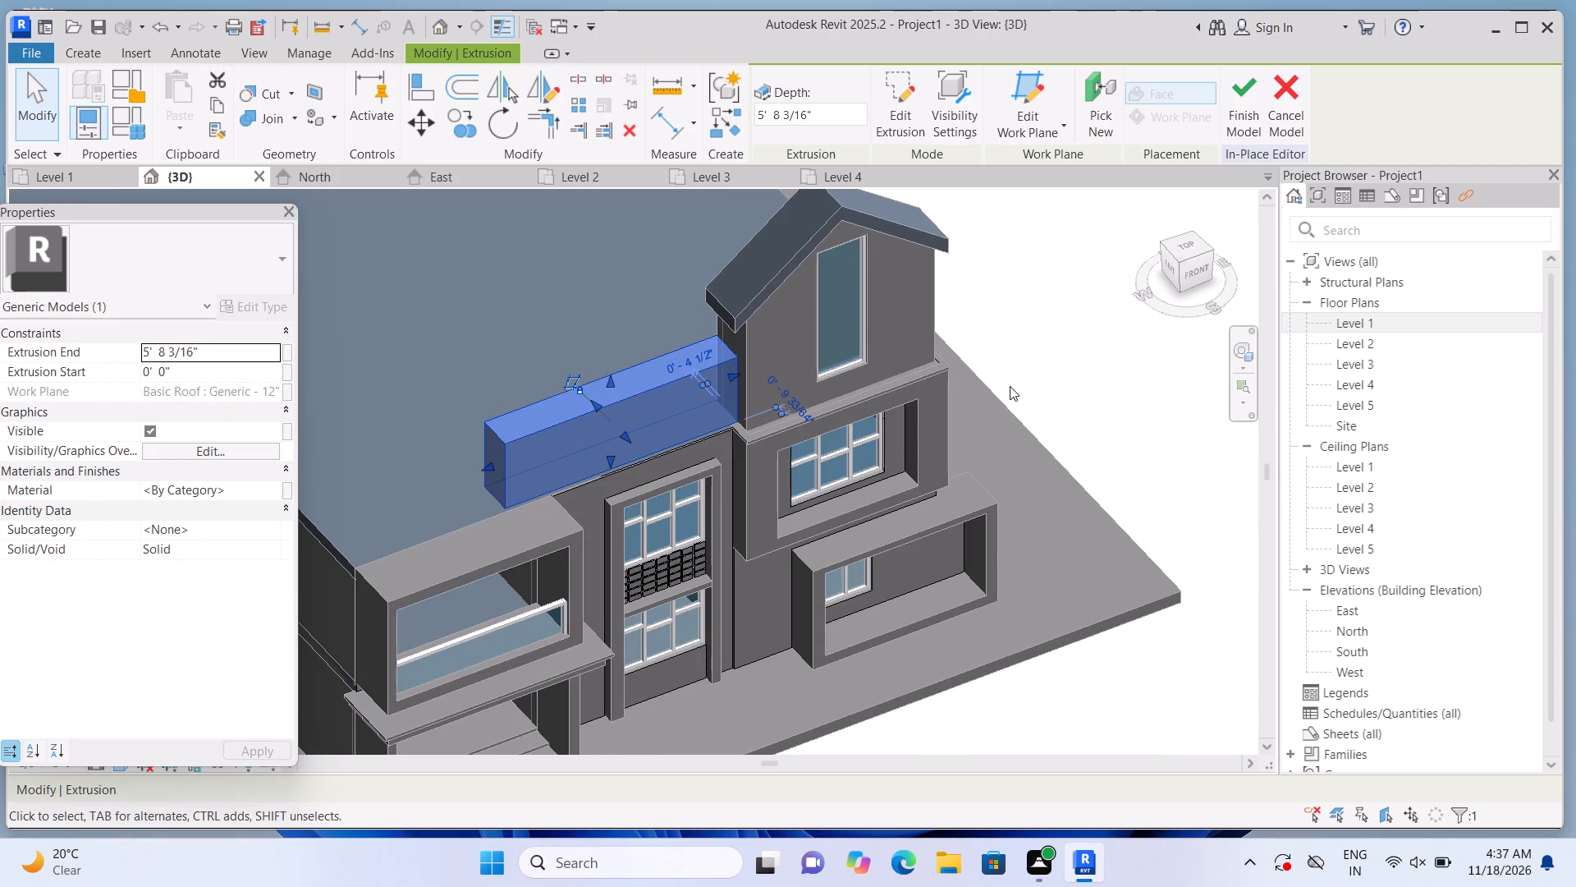
{"action": "left_click", "coordinate": [1020, 376]}
{"action": "scroll", "coordinate": [792, 433], "scroll_direction": "up", "scroll_amount": 2}
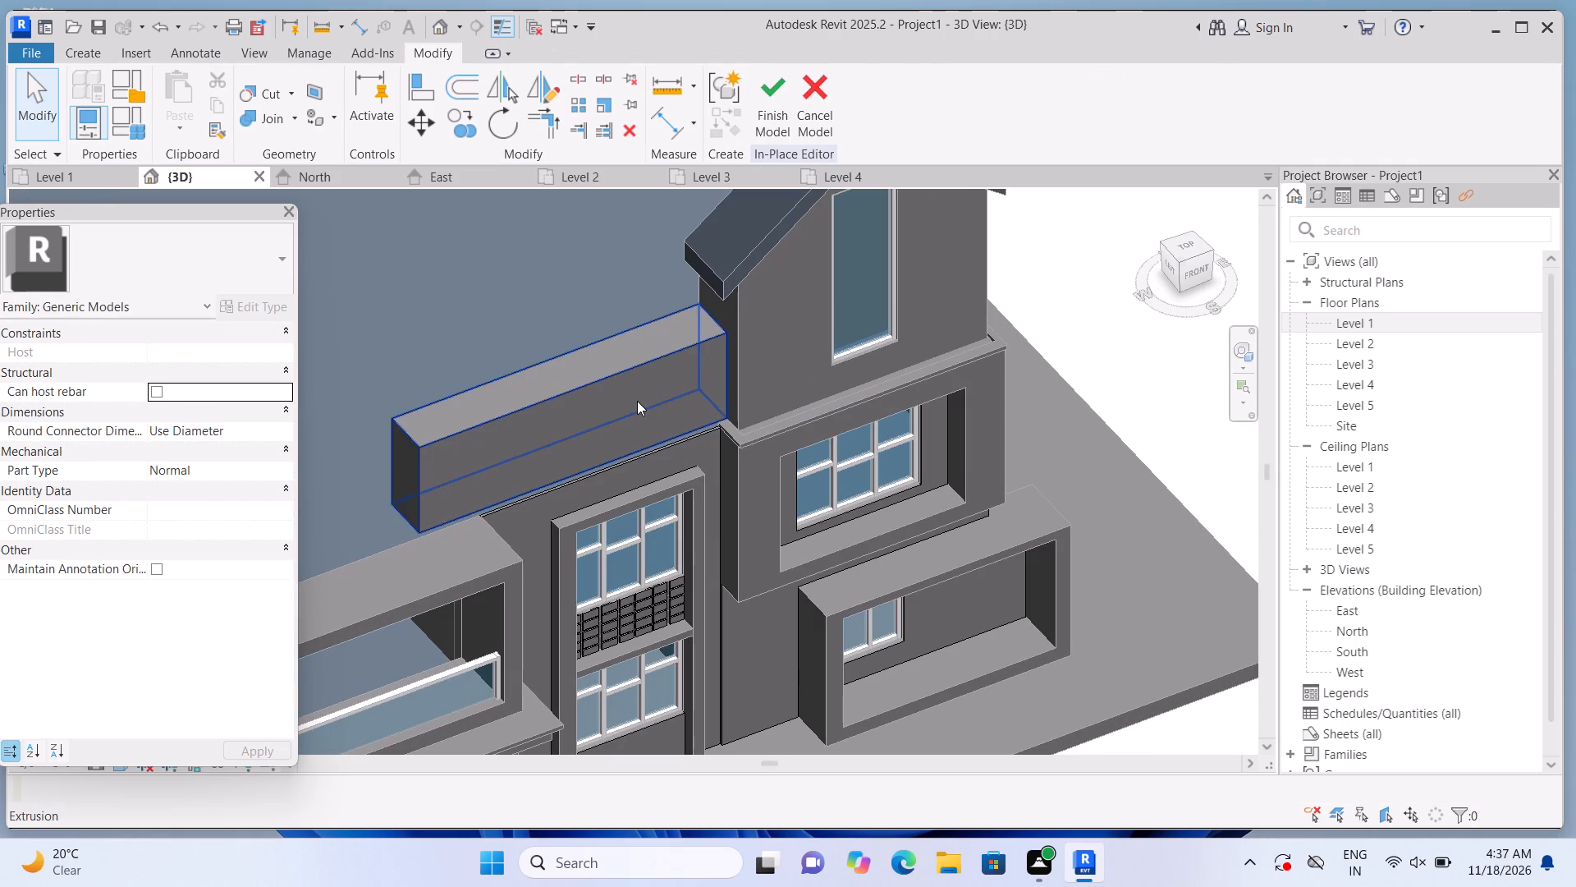
{"action": "left_click", "coordinate": [637, 401]}
{"action": "left_click", "coordinate": [559, 370]}
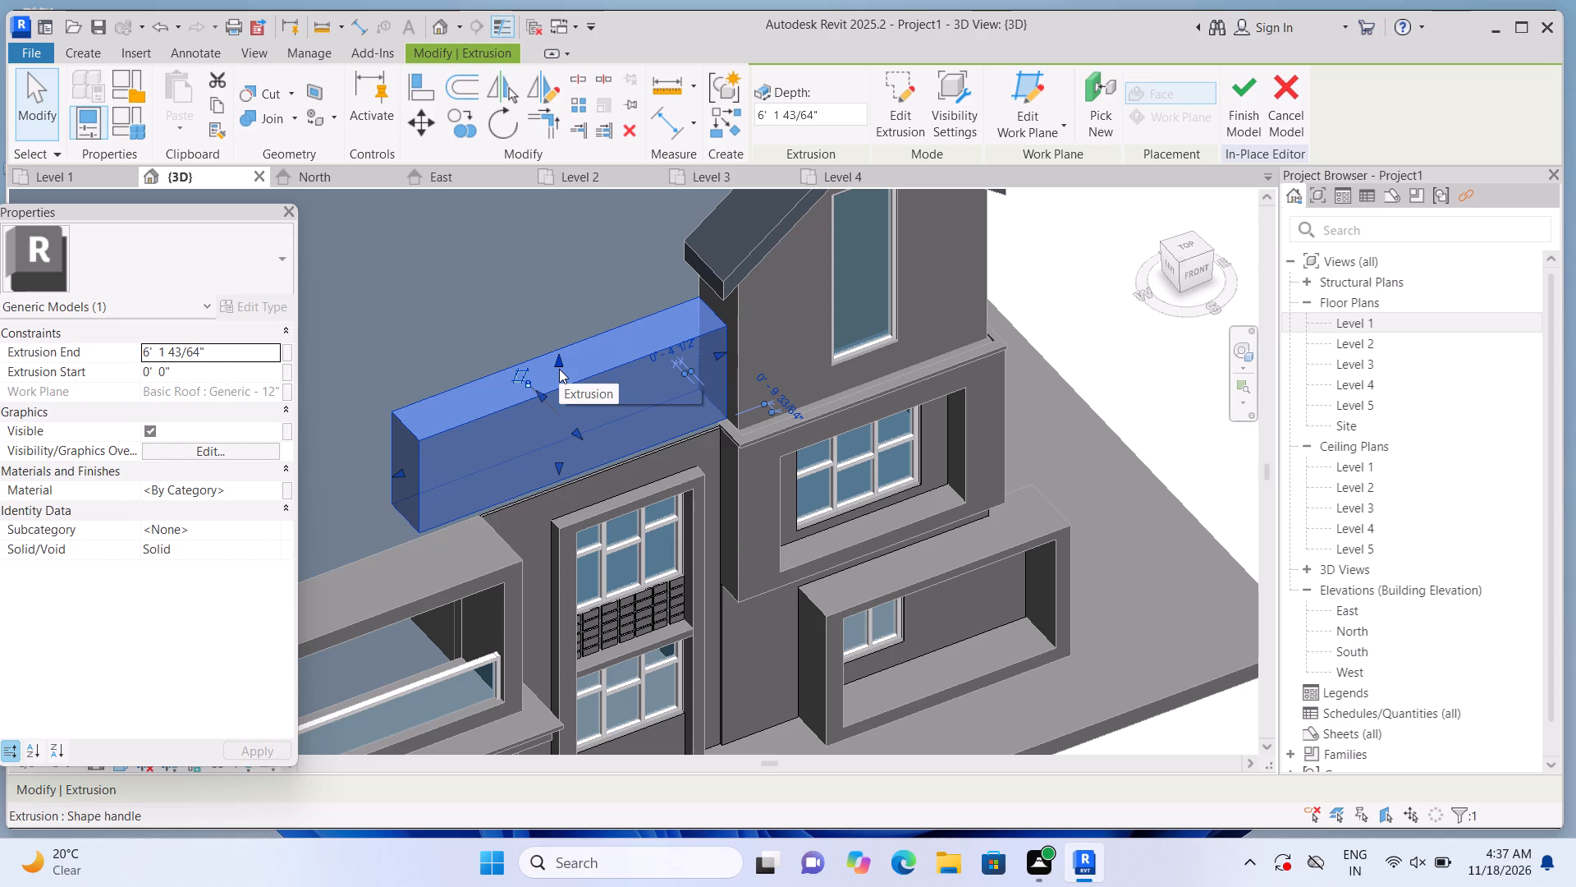
Start a void extrusion with the front face of the raised roof-edge block as its work plane.
{"action": "left_click", "coordinate": [1206, 272]}
{"action": "scroll", "coordinate": [828, 490], "scroll_direction": "down", "scroll_amount": 1}
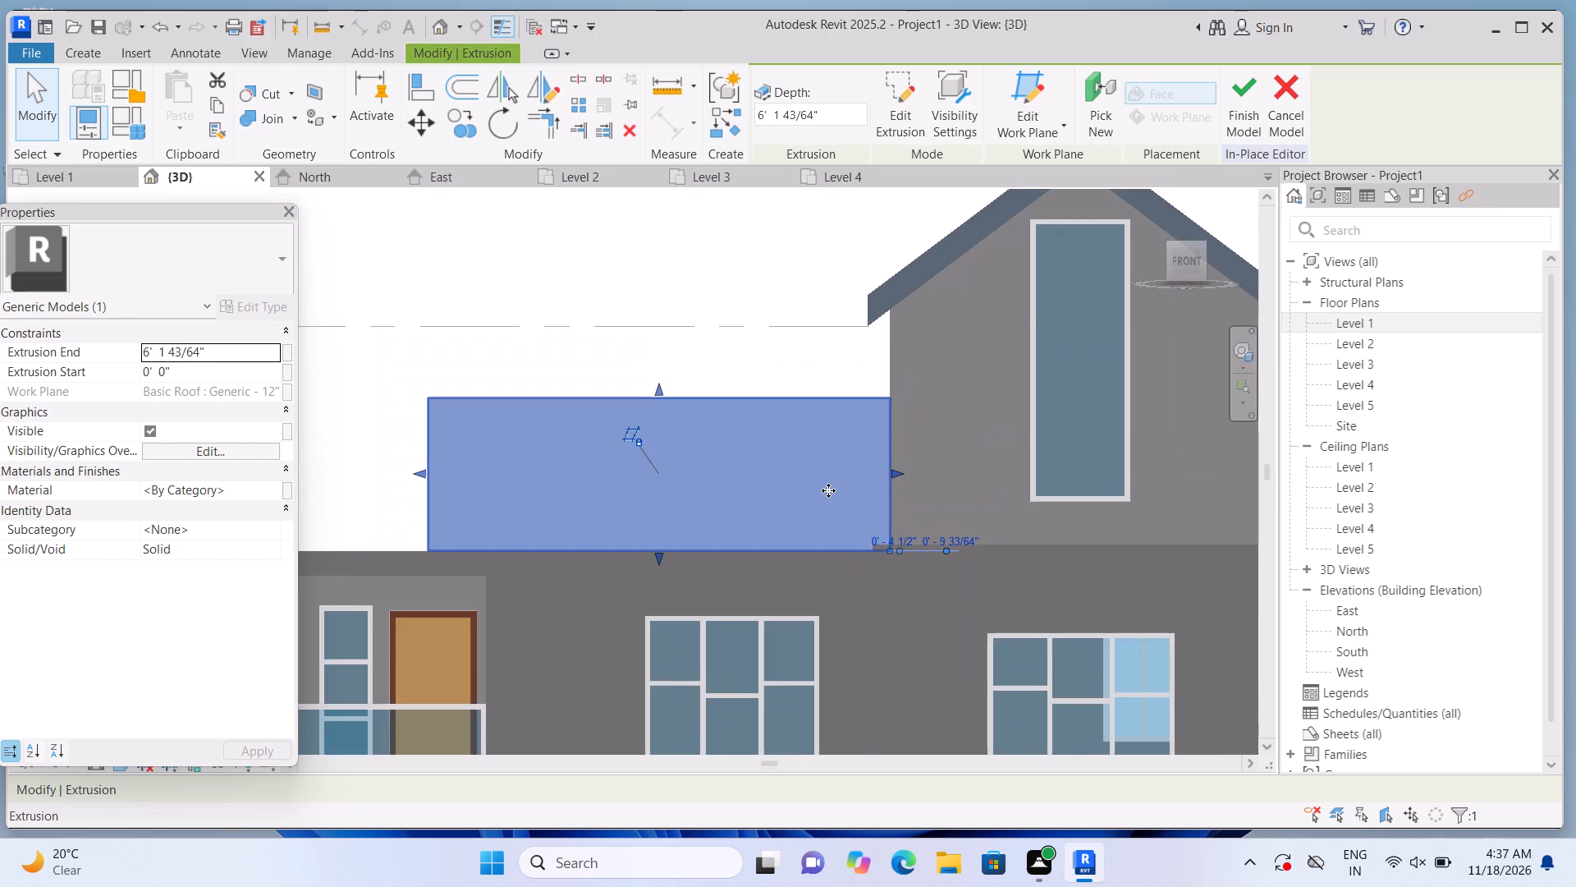
{"action": "scroll", "coordinate": [813, 482], "scroll_direction": "down", "scroll_amount": 2}
{"action": "left_click", "coordinate": [671, 291]}
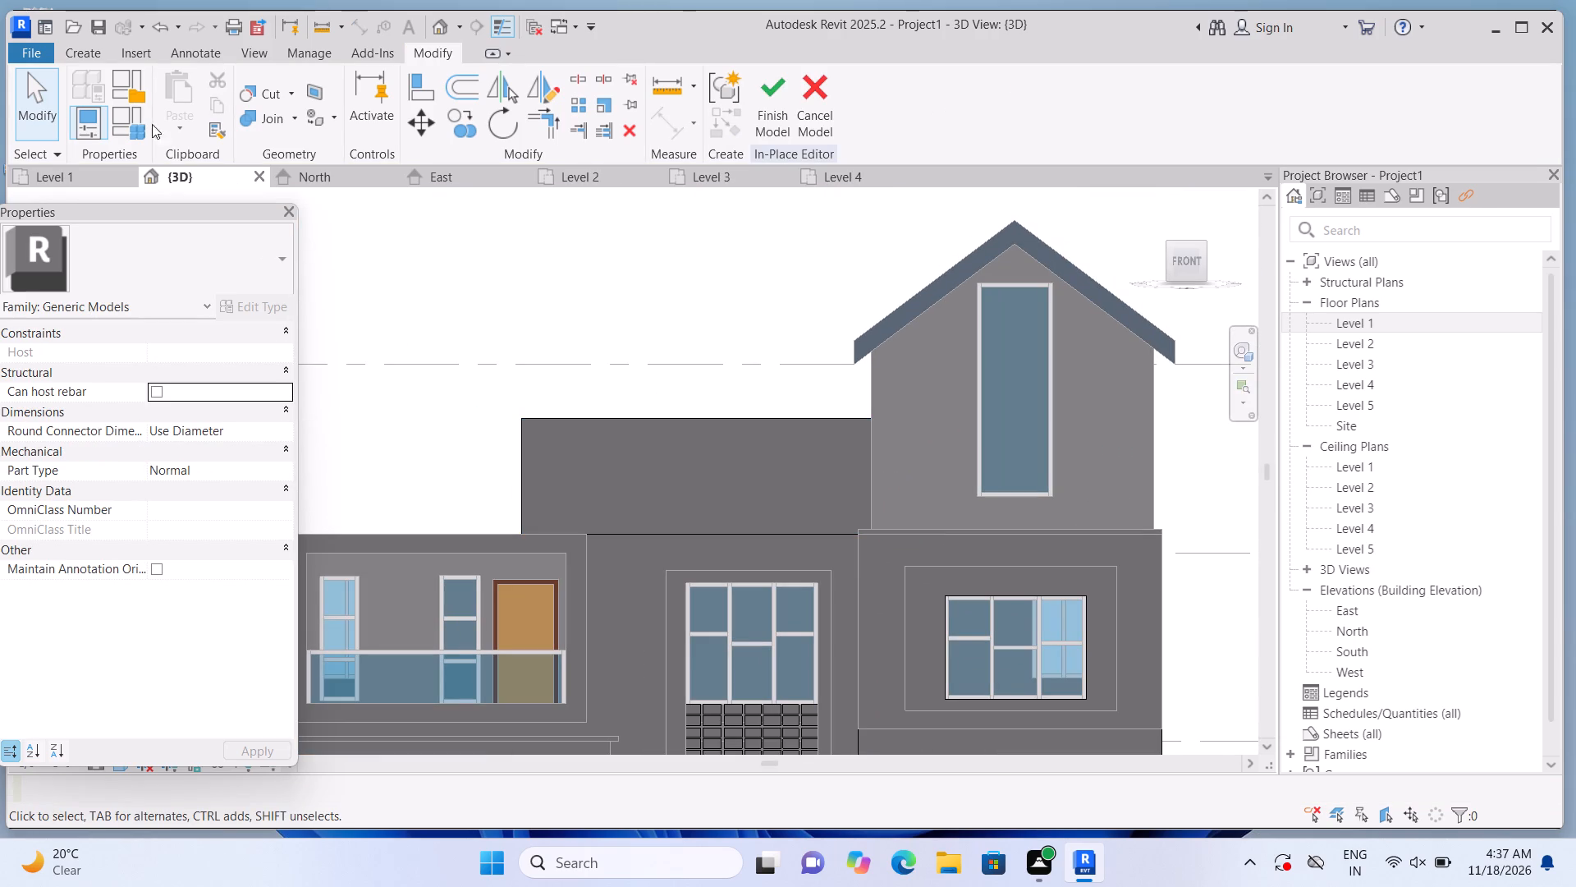
{"action": "left_click", "coordinate": [95, 47]}
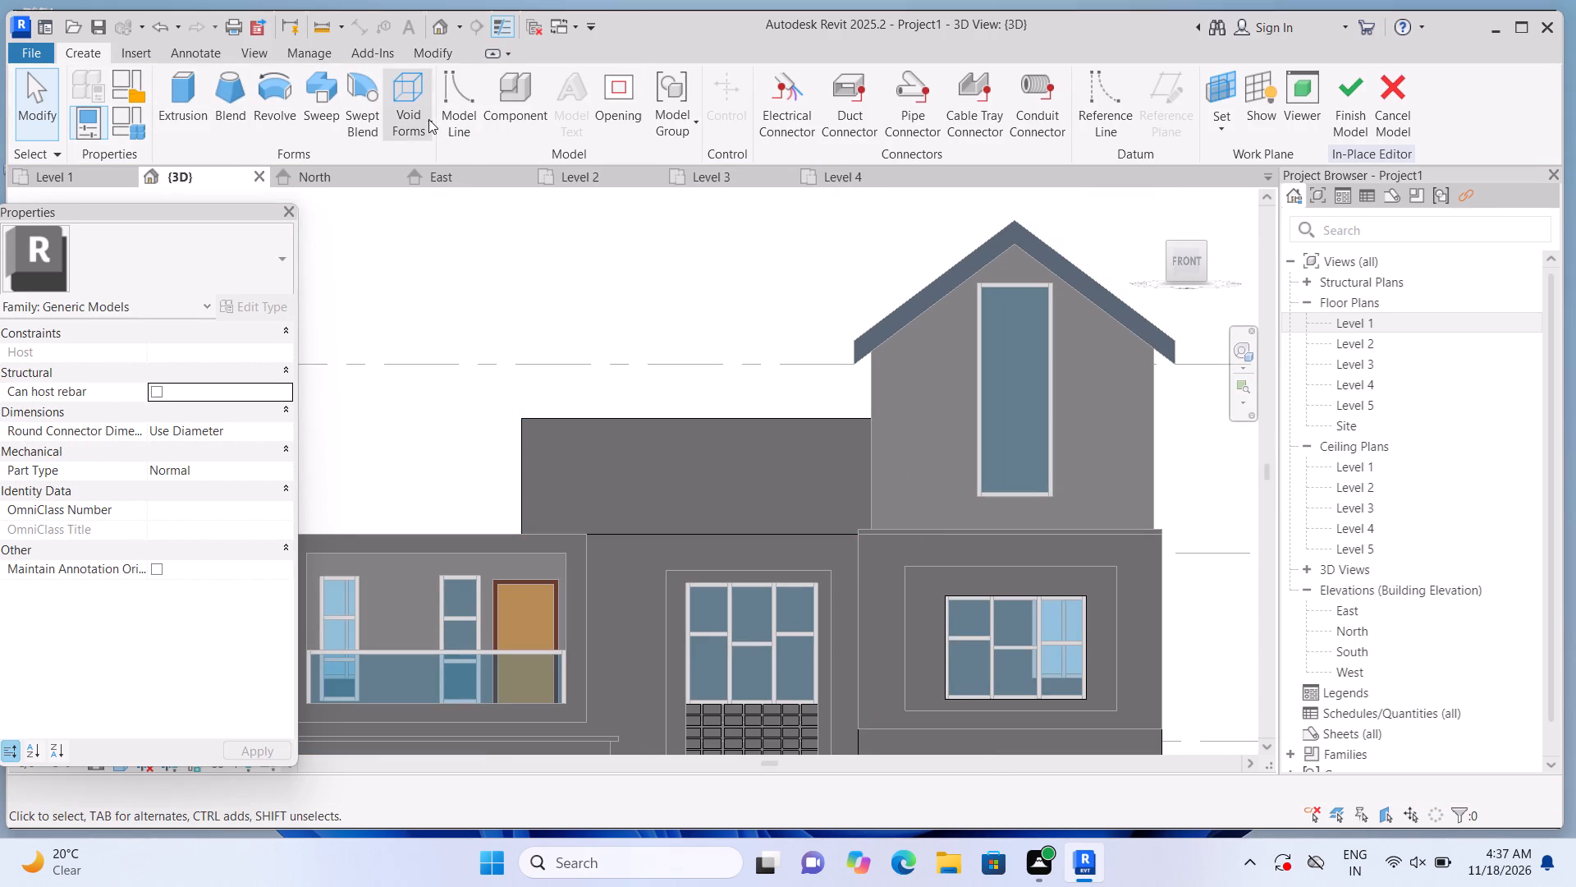
{"action": "left_click", "coordinate": [428, 118]}
{"action": "left_click", "coordinate": [436, 156]}
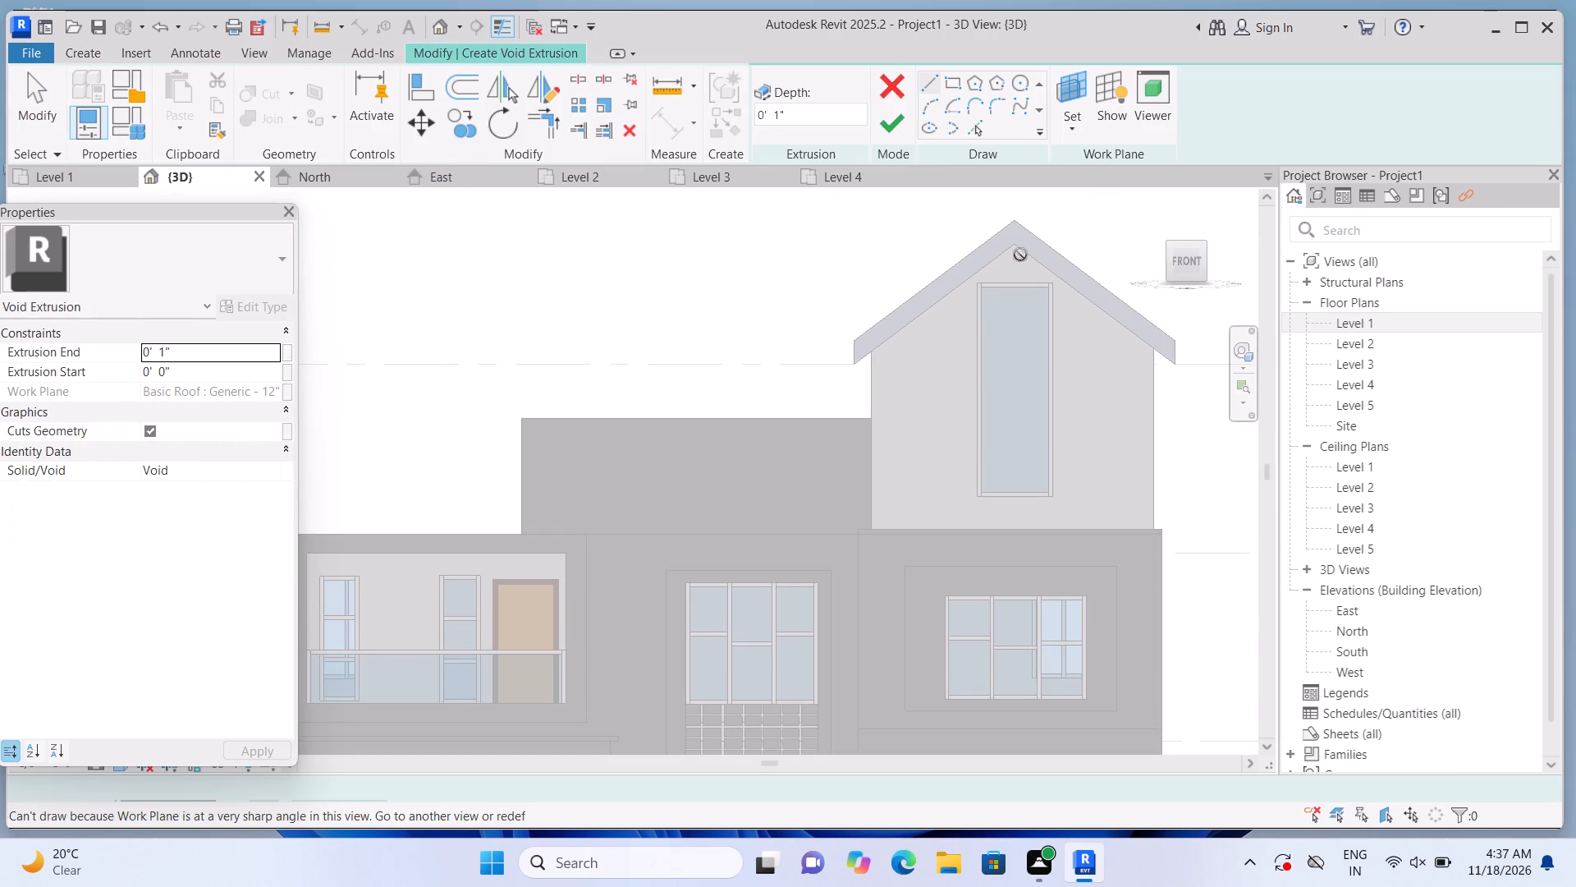
{"action": "left_click", "coordinate": [1079, 121]}
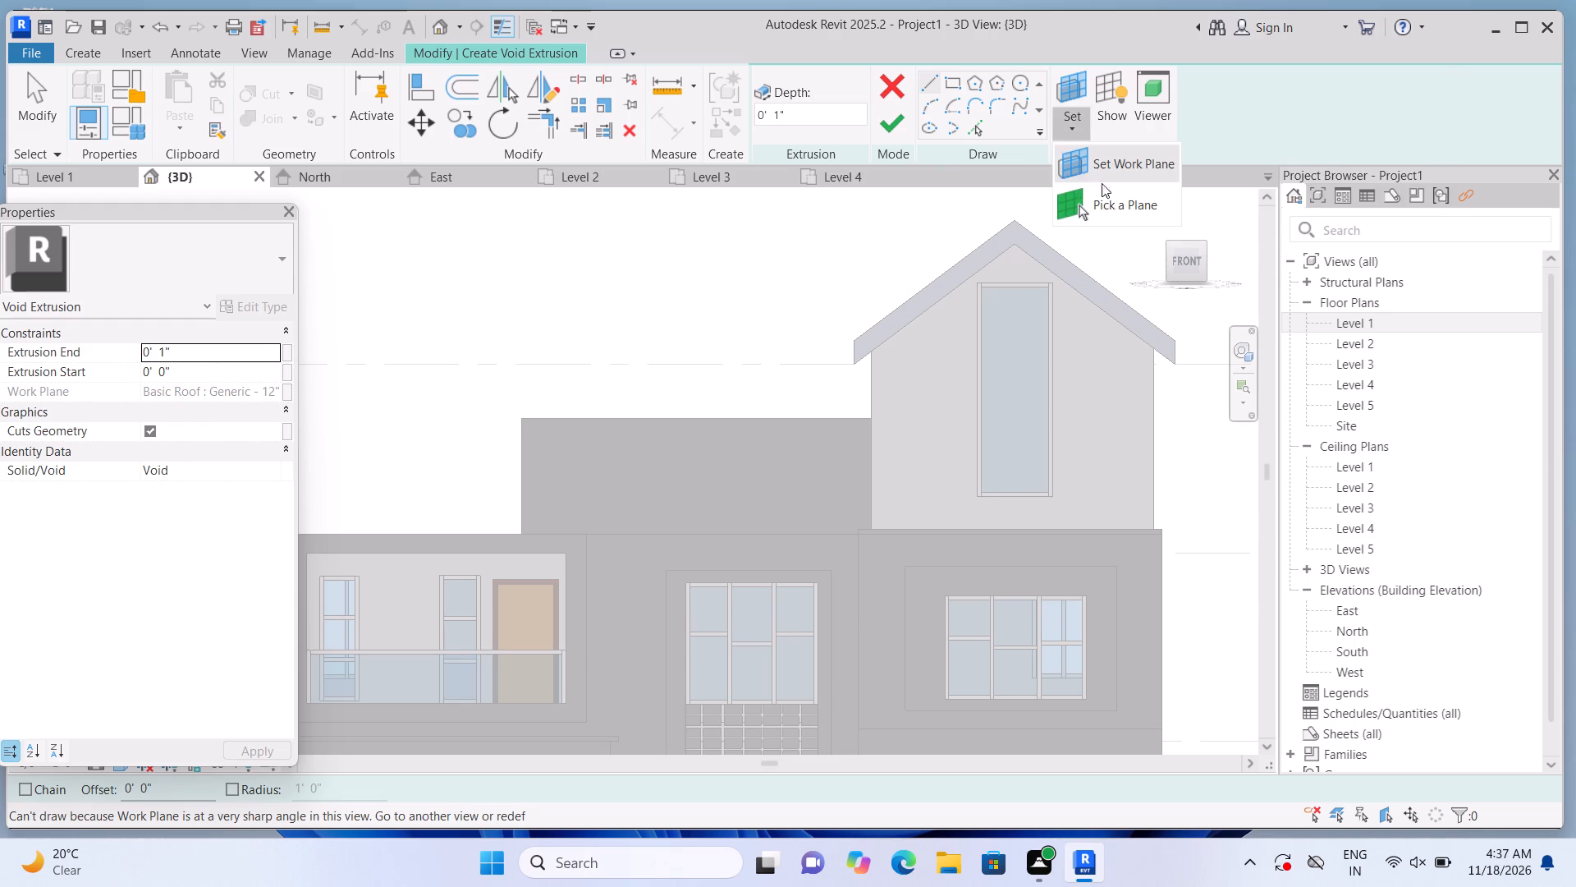
{"action": "left_click", "coordinate": [1102, 203]}
{"action": "left_click", "coordinate": [796, 460]}
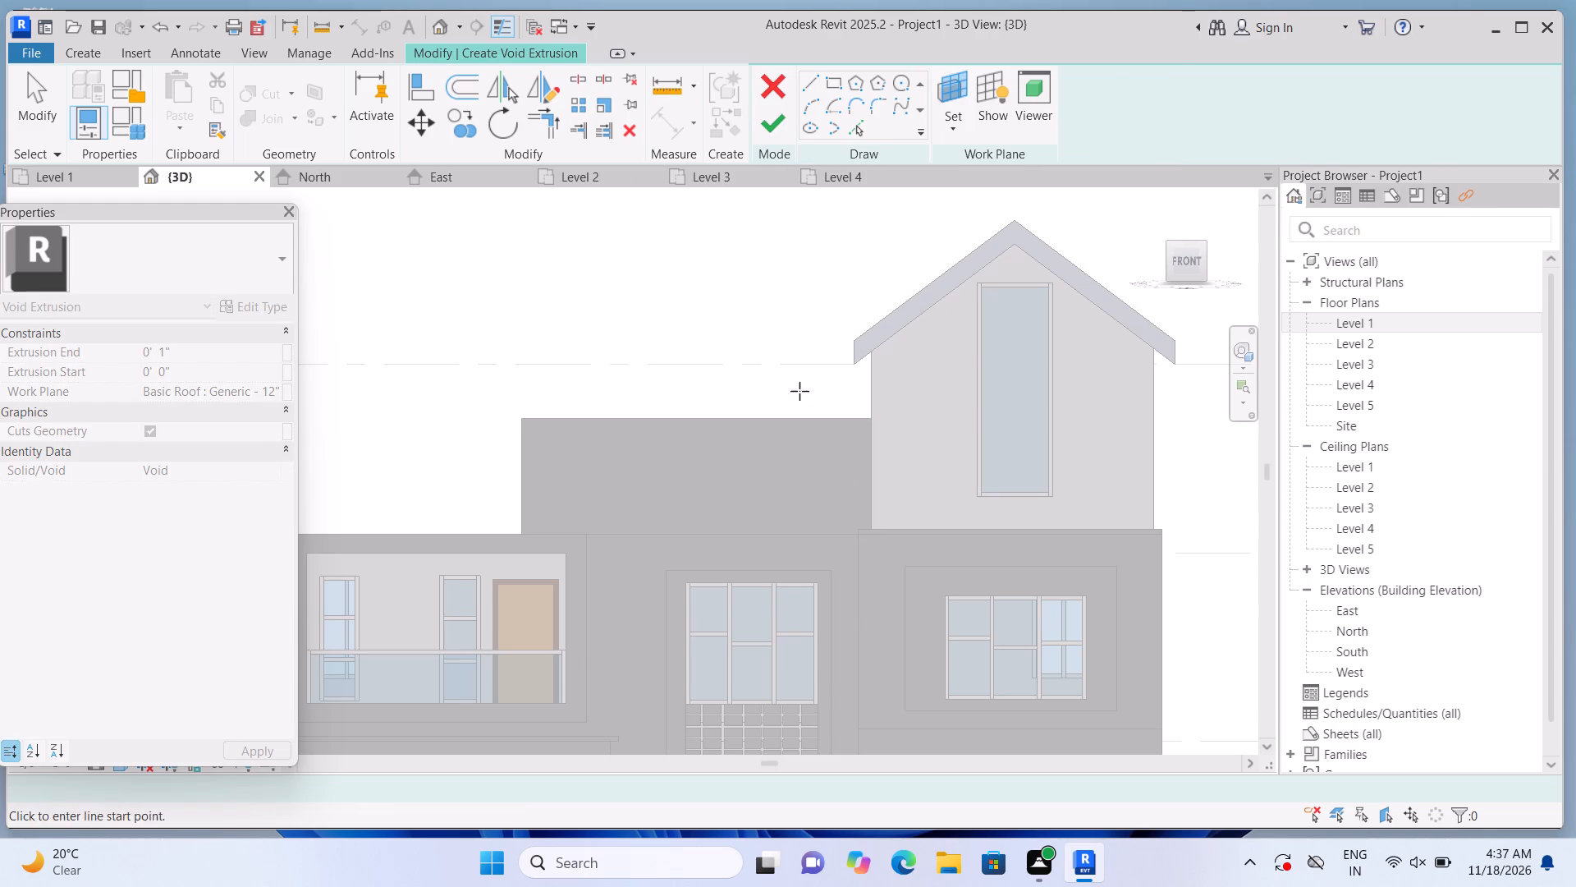
Sketch a rectangle about 15'-6" by 4'-0" on the block's front face, inset from its edges.
{"action": "left_click", "coordinate": [945, 85]}
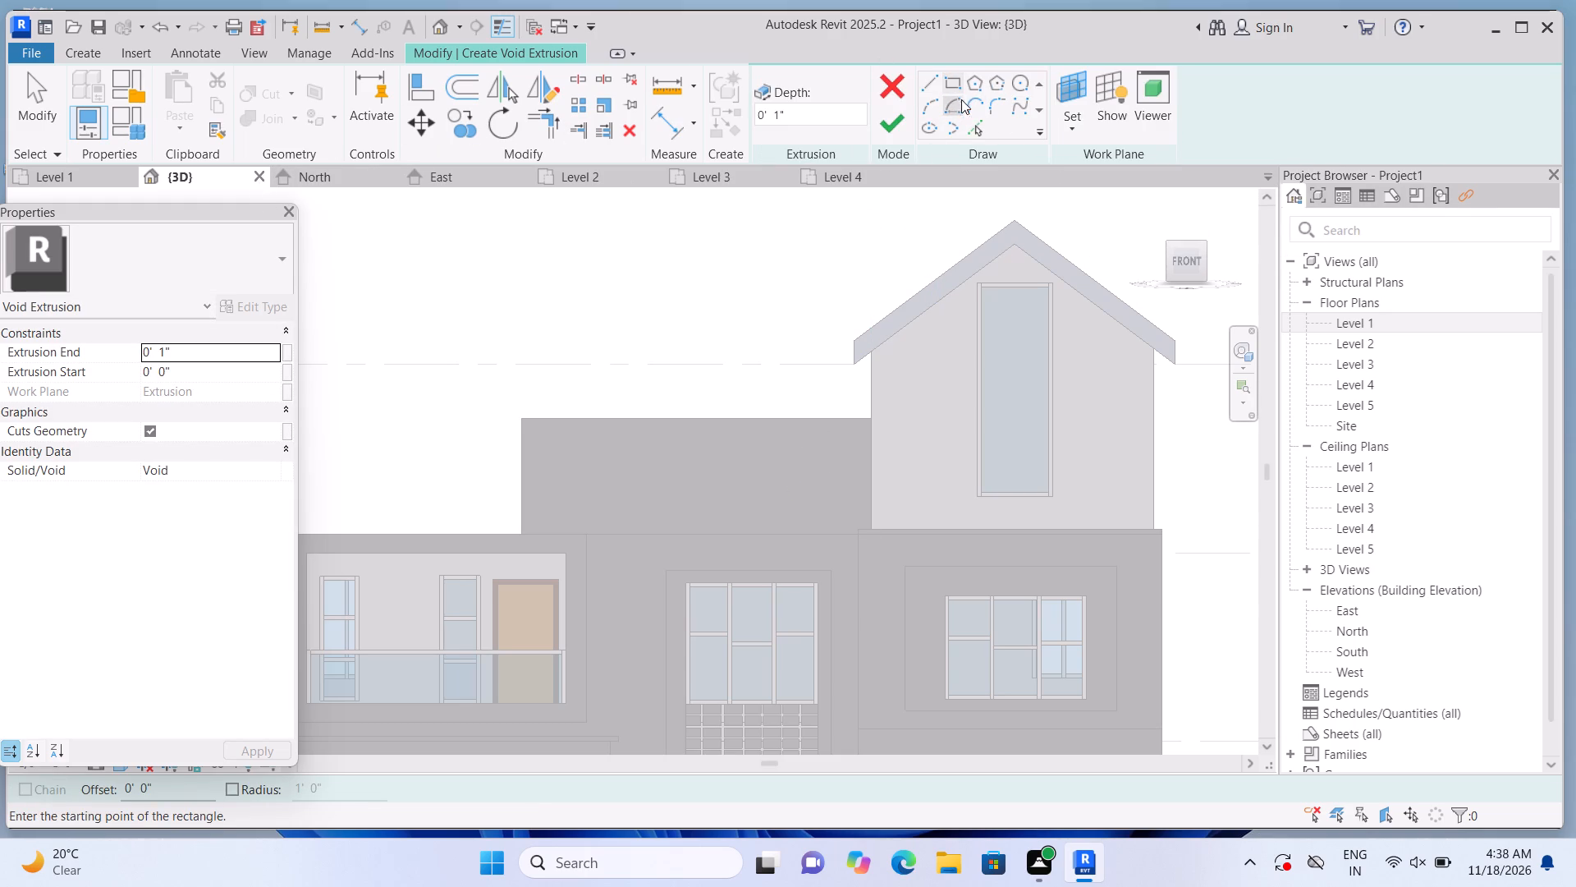
{"action": "left_click", "coordinate": [954, 78]}
{"action": "double_click", "coordinate": [954, 78]}
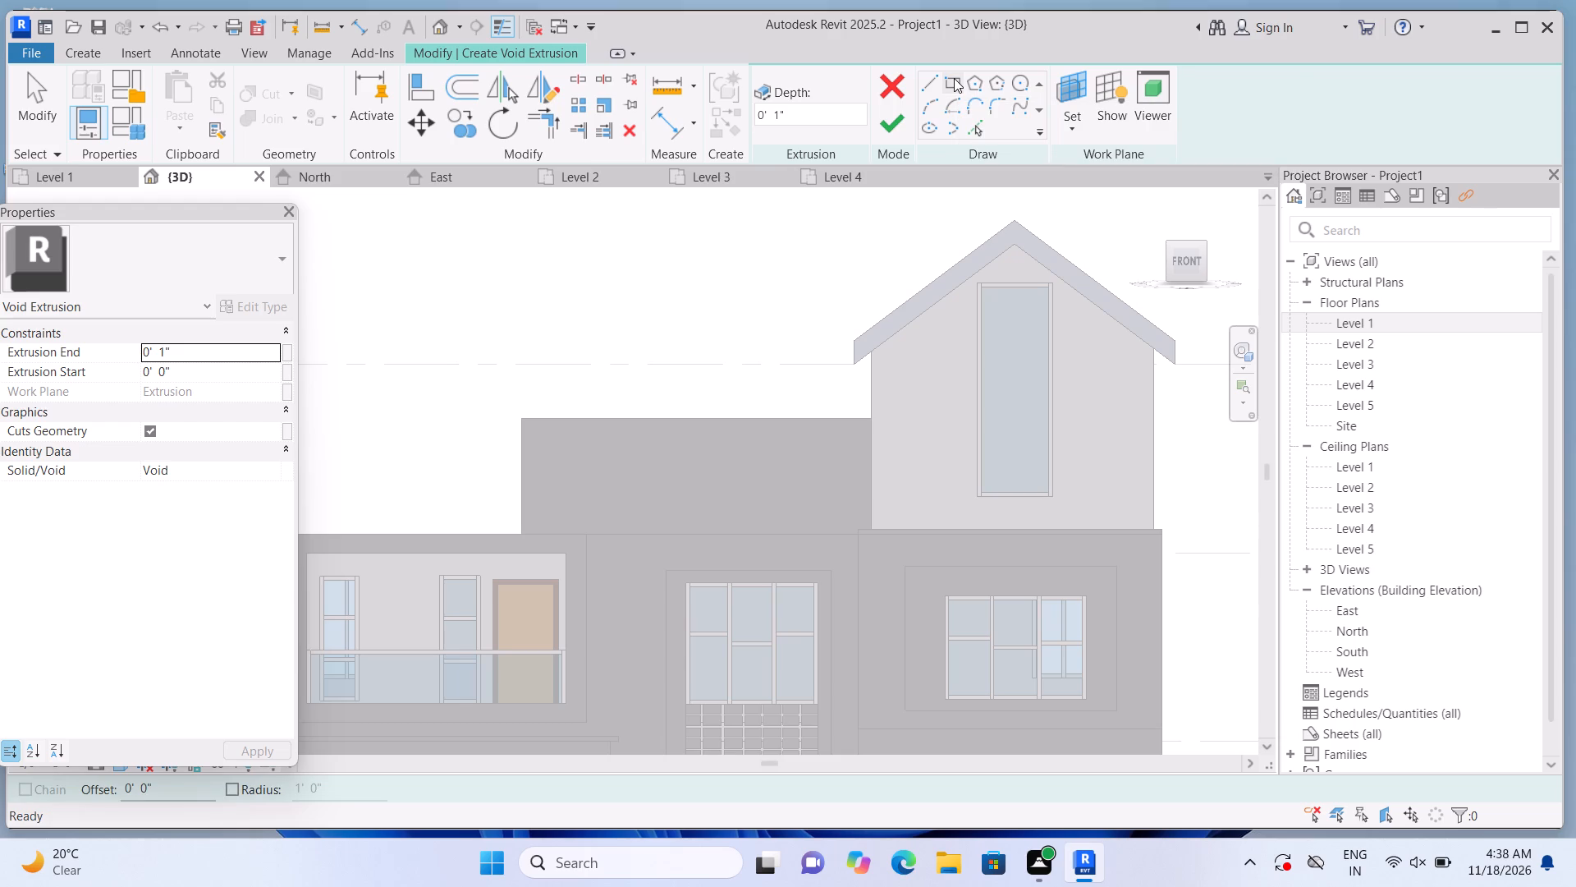
{"action": "left_click", "coordinate": [954, 78]}
{"action": "scroll", "coordinate": [628, 493], "scroll_direction": "up", "scroll_amount": 3}
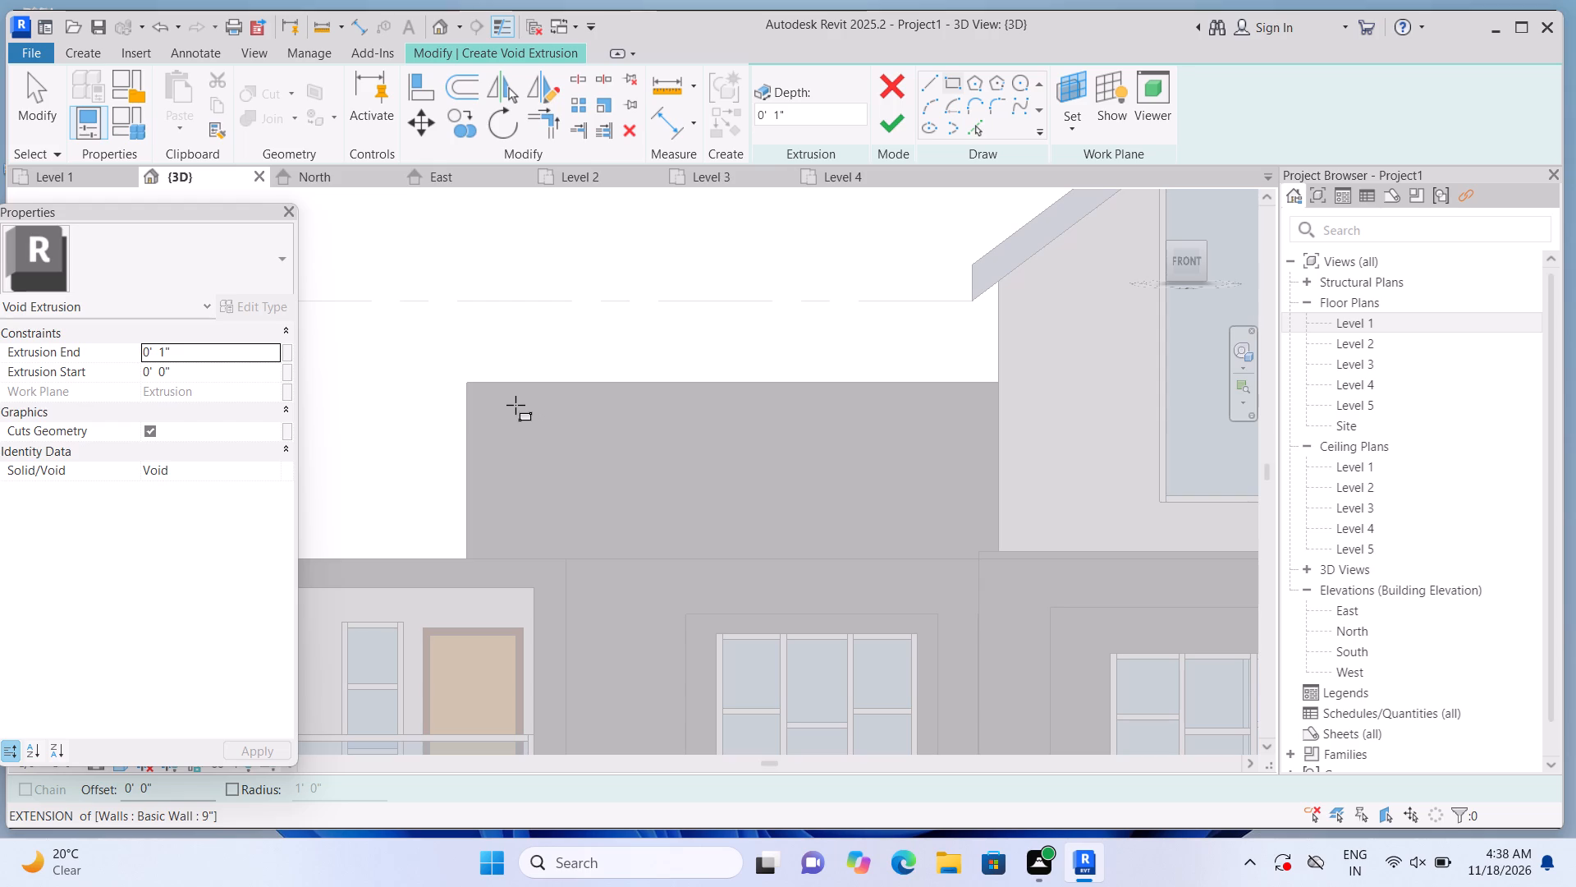
{"action": "left_click", "coordinate": [515, 403]}
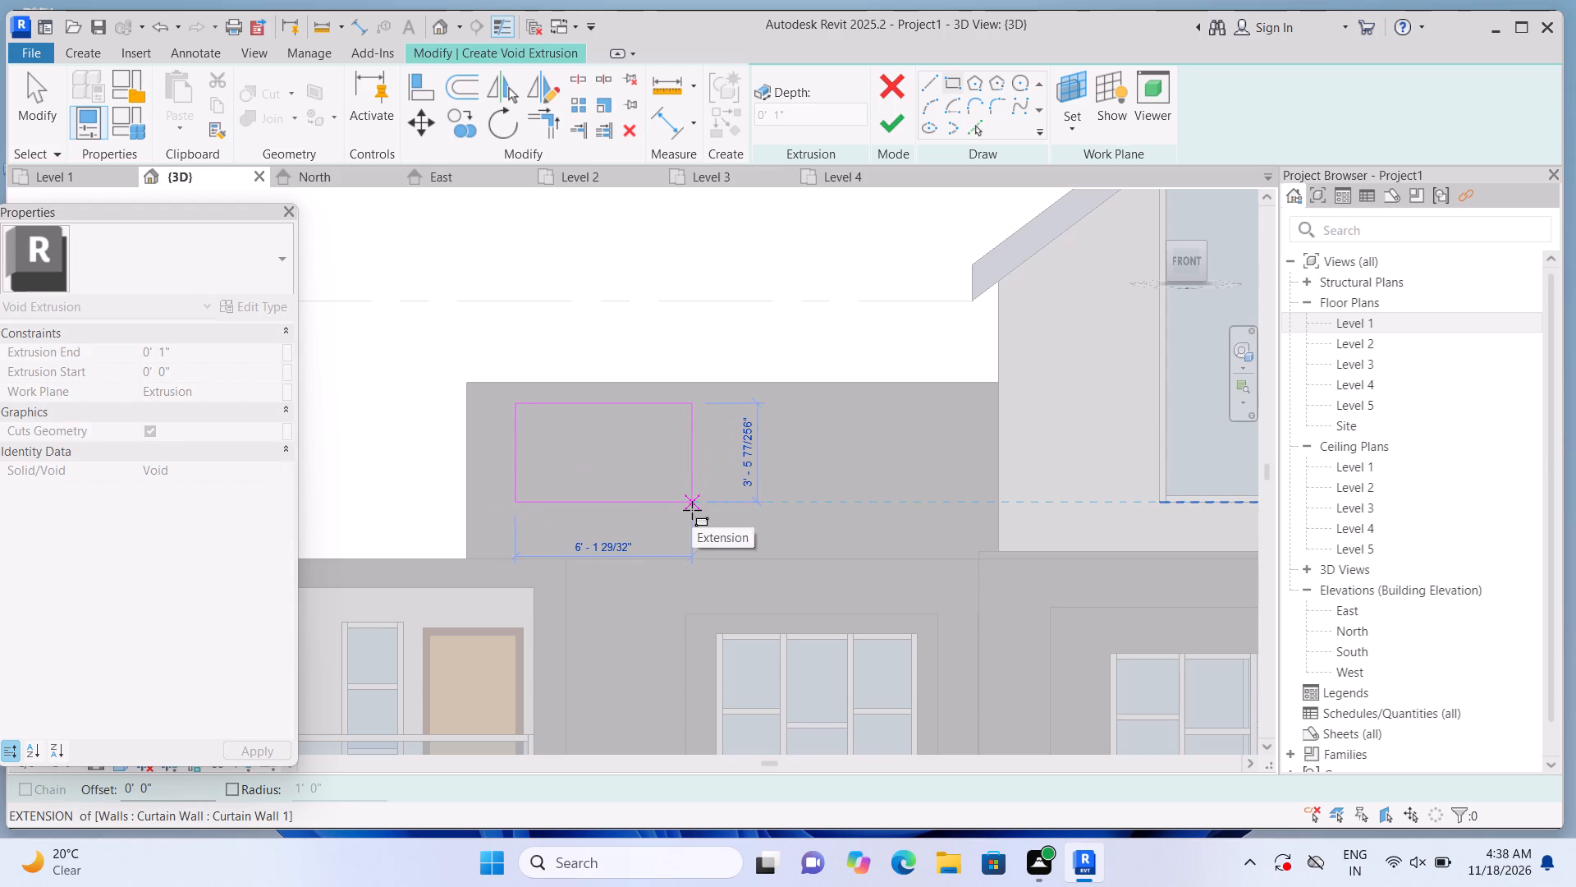
{"action": "key", "text": "Escape"}
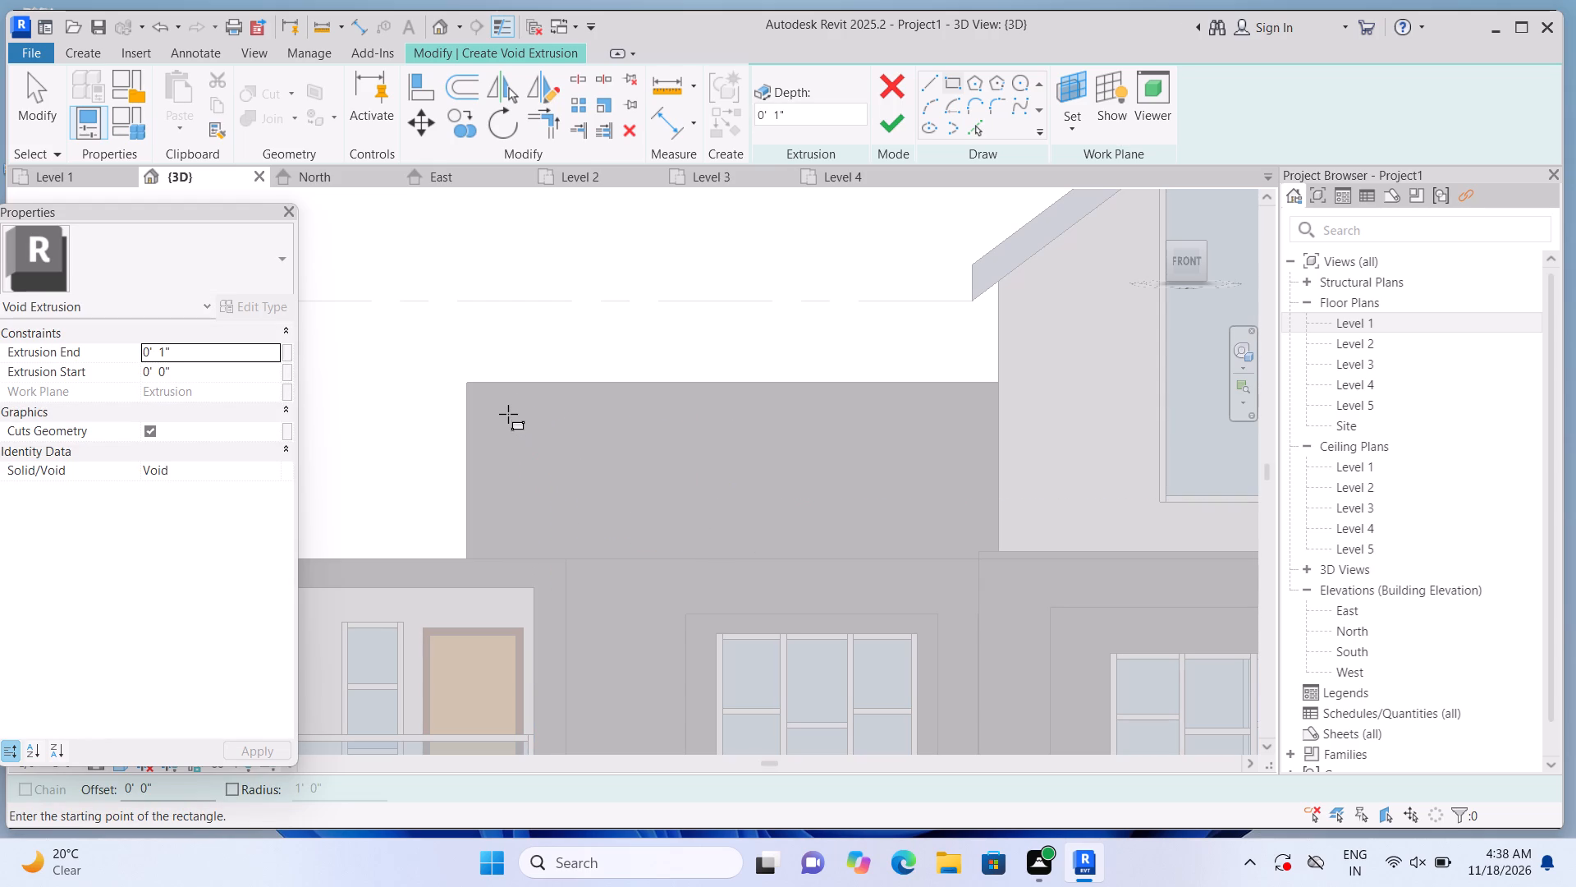
{"action": "left_click", "coordinate": [511, 416]}
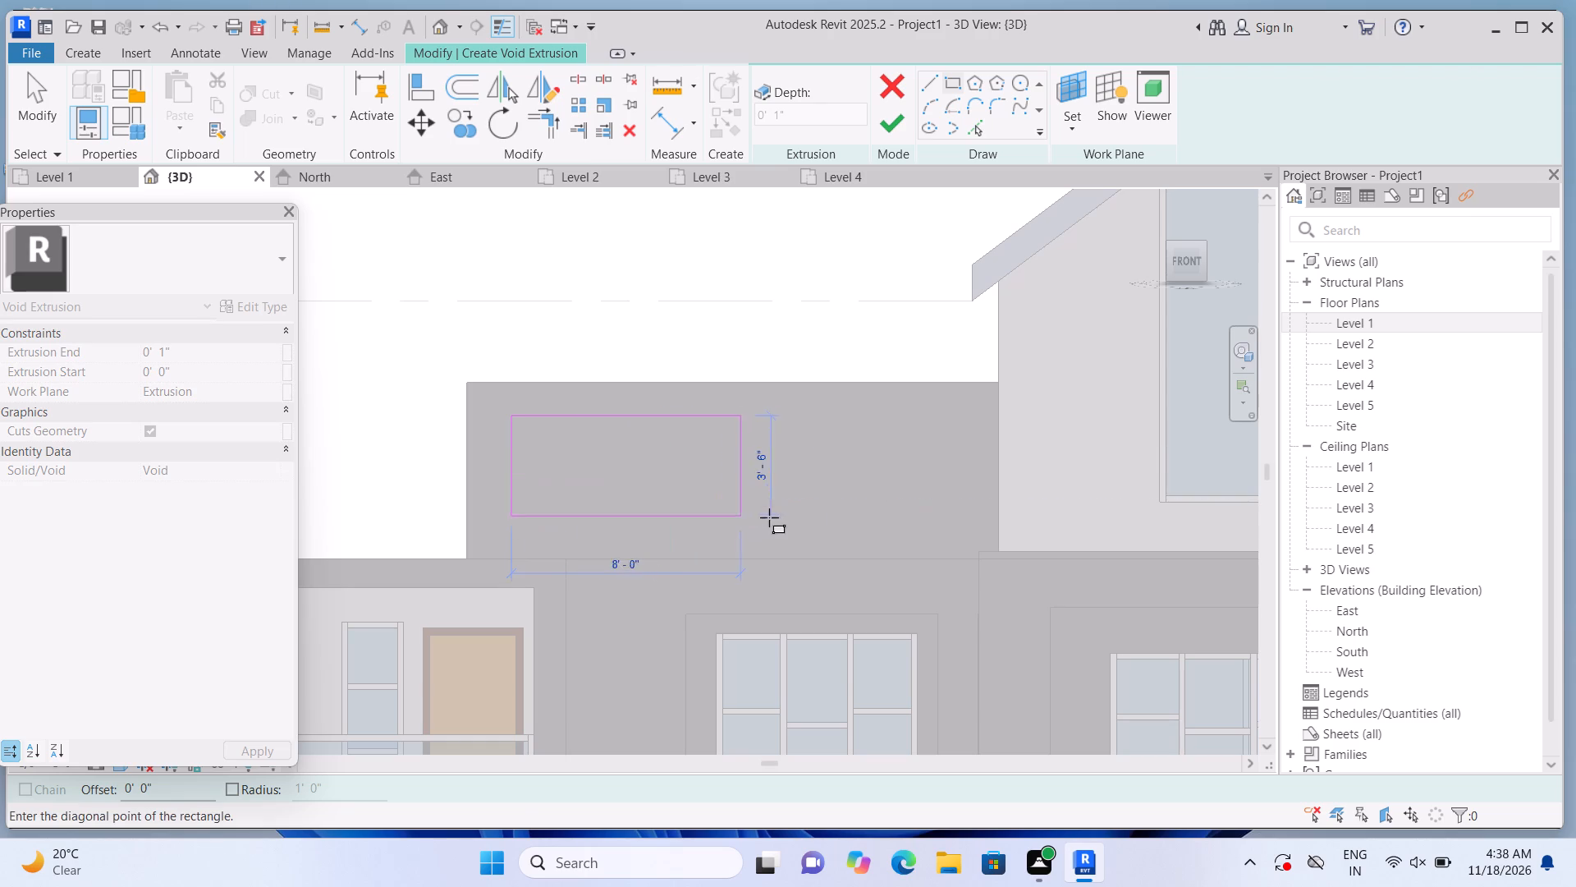
{"action": "left_click", "coordinate": [955, 537]}
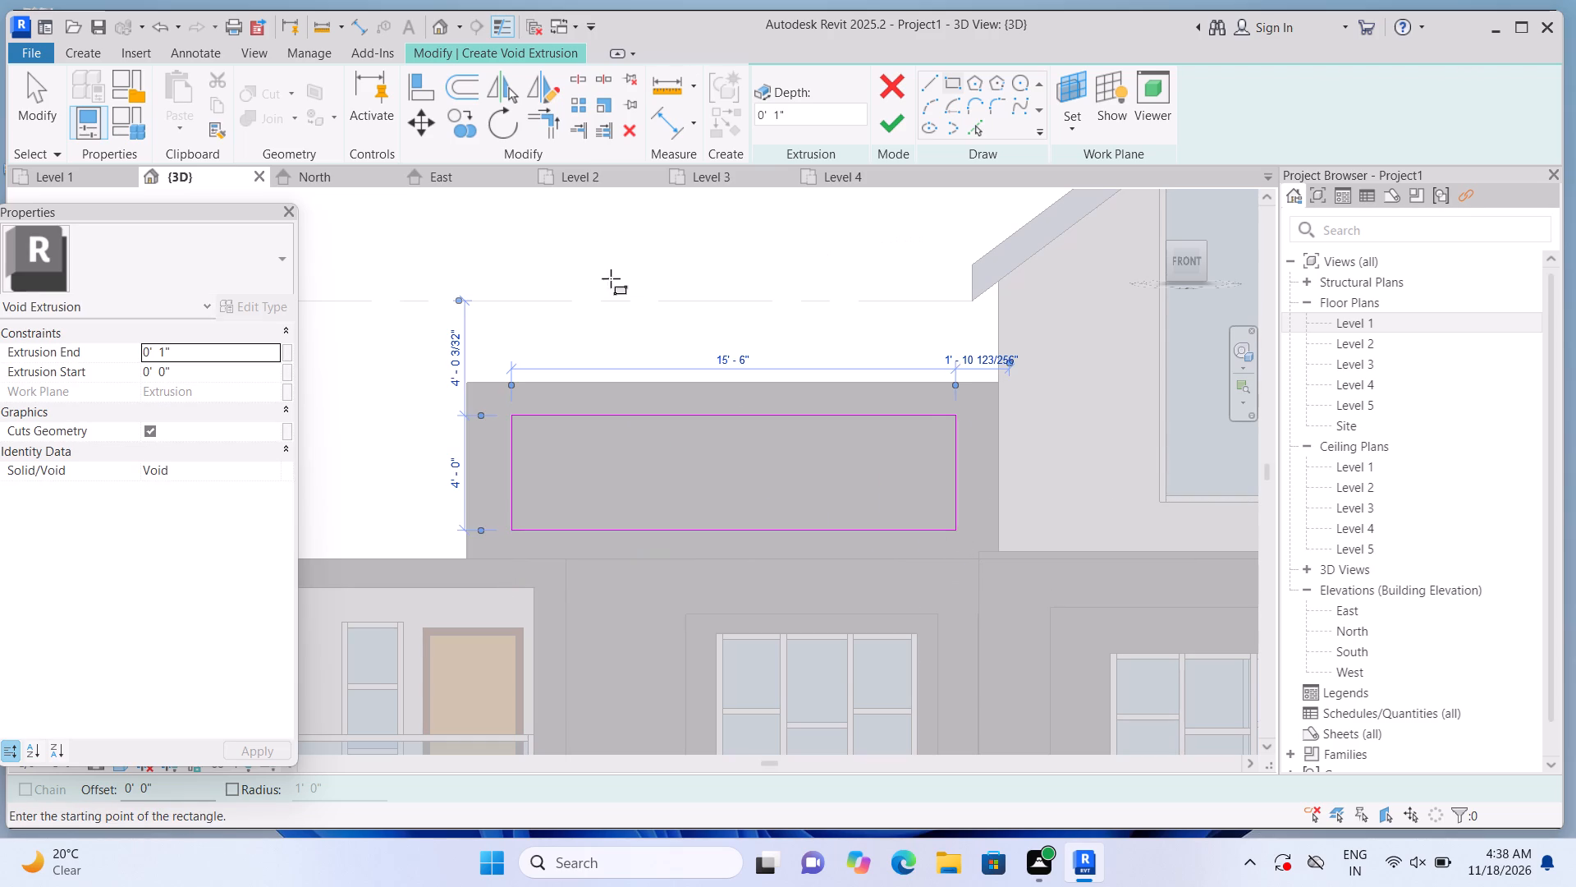
Set the void's extrusion end to 8" and finish it to recess the block's front face.
{"action": "left_click", "coordinate": [253, 351]}
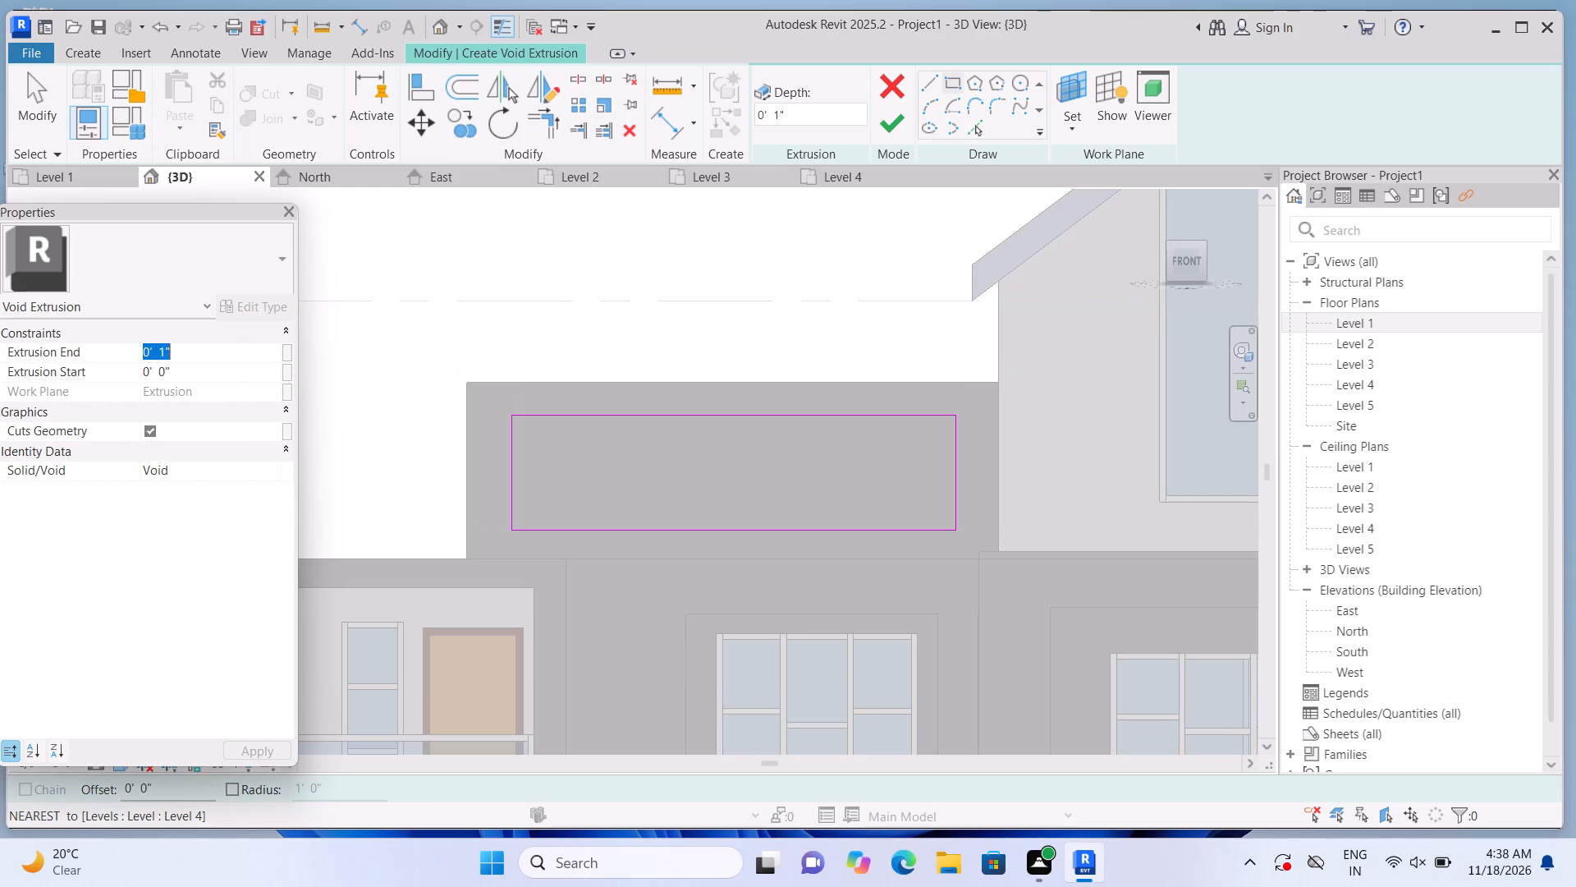
{"action": "key", "text": "BackSpace"}
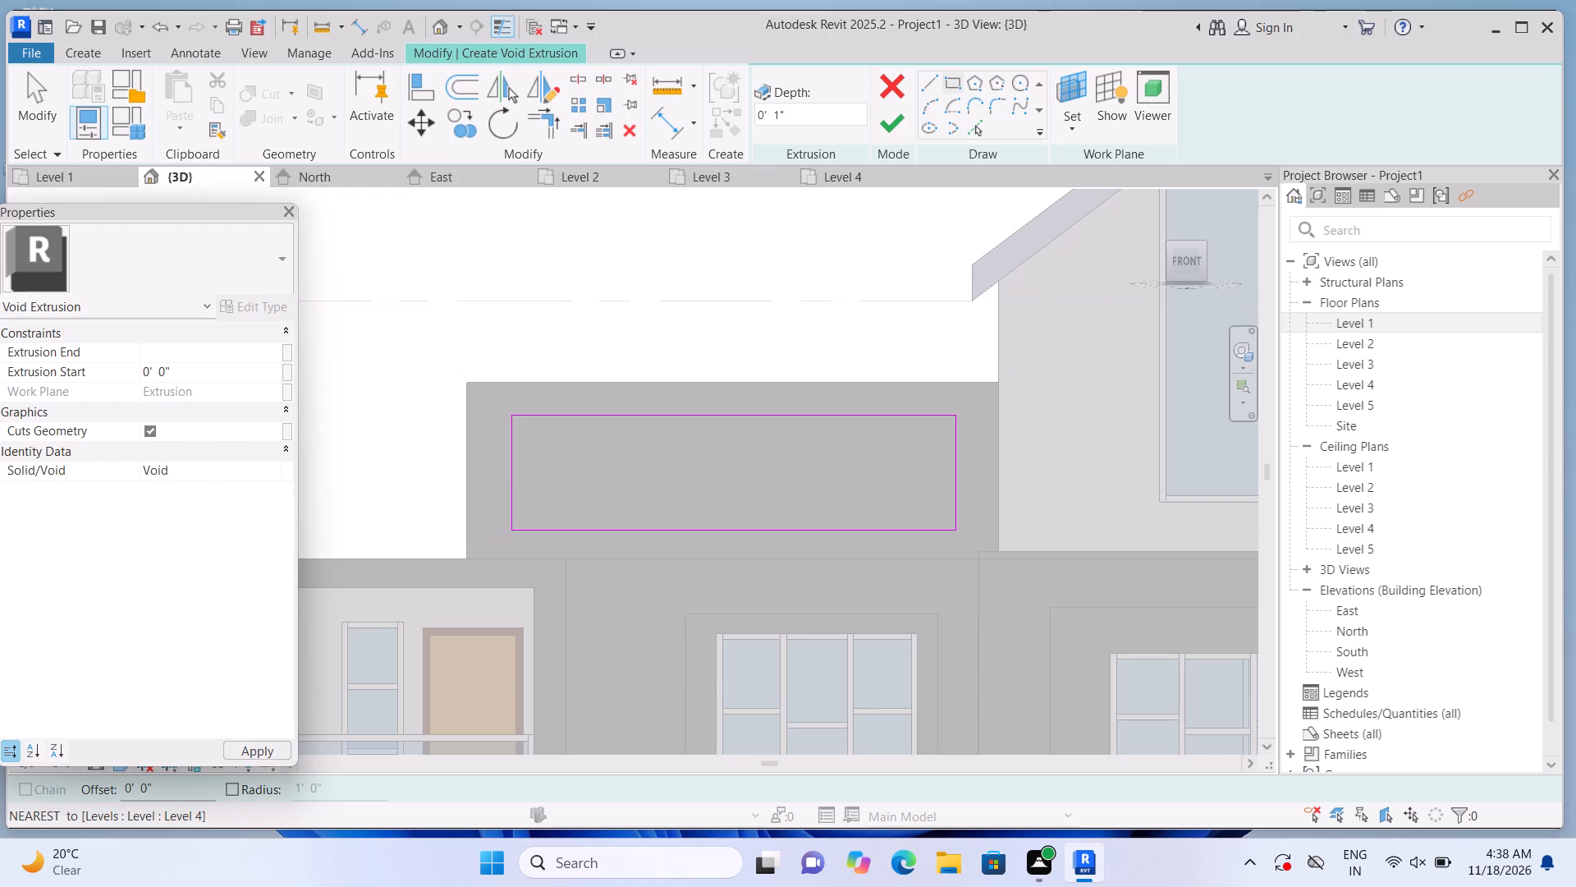
{"action": "key", "text": "8"}
{"action": "key", "text": "shift+quotedbl"}
{"action": "key", "text": "Return"}
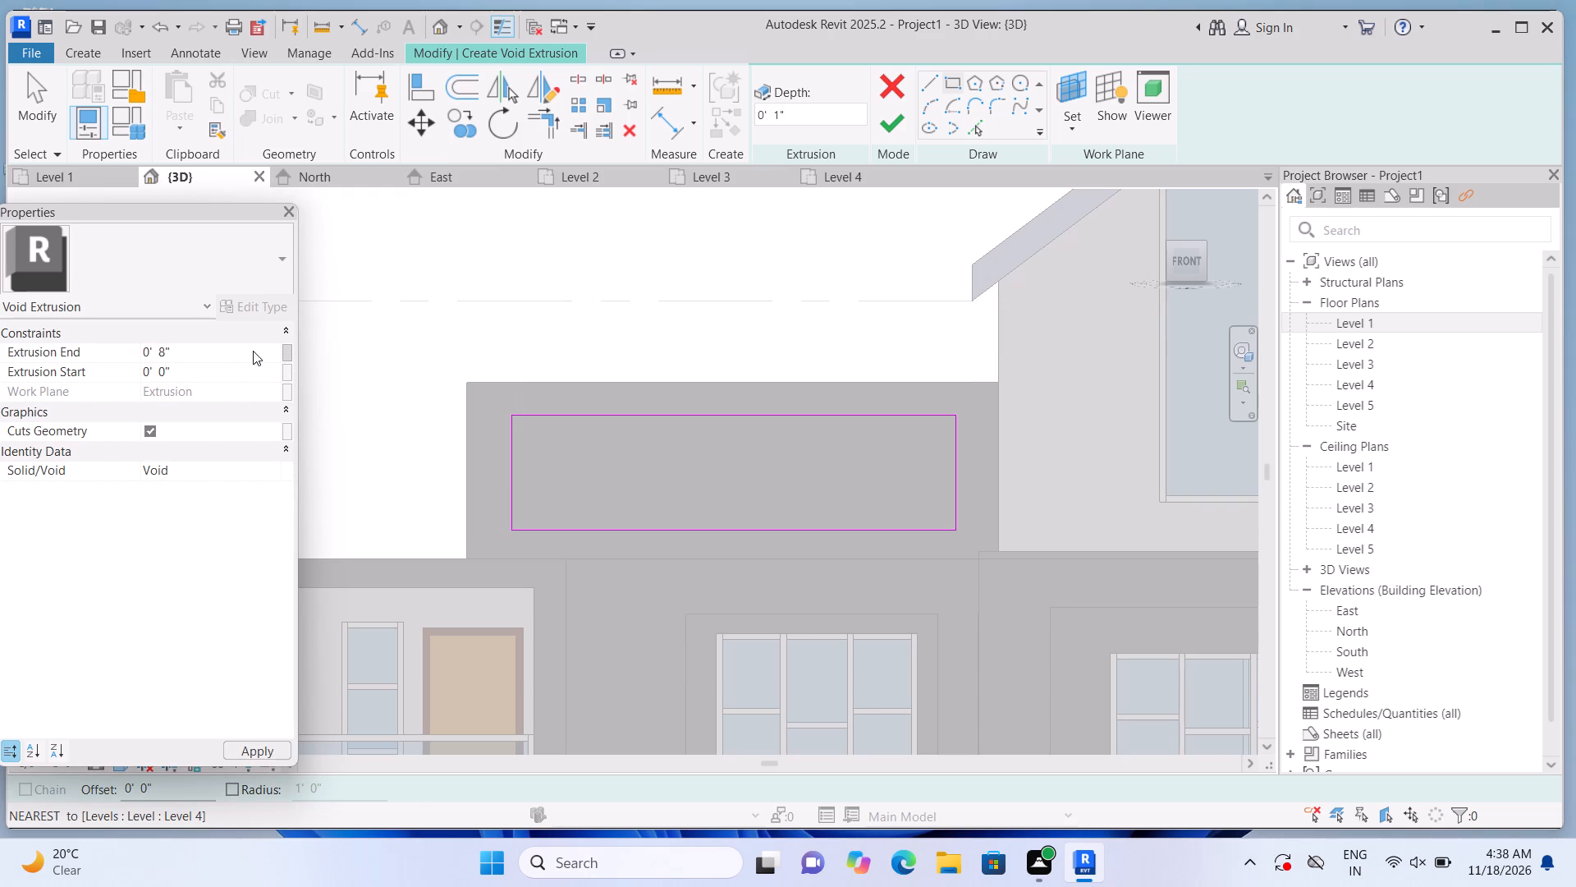
{"action": "left_click", "coordinate": [892, 134]}
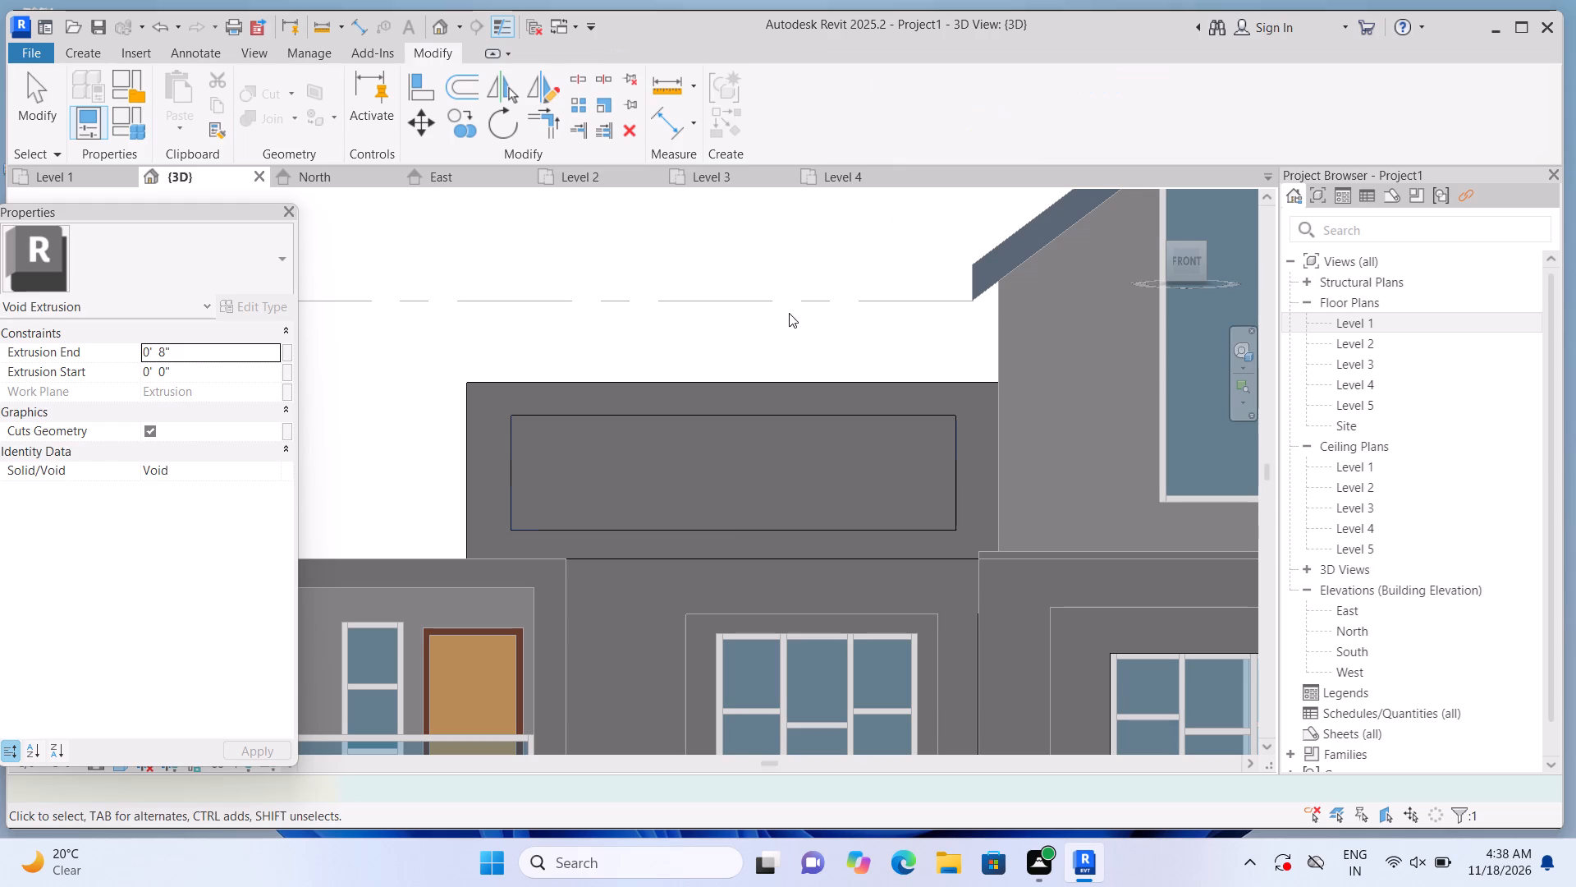
{"action": "left_click", "coordinate": [772, 344]}
Examine the recessed roof-edge block and the front facade in the home 3D view, close up and as a whole.
{"action": "scroll", "coordinate": [771, 342], "scroll_direction": "down", "scroll_amount": 3}
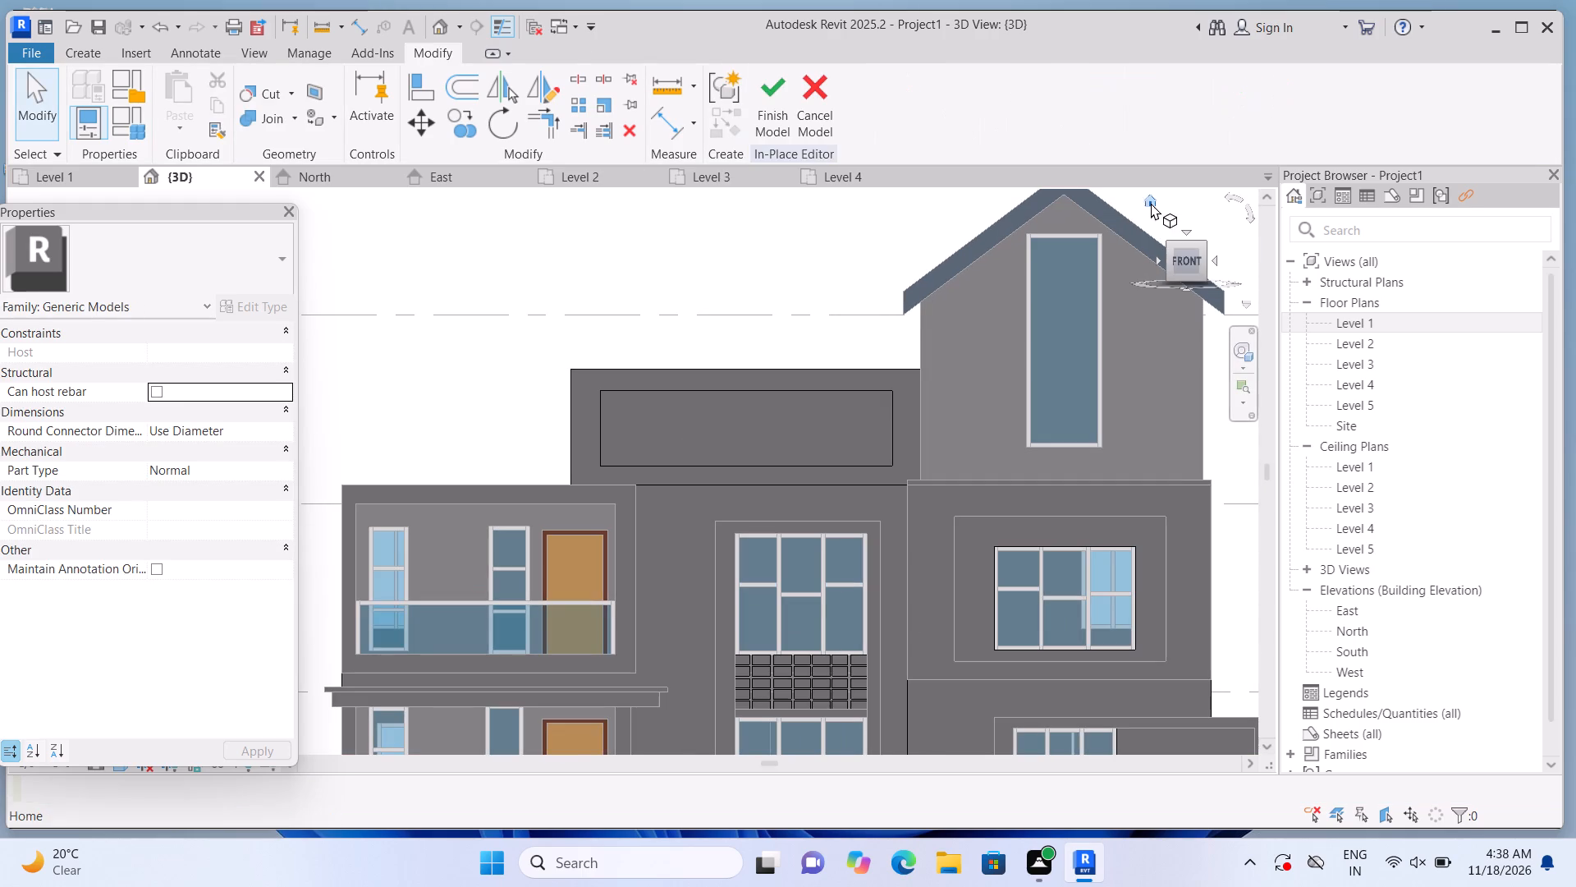
{"action": "left_click", "coordinate": [1148, 198]}
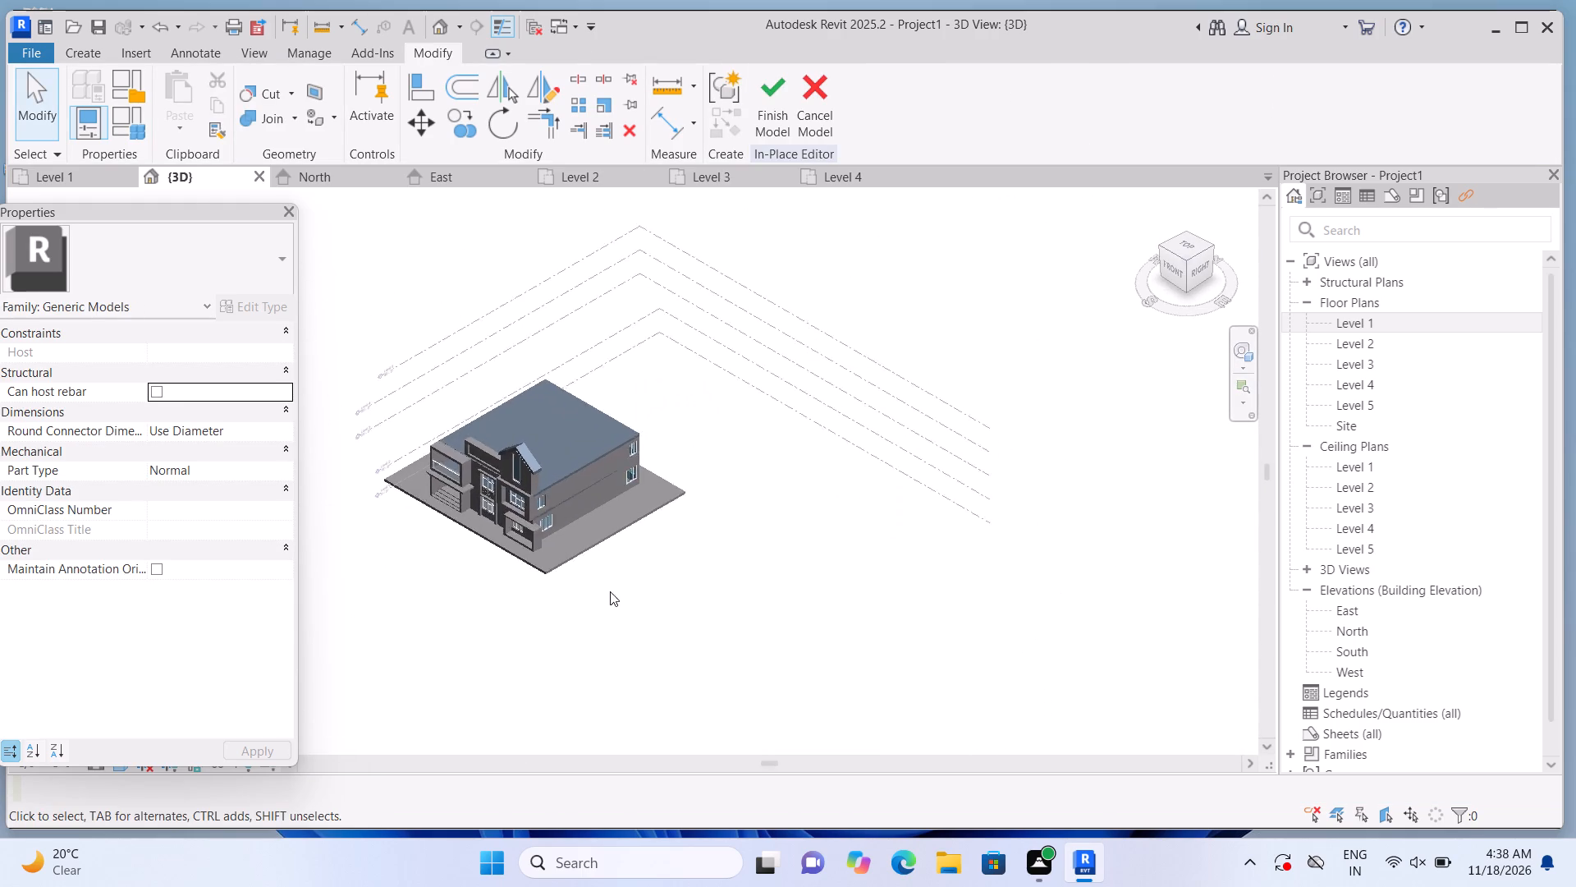
{"action": "scroll", "coordinate": [382, 558], "scroll_direction": "up", "scroll_amount": 12}
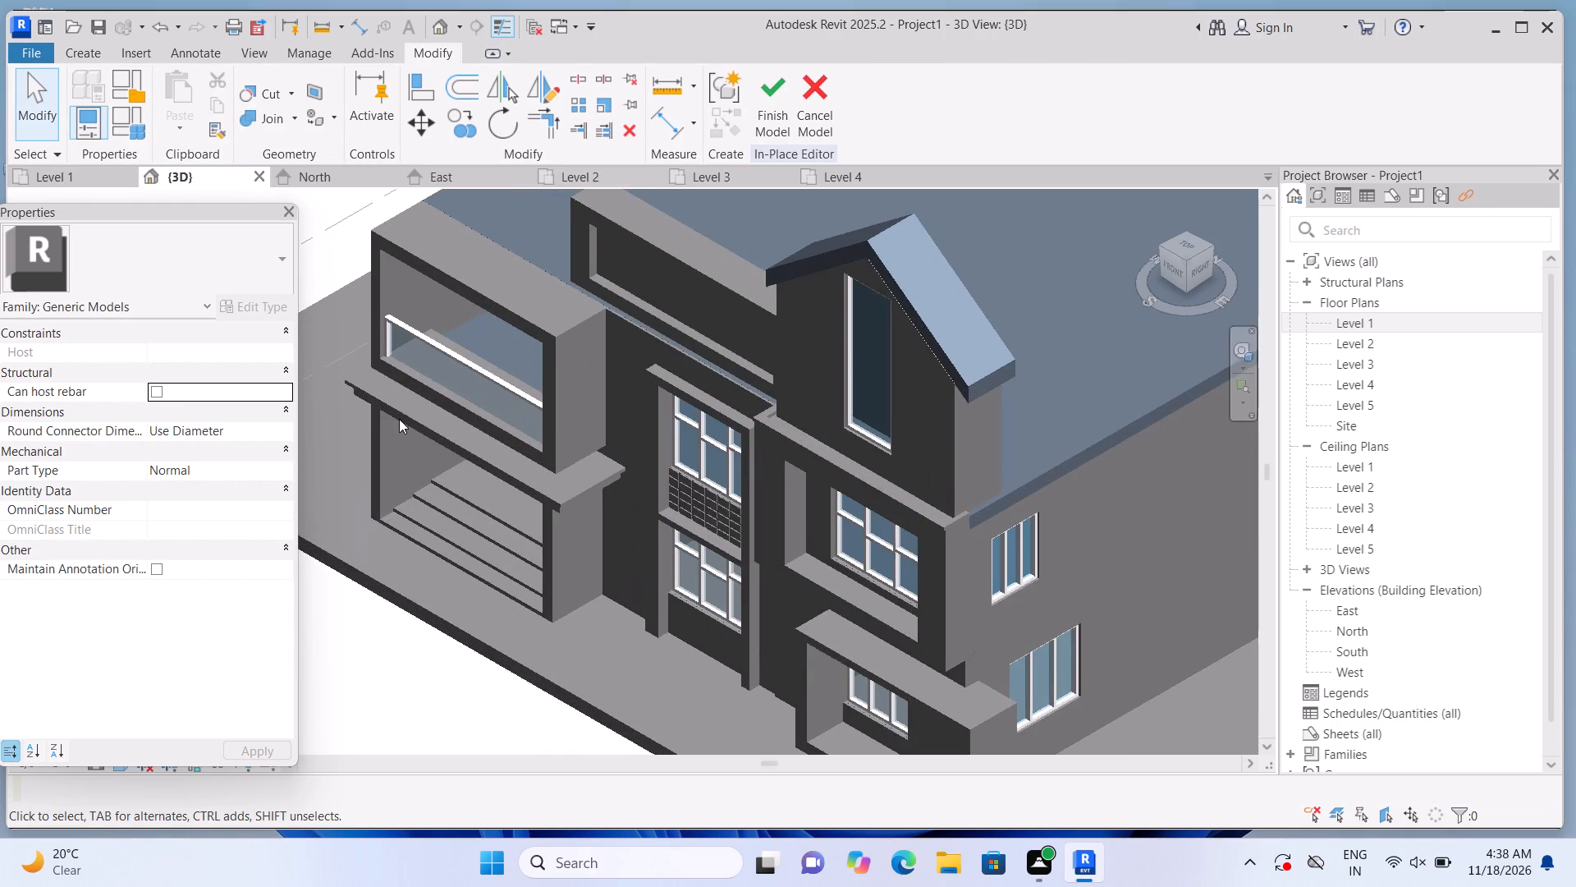
{"action": "scroll", "coordinate": [644, 338], "scroll_direction": "up", "scroll_amount": 1}
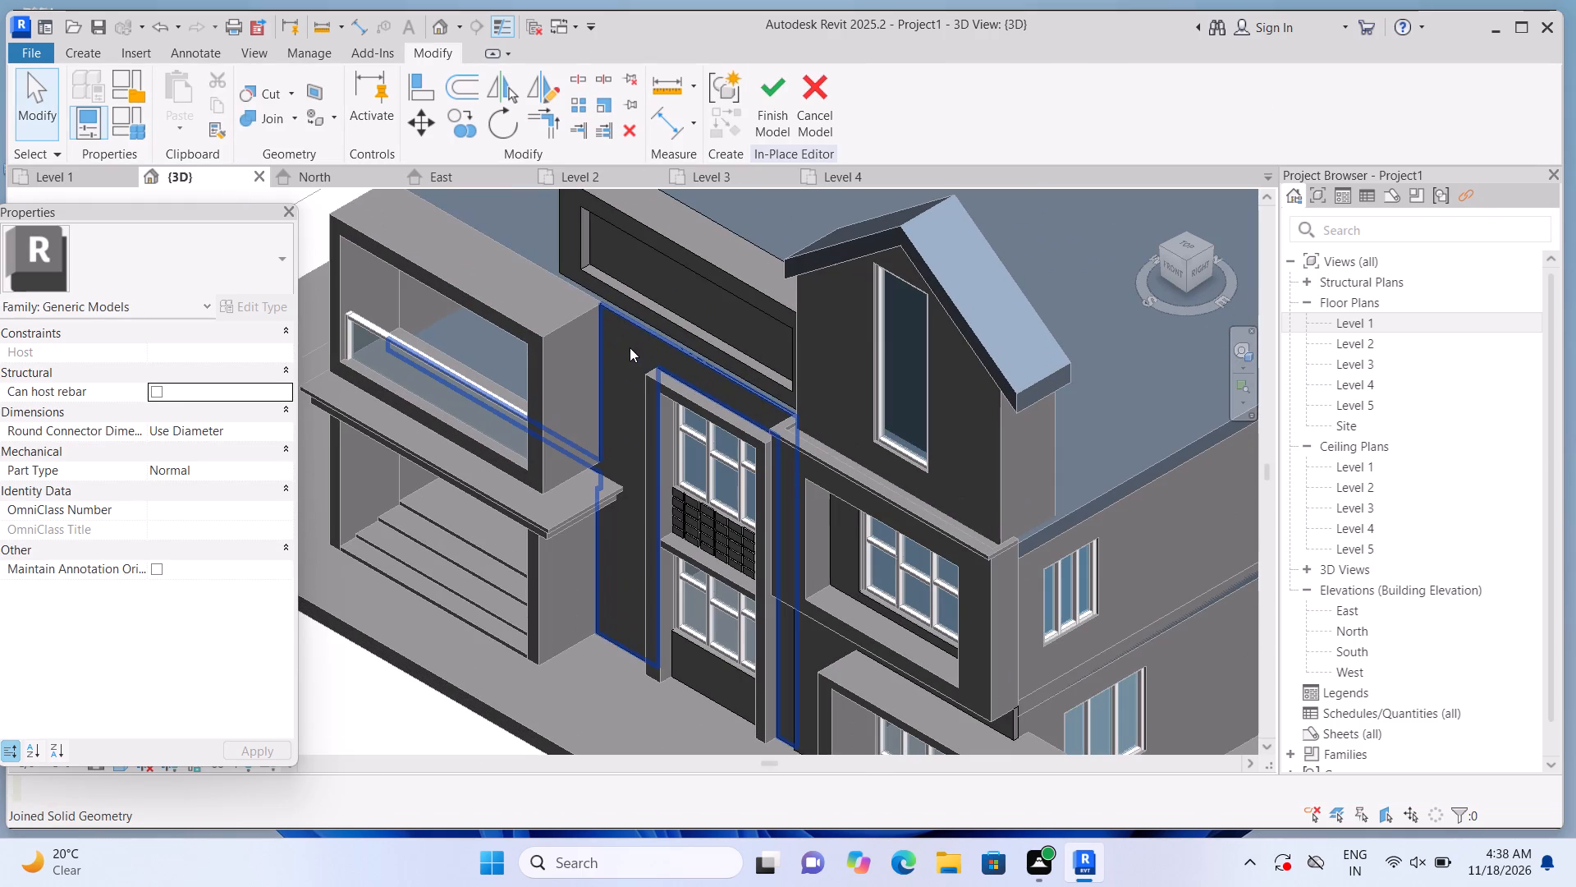
{"action": "left_click", "coordinate": [648, 274]}
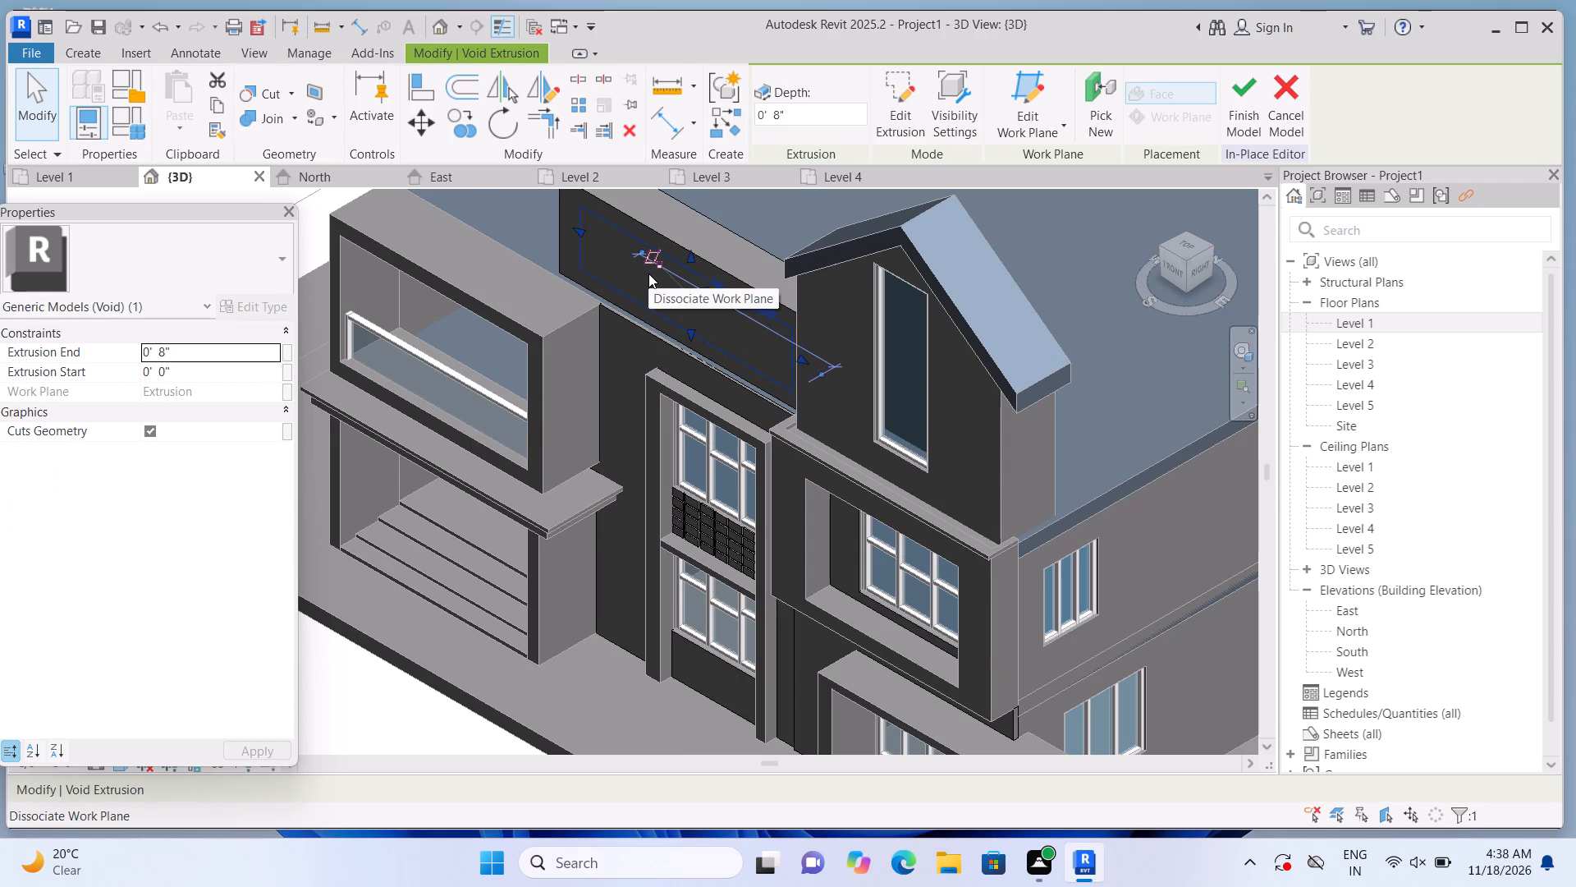
{"action": "scroll", "coordinate": [648, 273], "scroll_direction": "down", "scroll_amount": 5}
{"action": "left_click", "coordinate": [554, 631]}
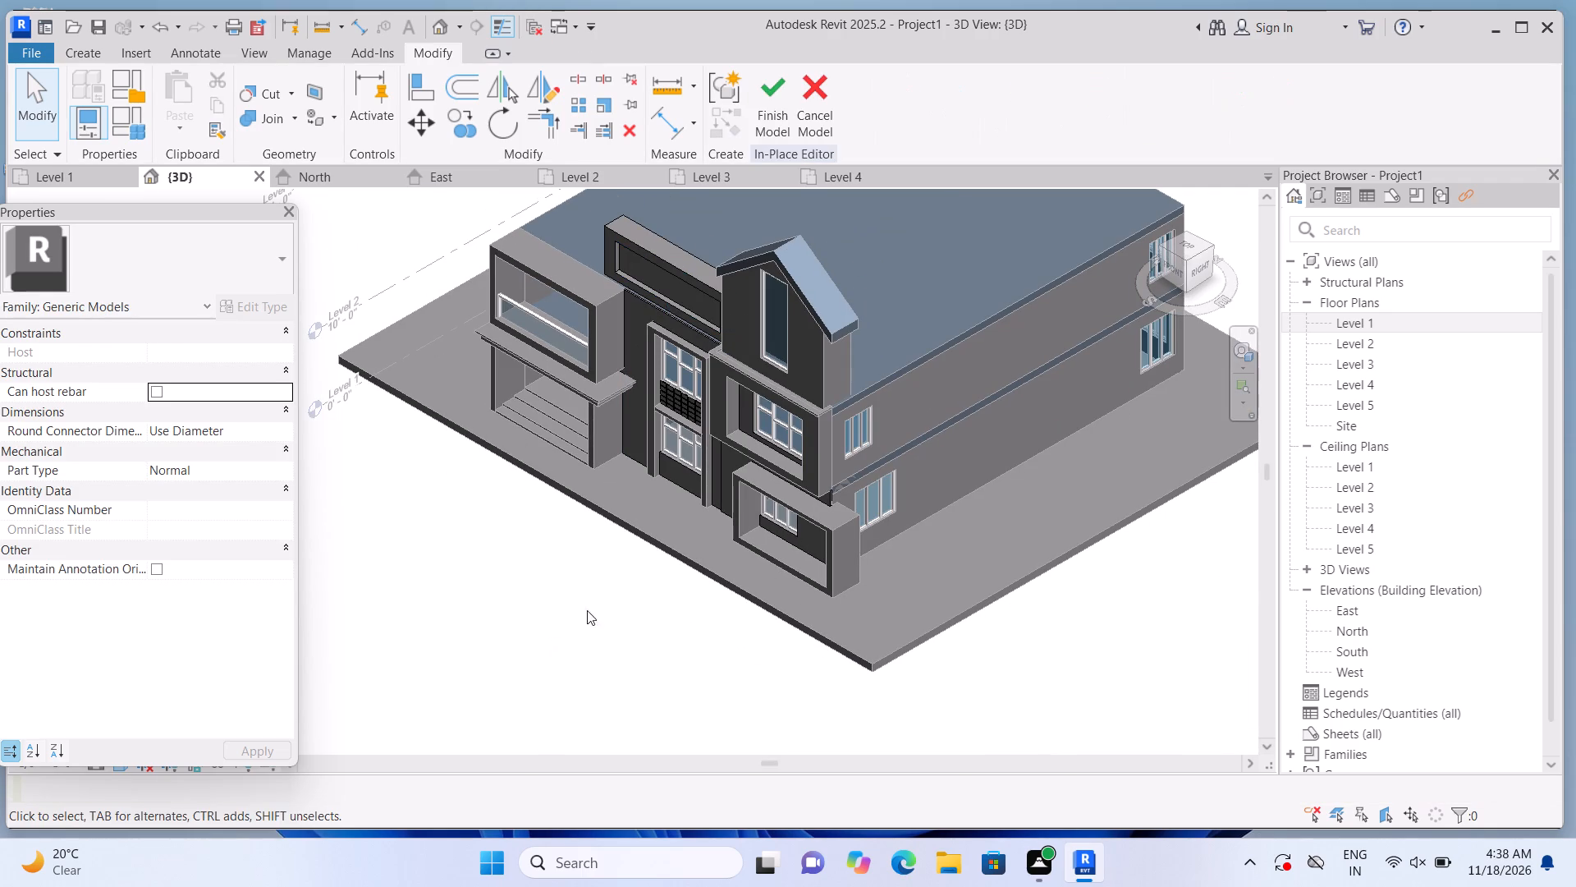
{"action": "scroll", "coordinate": [717, 224], "scroll_direction": "up", "scroll_amount": 4}
{"action": "scroll", "coordinate": [646, 296], "scroll_direction": "up", "scroll_amount": 2}
{"action": "scroll", "coordinate": [555, 319], "scroll_direction": "up", "scroll_amount": 2}
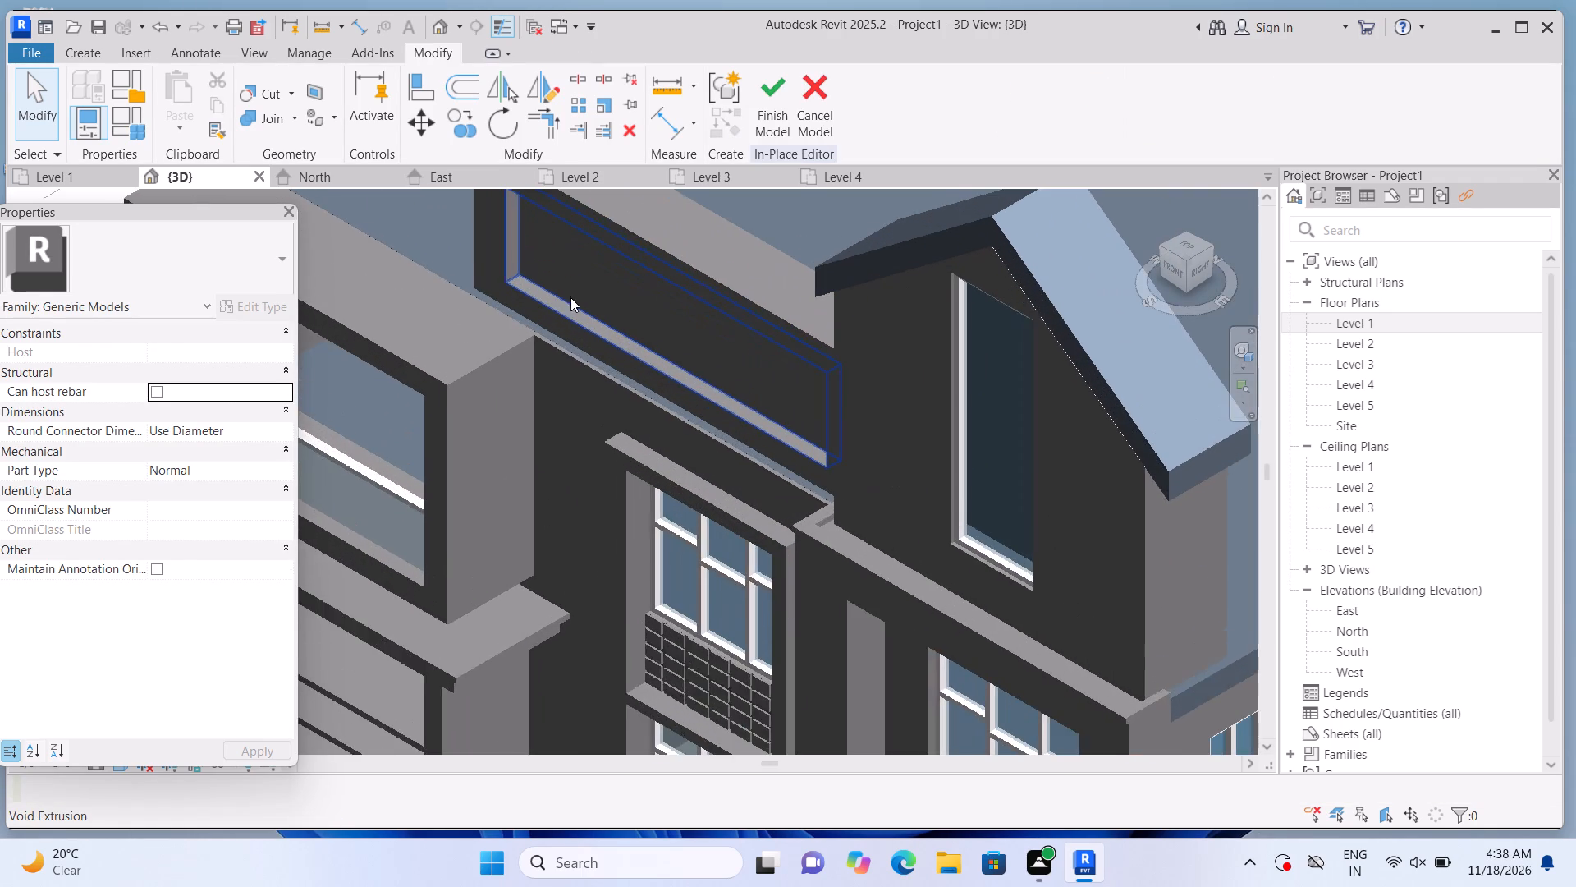
{"action": "scroll", "coordinate": [575, 293], "scroll_direction": "up", "scroll_amount": 1}
{"action": "scroll", "coordinate": [581, 279], "scroll_direction": "down", "scroll_amount": 9}
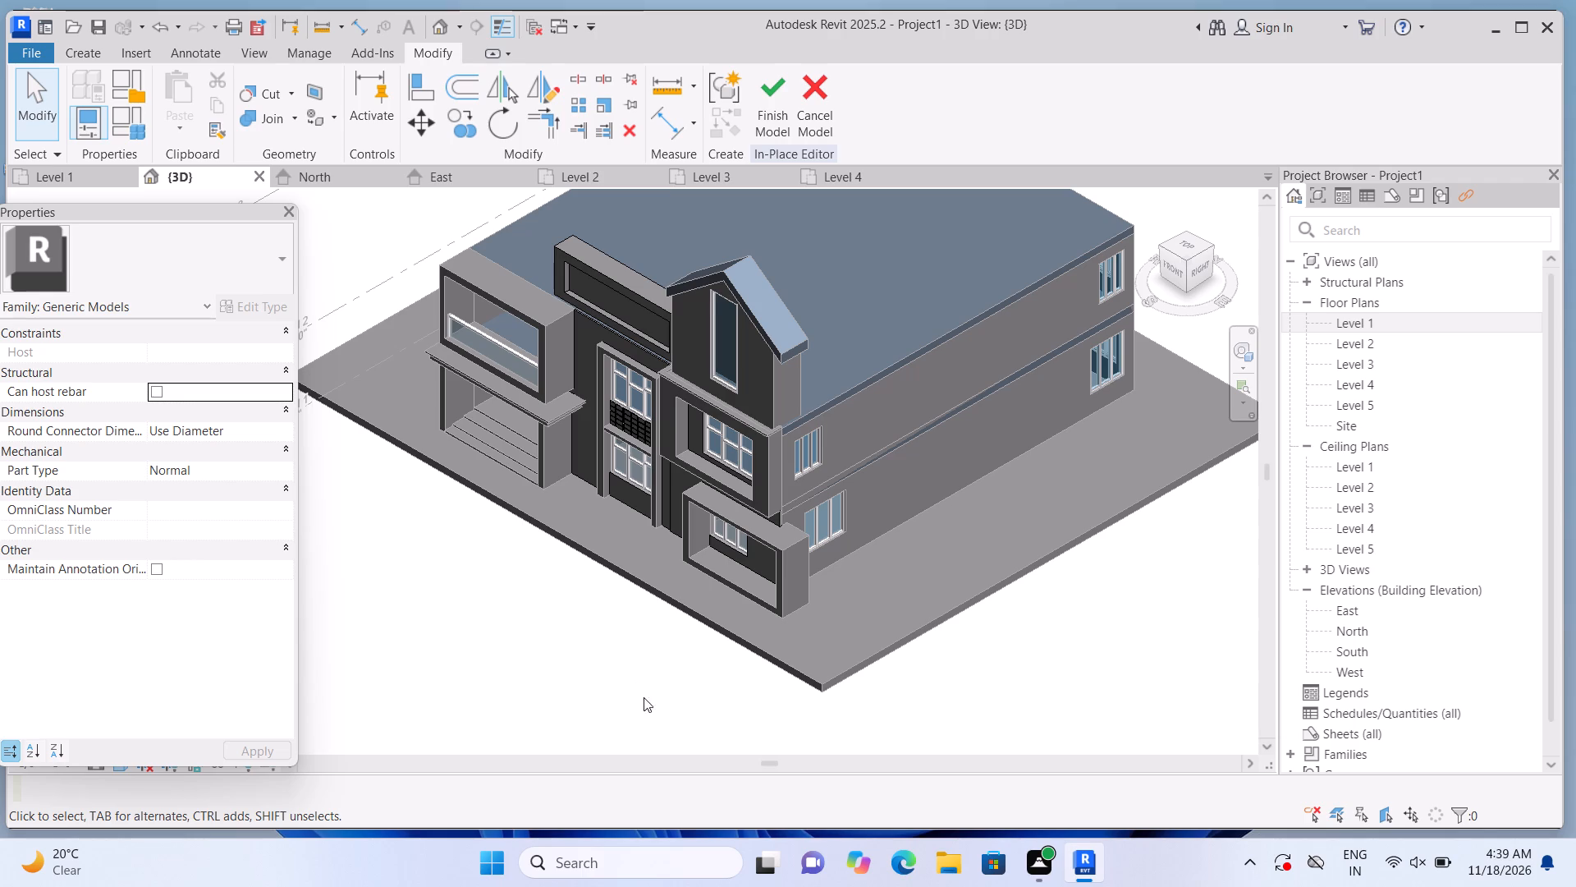
{"action": "scroll", "coordinate": [641, 672], "scroll_direction": "down", "scroll_amount": 2}
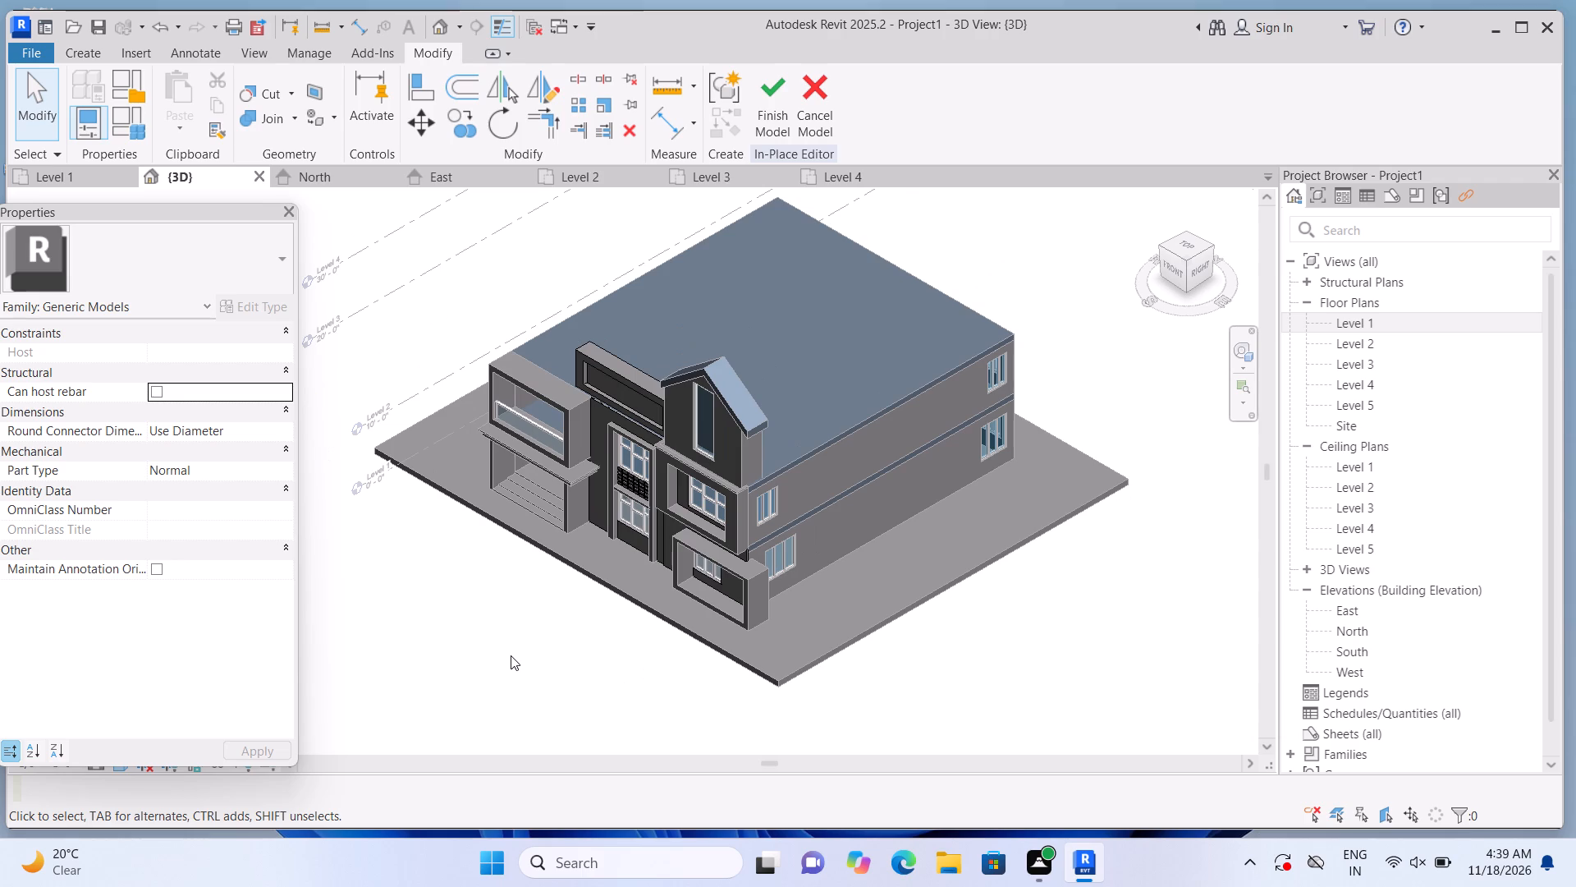
Examine the house from its left side and rear, including the back of the raised roof-edge block.
{"action": "middle_click_drag", "start_coordinate": [509, 638], "coordinate": [870, 624], "text": "shift"}
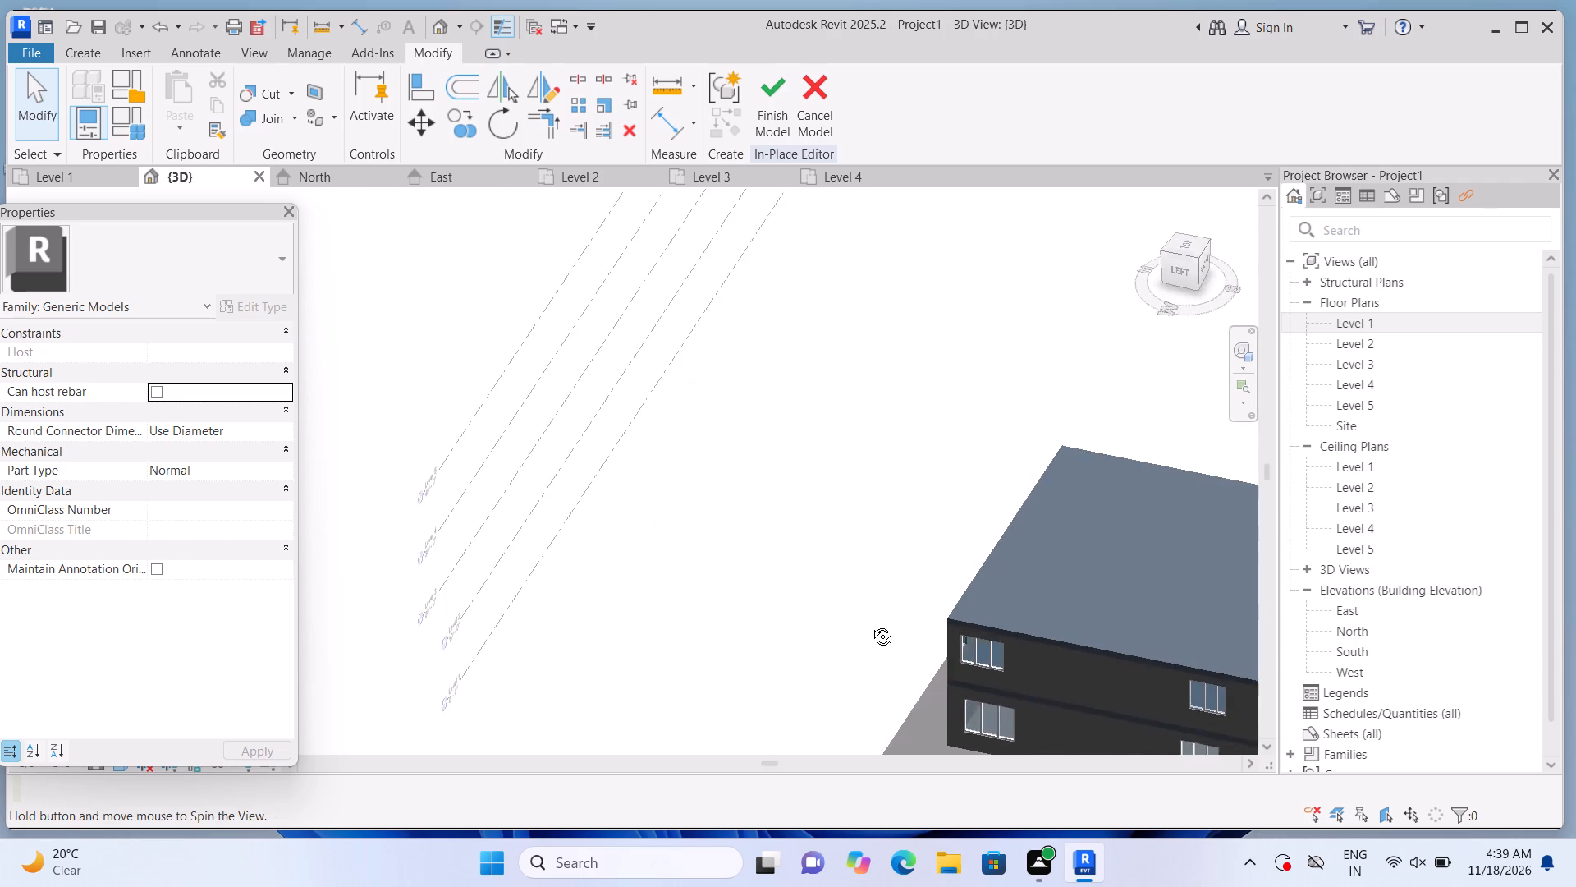
{"action": "middle_click_drag", "start_coordinate": [870, 624], "coordinate": [904, 613], "text": "shift"}
{"action": "scroll", "coordinate": [766, 591], "scroll_direction": "down", "scroll_amount": 3}
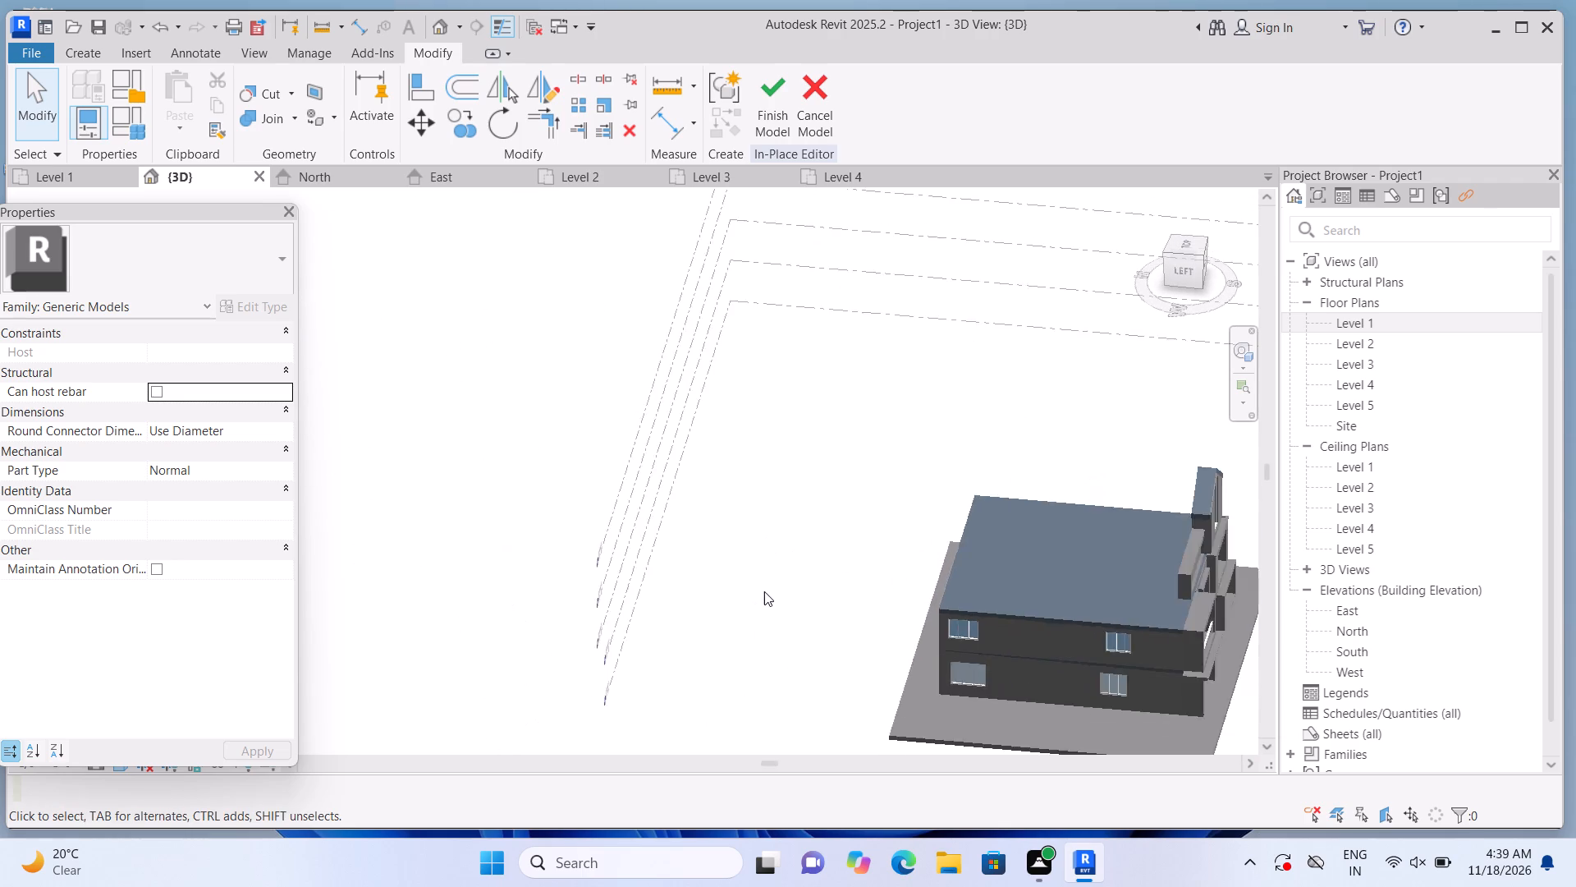
{"action": "scroll", "coordinate": [764, 591], "scroll_direction": "down", "scroll_amount": 4}
{"action": "scroll", "coordinate": [819, 689], "scroll_direction": "up", "scroll_amount": 5}
{"action": "scroll", "coordinate": [511, 618], "scroll_direction": "down", "scroll_amount": 5}
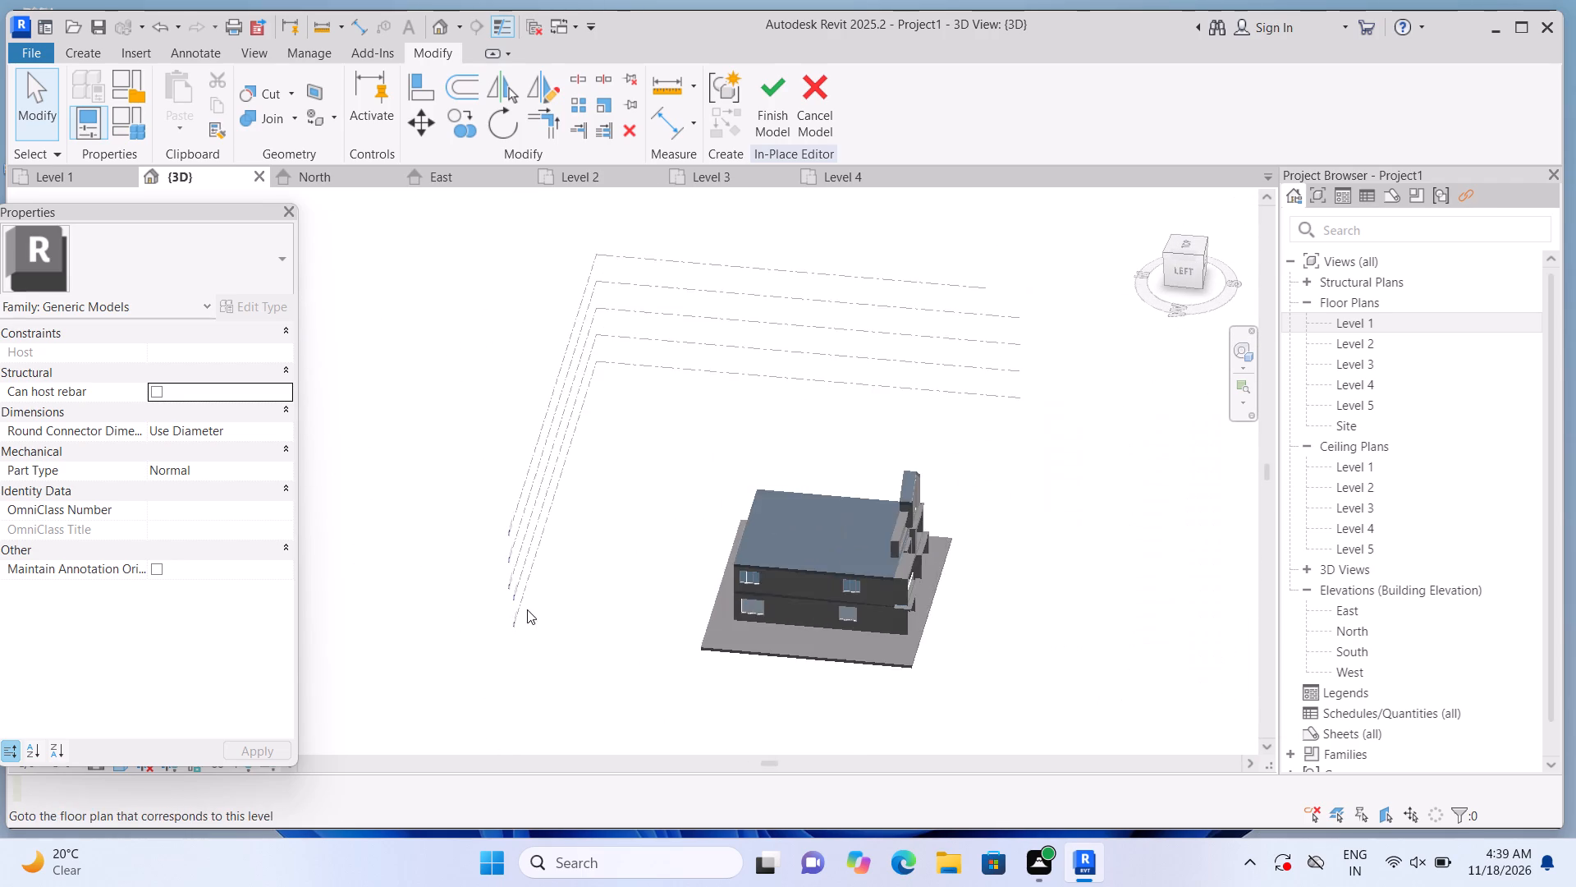
{"action": "scroll", "coordinate": [527, 609], "scroll_direction": "down", "scroll_amount": 2}
{"action": "middle_click_drag", "start_coordinate": [700, 755], "coordinate": [706, 752], "text": "shift"}
{"action": "scroll", "coordinate": [700, 755], "scroll_direction": "down", "scroll_amount": 1, "text": "shift"}
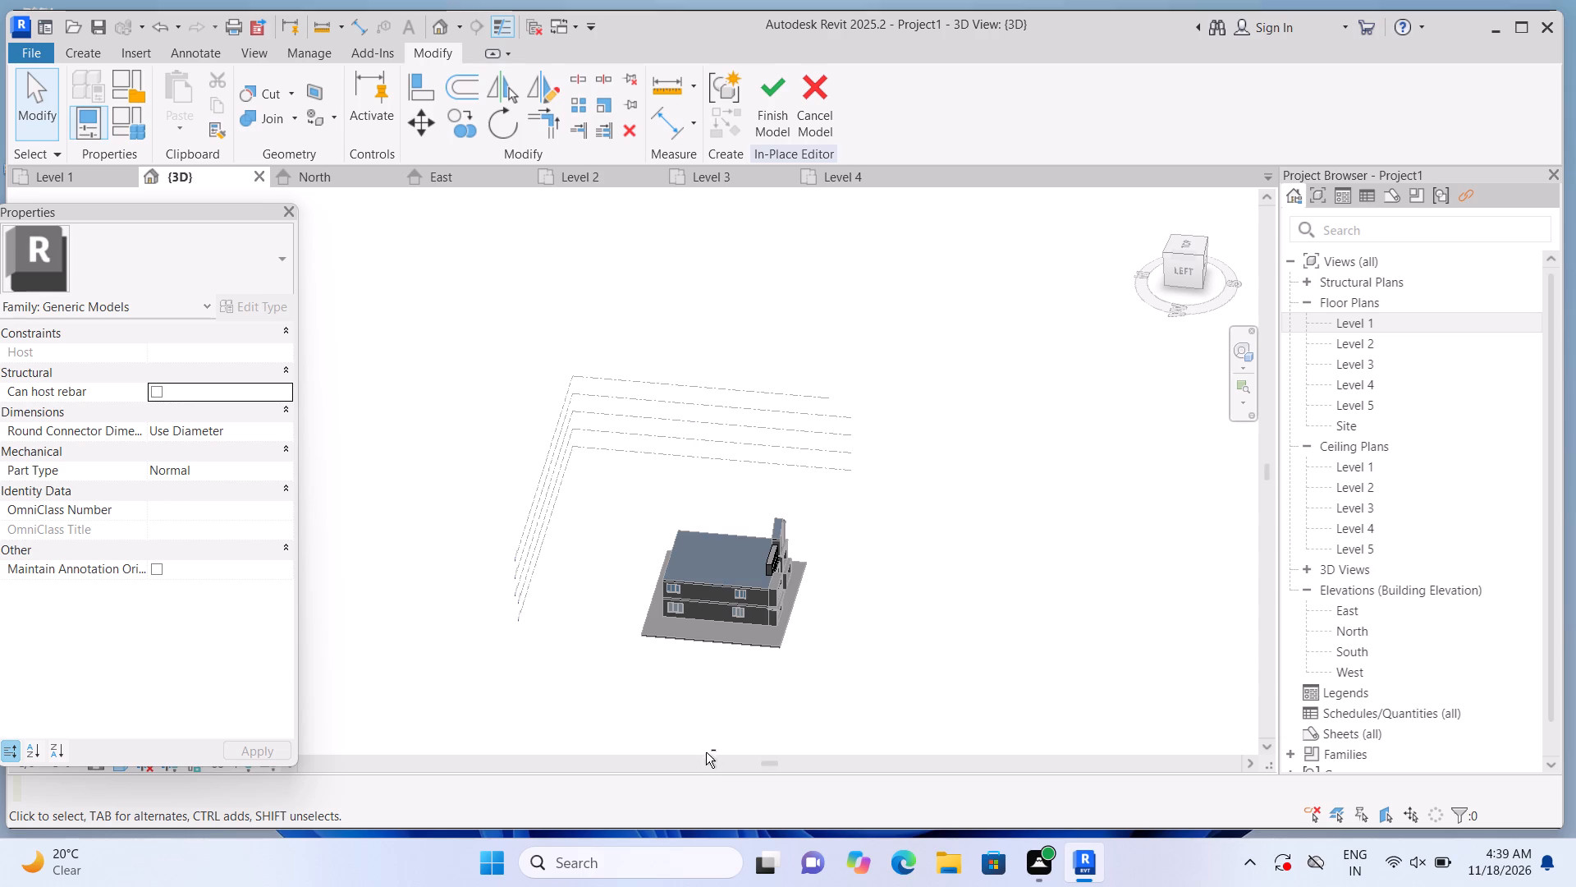
{"action": "middle_click_drag", "start_coordinate": [706, 752], "coordinate": [789, 742], "text": "shift"}
{"action": "scroll", "coordinate": [663, 678], "scroll_direction": "up", "scroll_amount": 1}
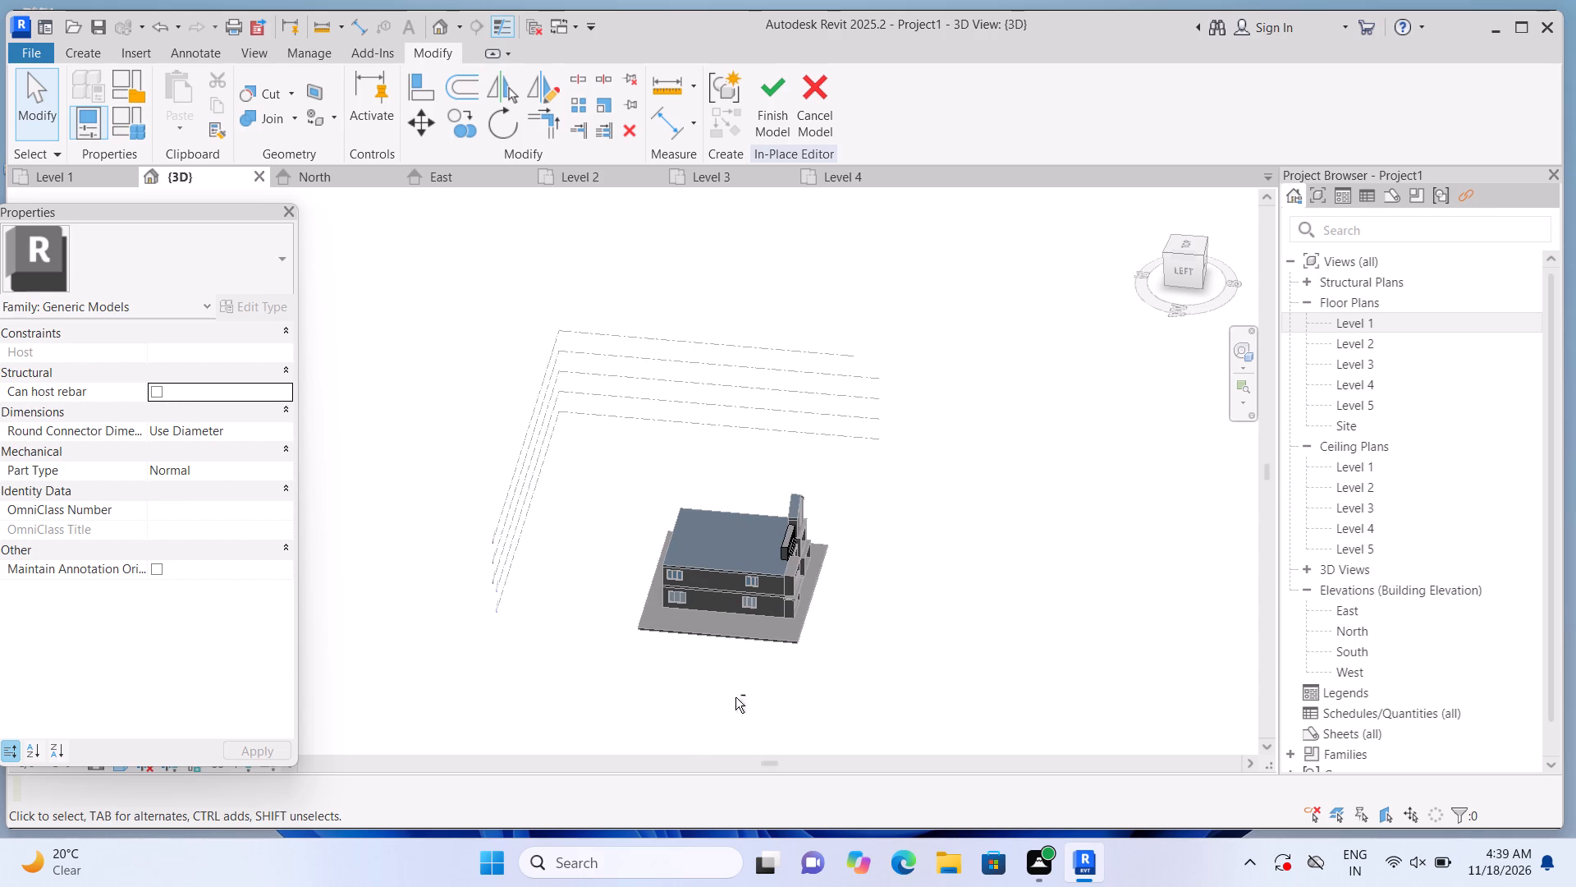
{"action": "middle_click_drag", "start_coordinate": [789, 699], "coordinate": [881, 688], "text": "shift"}
{"action": "scroll", "coordinate": [888, 590], "scroll_direction": "up", "scroll_amount": 9, "text": "shift"}
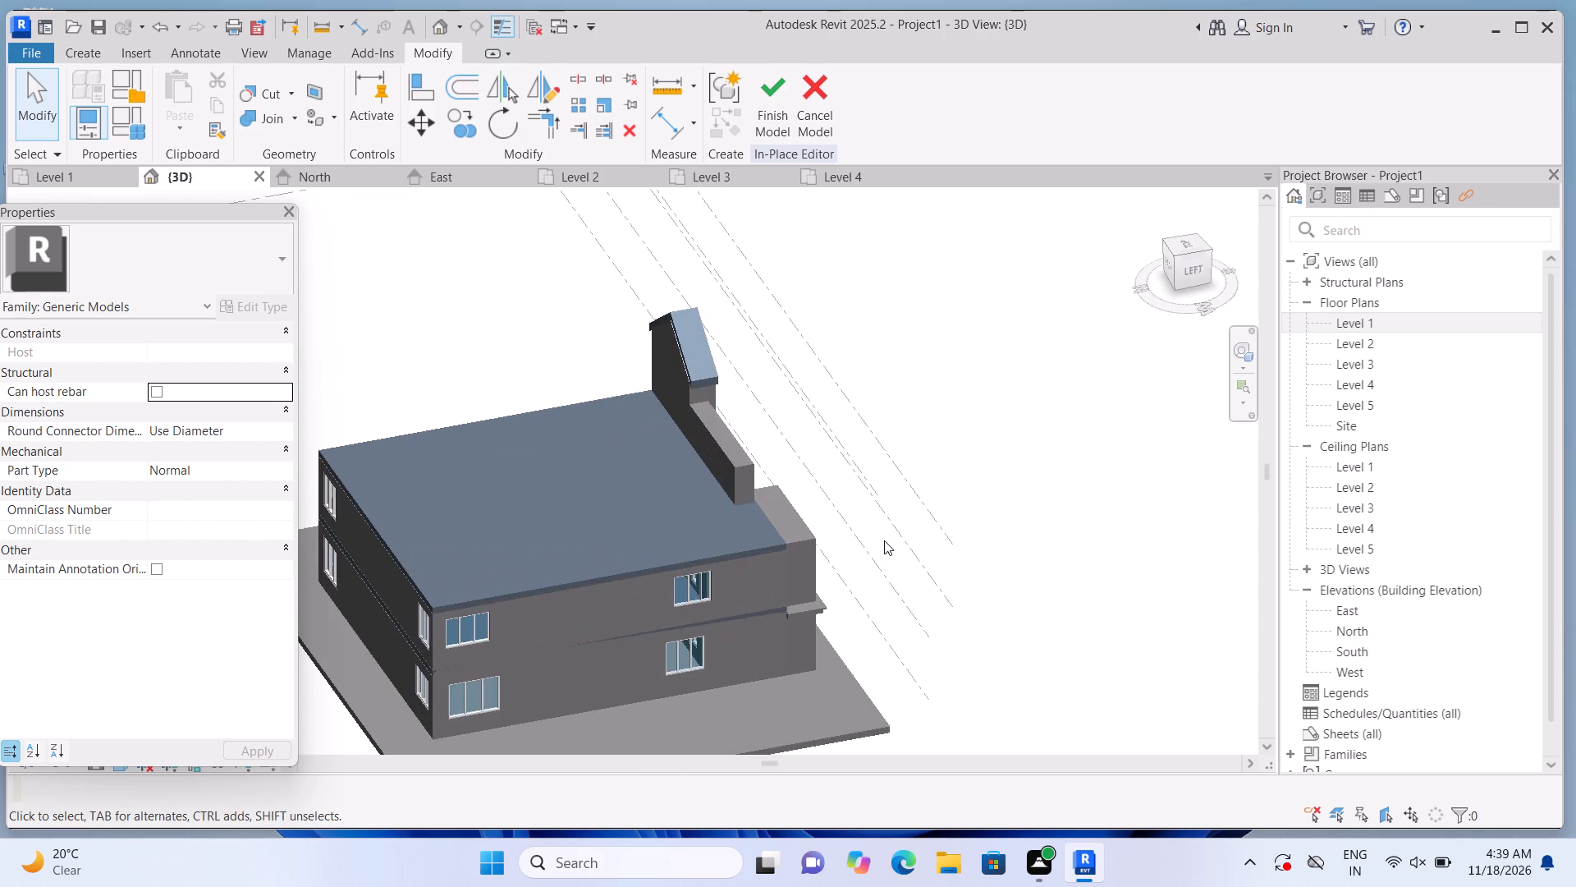
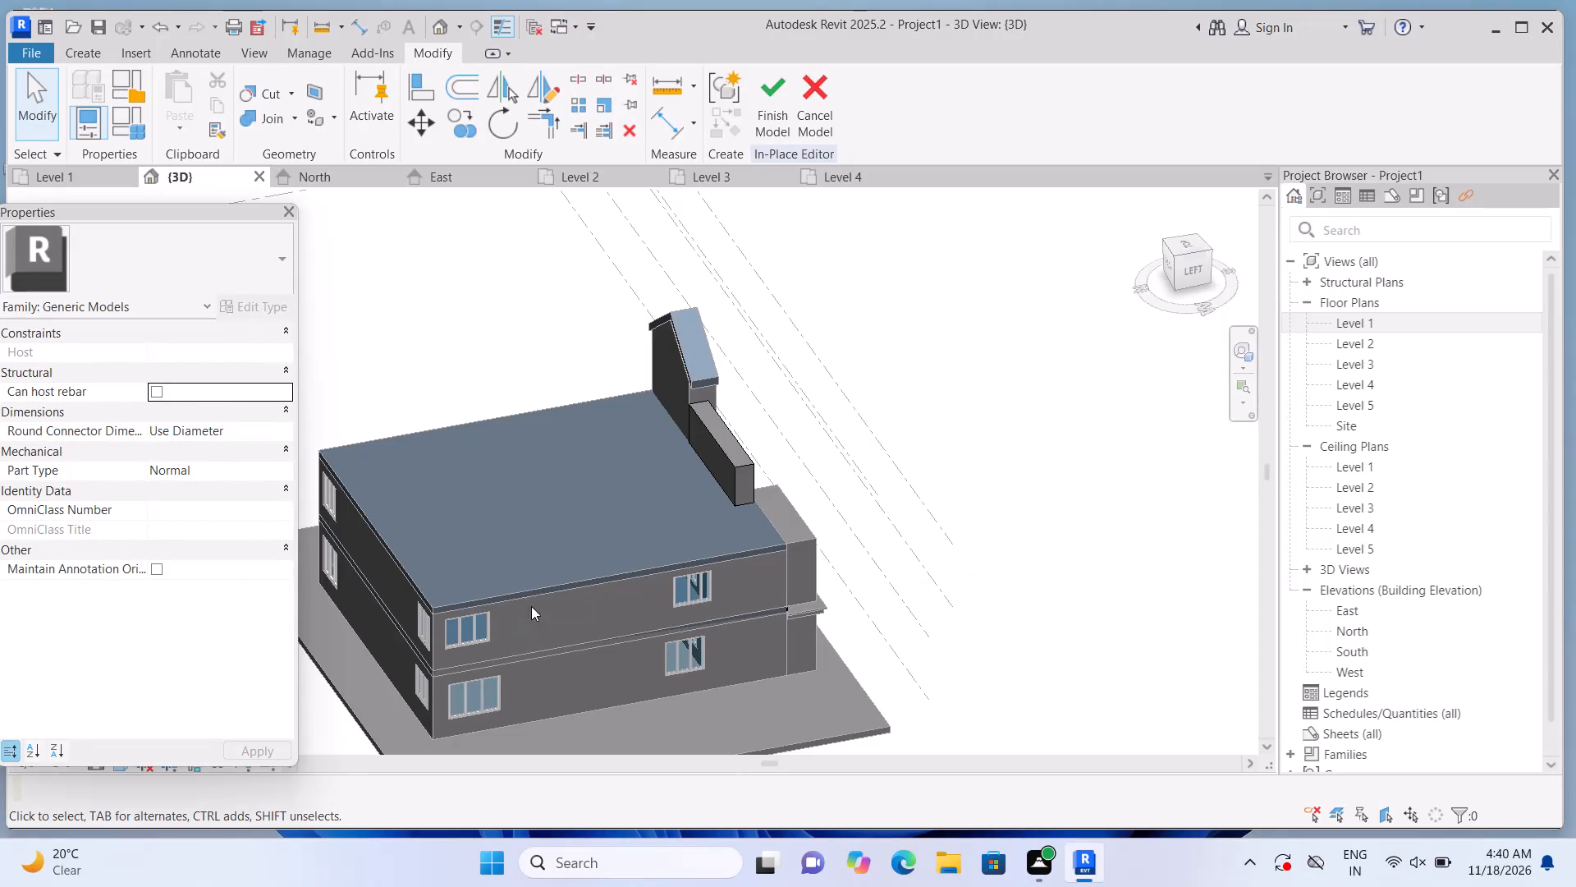
Start an extrusion on the roof surface and sketch a rectangle about 13'-1" long at the front corner, beside the recessed block.
{"action": "scroll", "coordinate": [547, 601], "scroll_direction": "down", "scroll_amount": 1}
{"action": "scroll", "coordinate": [387, 708], "scroll_direction": "up", "scroll_amount": 1}
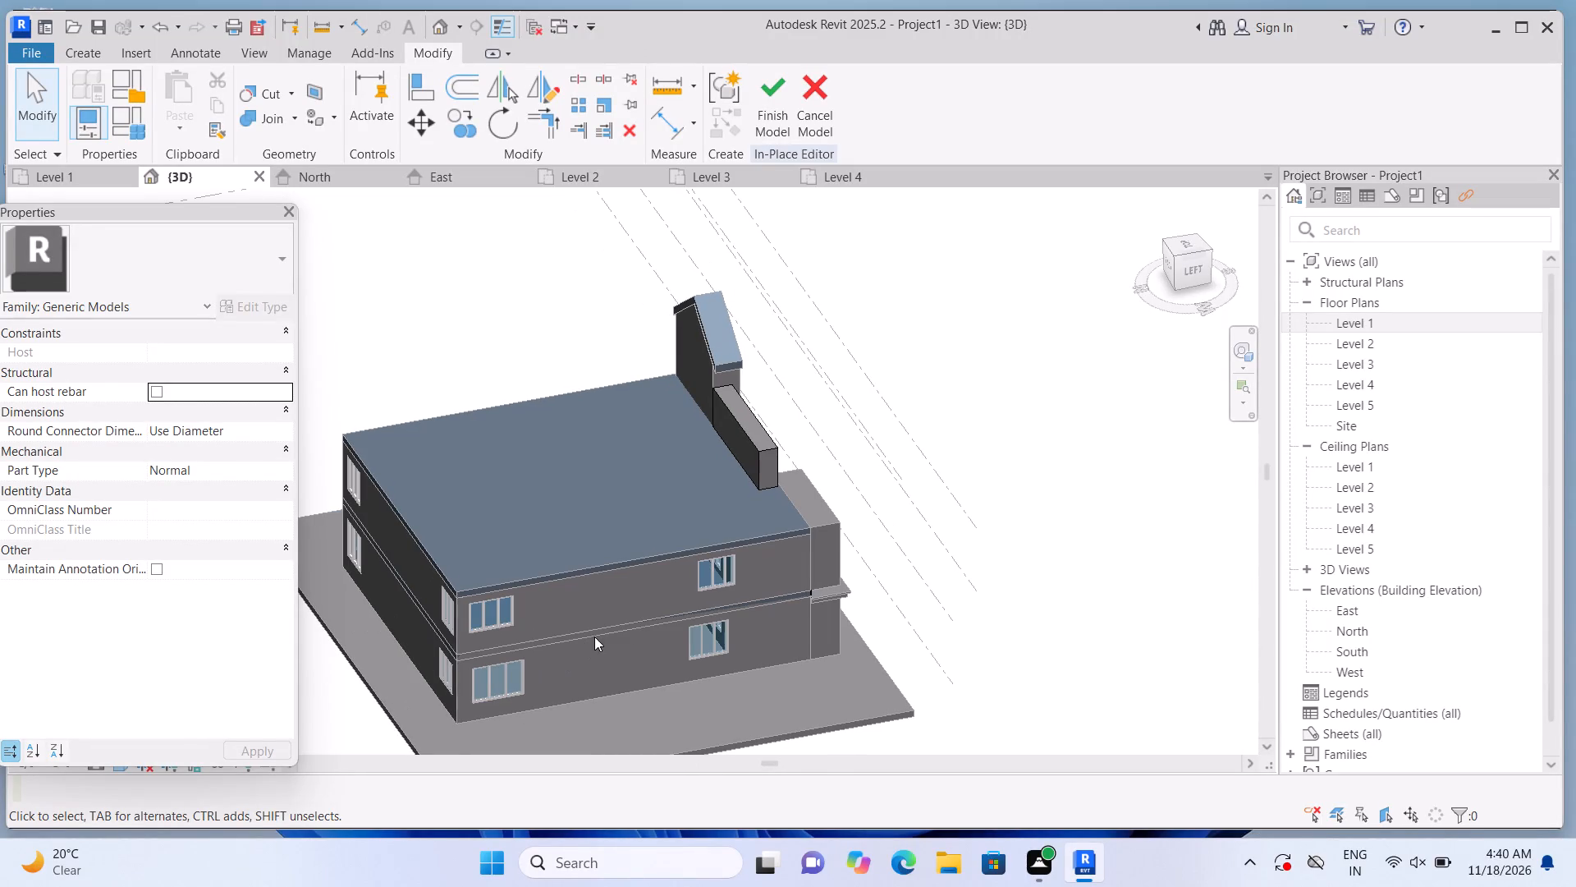
{"action": "scroll", "coordinate": [681, 554], "scroll_direction": "up", "scroll_amount": 1}
{"action": "scroll", "coordinate": [876, 507], "scroll_direction": "up", "scroll_amount": 2}
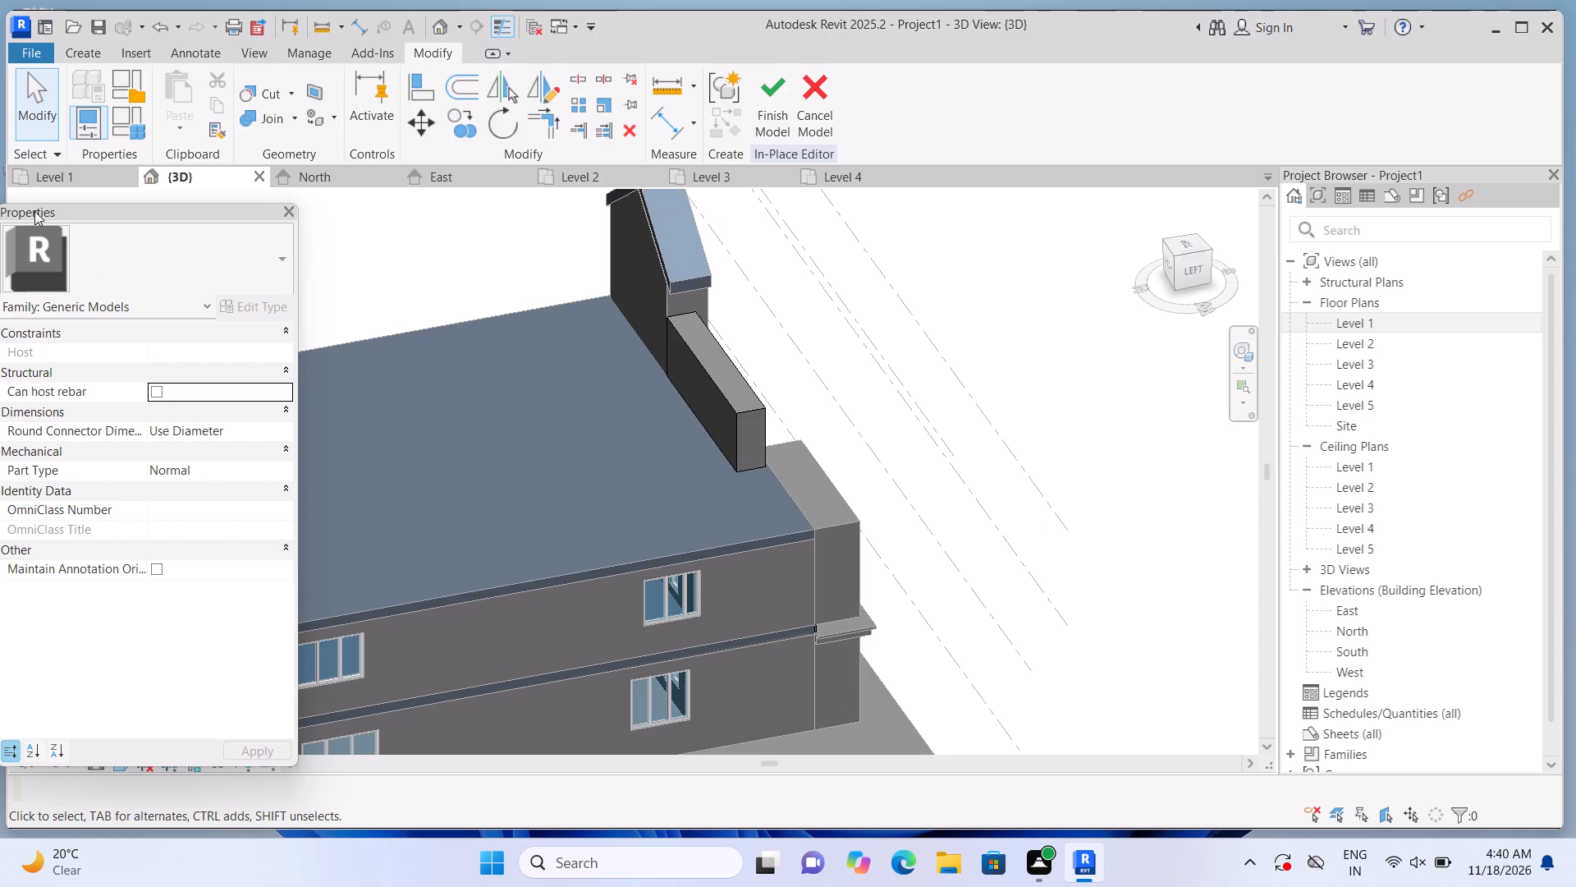
{"action": "left_click", "coordinate": [92, 43]}
{"action": "left_click", "coordinate": [90, 46]}
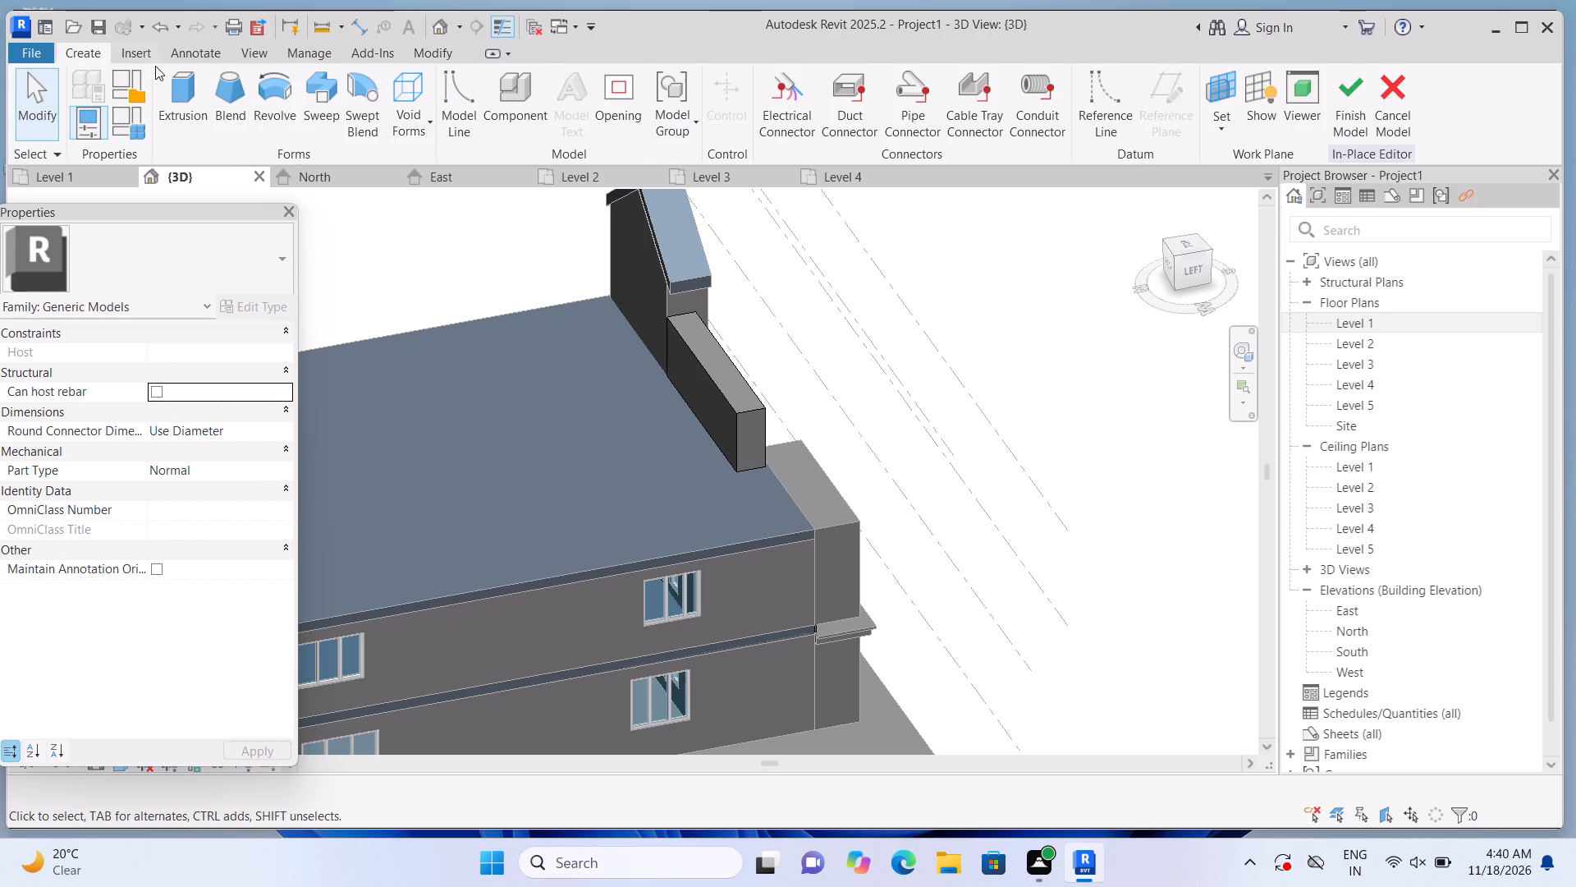
{"action": "left_click", "coordinate": [171, 76]}
{"action": "left_click", "coordinate": [1076, 131]}
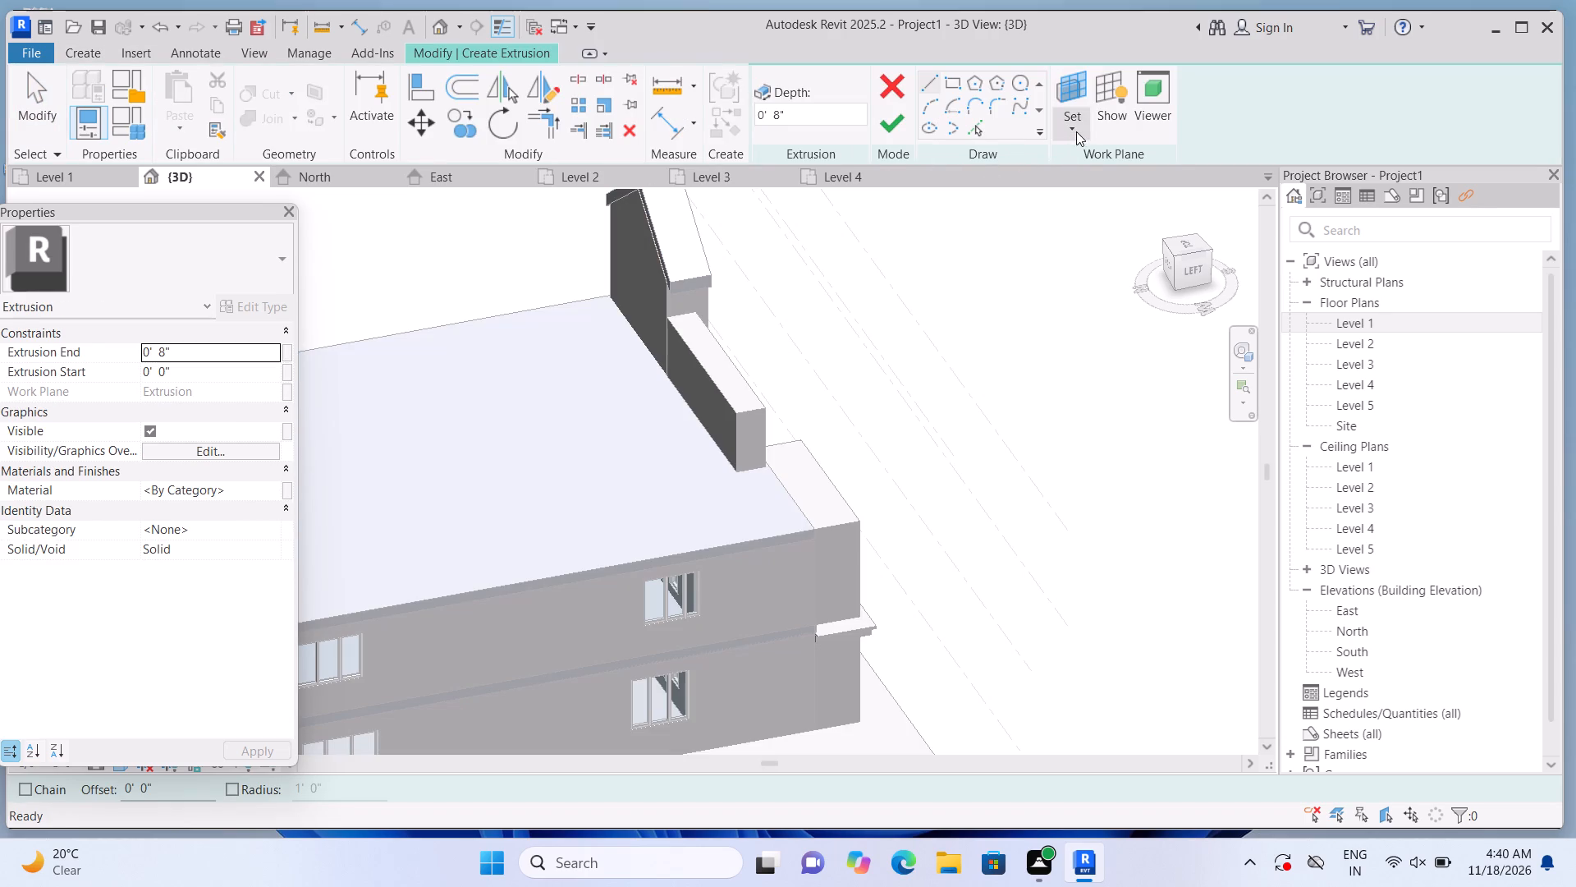
{"action": "left_click", "coordinate": [1097, 209]}
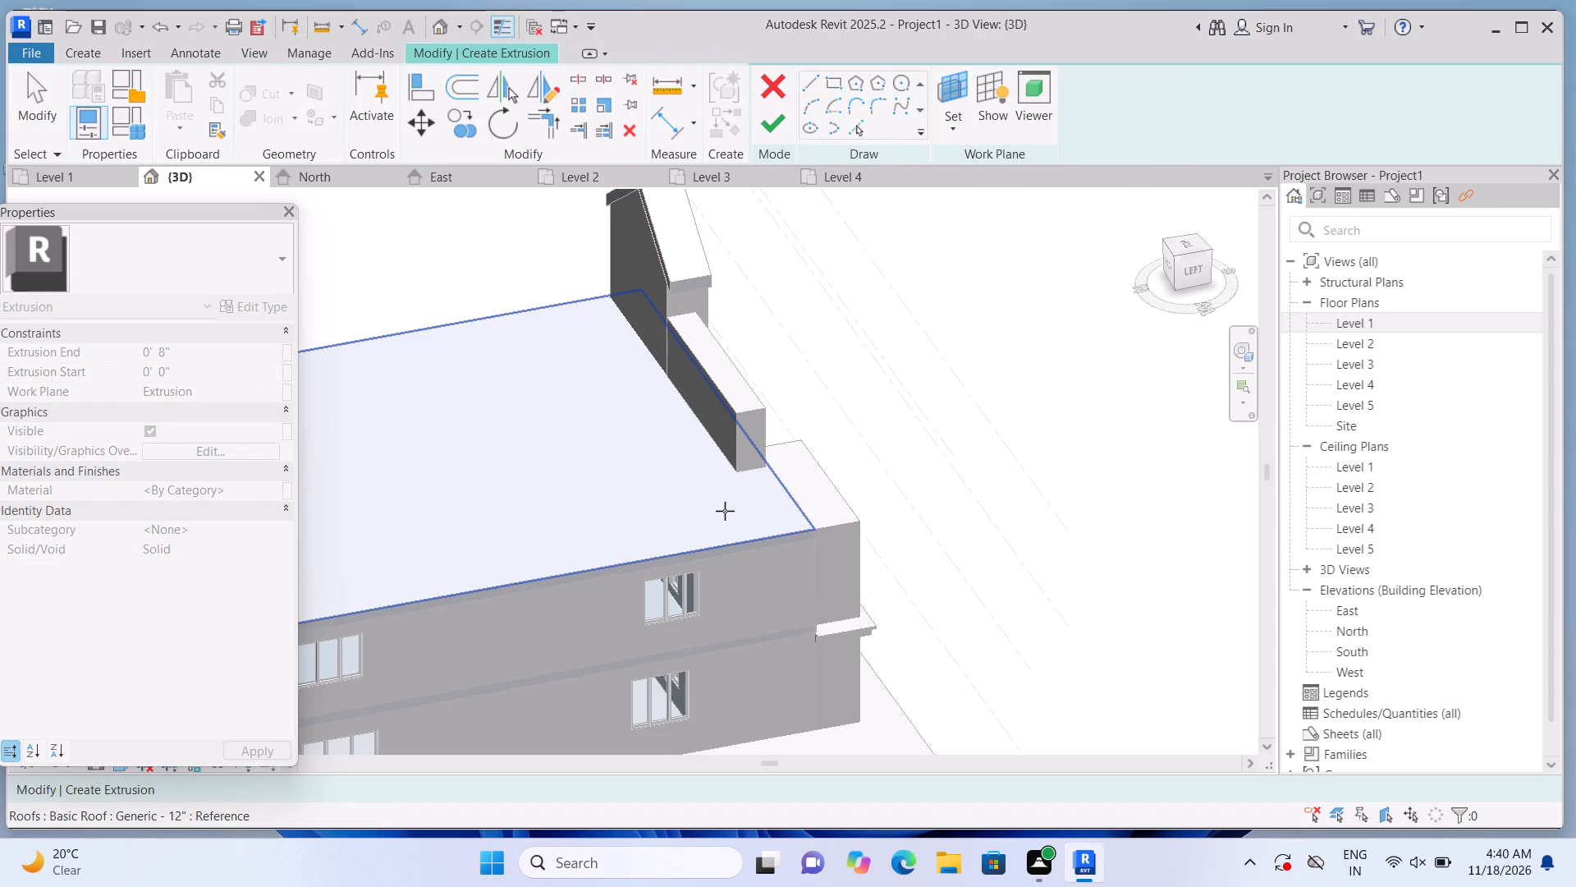
{"action": "left_click", "coordinate": [725, 511]}
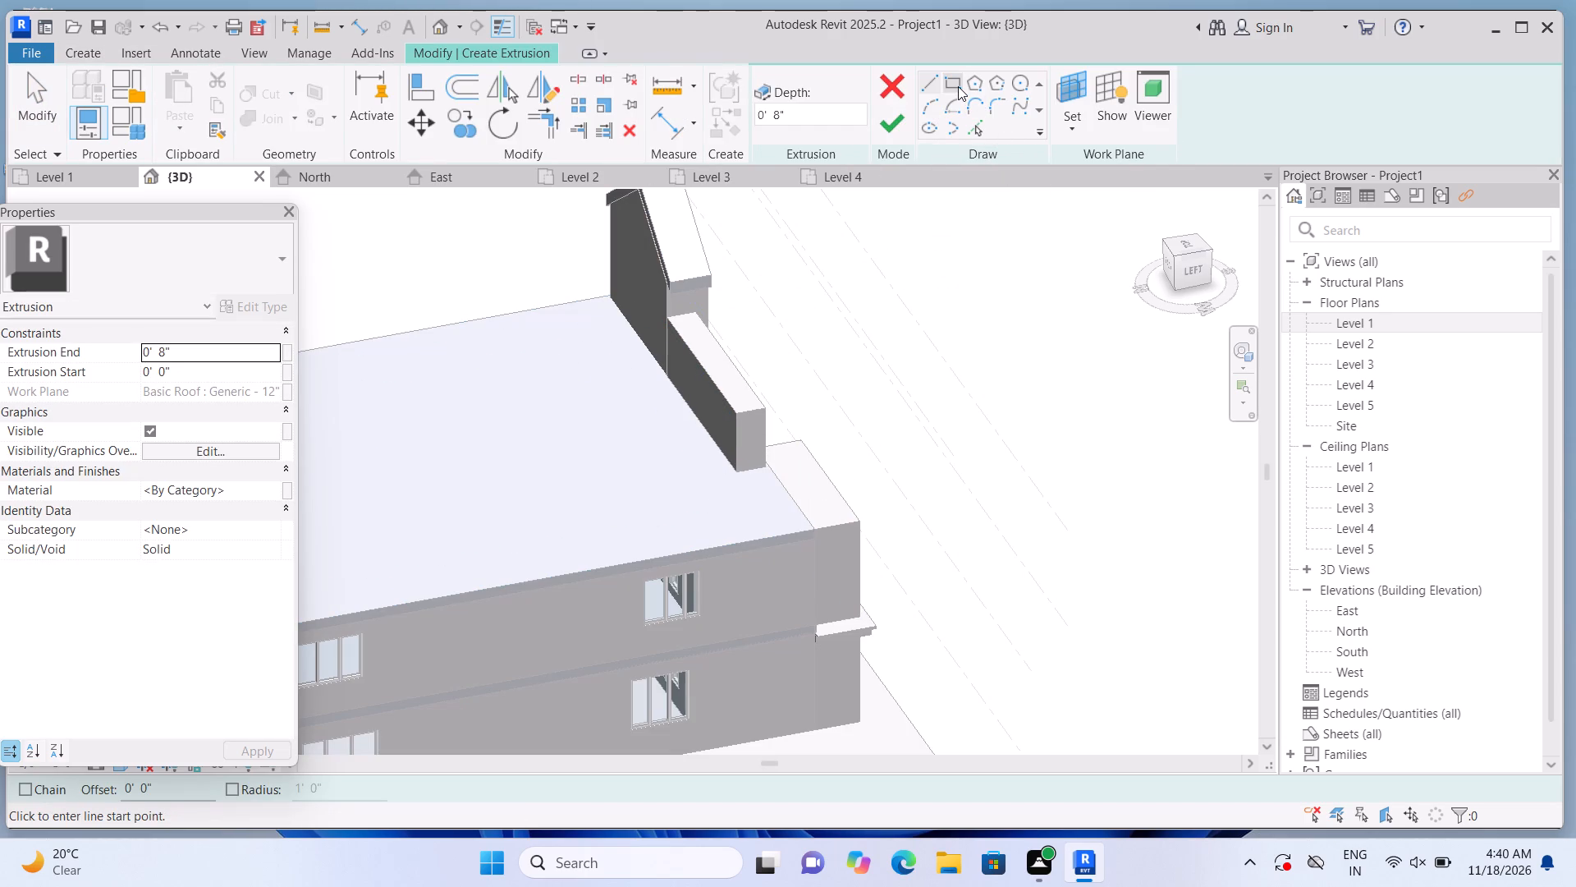
{"action": "left_click", "coordinate": [958, 86]}
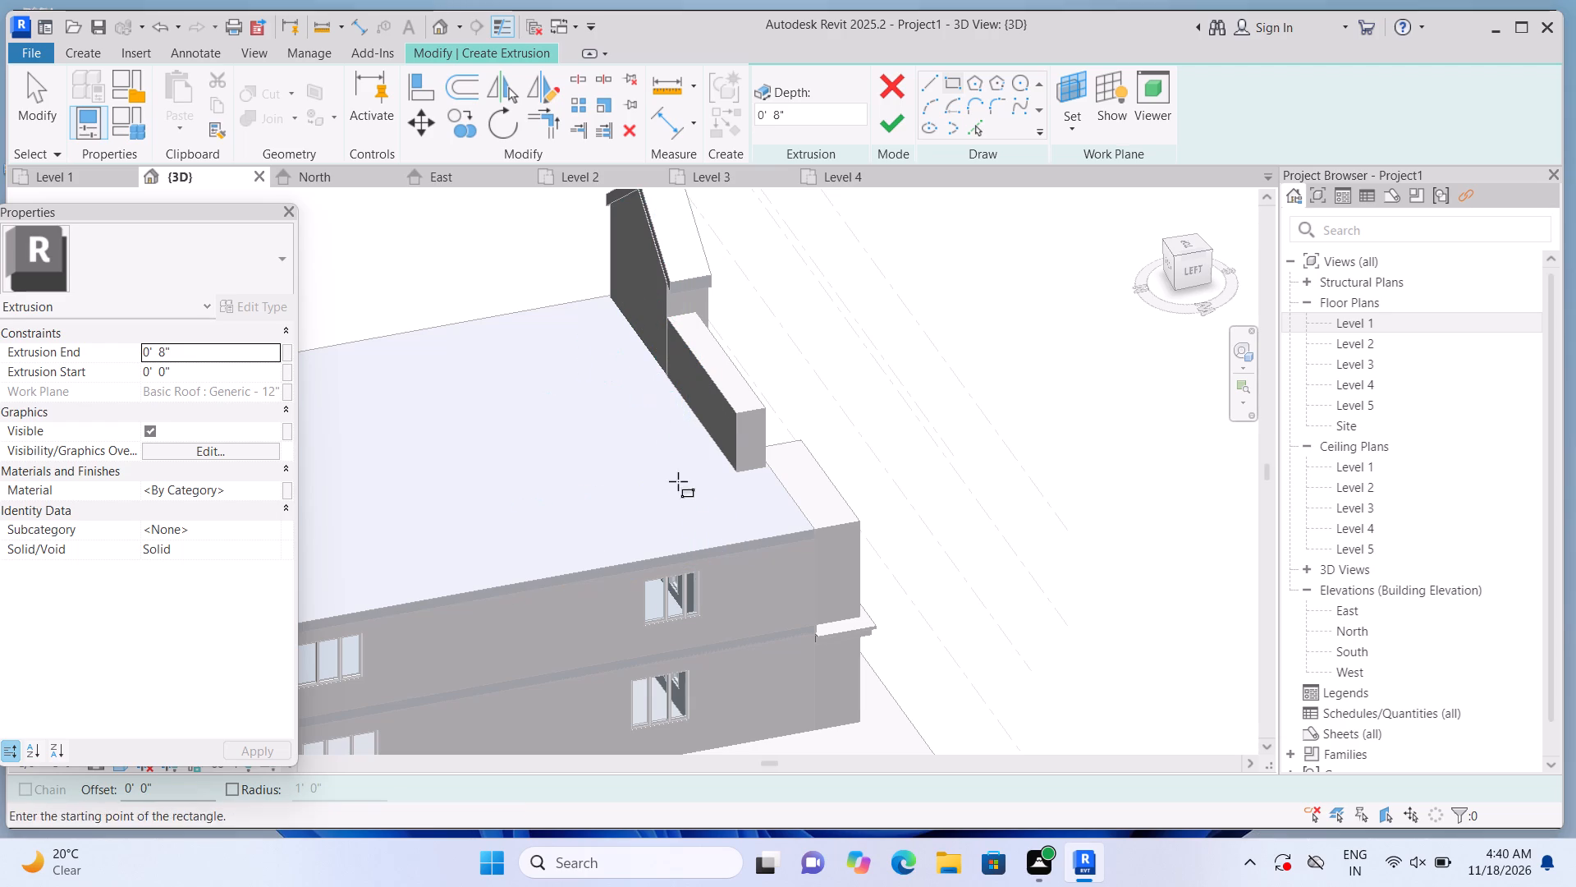
{"action": "left_click", "coordinate": [738, 466]}
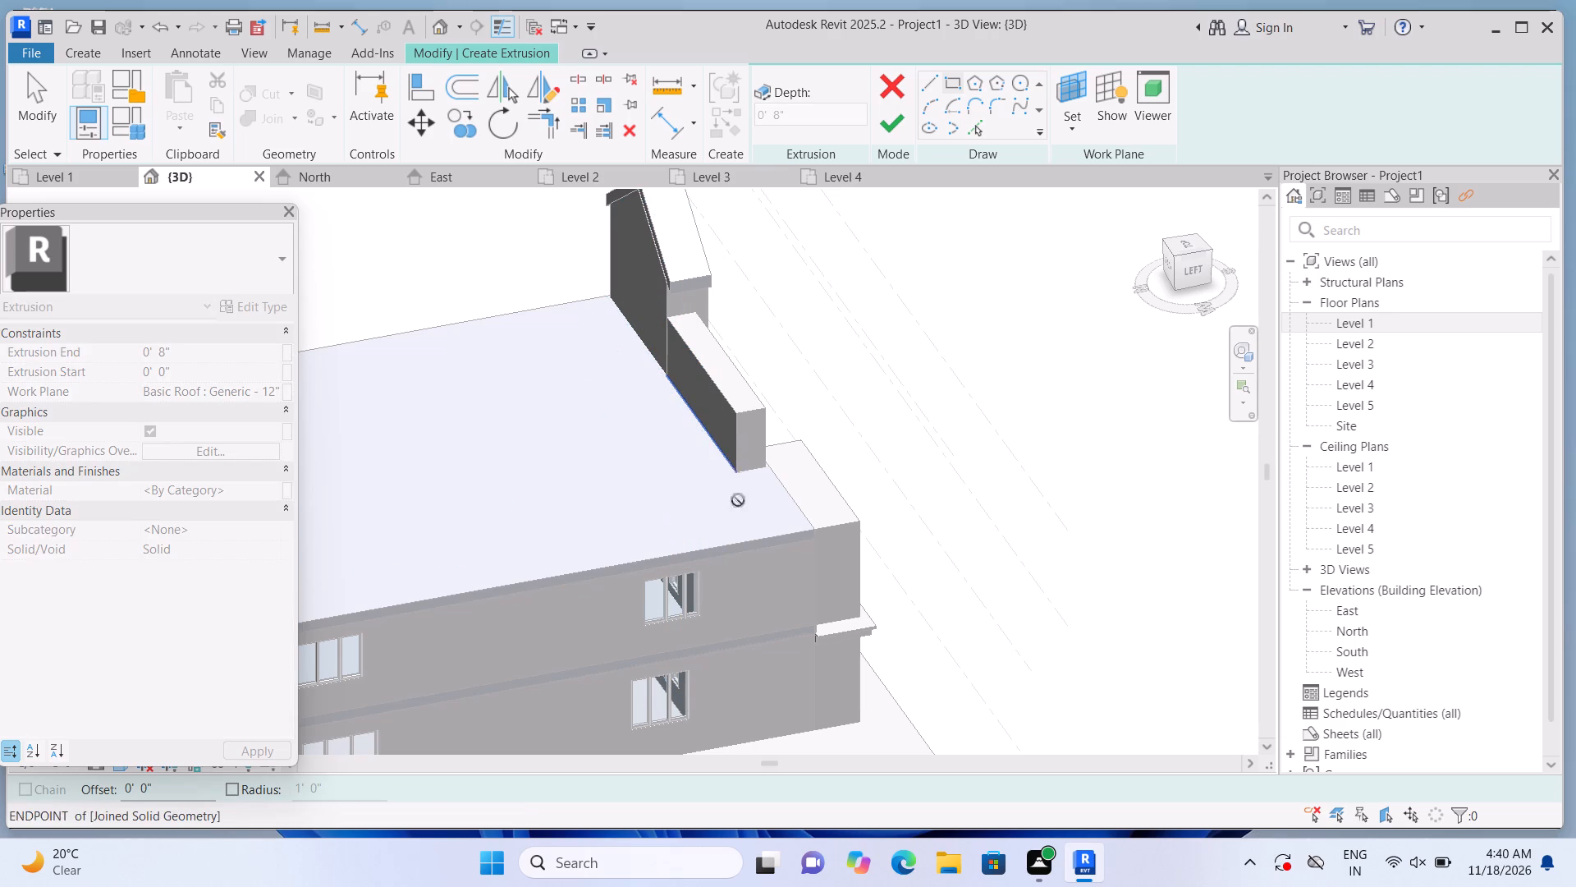
{"action": "left_click", "coordinate": [693, 554]}
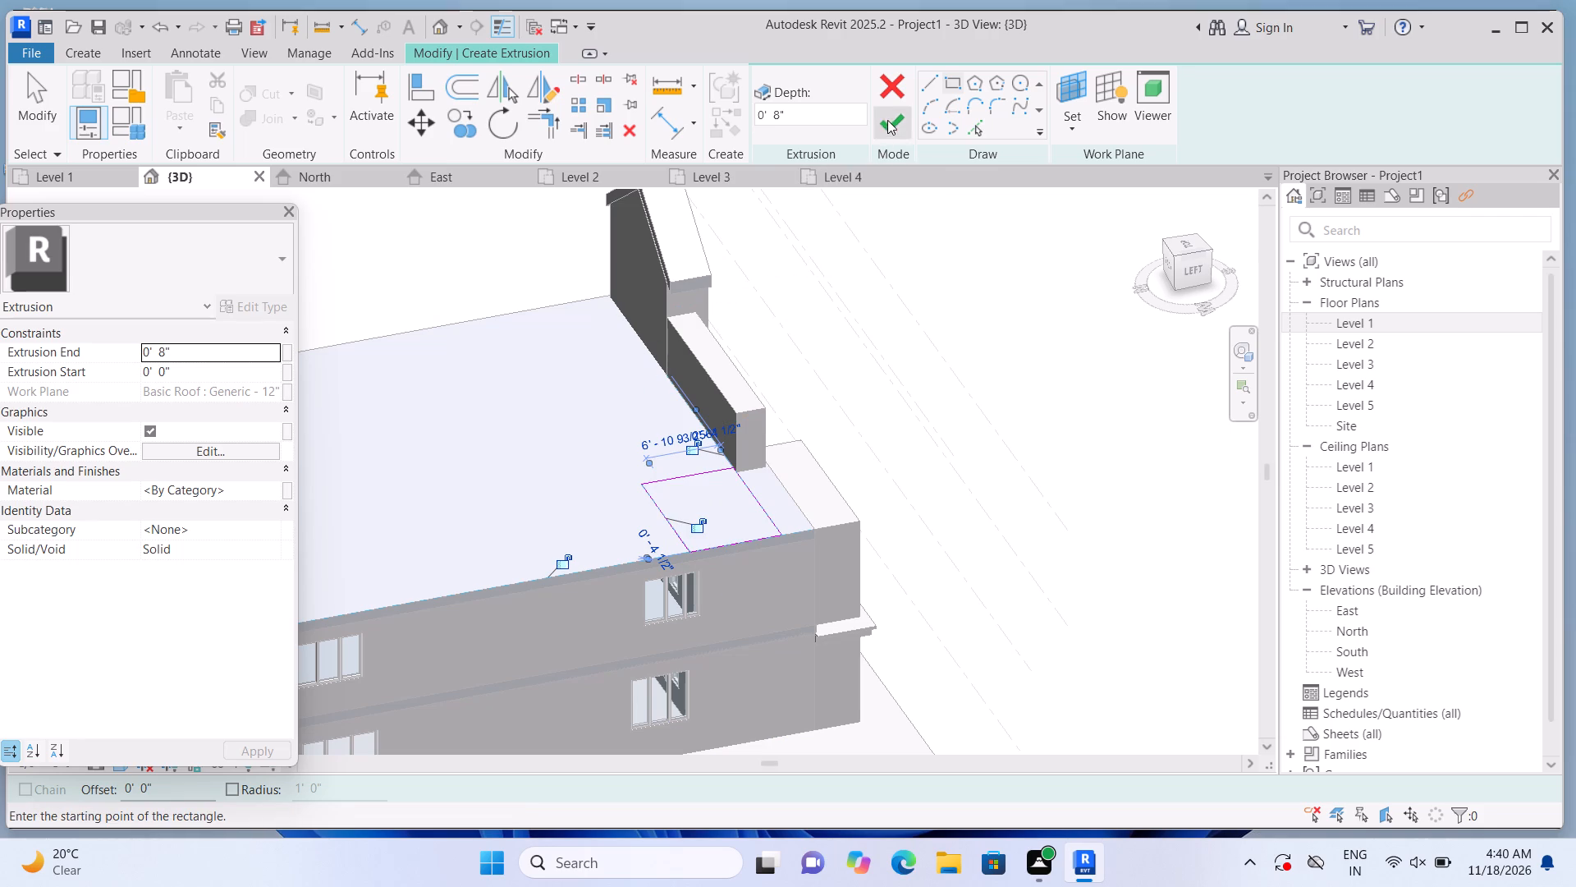
Finish the sketch and stretch the corner extrusion to a block about 7'-9" high above the roof.
{"action": "left_click", "coordinate": [887, 120]}
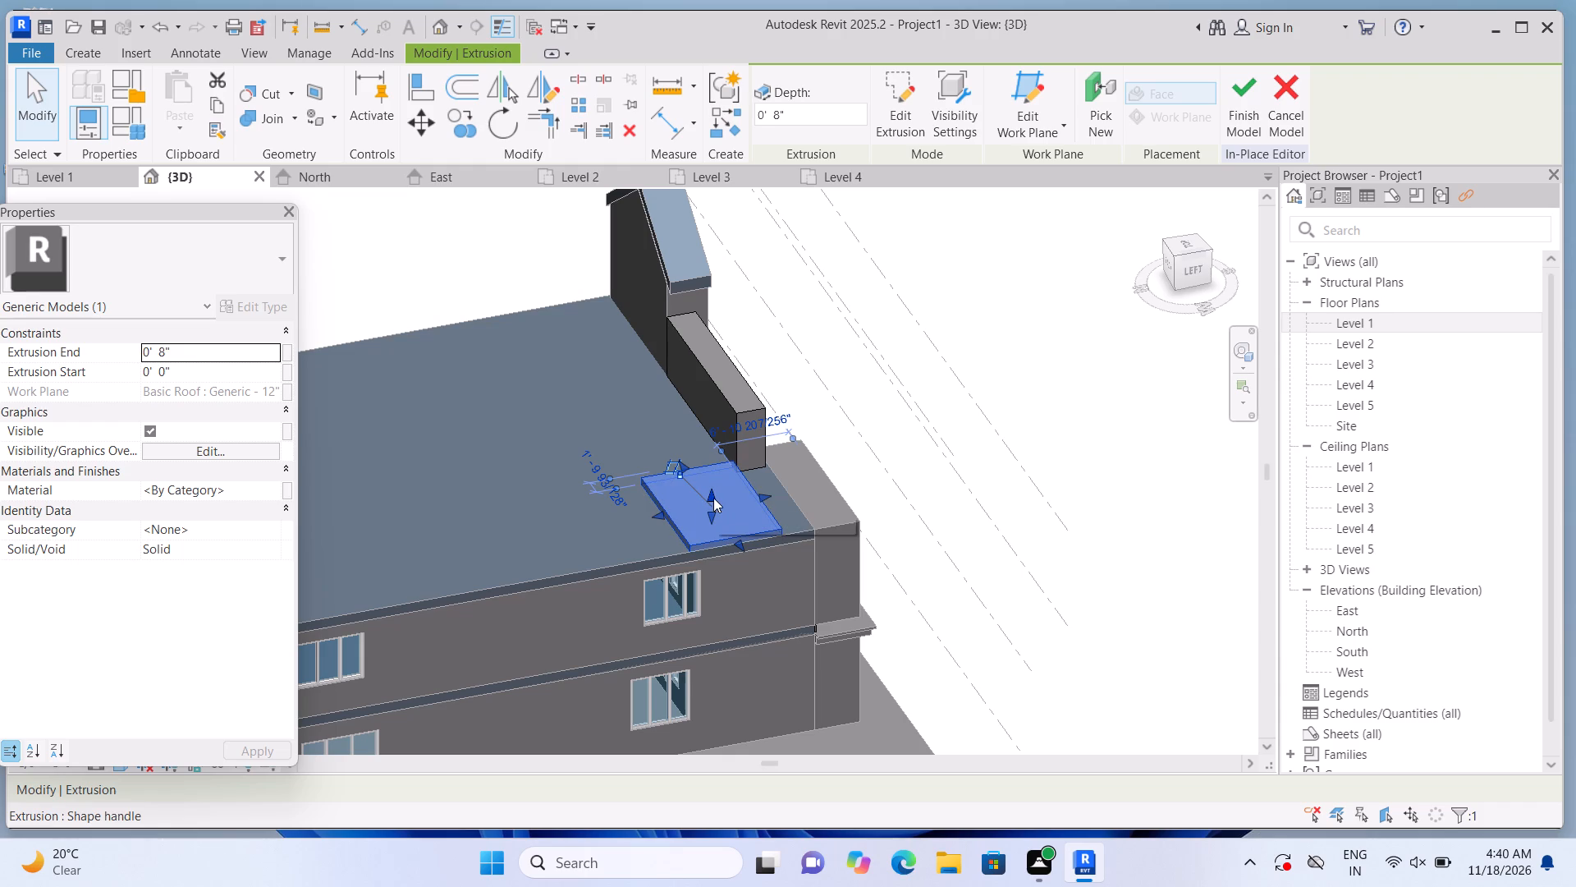
{"action": "left_click_drag", "start_coordinate": [711, 494], "coordinate": [734, 430]}
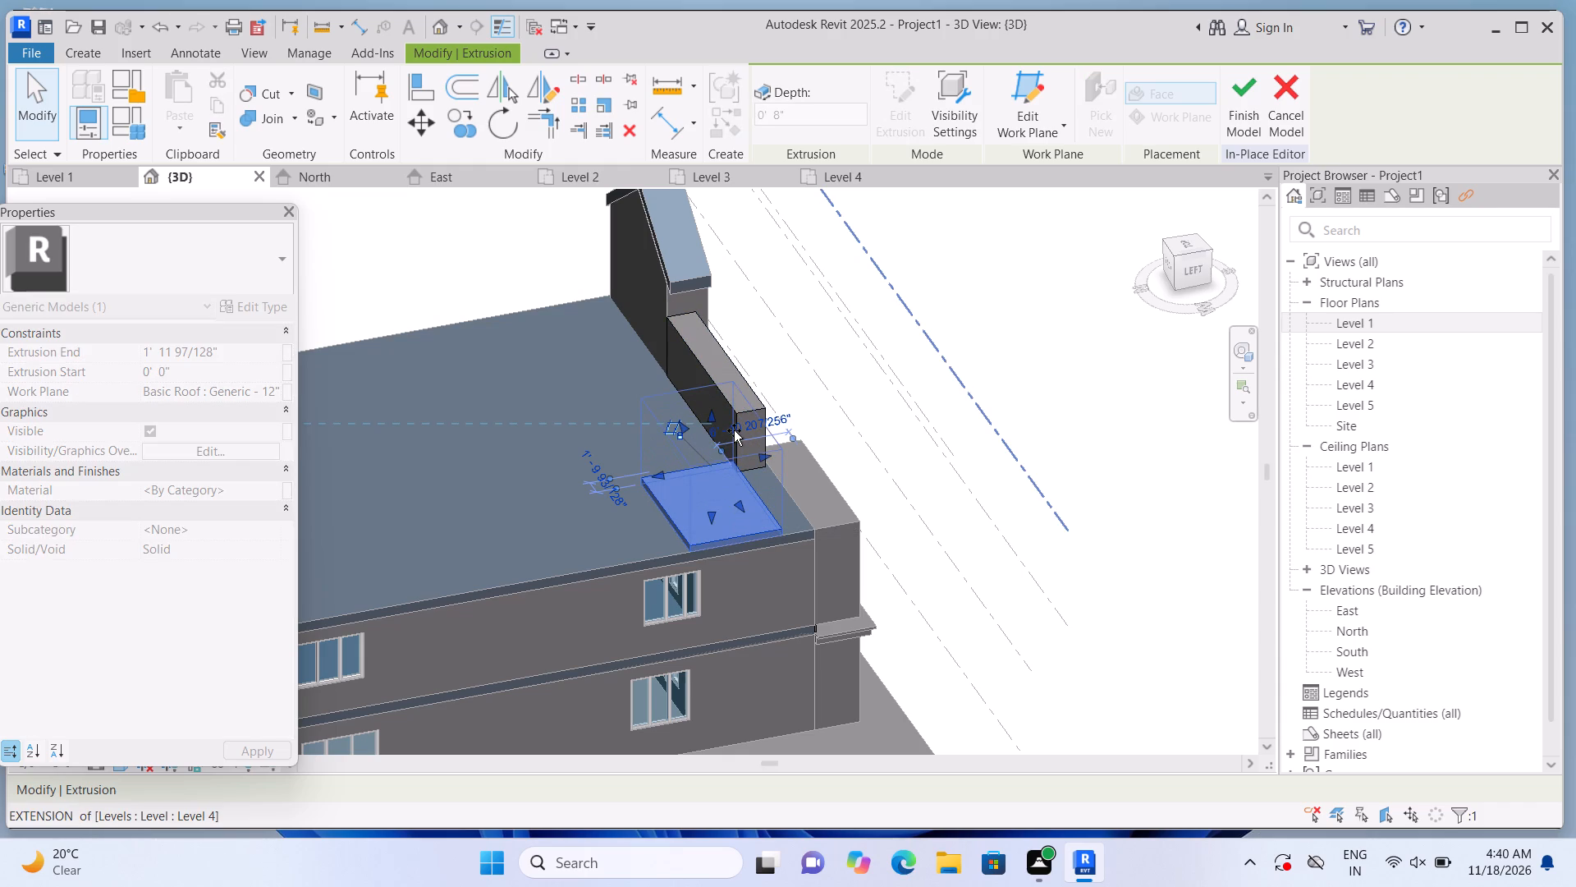
{"action": "left_click_drag", "start_coordinate": [734, 430], "coordinate": [737, 435]}
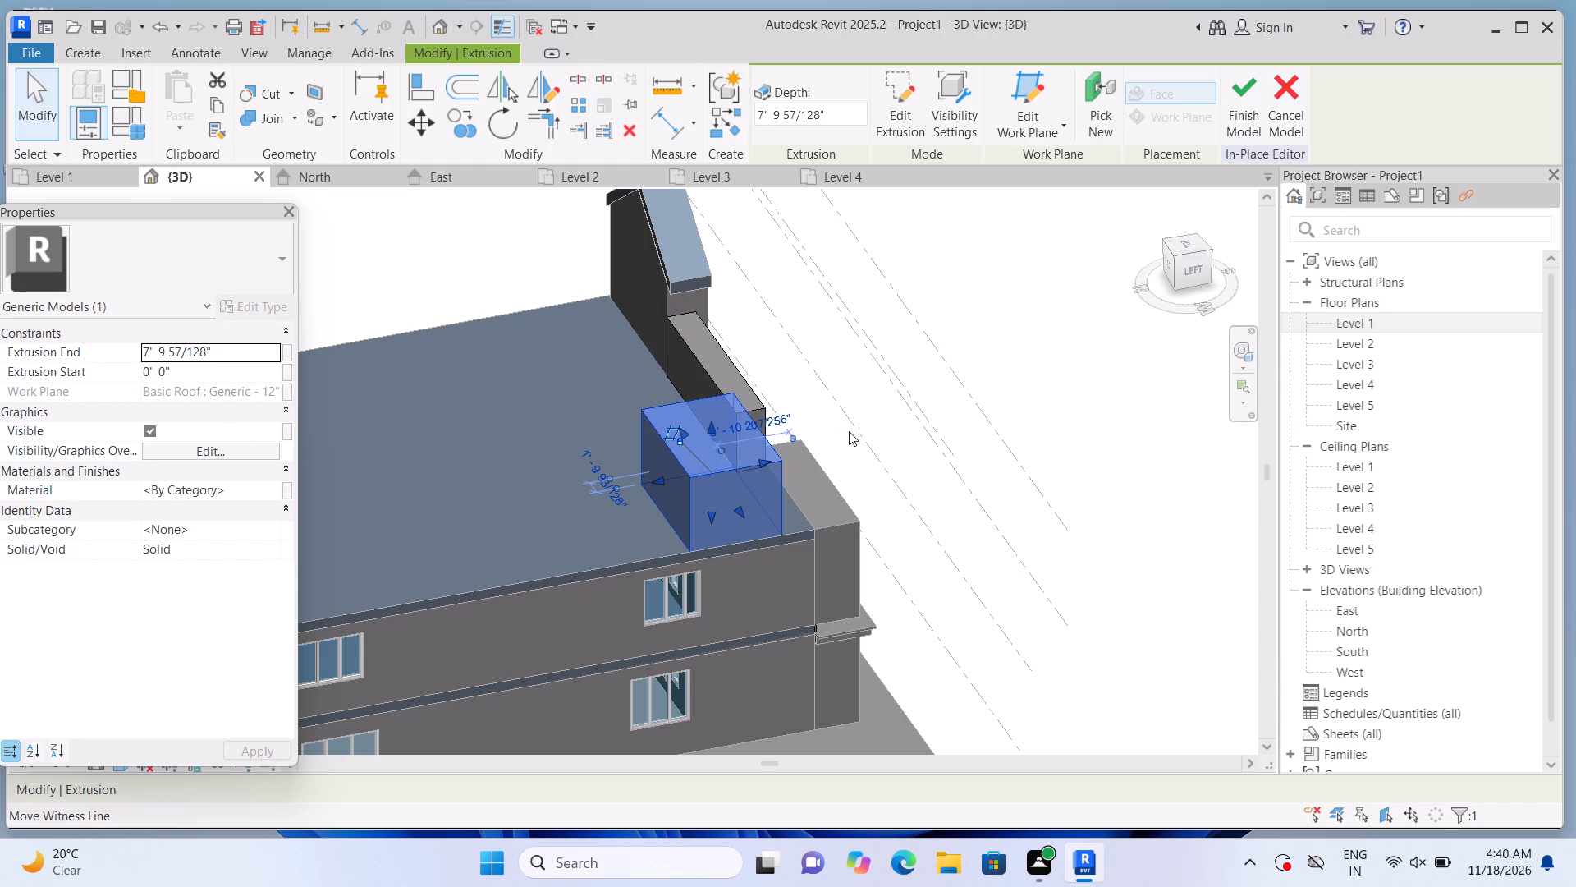
{"action": "left_click", "coordinate": [849, 431]}
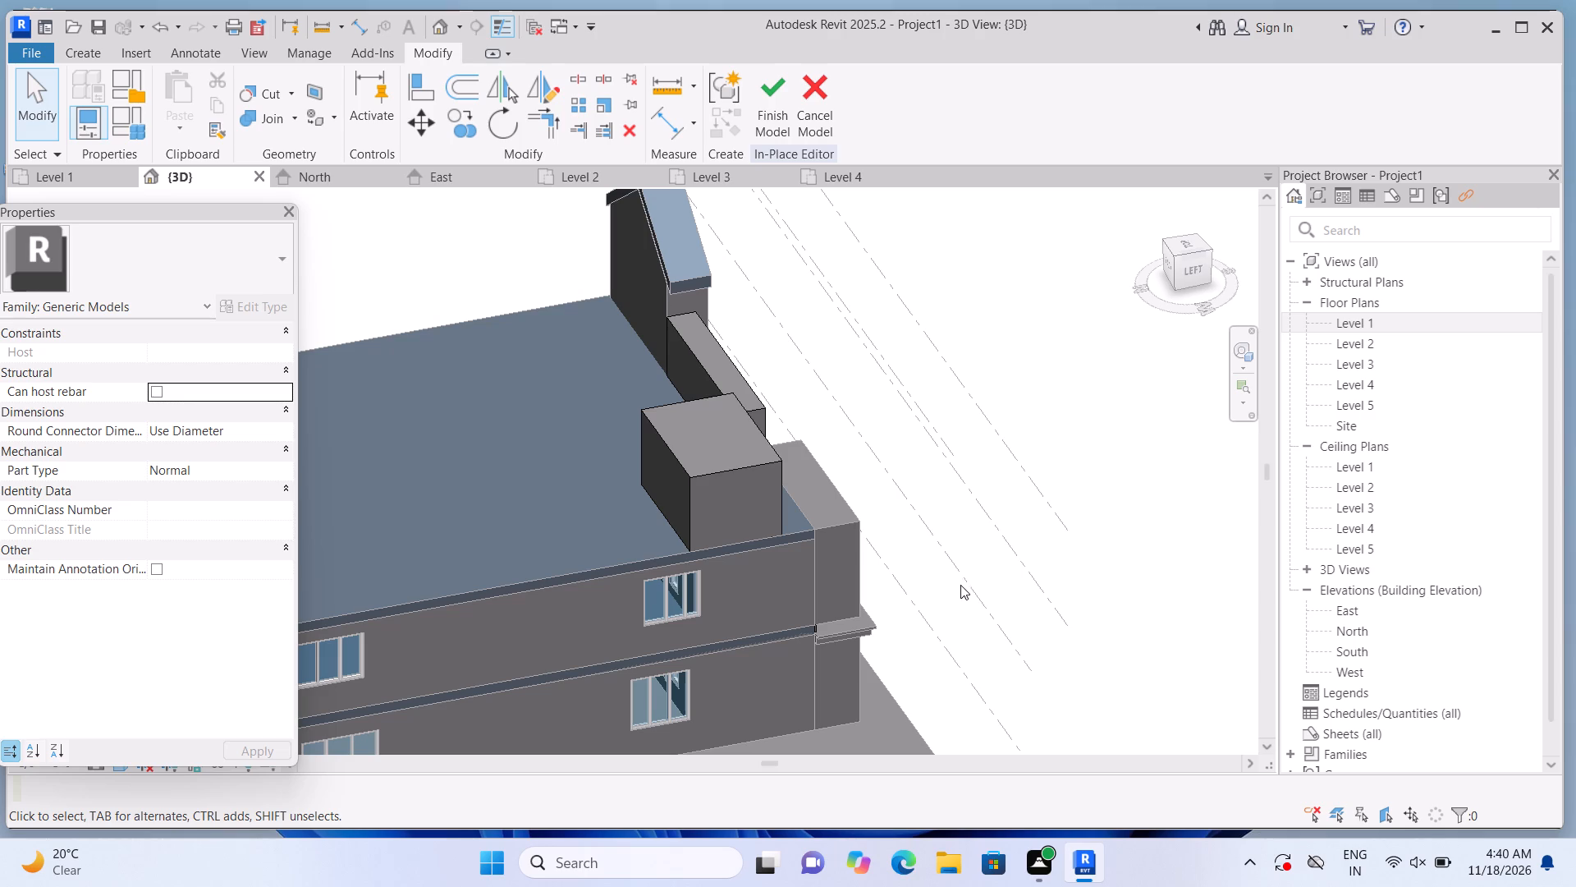
Examine the new rooftop corner block from the front and the left side, together with the recessed block and facade.
{"action": "middle_click_drag", "start_coordinate": [964, 584], "coordinate": [737, 608], "text": "shift"}
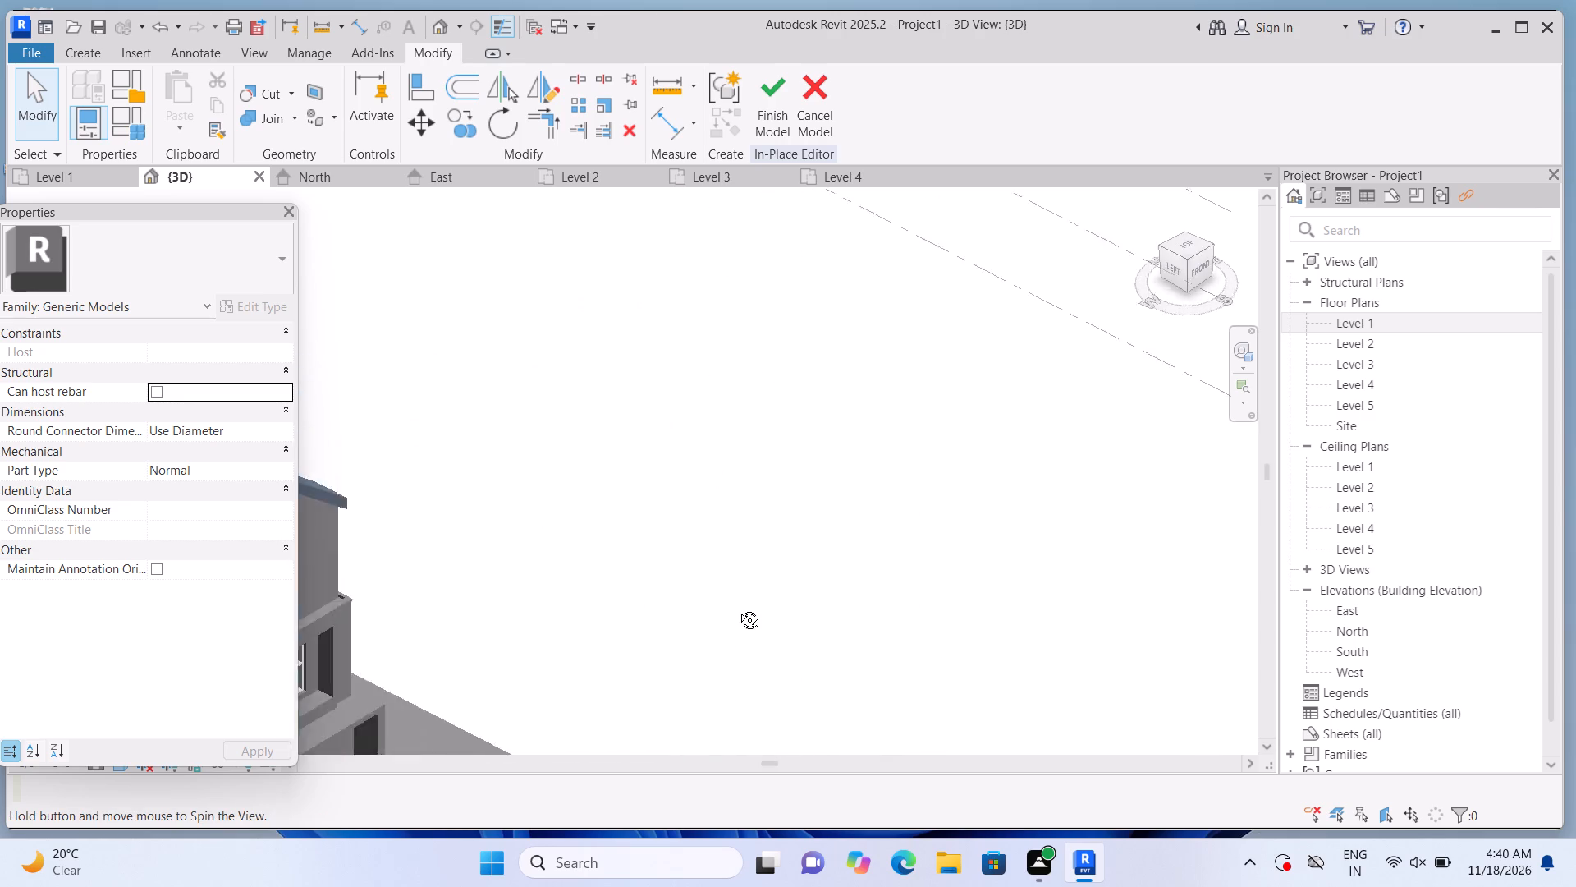
{"action": "middle_click_drag", "start_coordinate": [737, 608], "coordinate": [705, 597], "text": "shift"}
{"action": "scroll", "coordinate": [823, 556], "scroll_direction": "down", "scroll_amount": 8}
{"action": "scroll", "coordinate": [674, 592], "scroll_direction": "up", "scroll_amount": 2}
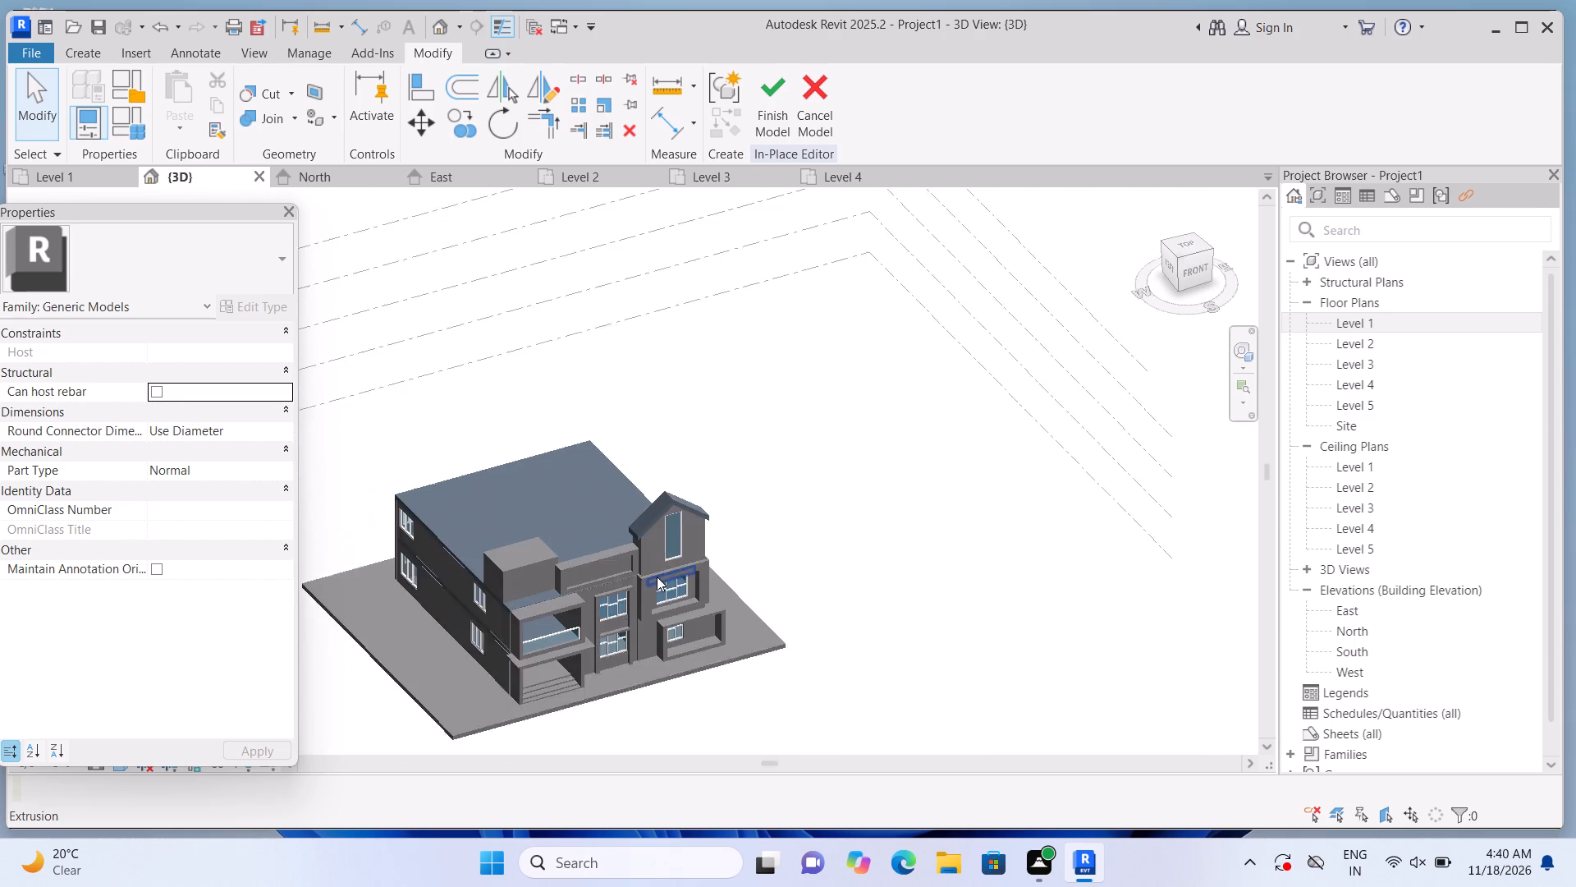
{"action": "scroll", "coordinate": [657, 577], "scroll_direction": "up", "scroll_amount": 7}
{"action": "scroll", "coordinate": [445, 650], "scroll_direction": "up", "scroll_amount": 3}
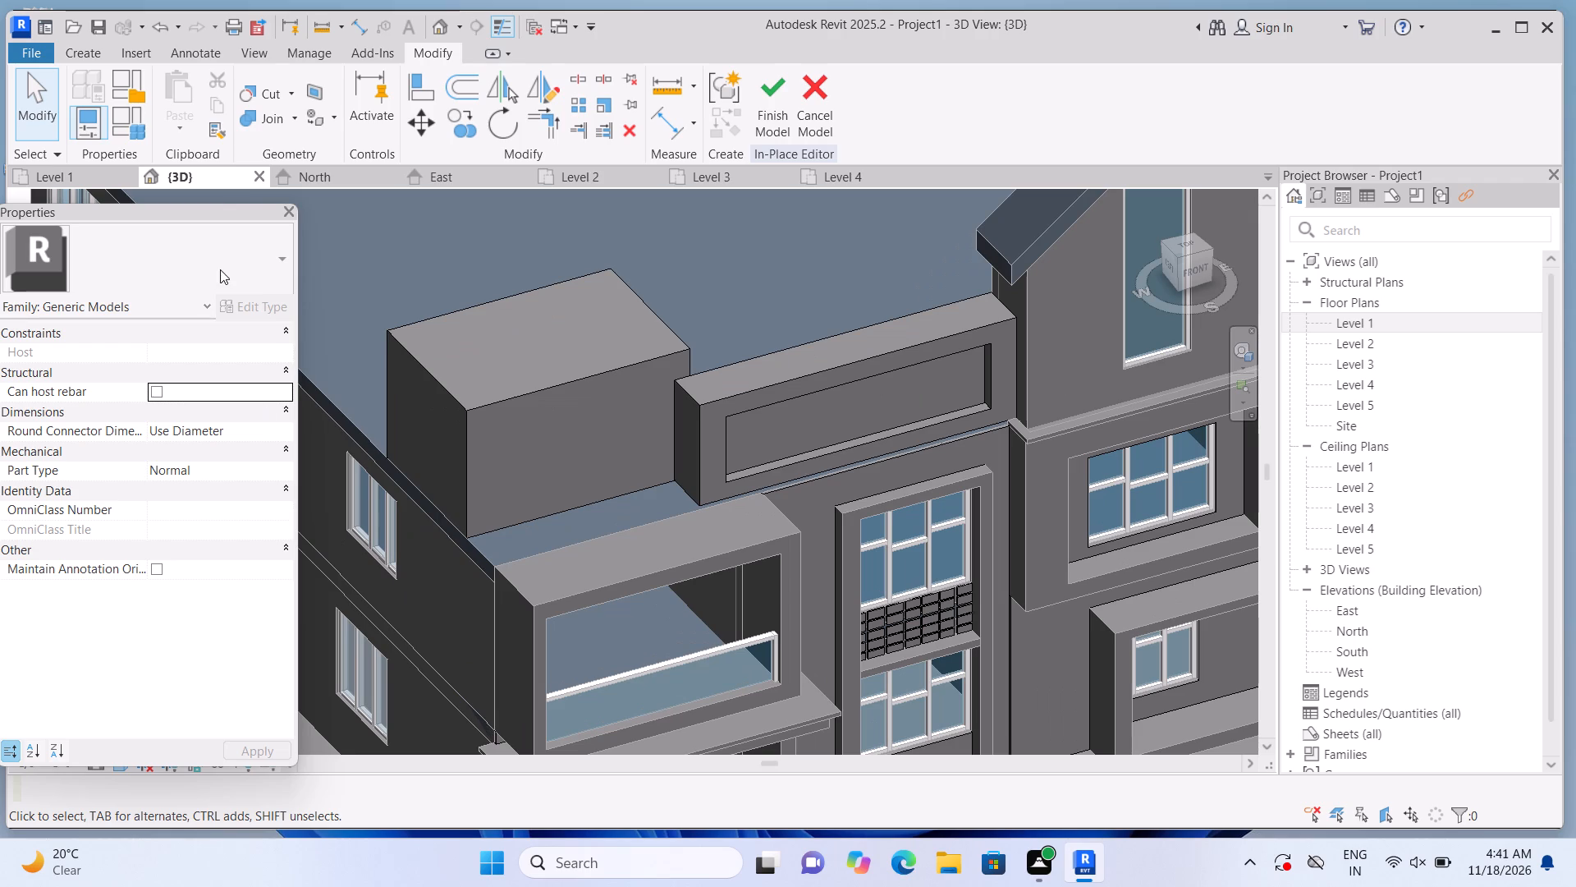
{"action": "scroll", "coordinate": [553, 556], "scroll_direction": "down", "scroll_amount": 1}
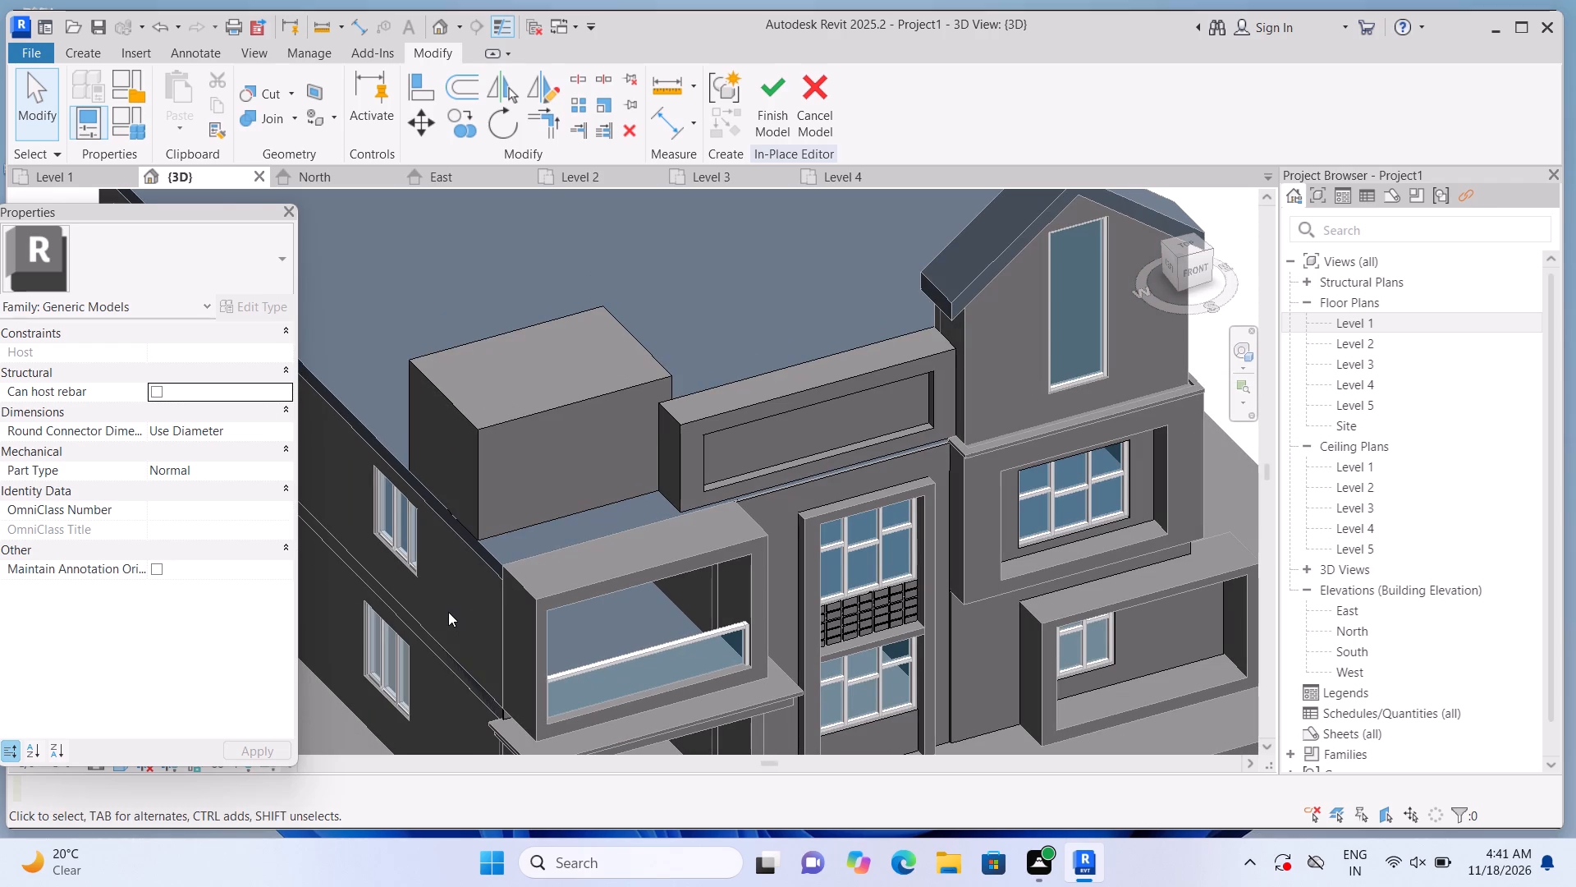
{"action": "middle_click_drag", "start_coordinate": [451, 619], "coordinate": [513, 655], "text": "shift"}
{"action": "middle_click_drag", "start_coordinate": [522, 657], "coordinate": [561, 693], "text": "shift"}
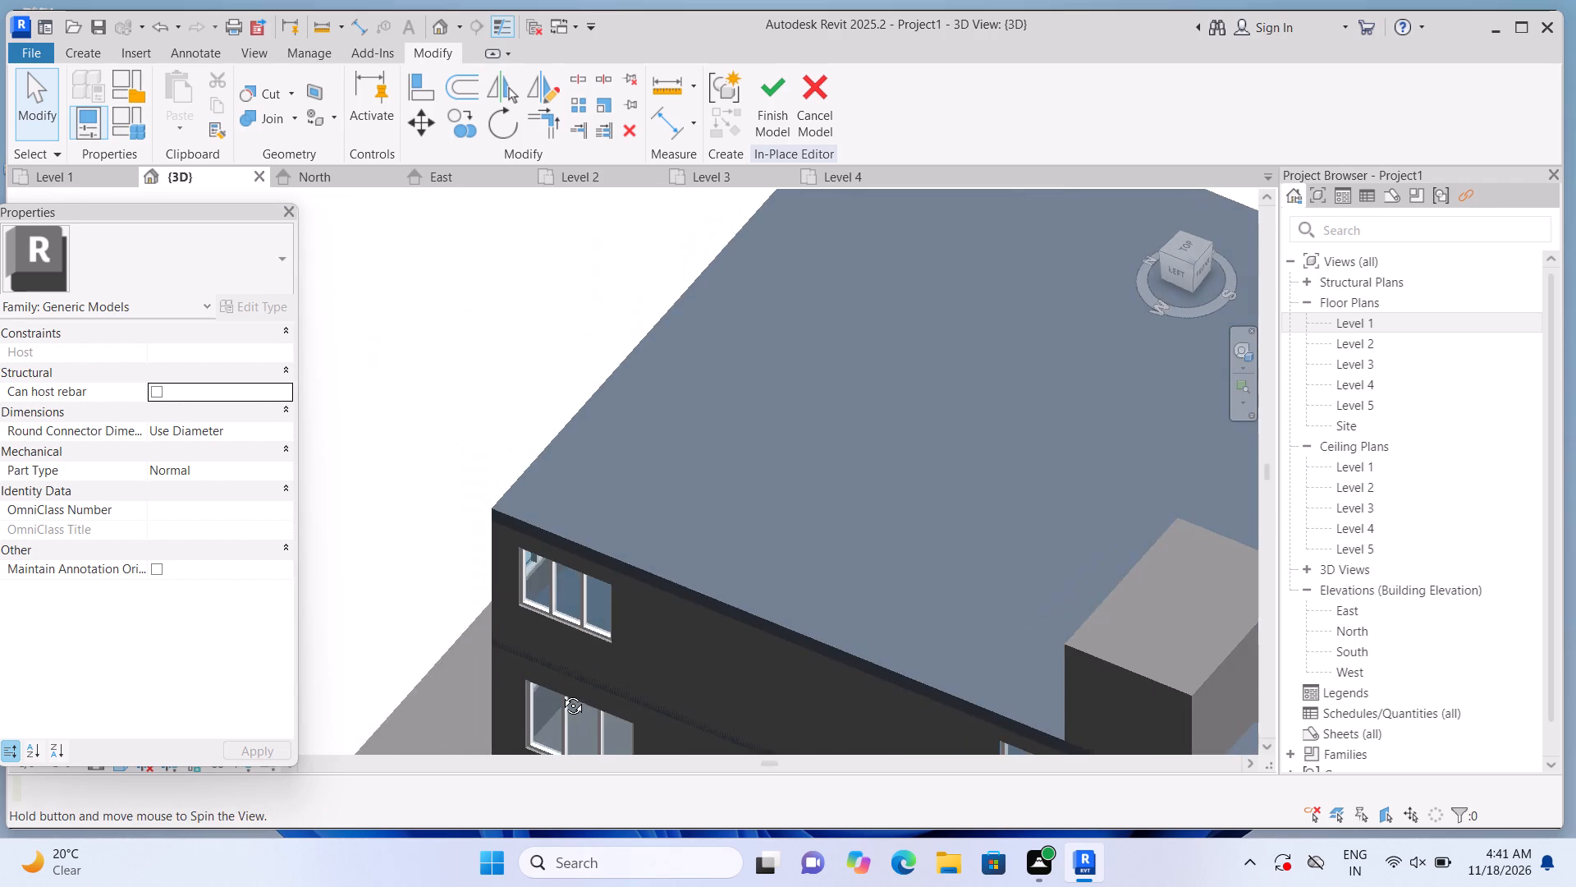
{"action": "middle_click_drag", "start_coordinate": [561, 693], "coordinate": [562, 693], "text": "shift"}
{"action": "scroll", "coordinate": [439, 554], "scroll_direction": "down", "scroll_amount": 4}
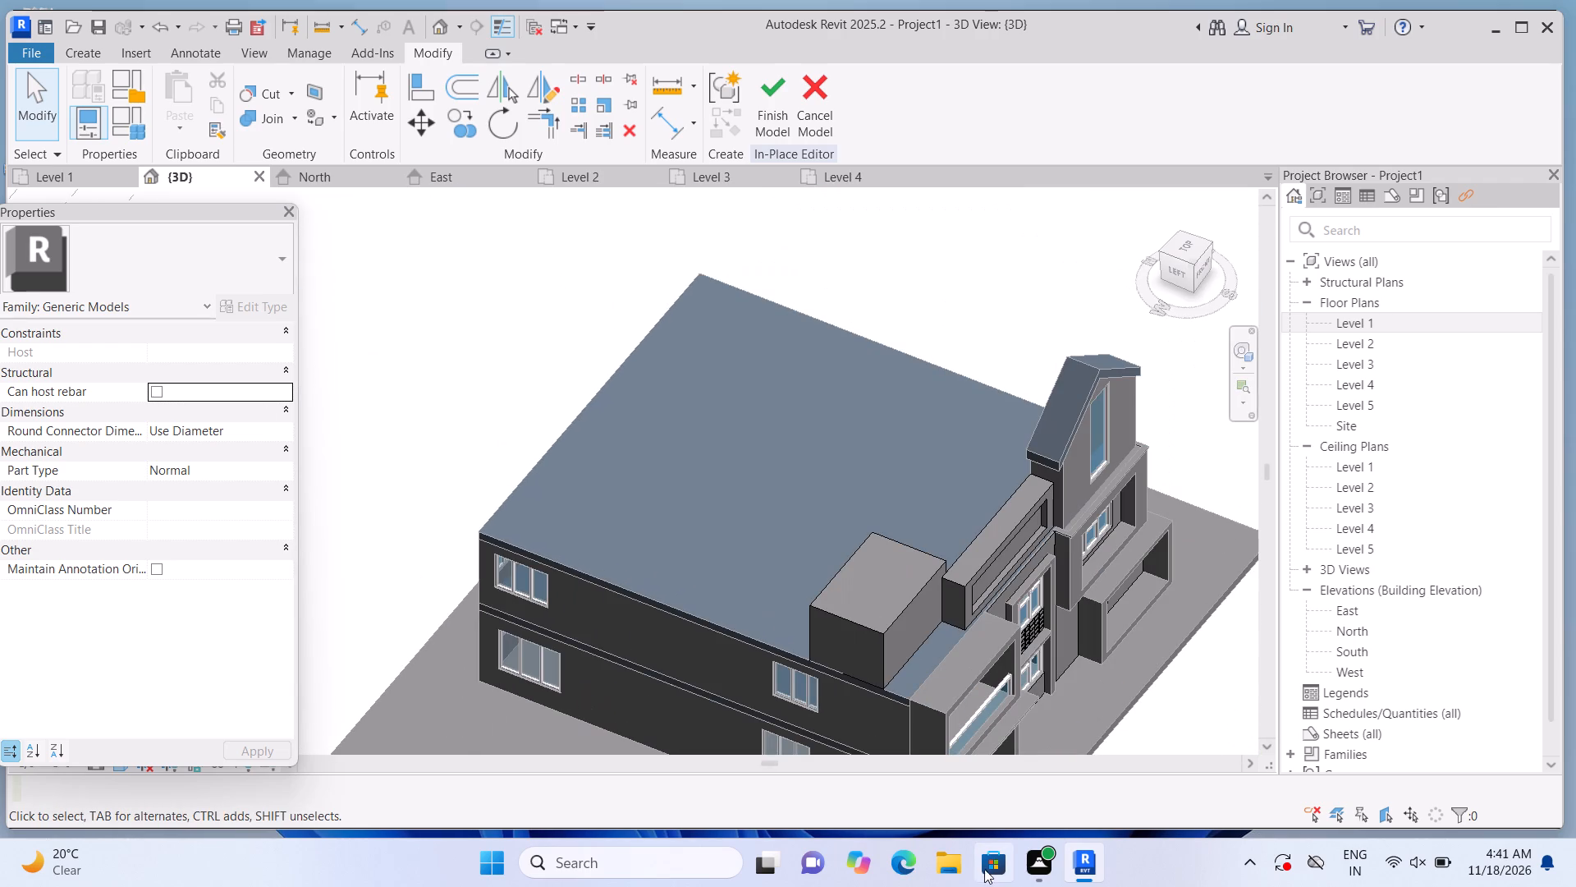
Start an extrusion on the roof surface and sketch two small post rectangles, the first about 5-1/2" by 6-3/4", along the roof edge before the corner block.
{"action": "scroll", "coordinate": [984, 869], "scroll_direction": "up", "scroll_amount": 2}
{"action": "scroll", "coordinate": [1174, 830], "scroll_direction": "up", "scroll_amount": 2}
{"action": "scroll", "coordinate": [978, 716], "scroll_direction": "up", "scroll_amount": 7}
{"action": "scroll", "coordinate": [889, 700], "scroll_direction": "up", "scroll_amount": 2}
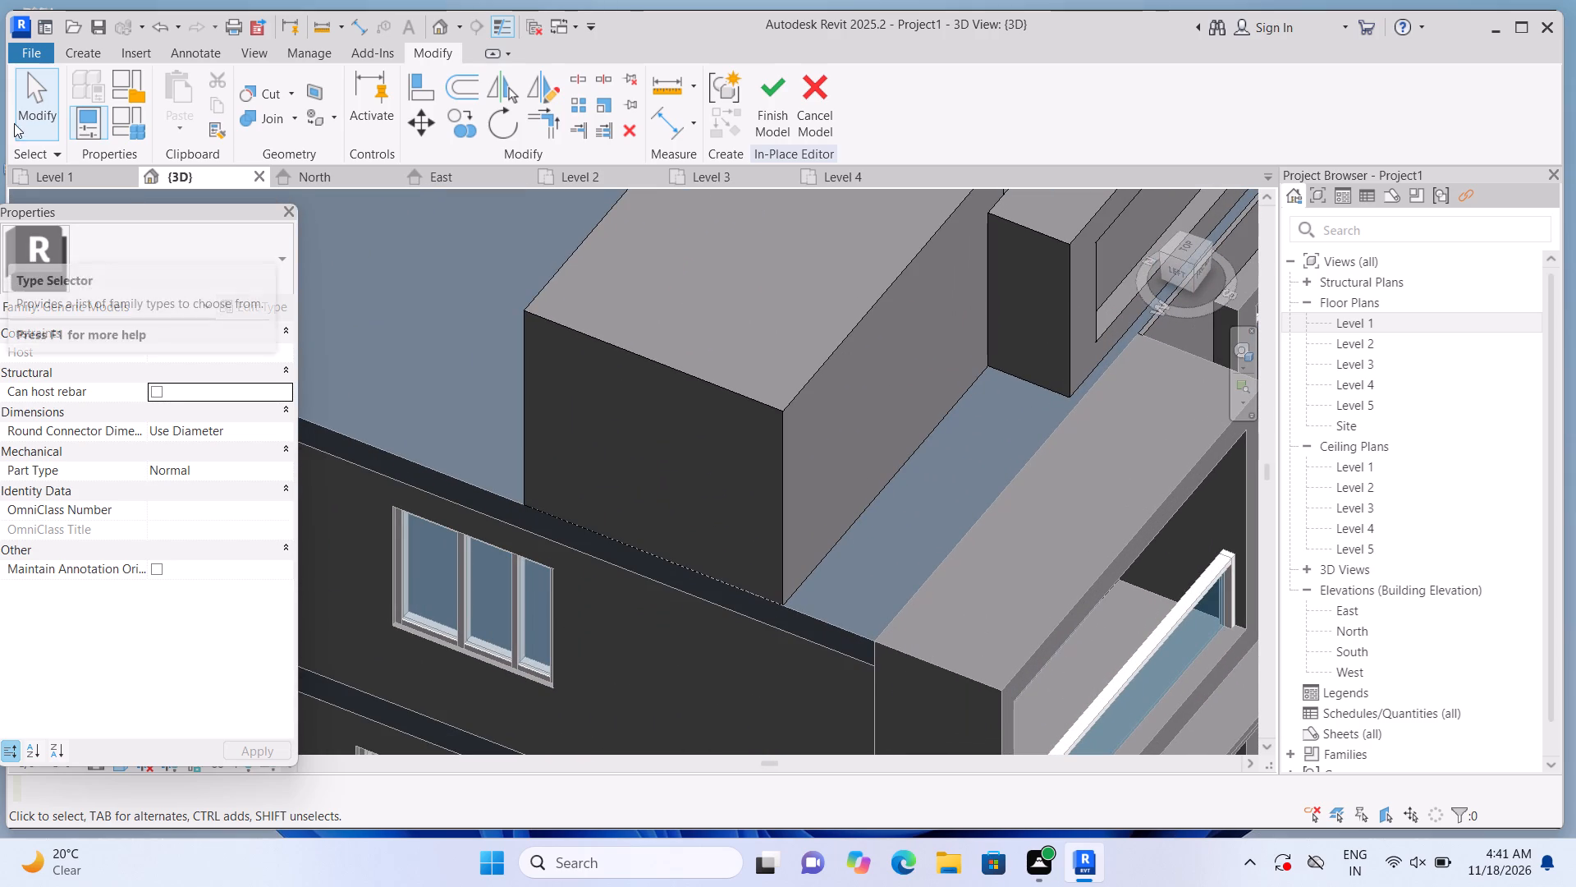
{"action": "left_click", "coordinate": [99, 42]}
{"action": "left_click", "coordinate": [94, 51]}
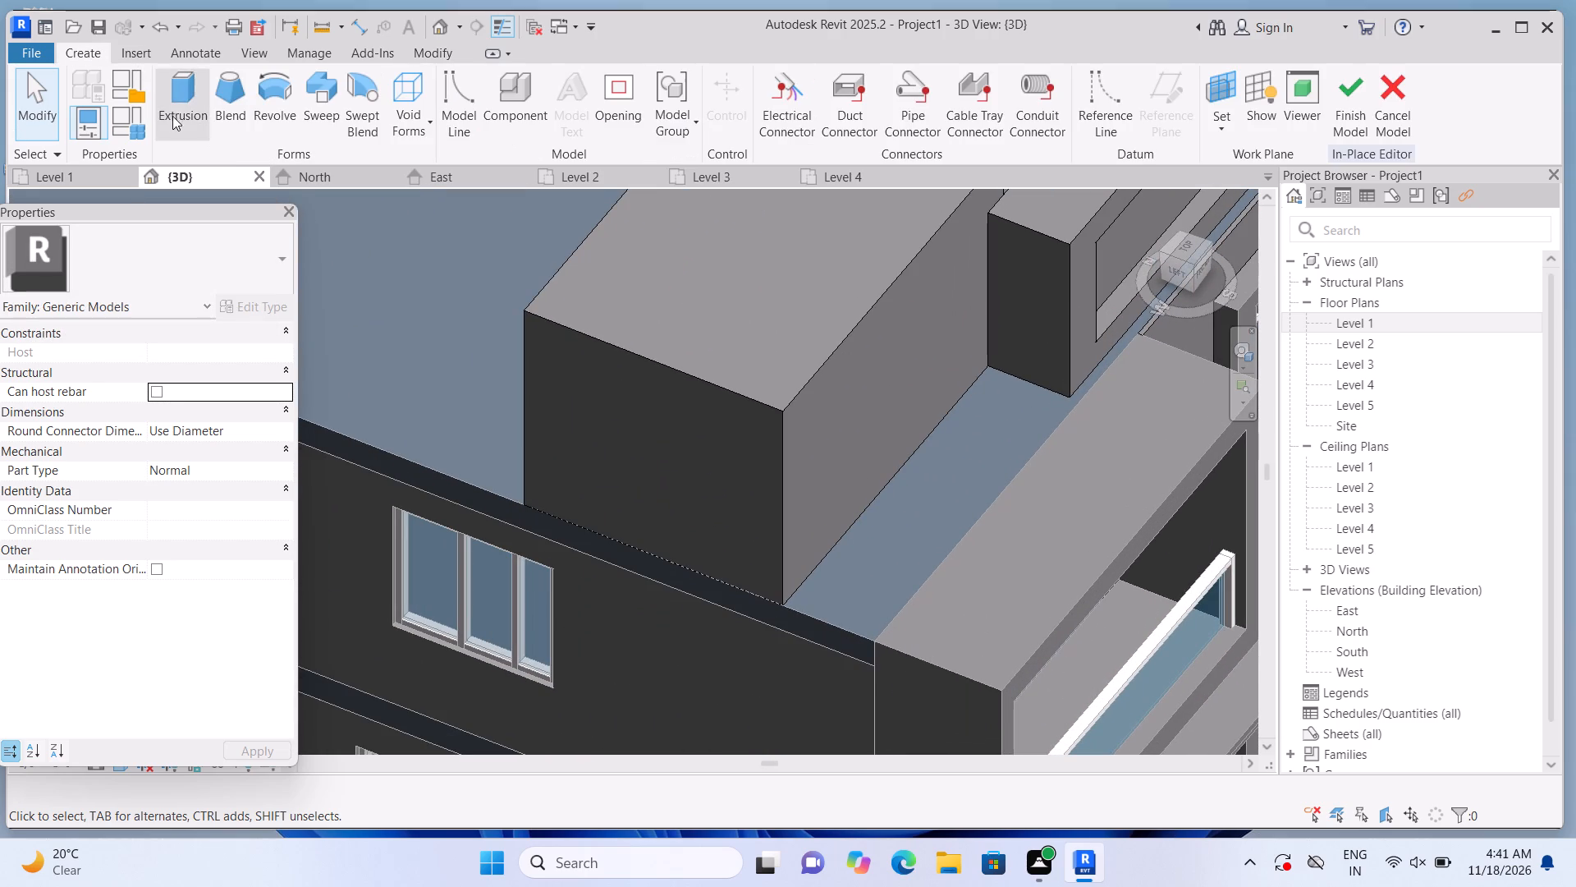
{"action": "left_click", "coordinate": [175, 113]}
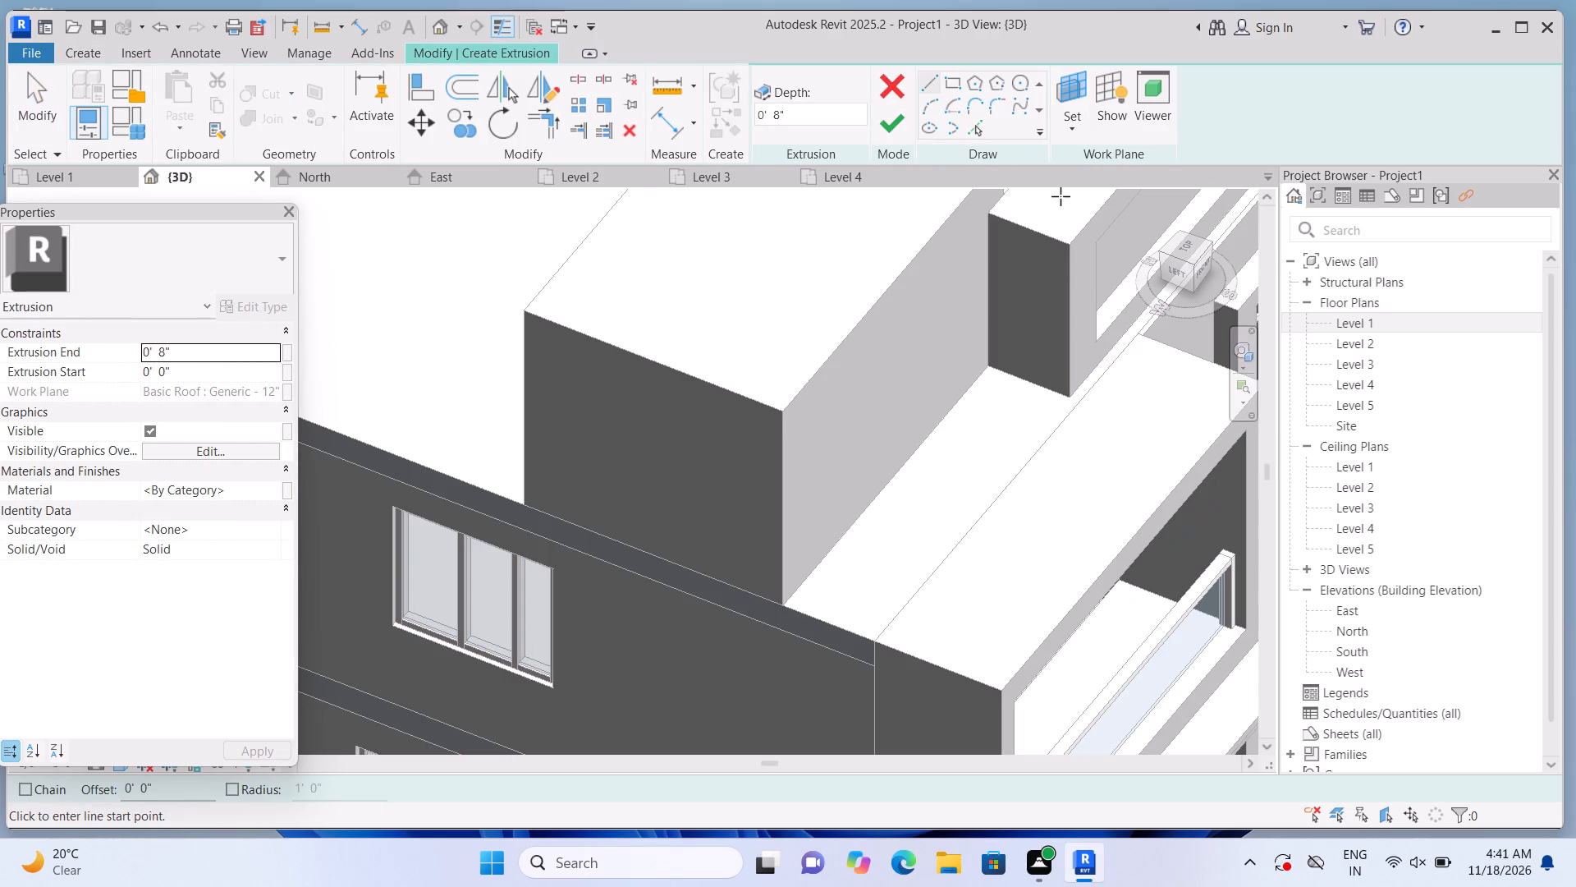
{"action": "left_click", "coordinate": [1073, 123]}
{"action": "left_click", "coordinate": [1090, 191]}
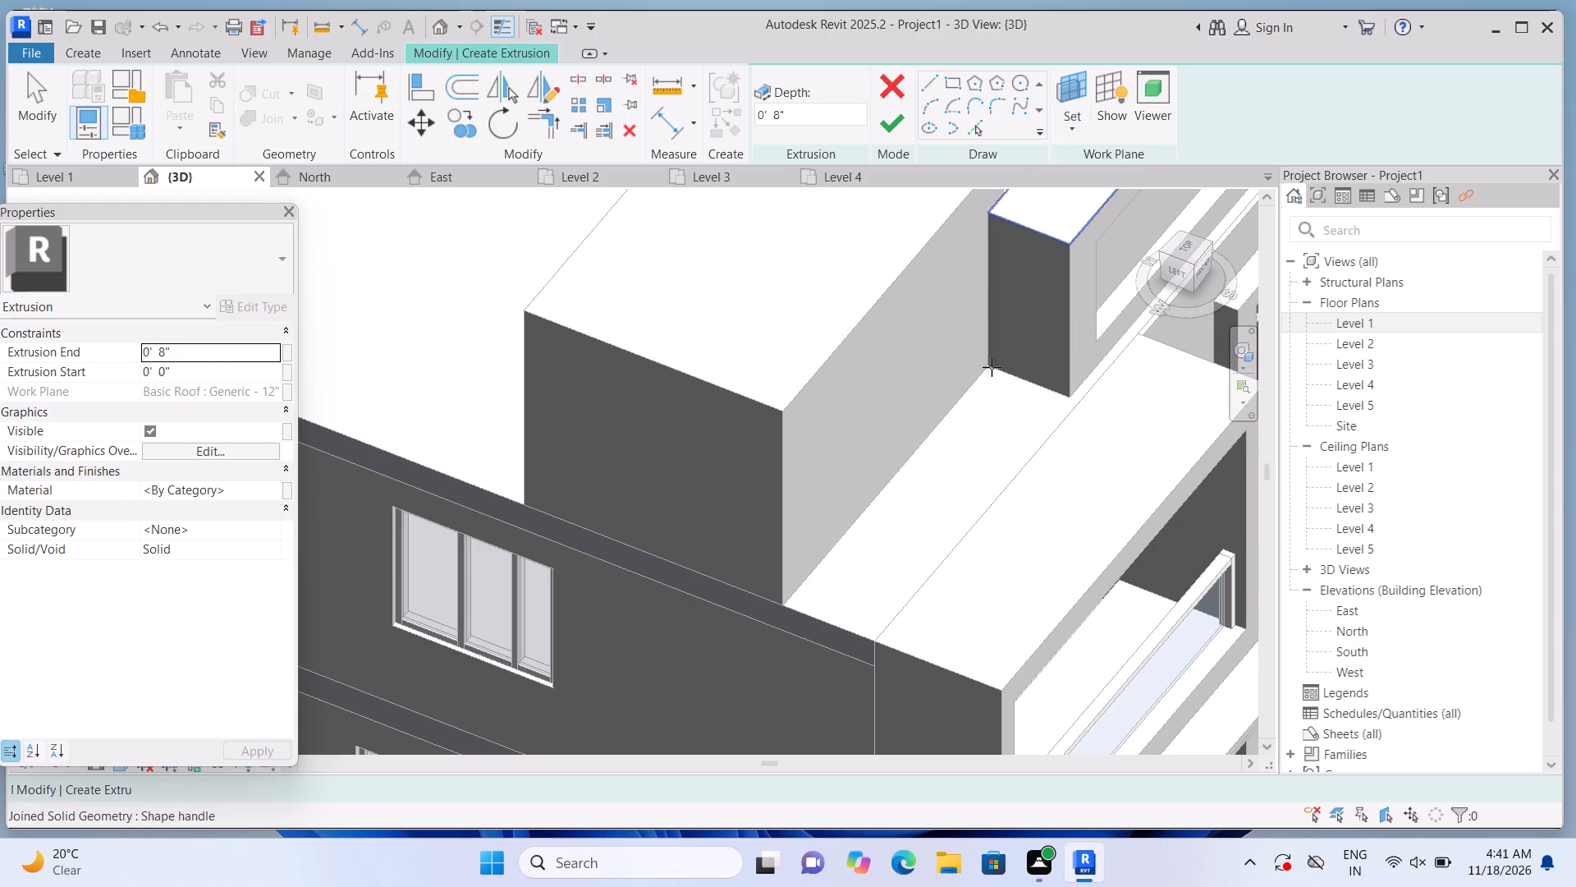
{"action": "left_click", "coordinate": [914, 487]}
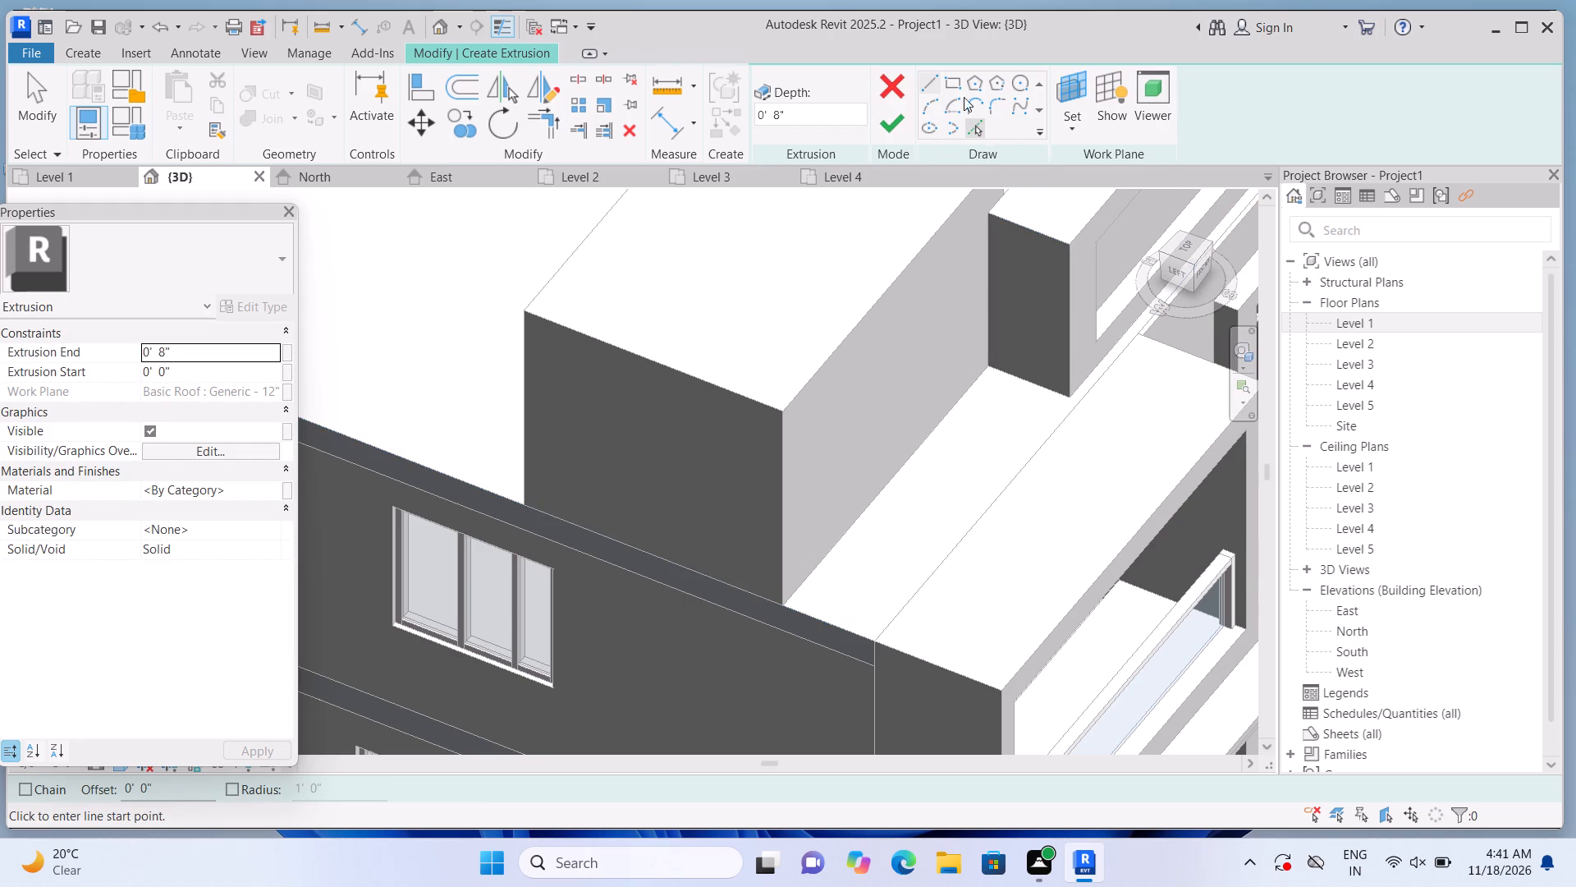
{"action": "left_click", "coordinate": [951, 85]}
{"action": "scroll", "coordinate": [1024, 443], "scroll_direction": "up", "scroll_amount": 1}
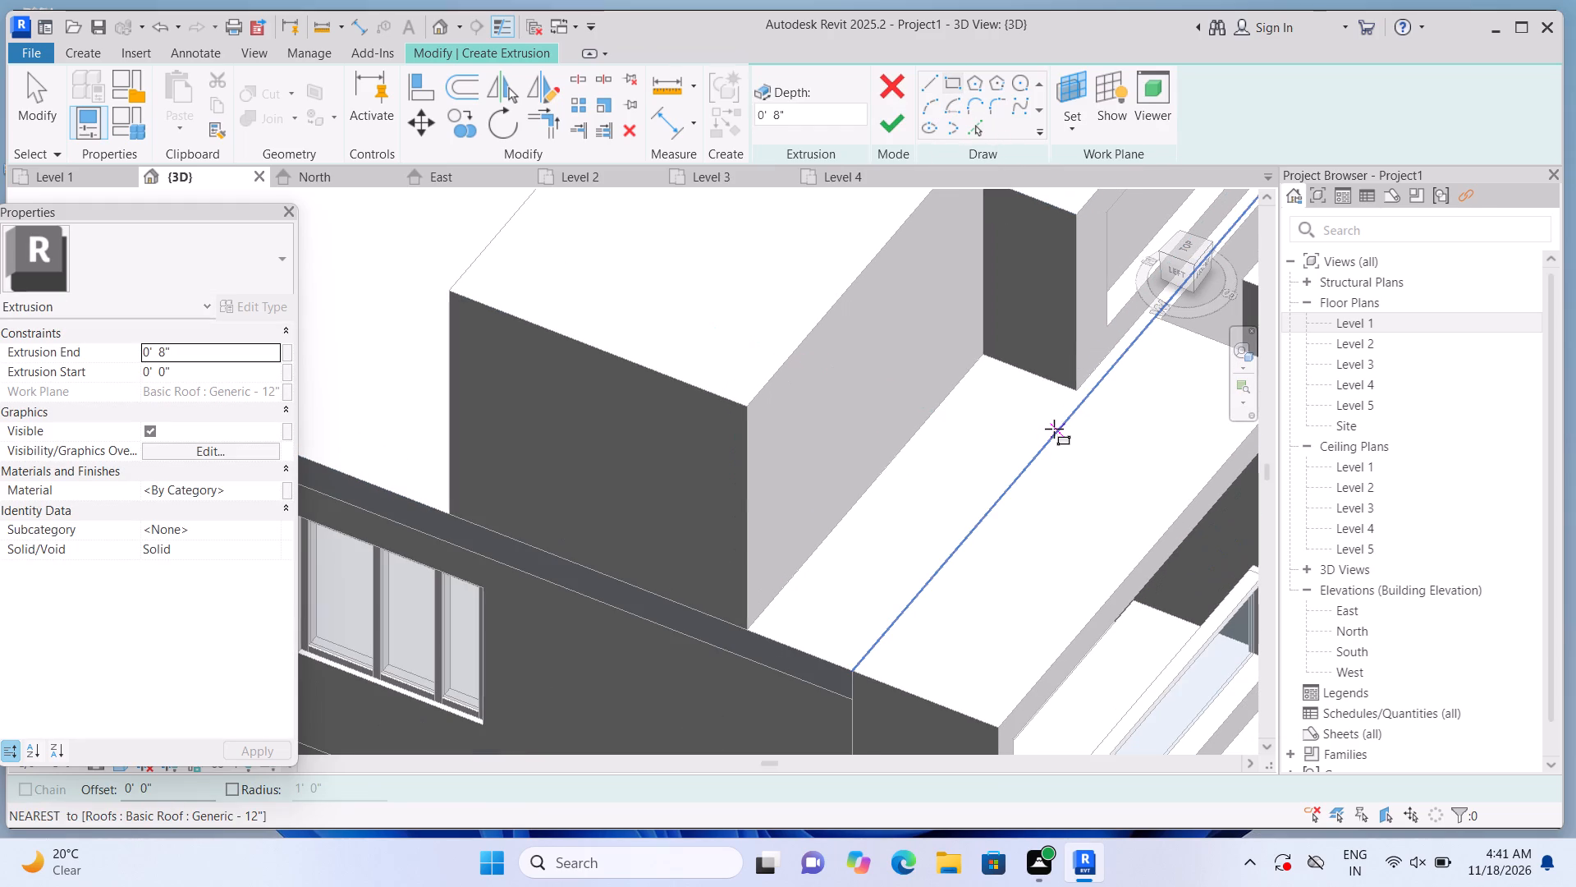
{"action": "left_click", "coordinate": [1053, 431]}
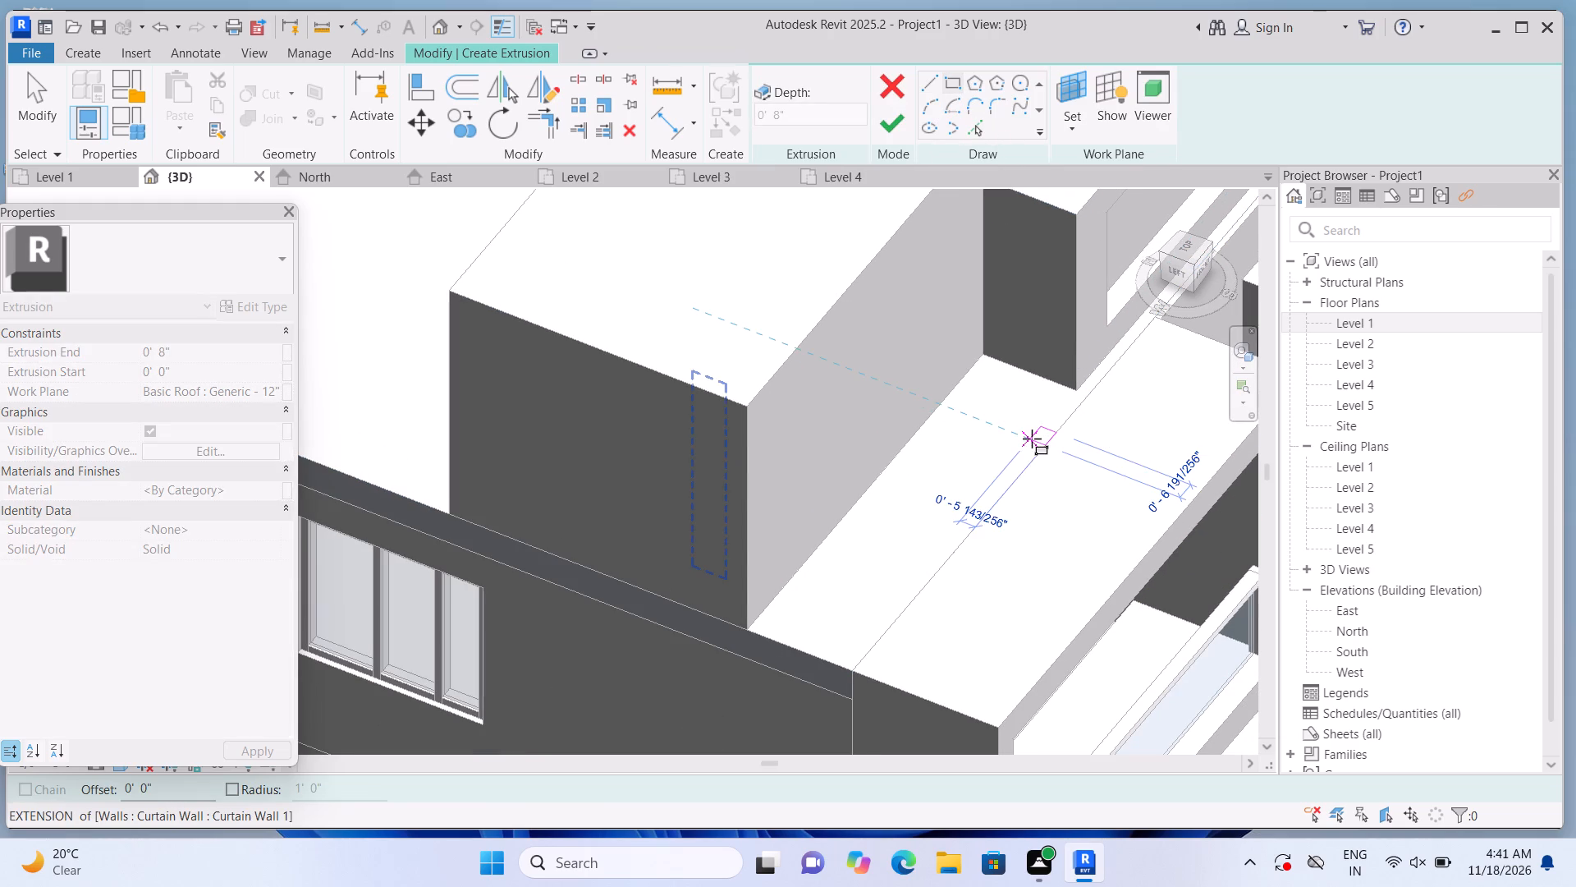
{"action": "left_click", "coordinate": [1032, 439]}
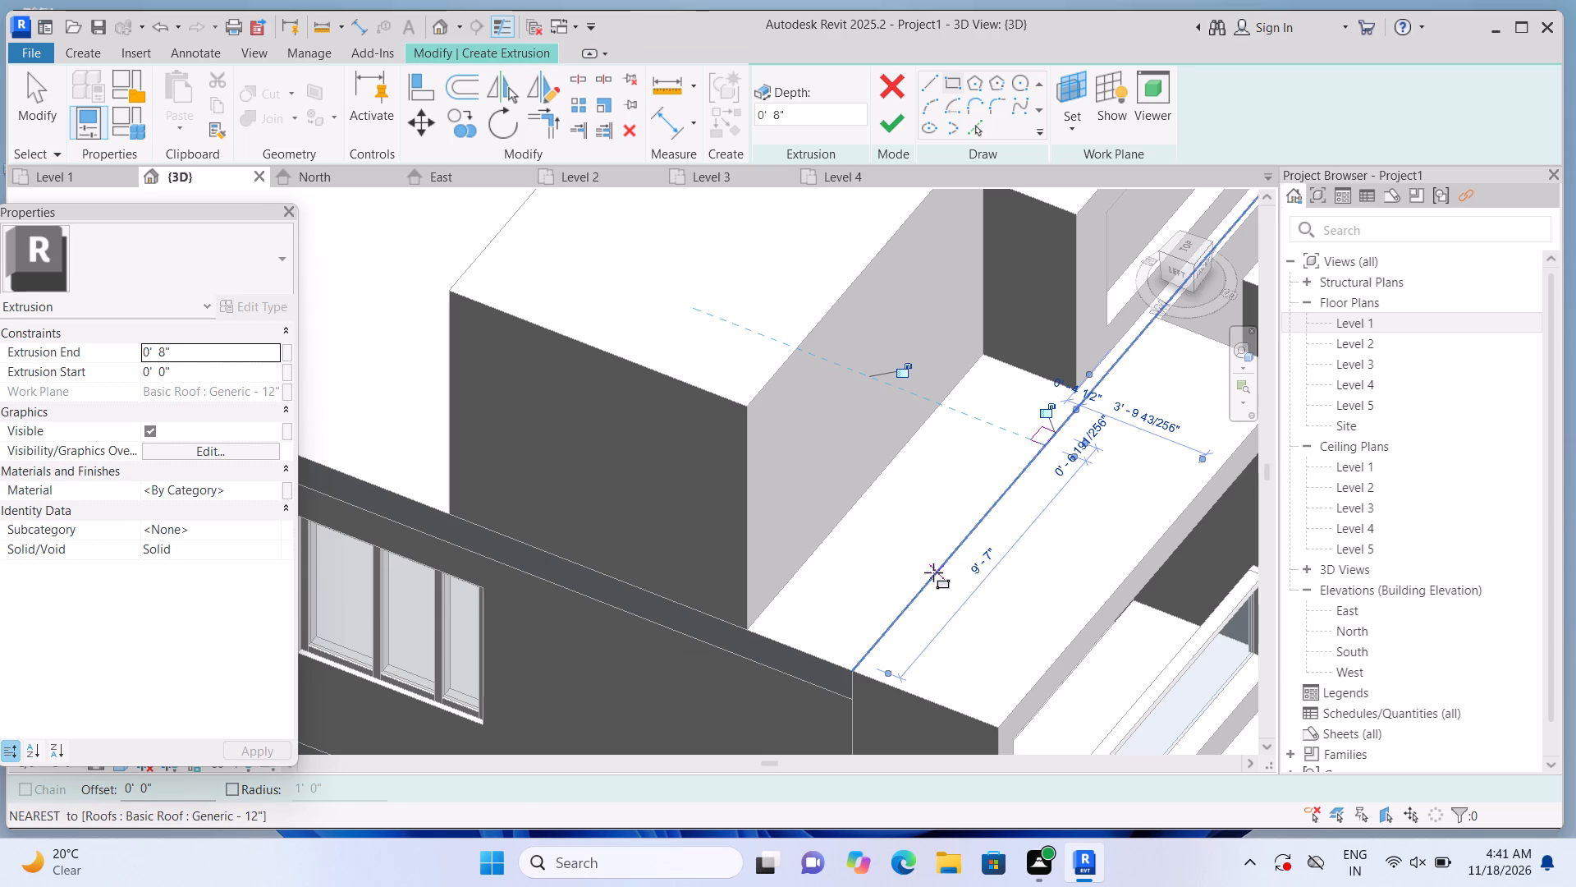
{"action": "left_click", "coordinate": [893, 624]}
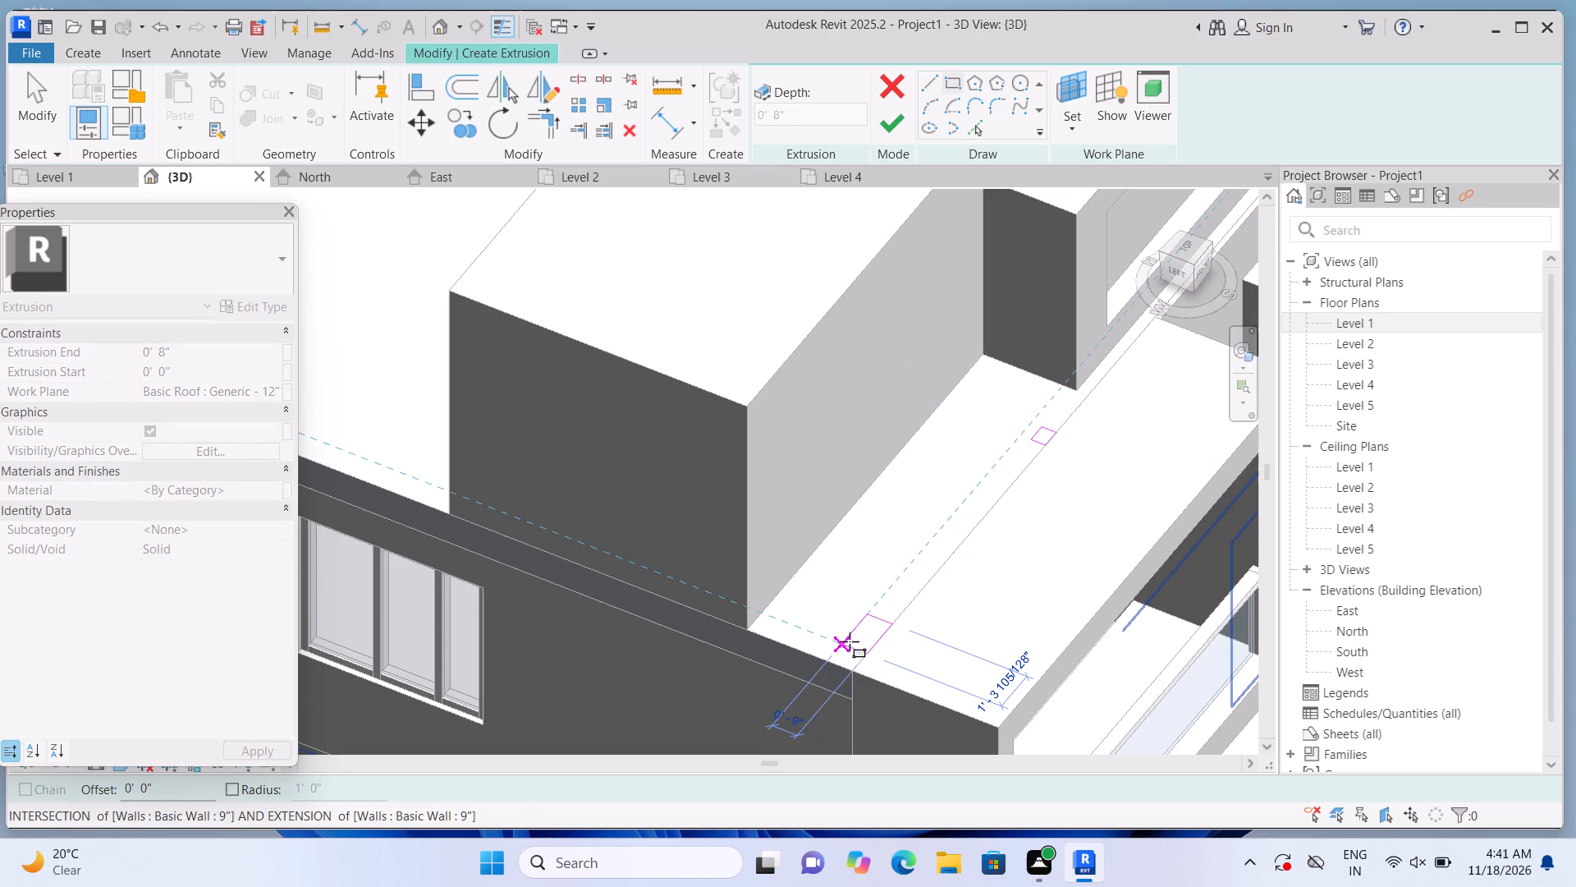
{"action": "left_click", "coordinate": [863, 637]}
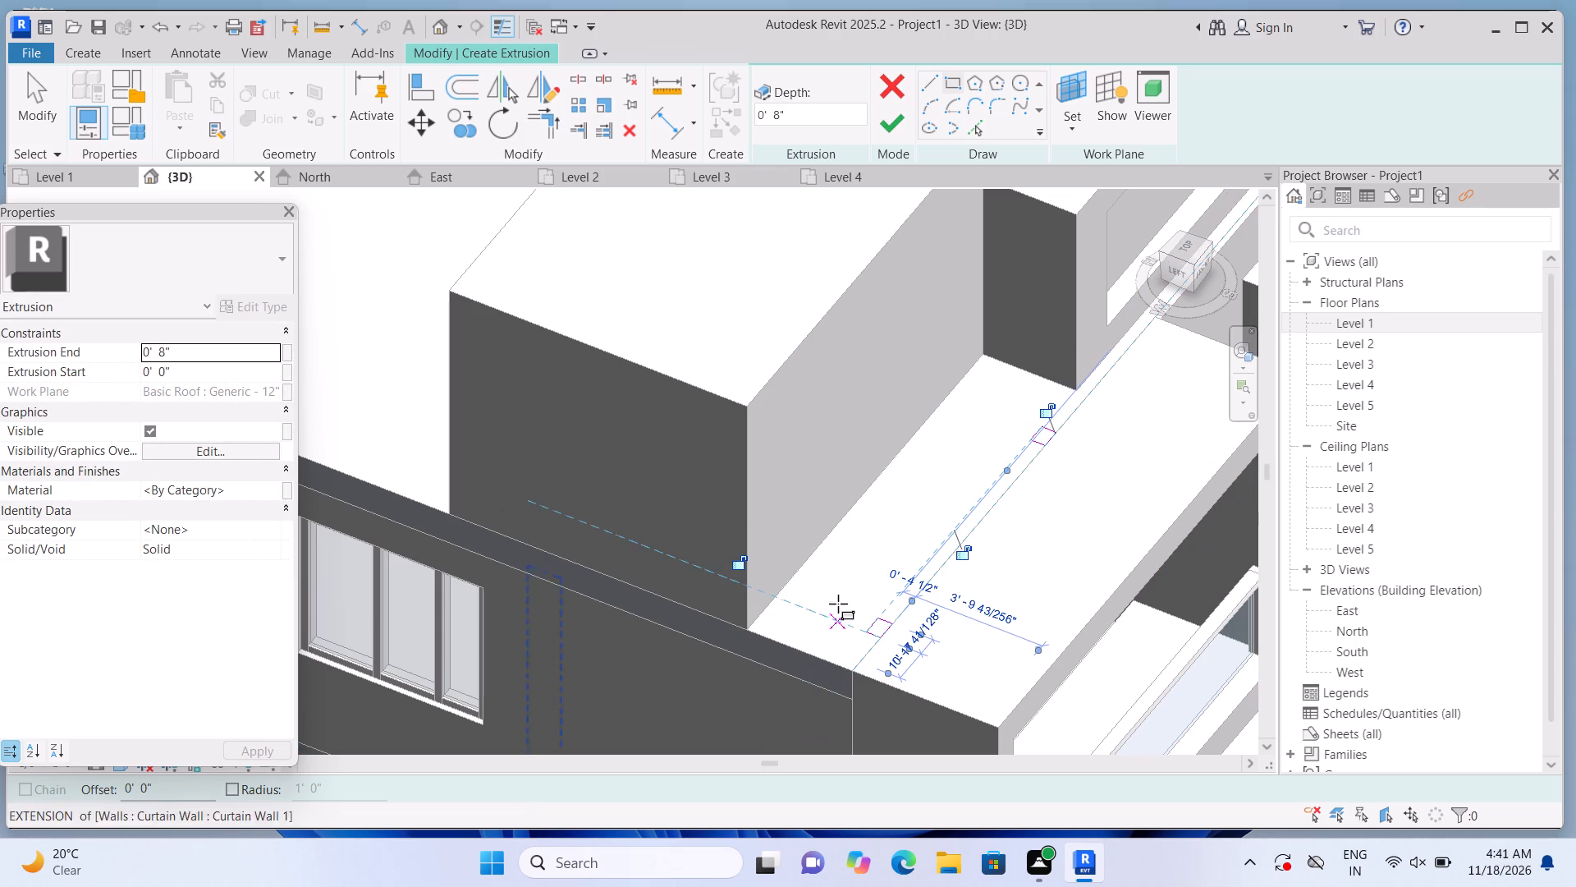
Finish the sketch and stretch the two posts to about 8'-2" high.
{"action": "left_click", "coordinate": [877, 130]}
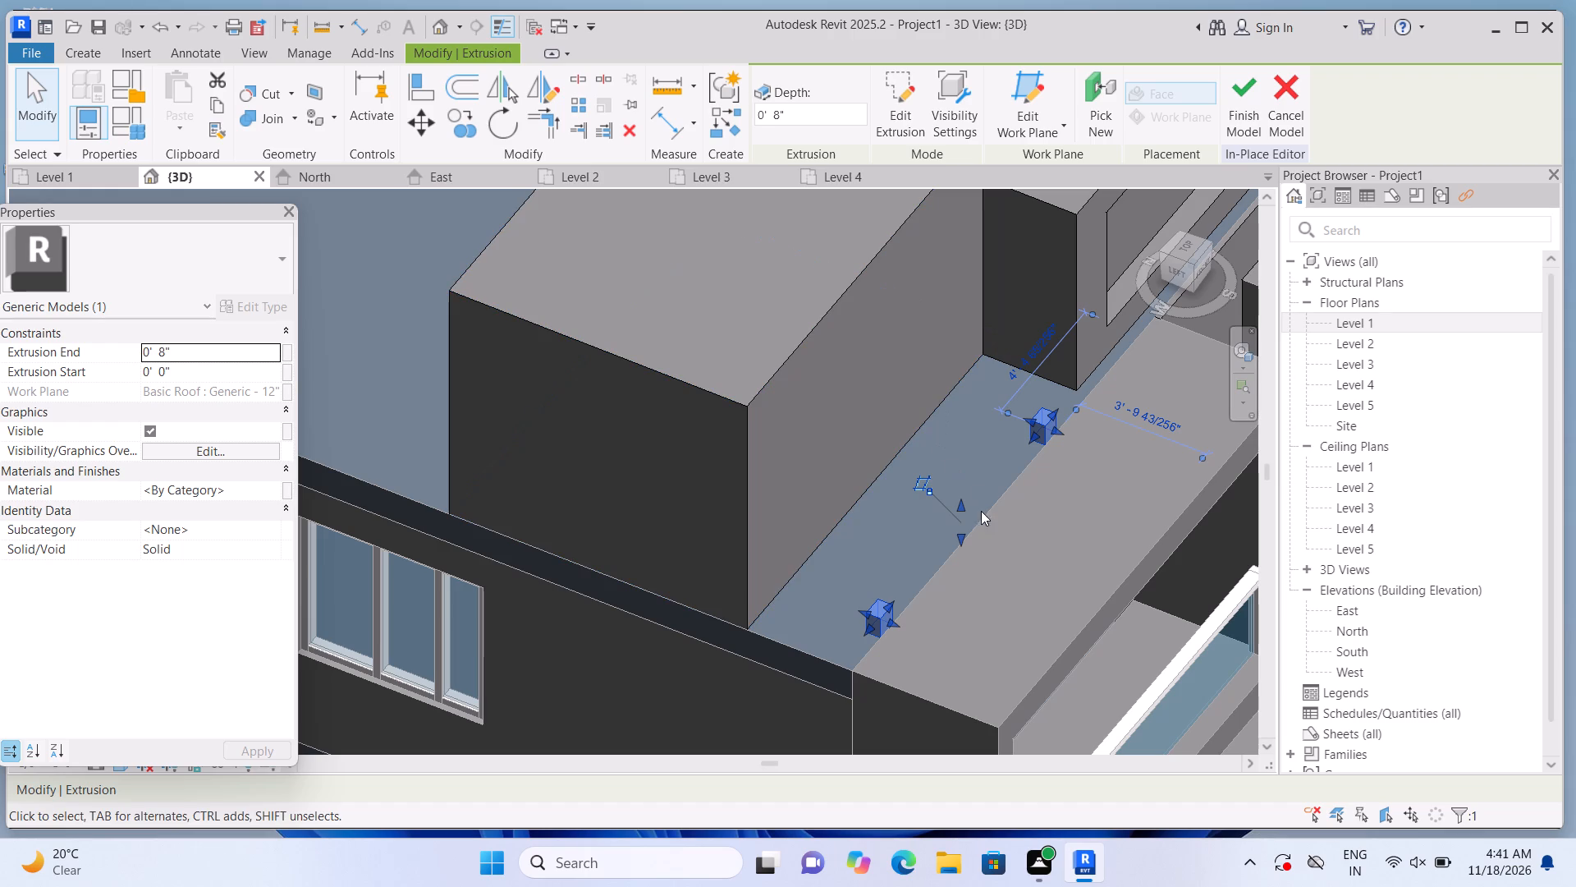
{"action": "left_click_drag", "start_coordinate": [960, 501], "coordinate": [960, 430]}
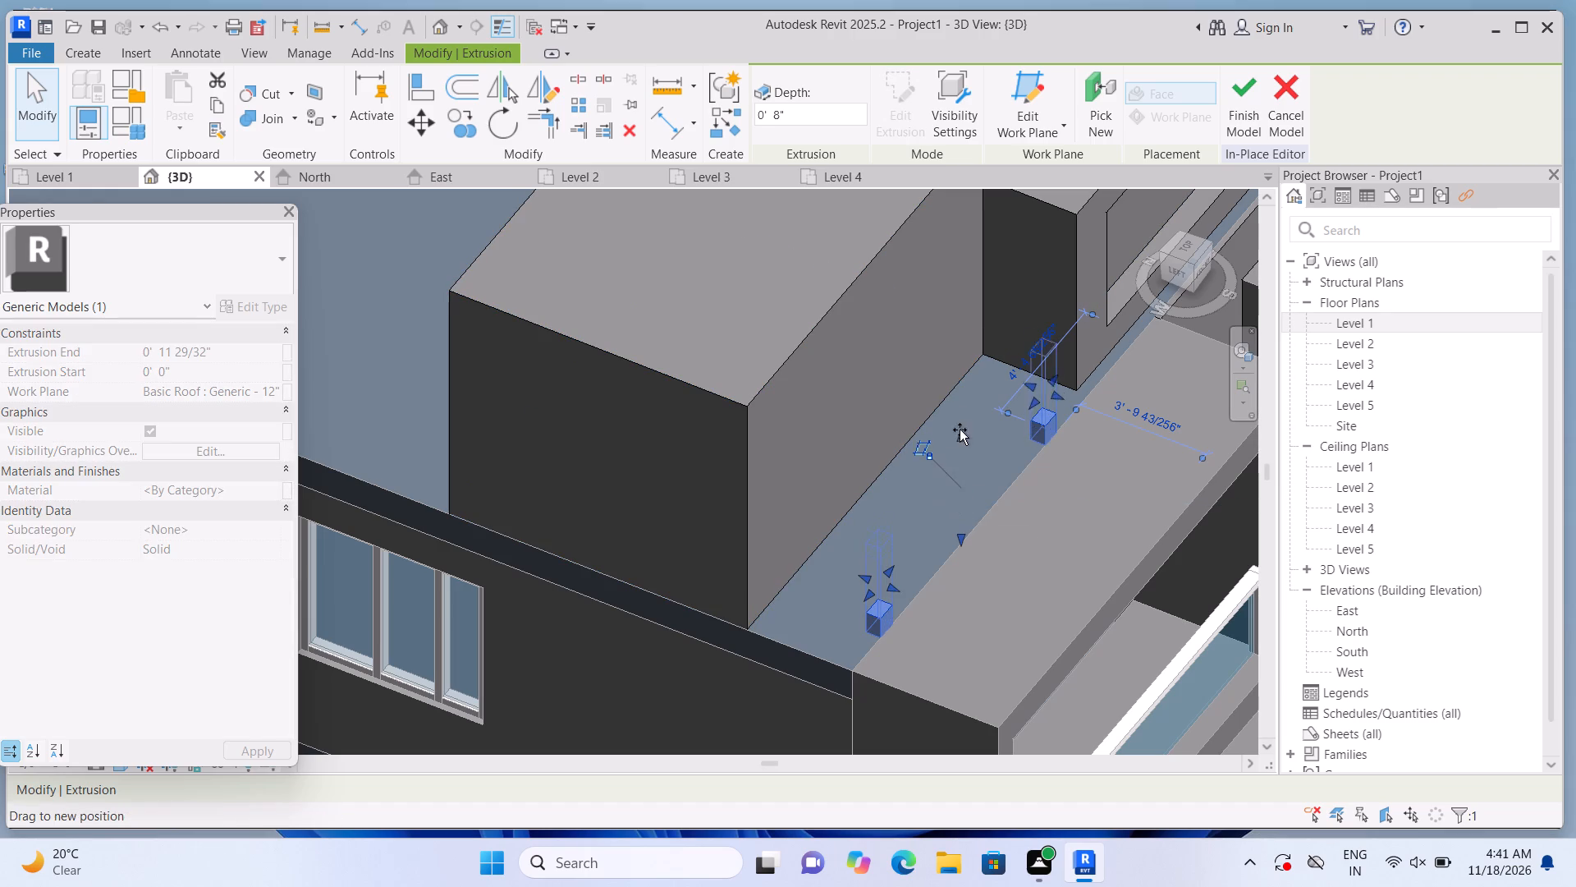
{"action": "left_click_drag", "start_coordinate": [960, 430], "coordinate": [946, 297]}
Create an 8" deep extrusion on the post tops from a rectangle about 5" by 9' spanning both posts.
{"action": "scroll", "coordinate": [941, 334], "scroll_direction": "down", "scroll_amount": 3}
{"action": "middle_click_drag", "start_coordinate": [943, 317], "coordinate": [807, 410]}
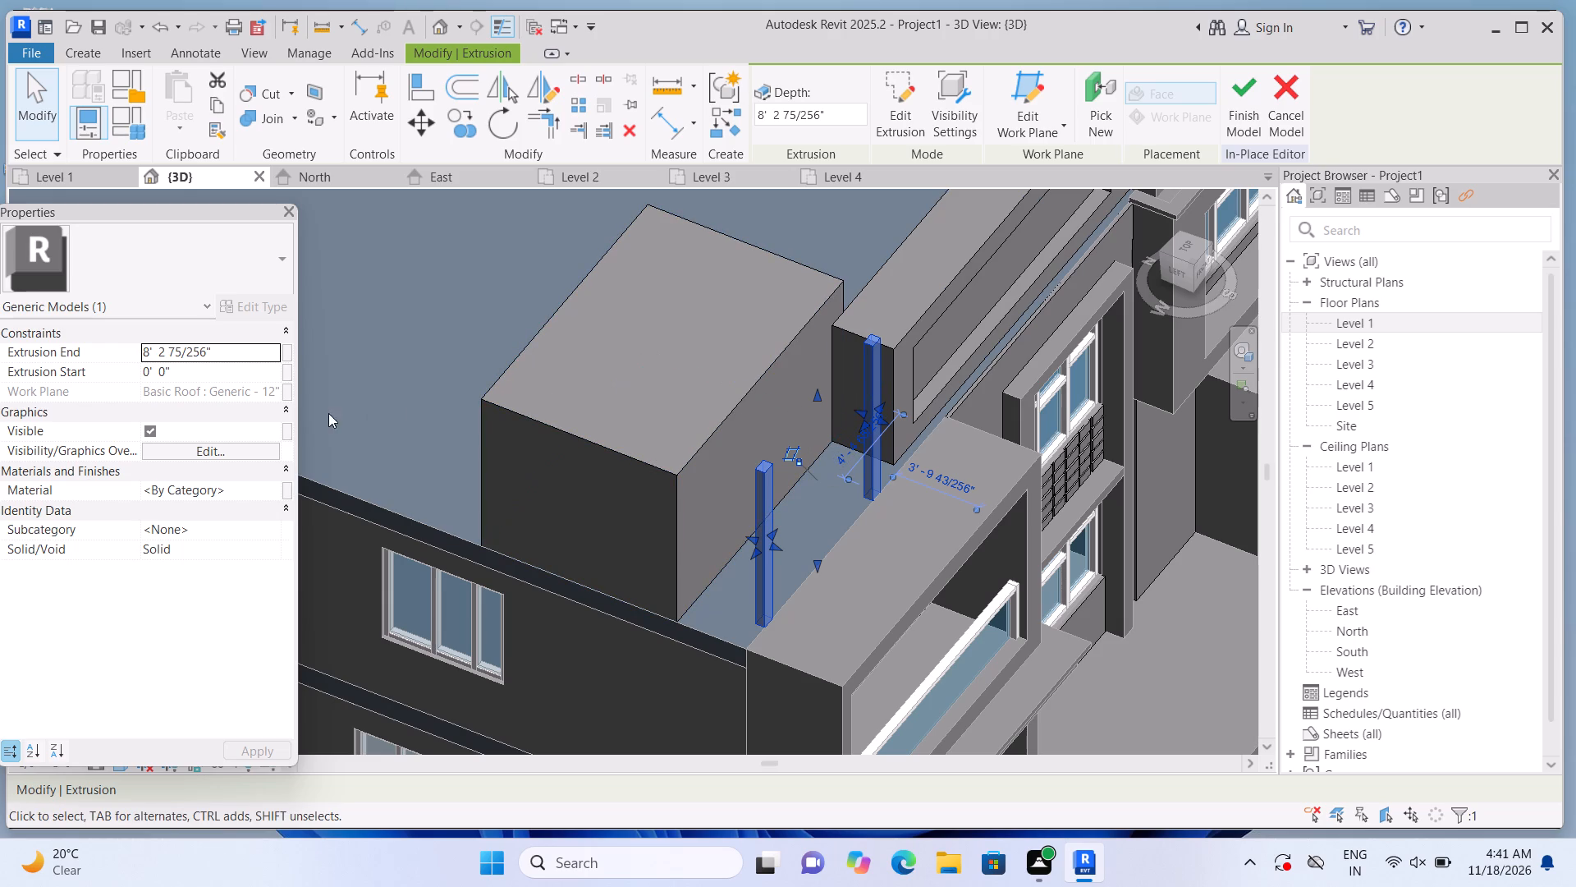
{"action": "left_click", "coordinate": [75, 48]}
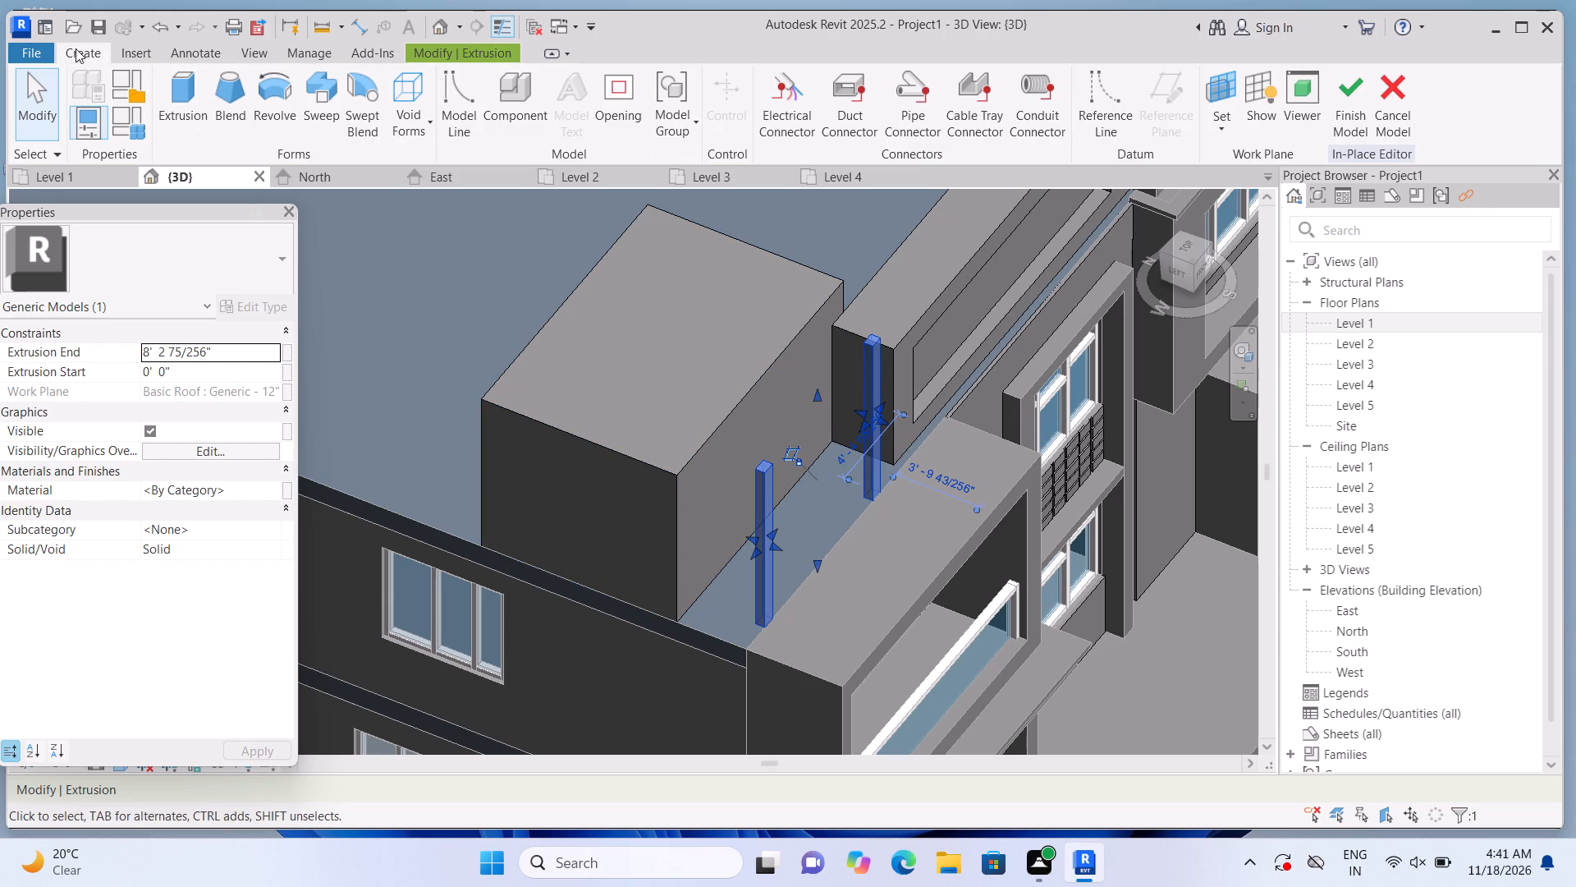
{"action": "left_click", "coordinate": [166, 81]}
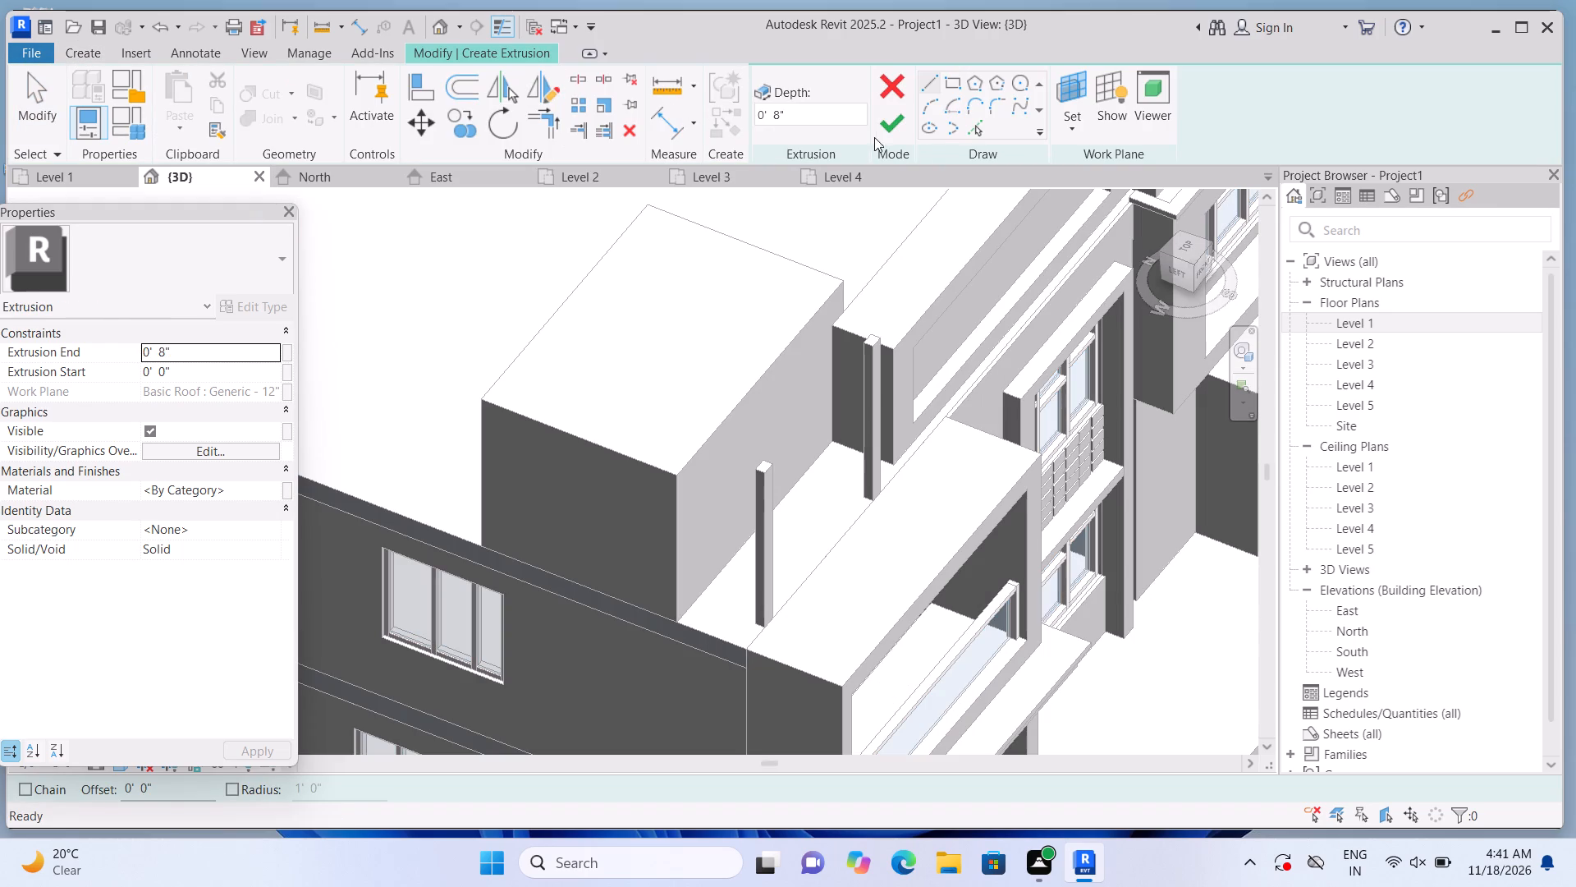
{"action": "left_click", "coordinate": [1065, 124]}
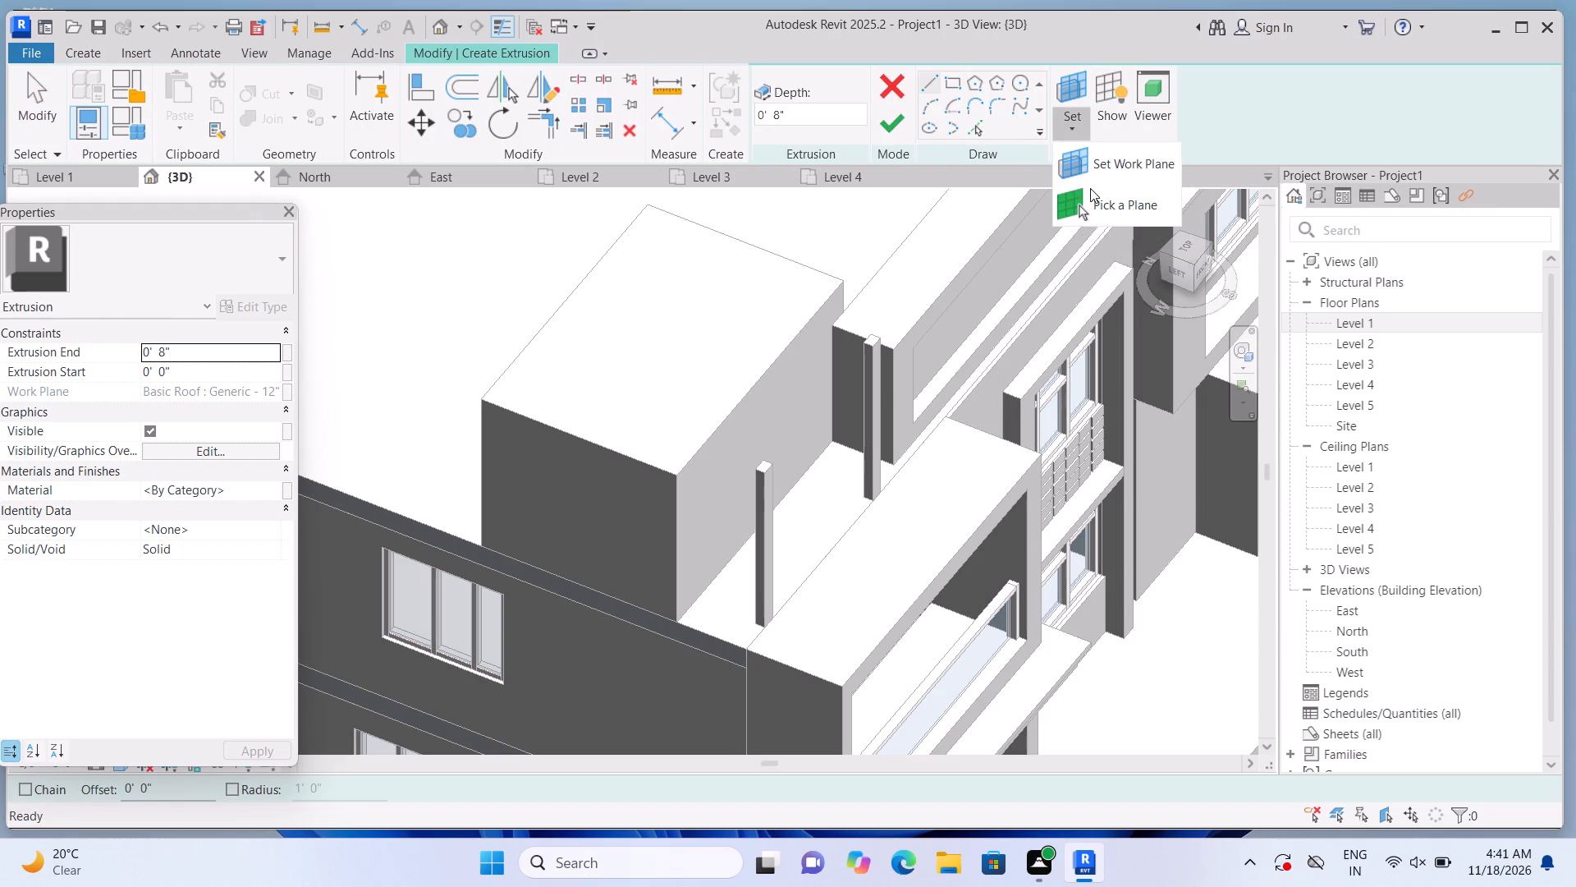
{"action": "left_click", "coordinate": [1090, 188]}
{"action": "scroll", "coordinate": [838, 418], "scroll_direction": "up", "scroll_amount": 3}
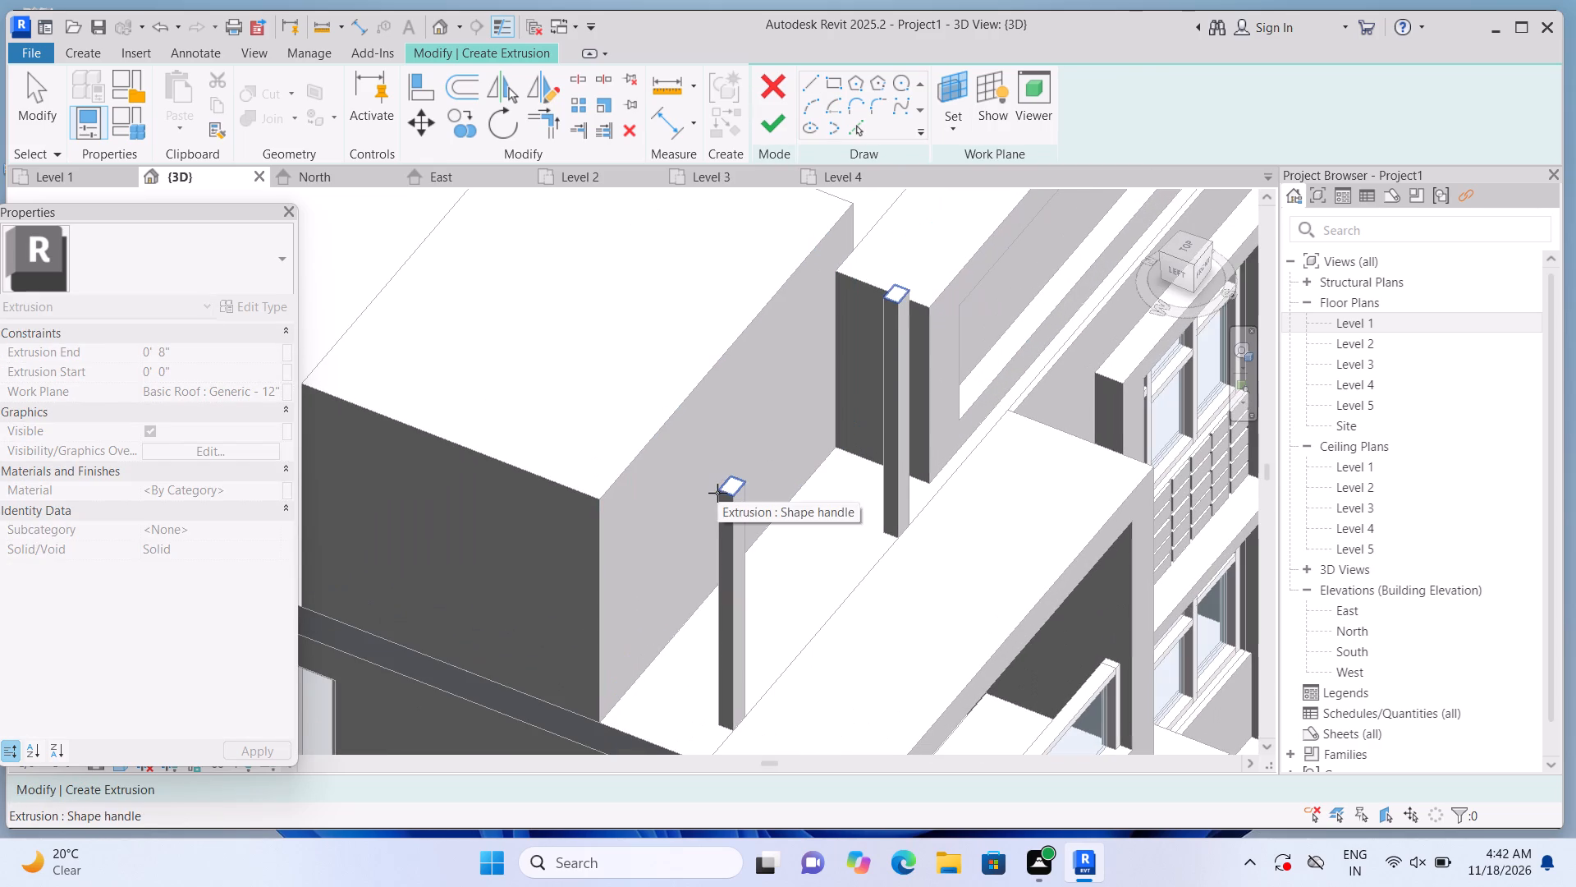
{"action": "left_click", "coordinate": [717, 493]}
{"action": "left_click", "coordinate": [961, 75]}
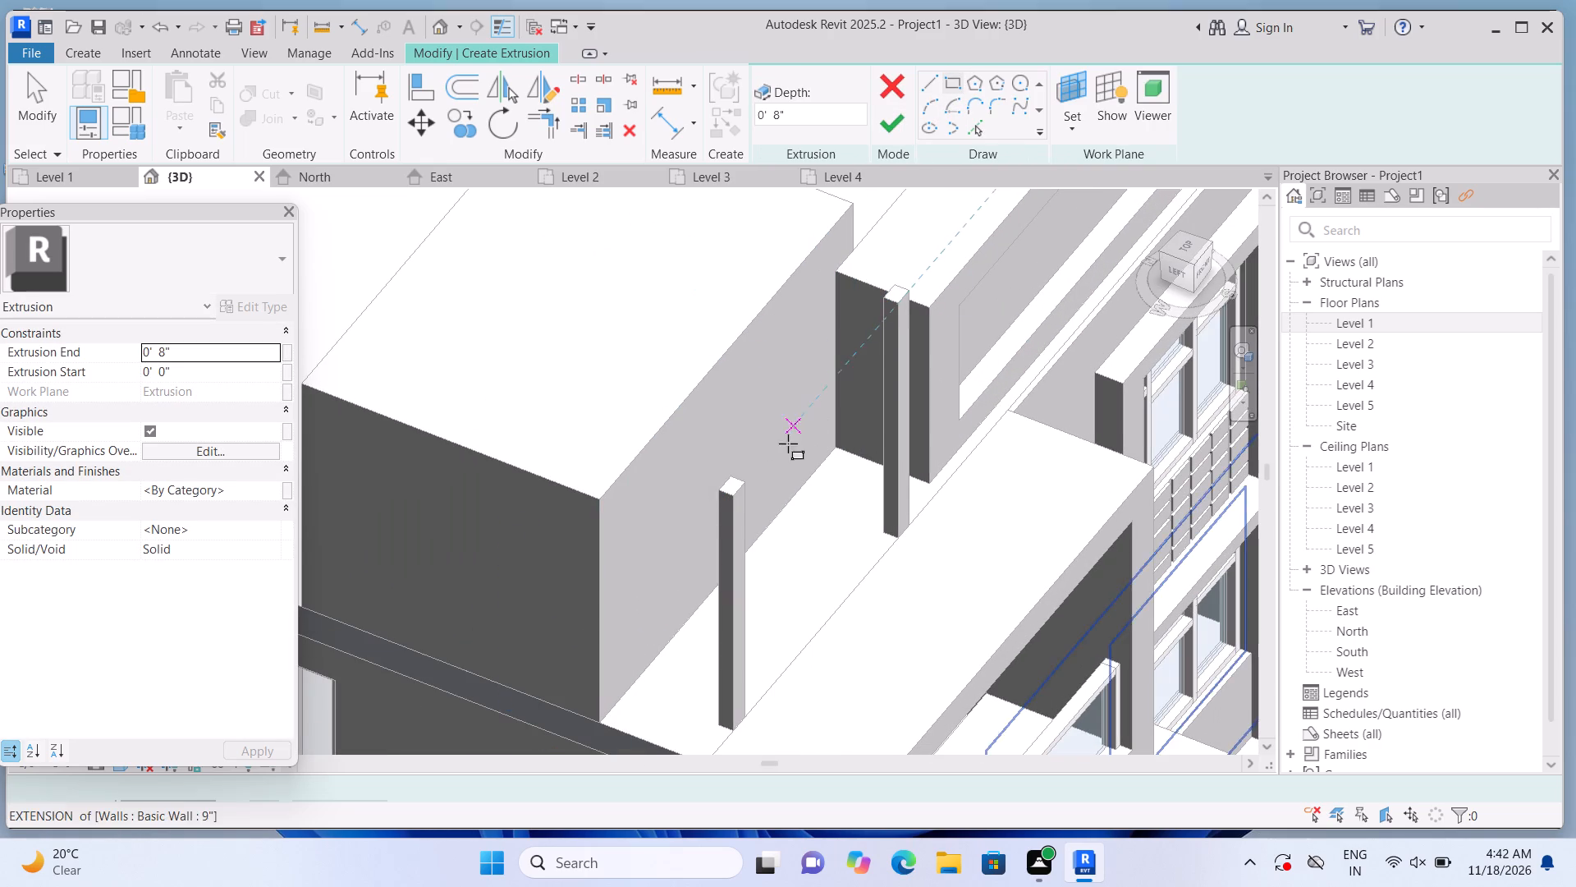
{"action": "left_click", "coordinate": [712, 493]}
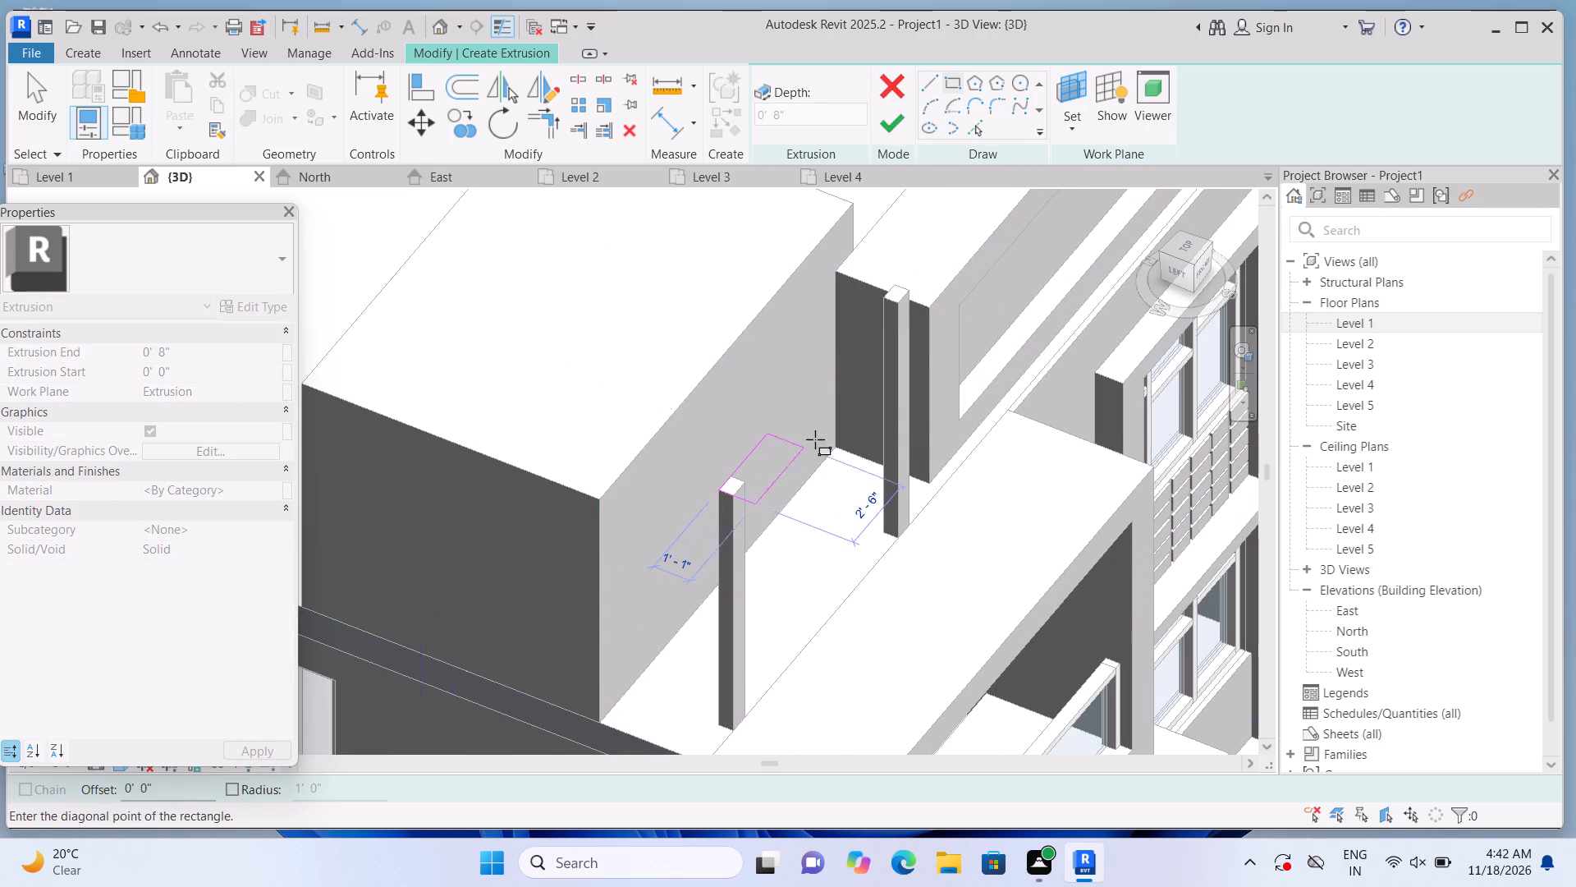
{"action": "left_click", "coordinate": [915, 290]}
{"action": "left_click", "coordinate": [883, 122]}
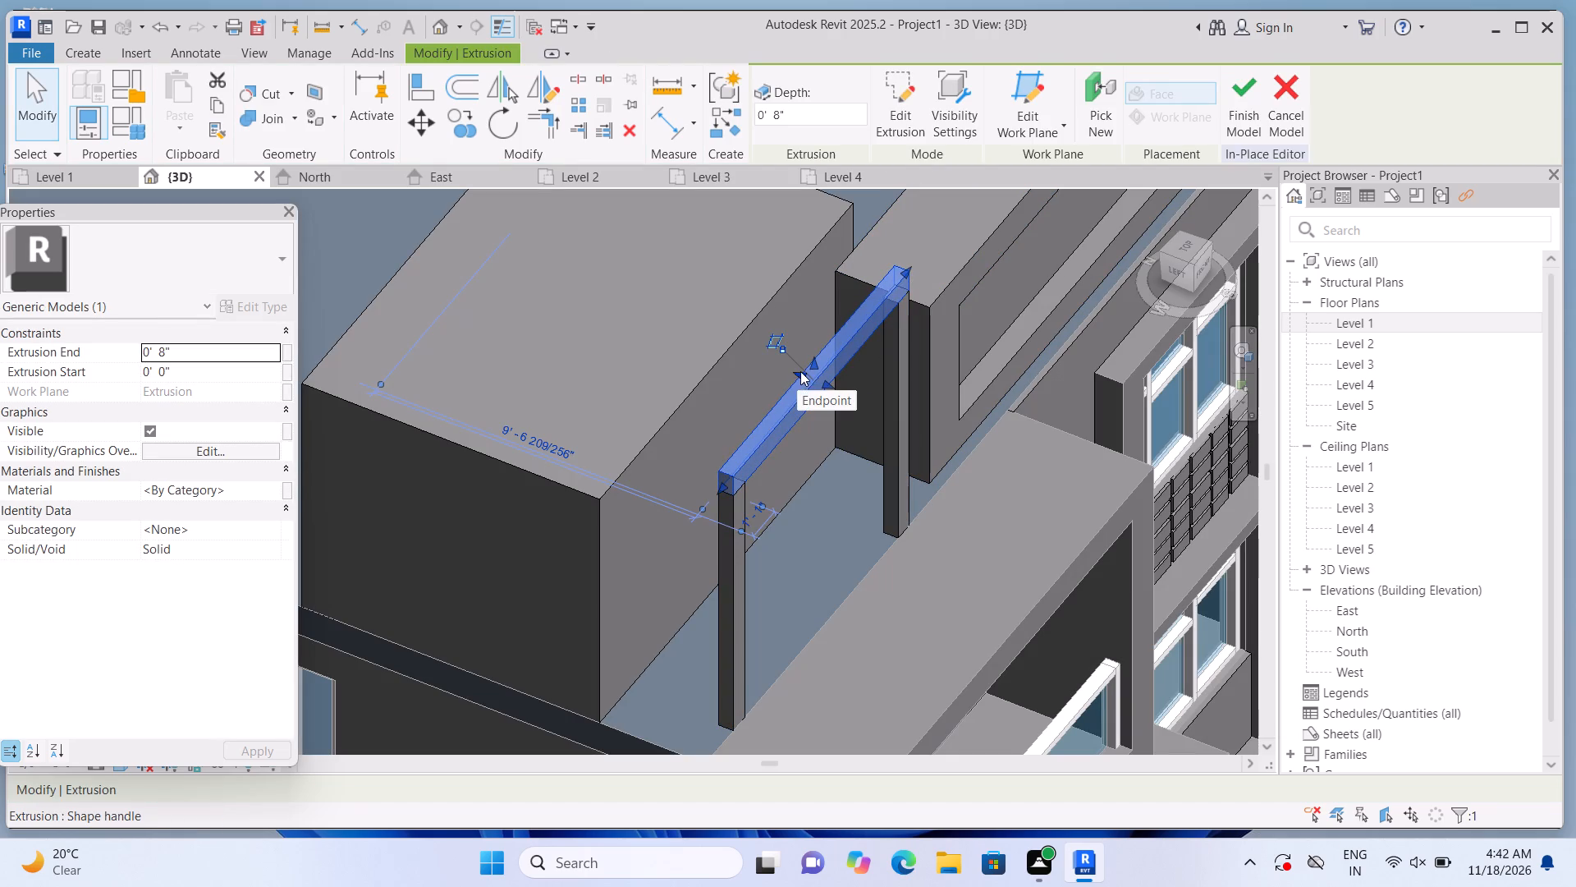
Stretch the new slab back over the corner block and extend its left, right and front edges outward.
{"action": "left_click_drag", "start_coordinate": [794, 365], "coordinate": [489, 275]}
{"action": "scroll", "coordinate": [569, 339], "scroll_direction": "down", "scroll_amount": 1}
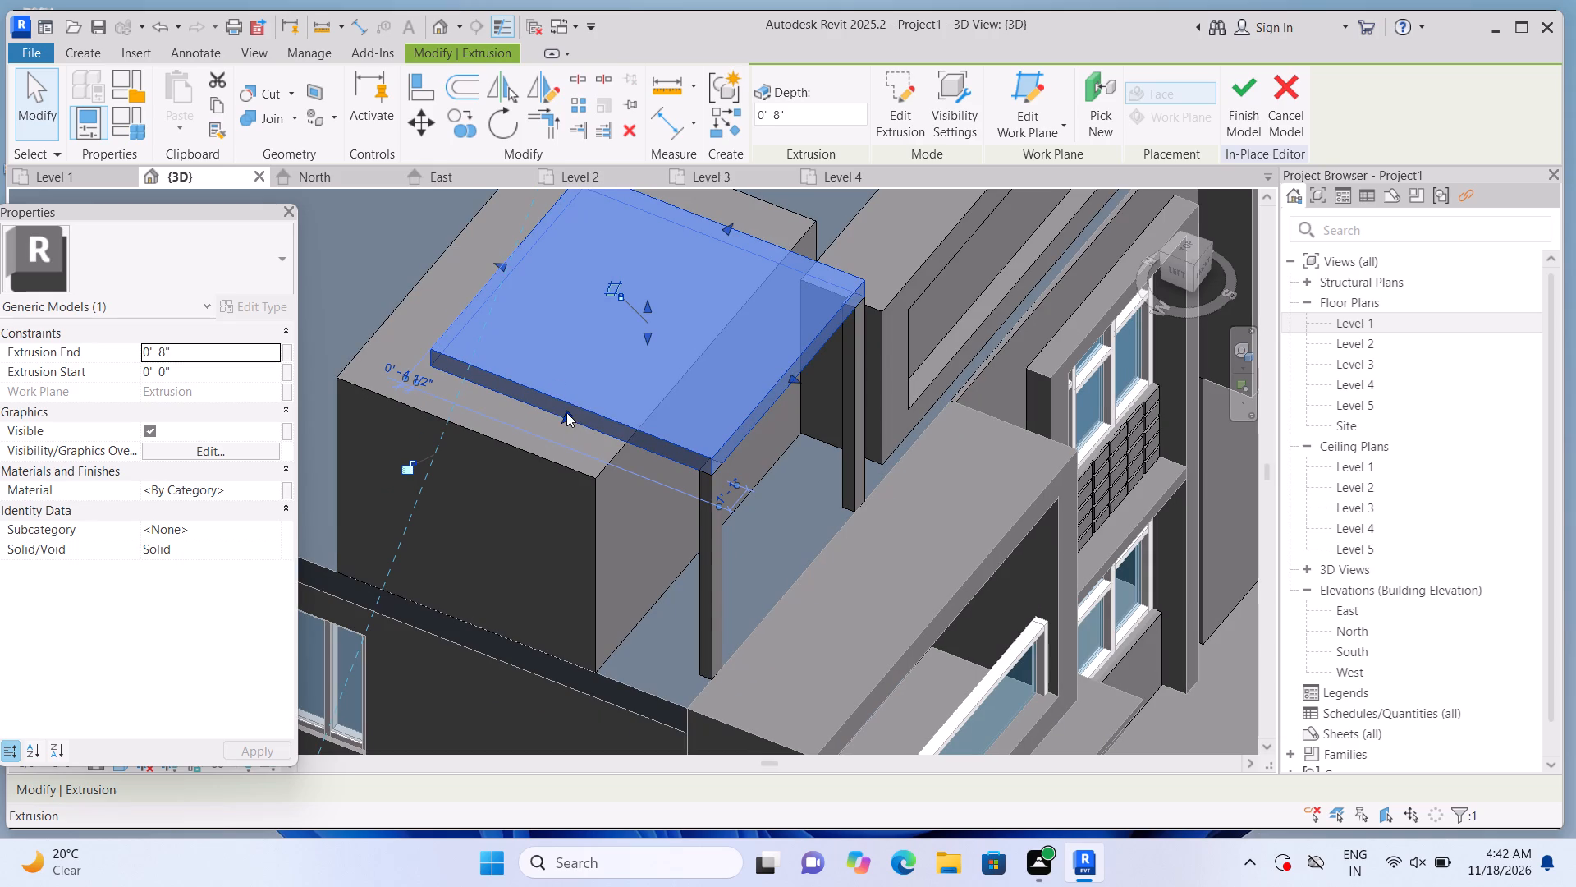
{"action": "left_click_drag", "start_coordinate": [561, 414], "coordinate": [517, 442]}
{"action": "scroll", "coordinate": [574, 360], "scroll_direction": "down", "scroll_amount": 1}
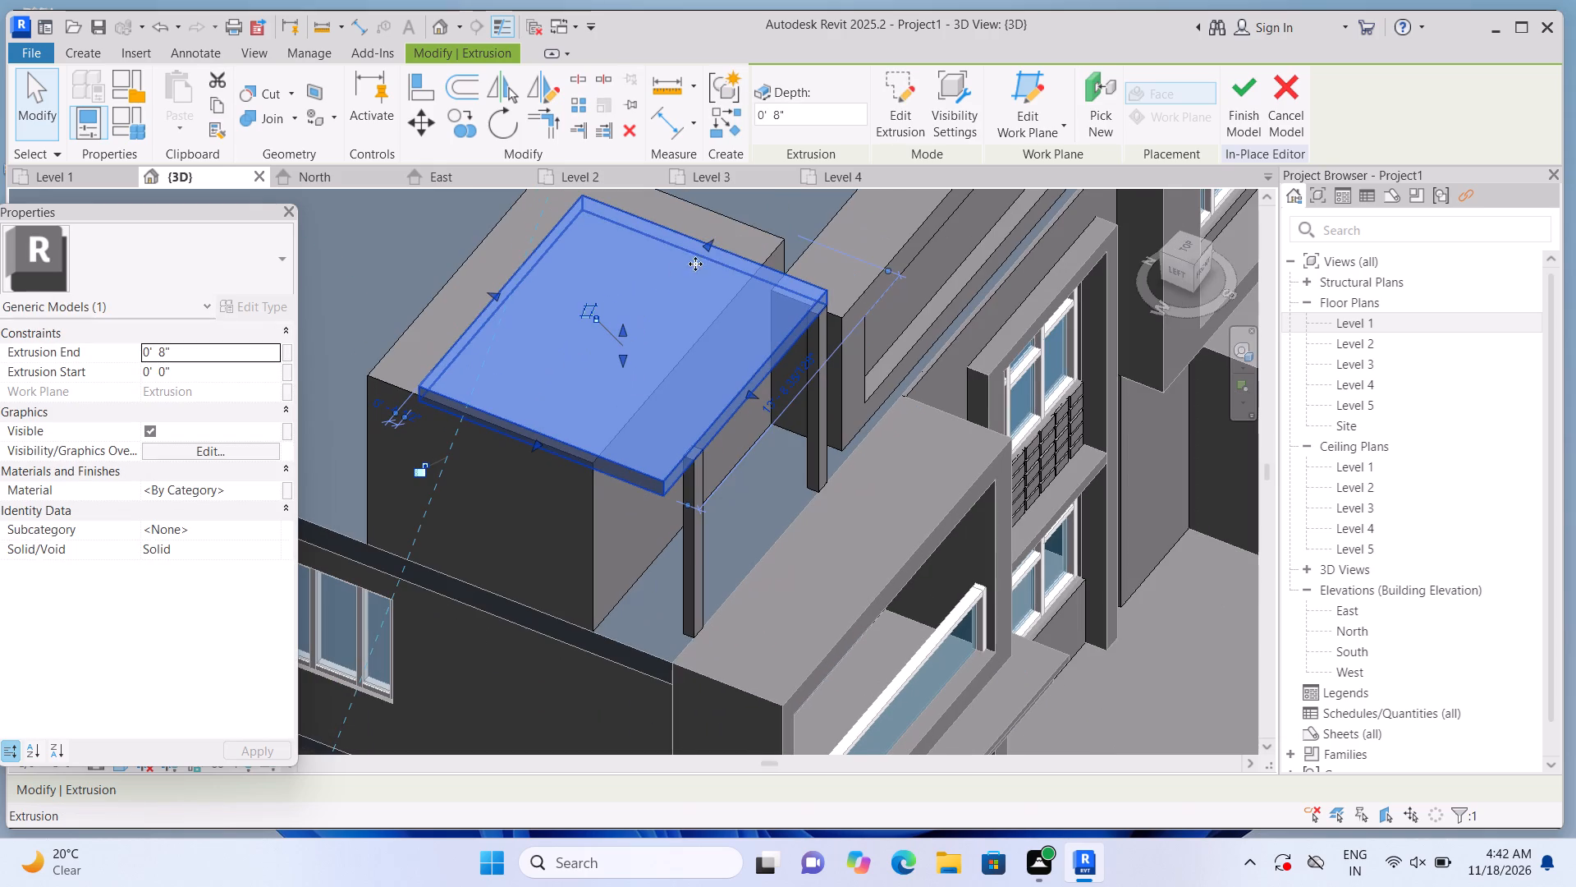
{"action": "scroll", "coordinate": [707, 243], "scroll_direction": "down", "scroll_amount": 1}
{"action": "left_click_drag", "start_coordinate": [707, 243], "coordinate": [731, 202]}
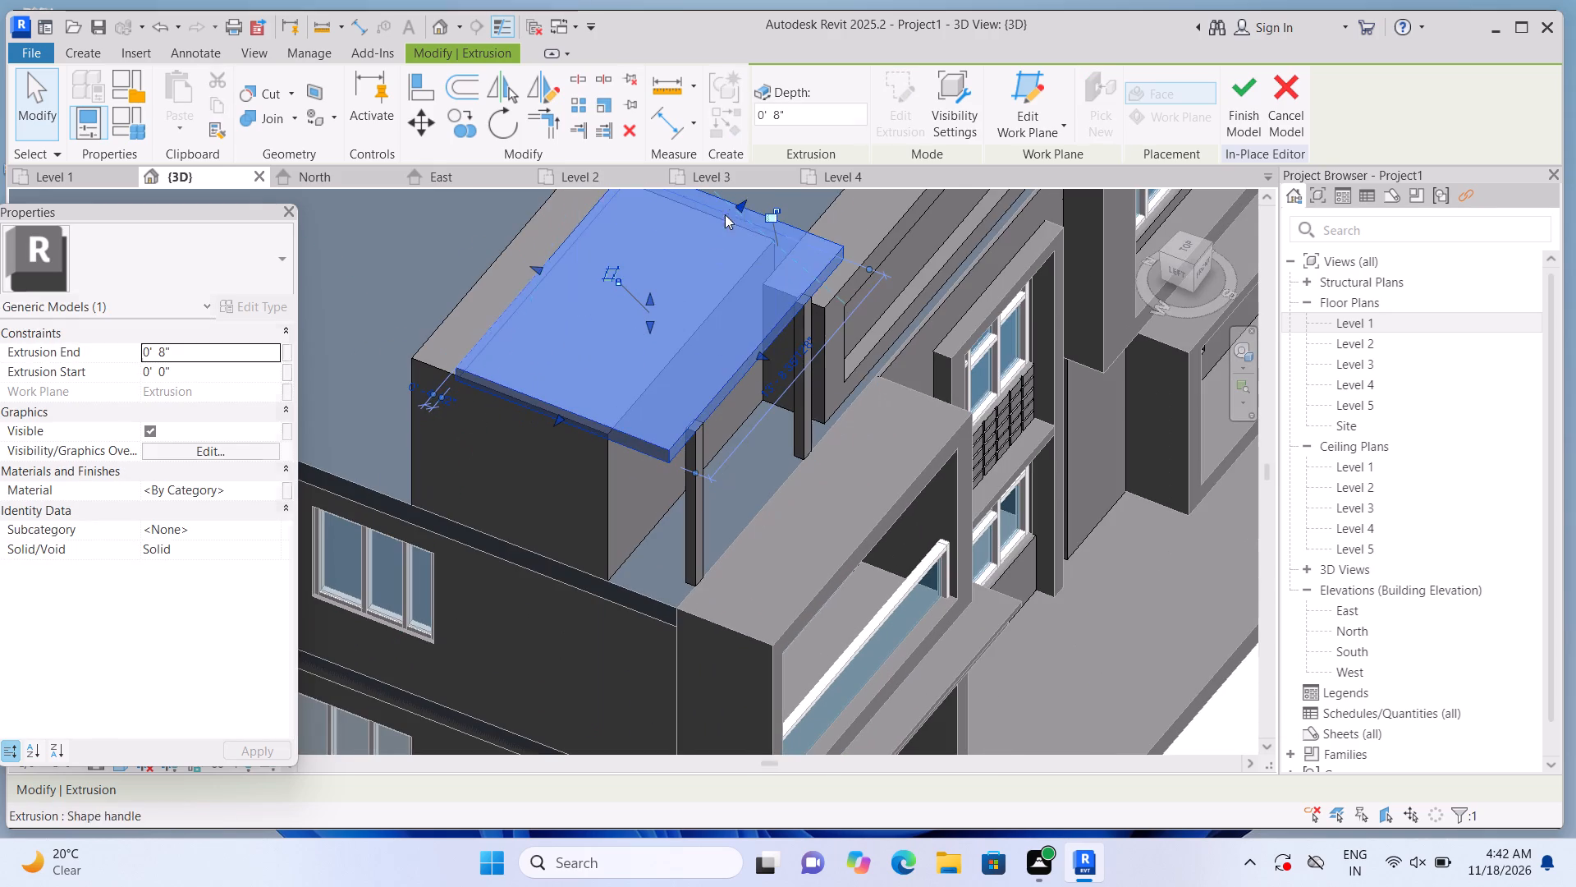
{"action": "scroll", "coordinate": [690, 283], "scroll_direction": "up", "scroll_amount": 3}
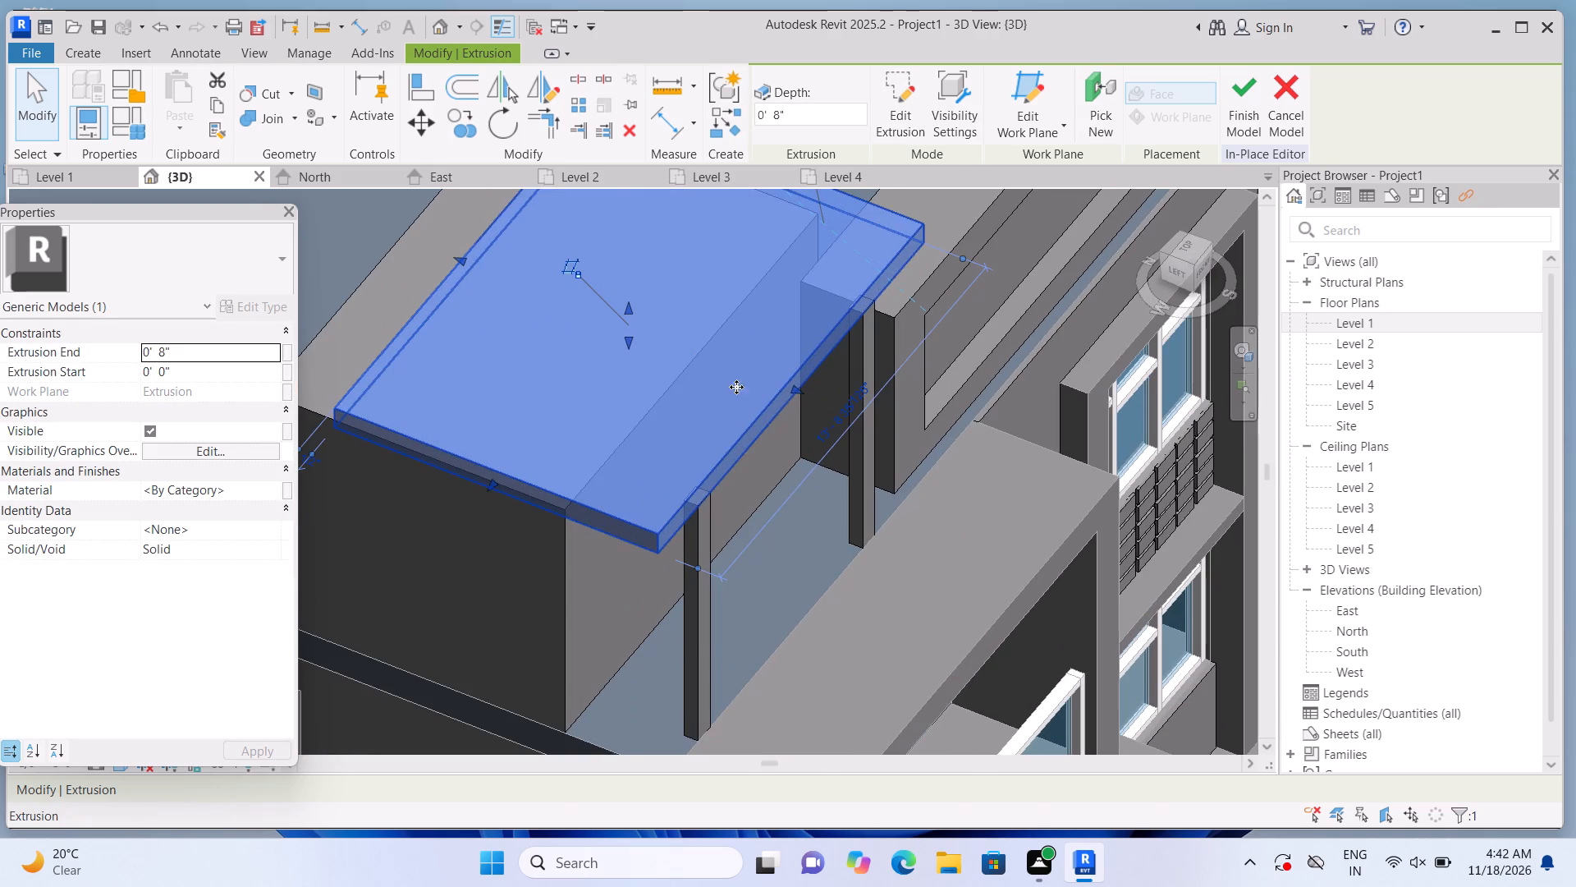
{"action": "left_click_drag", "start_coordinate": [796, 384], "coordinate": [841, 413]}
{"action": "scroll", "coordinate": [475, 473], "scroll_direction": "down", "scroll_amount": 1}
{"action": "scroll", "coordinate": [458, 490], "scroll_direction": "up", "scroll_amount": 1}
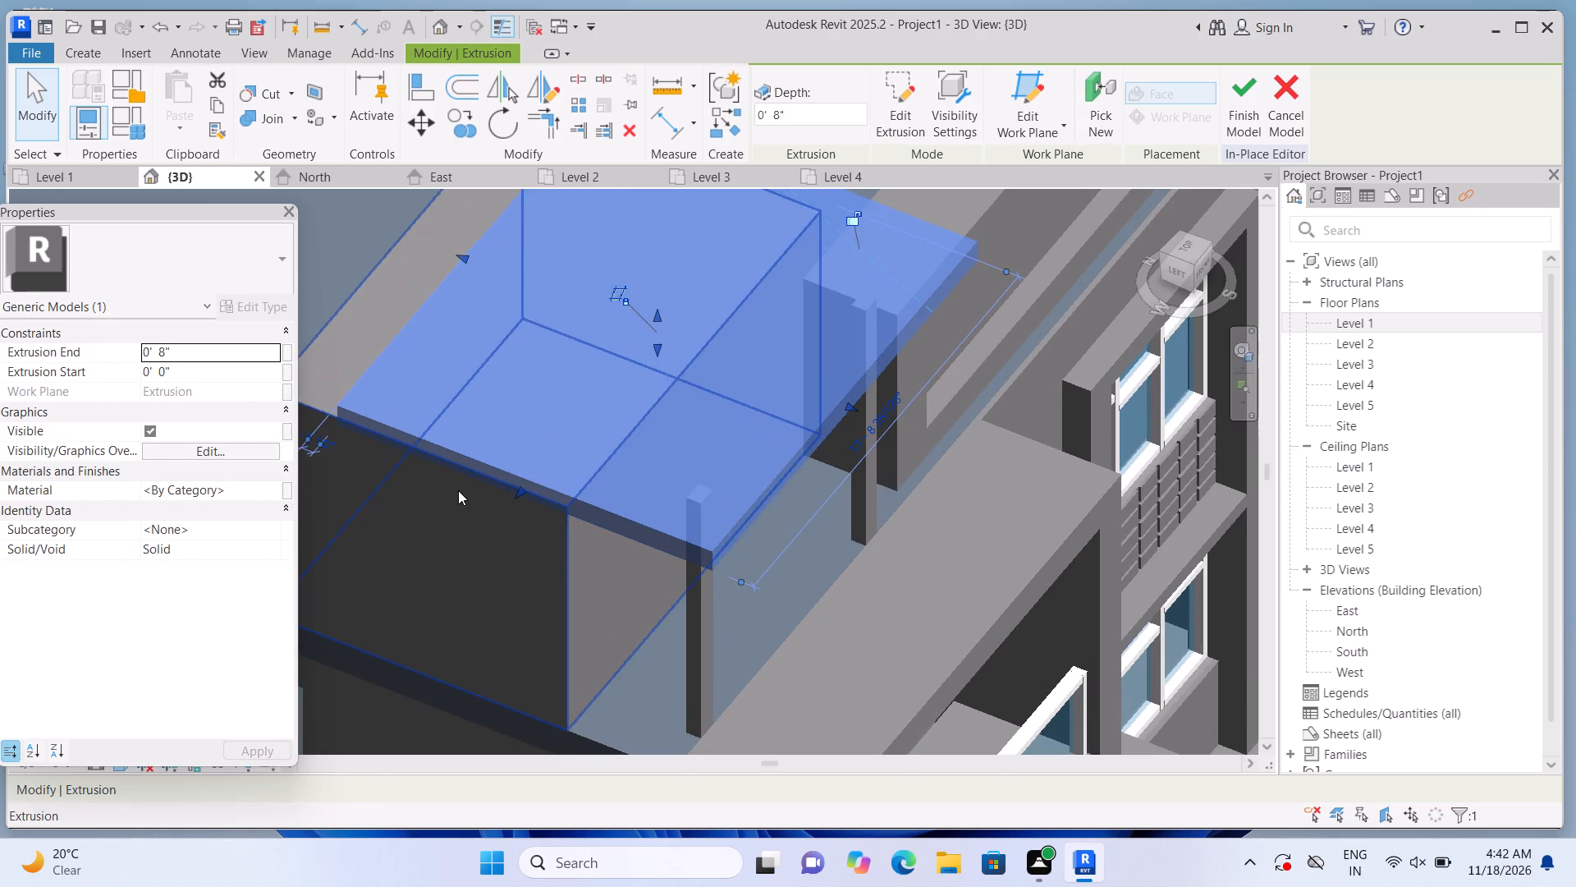
Extend the slab's left, rear and right edges further so it overhangs the corner block on those sides.
{"action": "left_click_drag", "start_coordinate": [520, 489], "coordinate": [511, 500]}
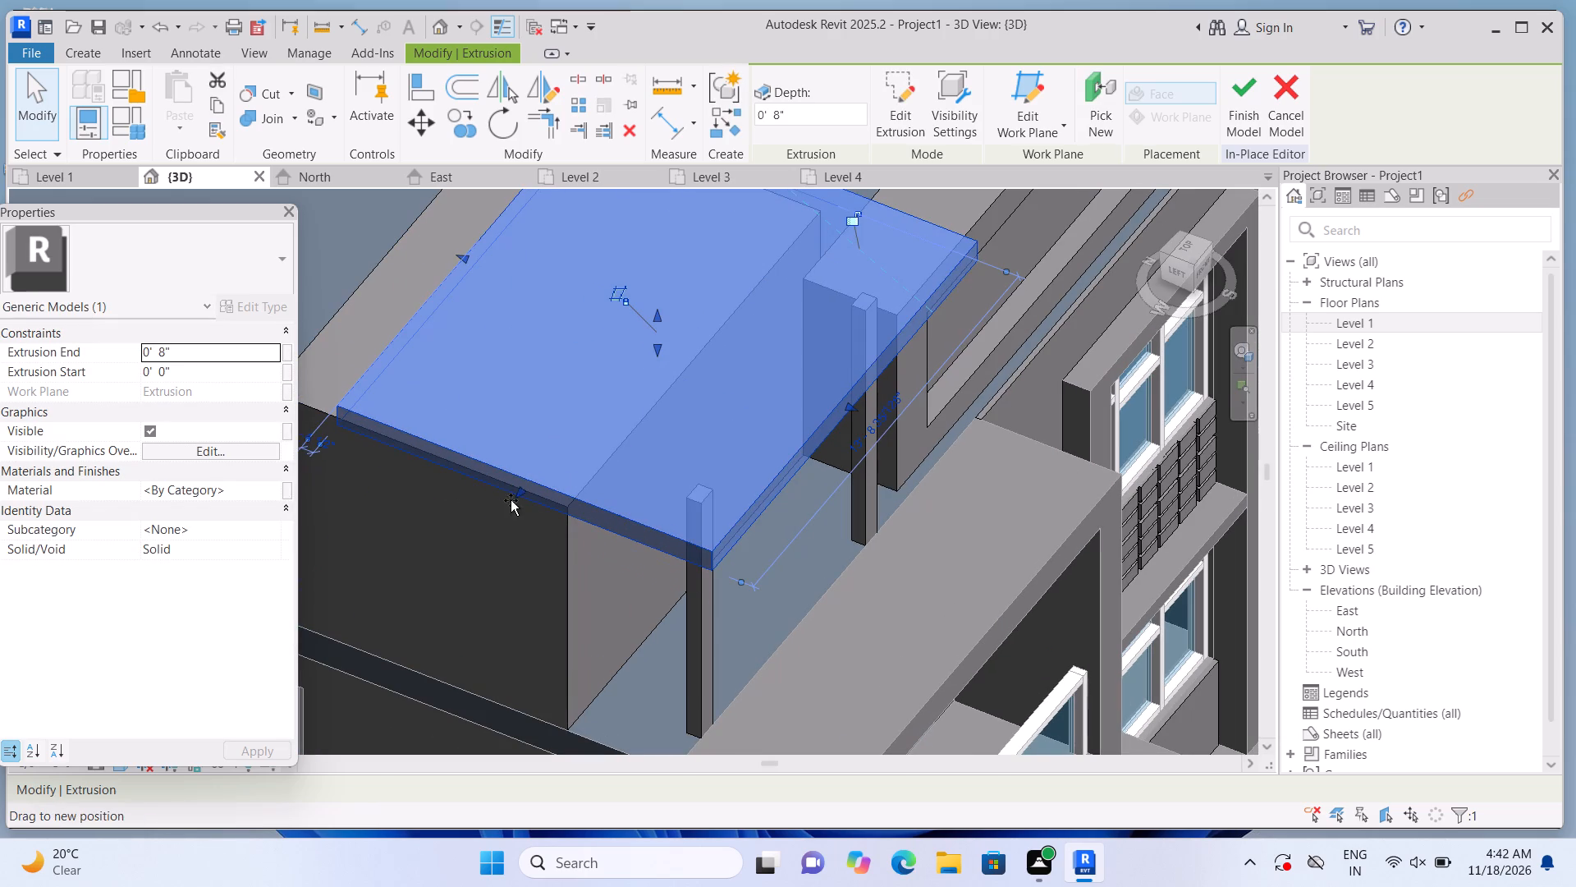
{"action": "left_click_drag", "start_coordinate": [511, 500], "coordinate": [487, 546]}
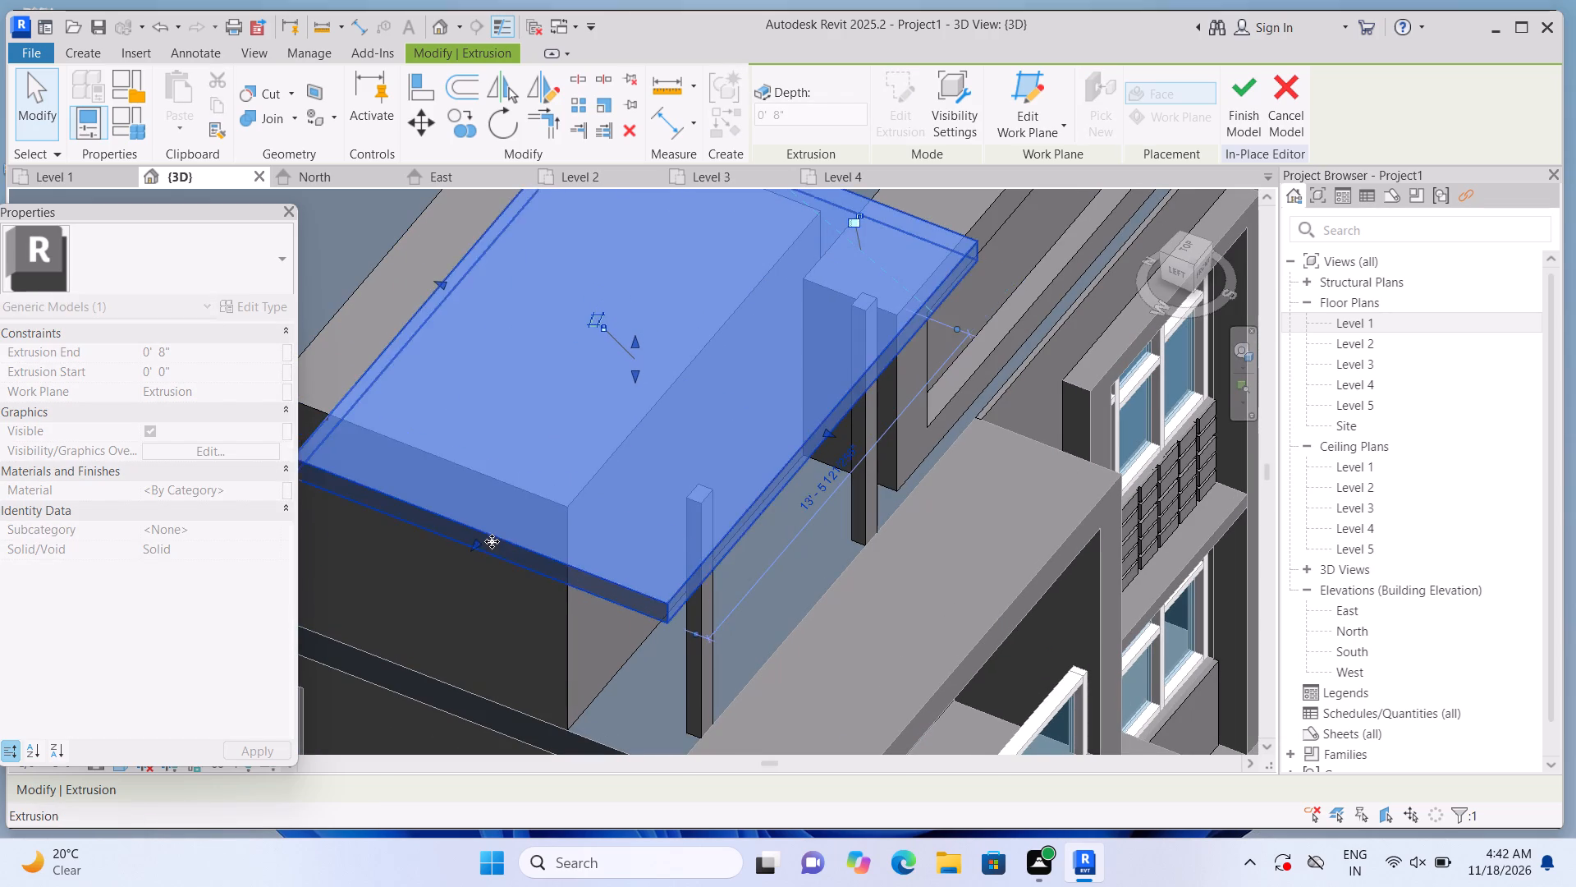
{"action": "scroll", "coordinate": [492, 544], "scroll_direction": "down", "scroll_amount": 3}
{"action": "scroll", "coordinate": [427, 394], "scroll_direction": "up", "scroll_amount": 1}
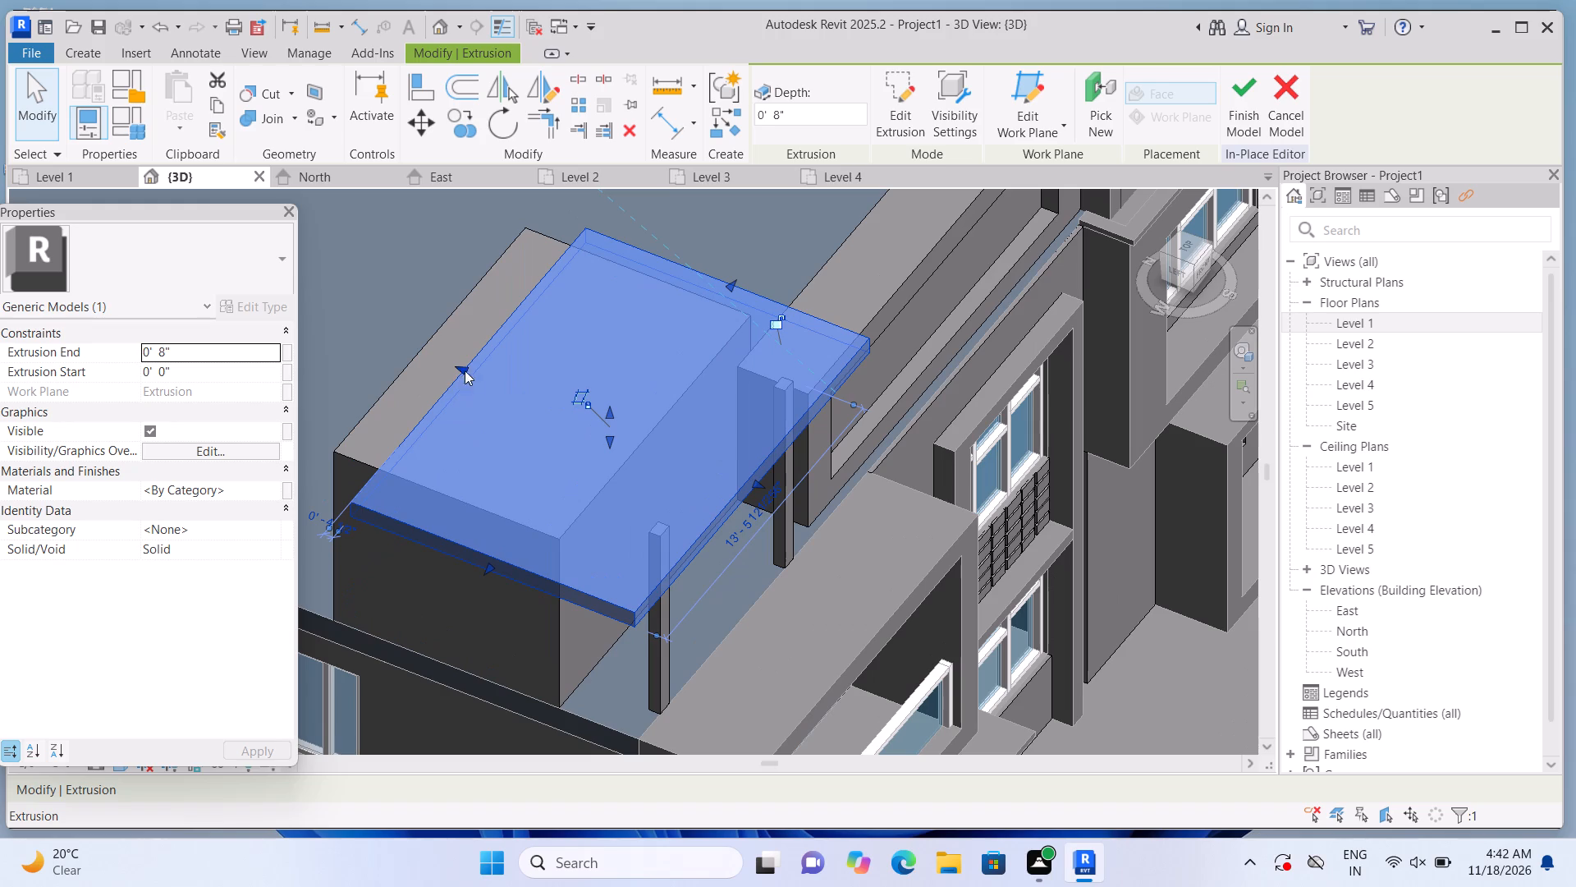
{"action": "left_click_drag", "start_coordinate": [455, 364], "coordinate": [371, 311]}
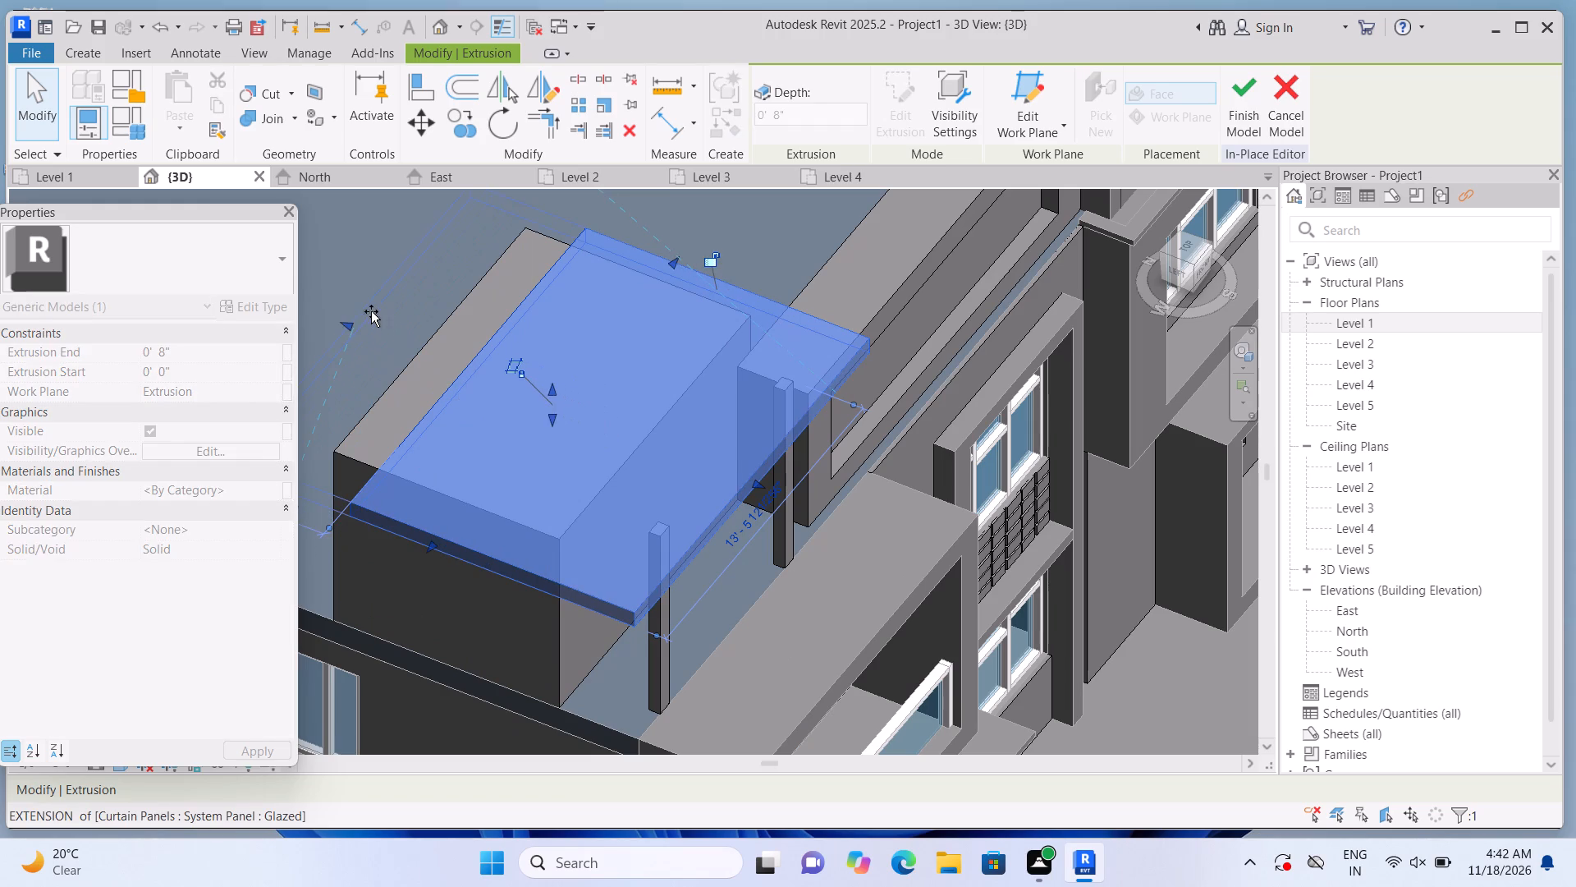
{"action": "left_click_drag", "start_coordinate": [371, 311], "coordinate": [388, 323]}
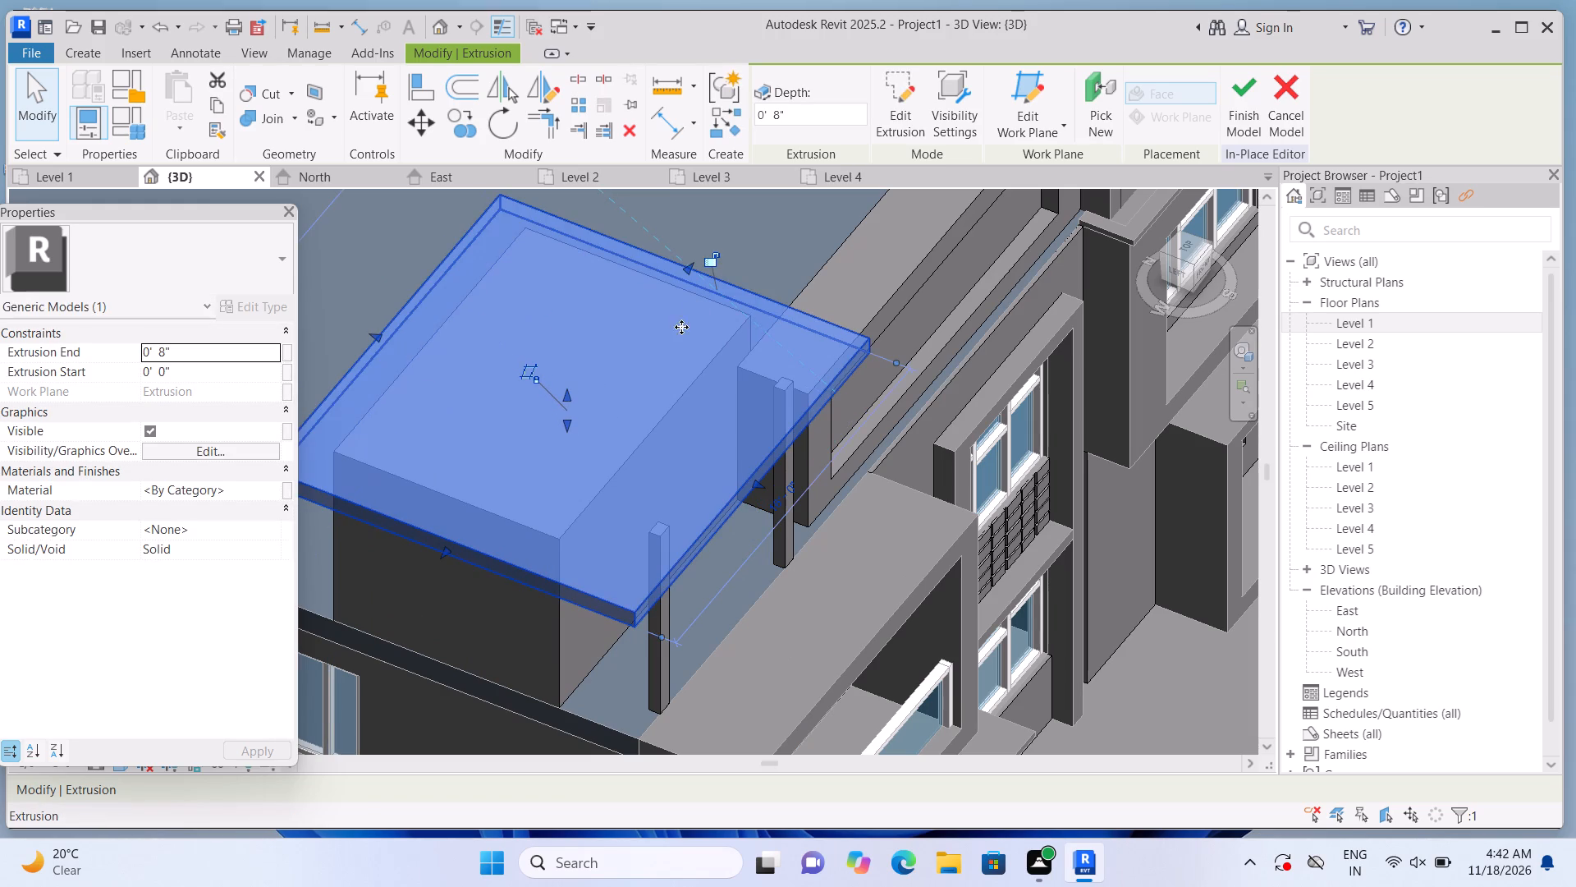
{"action": "left_click_drag", "start_coordinate": [689, 258], "coordinate": [696, 246]}
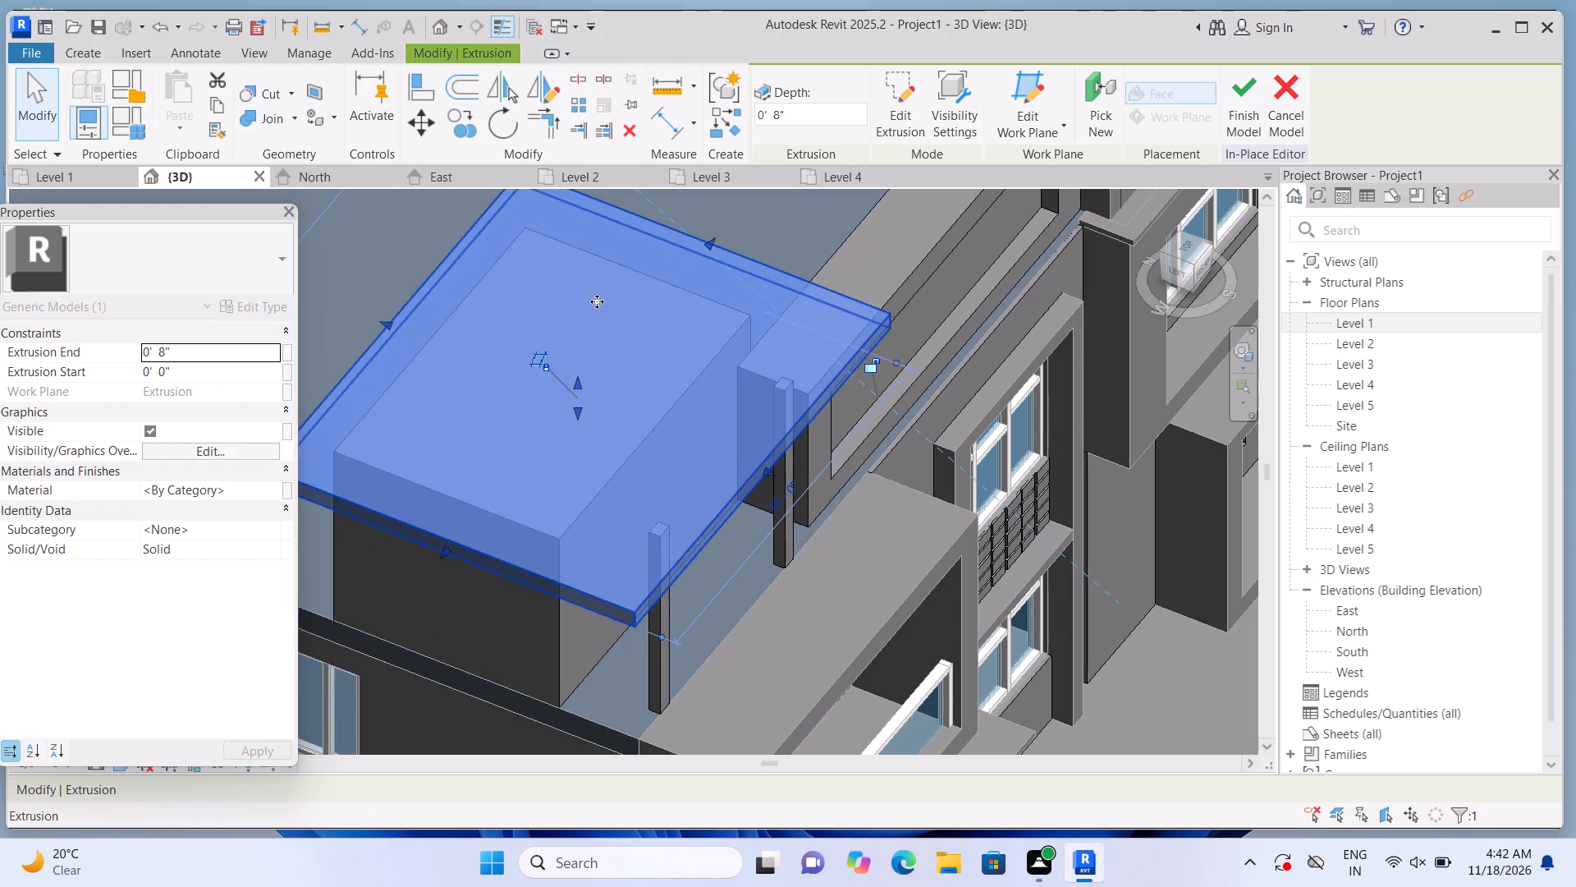
{"action": "scroll", "coordinate": [616, 321], "scroll_direction": "down", "scroll_amount": 8}
{"action": "left_click", "coordinate": [931, 600]}
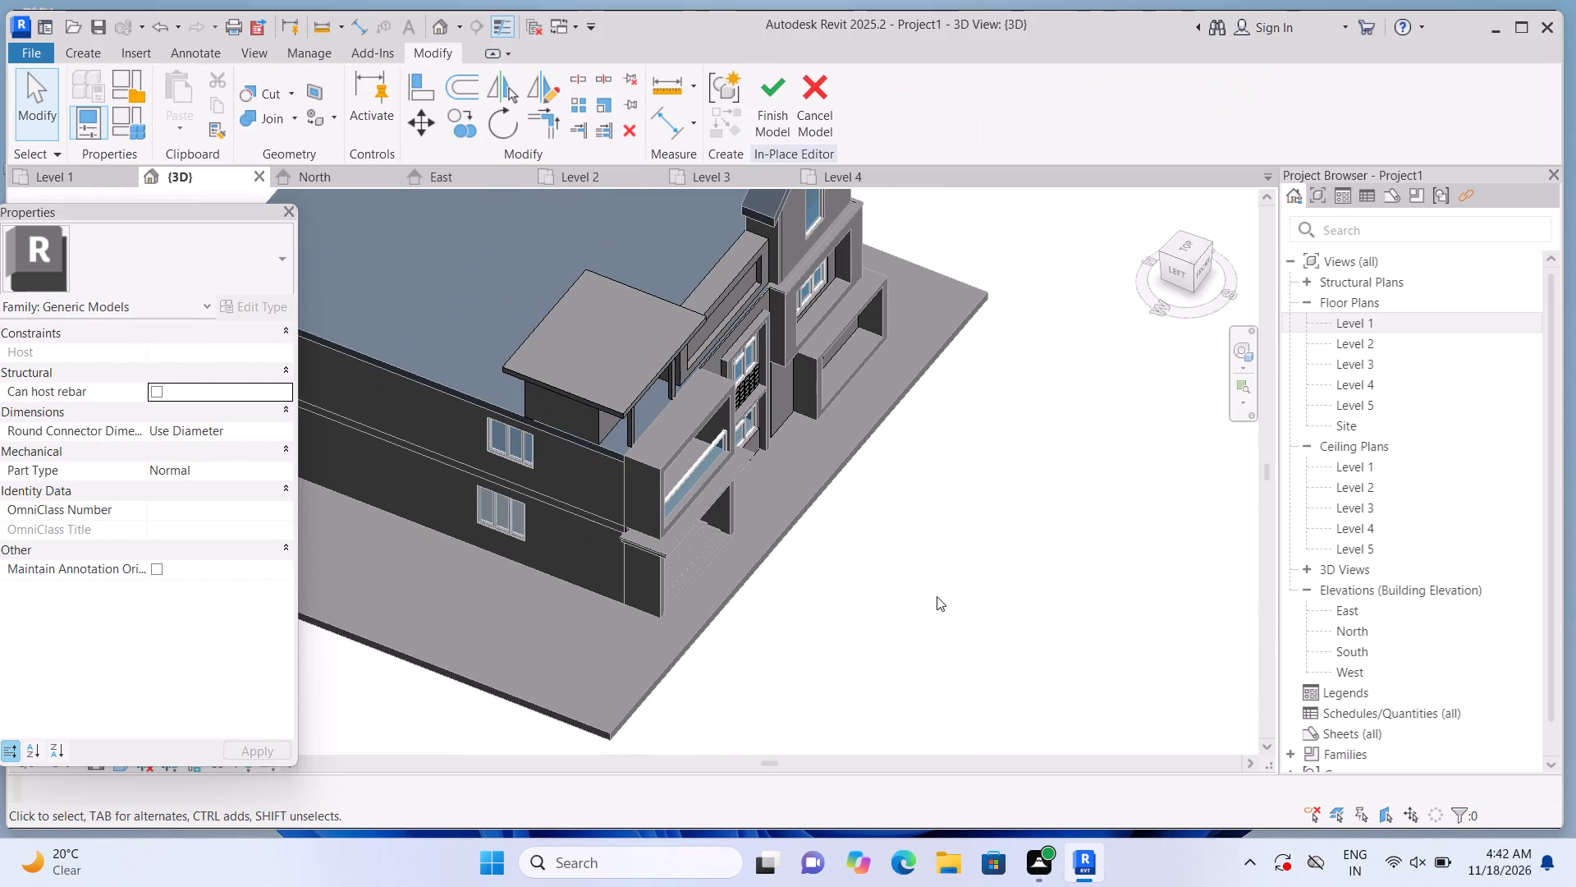
Examine the roof slab, posts and corner block from above, from the side and from the front of the house.
{"action": "left_click_drag", "start_coordinate": [802, 623], "coordinate": [788, 623], "text": "shift"}
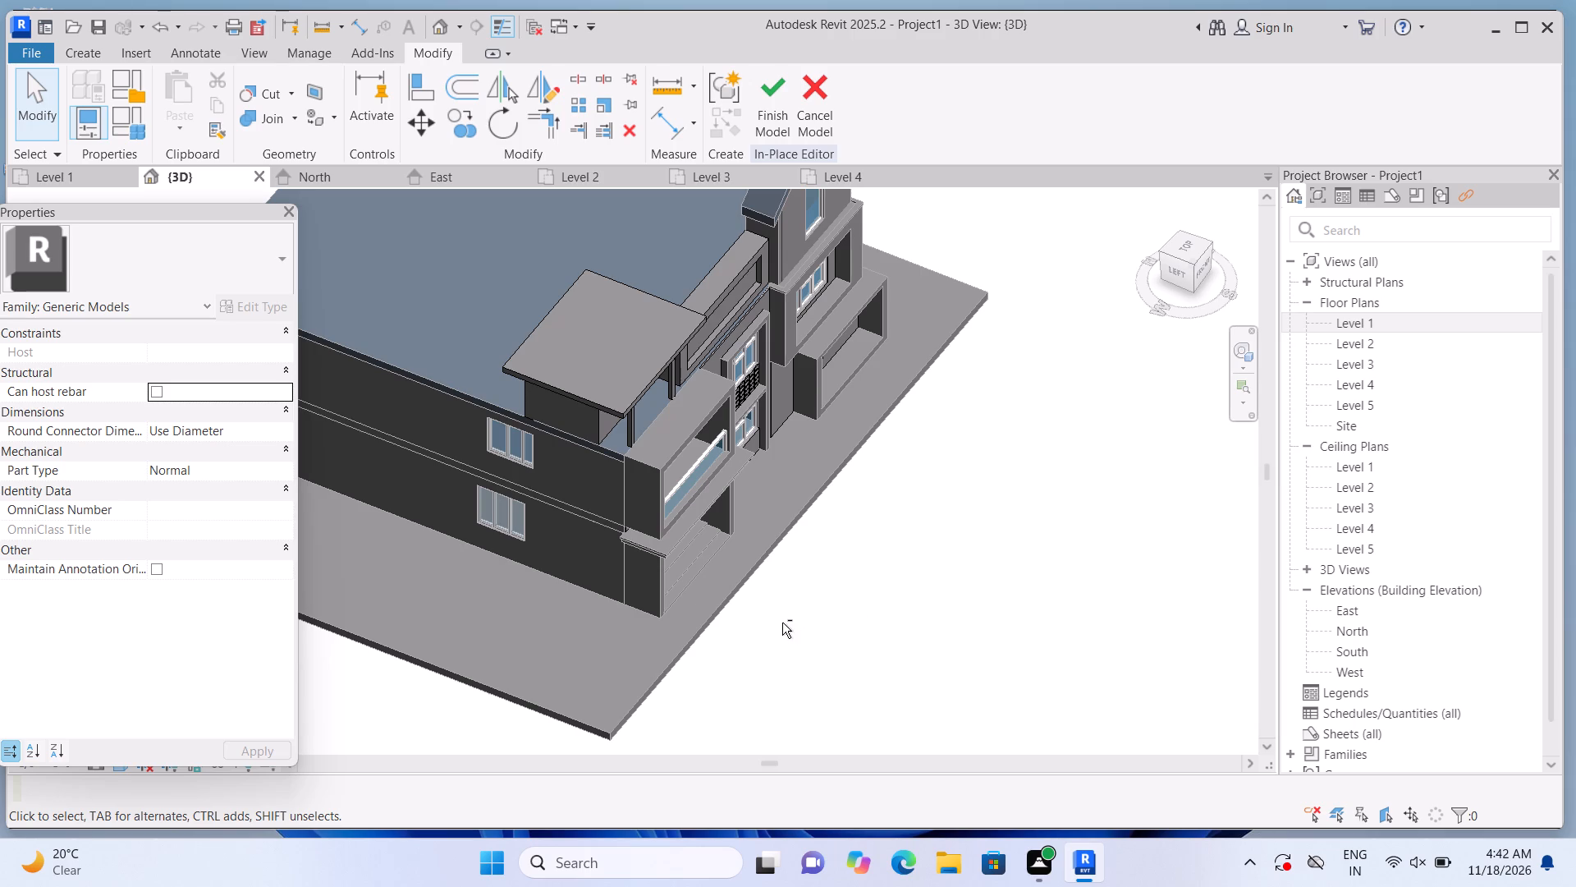
{"action": "scroll", "coordinate": [783, 618], "scroll_direction": "up", "scroll_amount": 1, "text": "shift"}
{"action": "scroll", "coordinate": [864, 615], "scroll_direction": "down", "scroll_amount": 3}
{"action": "middle_click_drag", "start_coordinate": [871, 641], "coordinate": [584, 600], "text": "shift"}
{"action": "scroll", "coordinate": [873, 618], "scroll_direction": "up", "scroll_amount": 1}
{"action": "scroll", "coordinate": [864, 593], "scroll_direction": "down", "scroll_amount": 2}
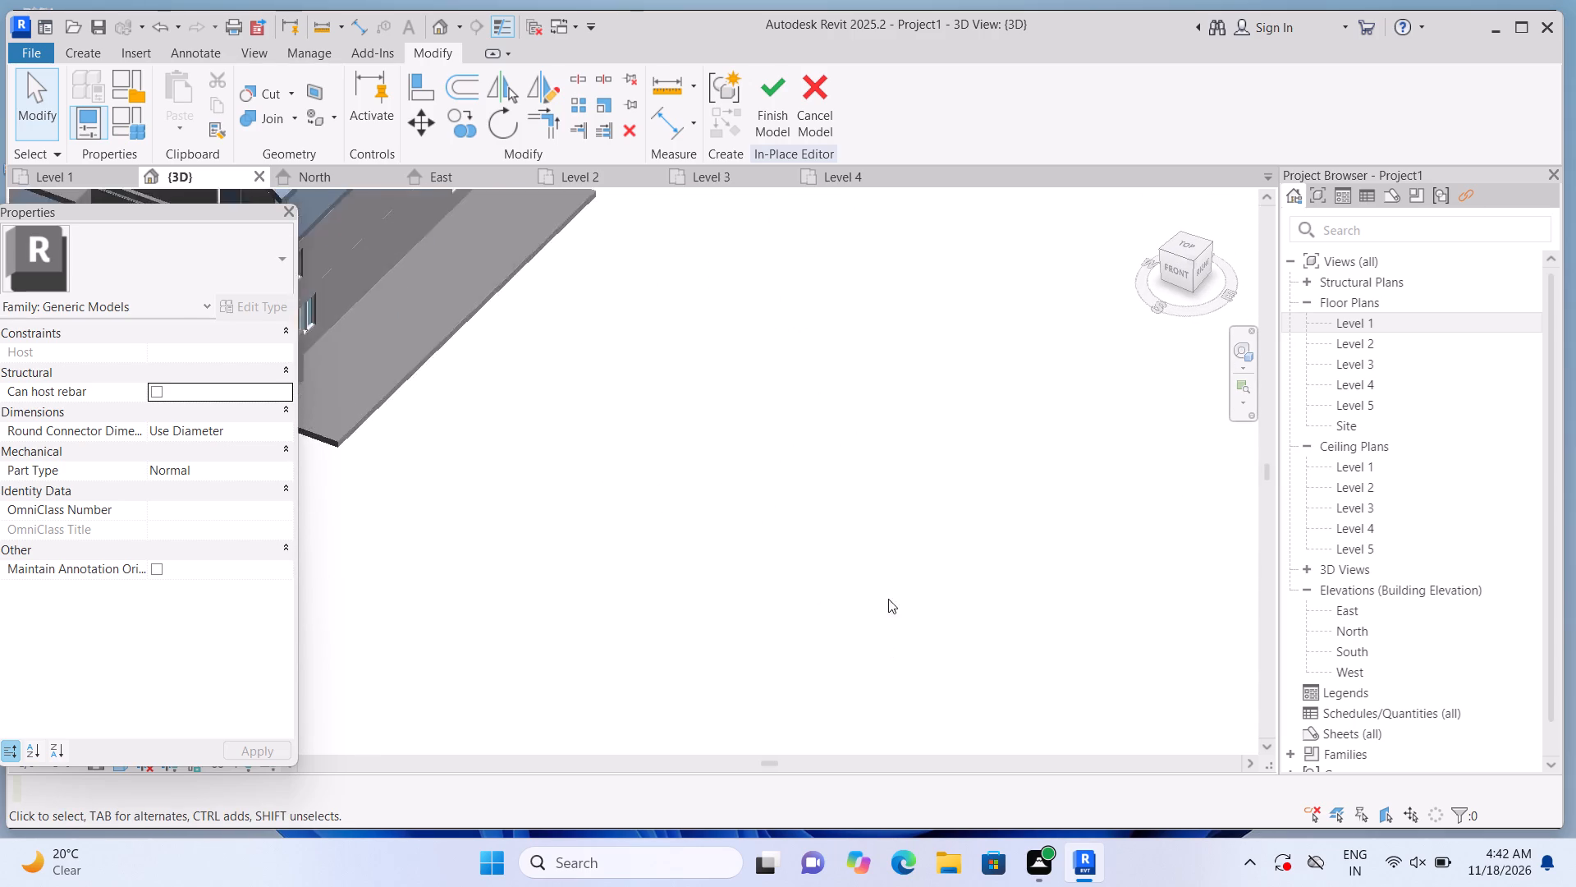
{"action": "scroll", "coordinate": [888, 599], "scroll_direction": "down", "scroll_amount": 3}
{"action": "scroll", "coordinate": [529, 296], "scroll_direction": "up", "scroll_amount": 11}
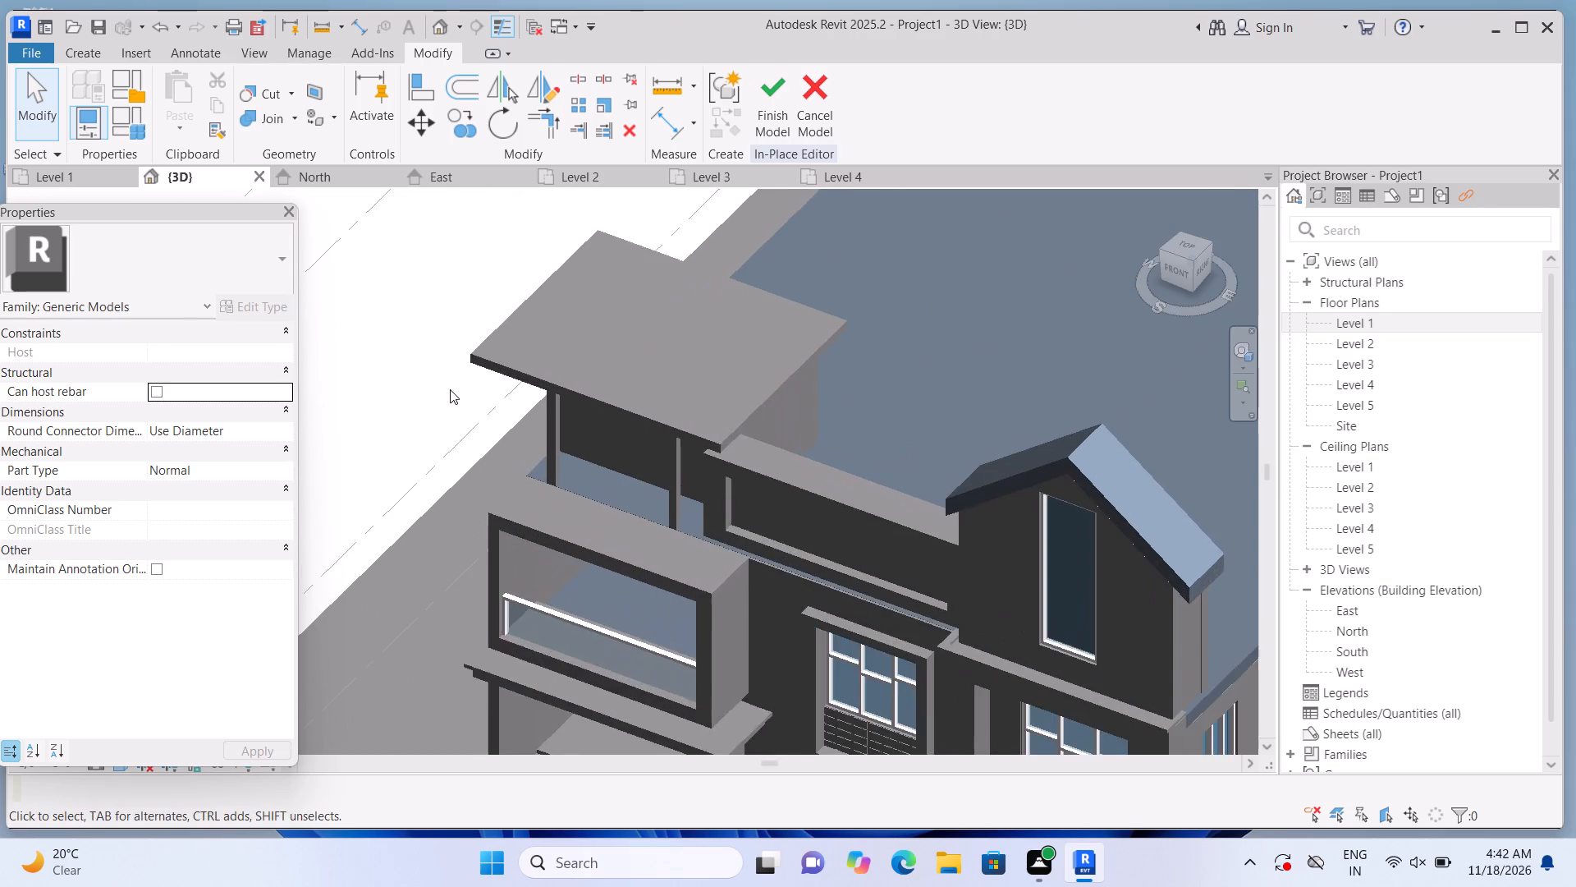
{"action": "scroll", "coordinate": [450, 389], "scroll_direction": "up", "scroll_amount": 1}
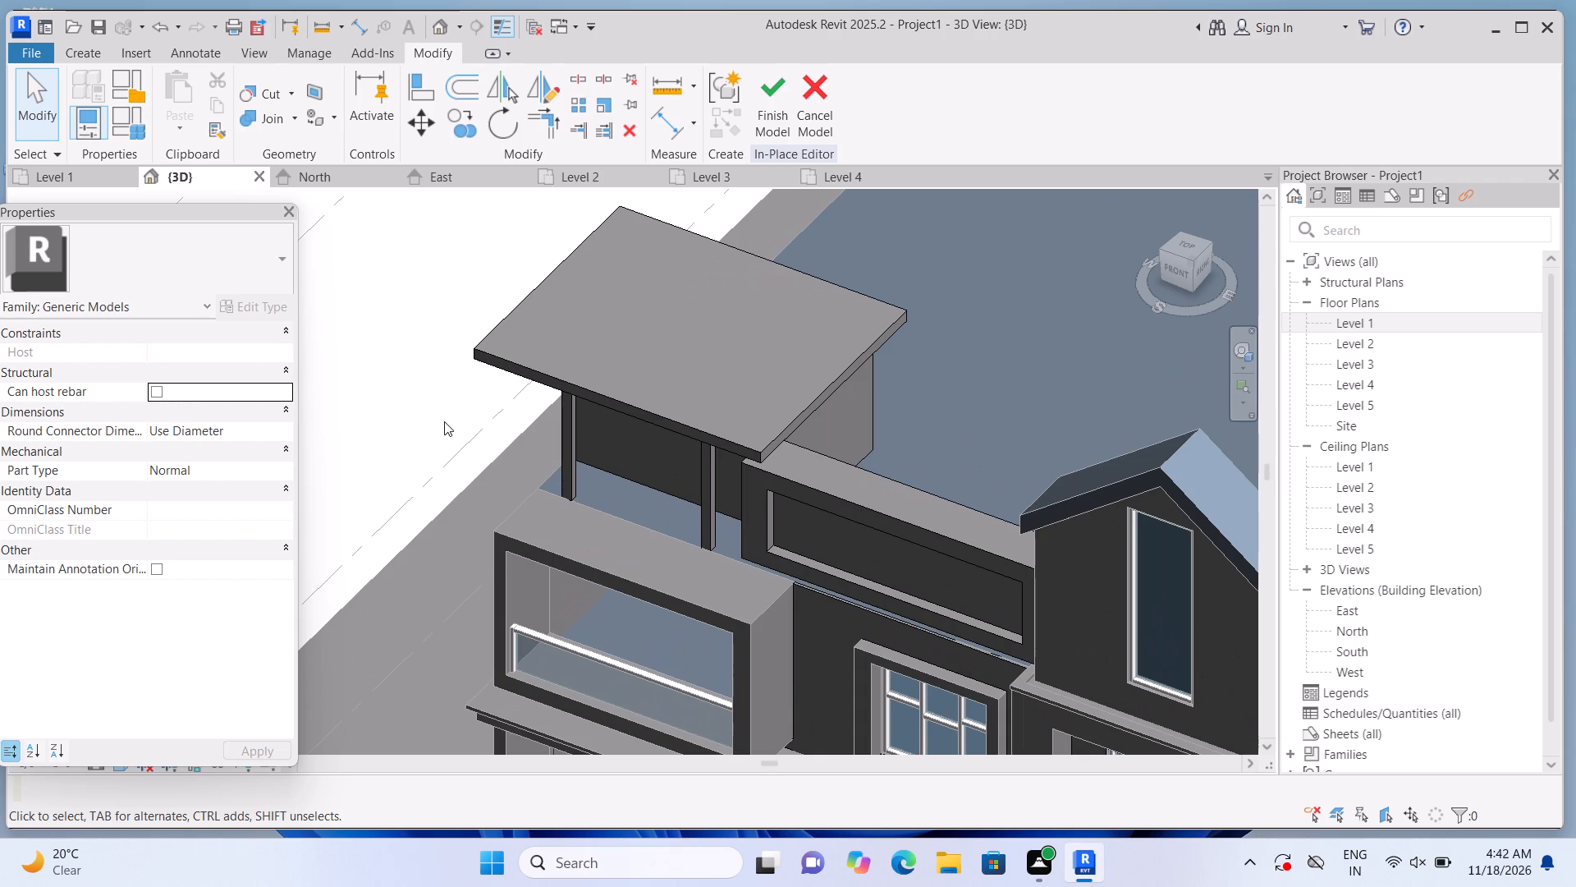
{"action": "left_click", "coordinate": [444, 421]}
{"action": "middle_click_drag", "start_coordinate": [450, 403], "coordinate": [509, 225], "text": "shift"}
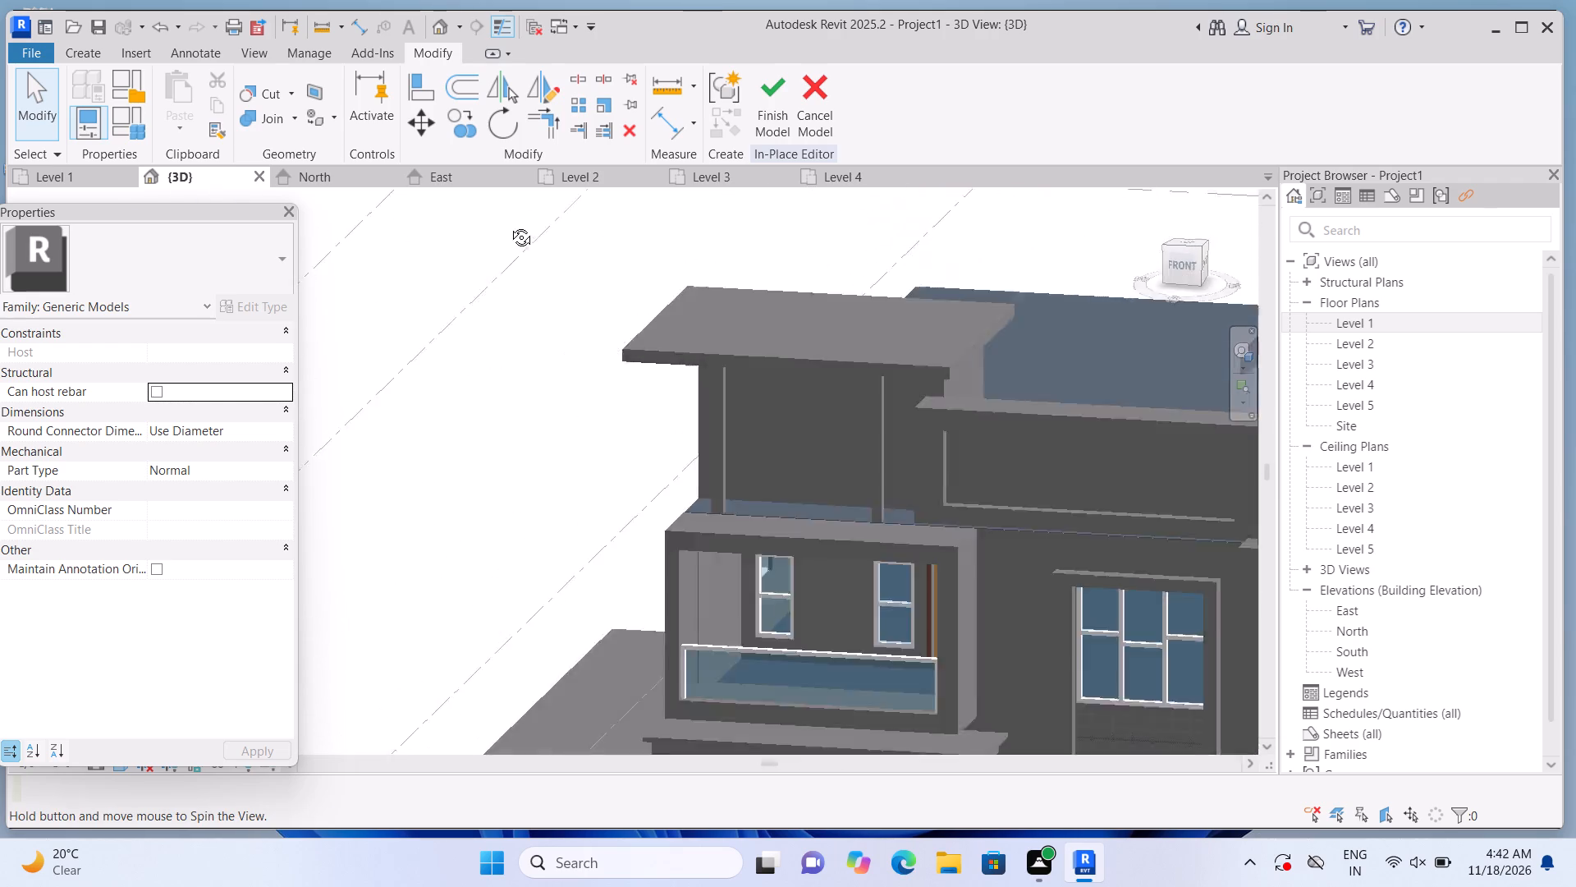
{"action": "middle_click_drag", "start_coordinate": [509, 225], "coordinate": [541, 146], "text": "shift"}
{"action": "middle_click_drag", "start_coordinate": [511, 327], "coordinate": [574, 389], "text": "shift"}
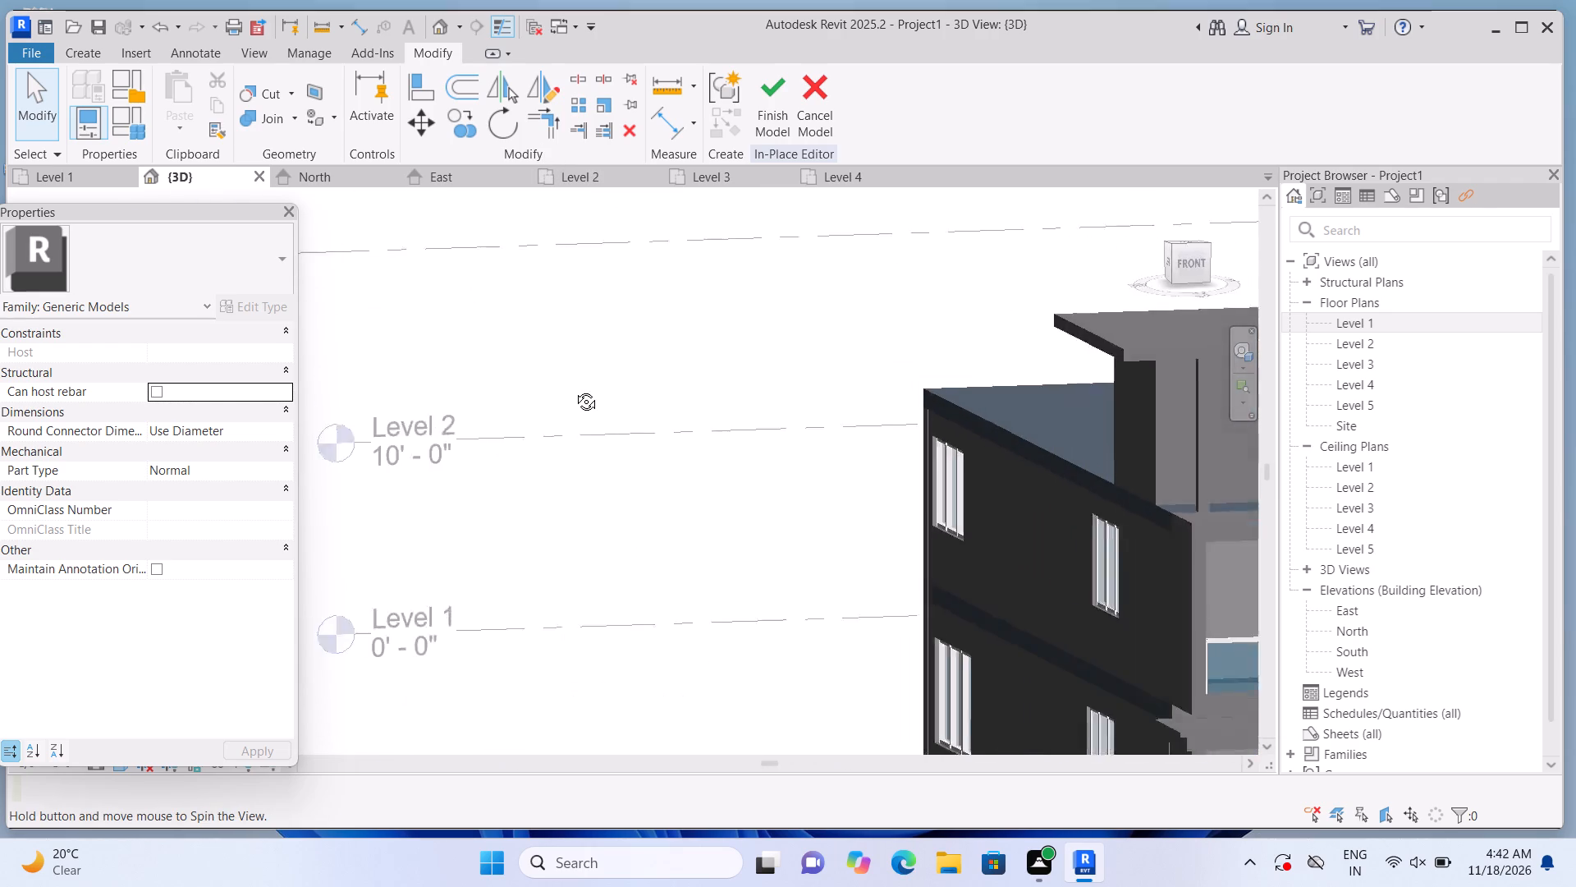
{"action": "middle_click_drag", "start_coordinate": [574, 389], "coordinate": [429, 328], "text": "shift"}
{"action": "scroll", "coordinate": [433, 328], "scroll_direction": "up", "scroll_amount": 1, "text": "shift"}
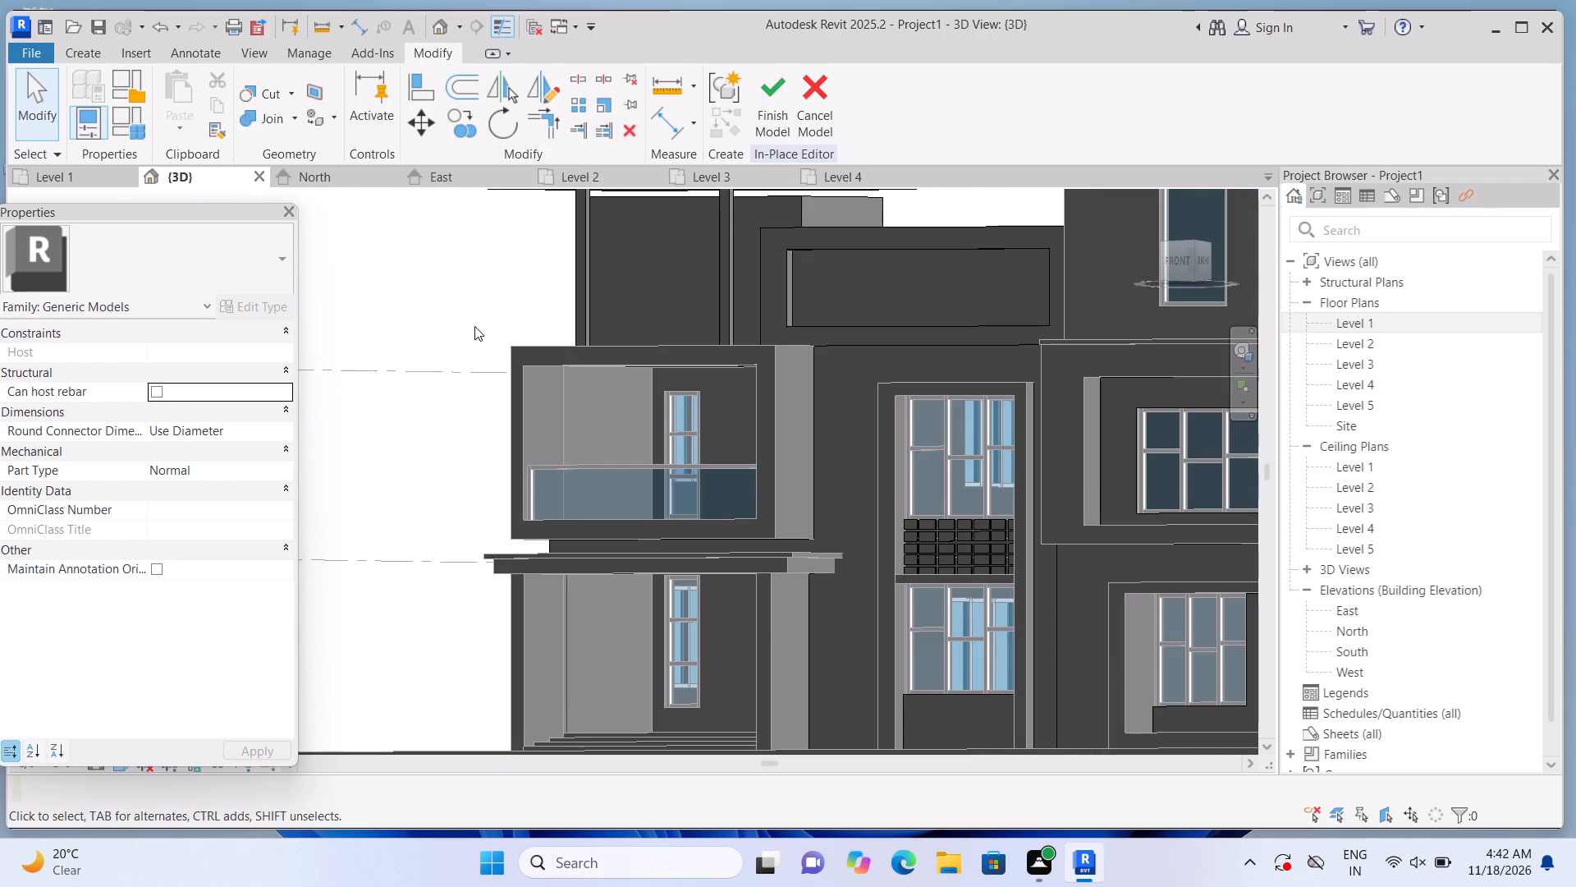
{"action": "scroll", "coordinate": [489, 341], "scroll_direction": "down", "scroll_amount": 3}
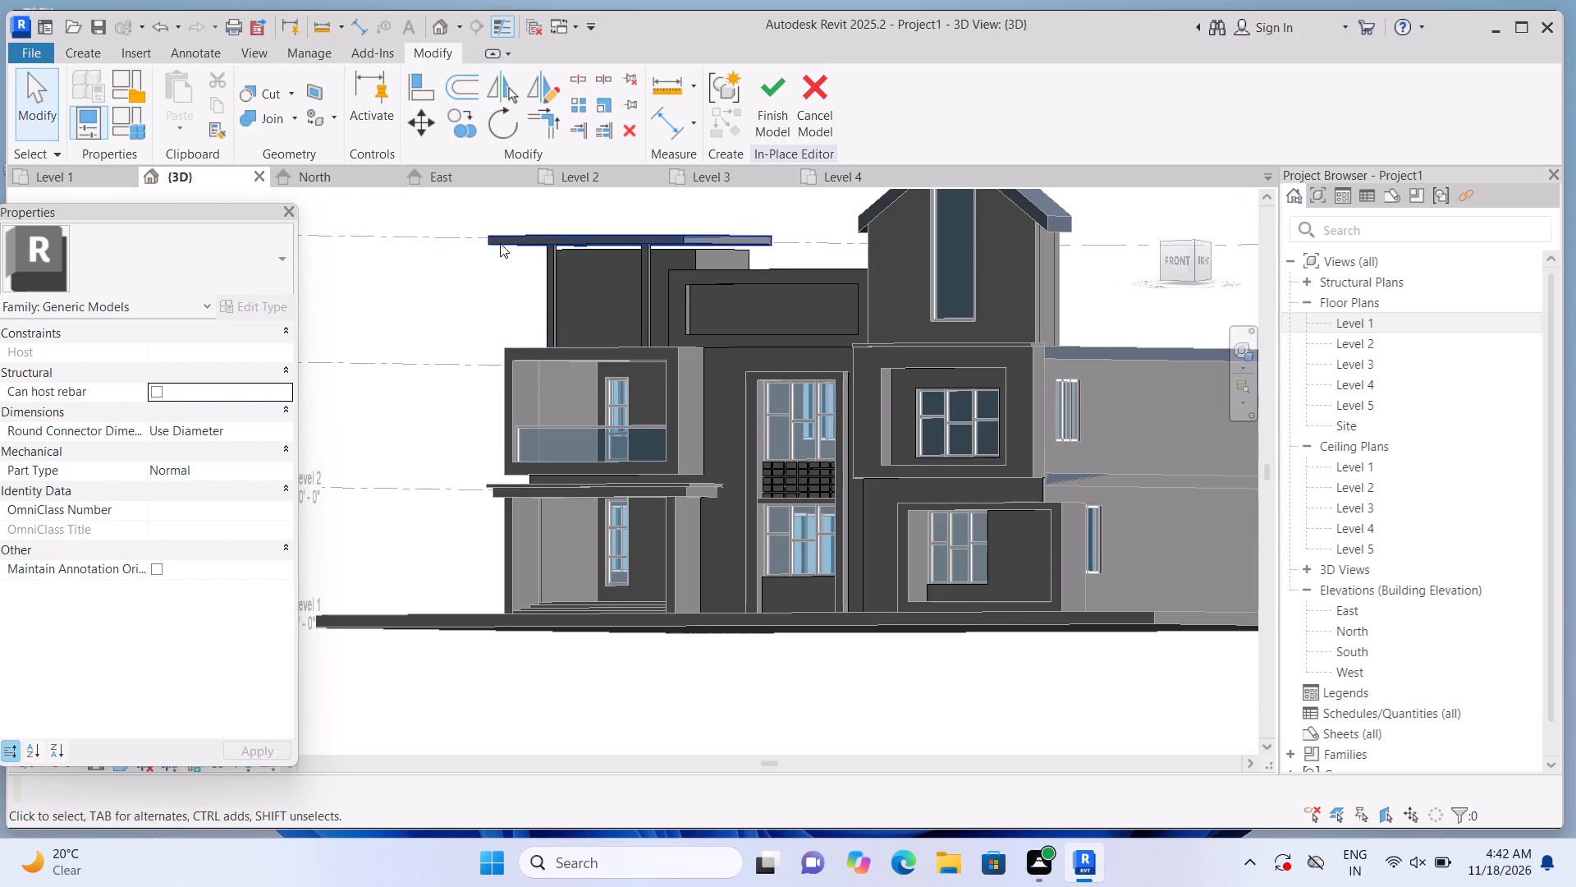
Lower the tops of the two posts to the corner block's top level to close the gap under the slab.
{"action": "scroll", "coordinate": [500, 243], "scroll_direction": "up", "scroll_amount": 1}
{"action": "scroll", "coordinate": [485, 312], "scroll_direction": "up", "scroll_amount": 1}
{"action": "scroll", "coordinate": [493, 479], "scroll_direction": "down", "scroll_amount": 2}
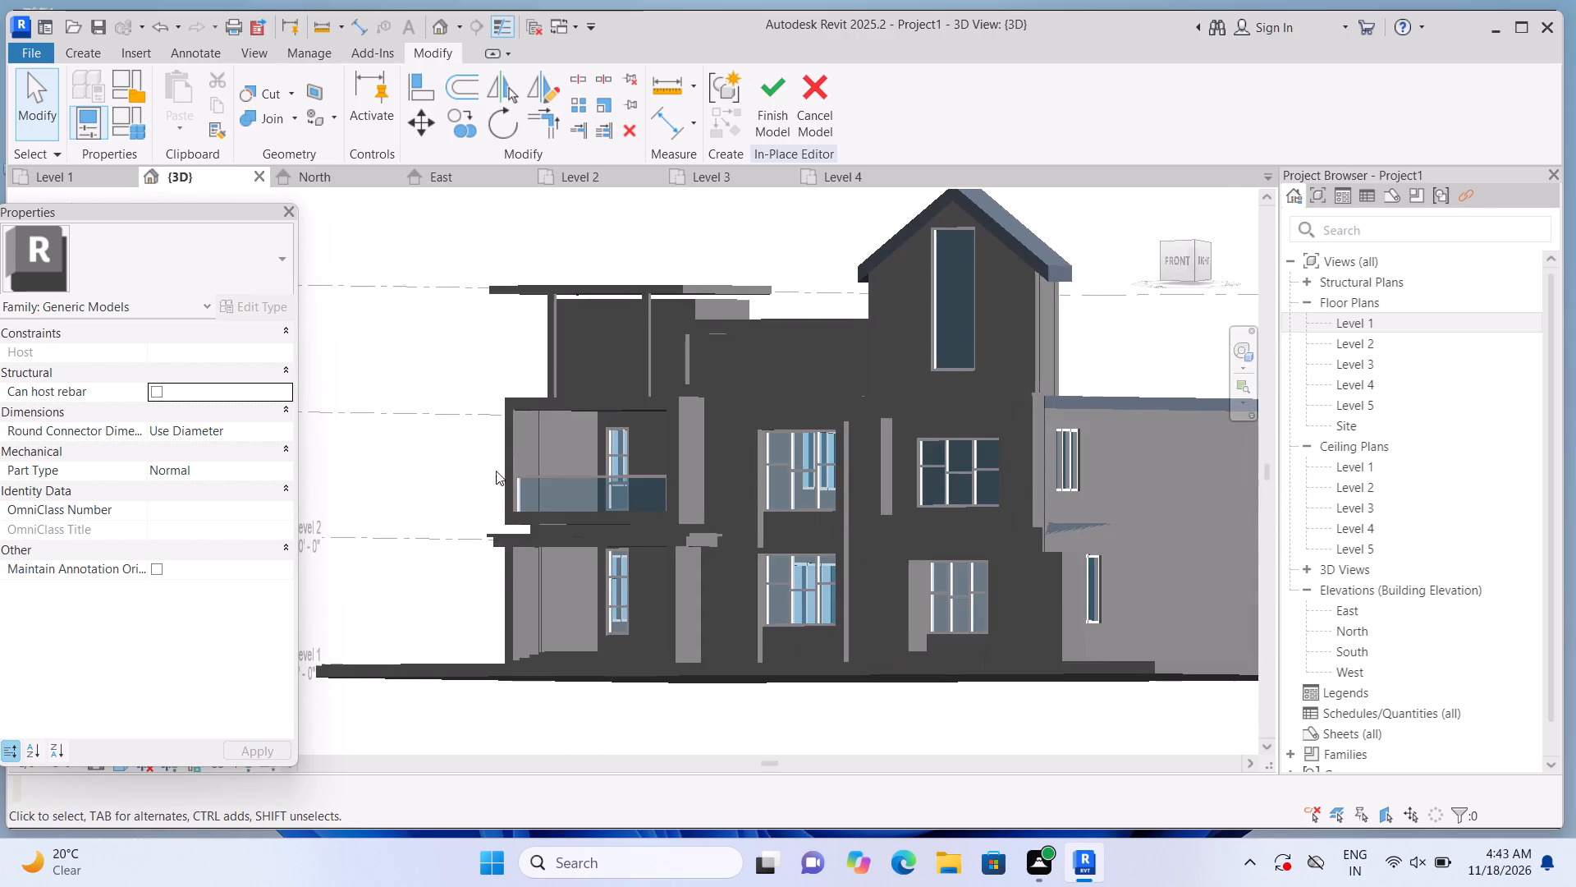
{"action": "scroll", "coordinate": [529, 319], "scroll_direction": "up", "scroll_amount": 5}
{"action": "scroll", "coordinate": [650, 311], "scroll_direction": "up", "scroll_amount": 1}
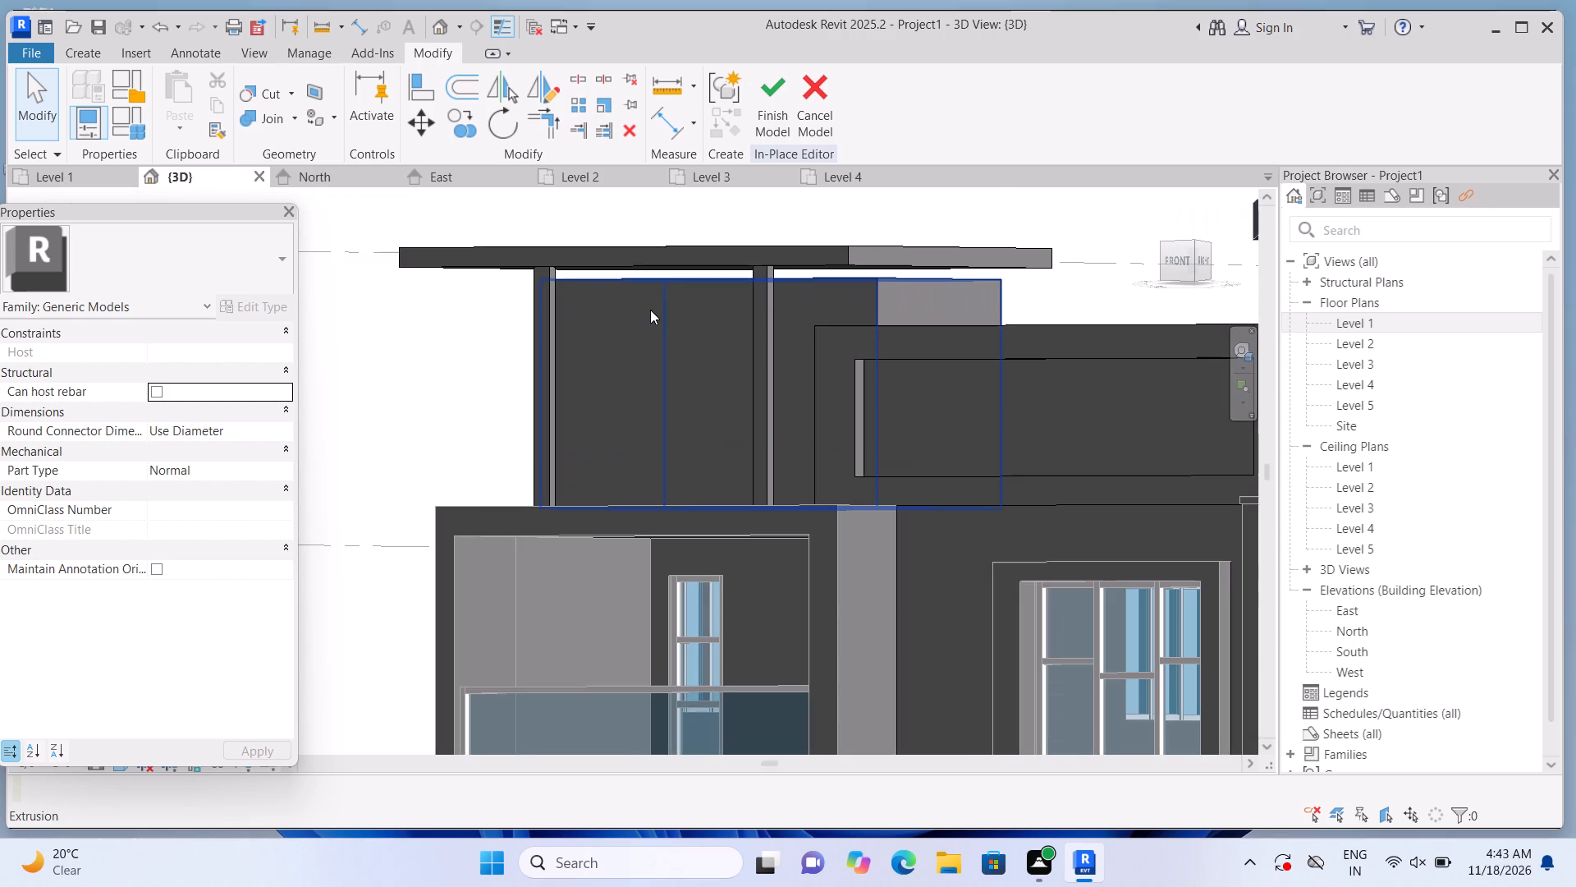
{"action": "left_click", "coordinate": [534, 293]}
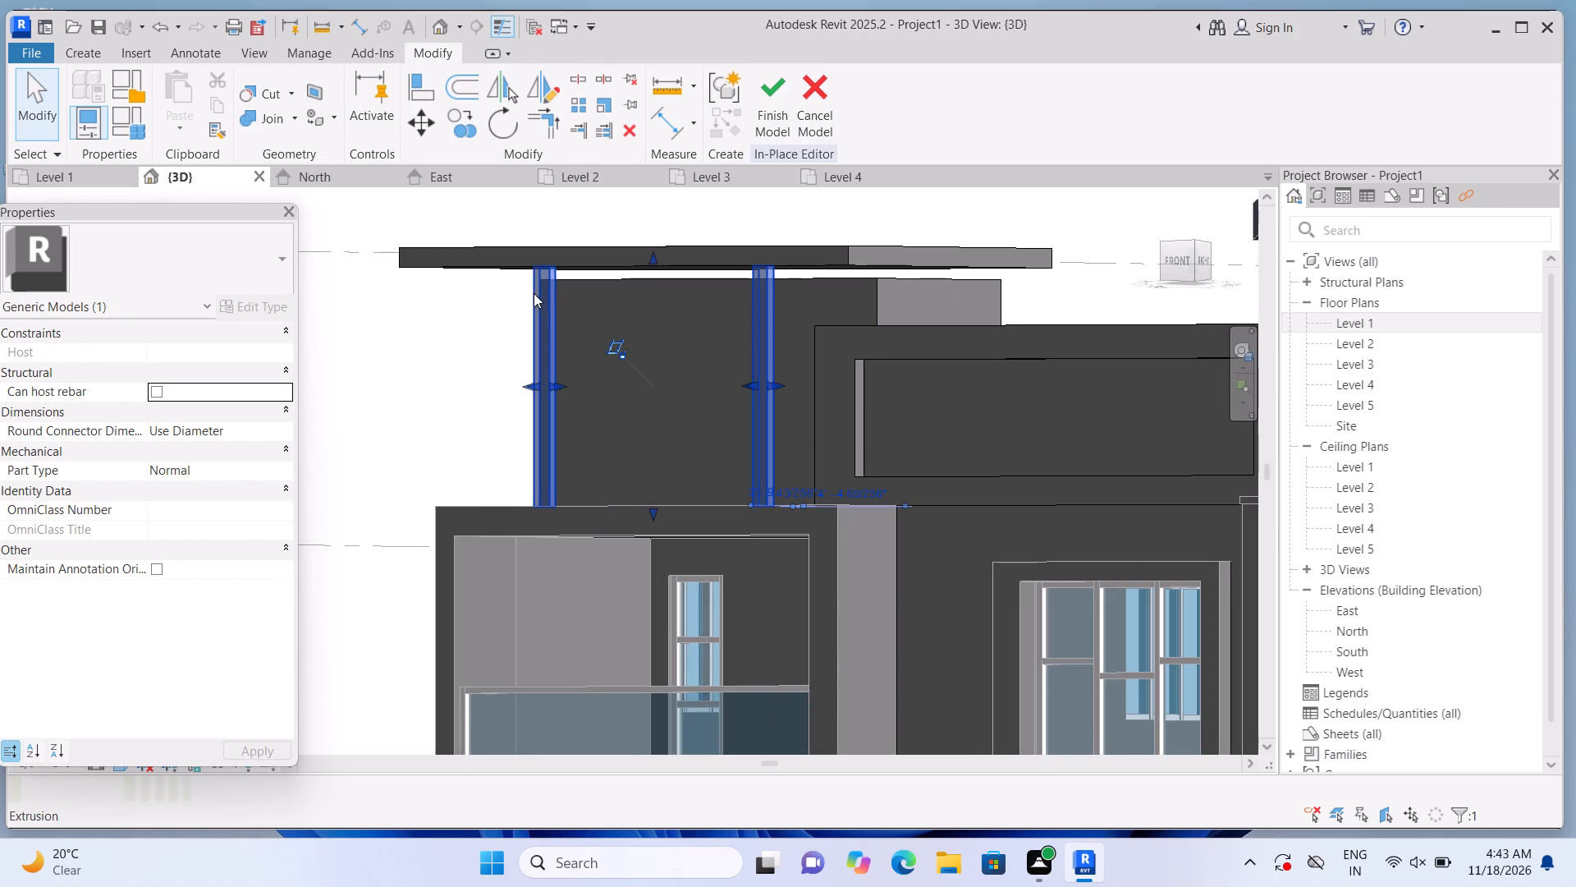
{"action": "left_click_drag", "start_coordinate": [653, 250], "coordinate": [656, 276]}
{"action": "left_click", "coordinate": [441, 383]}
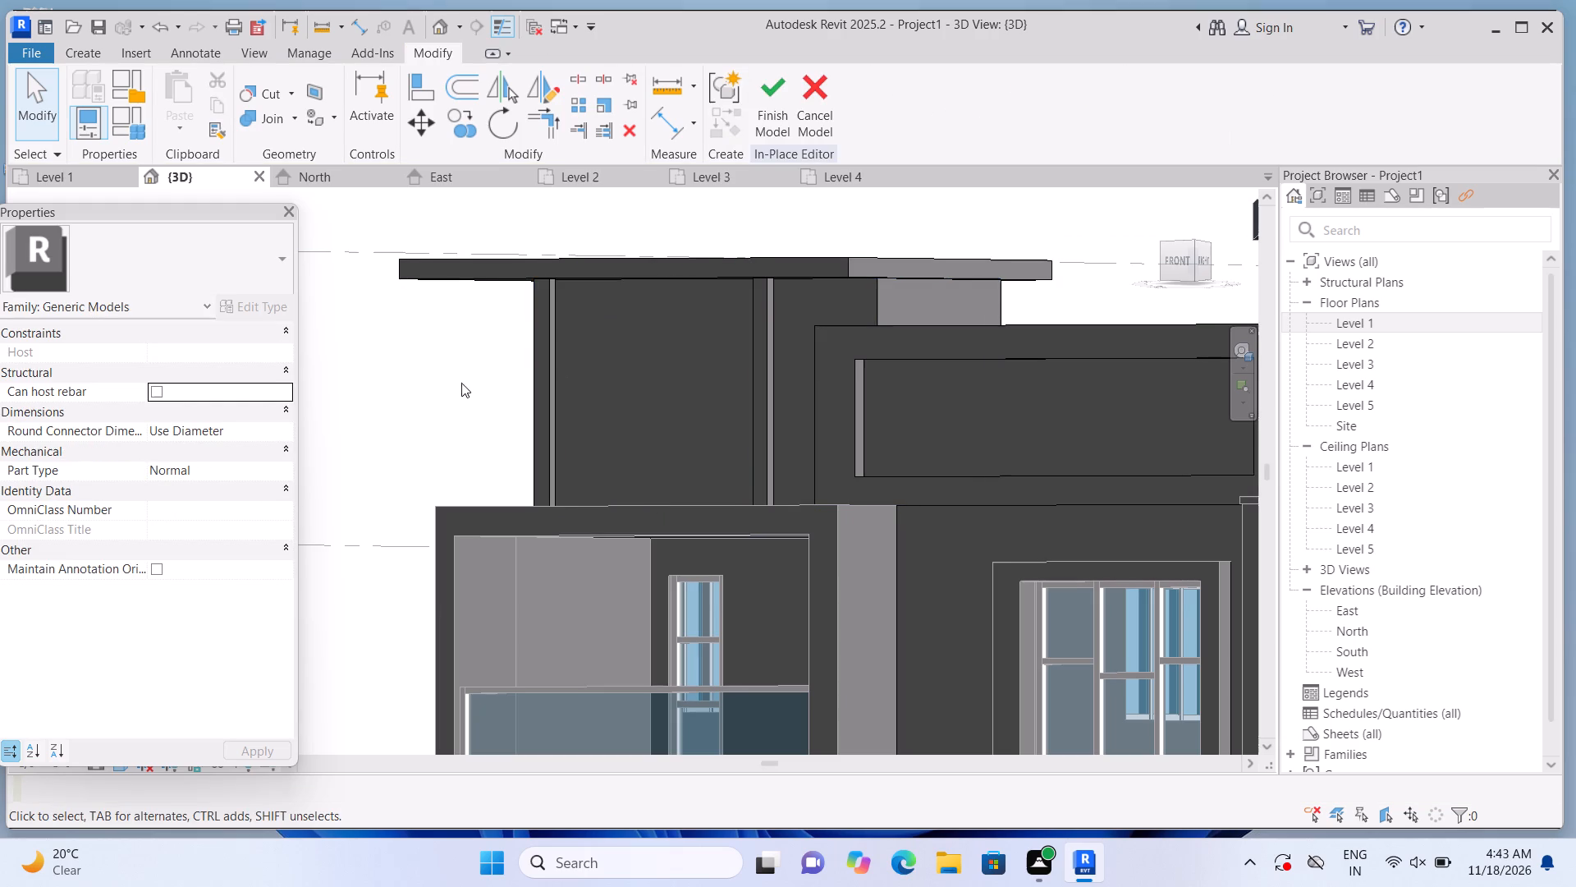
Inspect the slab, posts and corner block from below and from above, together with the front facade.
{"action": "middle_click_drag", "start_coordinate": [416, 342], "coordinate": [417, 281], "text": "shift"}
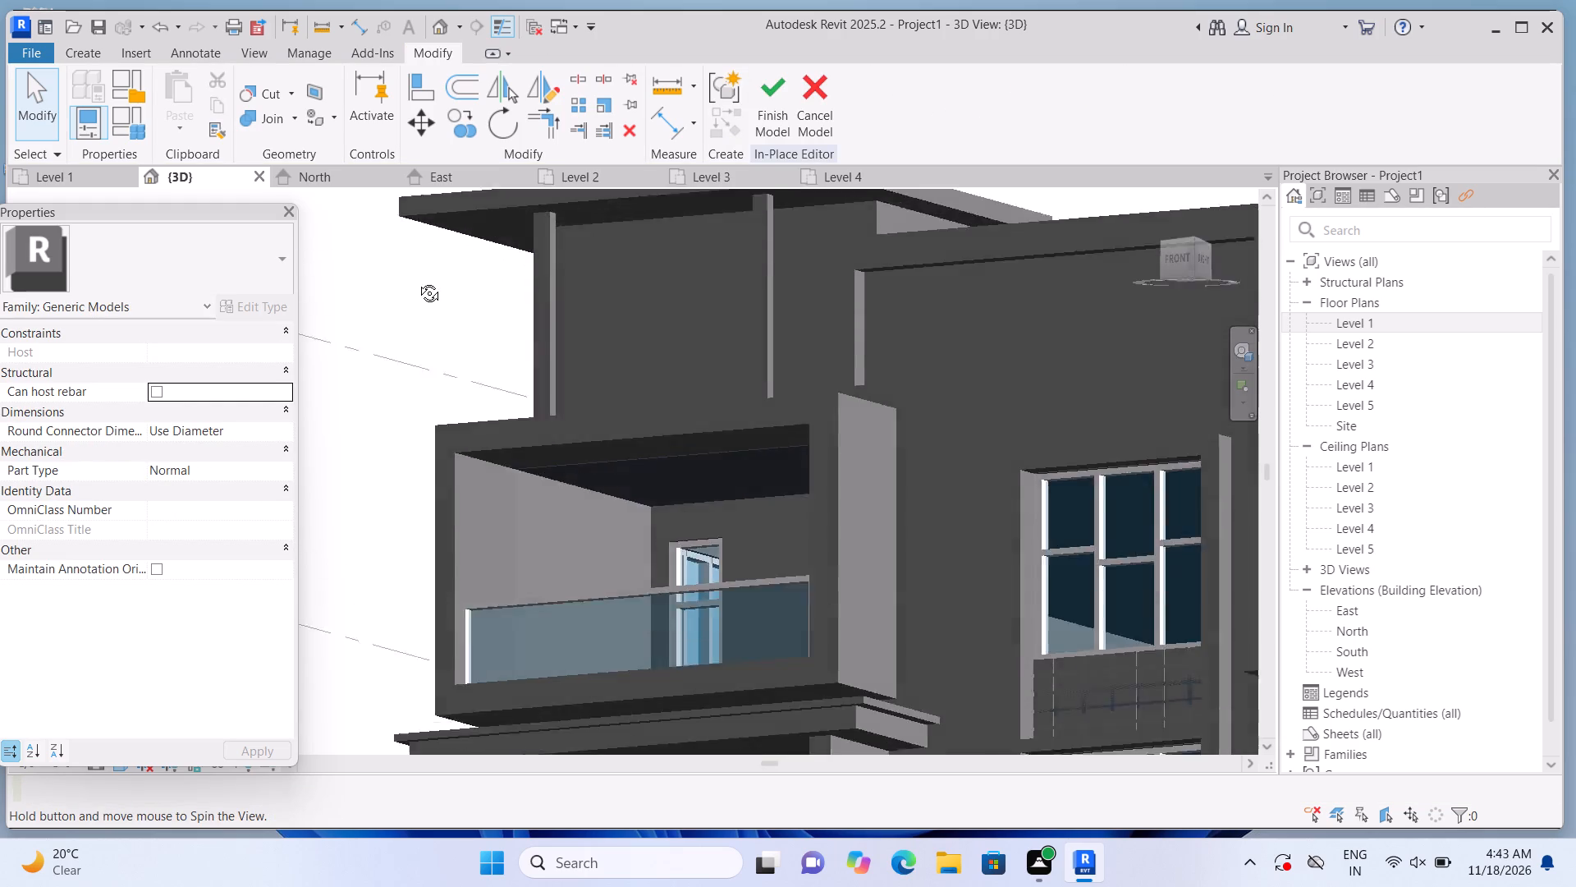
{"action": "middle_click_drag", "start_coordinate": [417, 281], "coordinate": [422, 259], "text": "shift"}
{"action": "middle_click_drag", "start_coordinate": [422, 259], "coordinate": [406, 483], "text": "shift"}
{"action": "scroll", "coordinate": [419, 474], "scroll_direction": "down", "scroll_amount": 1}
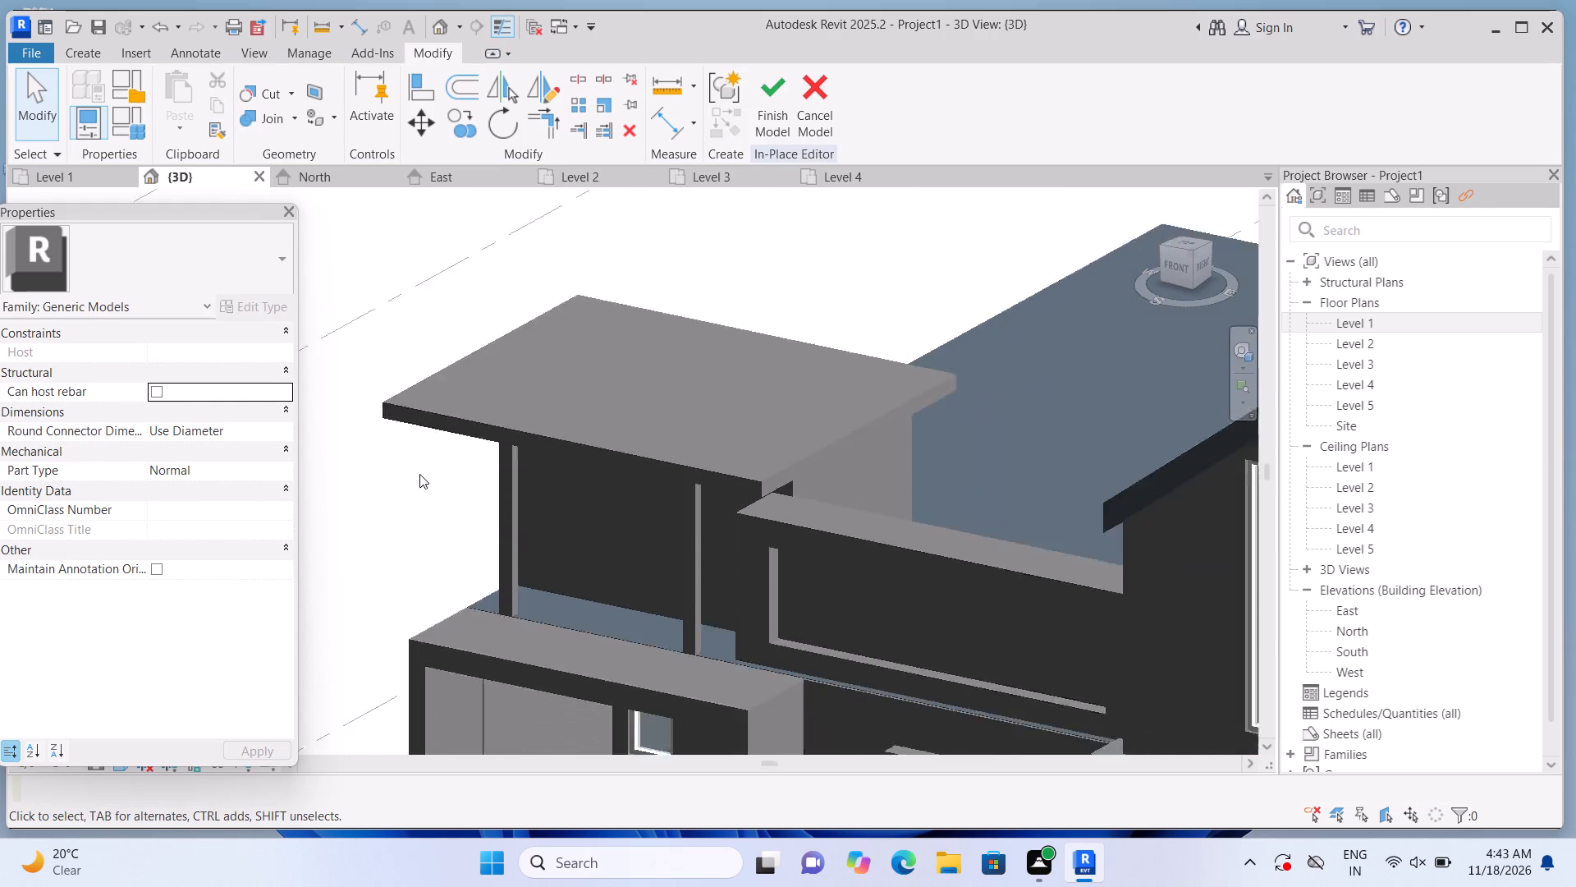
{"action": "scroll", "coordinate": [419, 474], "scroll_direction": "down", "scroll_amount": 8}
{"action": "scroll", "coordinate": [383, 613], "scroll_direction": "up", "scroll_amount": 5}
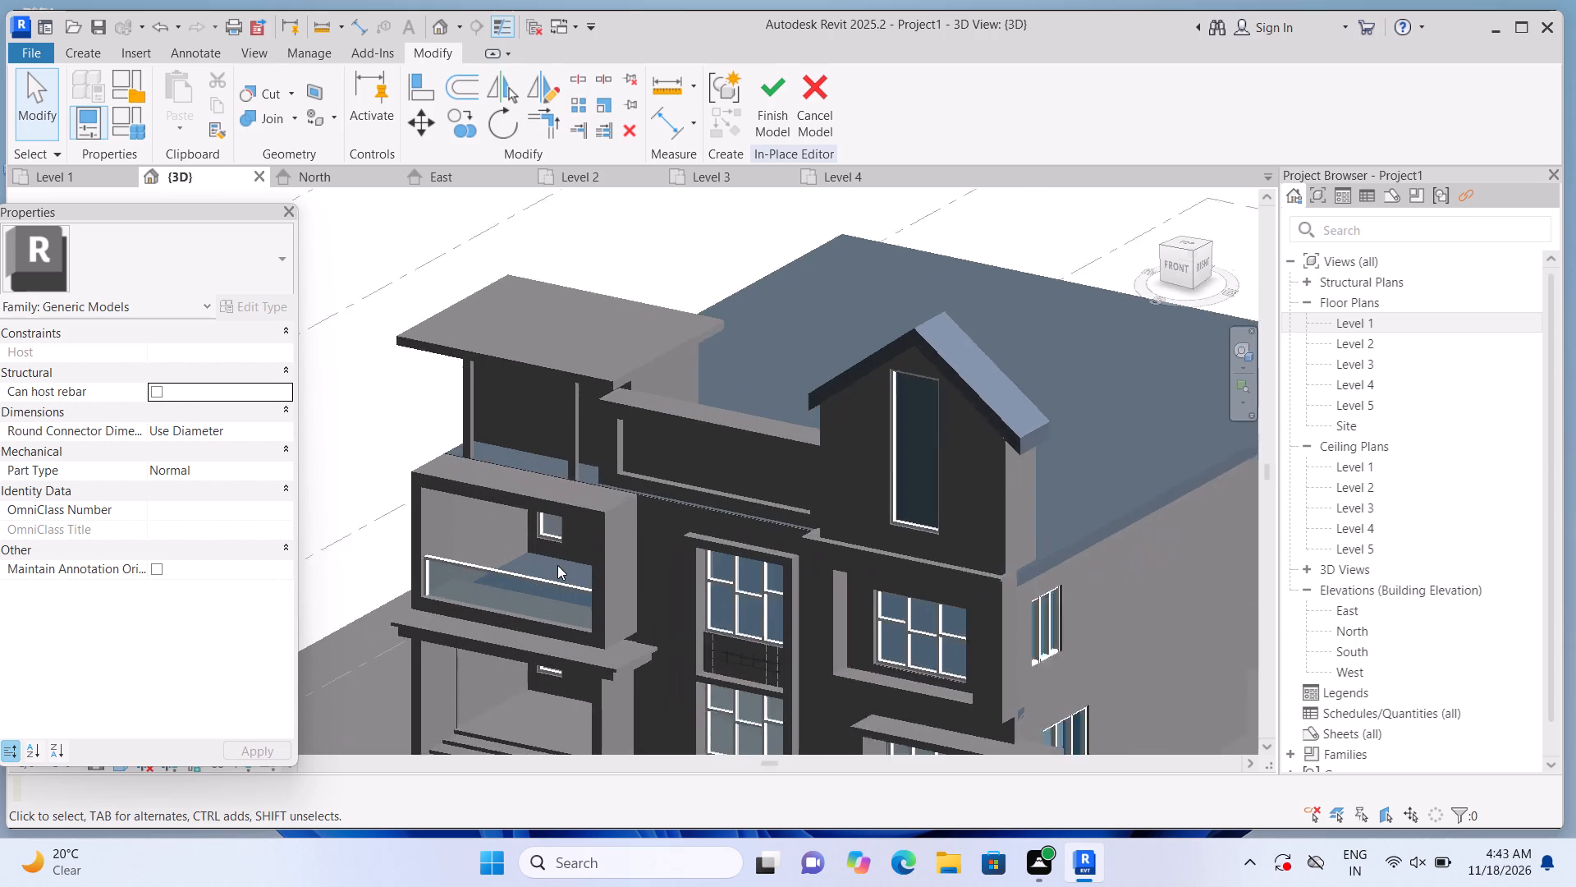
Extend the roof slab's right and rear edges slightly further past the corner block and fine-tune the overhang of its left edge.
{"action": "left_click", "coordinate": [592, 313]}
{"action": "scroll", "coordinate": [592, 312], "scroll_direction": "up", "scroll_amount": 1}
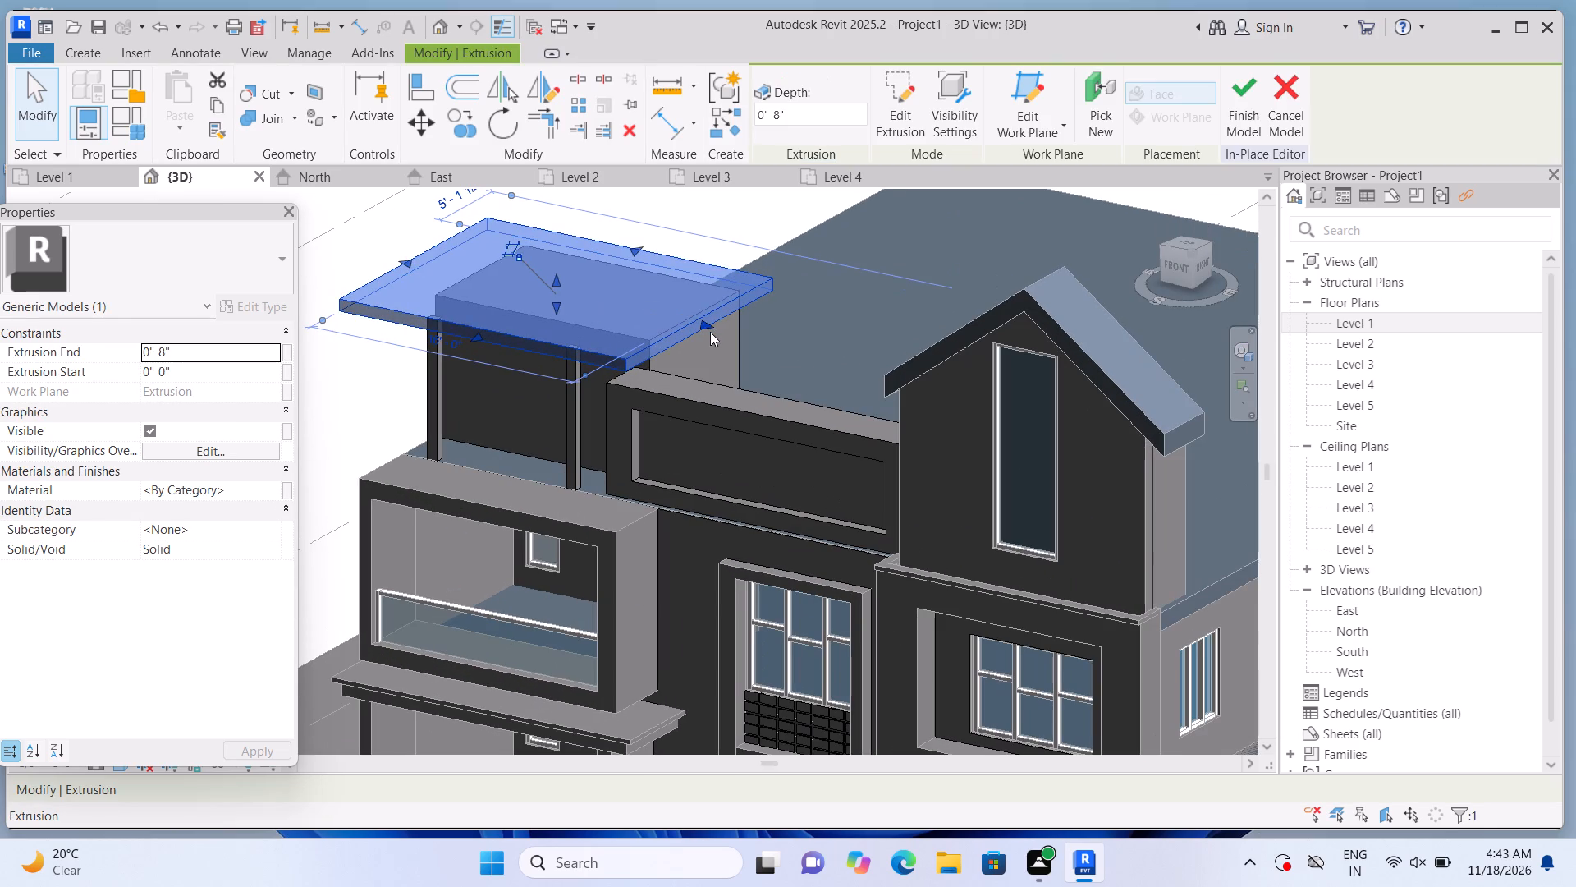
{"action": "left_click", "coordinate": [708, 319]}
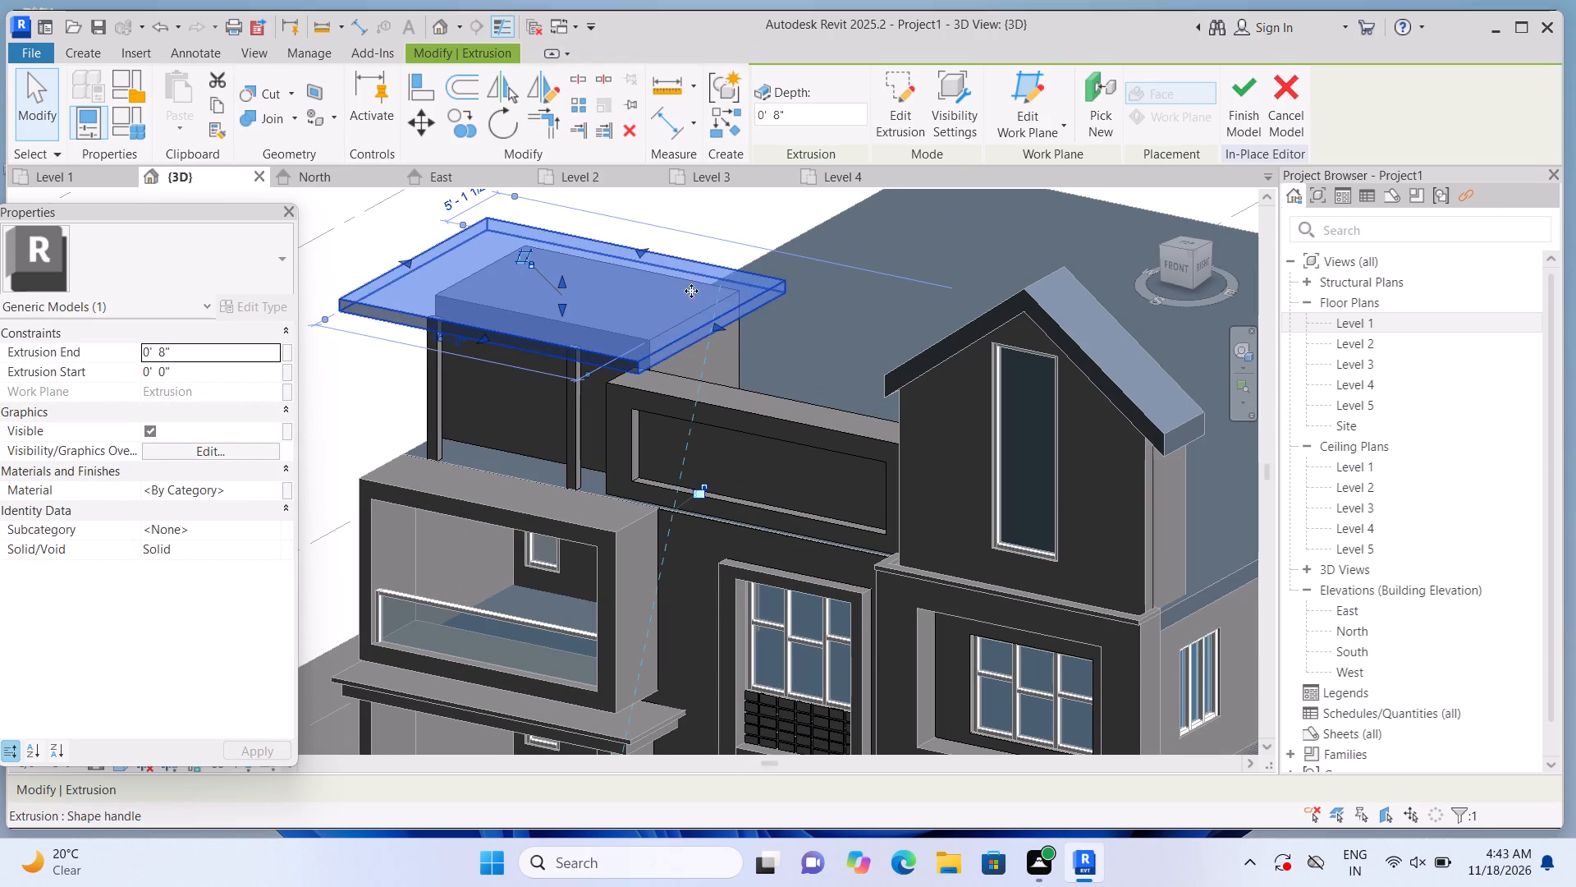
{"action": "left_click_drag", "start_coordinate": [641, 250], "coordinate": [656, 255]}
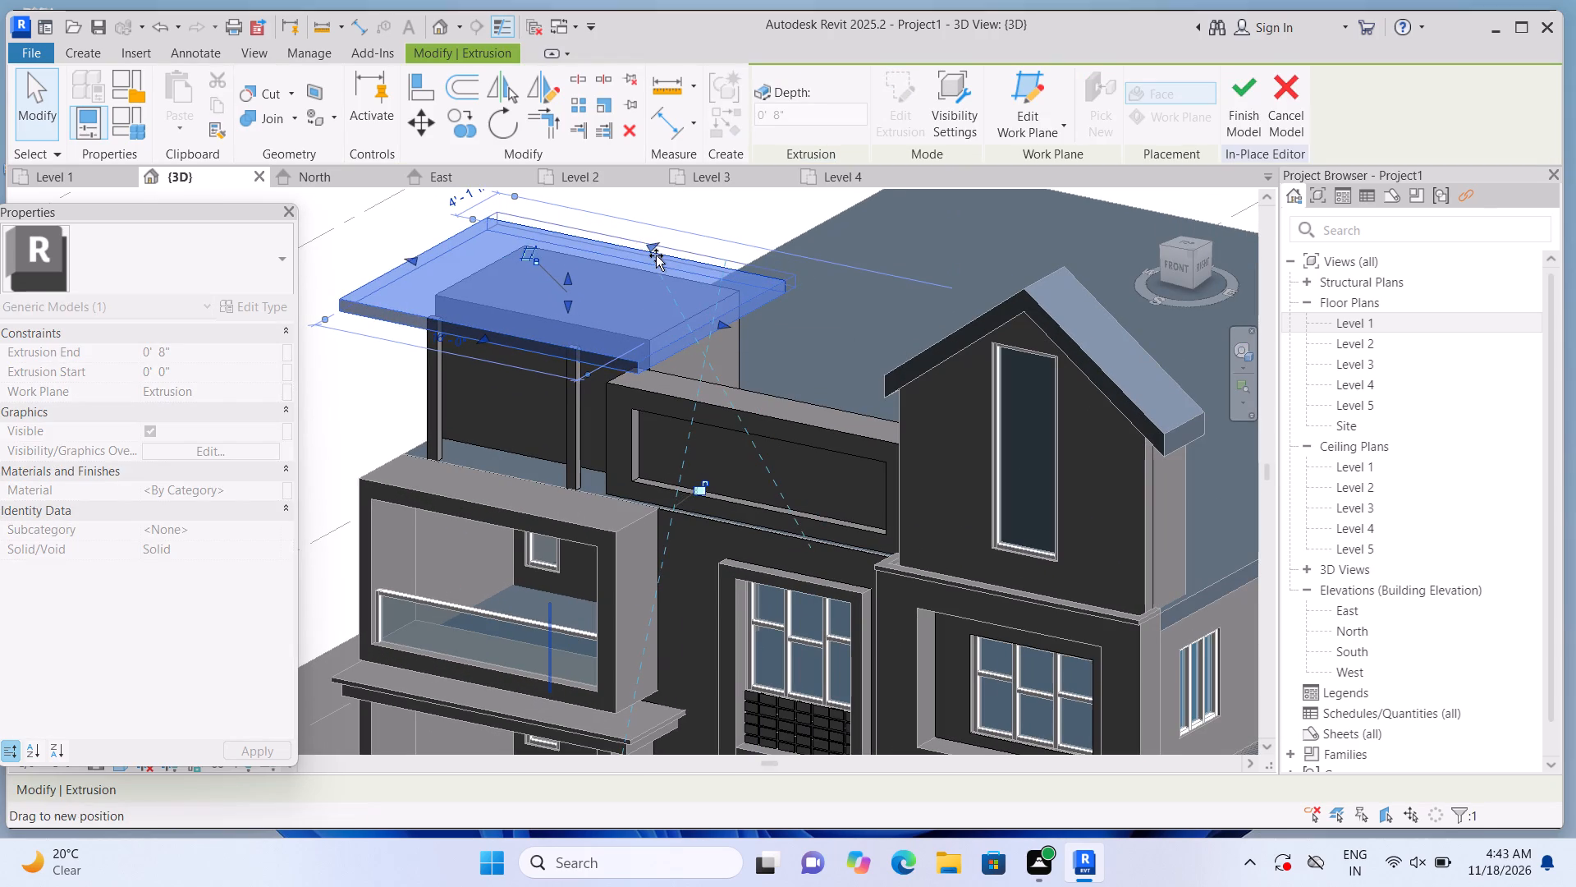
{"action": "left_click_drag", "start_coordinate": [656, 255], "coordinate": [669, 252]}
{"action": "left_click", "coordinate": [417, 251]}
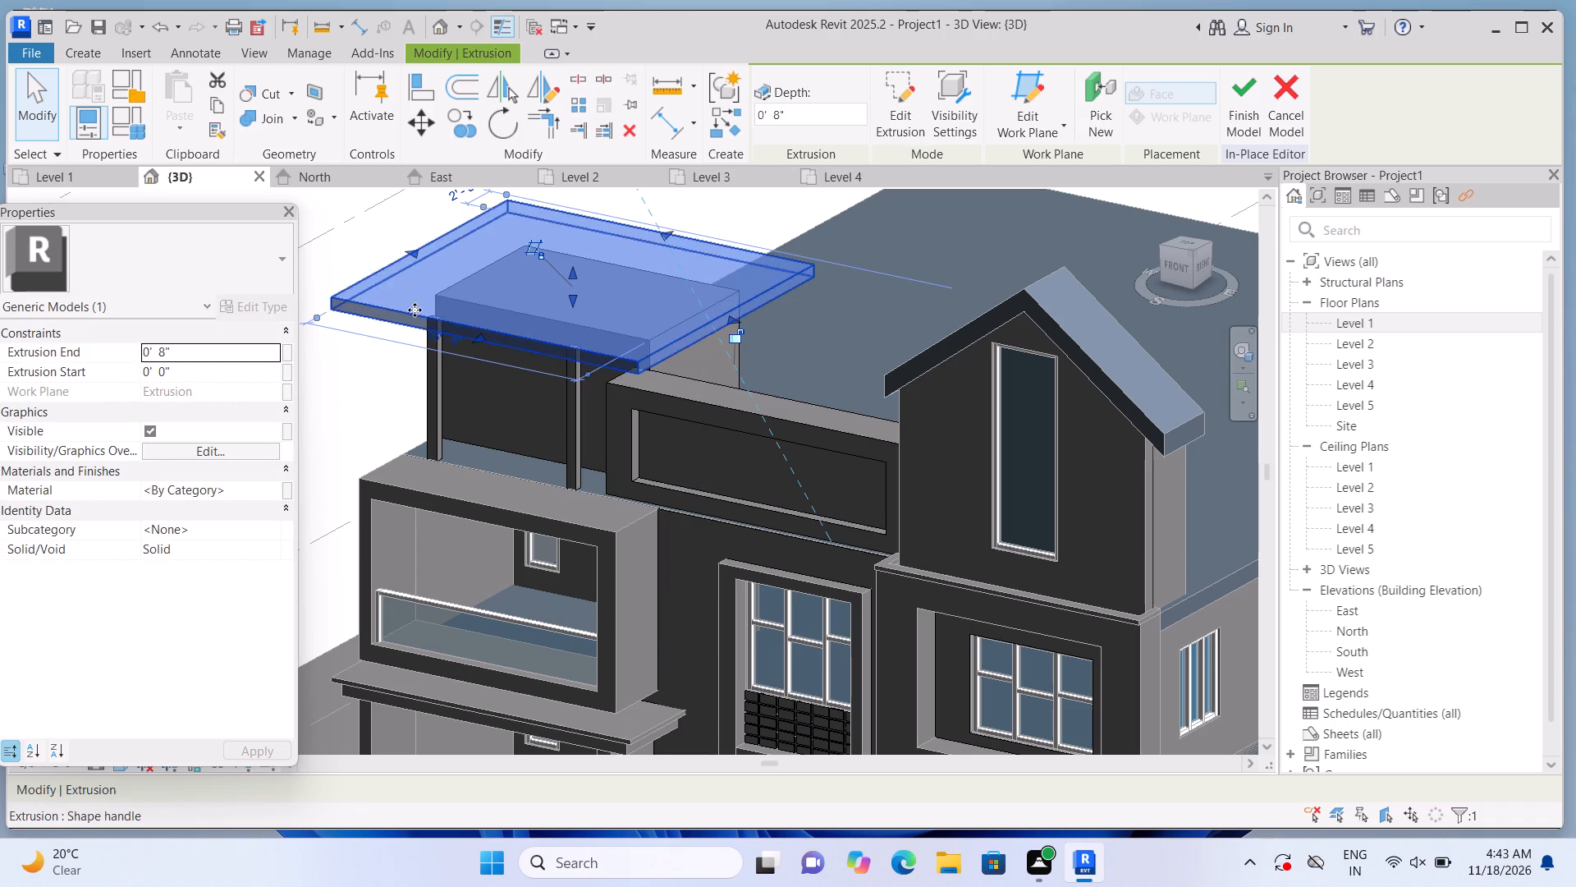
{"action": "left_click", "coordinate": [355, 411]}
{"action": "left_click", "coordinate": [394, 310]}
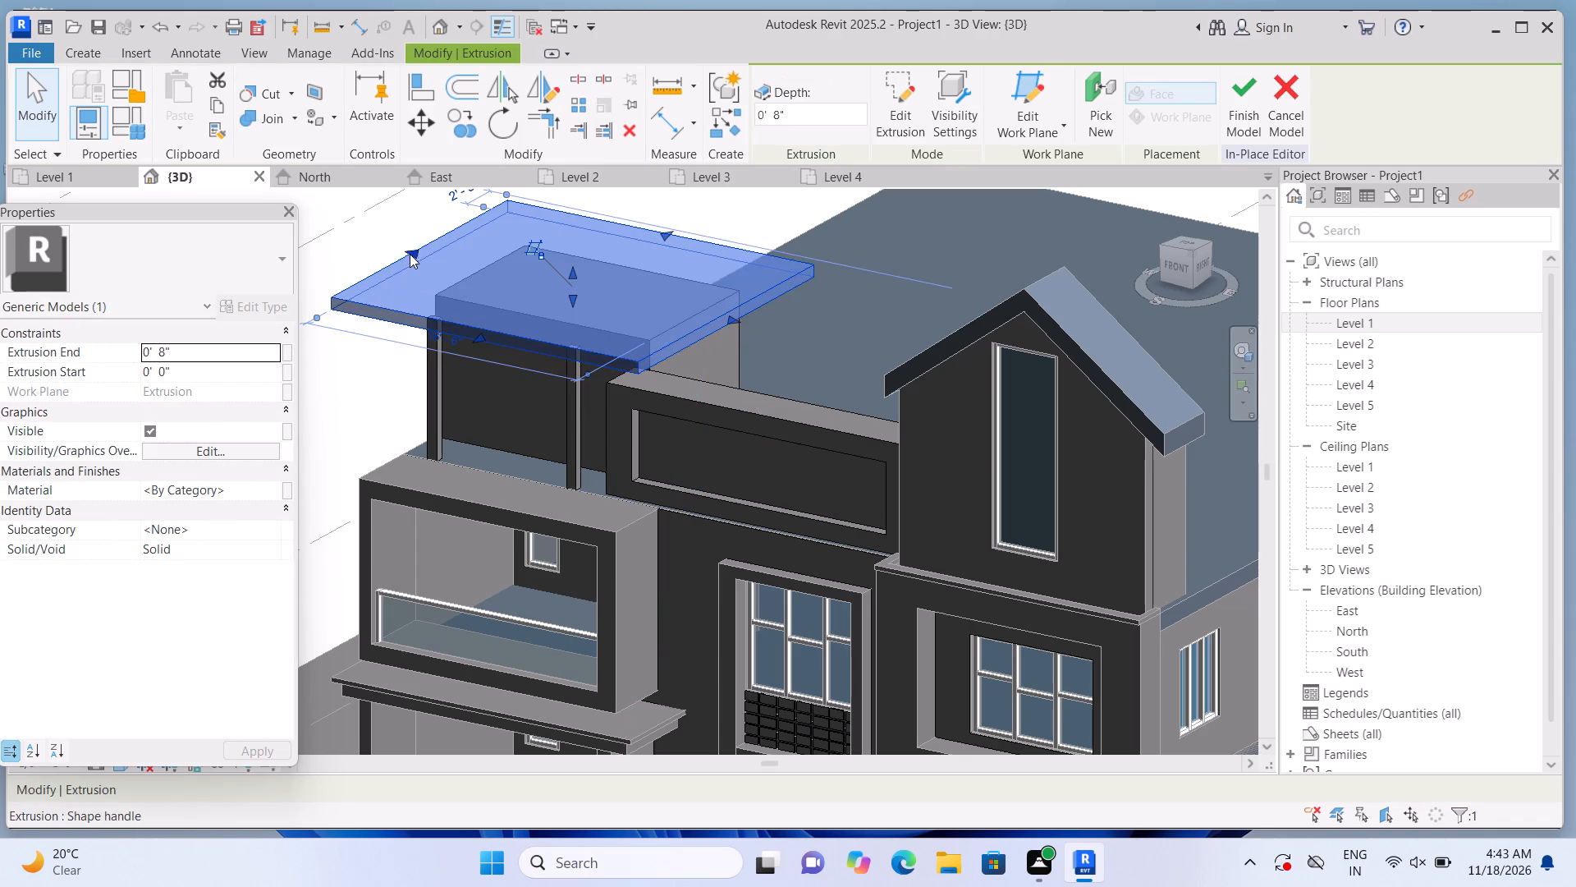
{"action": "left_click_drag", "start_coordinate": [412, 246], "coordinate": [431, 251]}
{"action": "left_click", "coordinate": [350, 403]}
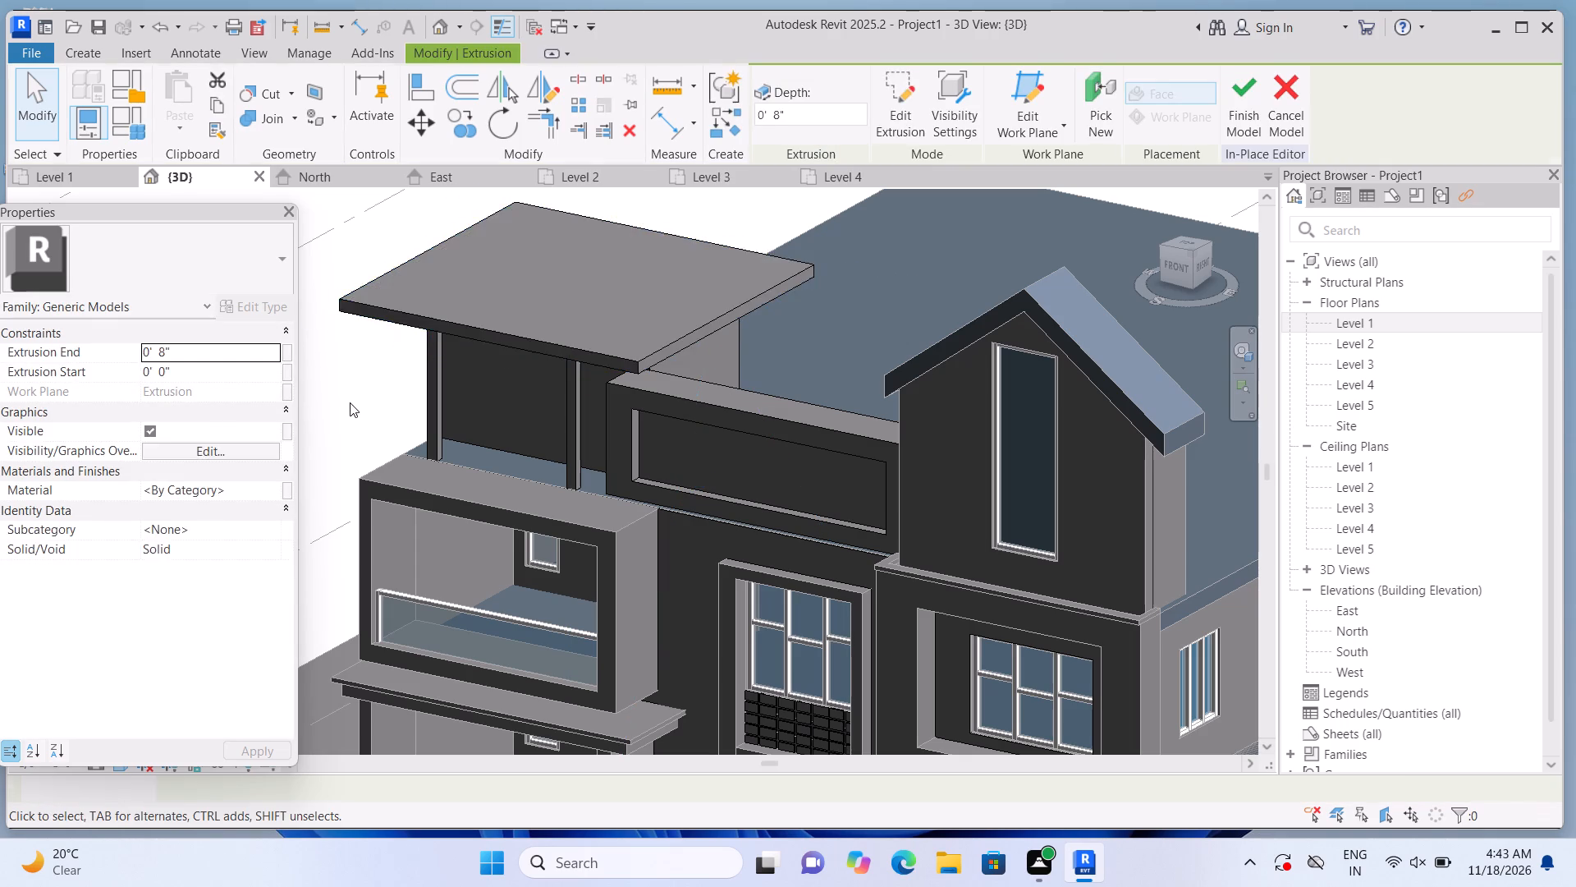
Examine the whole house in 3D and straight from the front, checking the roof slab against the facade, posts and corner block.
{"action": "scroll", "coordinate": [369, 384], "scroll_direction": "down", "scroll_amount": 6}
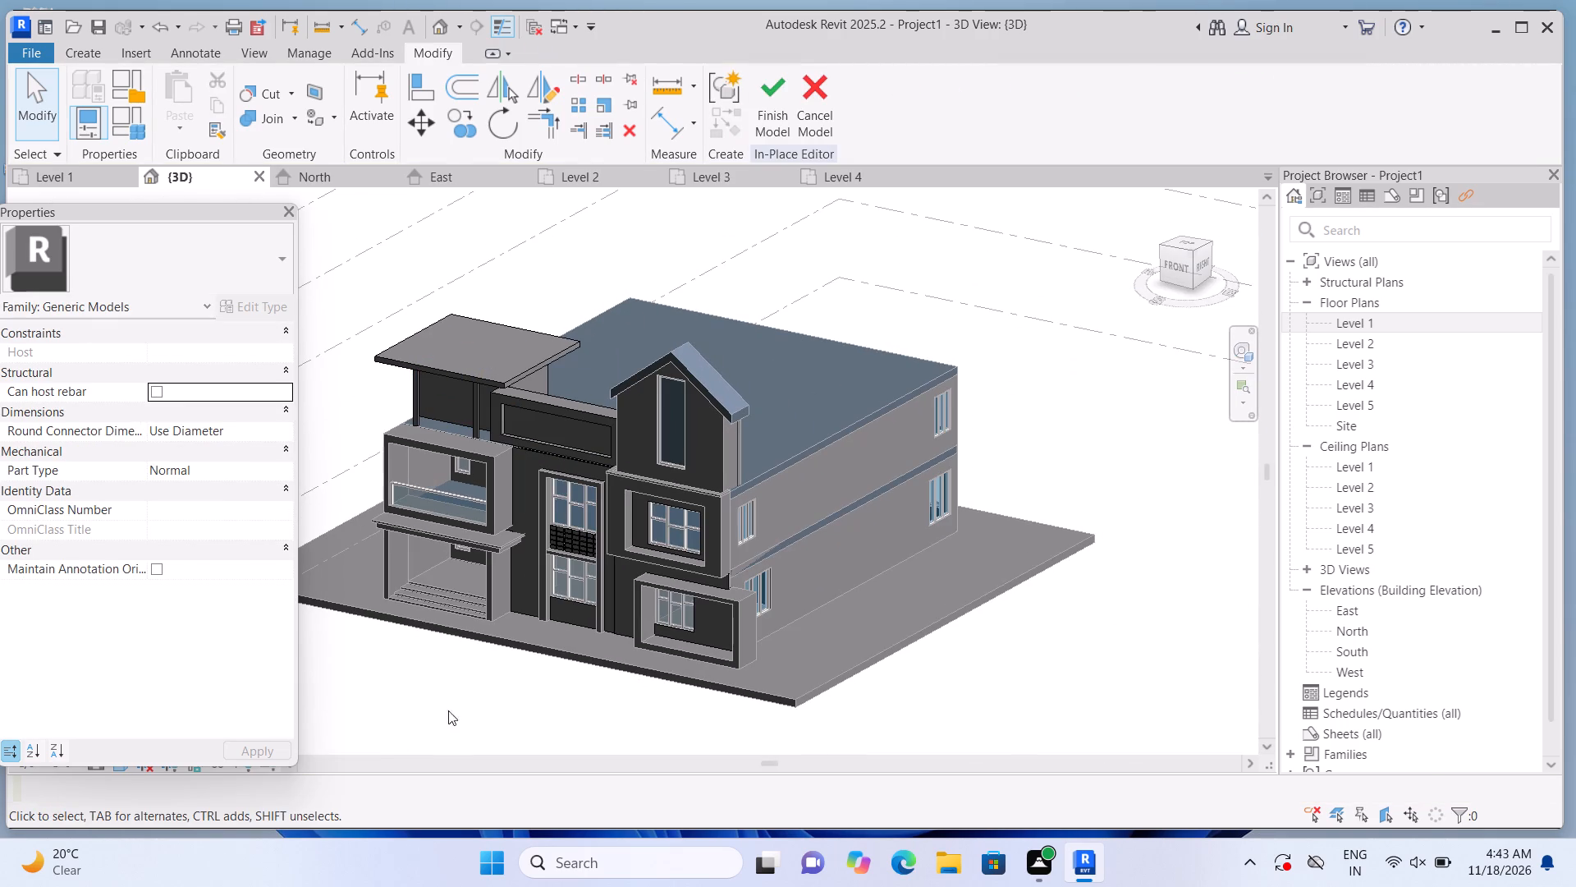
{"action": "scroll", "coordinate": [628, 729], "scroll_direction": "down", "scroll_amount": 1}
{"action": "scroll", "coordinate": [403, 650], "scroll_direction": "up", "scroll_amount": 5}
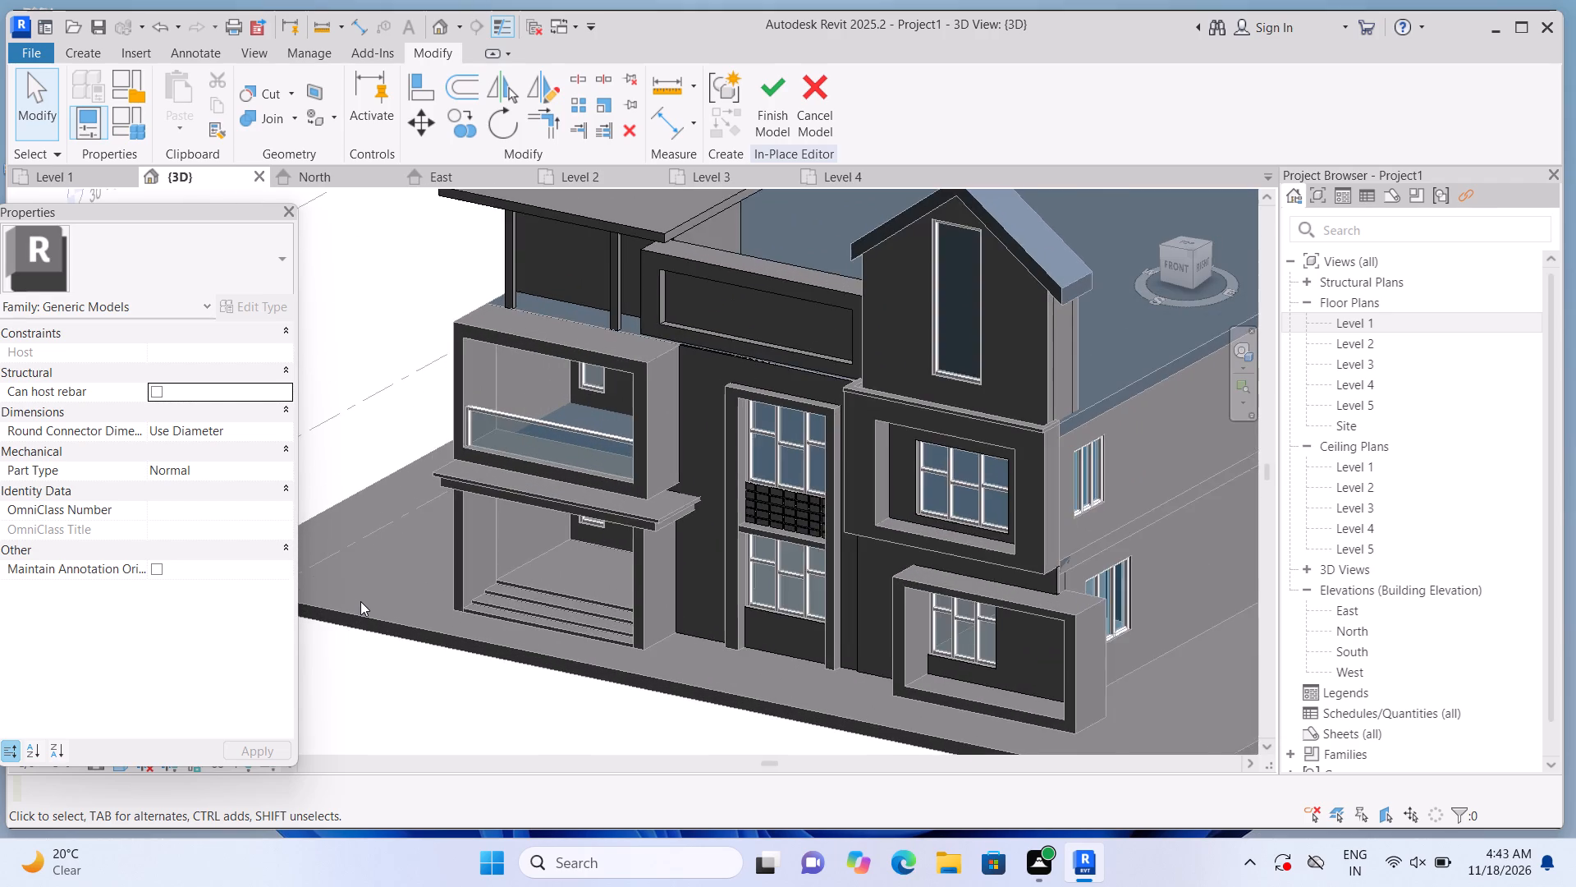
{"action": "scroll", "coordinate": [360, 603], "scroll_direction": "down", "scroll_amount": 2}
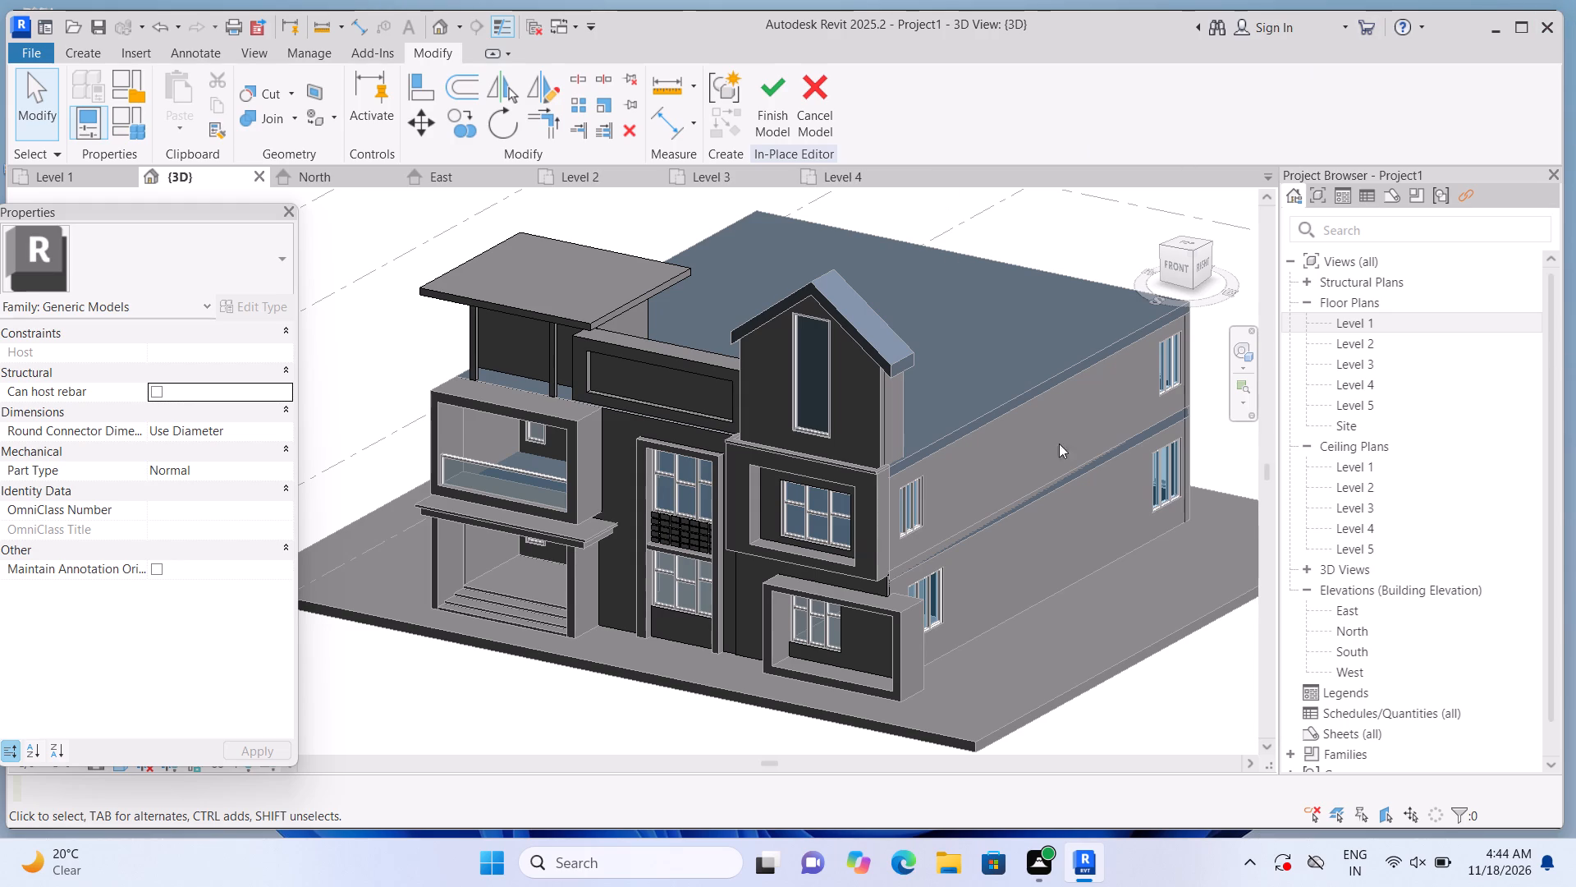
{"action": "left_click", "coordinate": [1171, 266]}
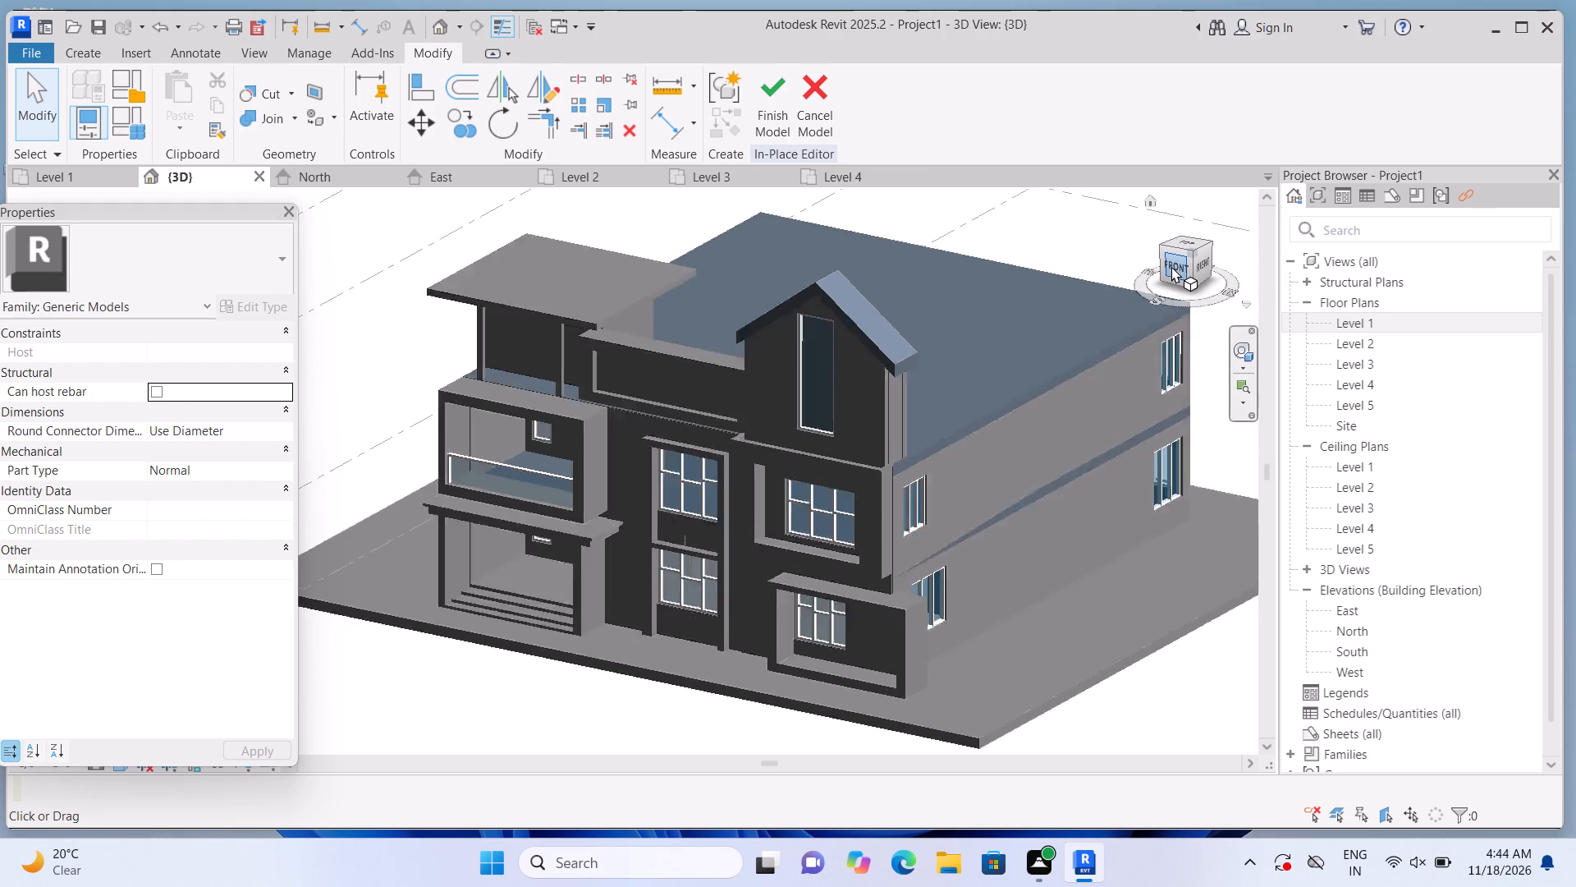
{"action": "scroll", "coordinate": [476, 549], "scroll_direction": "up", "scroll_amount": 4}
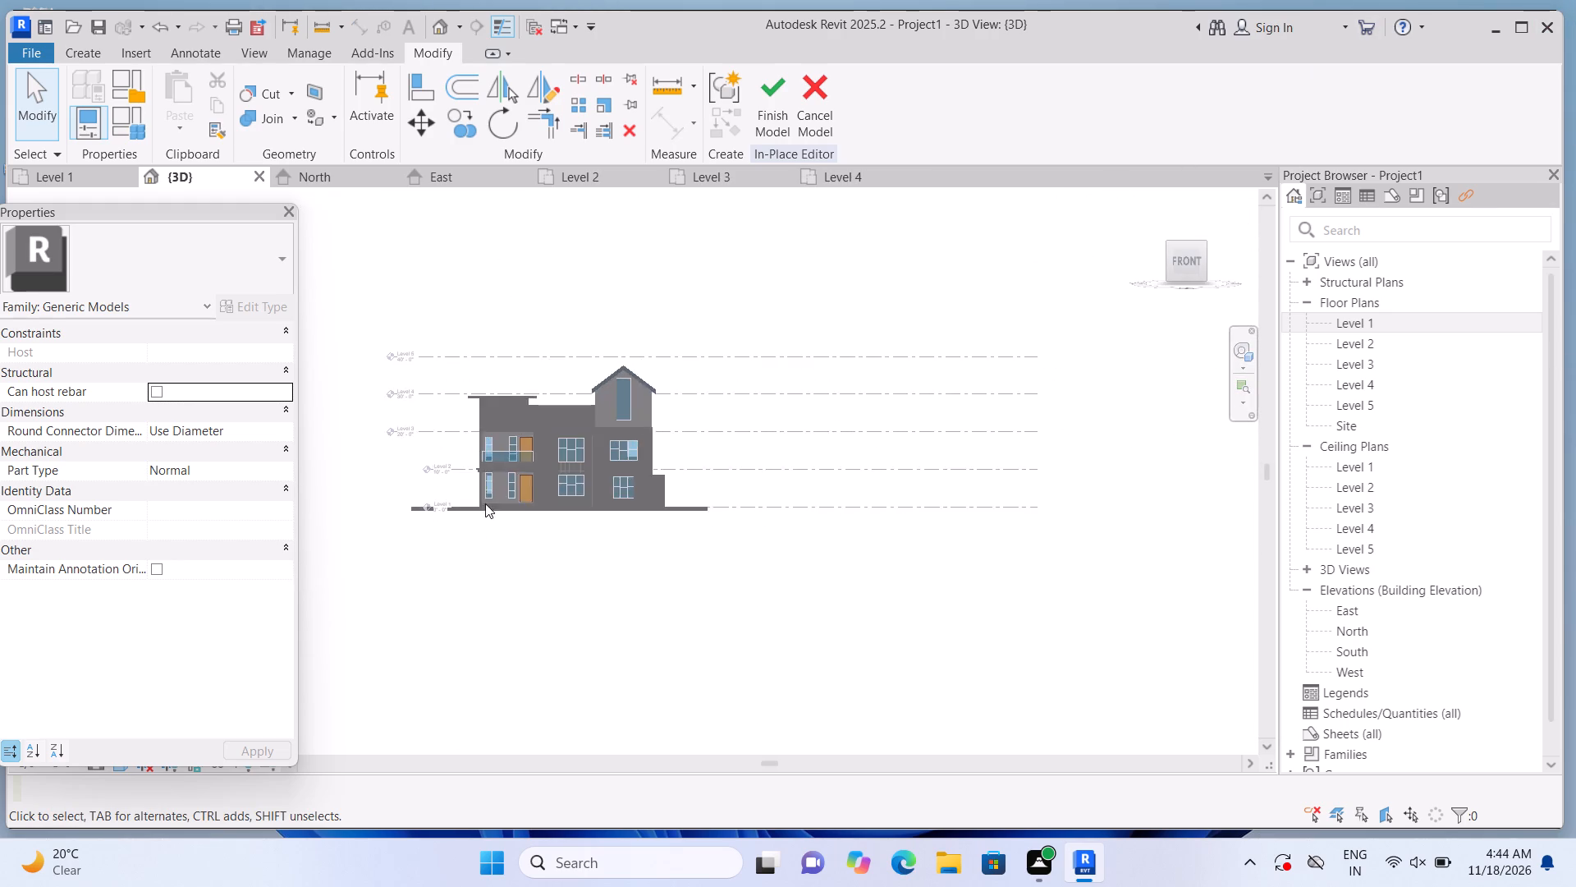
{"action": "scroll", "coordinate": [485, 503], "scroll_direction": "up", "scroll_amount": 5}
{"action": "scroll", "coordinate": [532, 265], "scroll_direction": "up", "scroll_amount": 1}
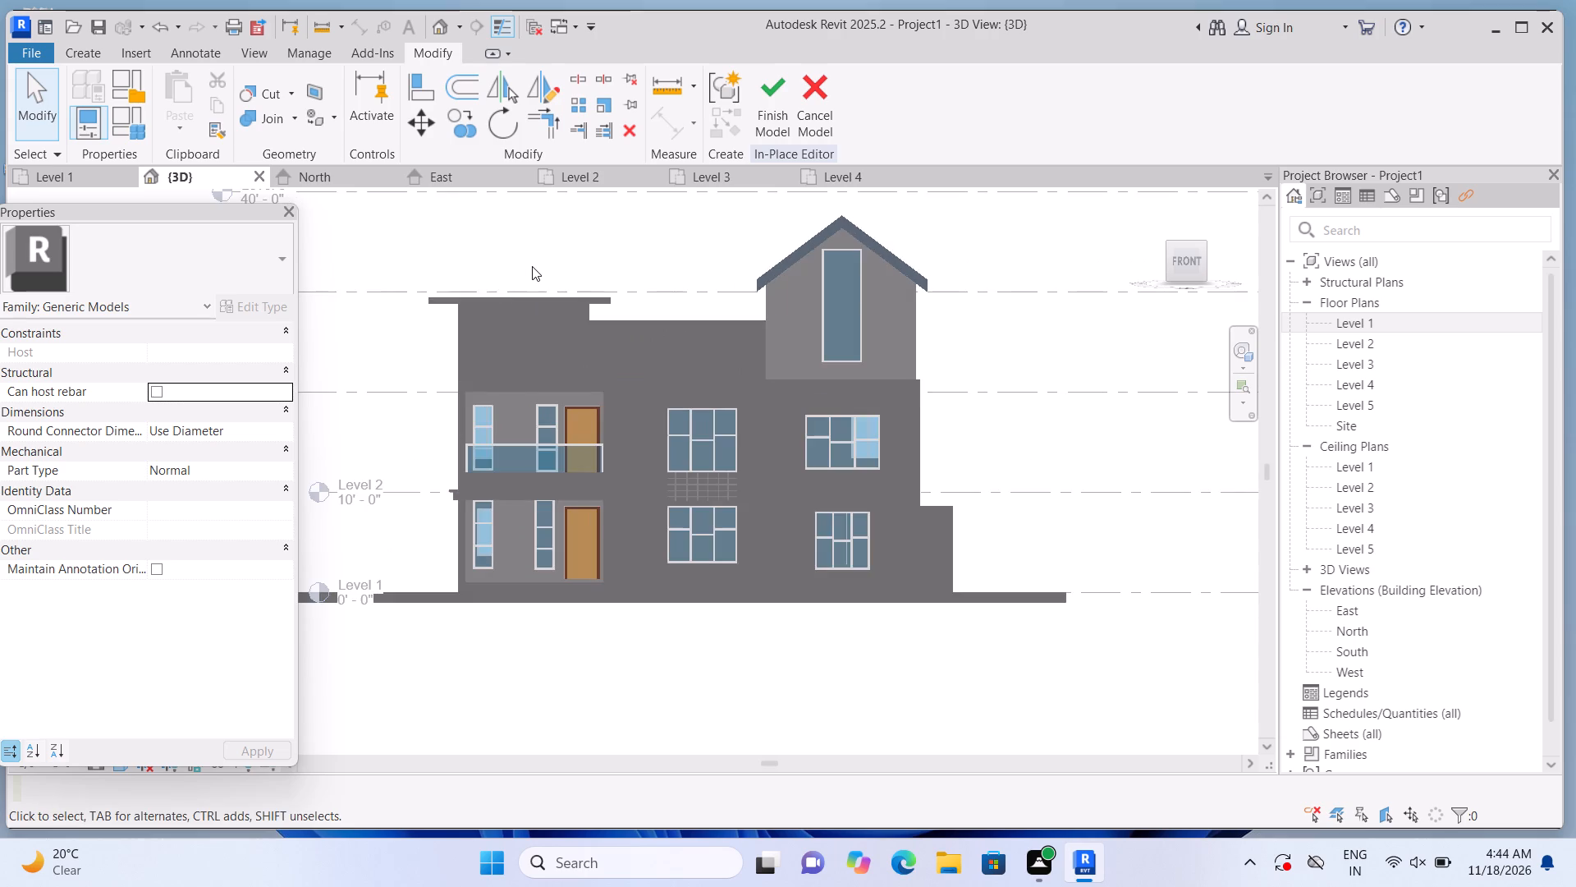
{"action": "scroll", "coordinate": [532, 268], "scroll_direction": "up", "scroll_amount": 1}
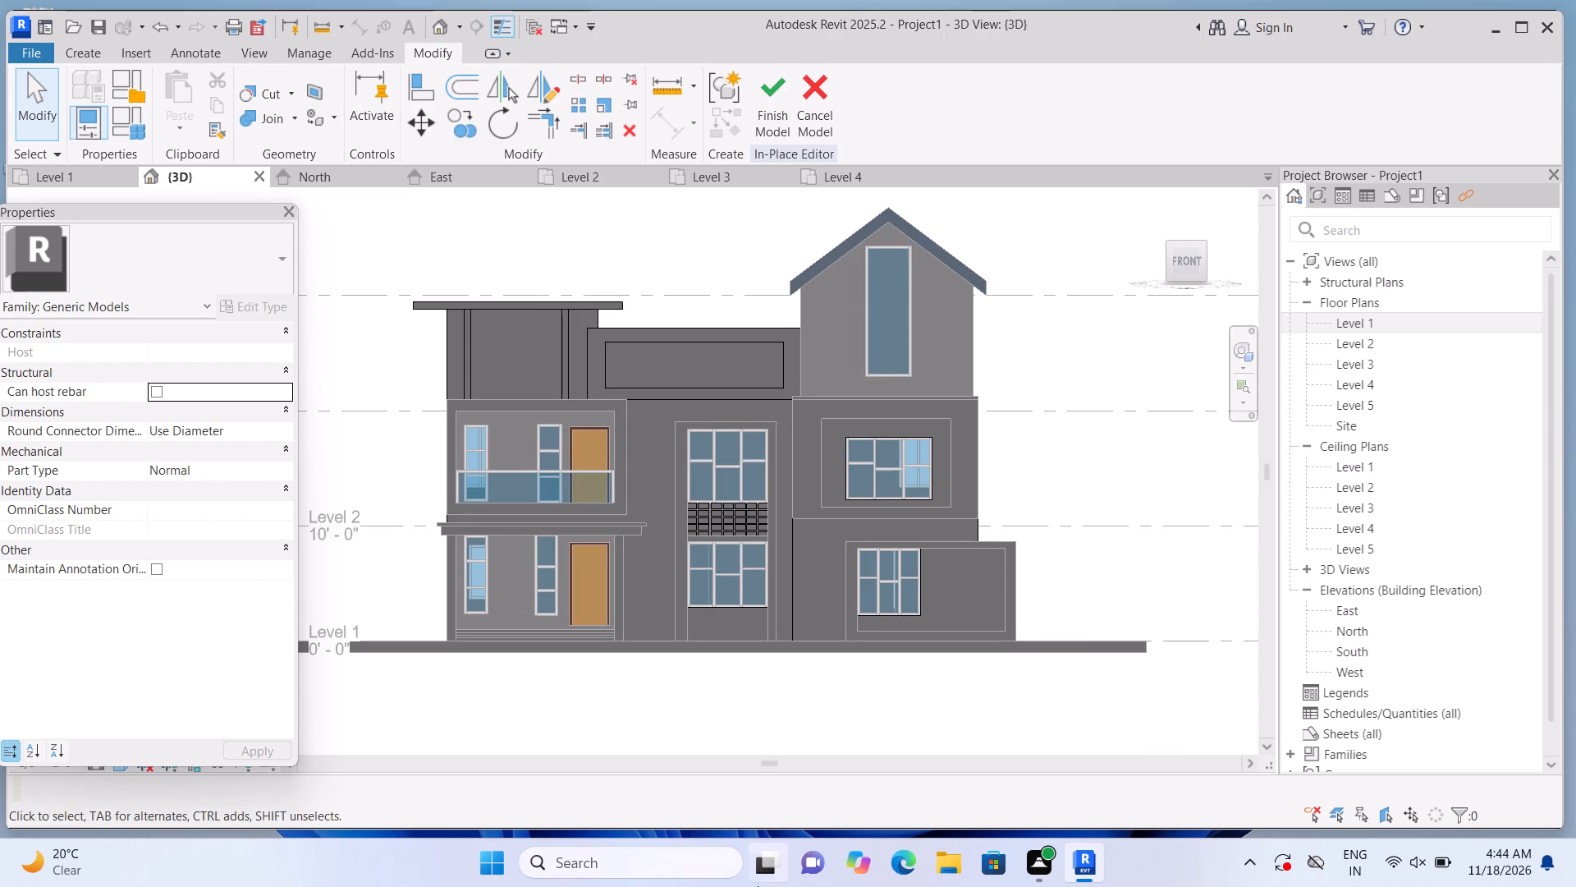
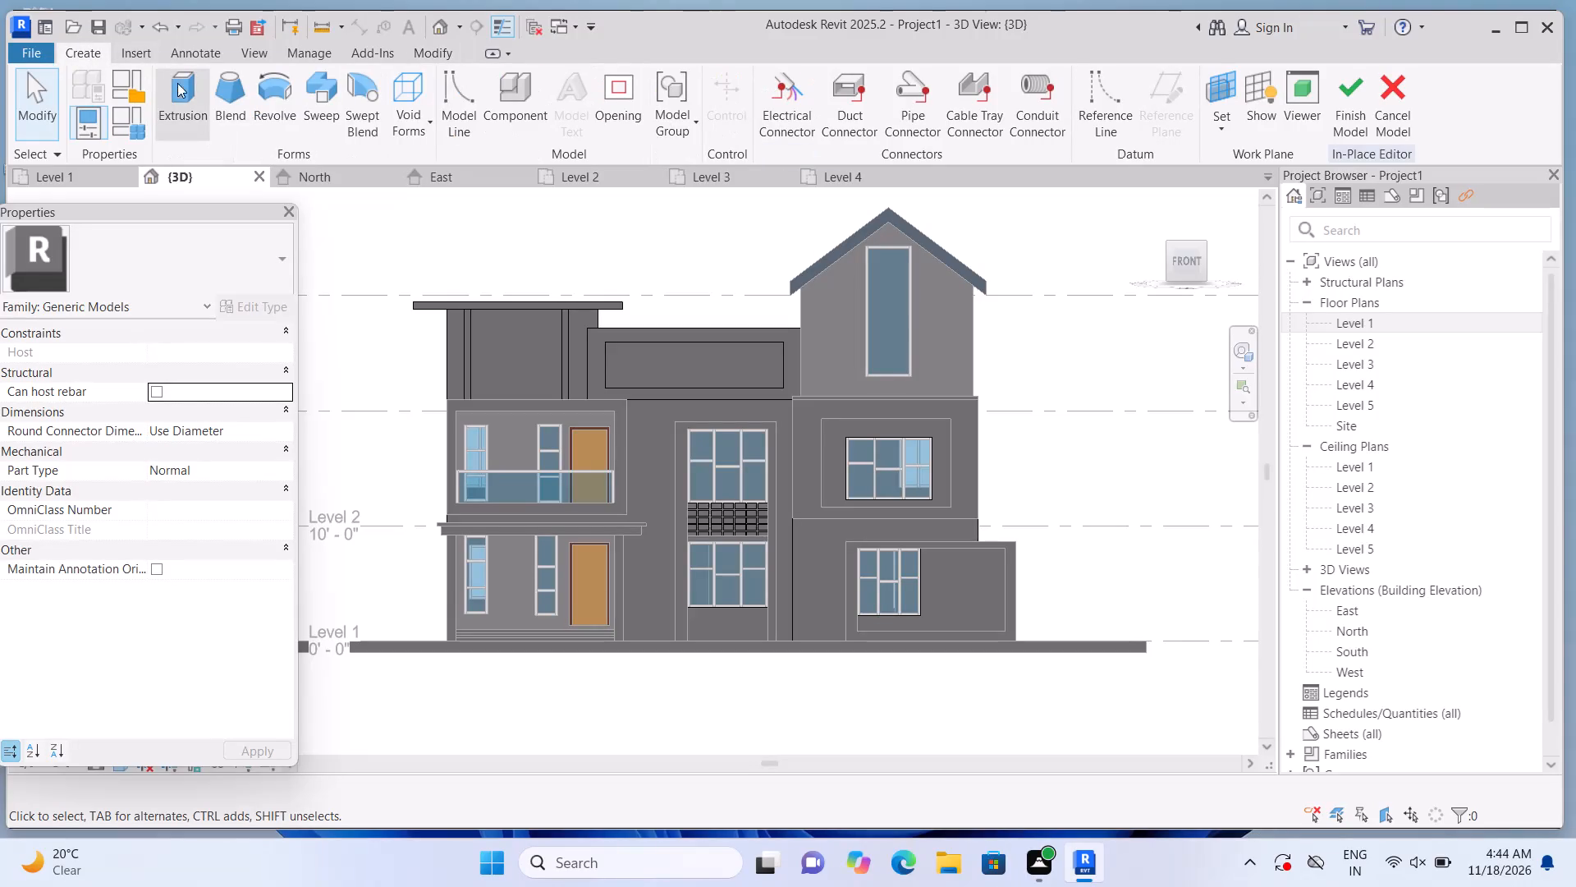
Start a void extrusion with its work plane on the face of the raised panel around the upper right window.
{"action": "left_click", "coordinate": [424, 118]}
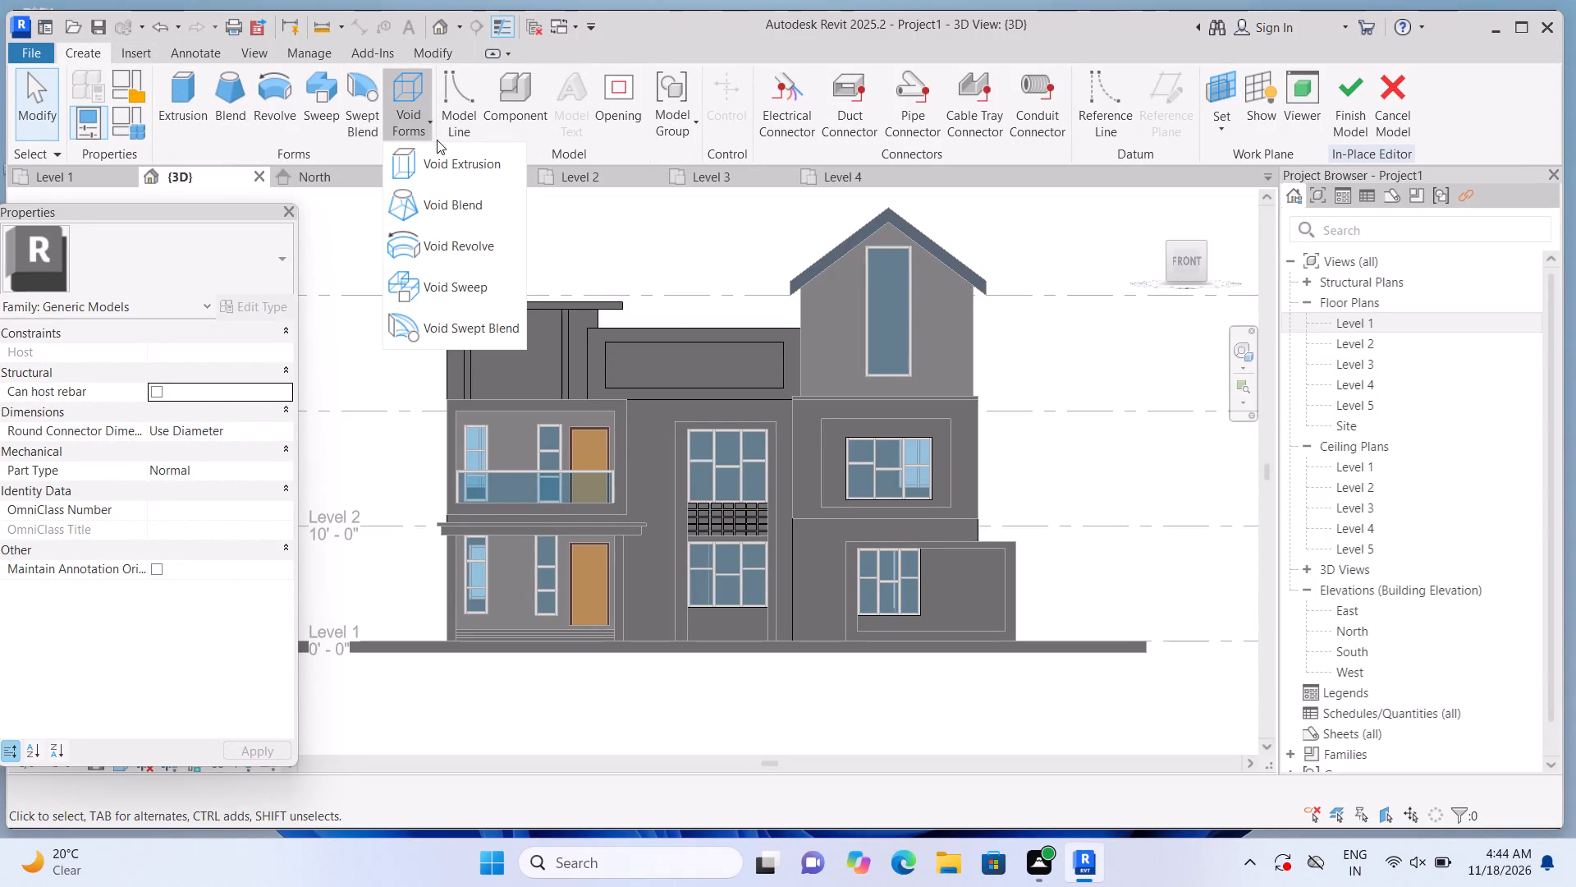
{"action": "left_click", "coordinate": [442, 166]}
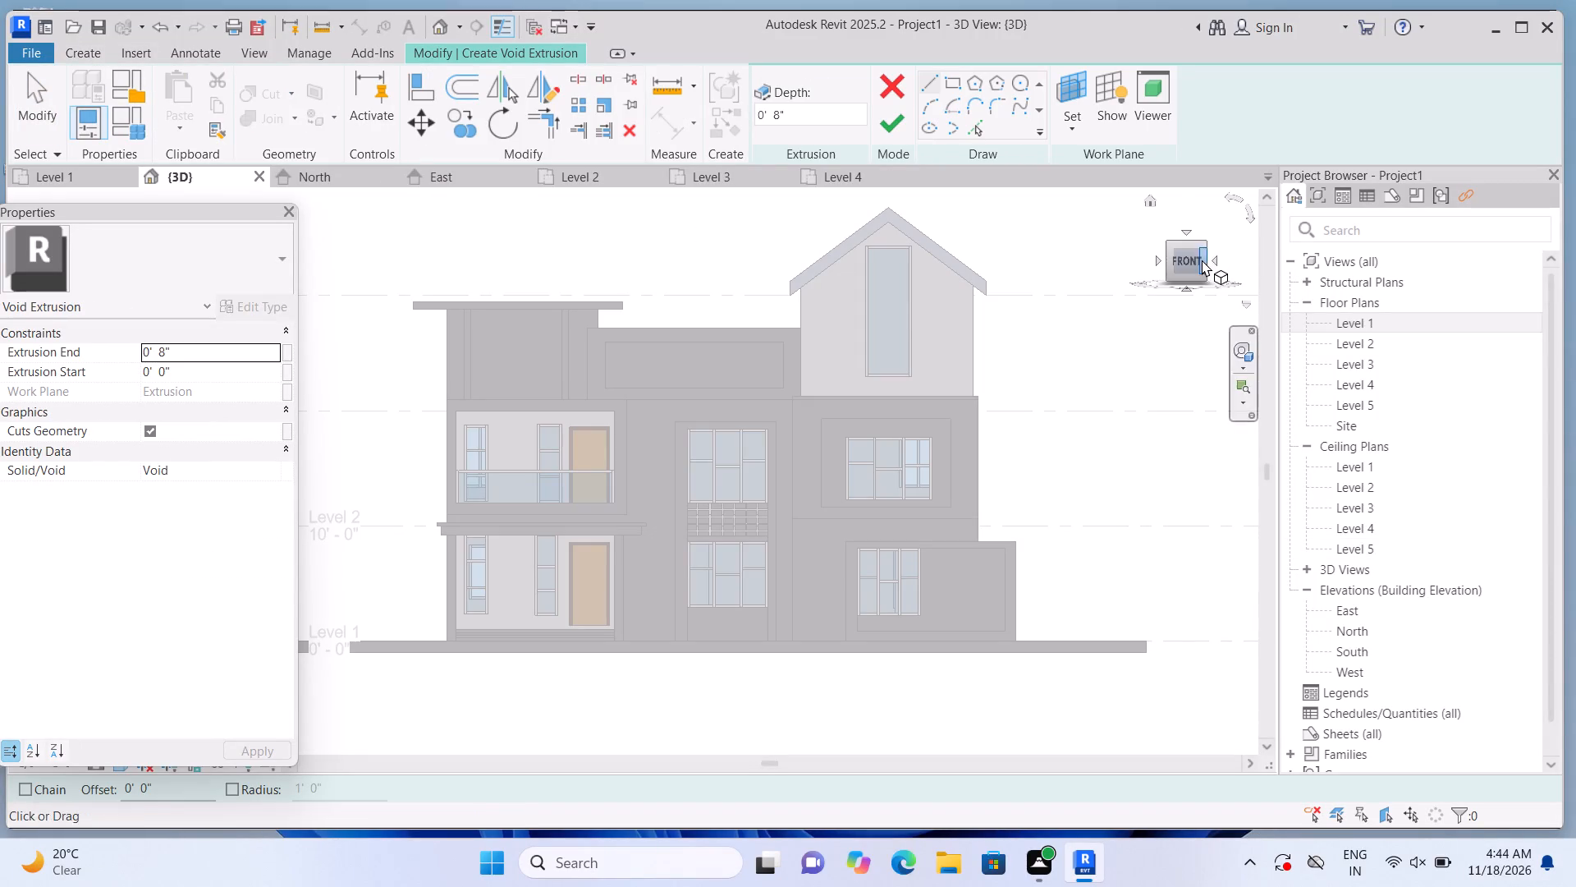
{"action": "left_click", "coordinate": [1065, 136]}
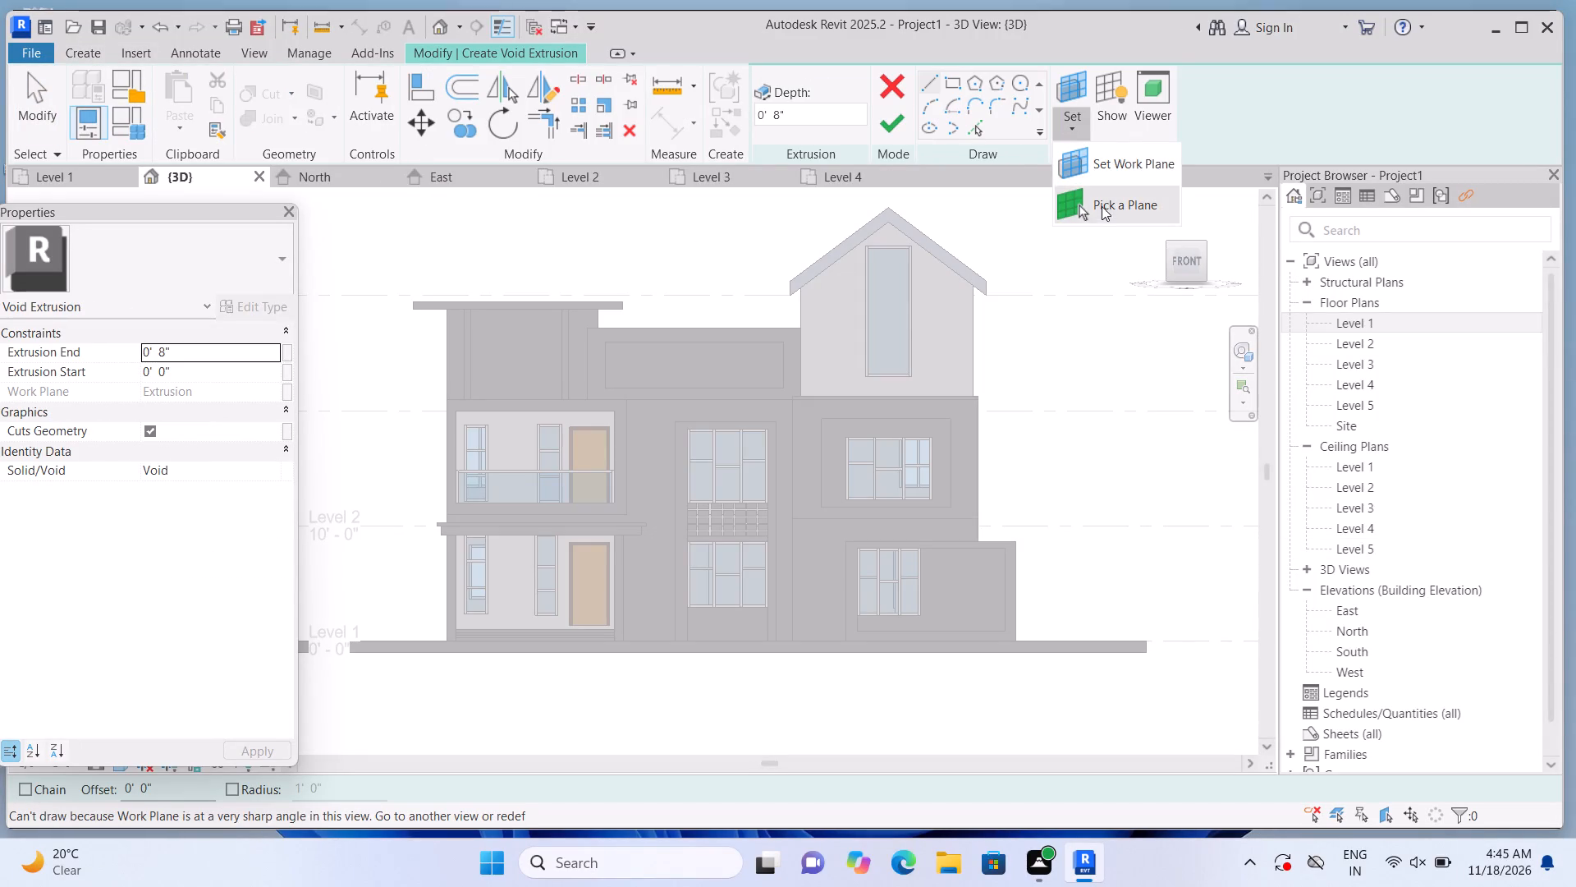
{"action": "left_click", "coordinate": [1102, 206]}
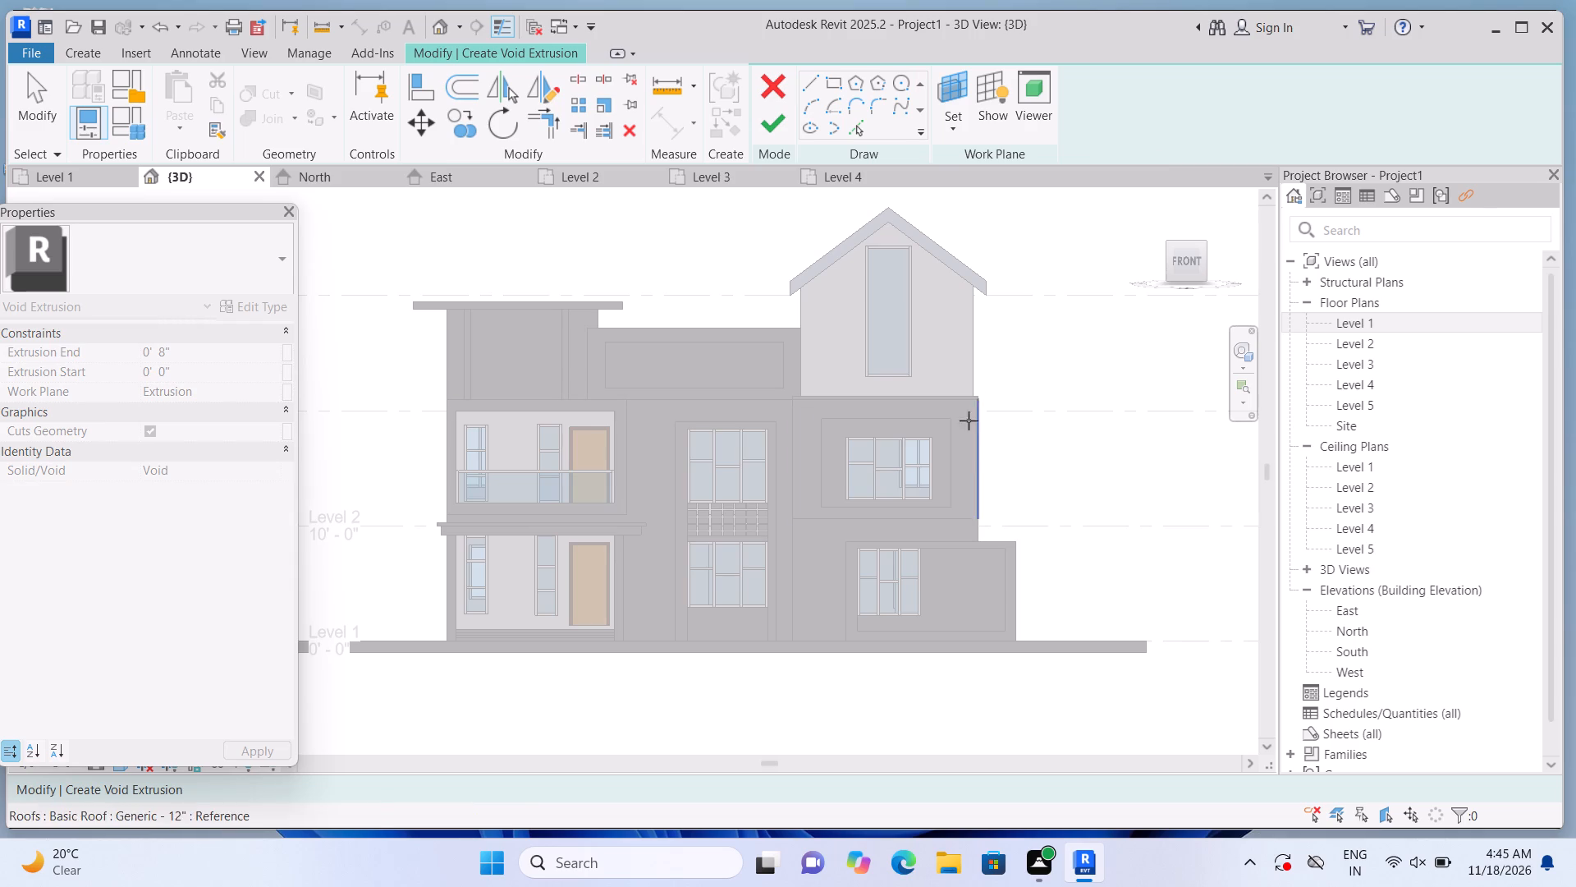
{"action": "left_click", "coordinate": [953, 124]}
{"action": "left_click", "coordinate": [996, 192]}
{"action": "scroll", "coordinate": [909, 452], "scroll_direction": "up", "scroll_amount": 2}
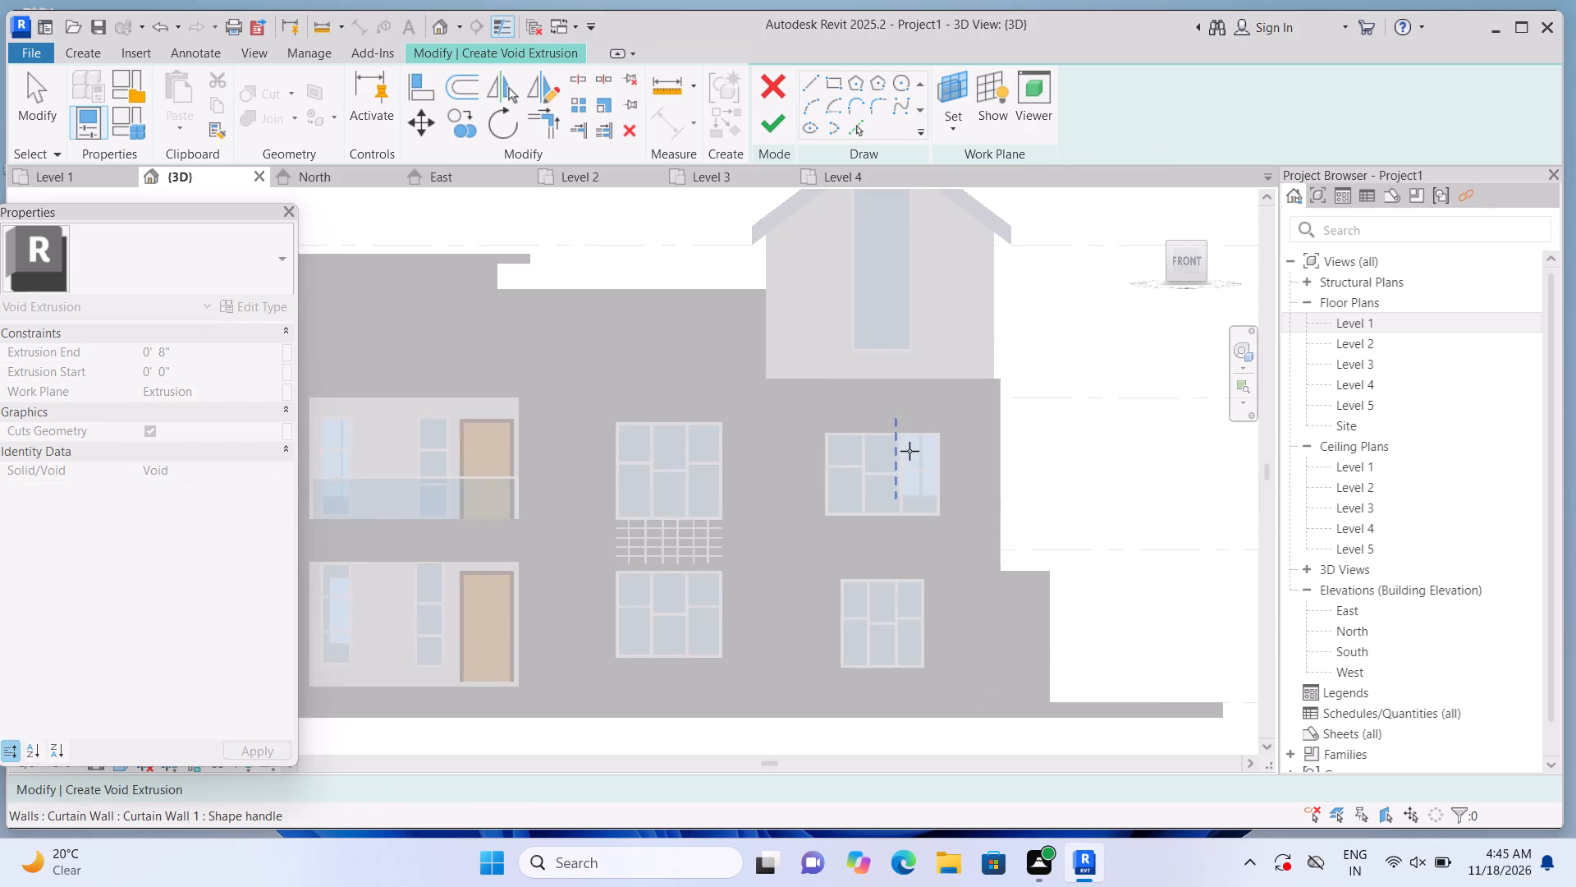
{"action": "scroll", "coordinate": [909, 451], "scroll_direction": "up", "scroll_amount": 1}
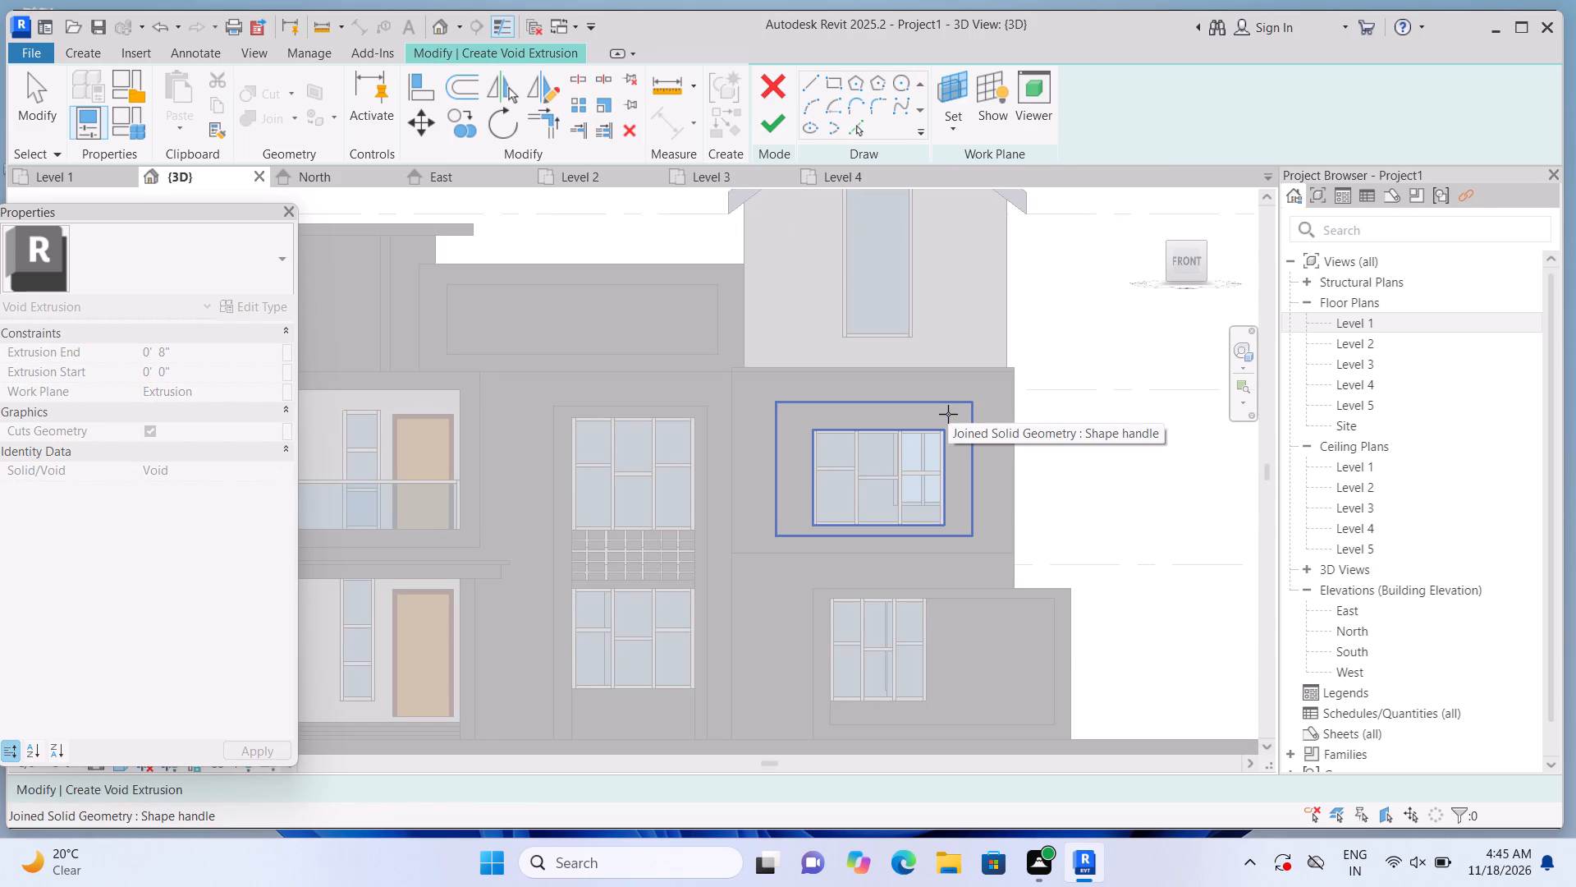
{"action": "left_click", "coordinate": [949, 413]}
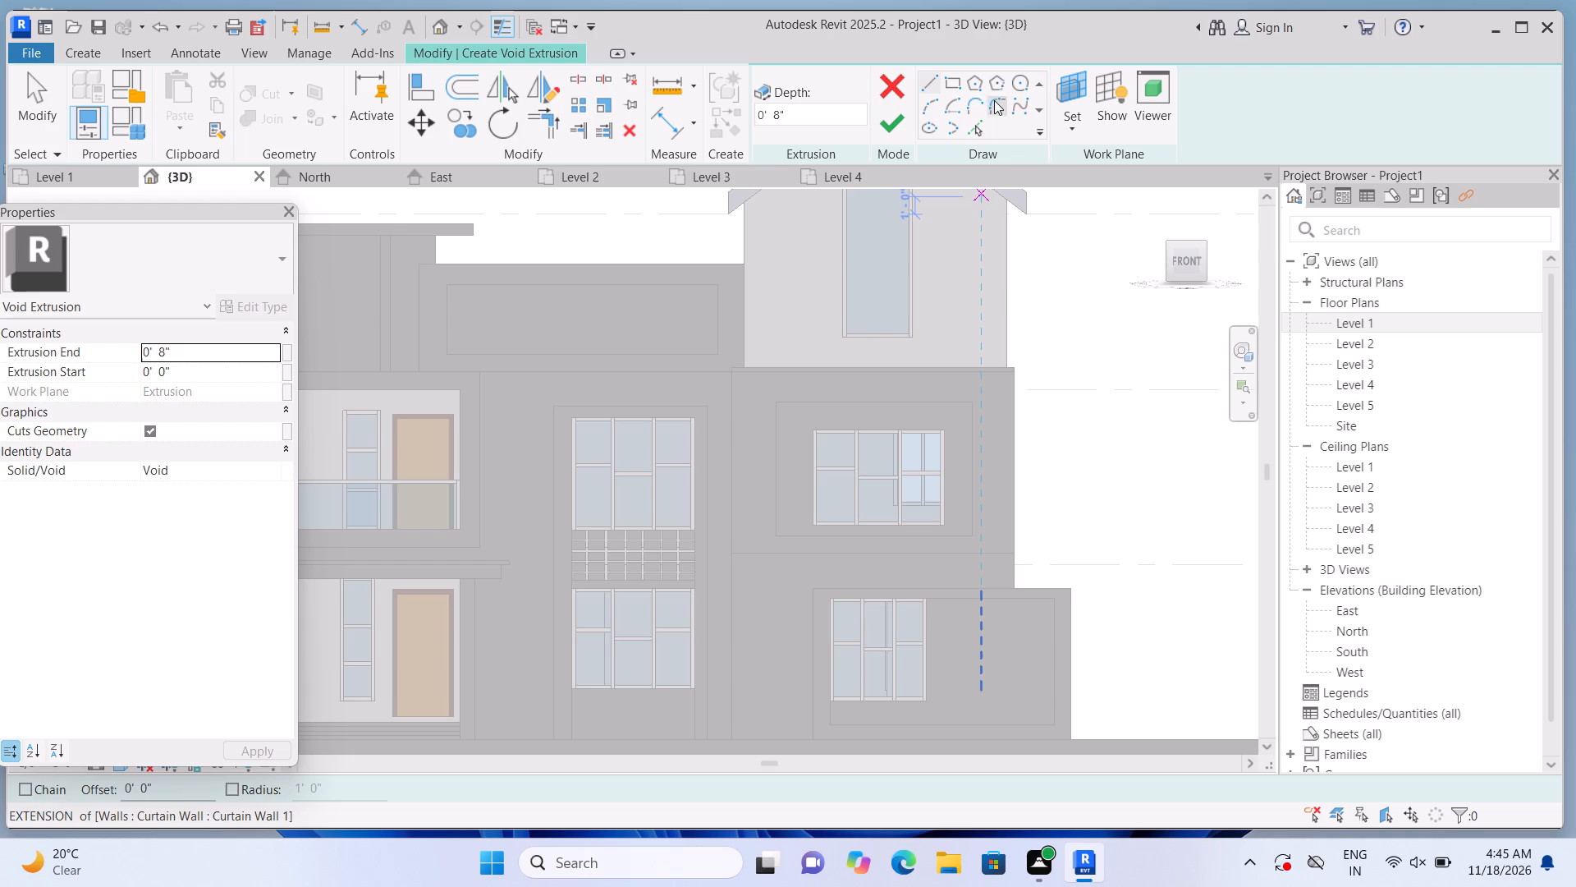
Sketch a thin horizontal rectangle about 11' 2" wide across the panel, edge to edge, just below its top.
{"action": "left_click", "coordinate": [955, 80]}
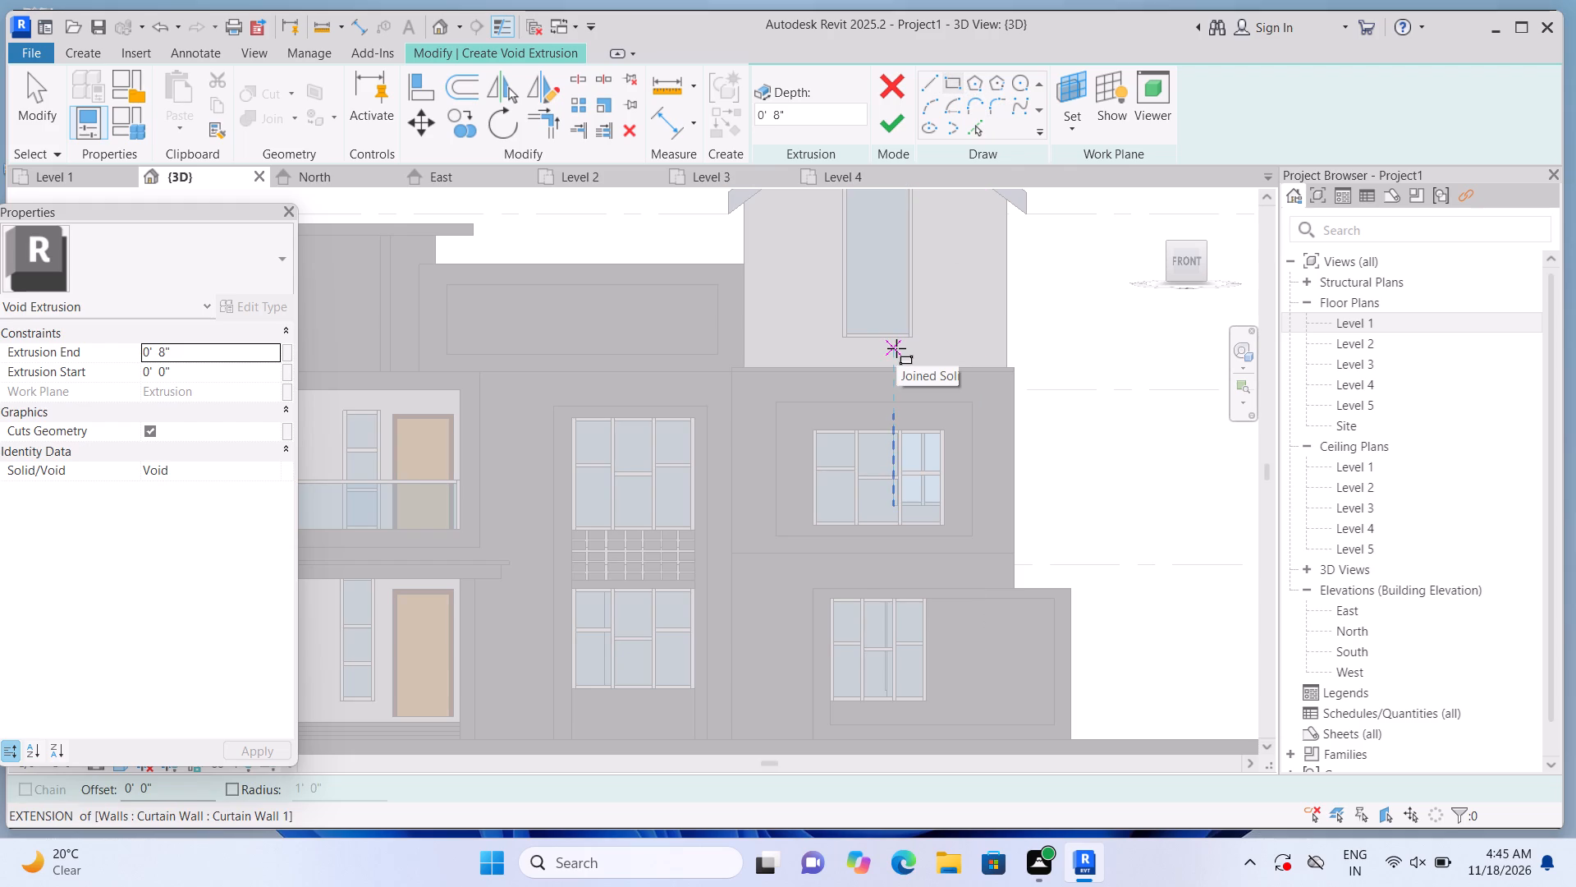
{"action": "scroll", "coordinate": [802, 414], "scroll_direction": "up", "scroll_amount": 5}
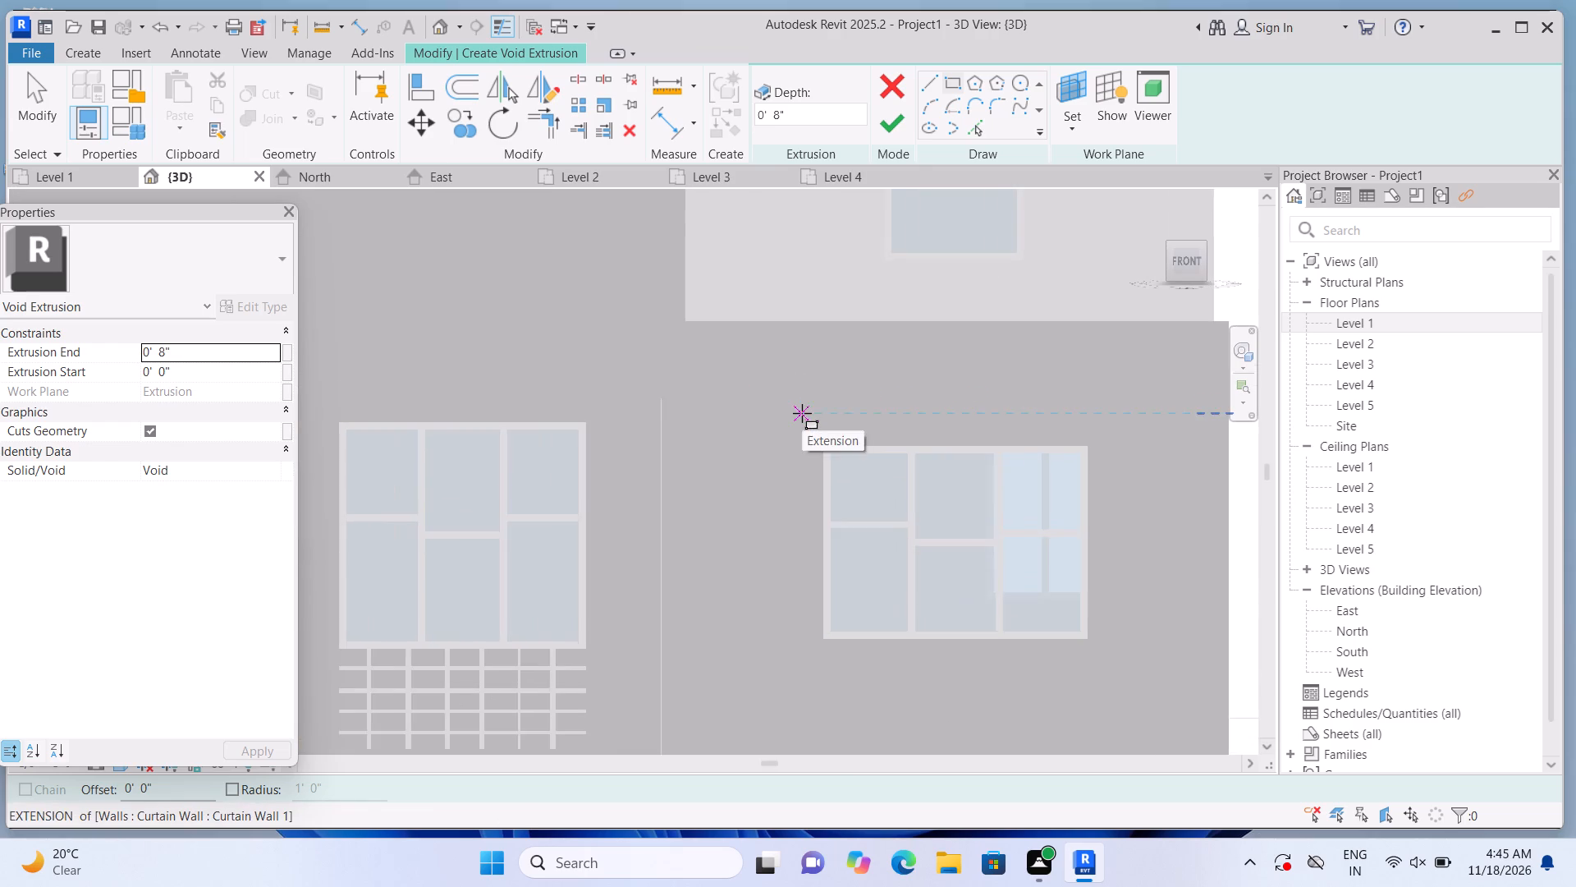
{"action": "scroll", "coordinate": [816, 394], "scroll_direction": "up", "scroll_amount": 3}
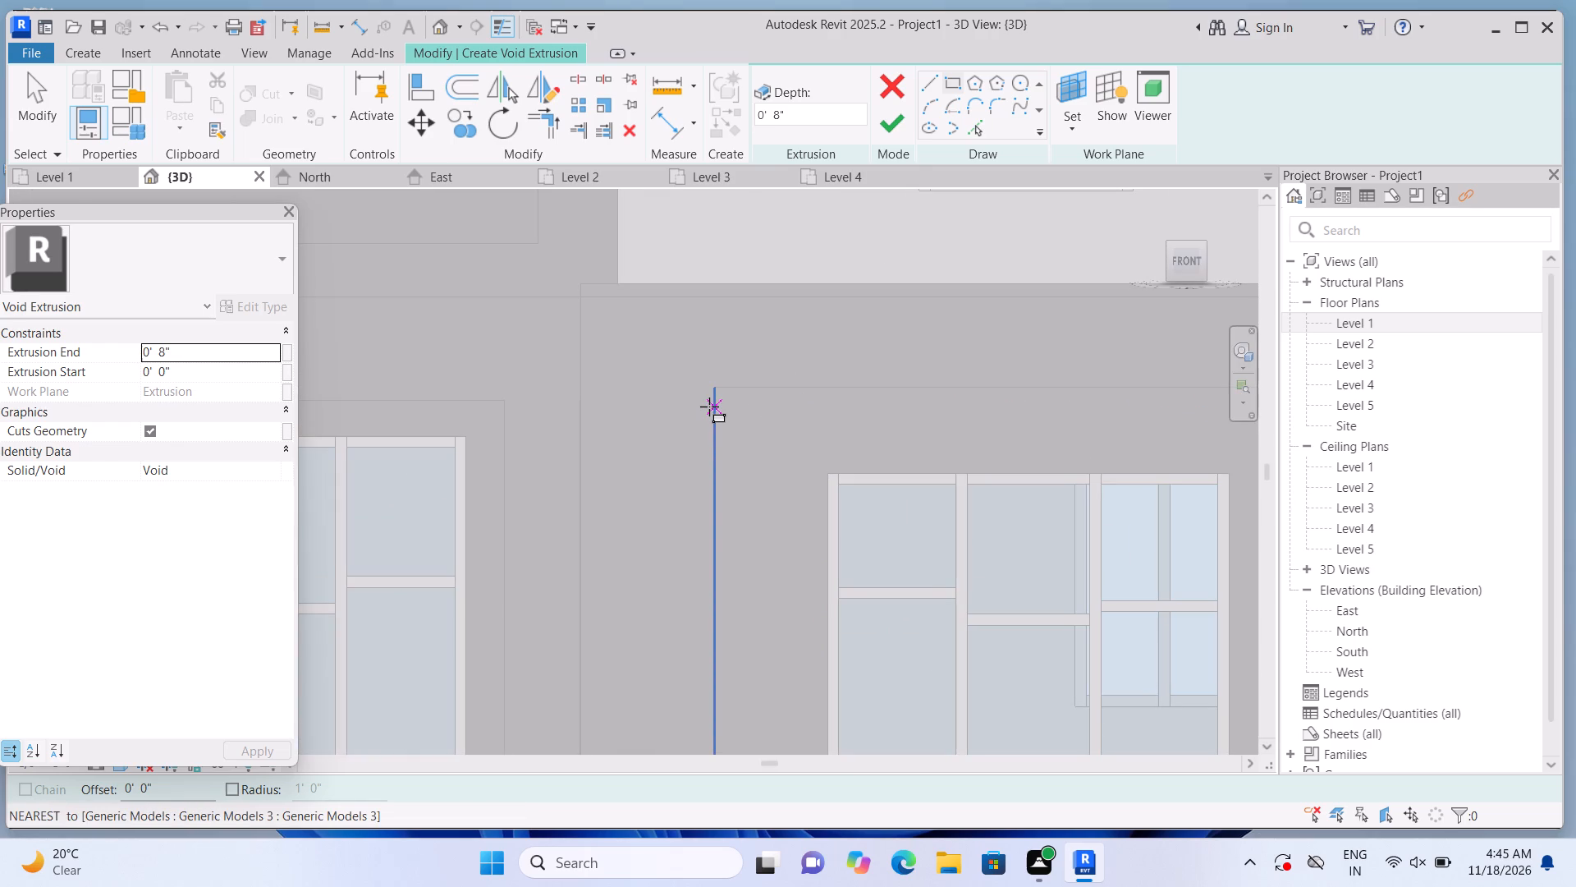
{"action": "left_click", "coordinate": [712, 409]}
{"action": "scroll", "coordinate": [881, 438], "scroll_direction": "down", "scroll_amount": 2}
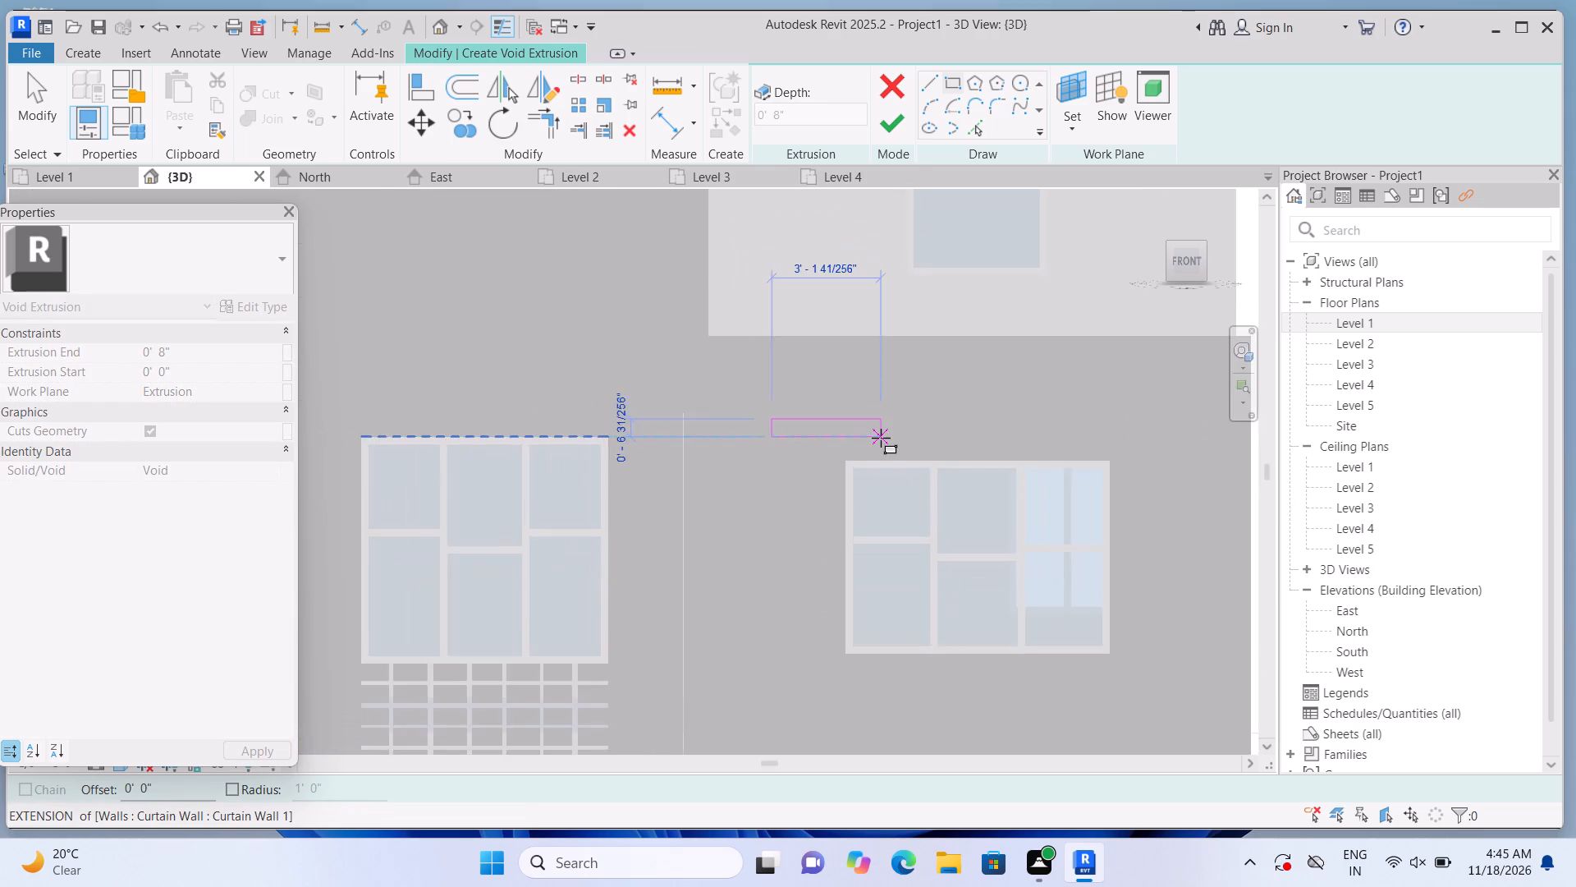
{"action": "scroll", "coordinate": [881, 438], "scroll_direction": "down", "scroll_amount": 2}
{"action": "scroll", "coordinate": [1053, 464], "scroll_direction": "up", "scroll_amount": 4}
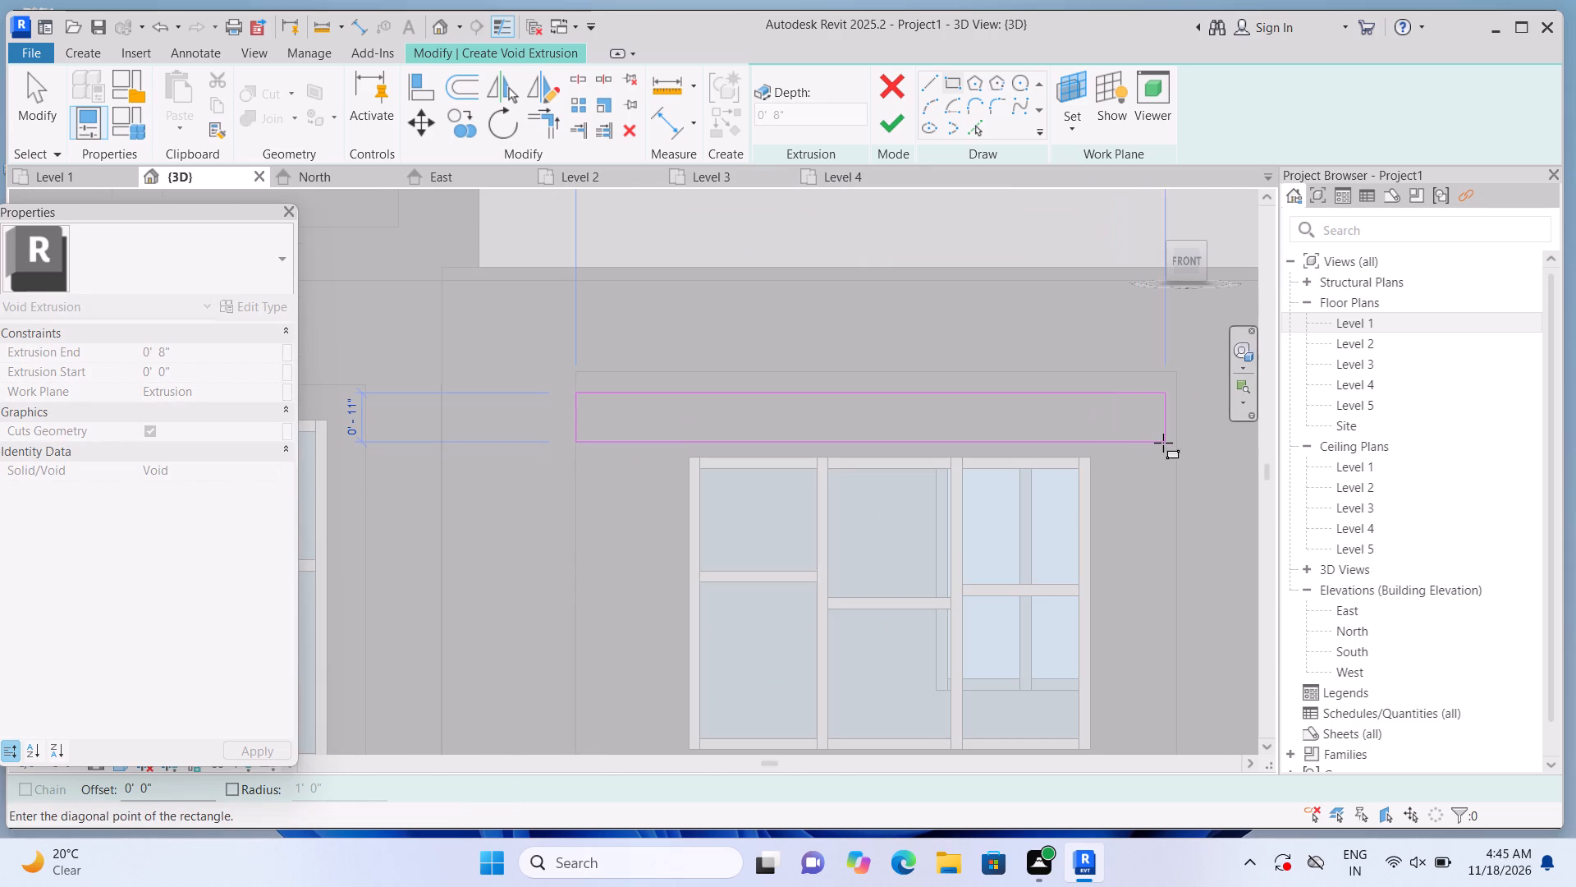
{"action": "scroll", "coordinate": [1170, 406], "scroll_direction": "up", "scroll_amount": 2}
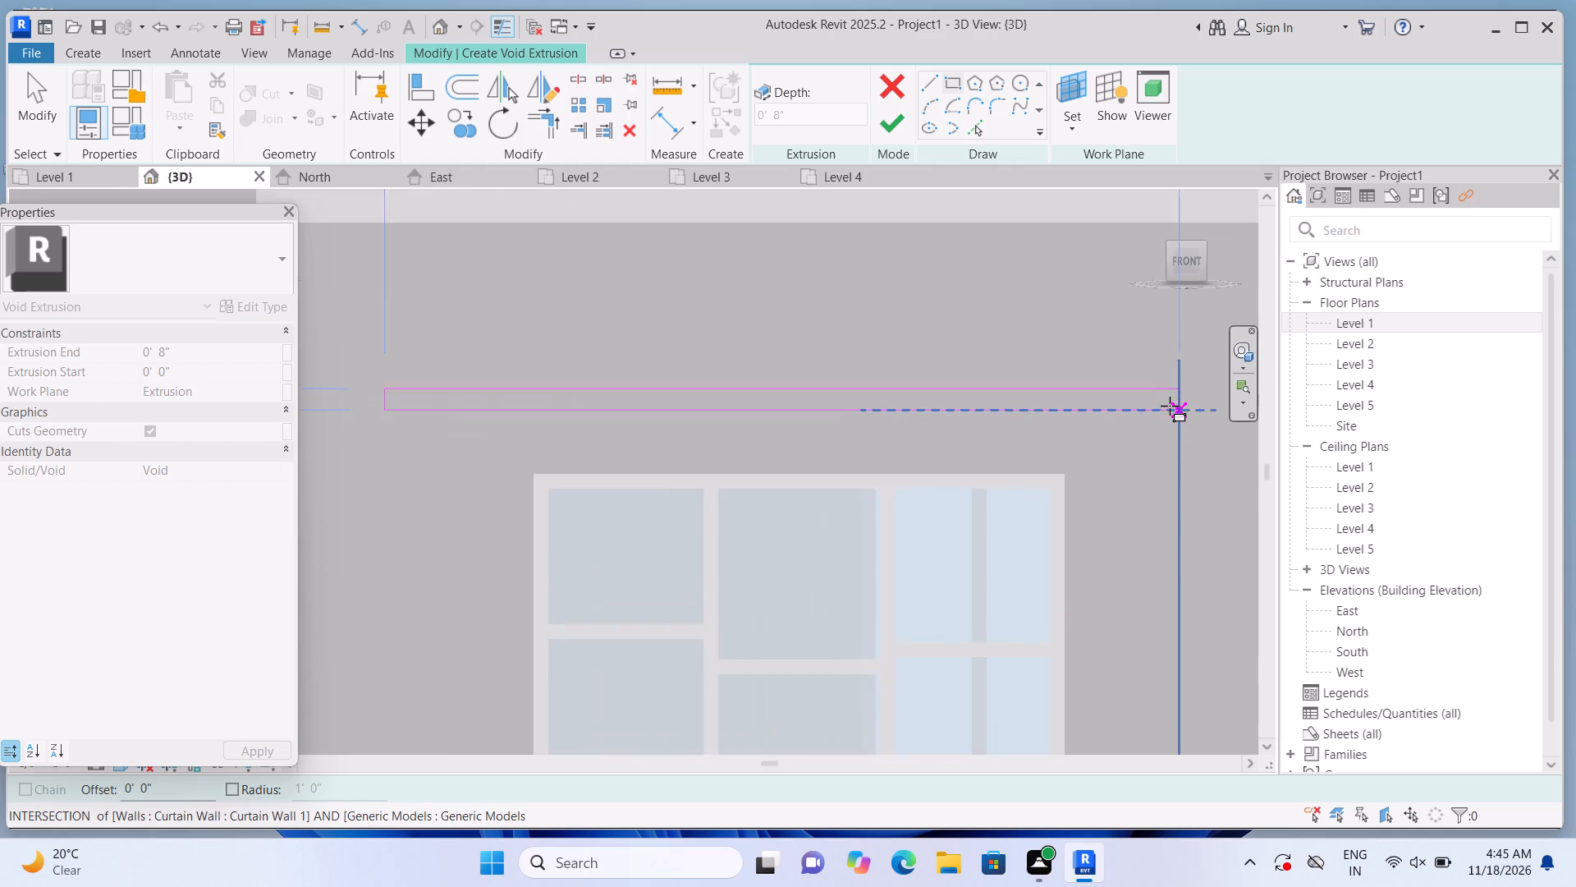
{"action": "scroll", "coordinate": [1170, 406], "scroll_direction": "up", "scroll_amount": 2}
{"action": "left_click", "coordinate": [1176, 392]}
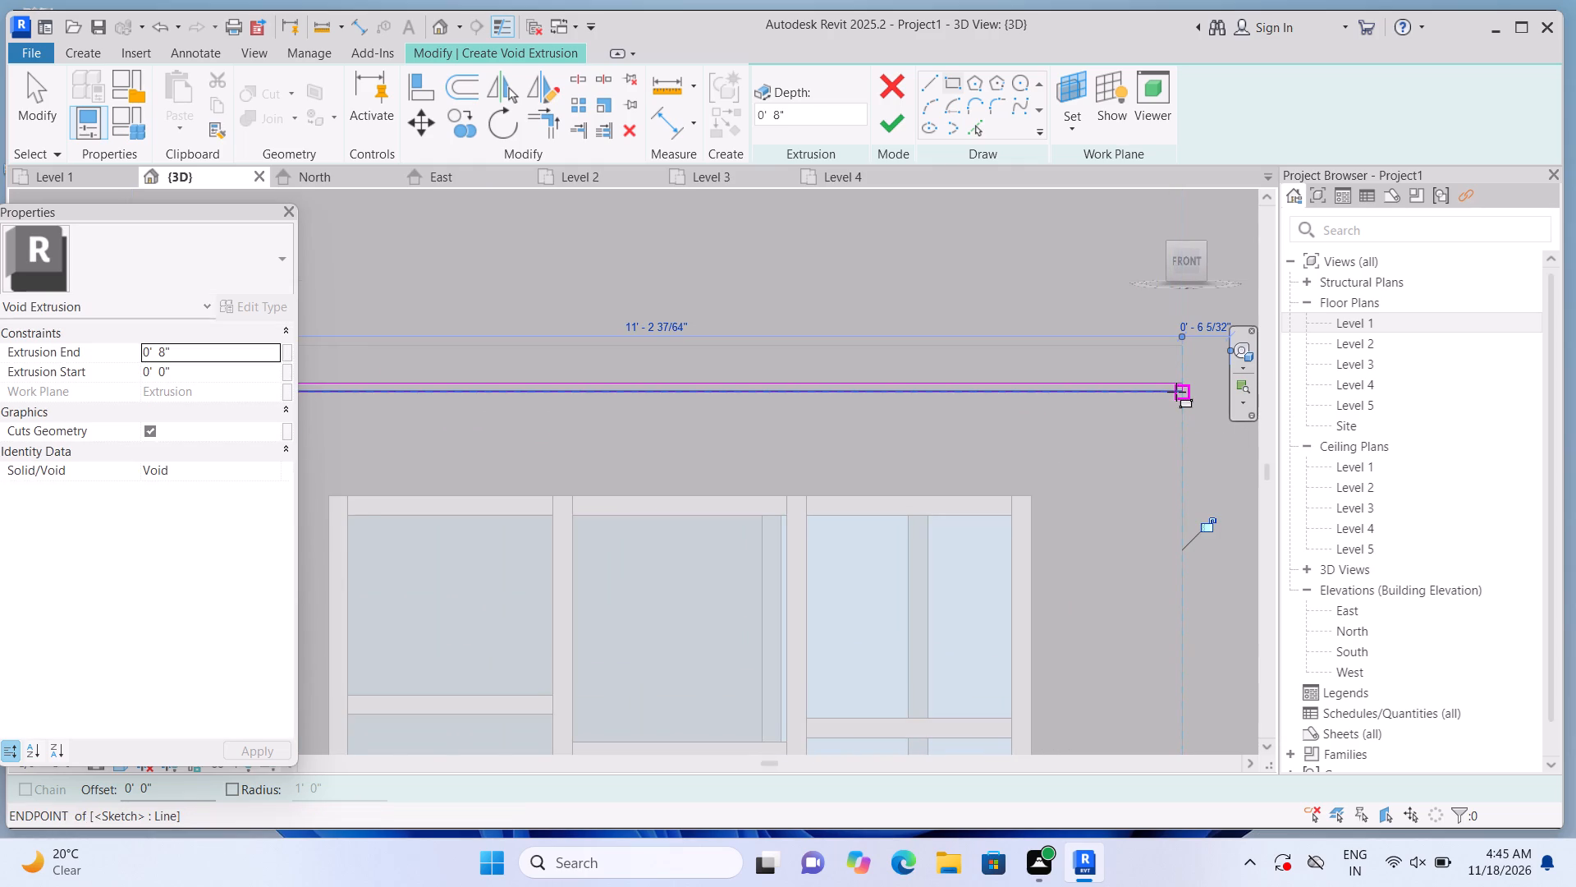
{"action": "key", "text": "Escape"}
Sketch a second thin full-width rectangle, about 11' 2" wide, between the first strip and the top of the window.
{"action": "scroll", "coordinate": [1175, 390], "scroll_direction": "down", "scroll_amount": 3}
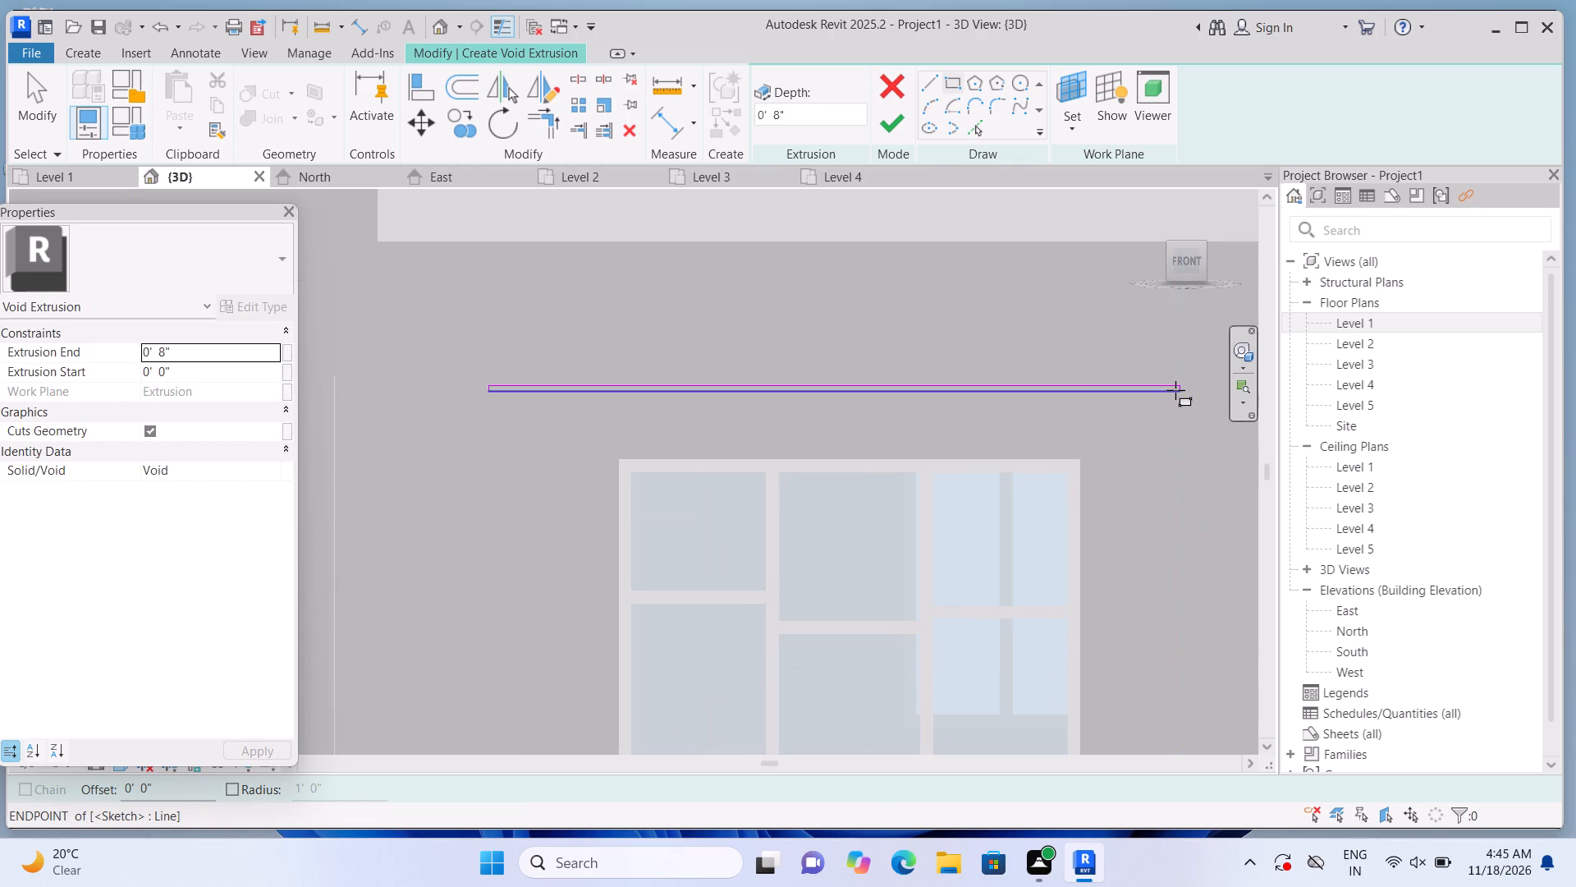
{"action": "left_click", "coordinate": [496, 421]}
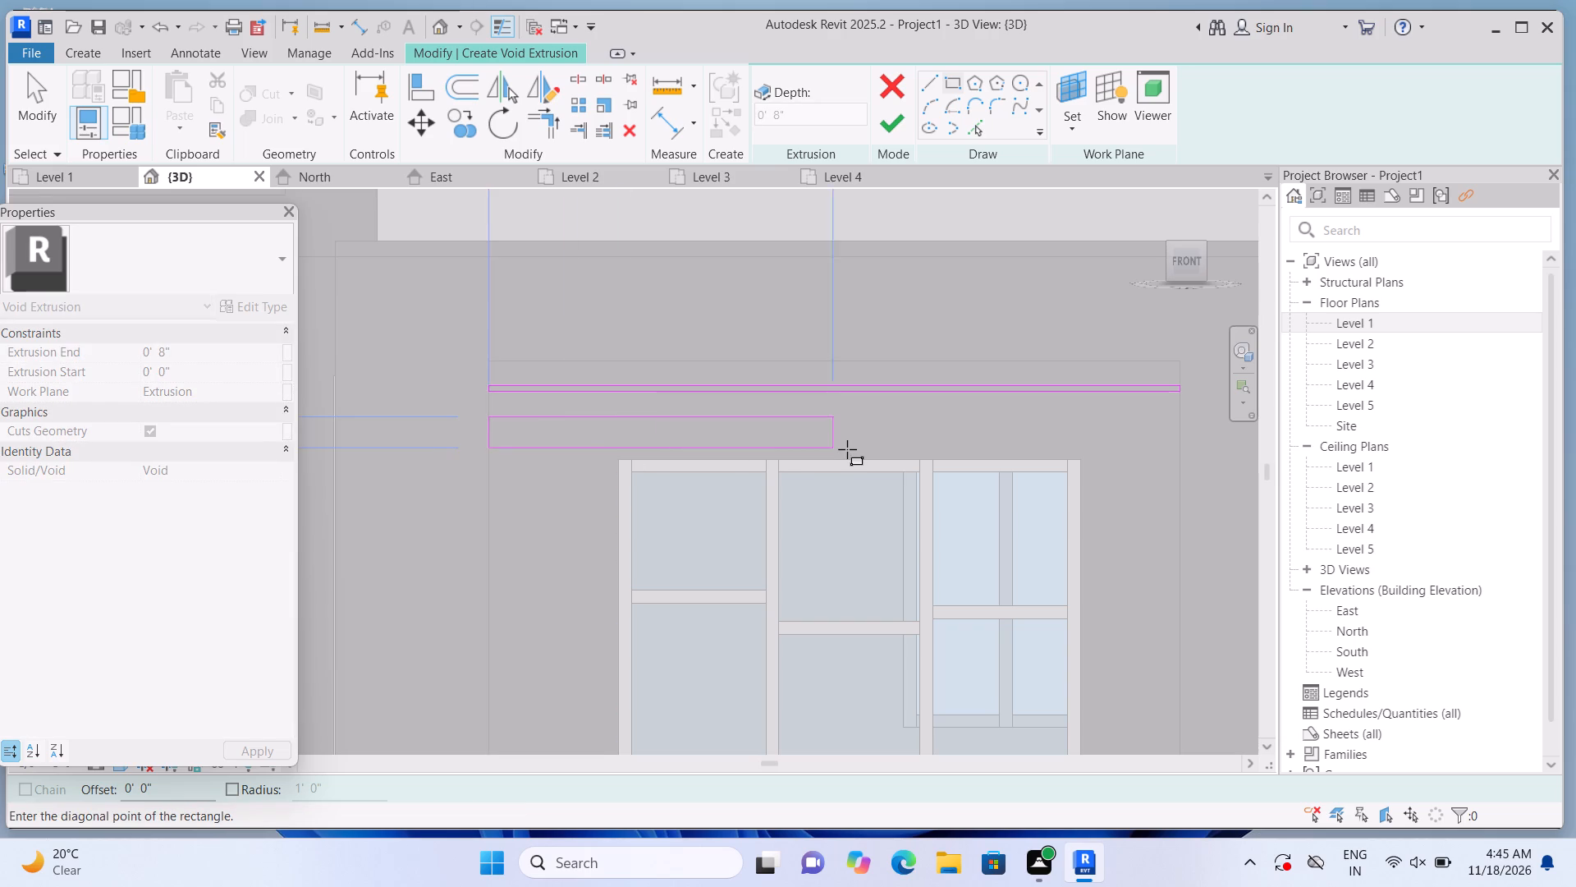
{"action": "scroll", "coordinate": [847, 449], "scroll_direction": "up", "scroll_amount": 4}
{"action": "scroll", "coordinate": [847, 448], "scroll_direction": "down", "scroll_amount": 6}
{"action": "scroll", "coordinate": [847, 448], "scroll_direction": "up", "scroll_amount": 1}
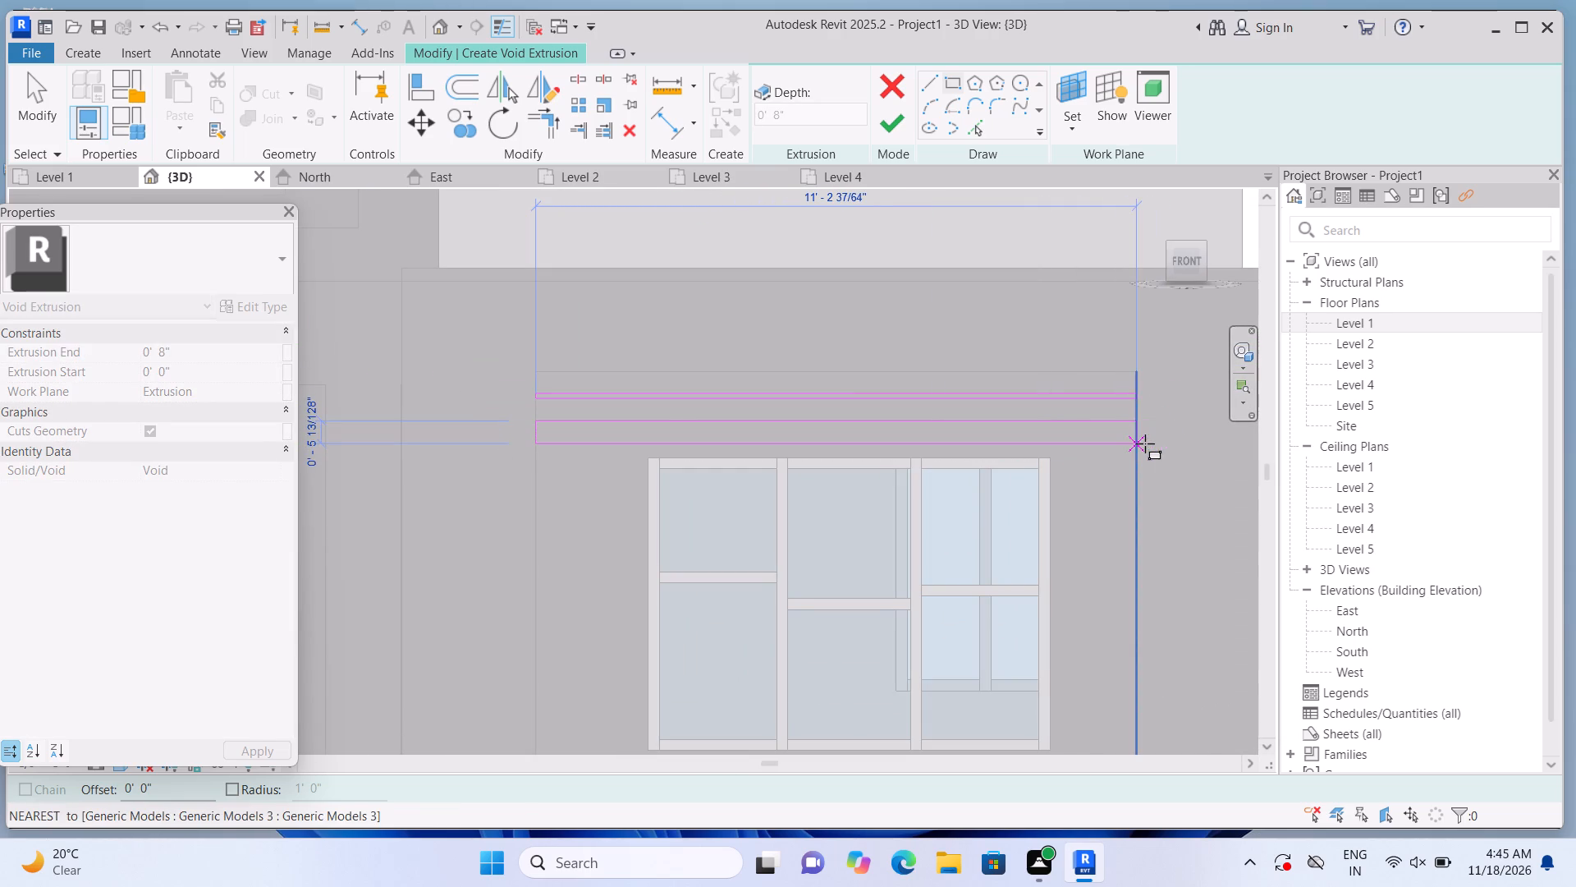
{"action": "scroll", "coordinate": [1134, 429], "scroll_direction": "up", "scroll_amount": 5}
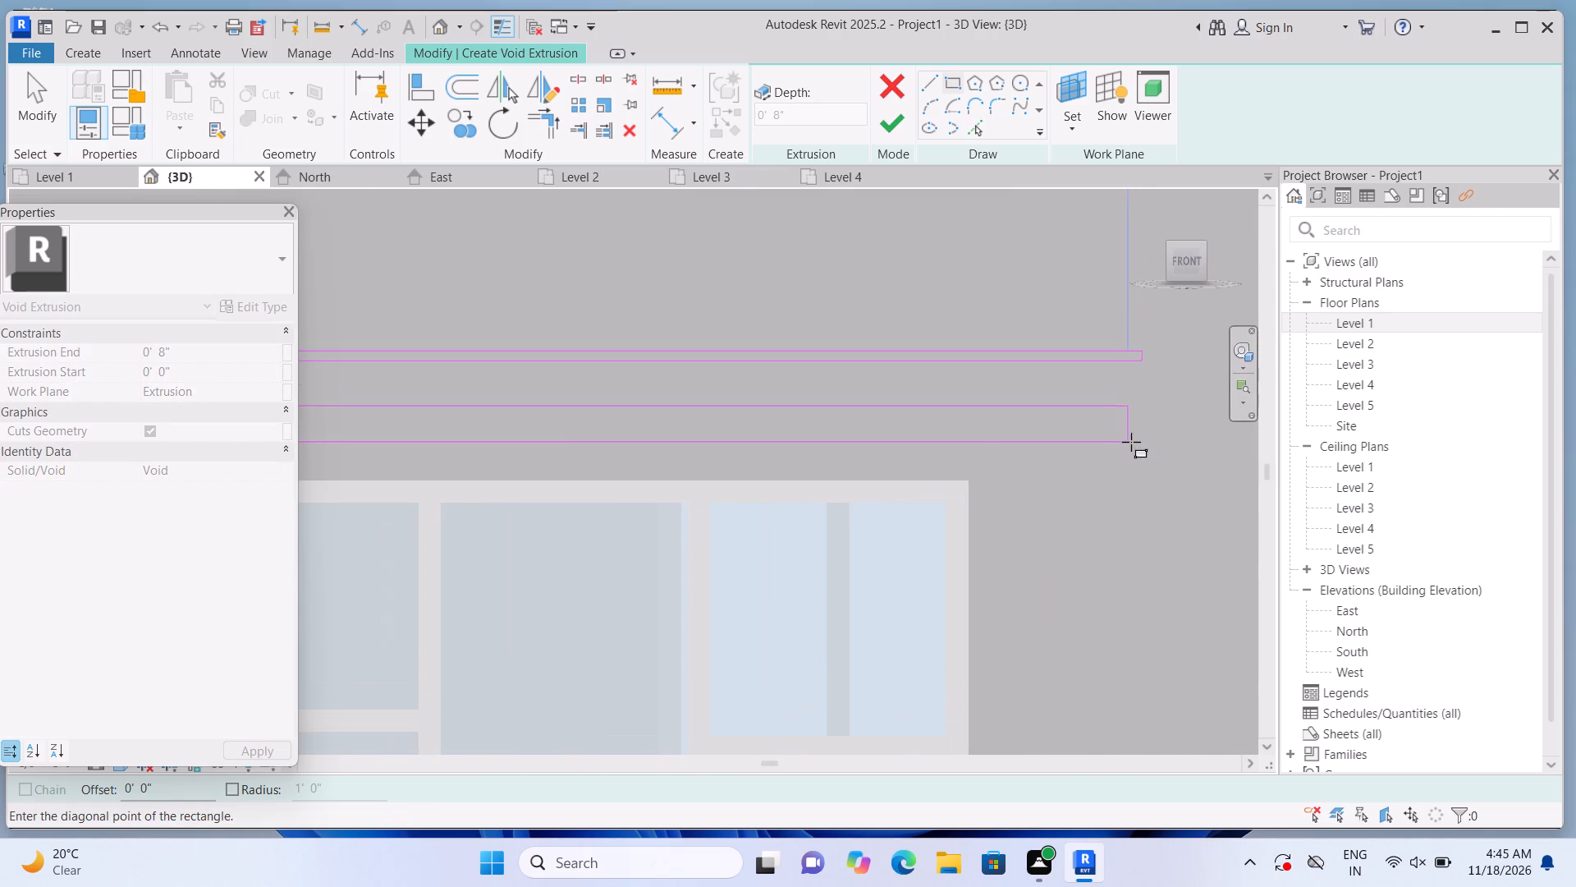
{"action": "left_click", "coordinate": [1134, 415]}
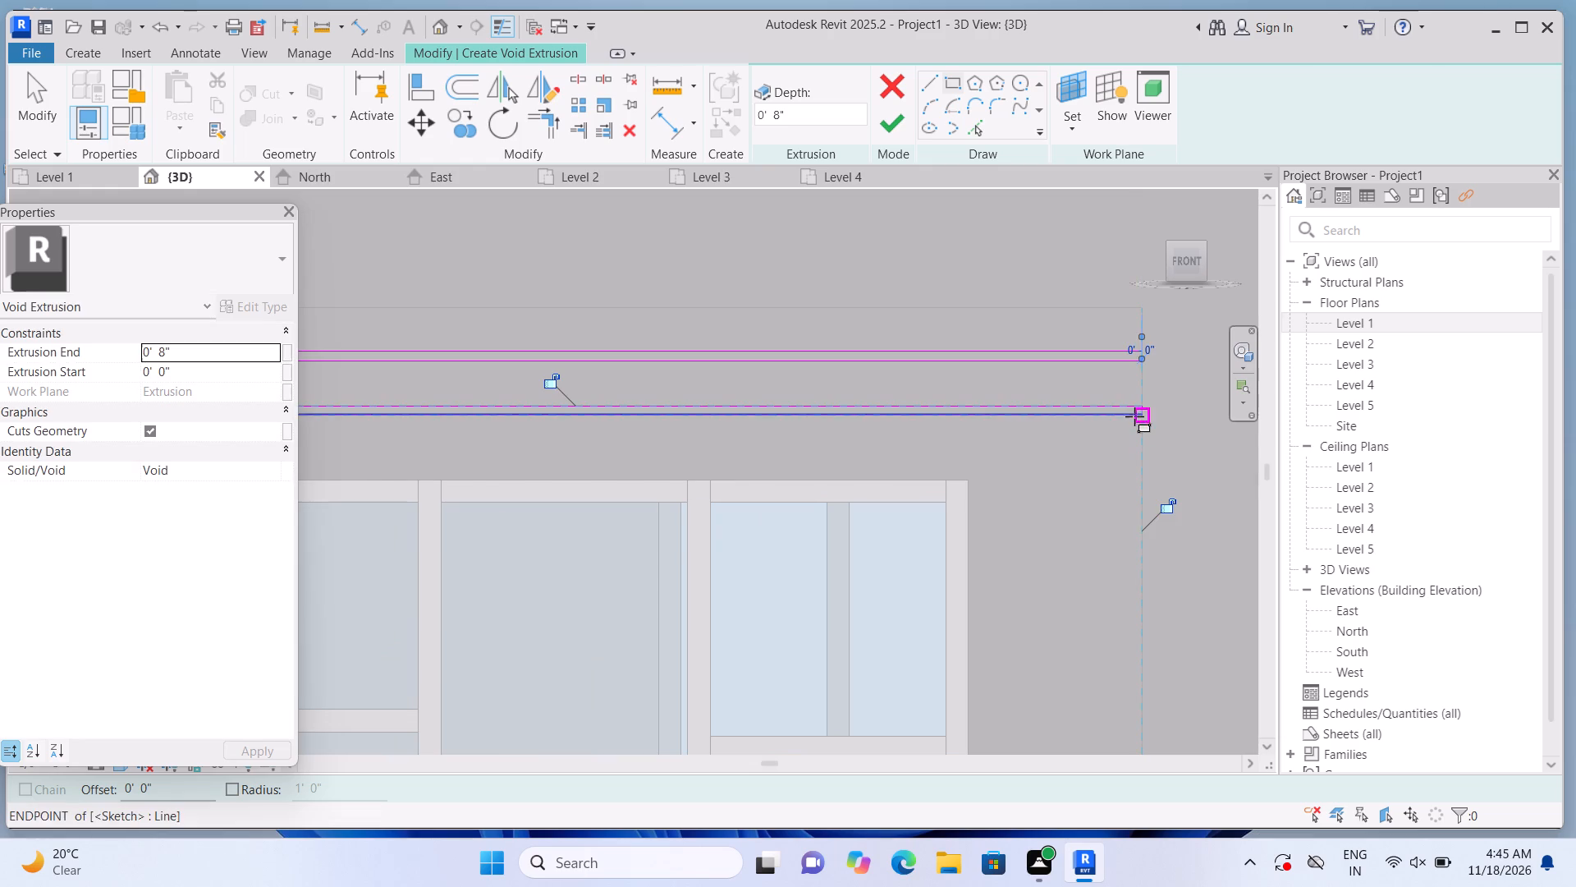
{"action": "key", "text": "Escape"}
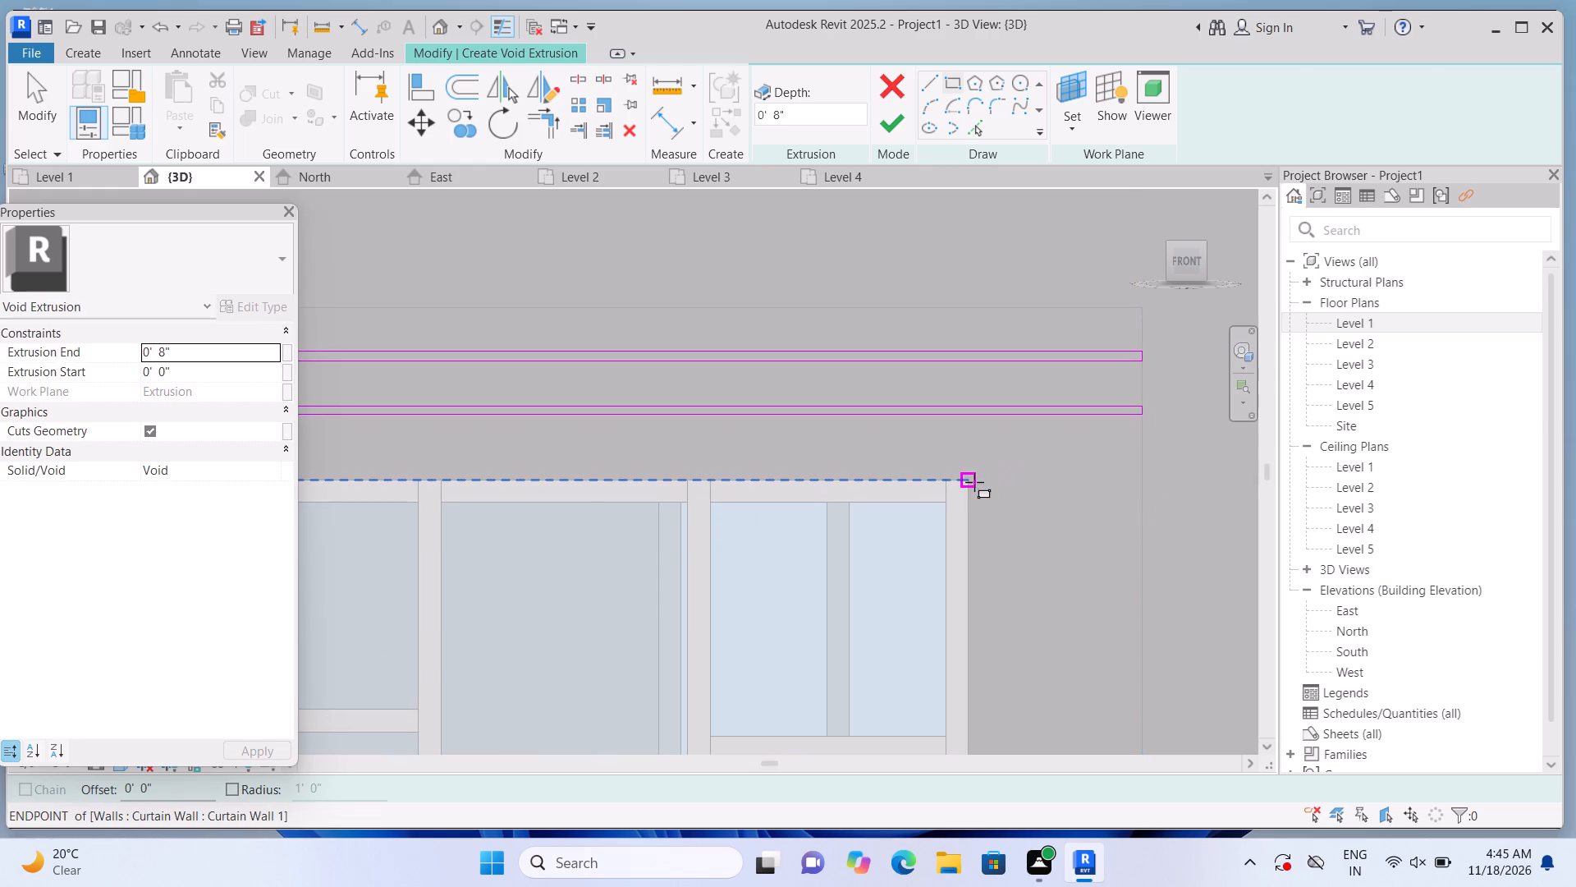
Sketch thin strips level with the window's top edge, from each side of the window to the panel edge, the right one about 1' 7" long.
{"action": "left_click", "coordinate": [974, 482]}
{"action": "scroll", "coordinate": [1095, 503], "scroll_direction": "up", "scroll_amount": 2}
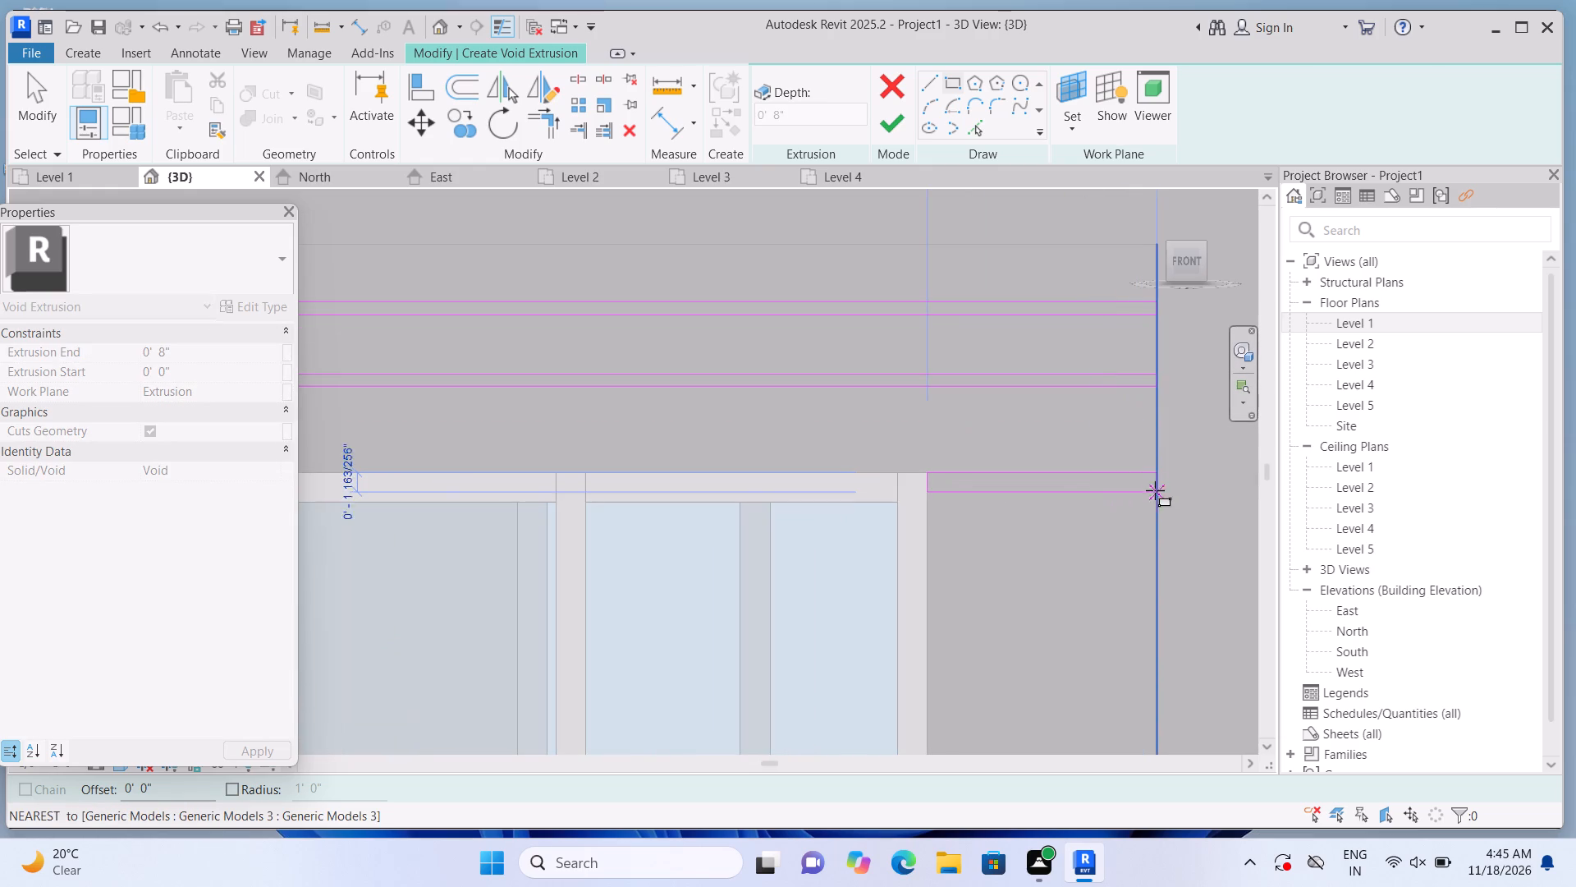
{"action": "left_click", "coordinate": [1158, 483]}
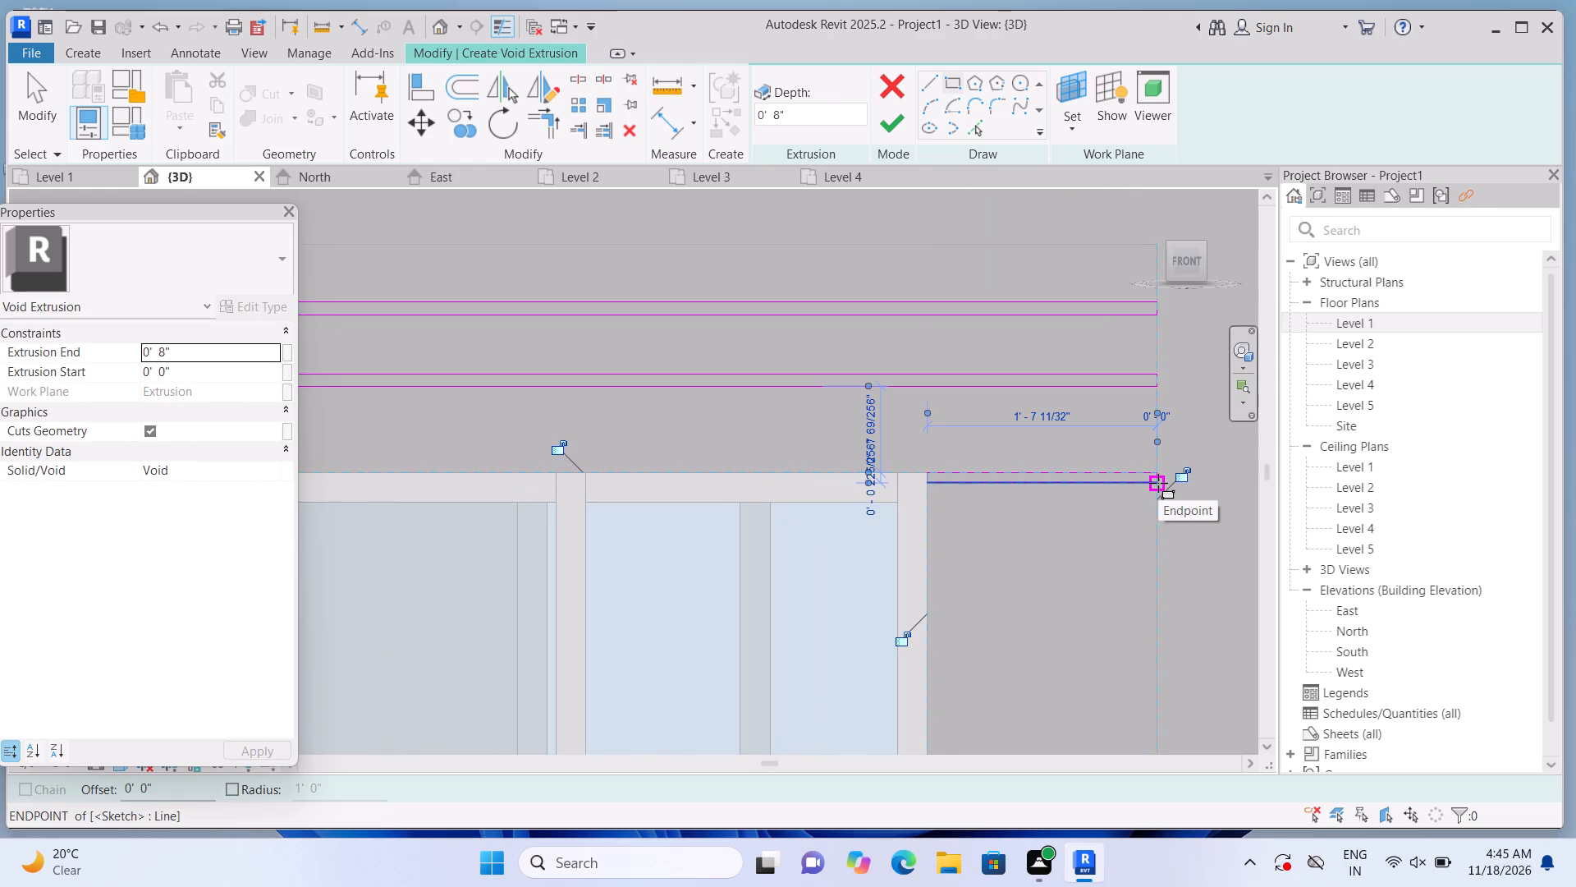
{"action": "key", "text": "Escape"}
{"action": "scroll", "coordinate": [1161, 476], "scroll_direction": "down", "scroll_amount": 5}
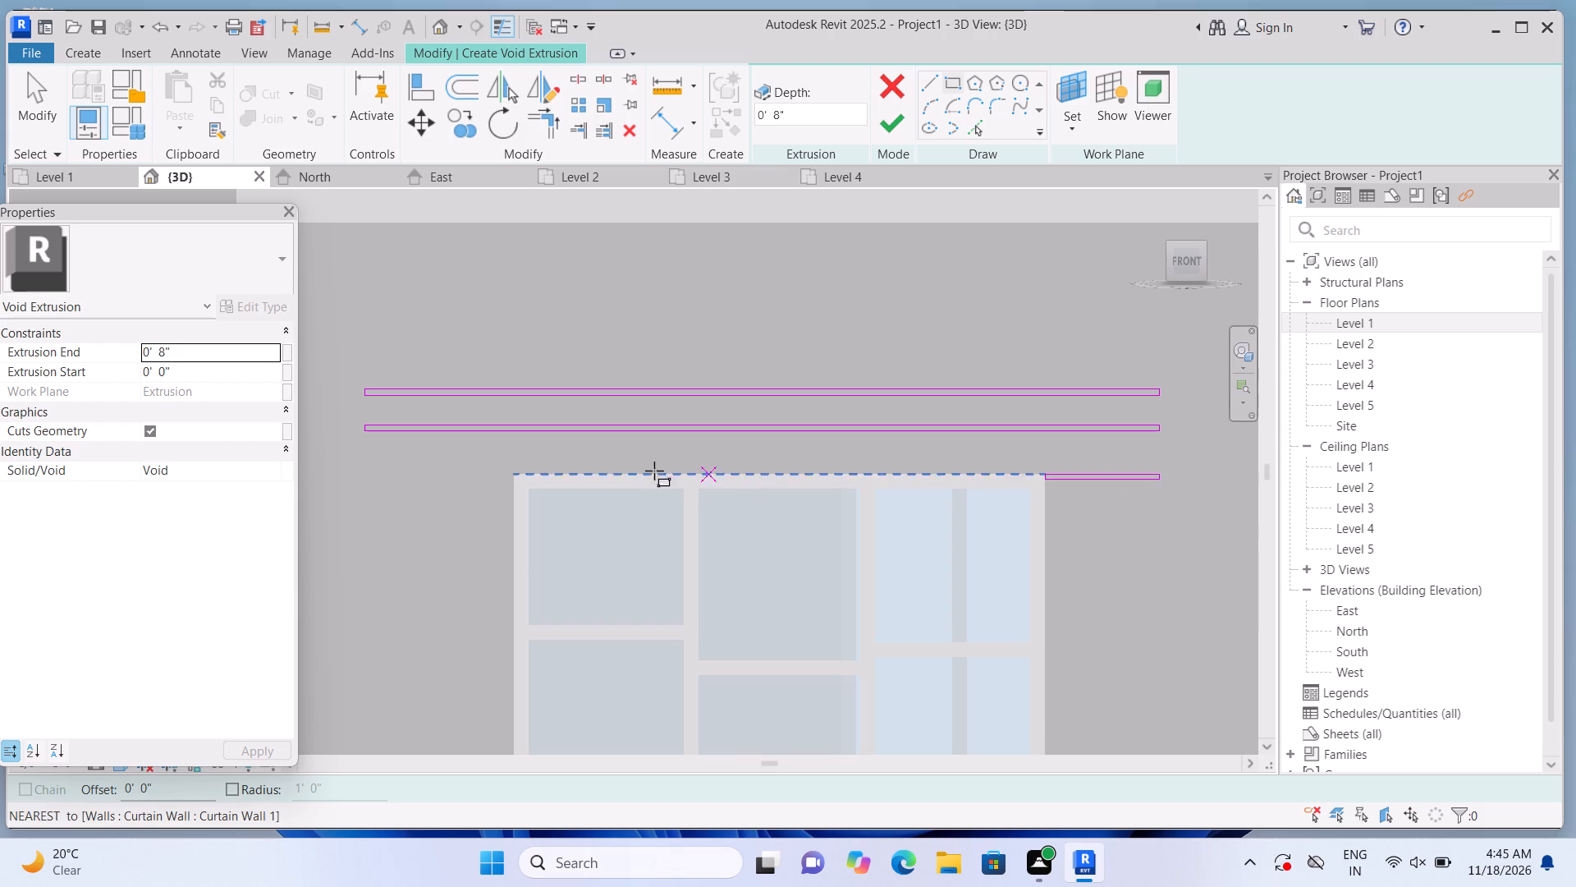
{"action": "left_click", "coordinate": [511, 471]}
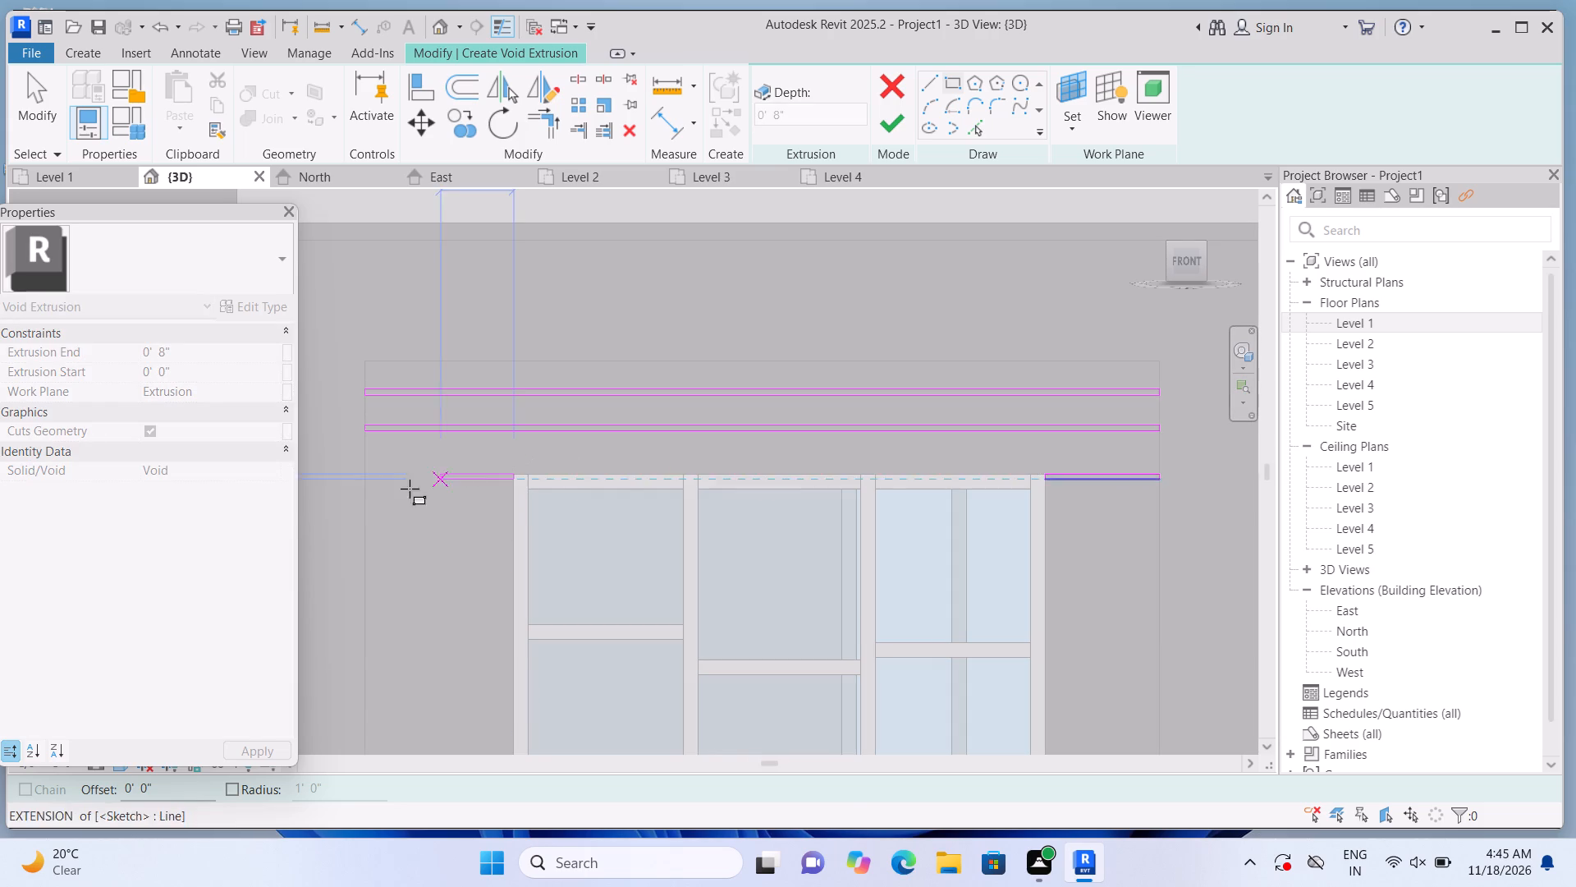
{"action": "scroll", "coordinate": [326, 499], "scroll_direction": "up", "scroll_amount": 6}
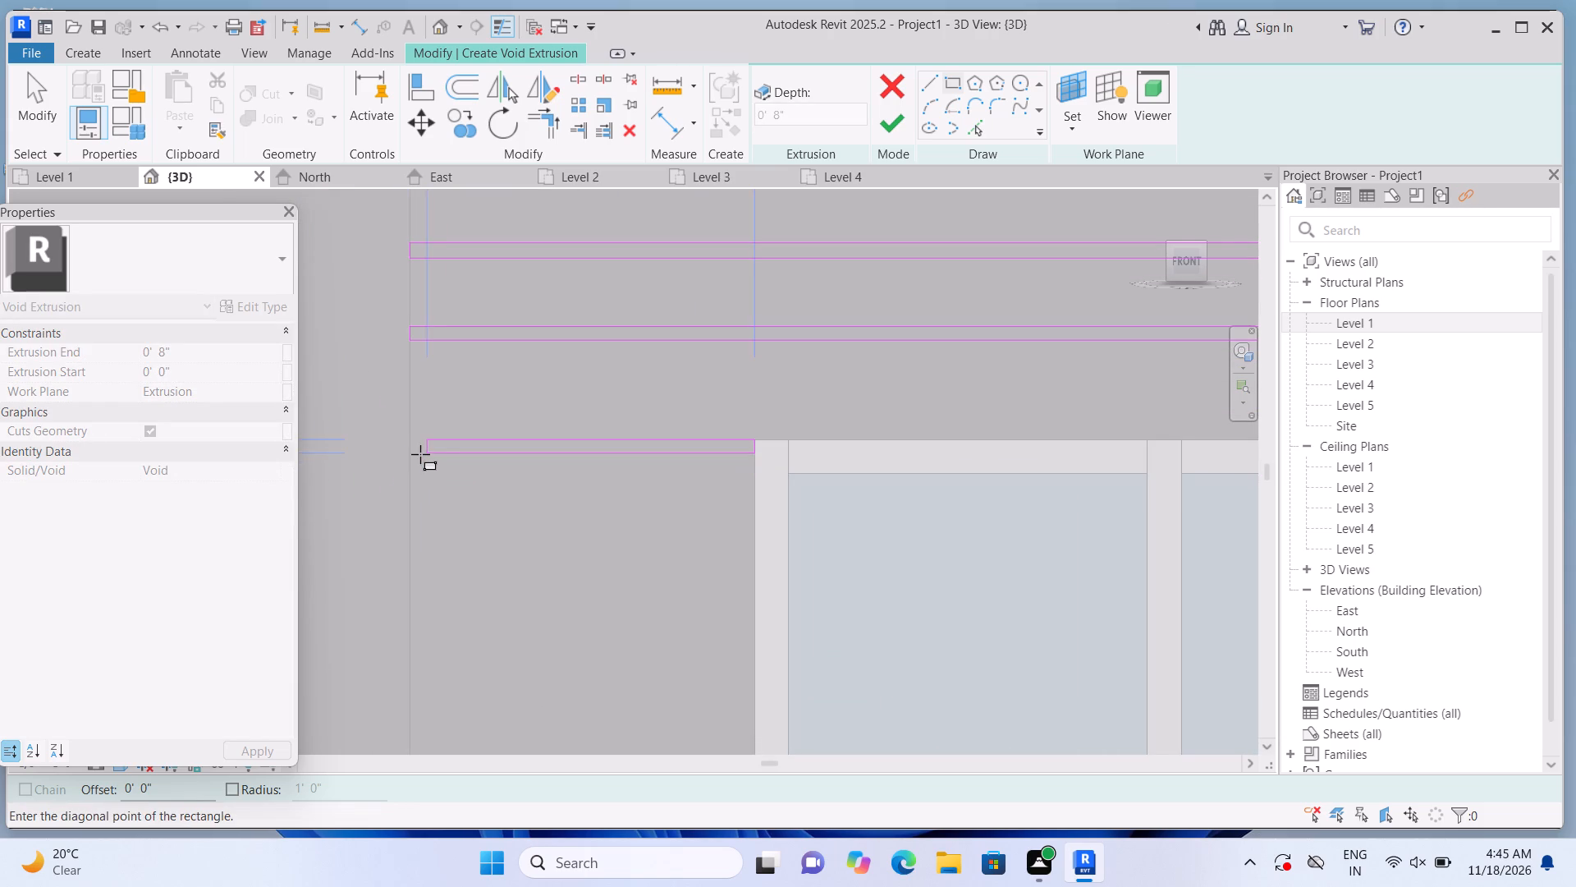
{"action": "left_click", "coordinate": [416, 453]}
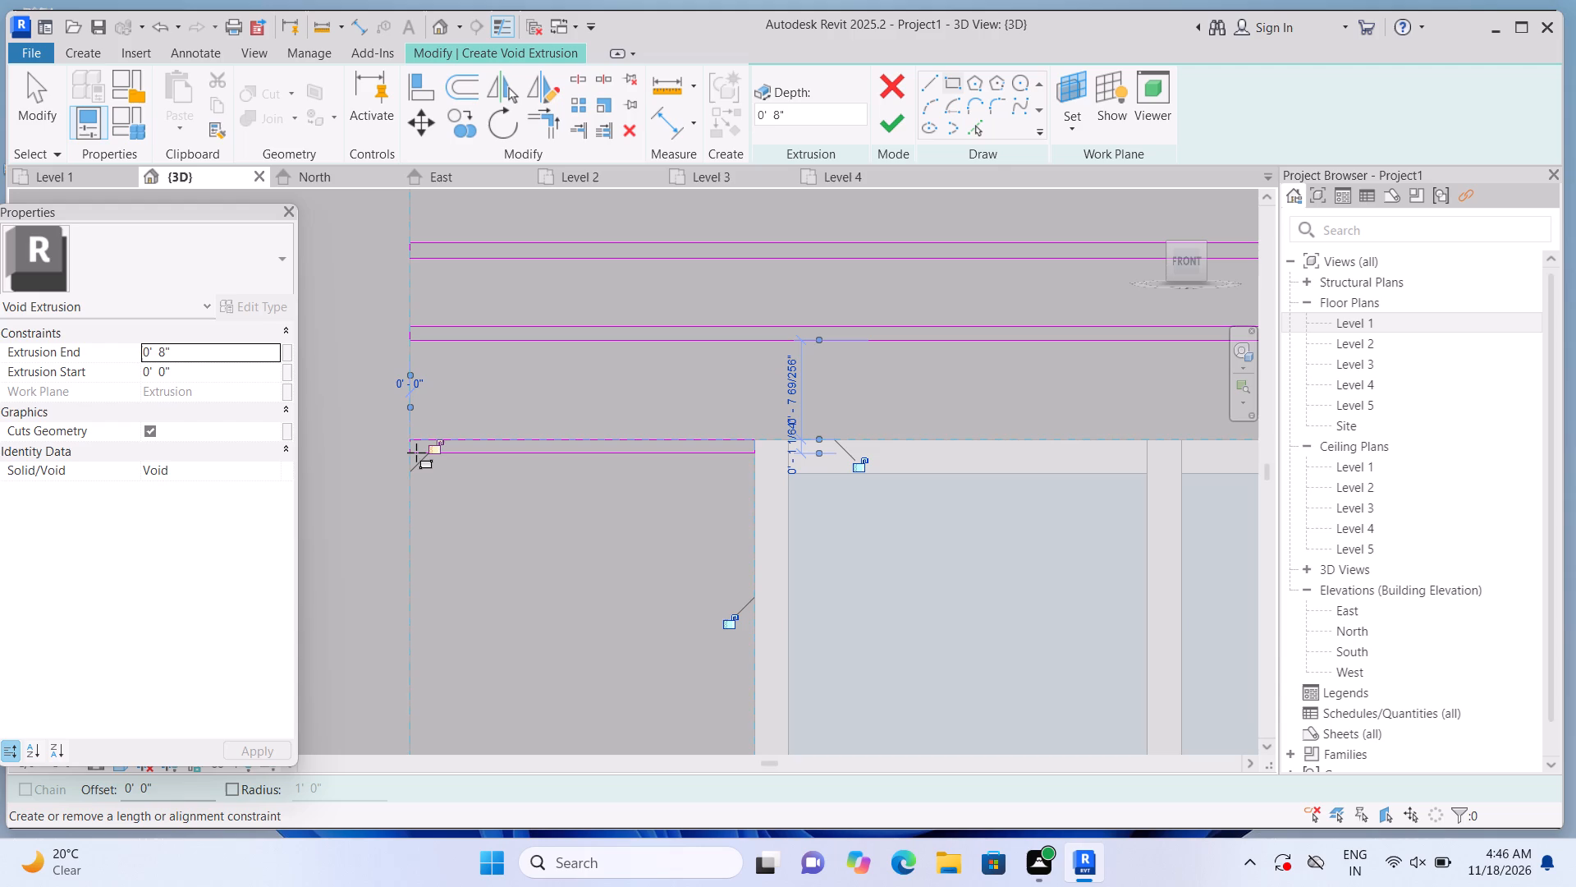
{"action": "key", "text": "Escape"}
Sketch three more thin strips, each about 2' 1" long, spaced down the panel between its left edge and the window.
{"action": "scroll", "coordinate": [416, 453], "scroll_direction": "down", "scroll_amount": 11}
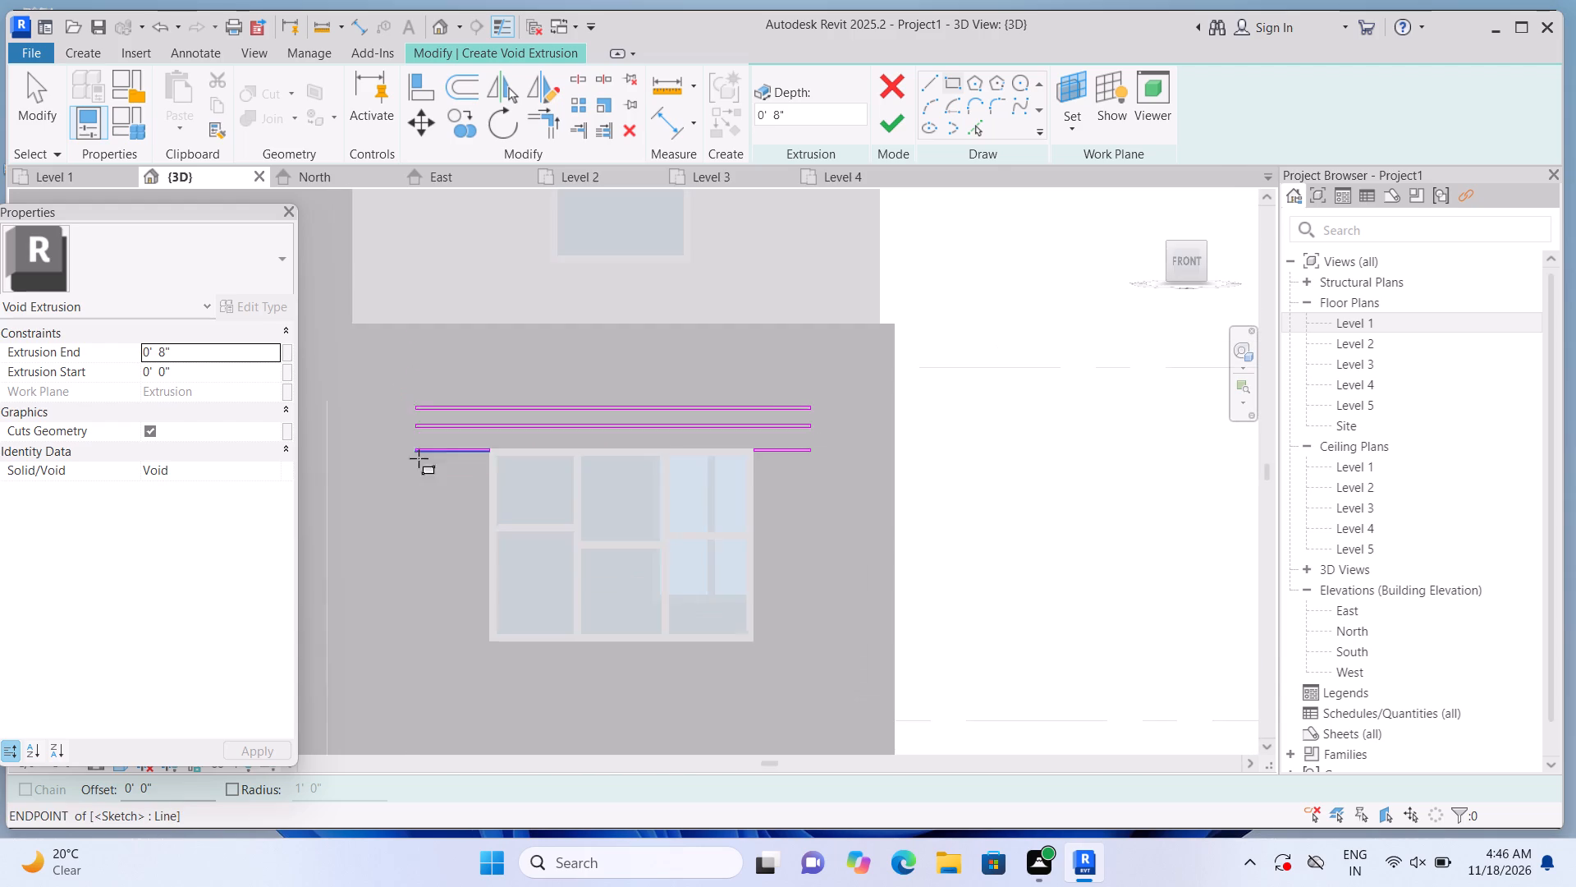
{"action": "scroll", "coordinate": [396, 496], "scroll_direction": "up", "scroll_amount": 5}
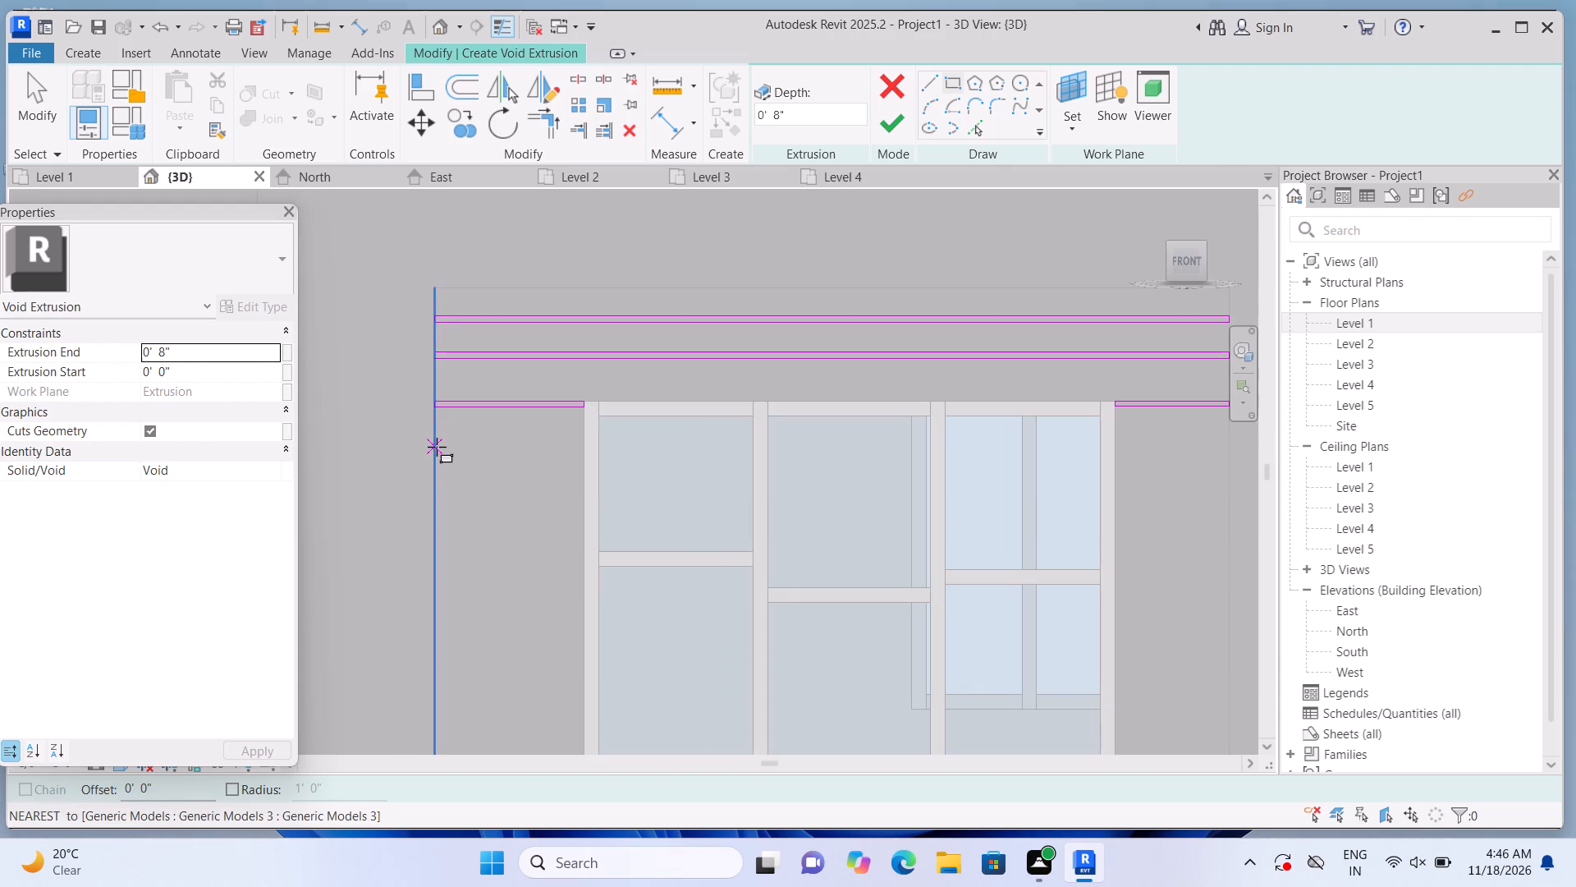
{"action": "left_click", "coordinate": [436, 450]}
{"action": "scroll", "coordinate": [557, 471], "scroll_direction": "up", "scroll_amount": 2}
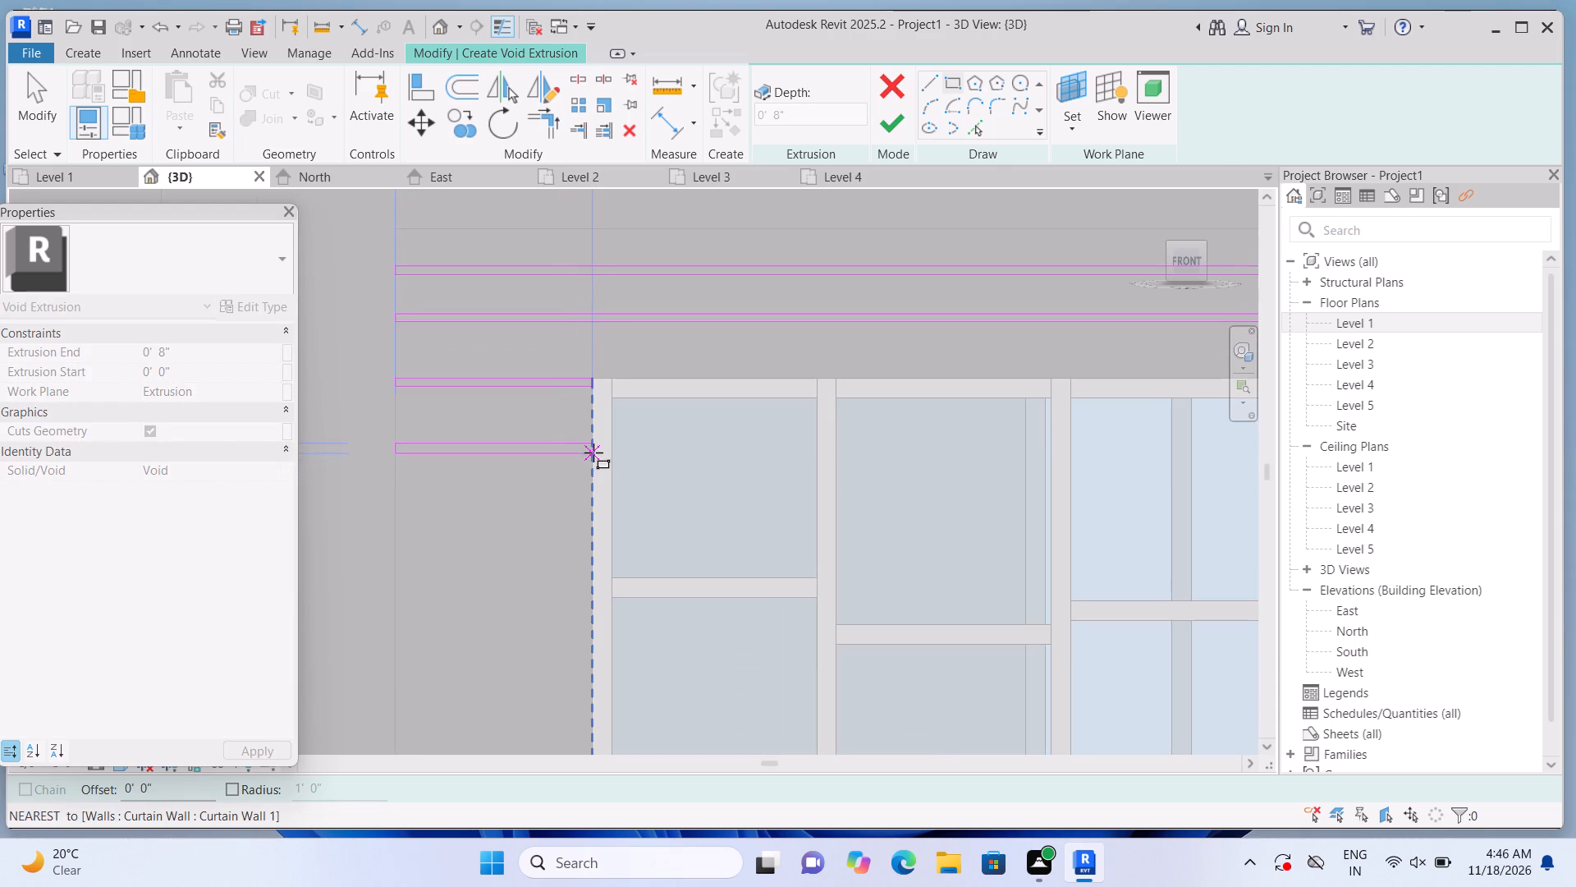
{"action": "left_click", "coordinate": [593, 452]}
{"action": "key", "text": "Escape"}
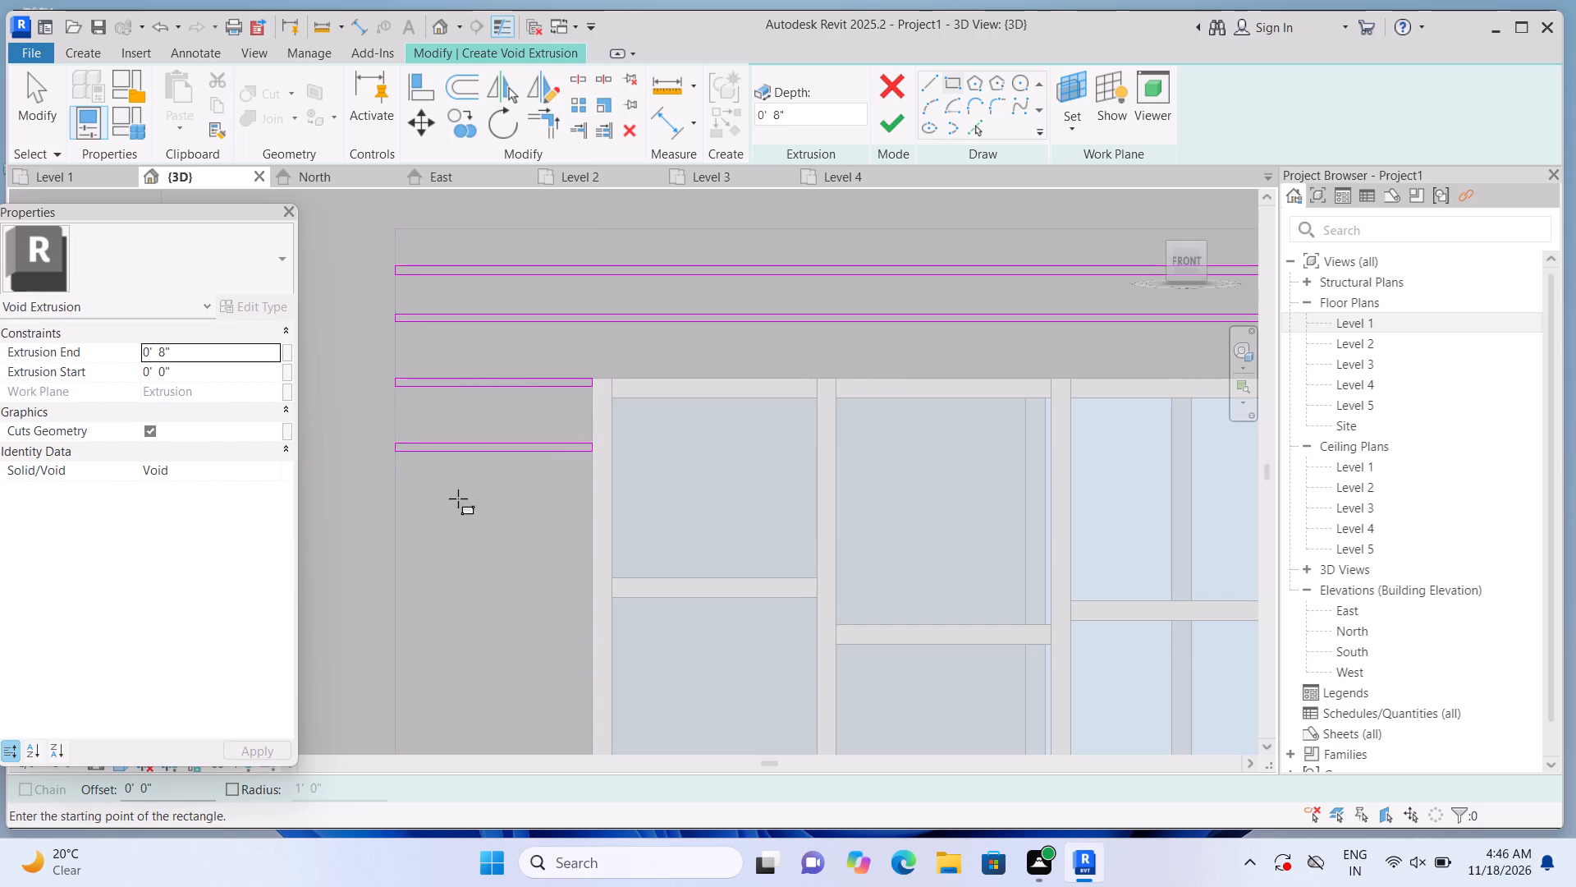
{"action": "left_click", "coordinate": [404, 506]}
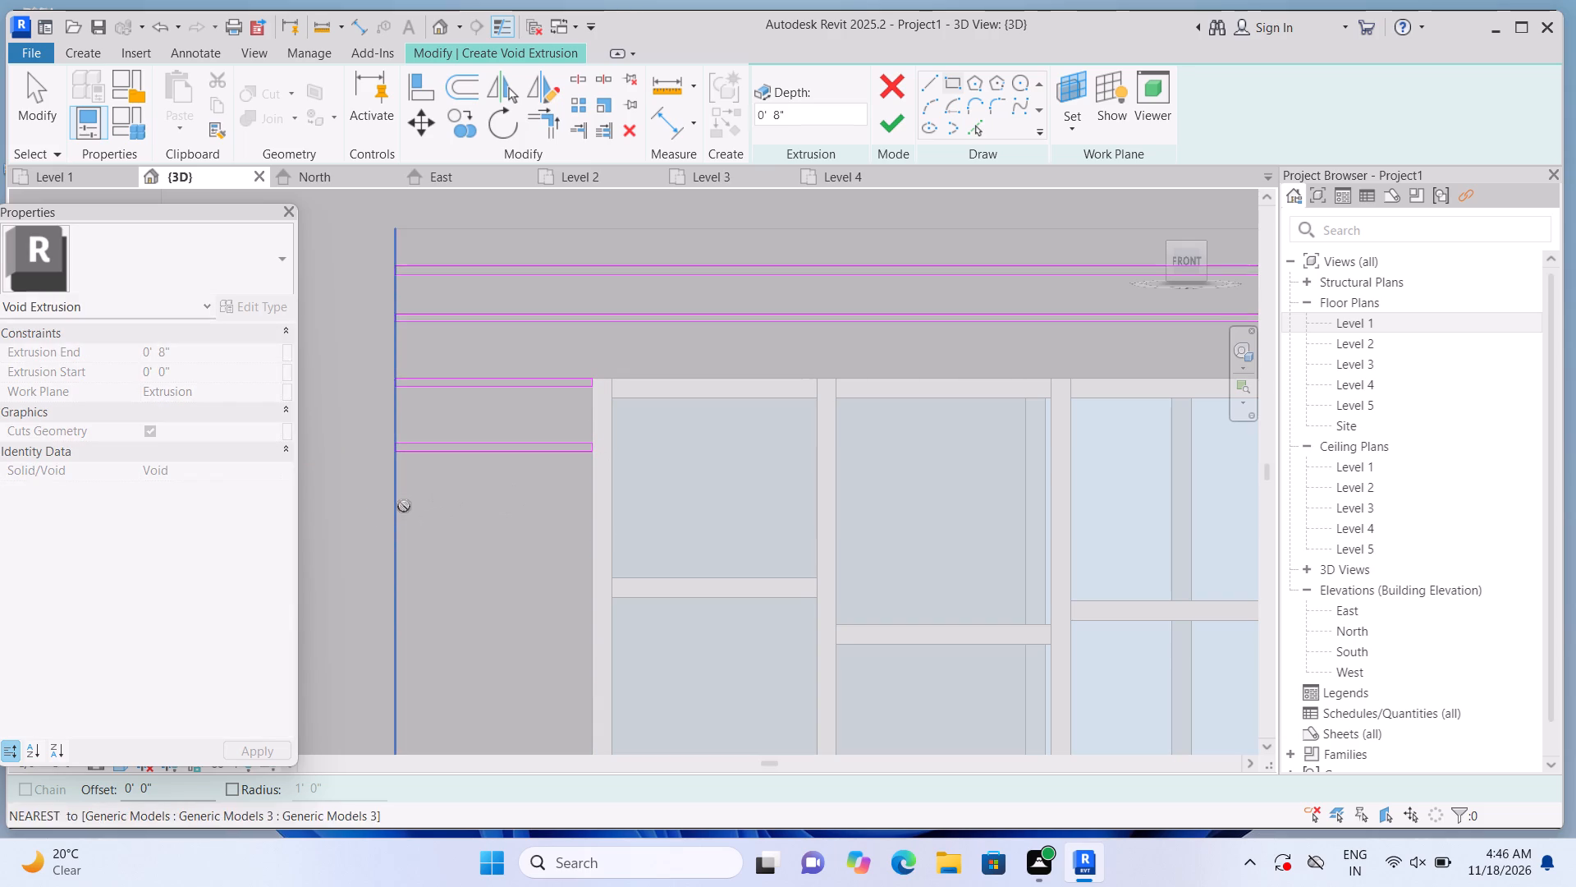
{"action": "left_click", "coordinate": [594, 515]}
{"action": "key", "text": "Escape"}
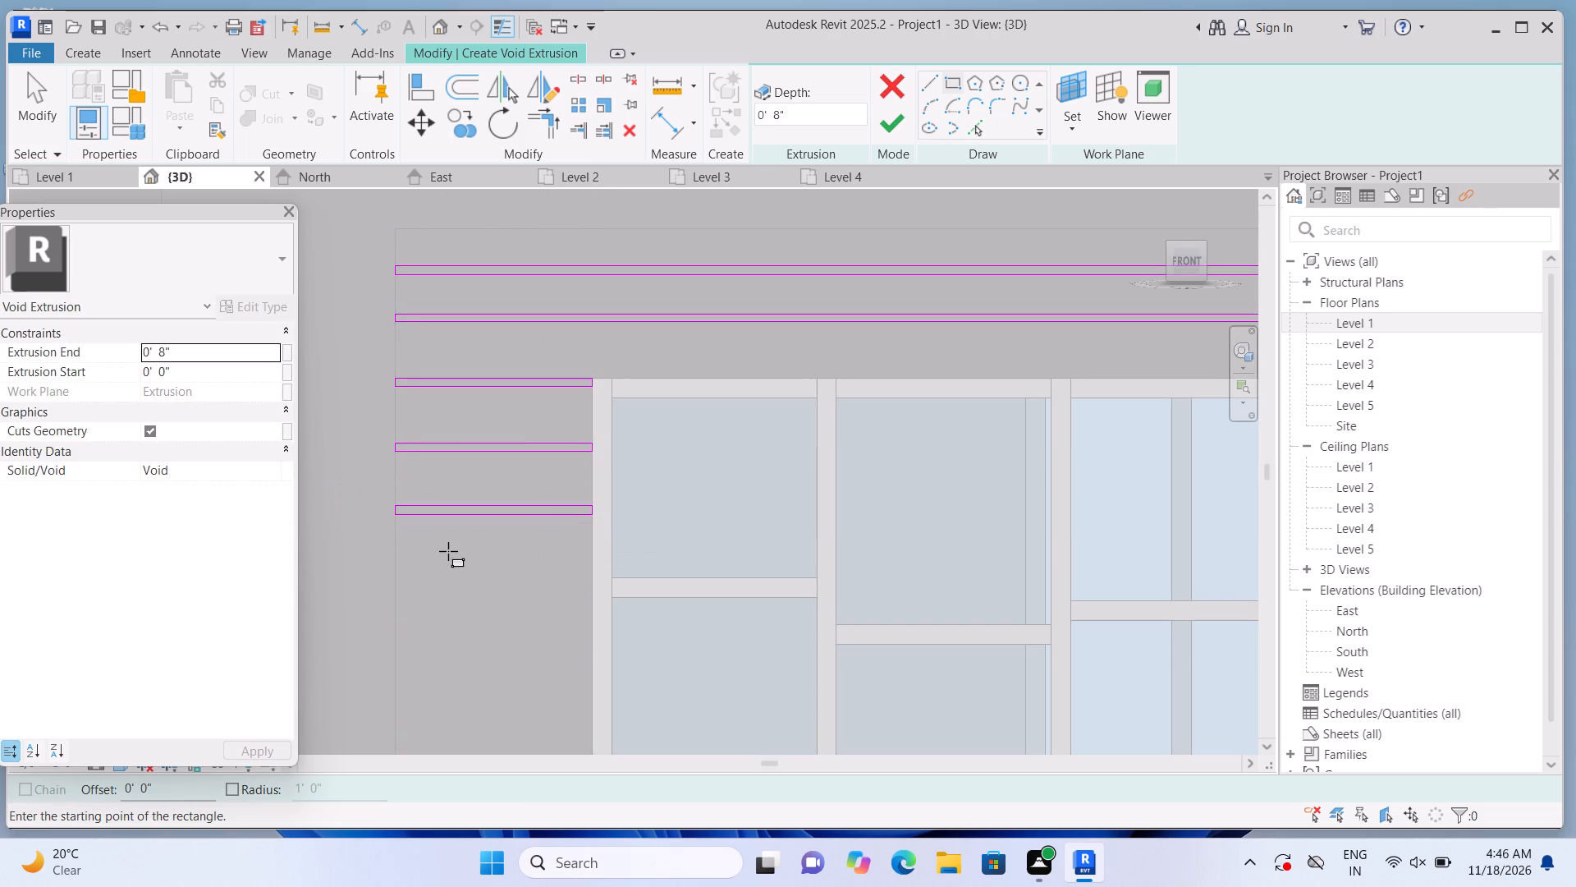
{"action": "left_click", "coordinate": [401, 568]}
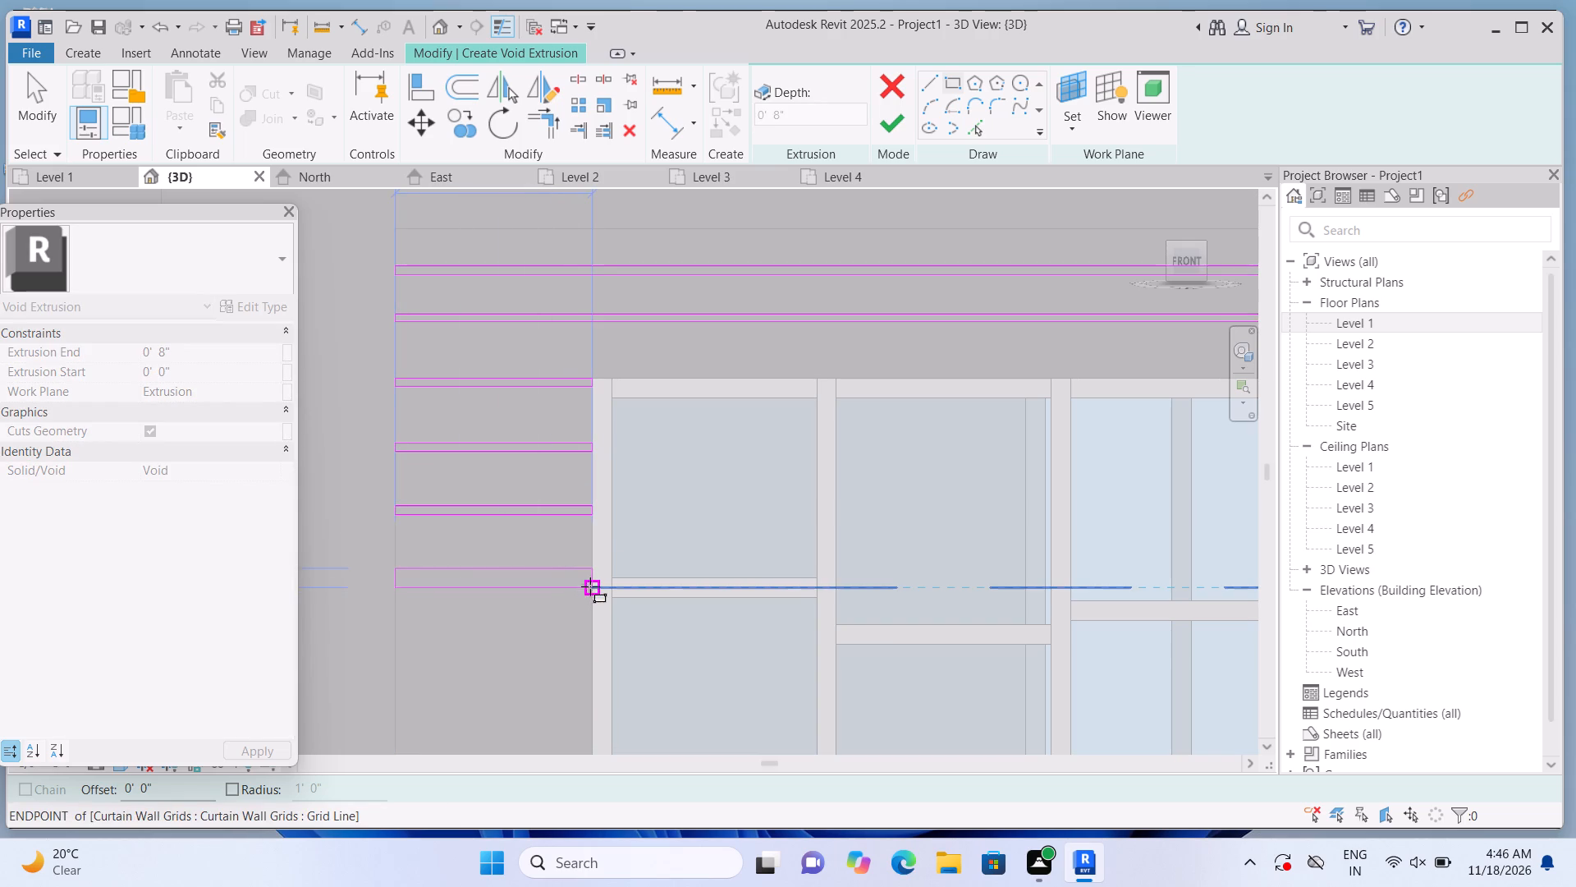
{"action": "left_click", "coordinate": [591, 578]}
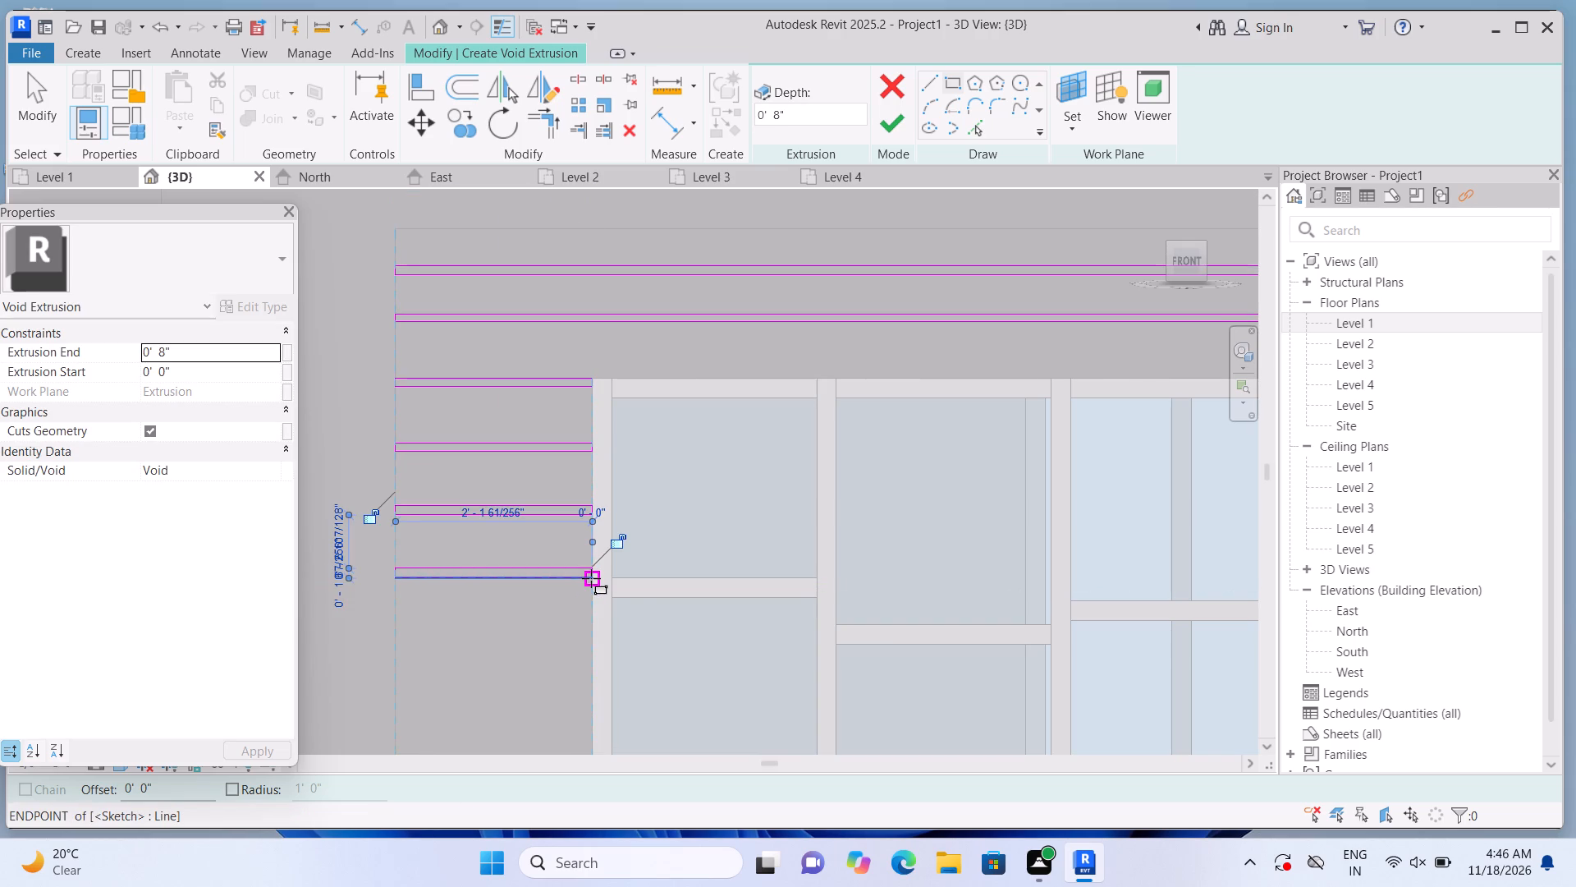
{"action": "key", "text": "Escape"}
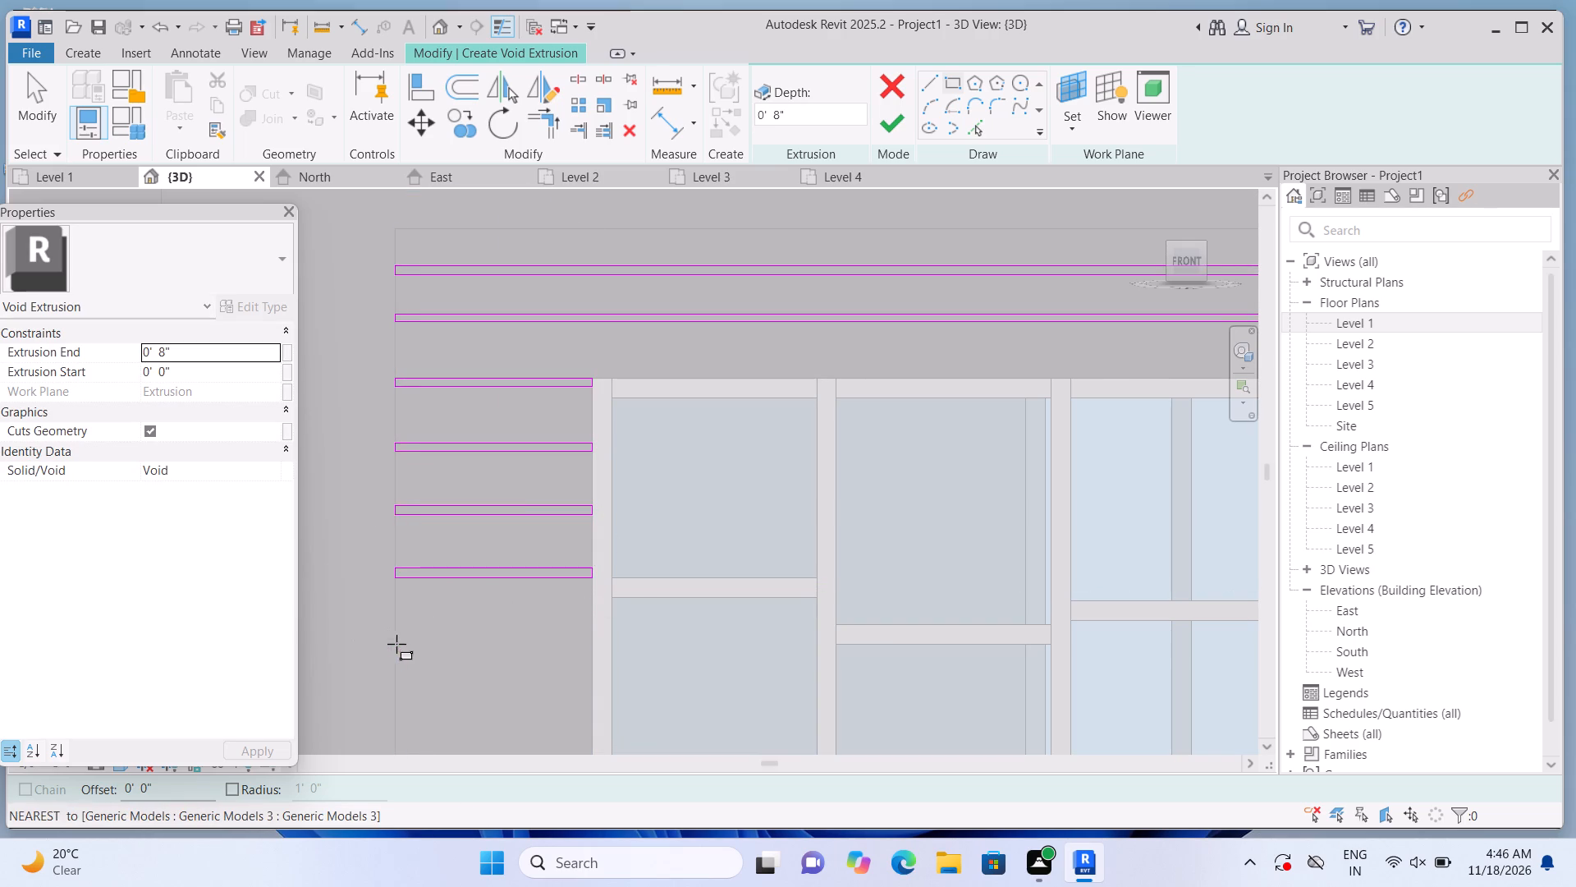
Sketch two more thin strips, each about 2' 1" long, continuing the series down between the panel's left edge and the window.
{"action": "left_click", "coordinate": [395, 636]}
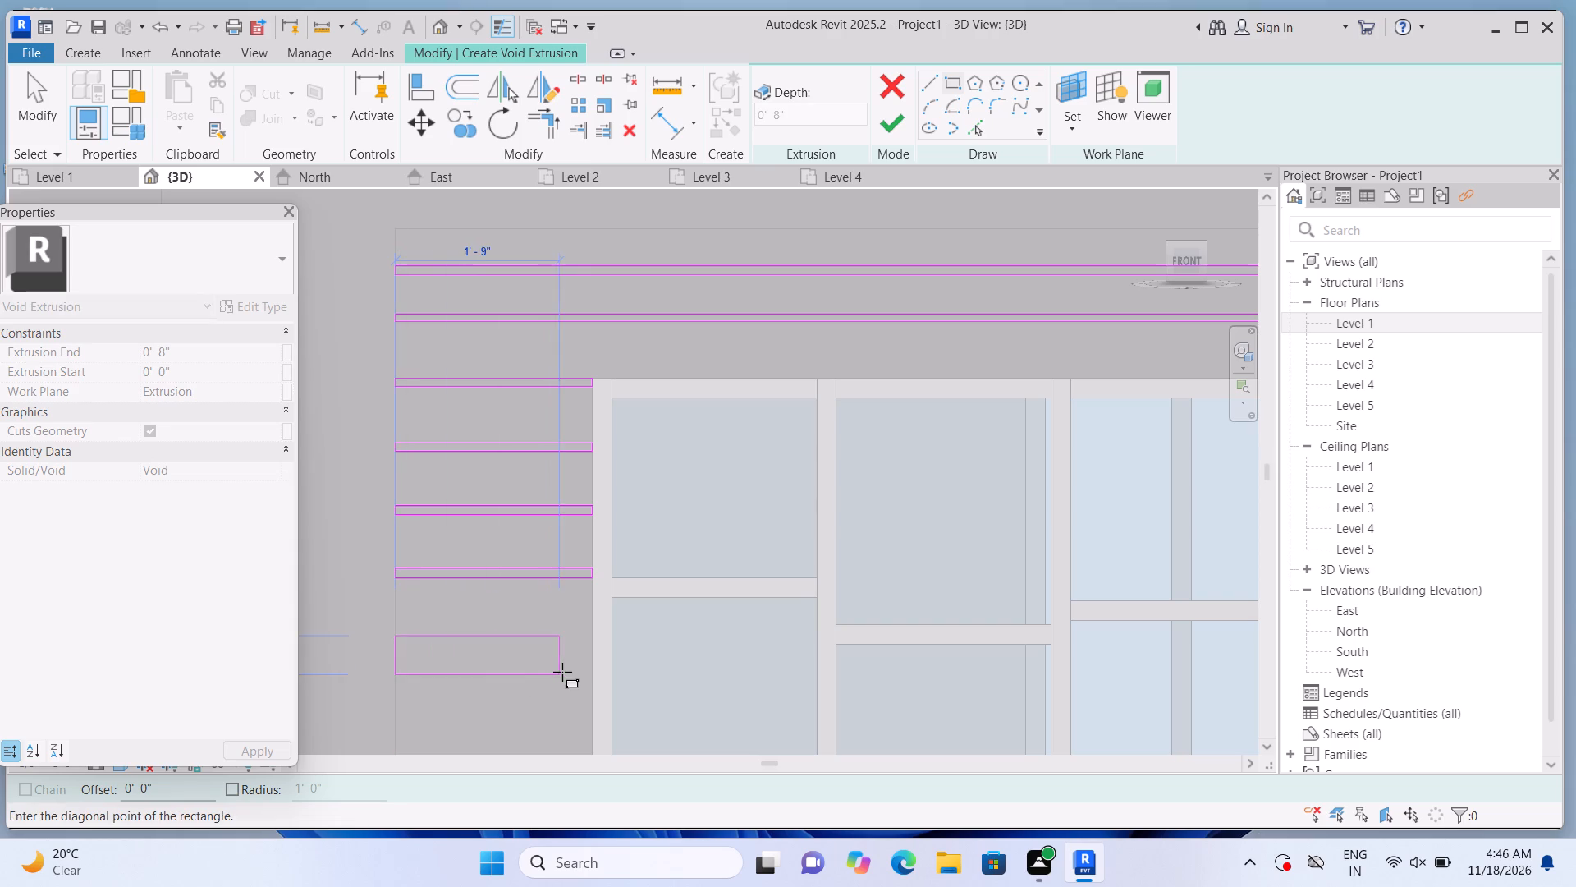
{"action": "left_click", "coordinate": [592, 647]}
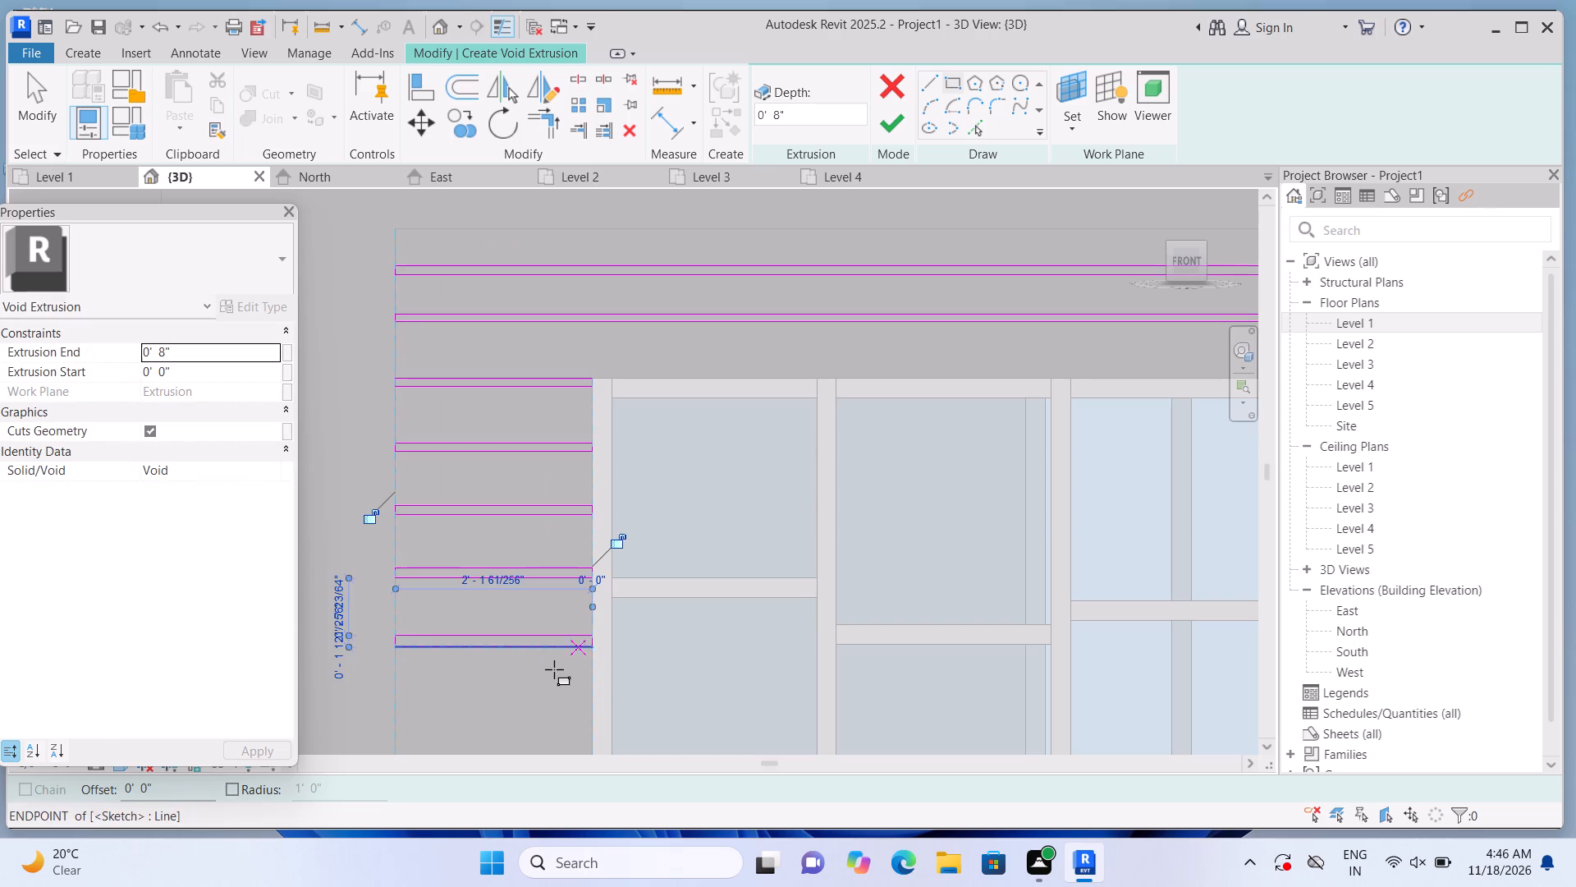
{"action": "key", "text": "Escape"}
{"action": "scroll", "coordinate": [517, 635], "scroll_direction": "down", "scroll_amount": 7}
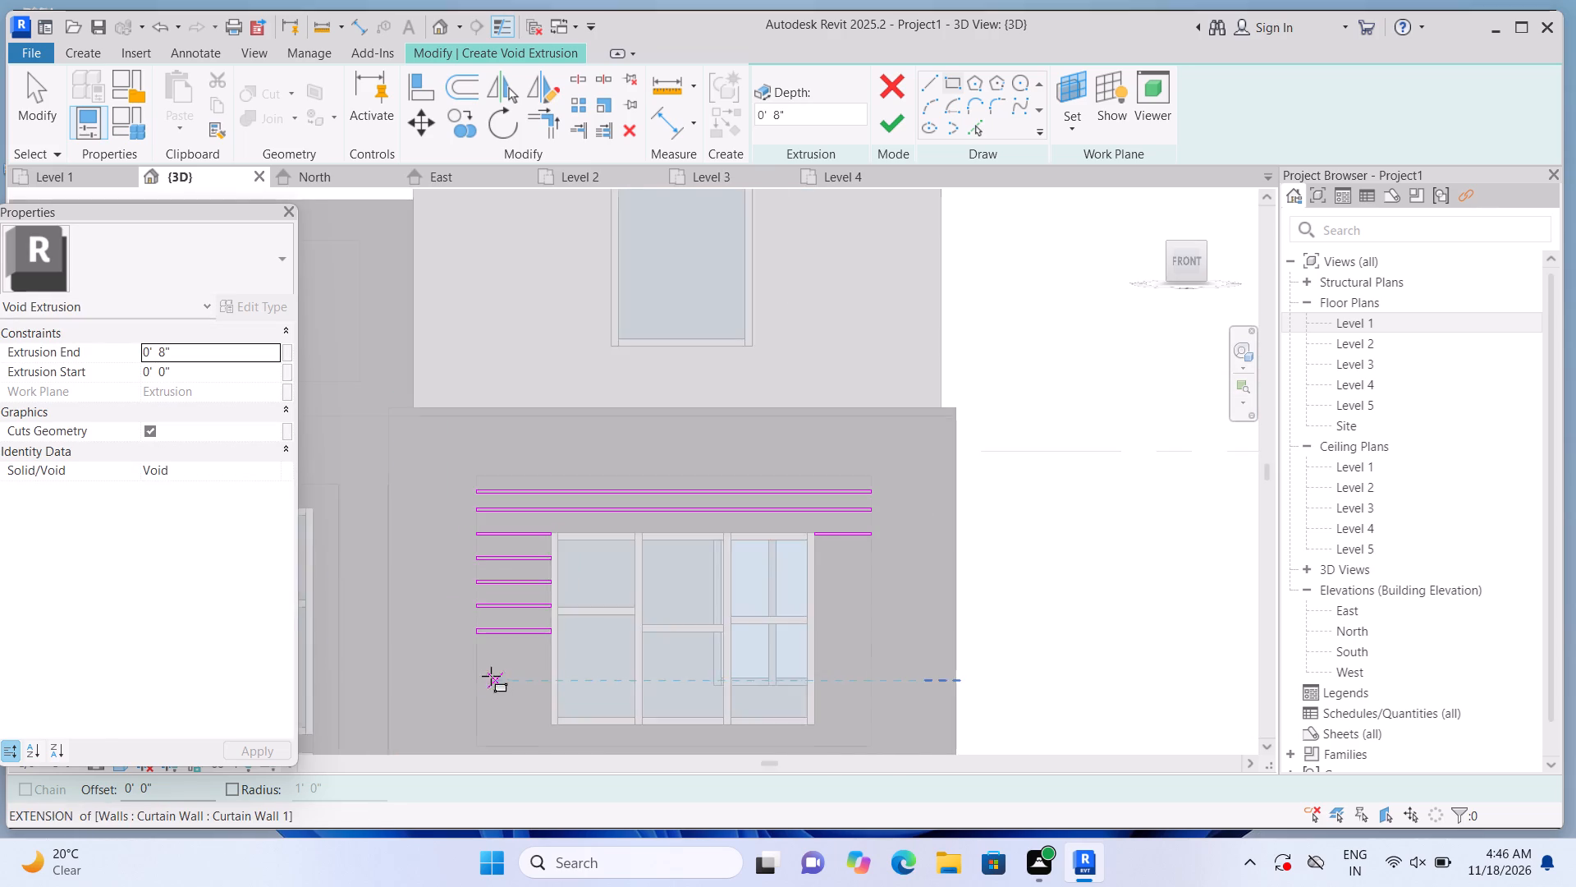
{"action": "middle_click_drag", "start_coordinate": [488, 675], "coordinate": [572, 505]}
{"action": "scroll", "coordinate": [587, 495], "scroll_direction": "up", "scroll_amount": 2}
{"action": "left_click", "coordinate": [551, 487]}
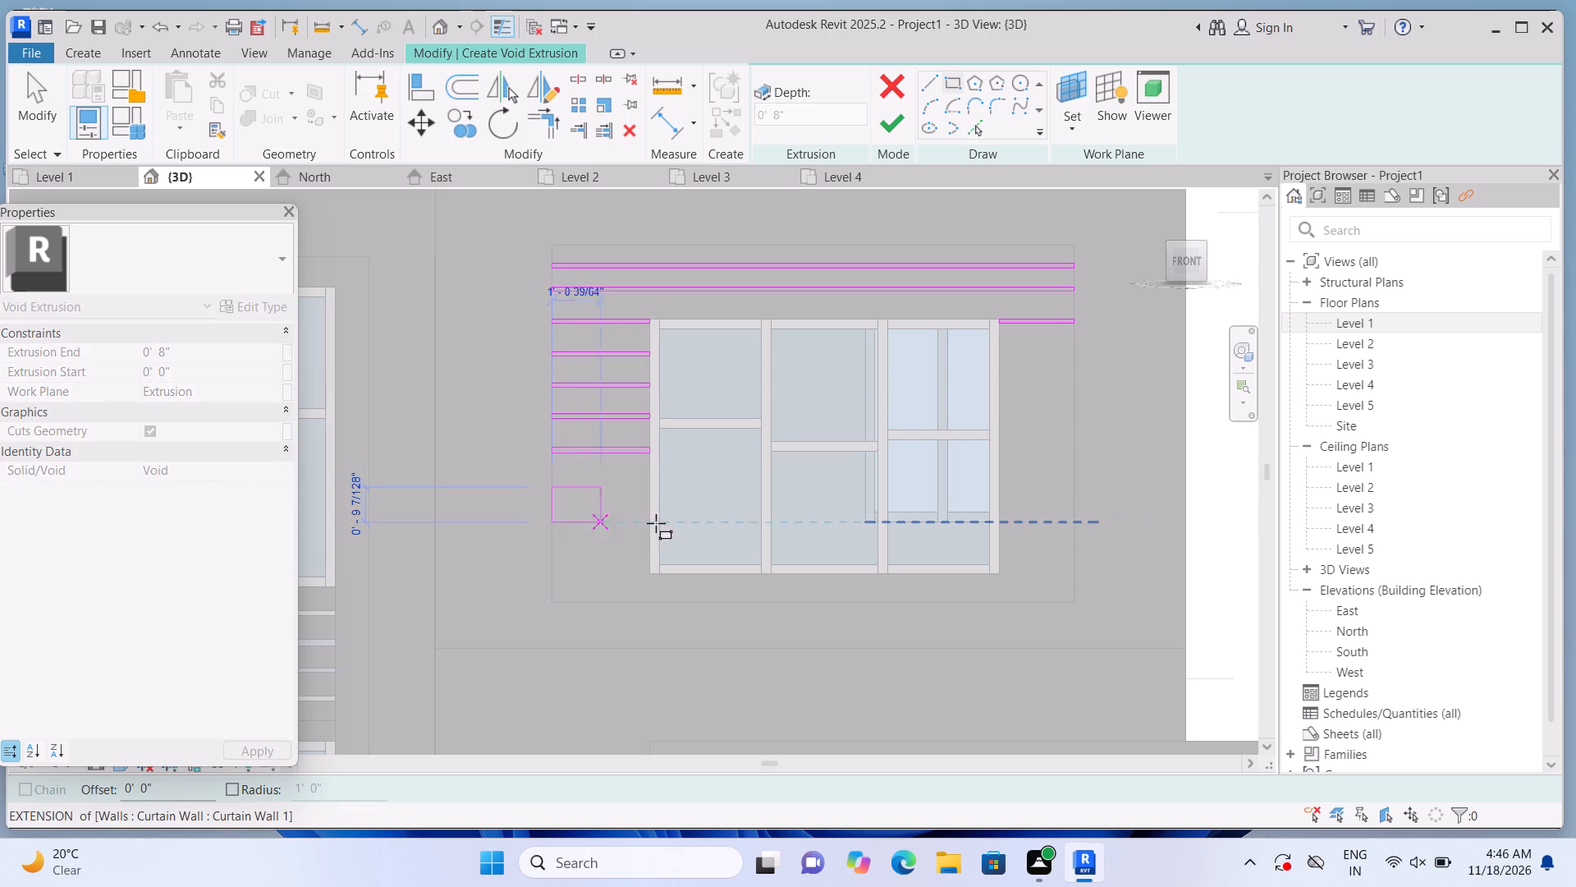
{"action": "scroll", "coordinate": [659, 522], "scroll_direction": "up", "scroll_amount": 5}
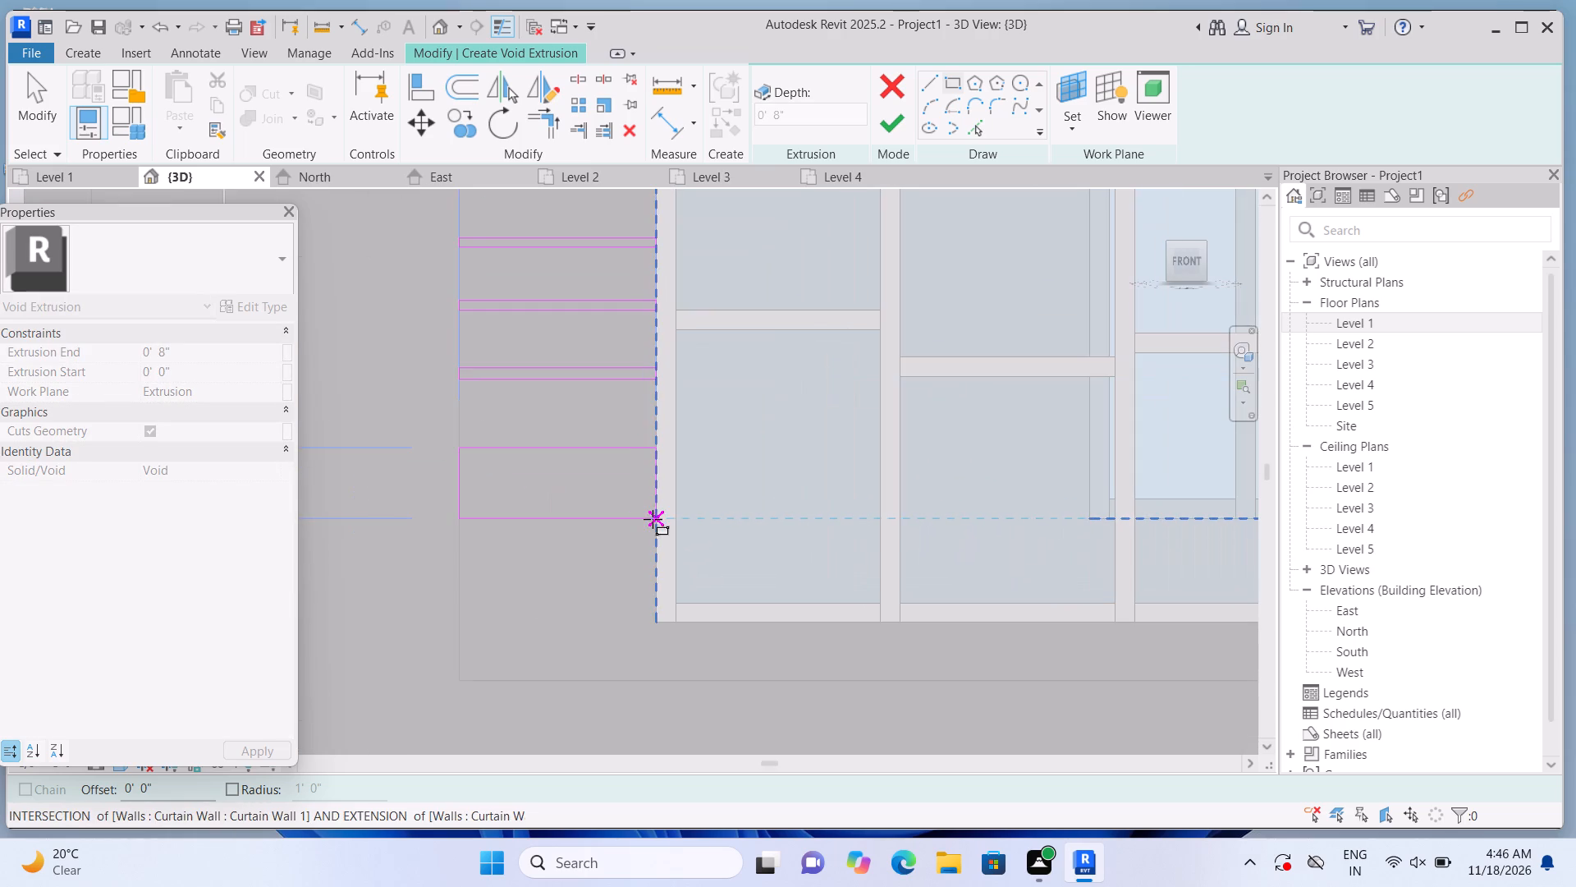
{"action": "left_click", "coordinate": [652, 455]}
{"action": "key", "text": "Escape"}
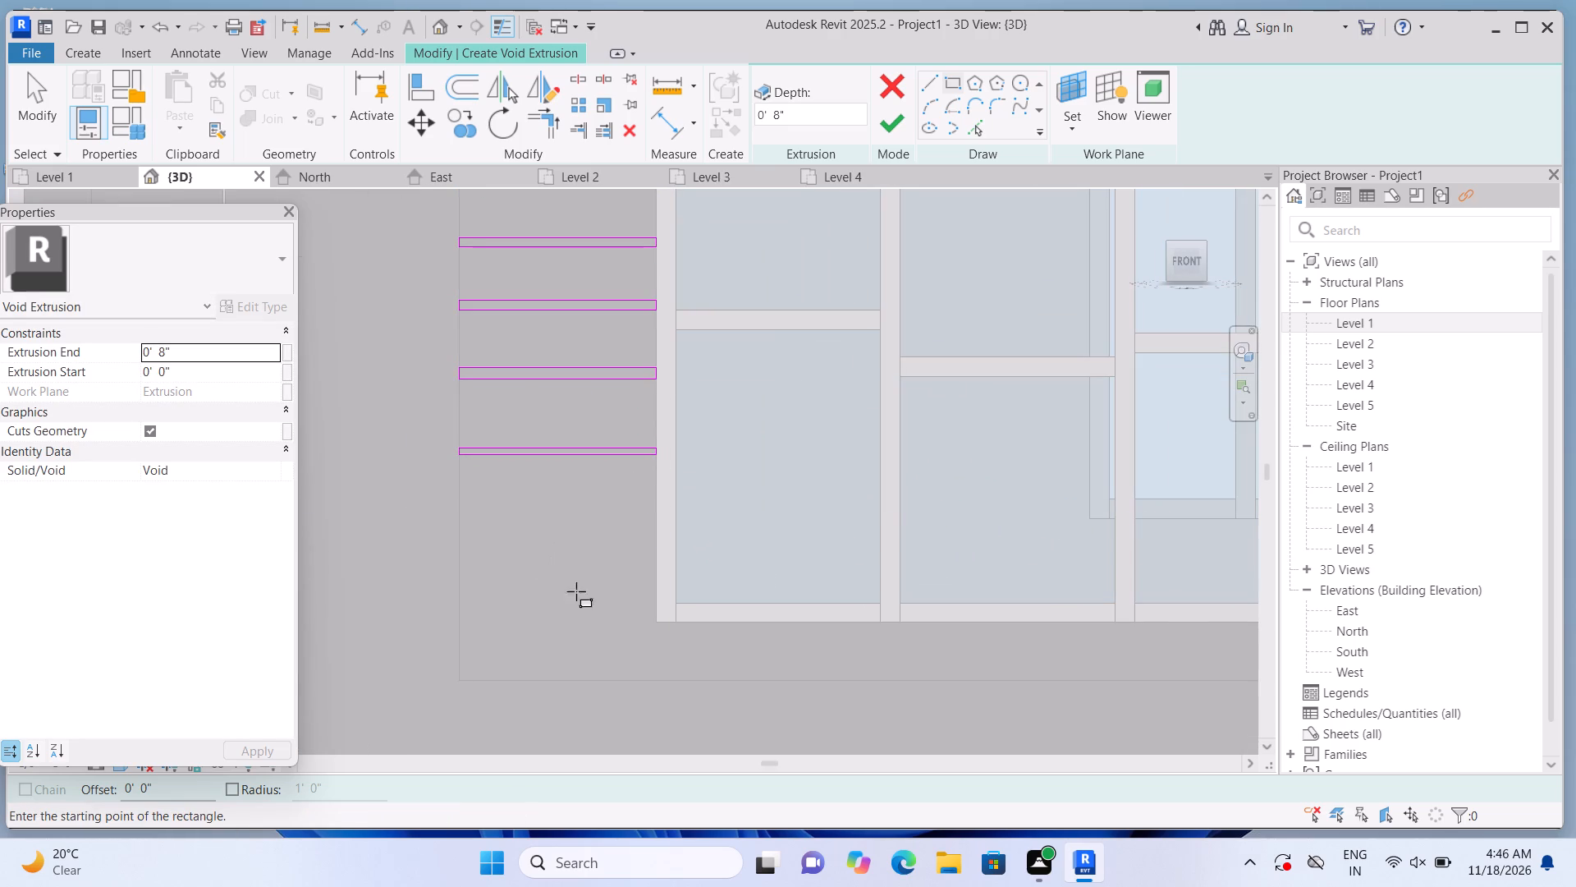
Sketch a thin strip about 2' 1" long from the window's lower left corner to the panel's left edge, level with the window's bottom.
{"action": "left_click", "coordinate": [654, 620]}
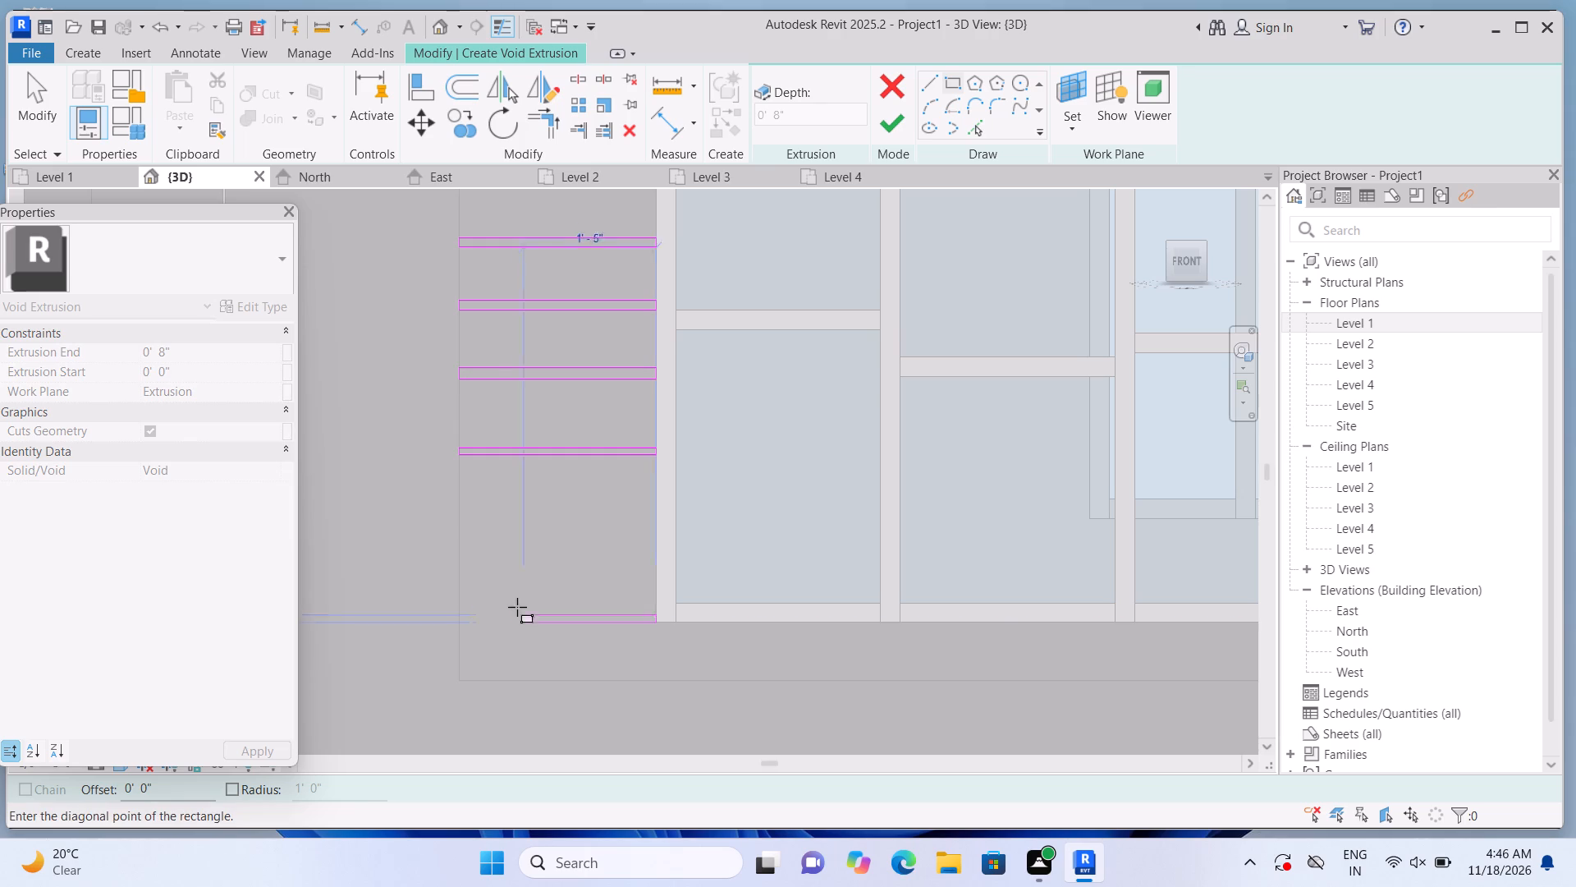
{"action": "left_click", "coordinate": [456, 613]}
{"action": "key", "text": "Escape"}
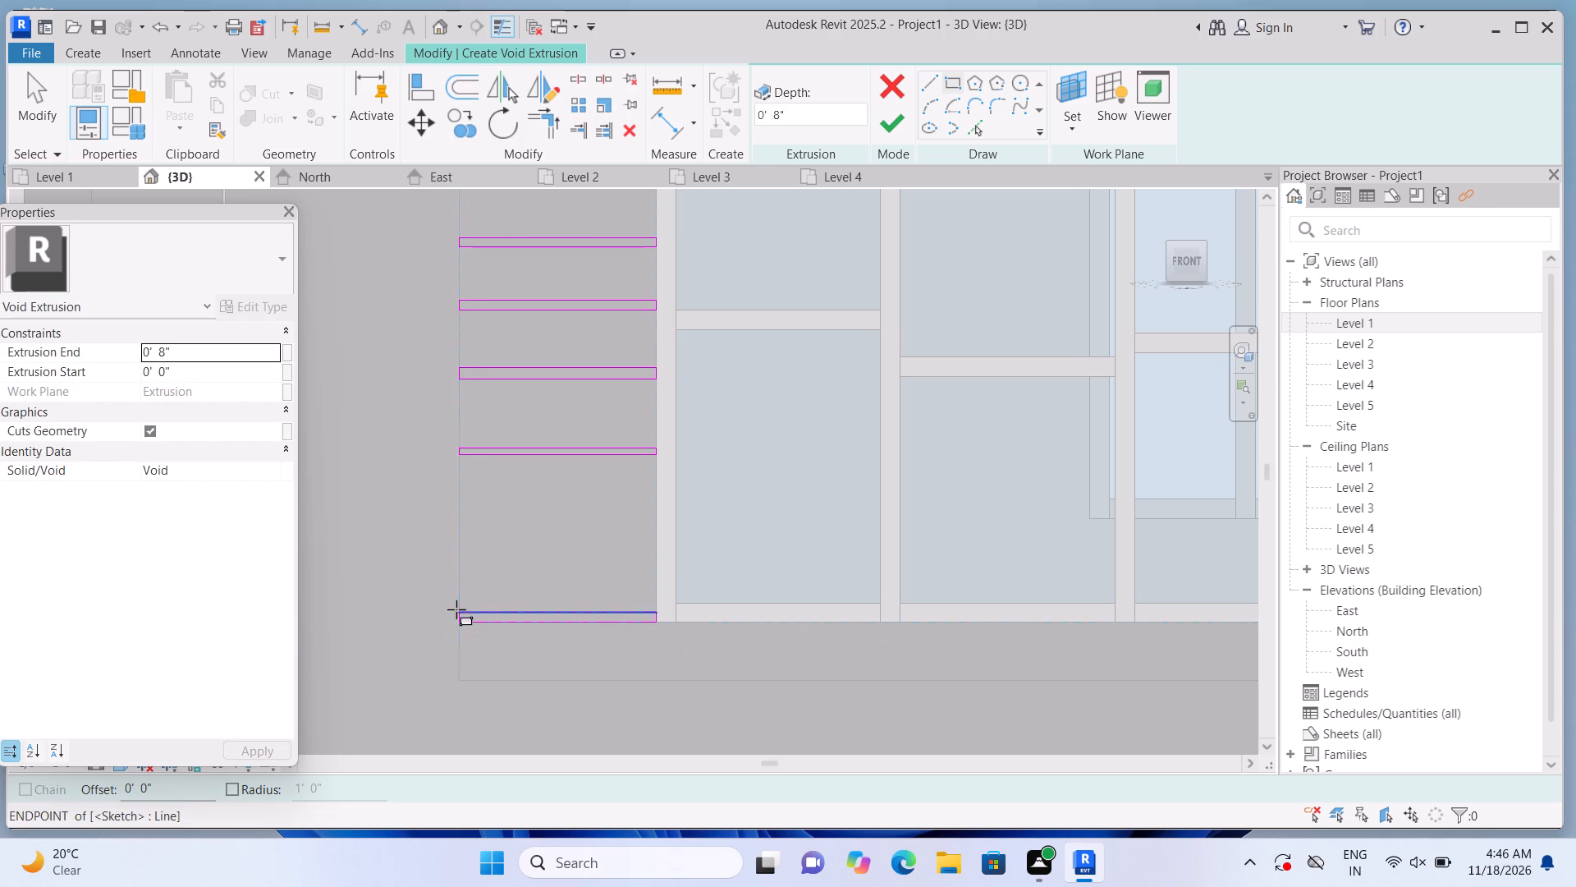
Sketch two thin strips, each about 2' 1" long, in the remaining gap above the bottom strip on the panel's left side.
{"action": "left_click", "coordinate": [465, 503]}
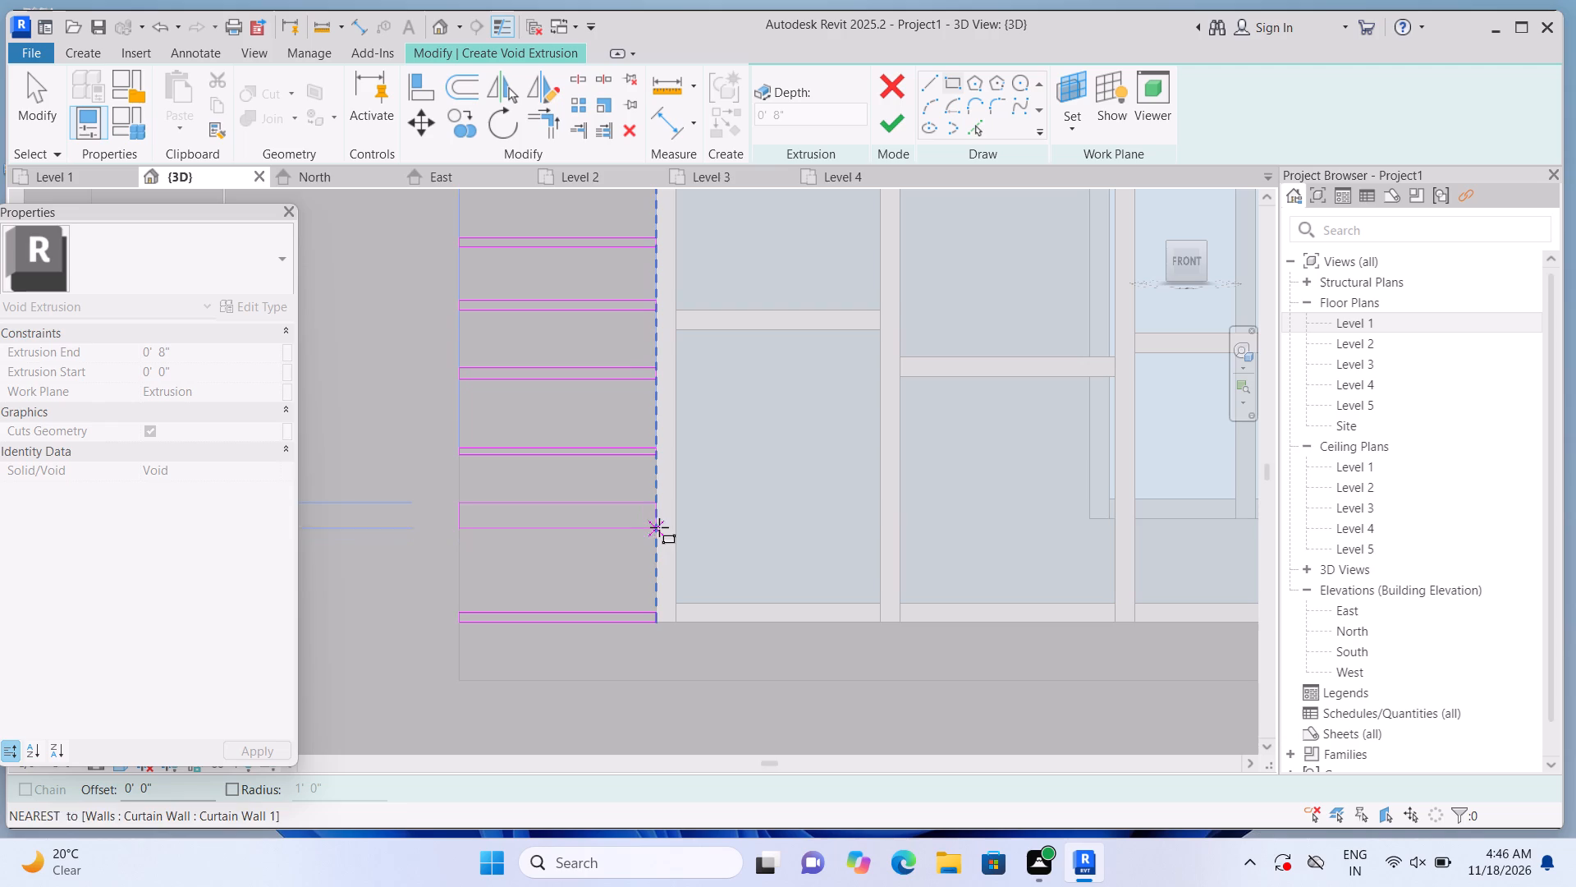
{"action": "scroll", "coordinate": [659, 514], "scroll_direction": "up", "scroll_amount": 2}
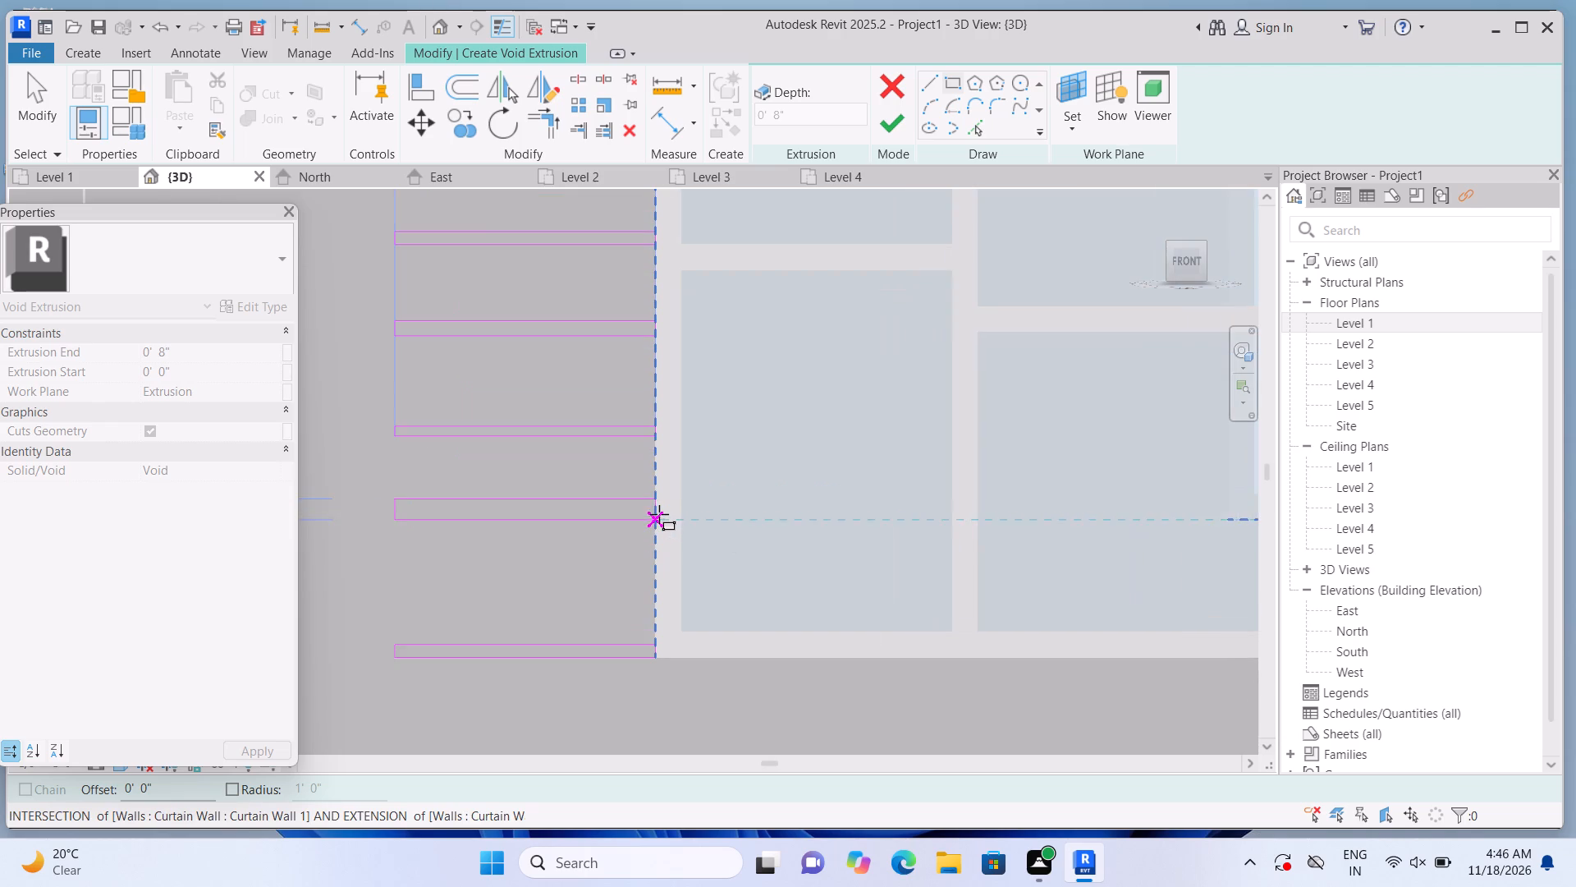
{"action": "left_click", "coordinate": [661, 510]}
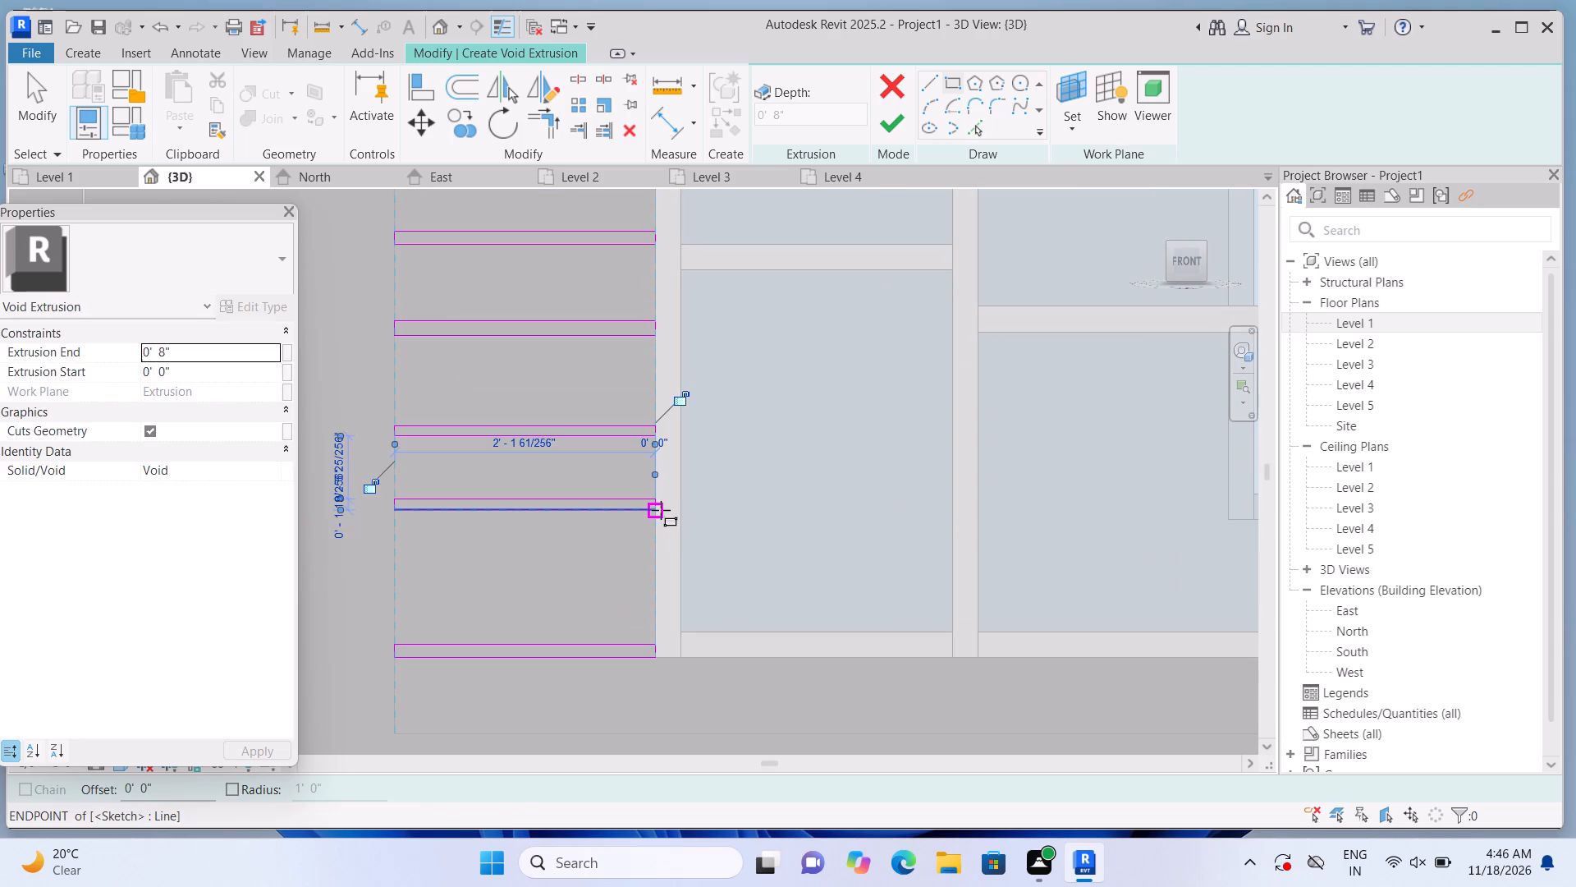
{"action": "key", "text": "Escape"}
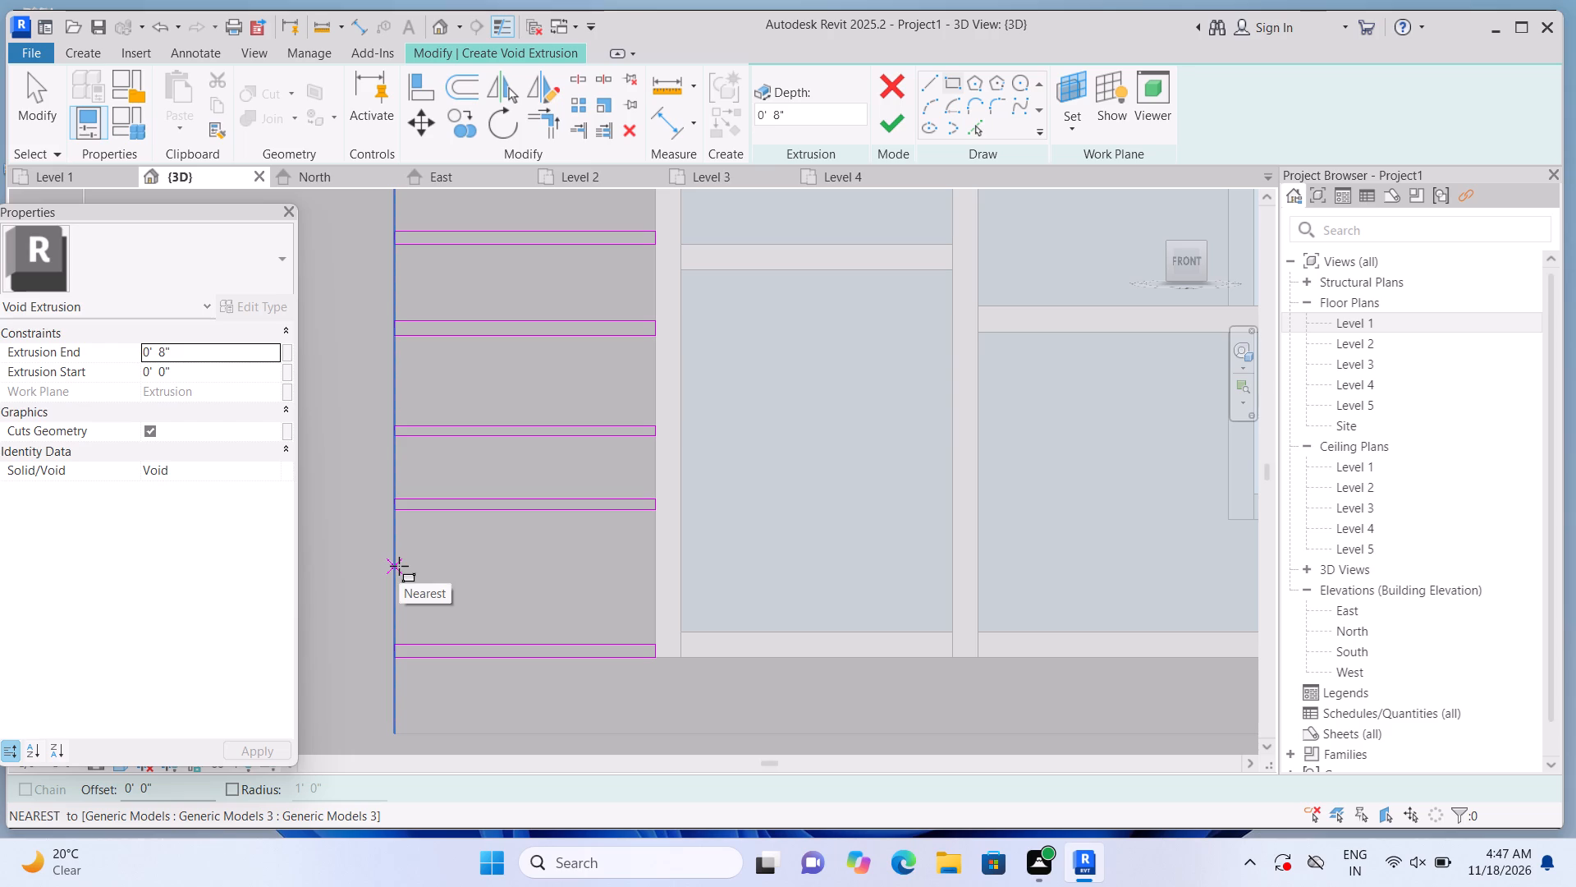
{"action": "left_click", "coordinate": [399, 566]}
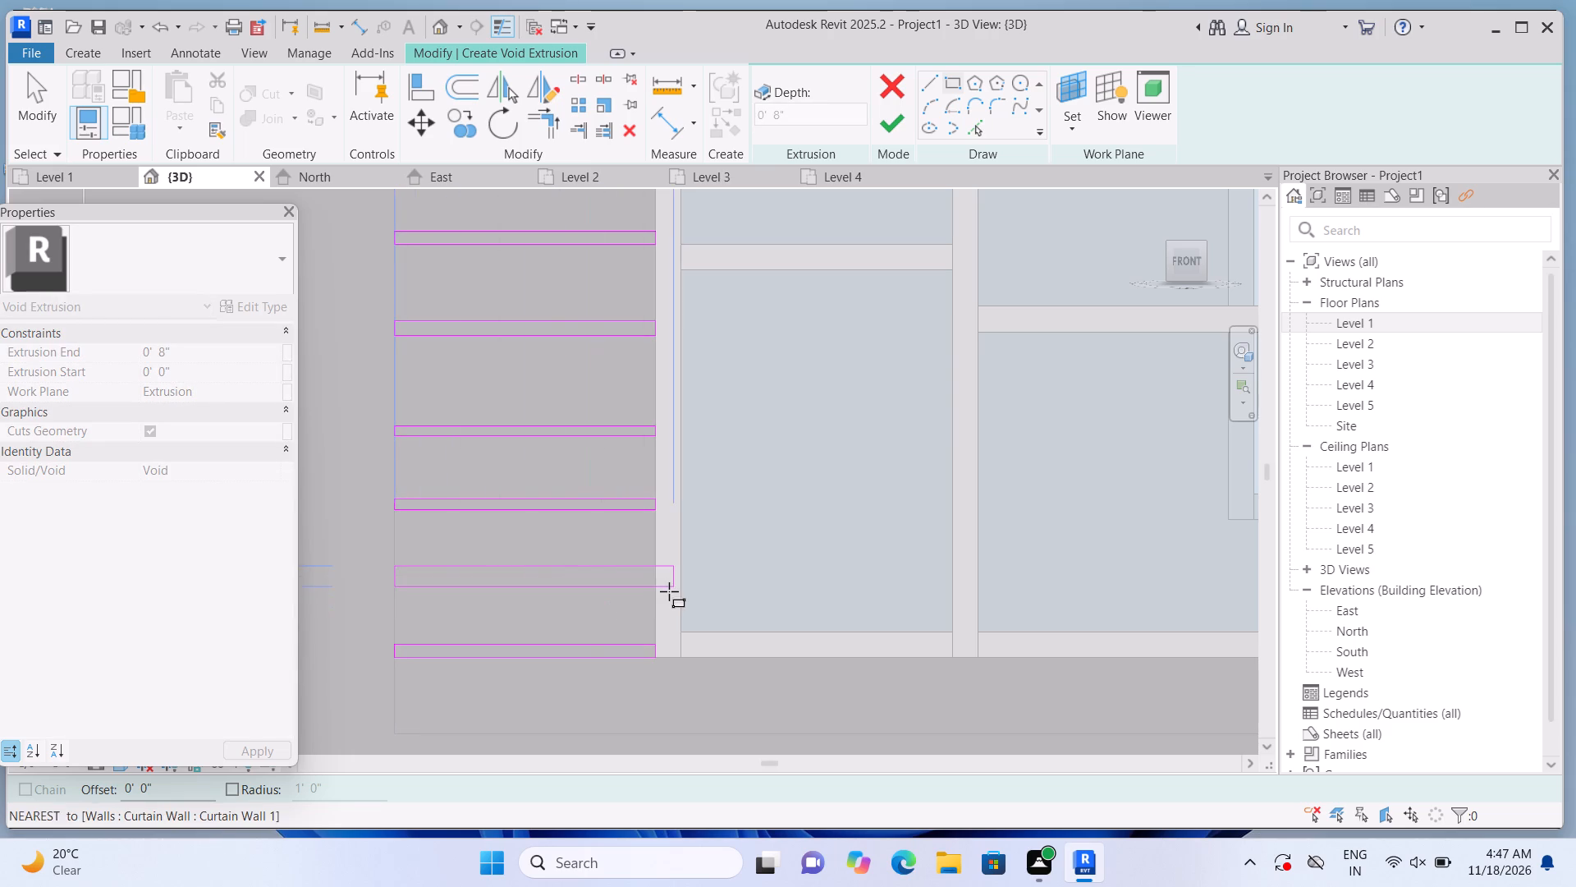
{"action": "scroll", "coordinate": [644, 588], "scroll_direction": "up", "scroll_amount": 3}
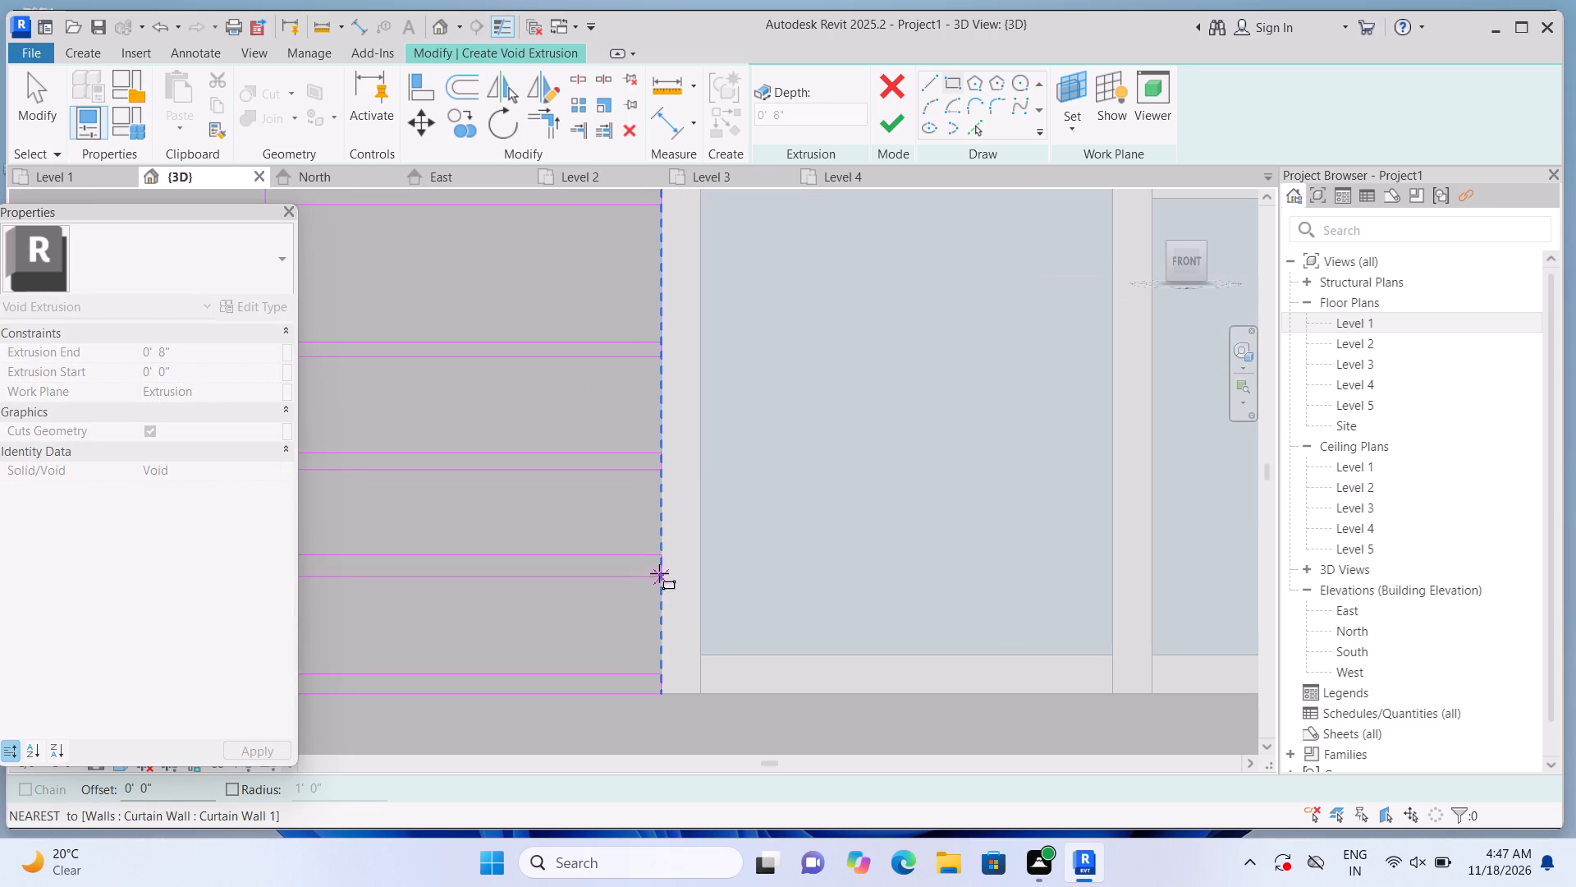
{"action": "left_click", "coordinate": [662, 568]}
{"action": "key", "text": "Escape"}
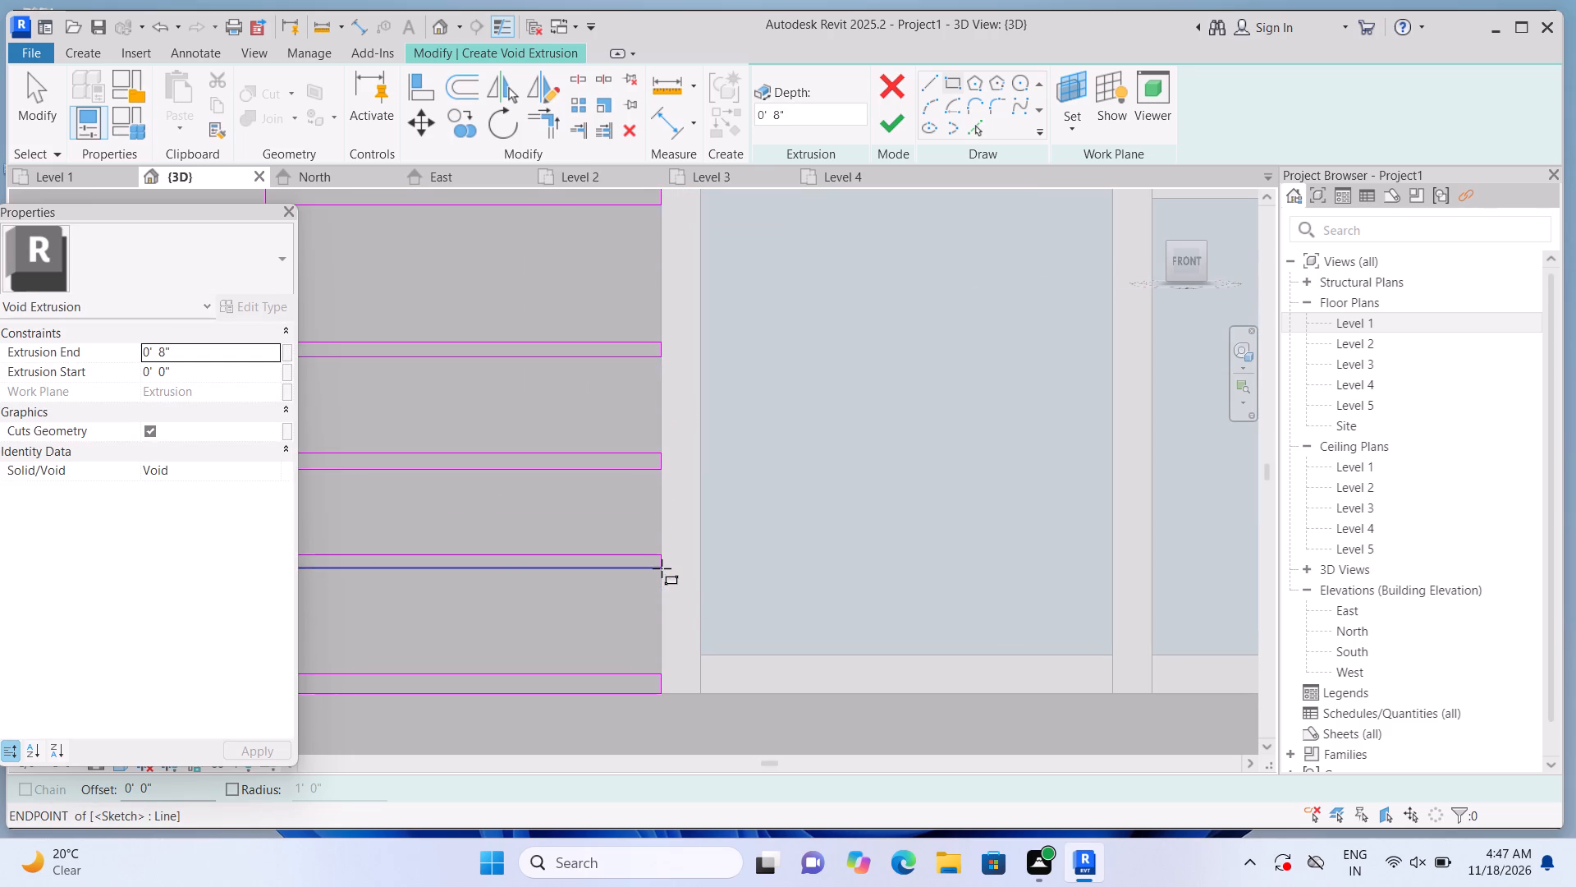
Sketch two thin strips, each about 1' 7" long, below the top one between the window and the panel's right edge.
{"action": "scroll", "coordinate": [662, 568], "scroll_direction": "down", "scroll_amount": 10}
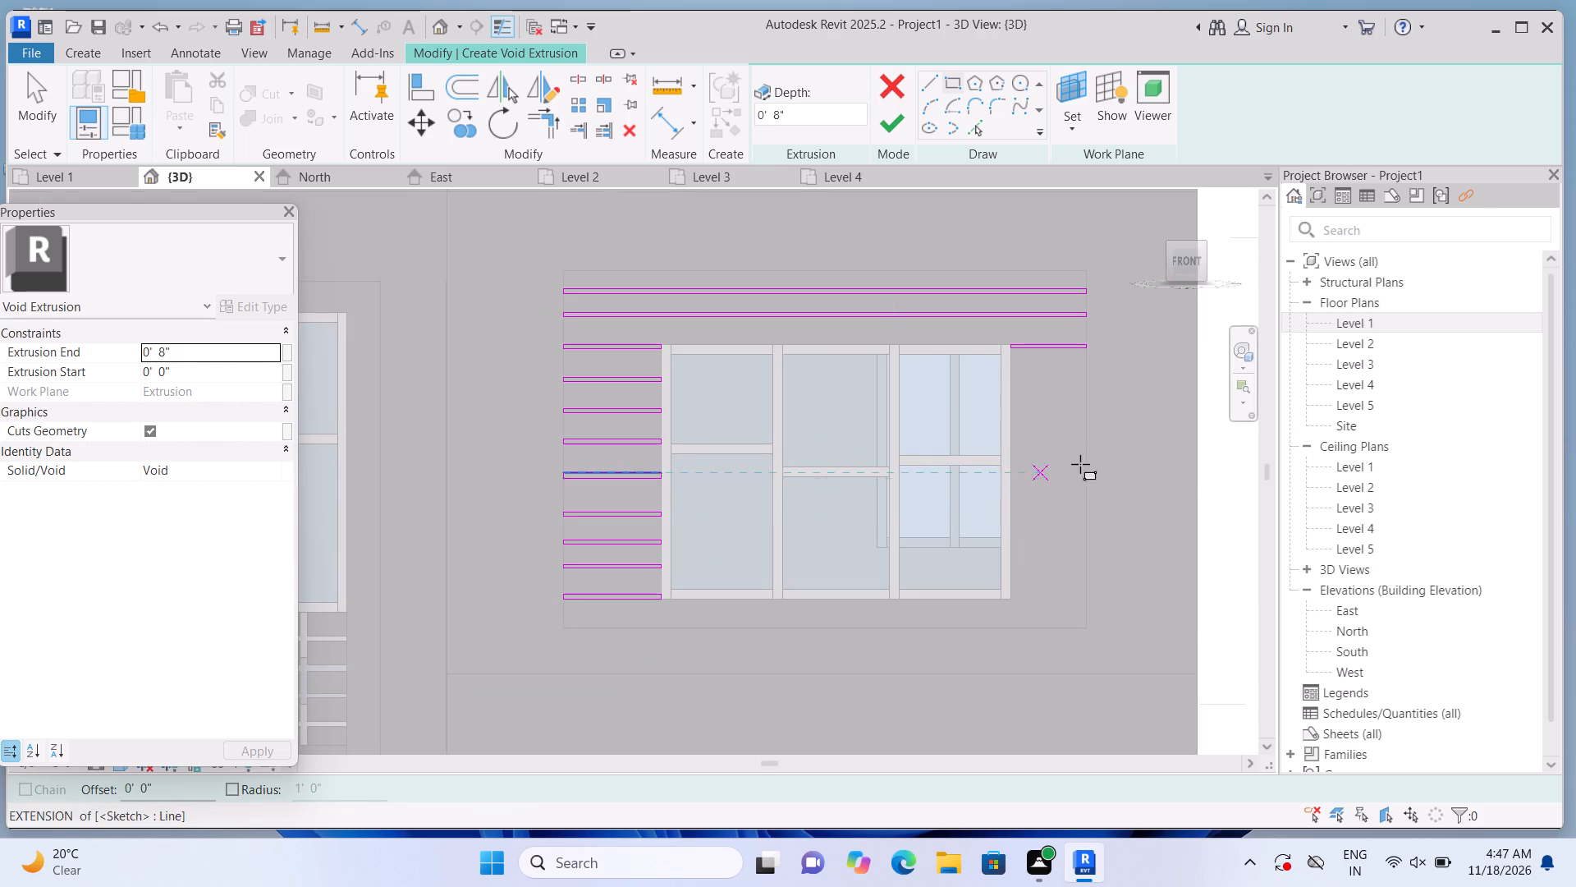
{"action": "scroll", "coordinate": [1103, 416], "scroll_direction": "up", "scroll_amount": 5}
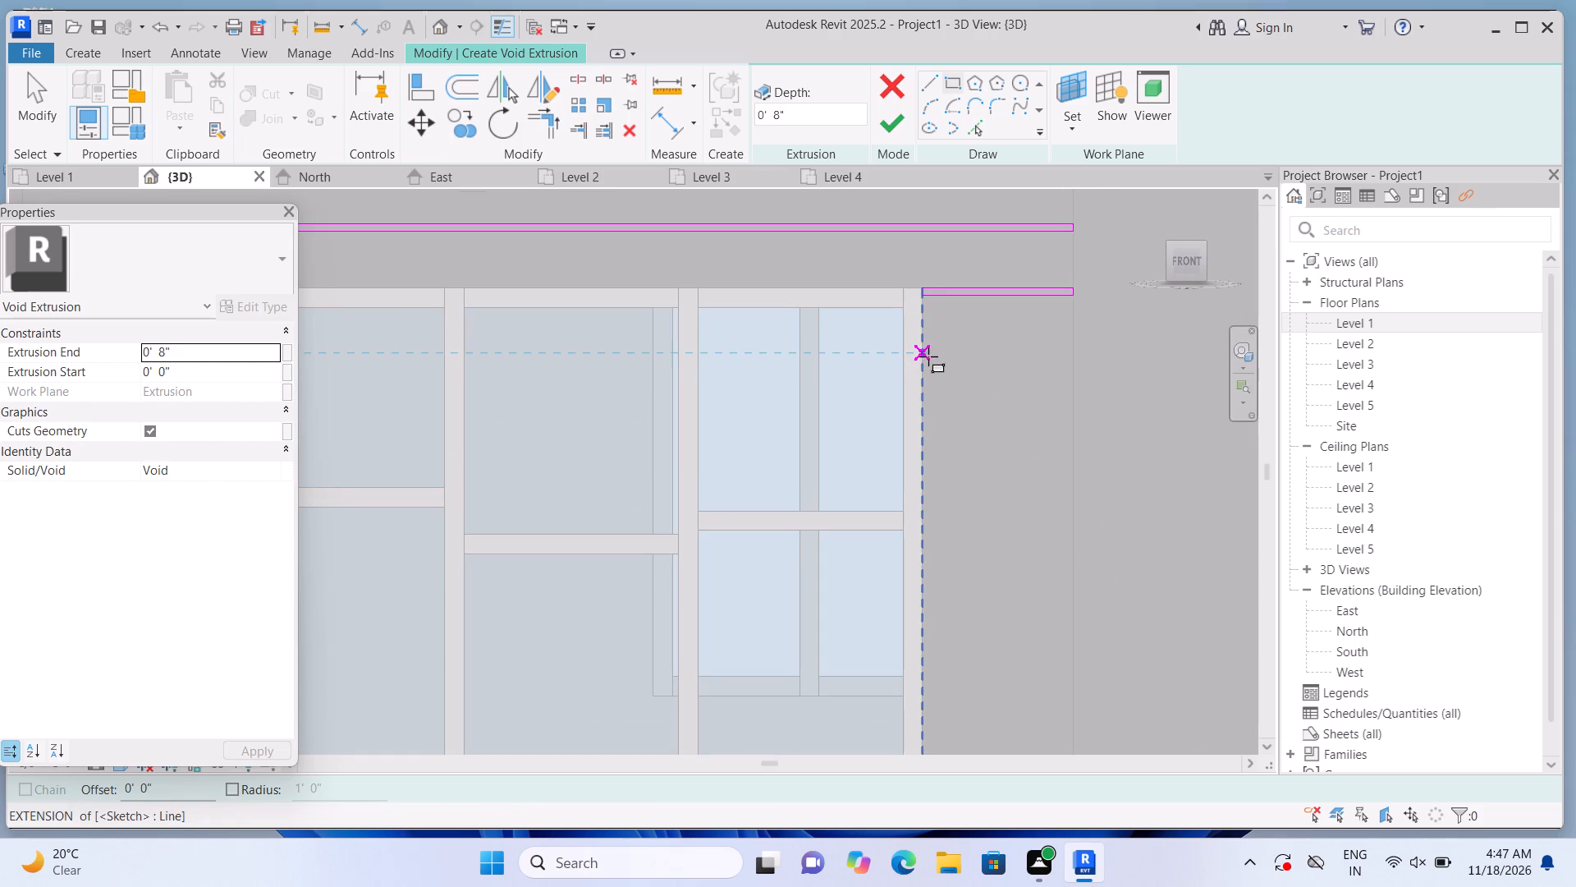
{"action": "left_click", "coordinate": [930, 347]}
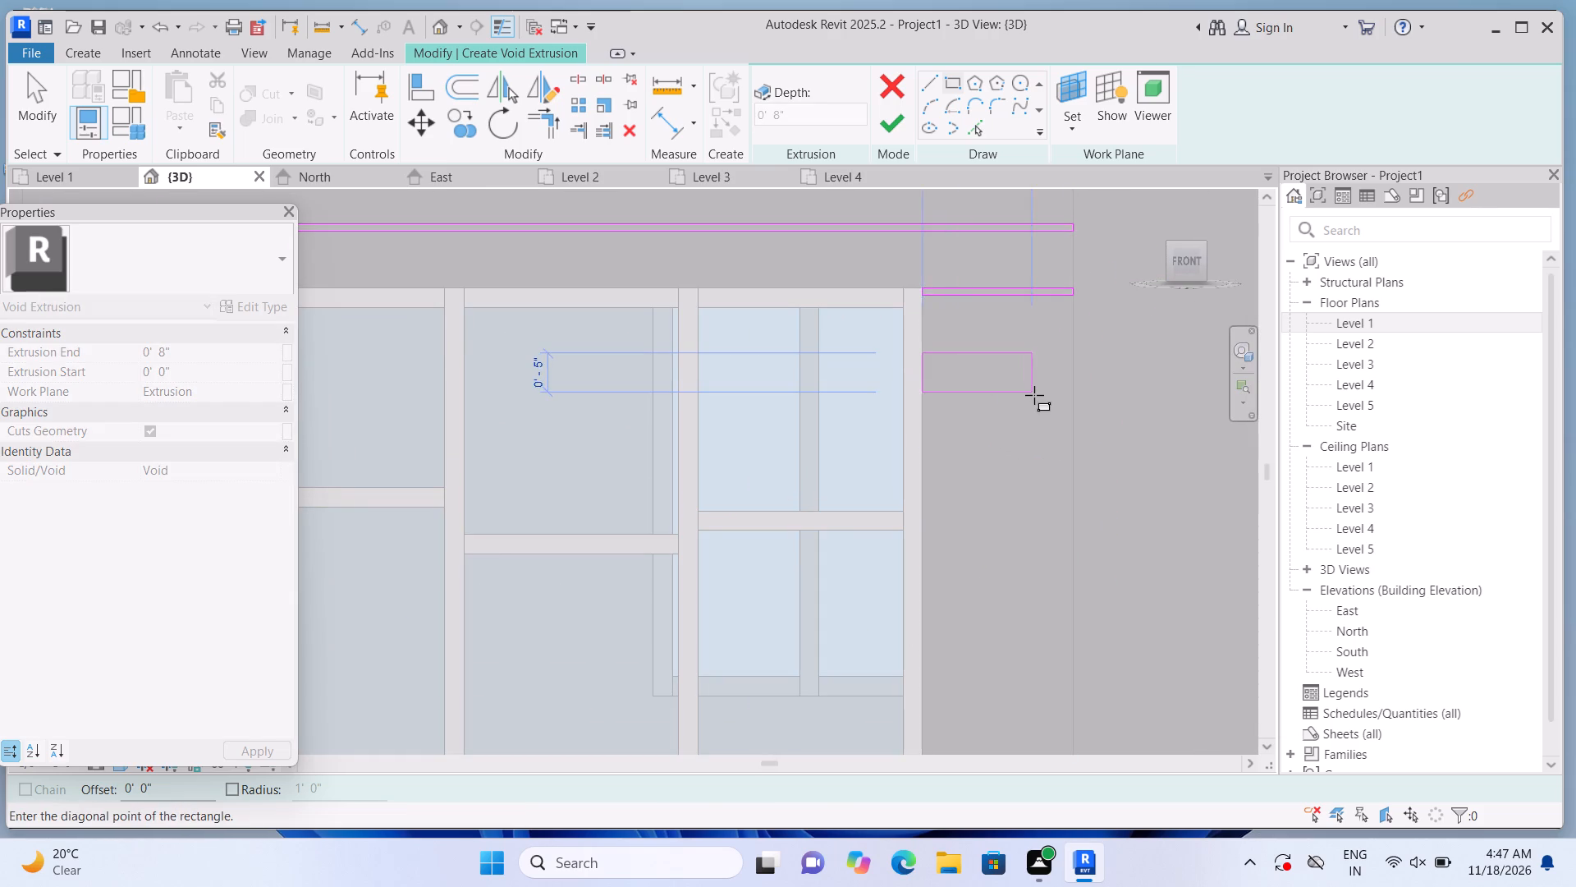
{"action": "scroll", "coordinate": [1043, 393], "scroll_direction": "up", "scroll_amount": 2}
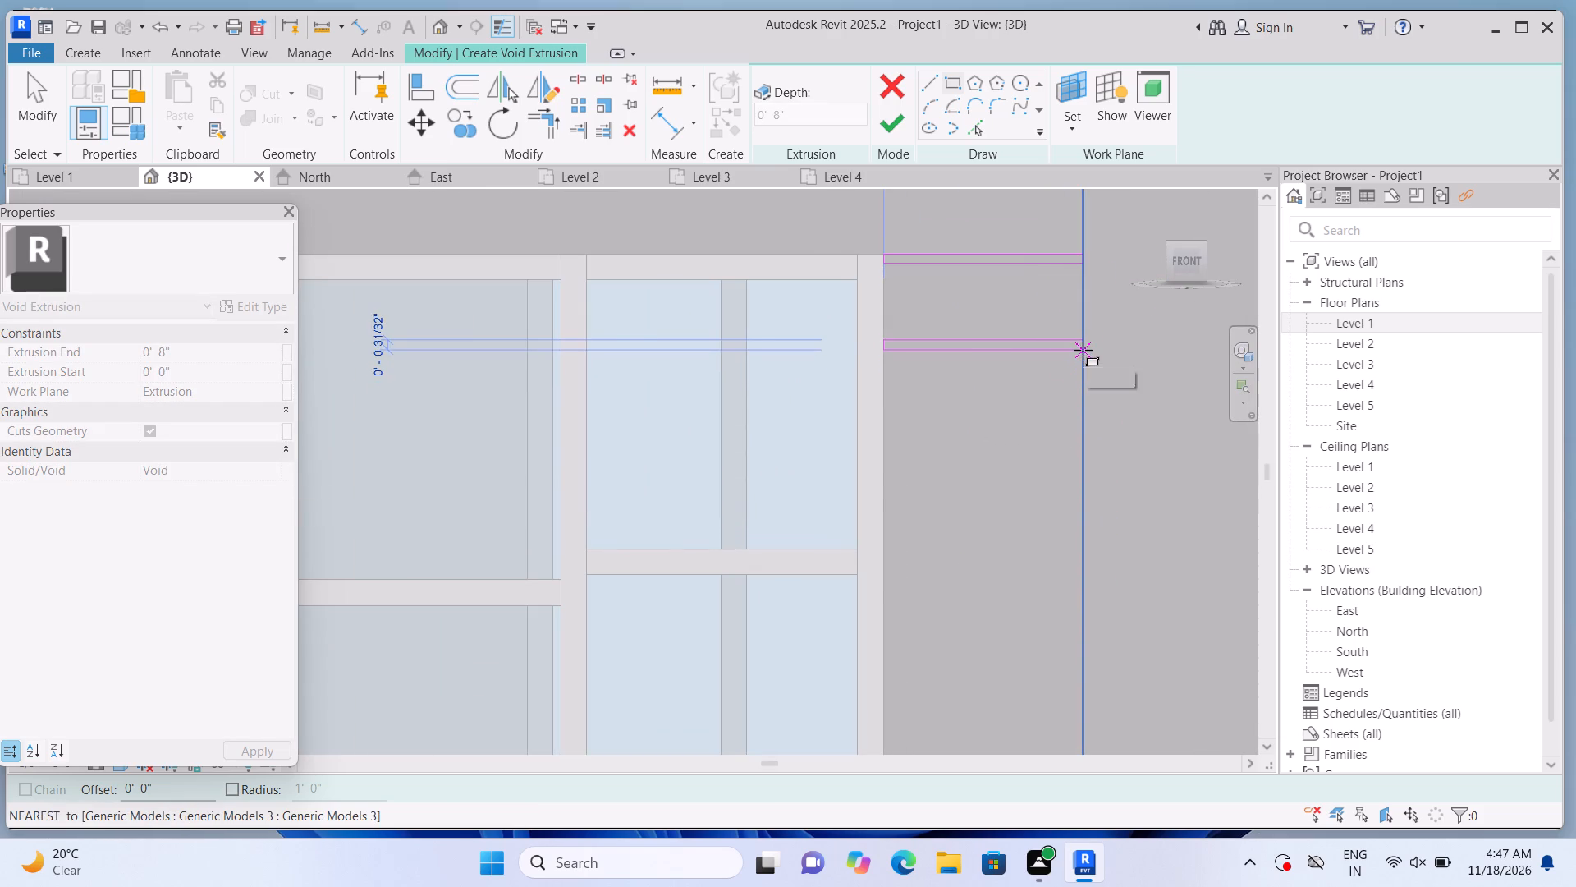
{"action": "left_click", "coordinate": [1083, 350]}
{"action": "key", "text": "Escape"}
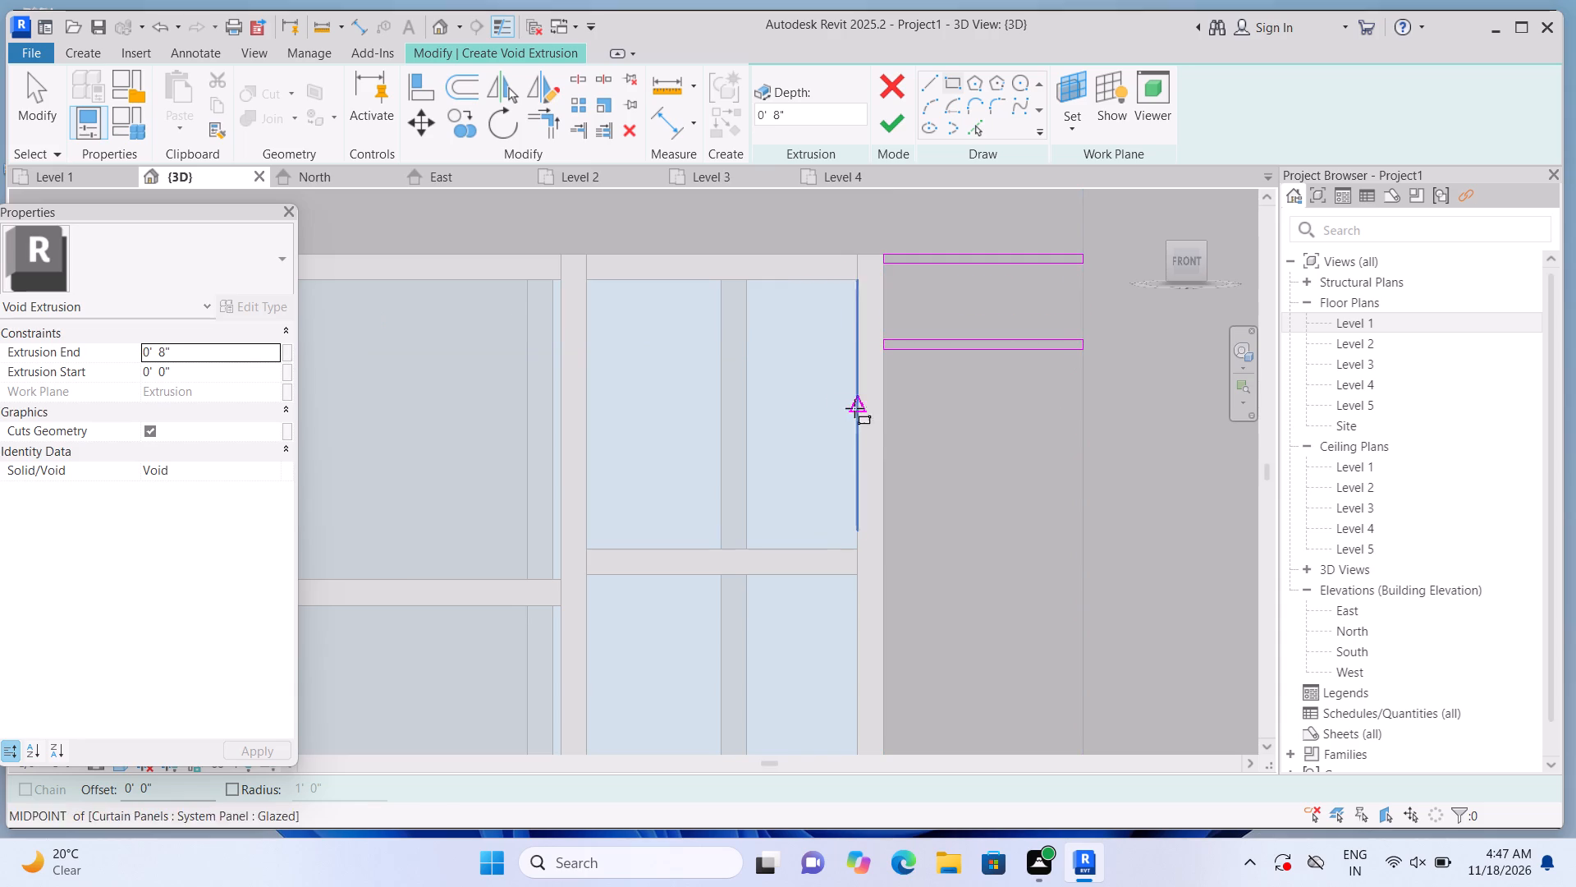
{"action": "left_click", "coordinate": [887, 399]}
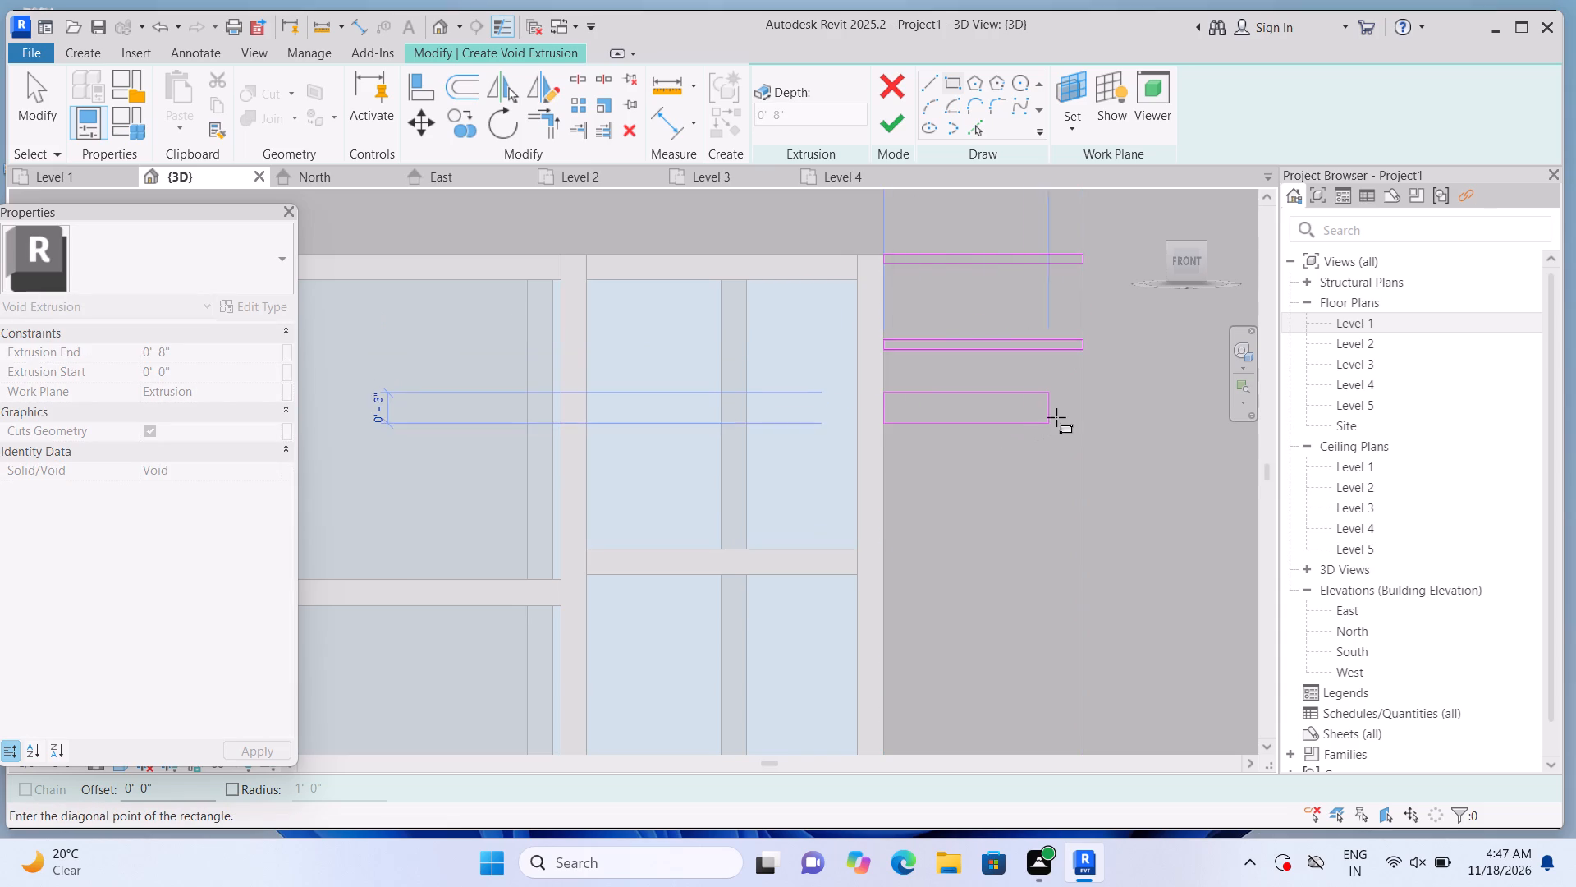
{"action": "left_click", "coordinate": [1076, 403]}
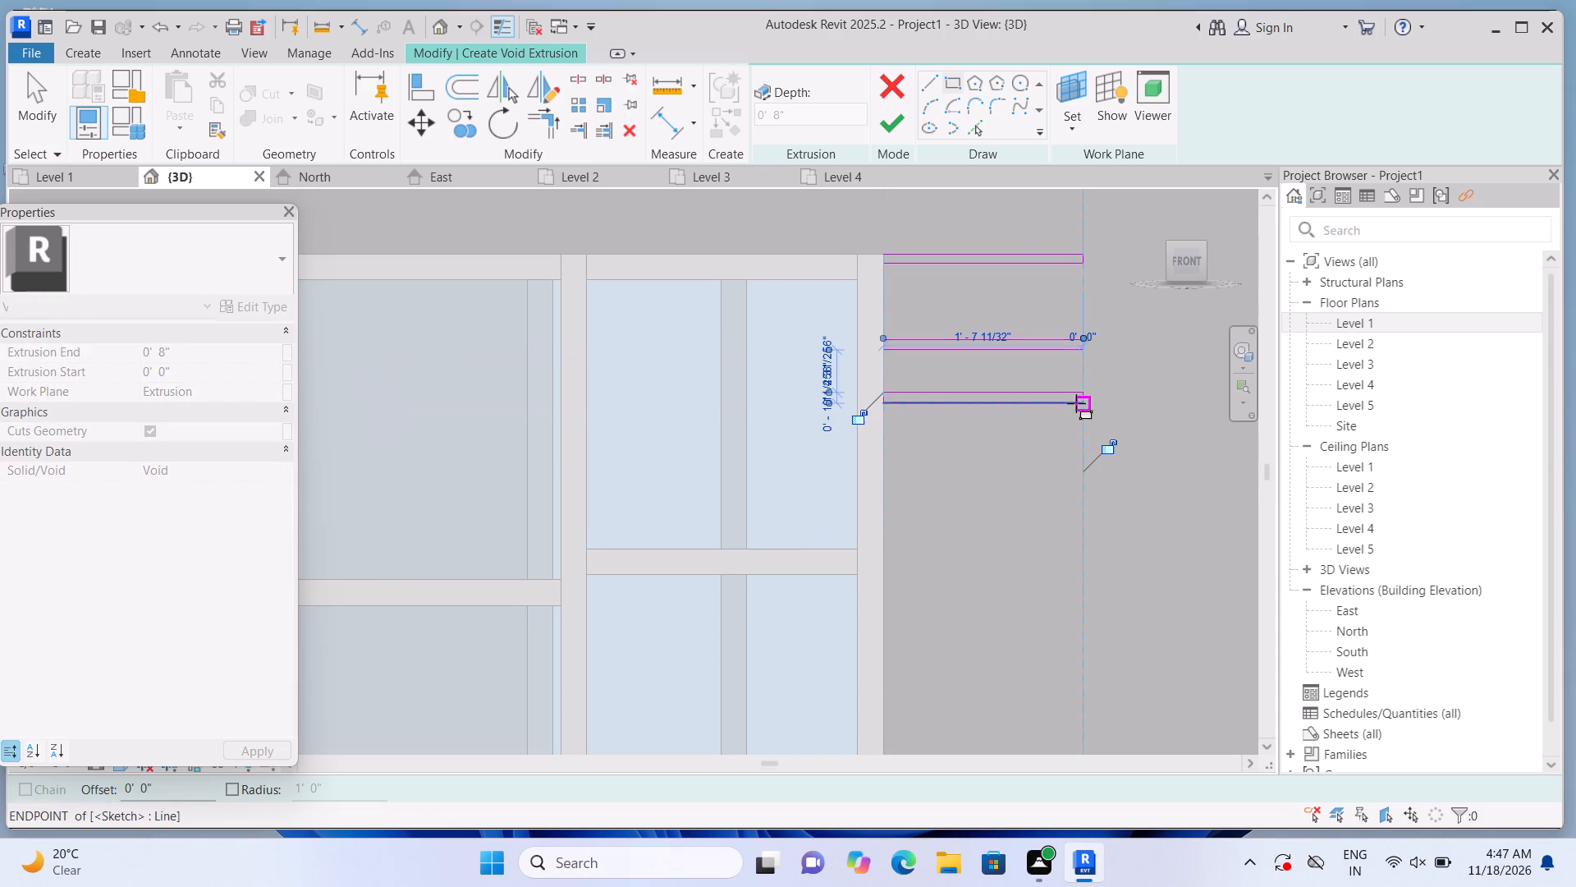
{"action": "key", "text": "Escape"}
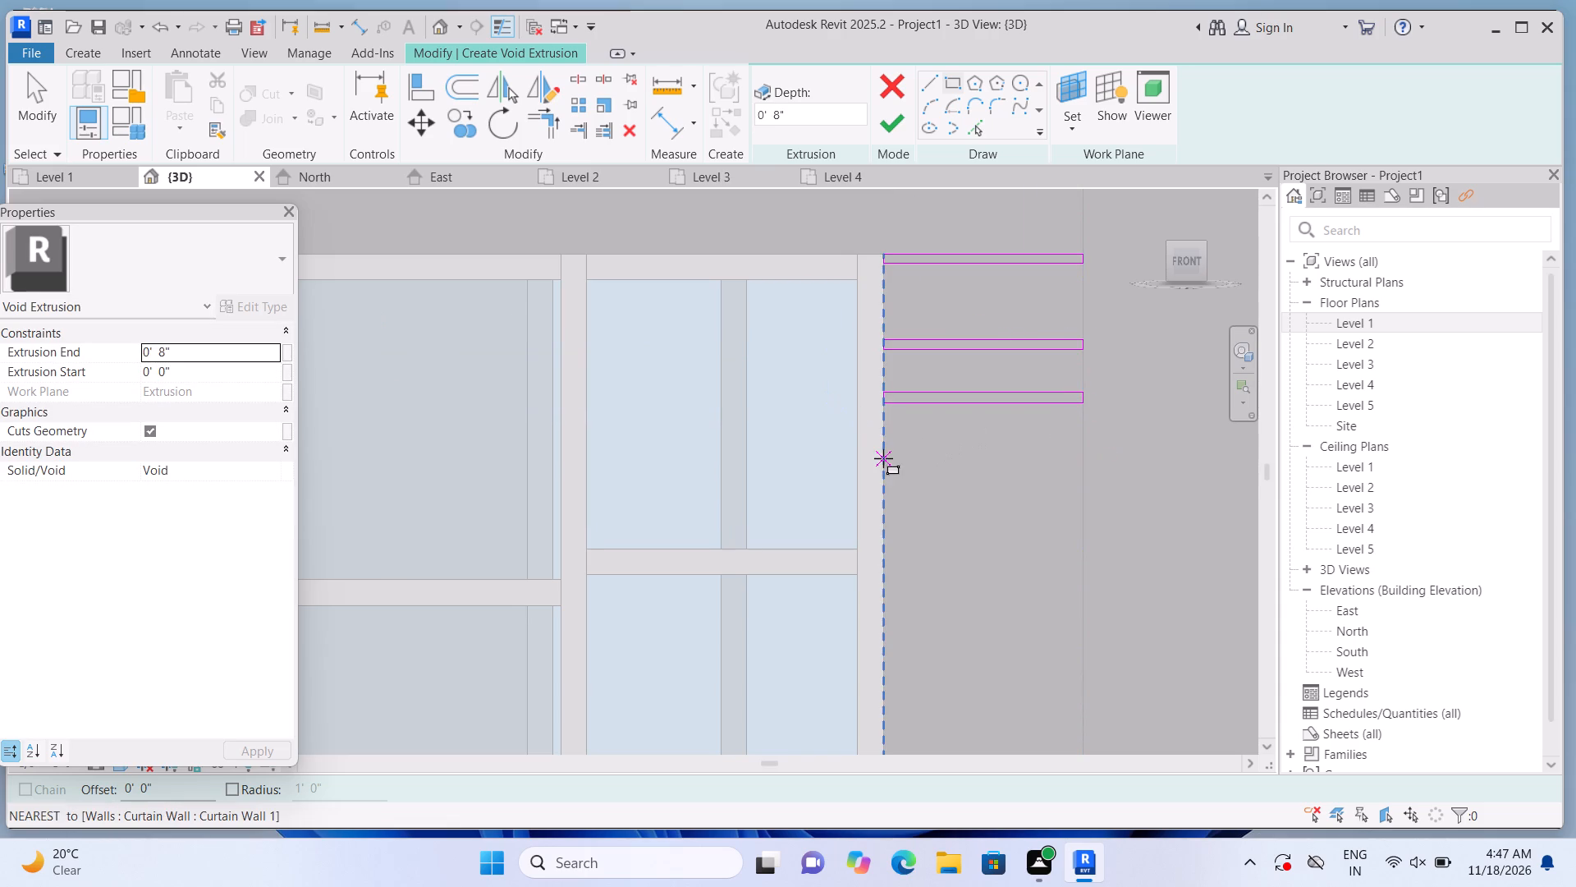
Sketch two more thin strips, each about 1' 7" long, spaced further down between the window and the panel's right edge.
{"action": "left_click", "coordinate": [883, 458]}
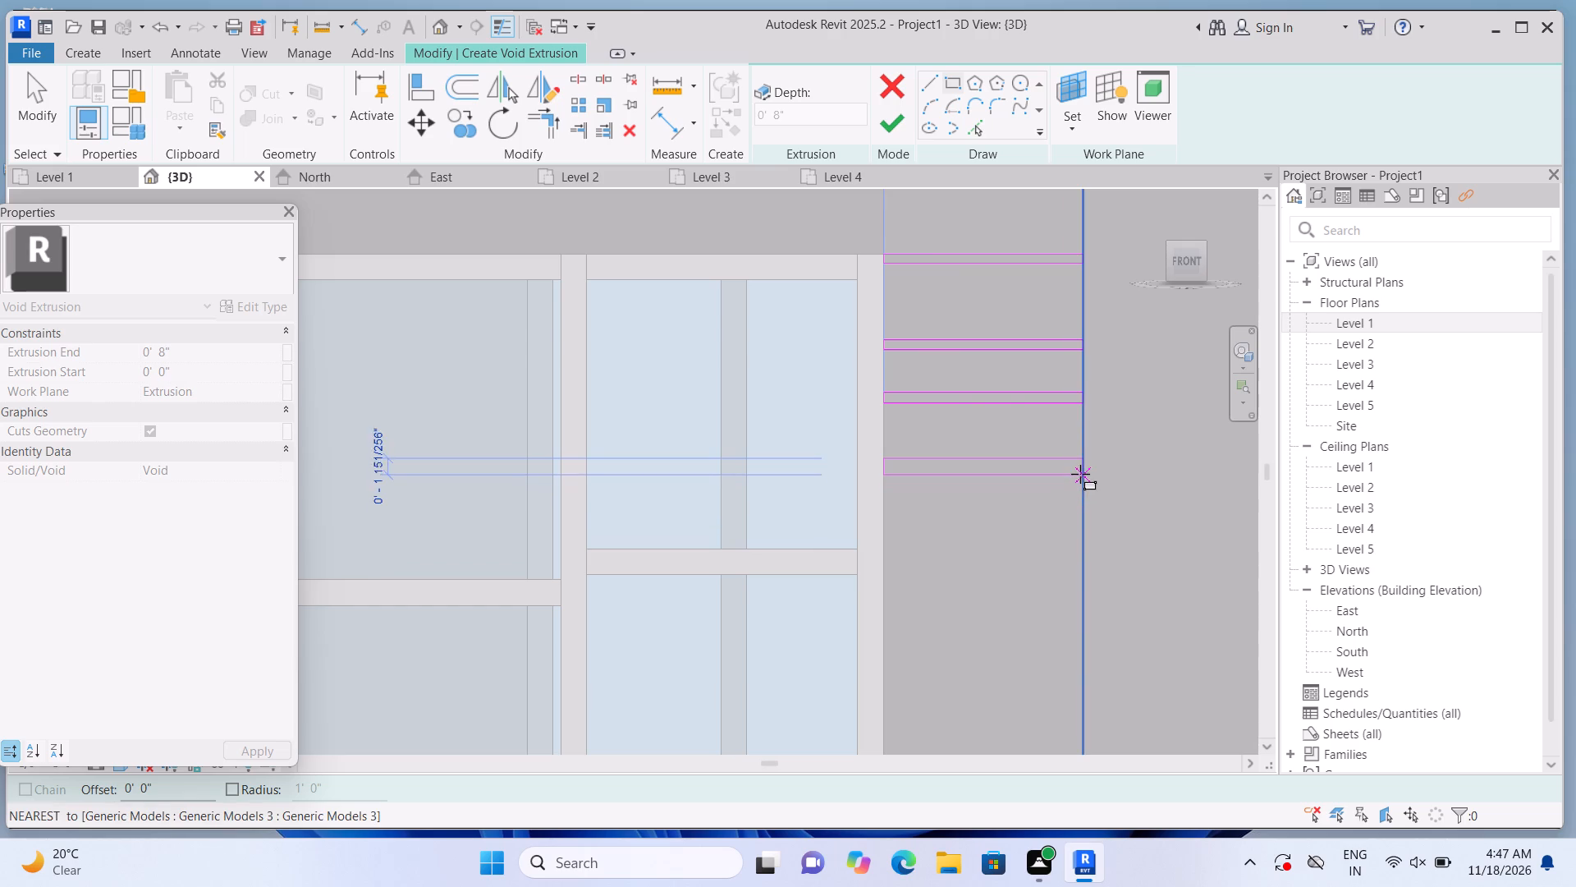
{"action": "left_click", "coordinate": [1080, 468]}
{"action": "key", "text": "Escape"}
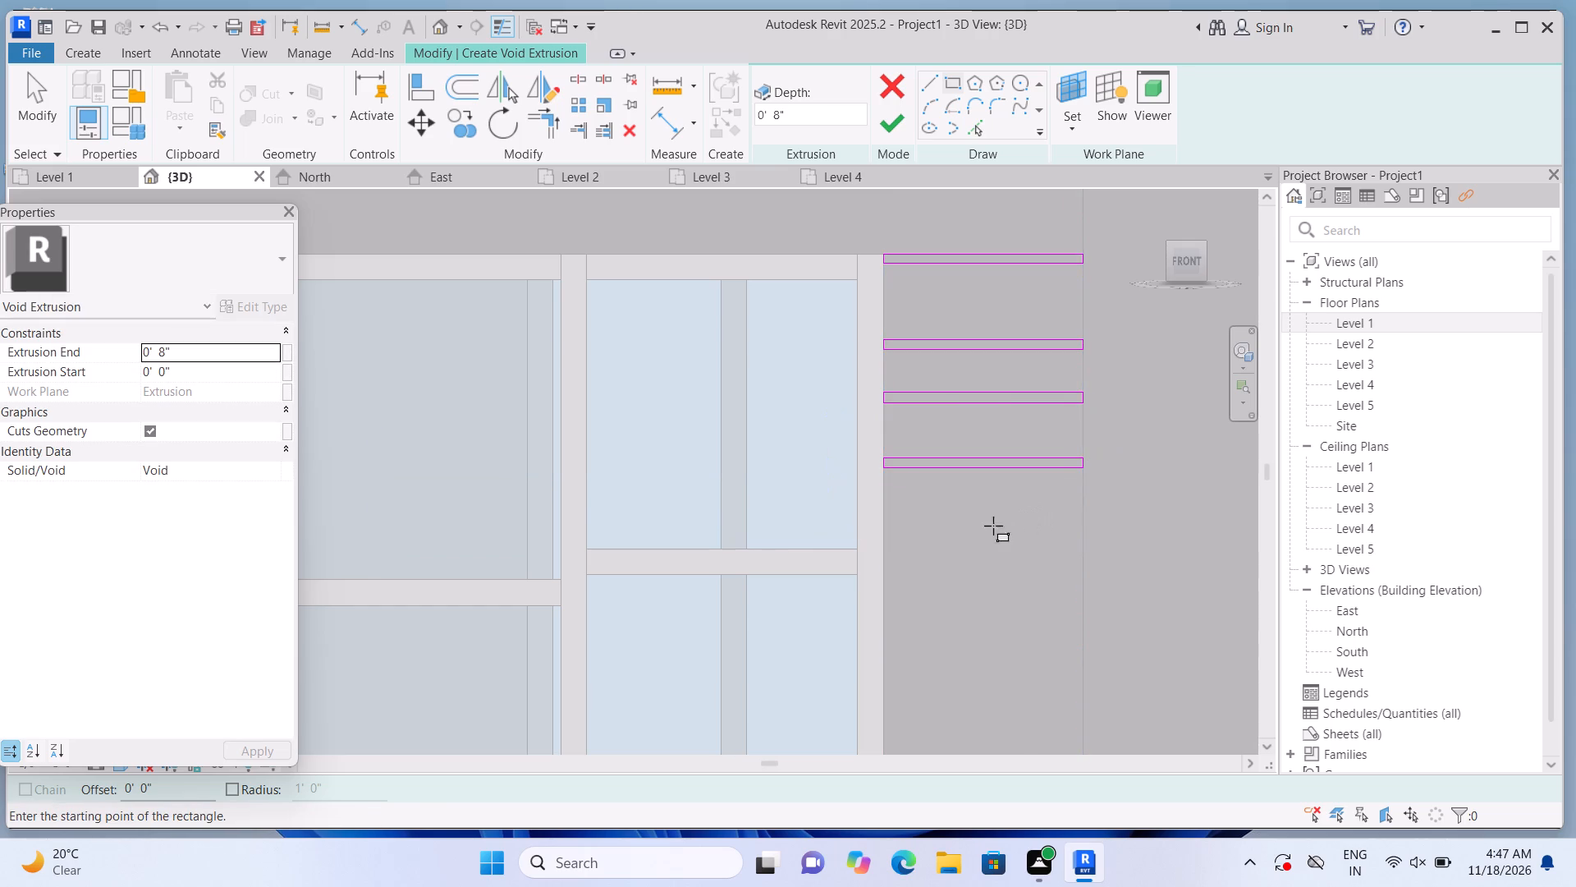
{"action": "left_click", "coordinate": [884, 511]}
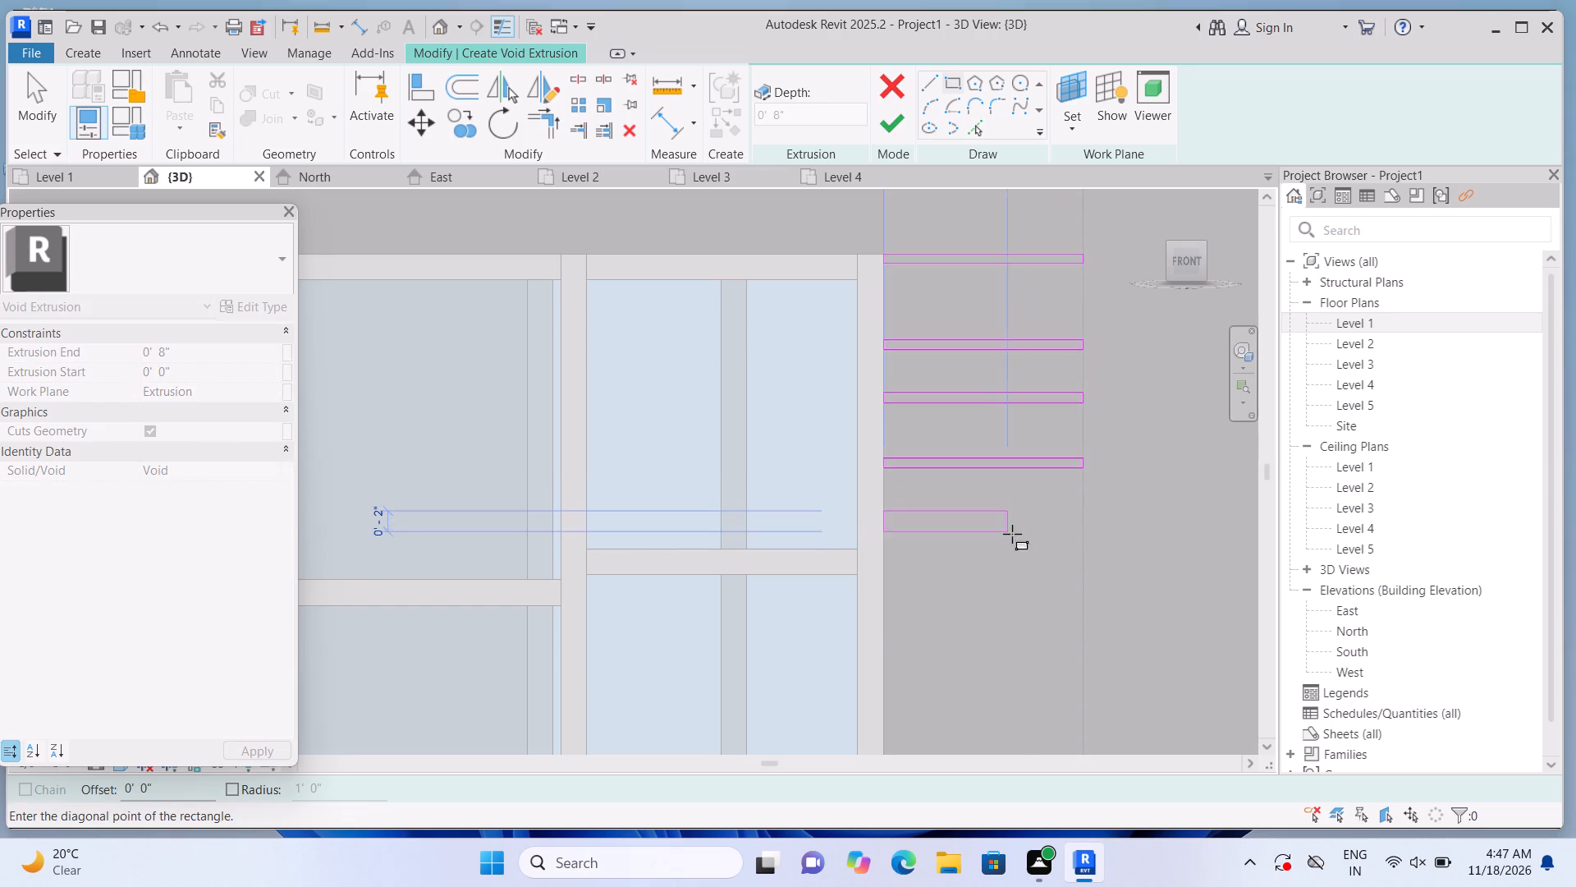
{"action": "left_click", "coordinate": [1084, 522]}
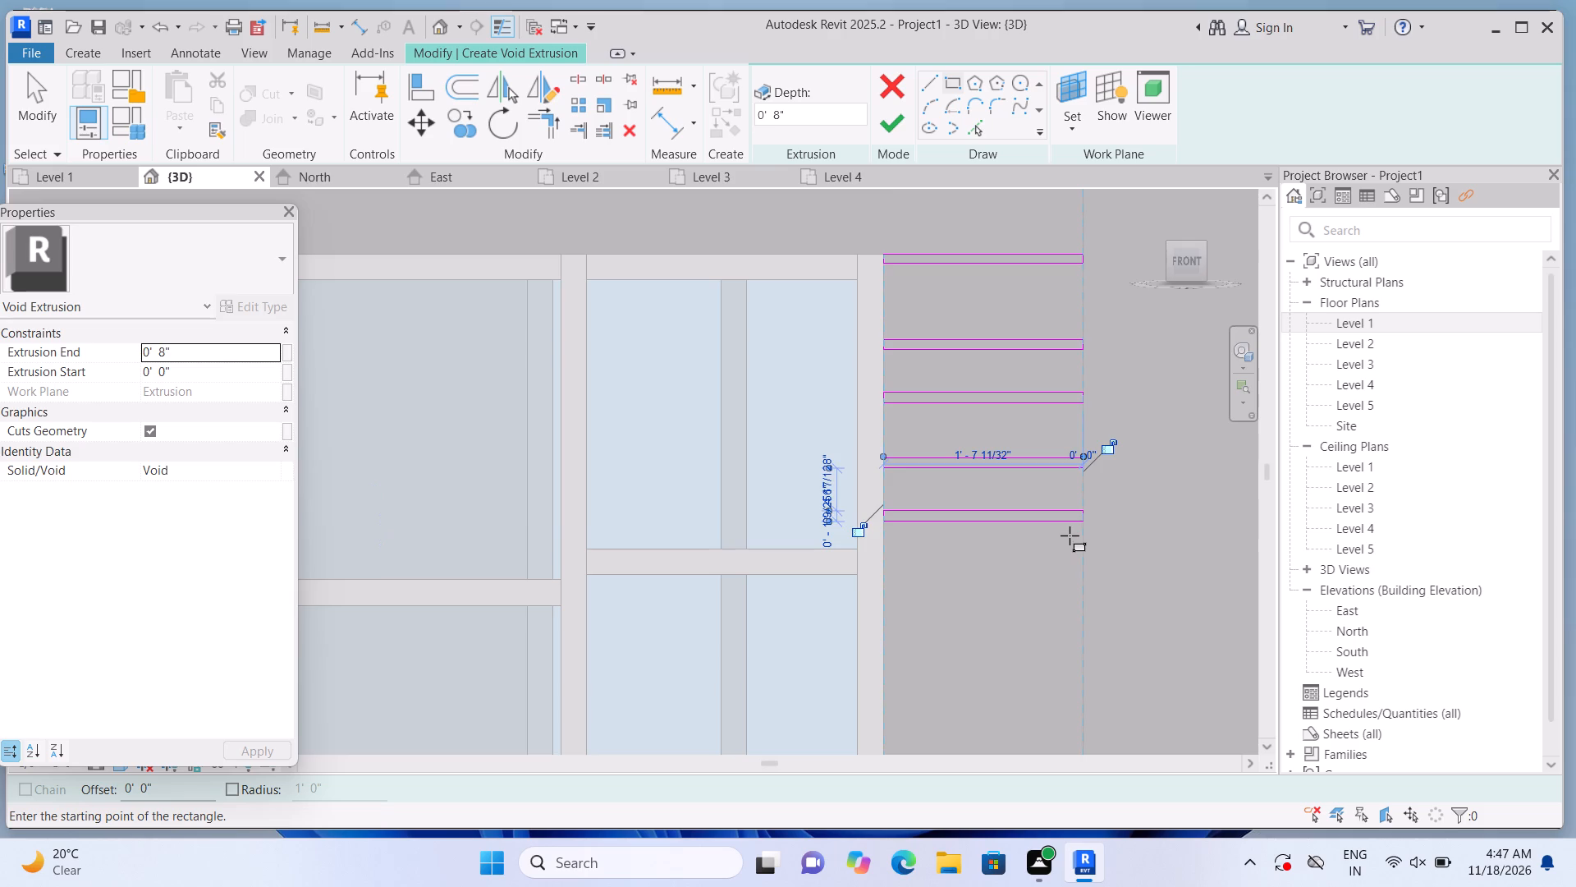
{"action": "key", "text": "Escape"}
Sketch three more thin strips, each about 1' 7" long, continuing down the right side of the panel toward the window's bottom.
{"action": "middle_click_drag", "start_coordinate": [1014, 550], "coordinate": [992, 347]}
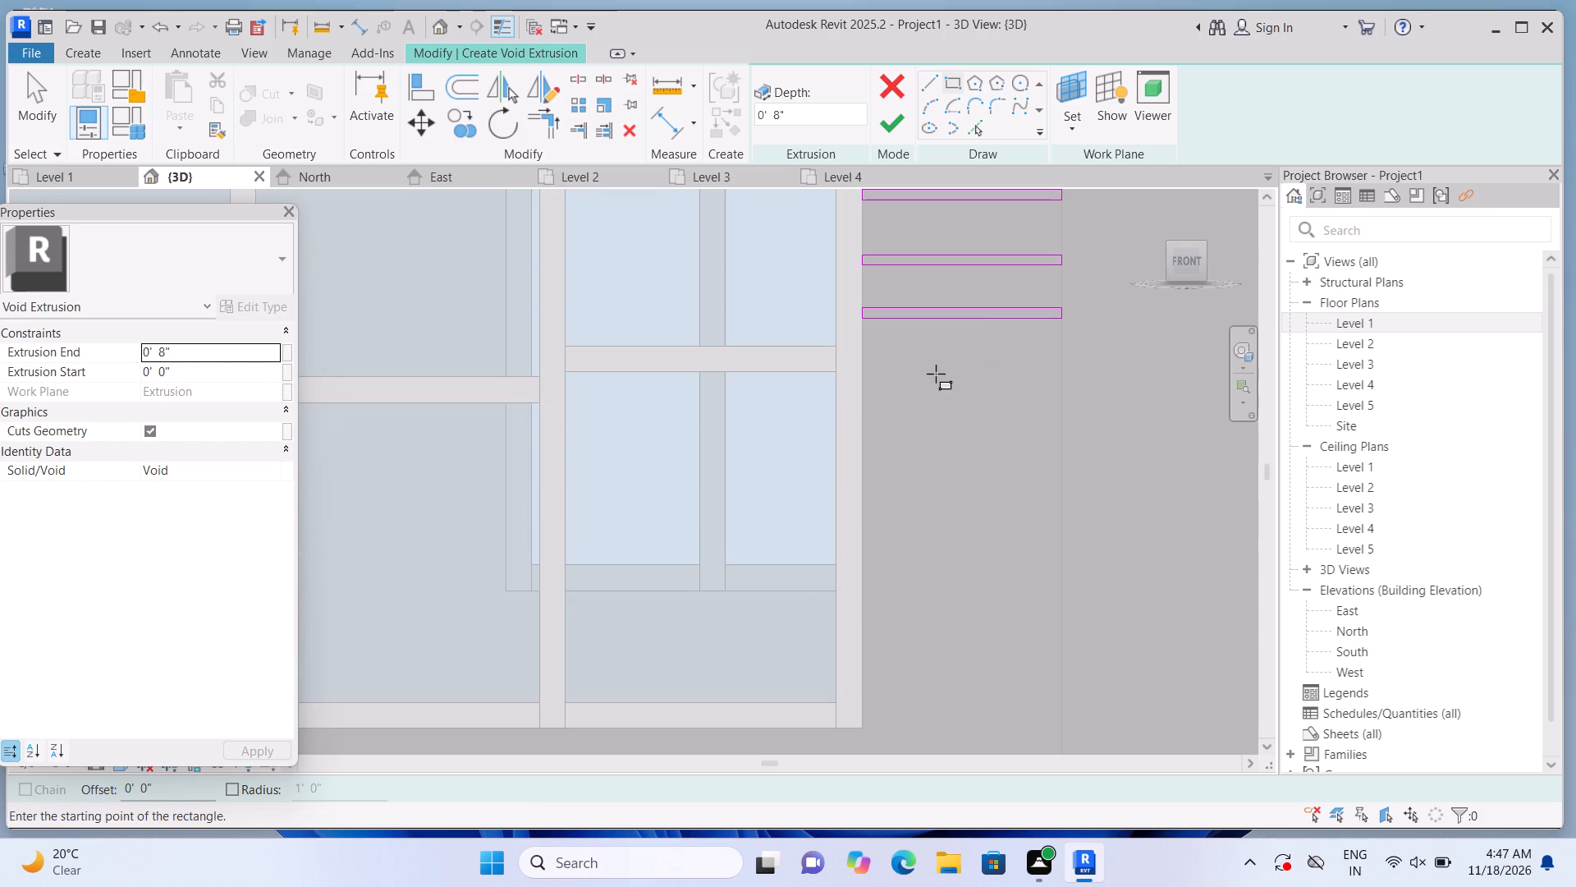
{"action": "left_click", "coordinate": [868, 376]}
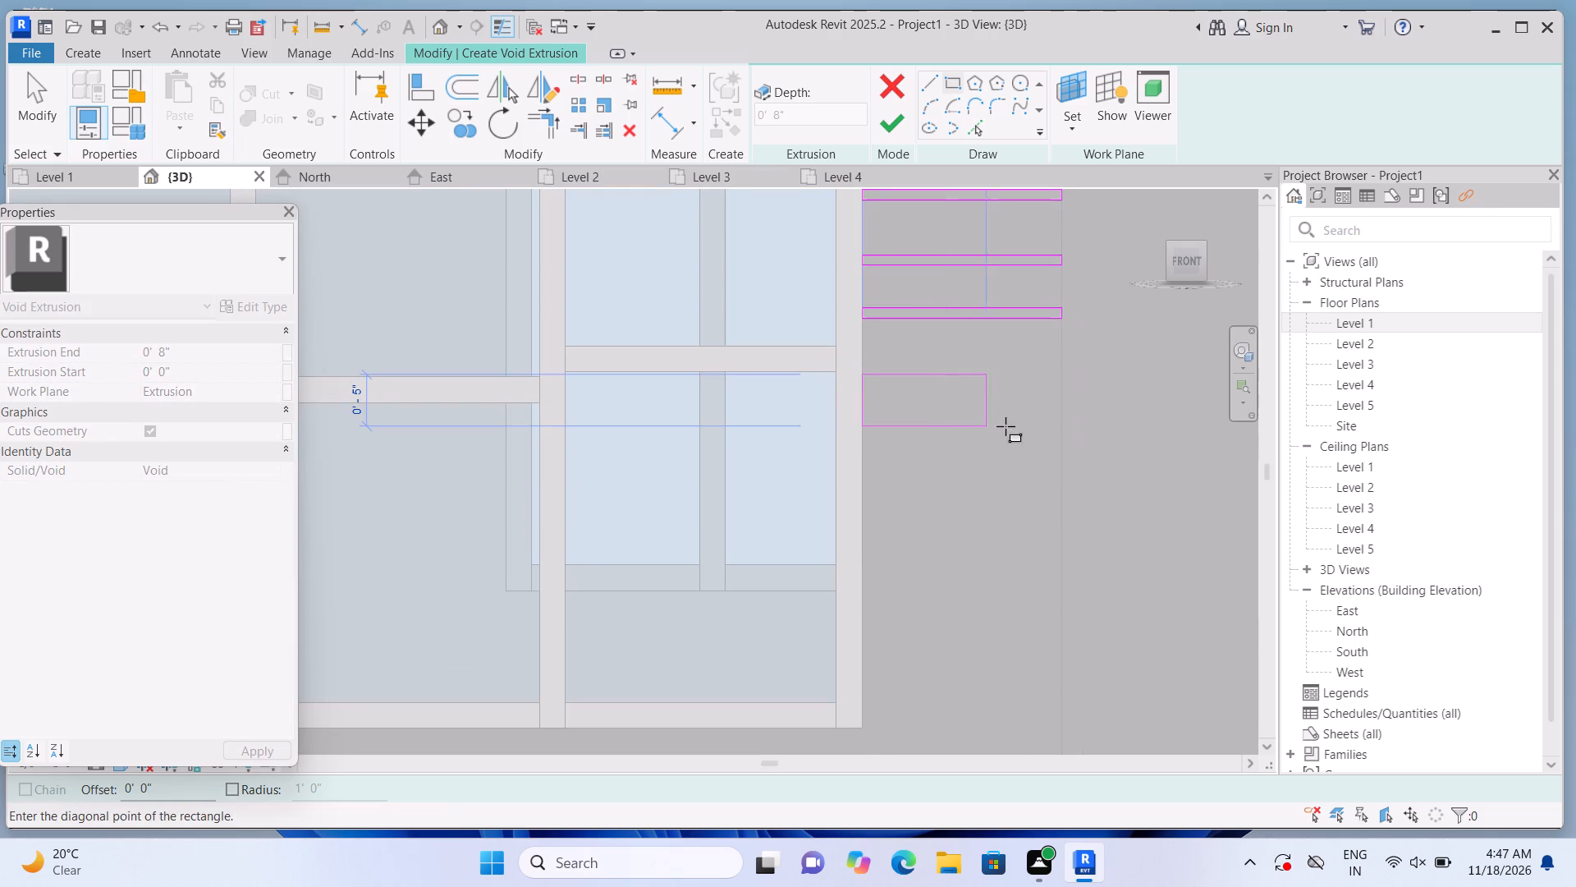
{"action": "left_click", "coordinate": [1067, 383]}
{"action": "key", "text": "Escape"}
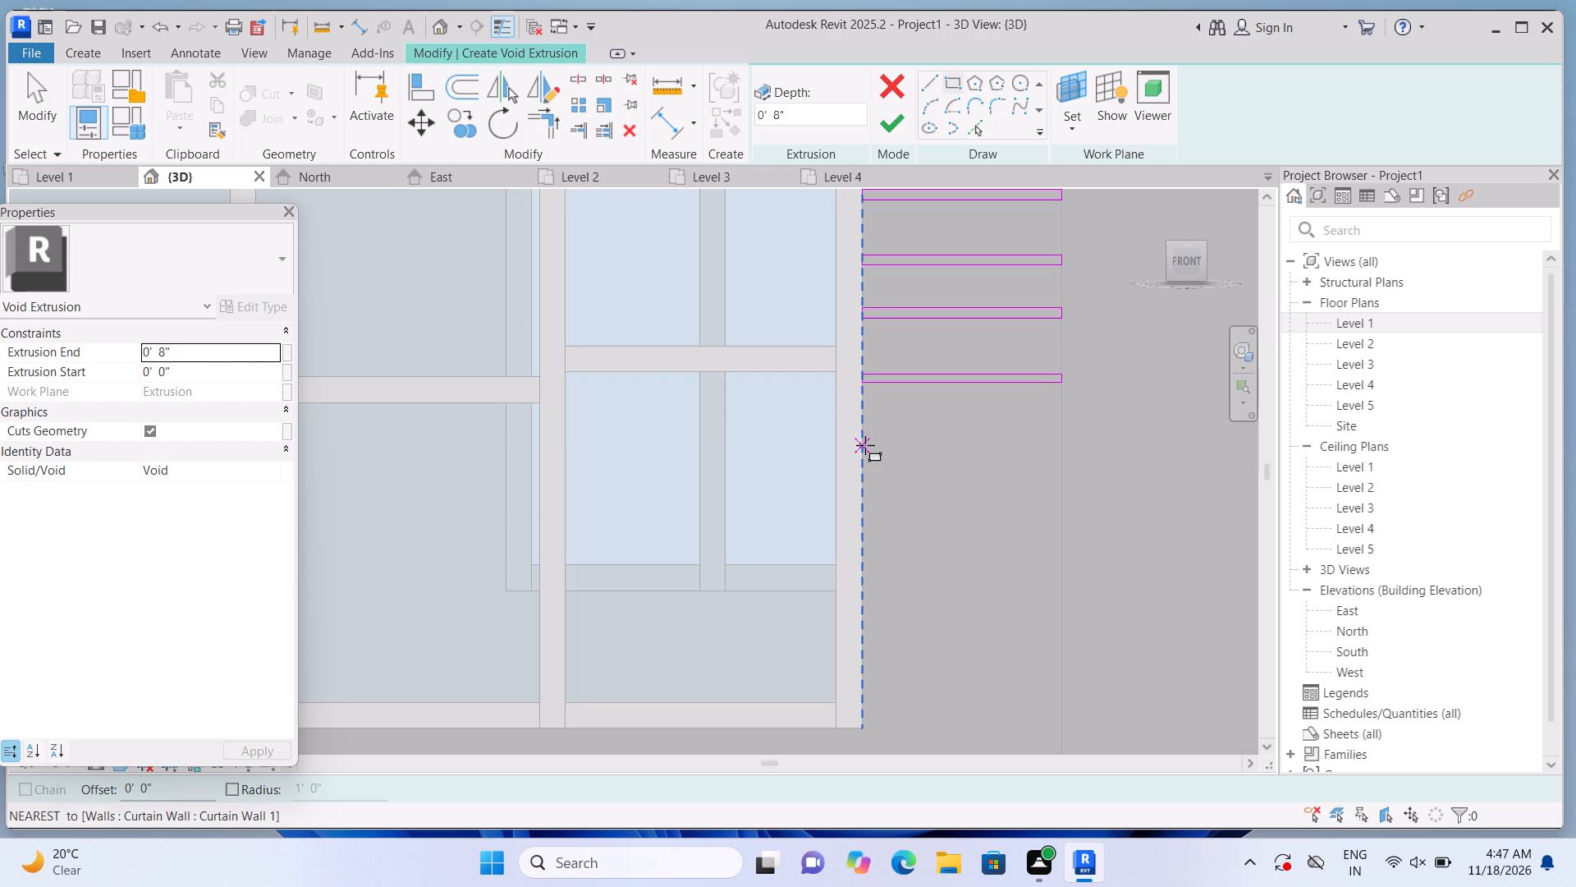
{"action": "left_click", "coordinate": [865, 445]}
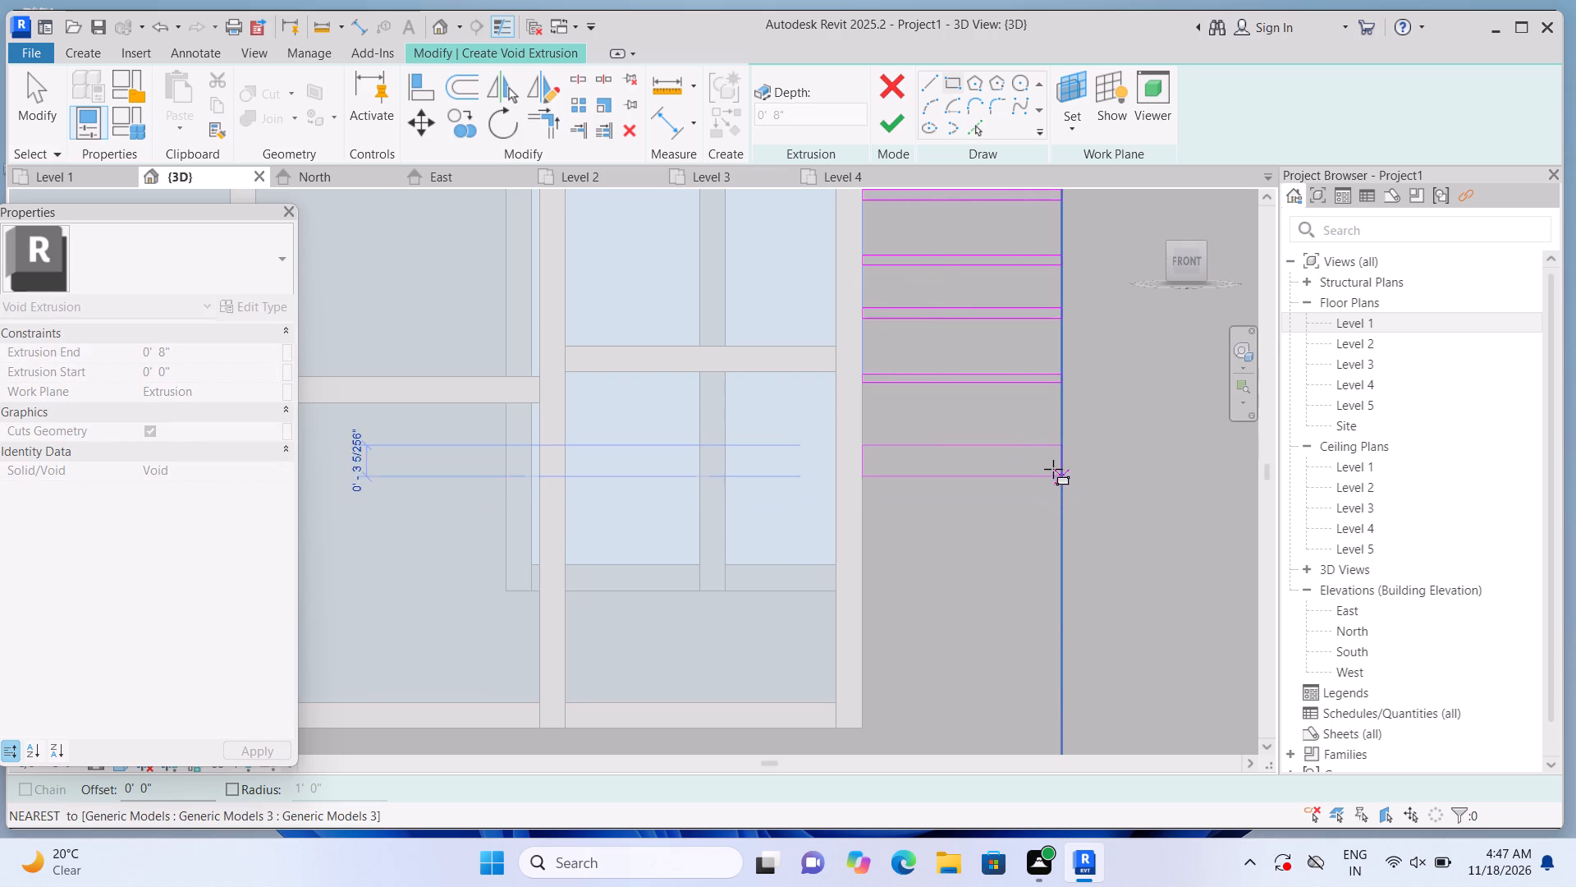
{"action": "left_click", "coordinate": [1063, 455]}
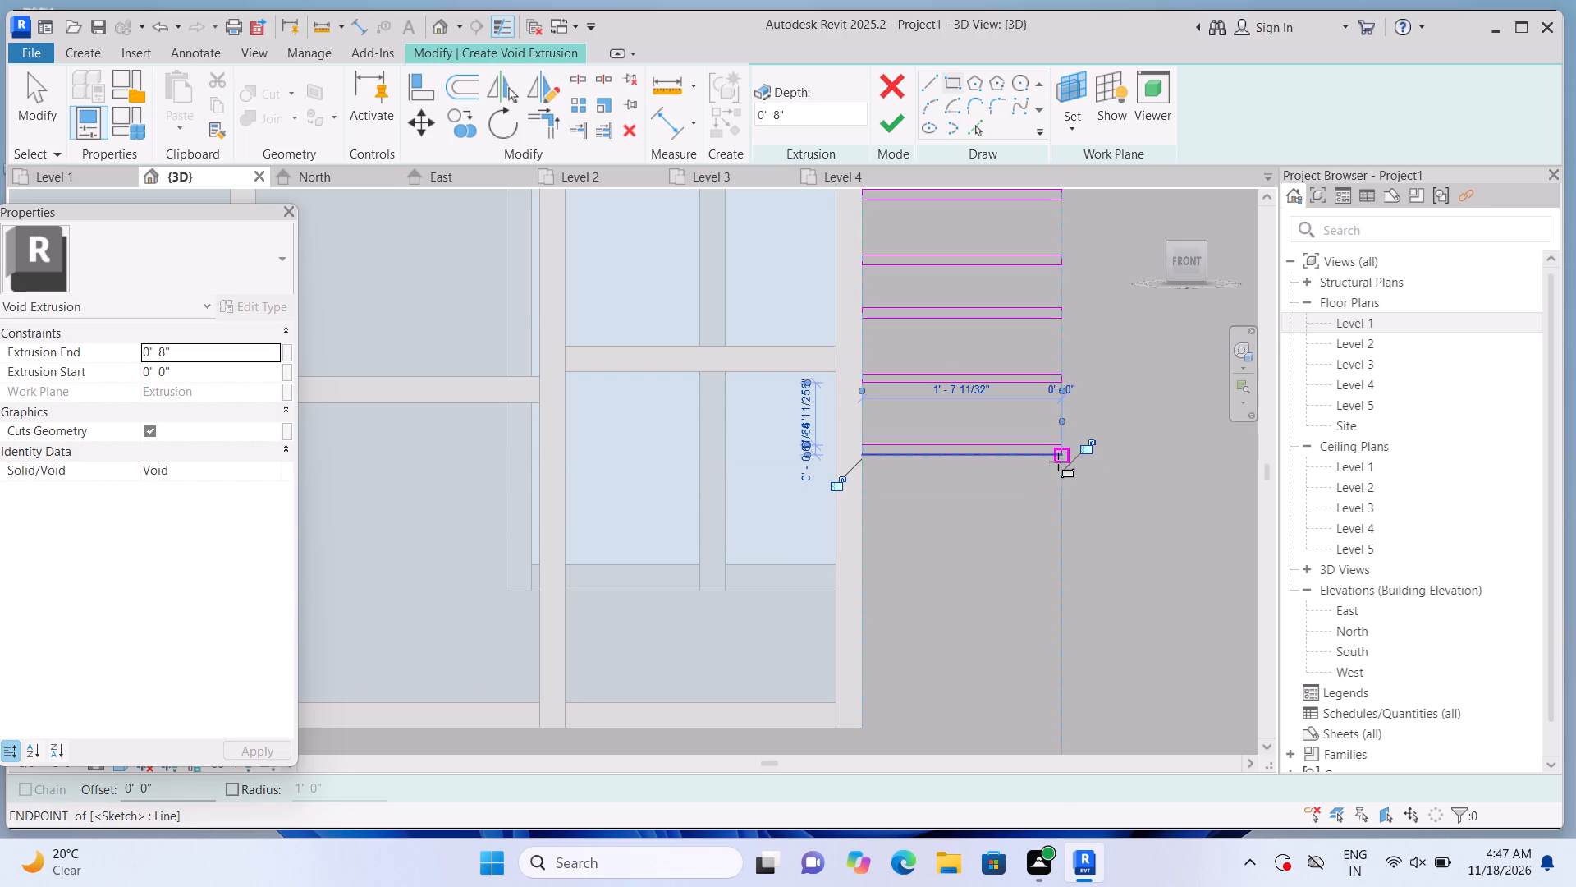
{"action": "key", "text": "Escape"}
{"action": "middle_click_drag", "start_coordinate": [991, 485], "coordinate": [967, 391]}
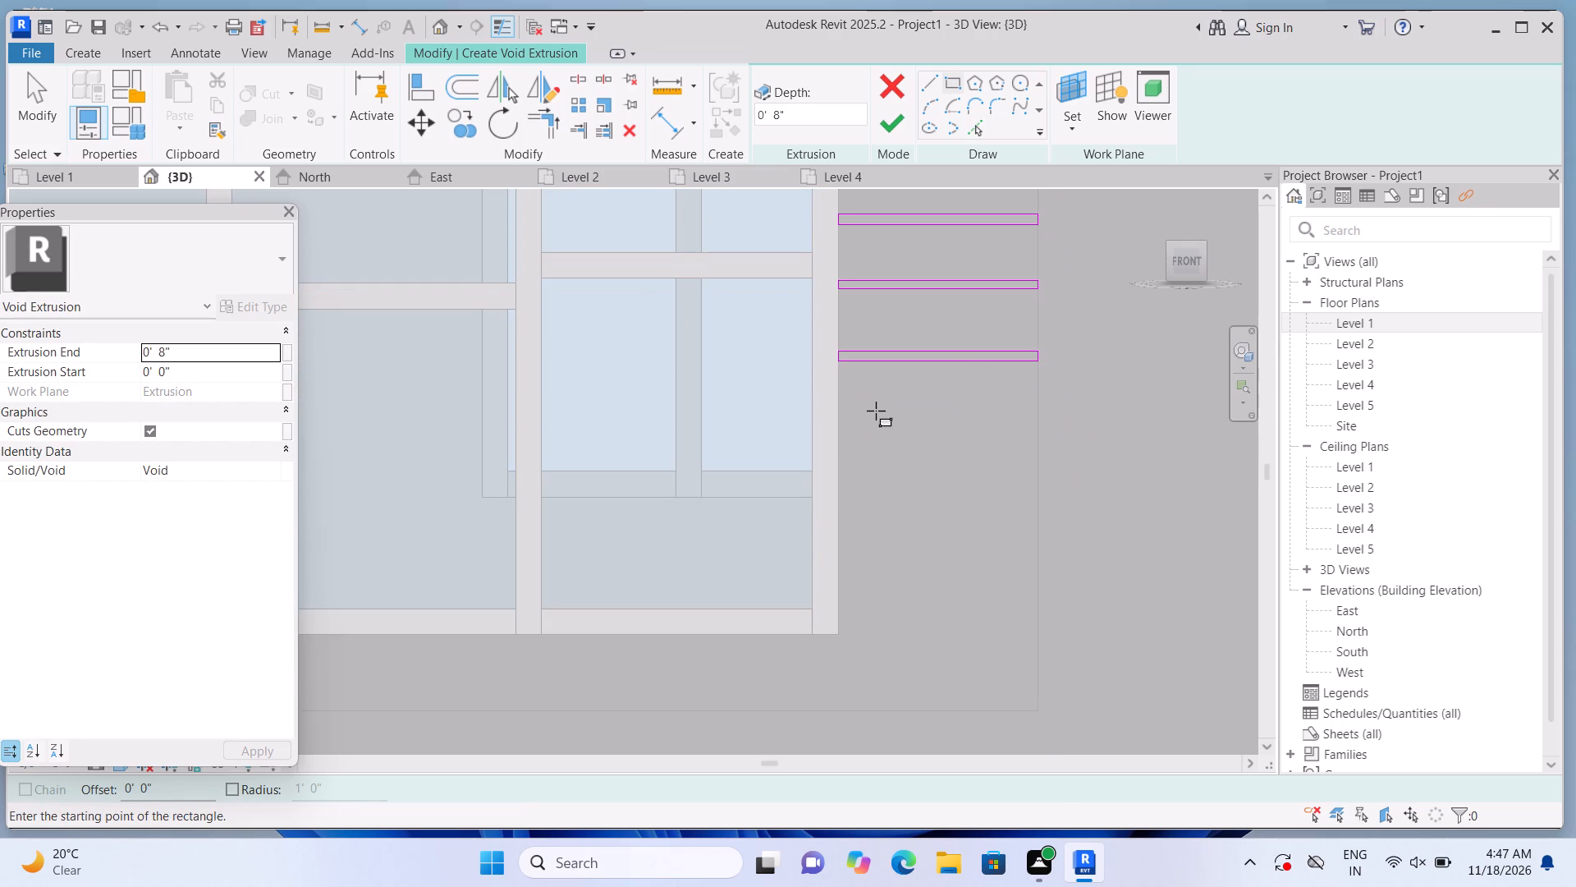
{"action": "left_click", "coordinate": [847, 419]}
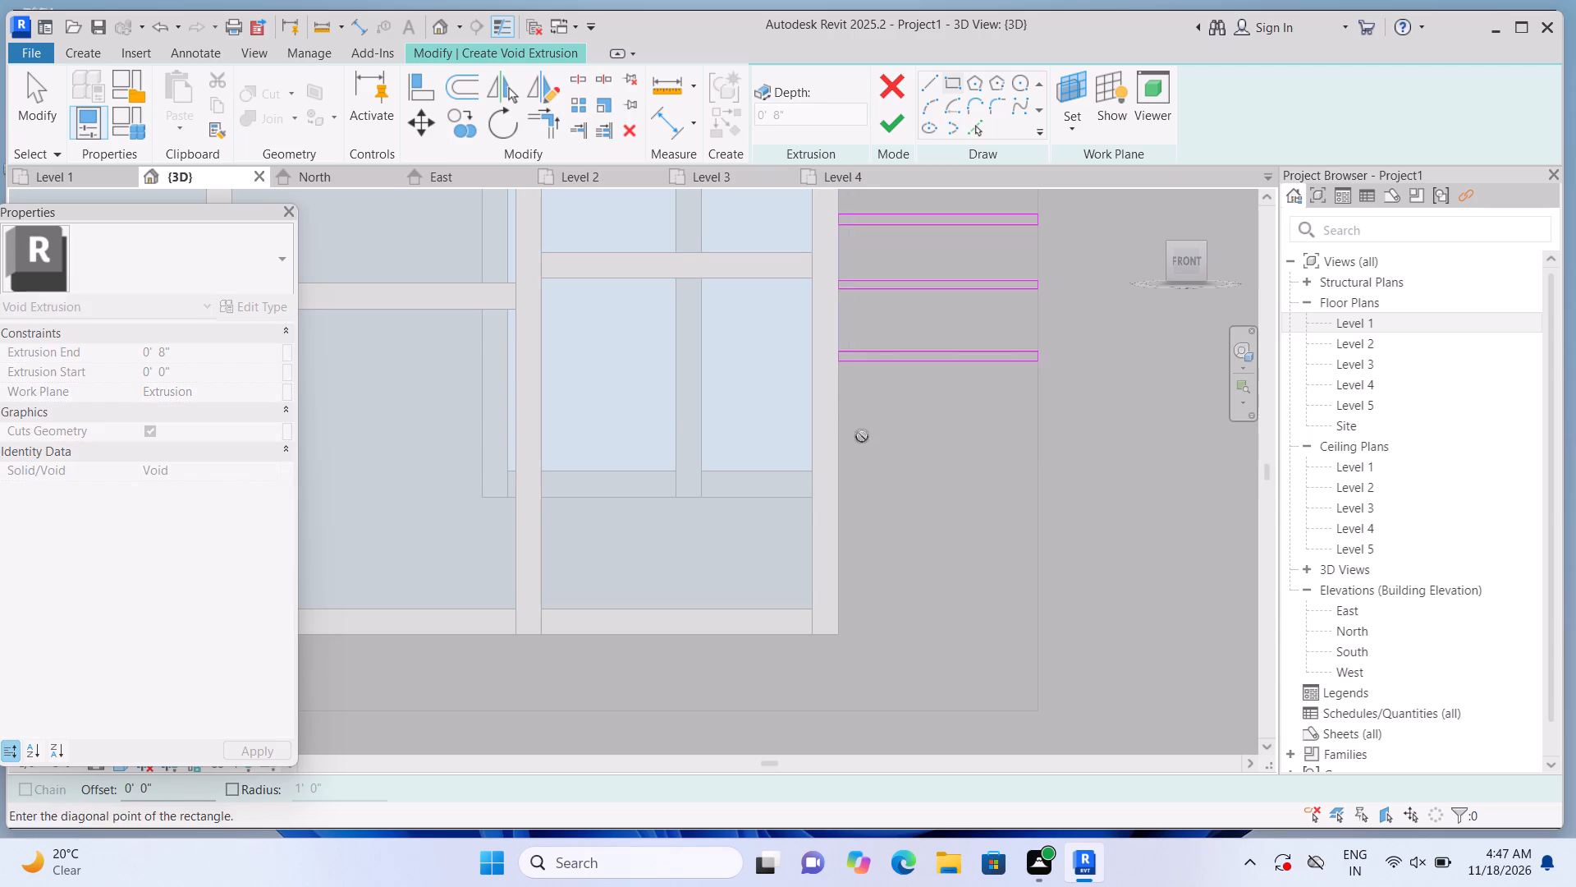
{"action": "left_click", "coordinate": [1035, 430]}
Sketch a thin strip about 1' 7" long between the window and the panel's right edge, level with the window's bottom edge.
{"action": "left_click", "coordinate": [845, 633]}
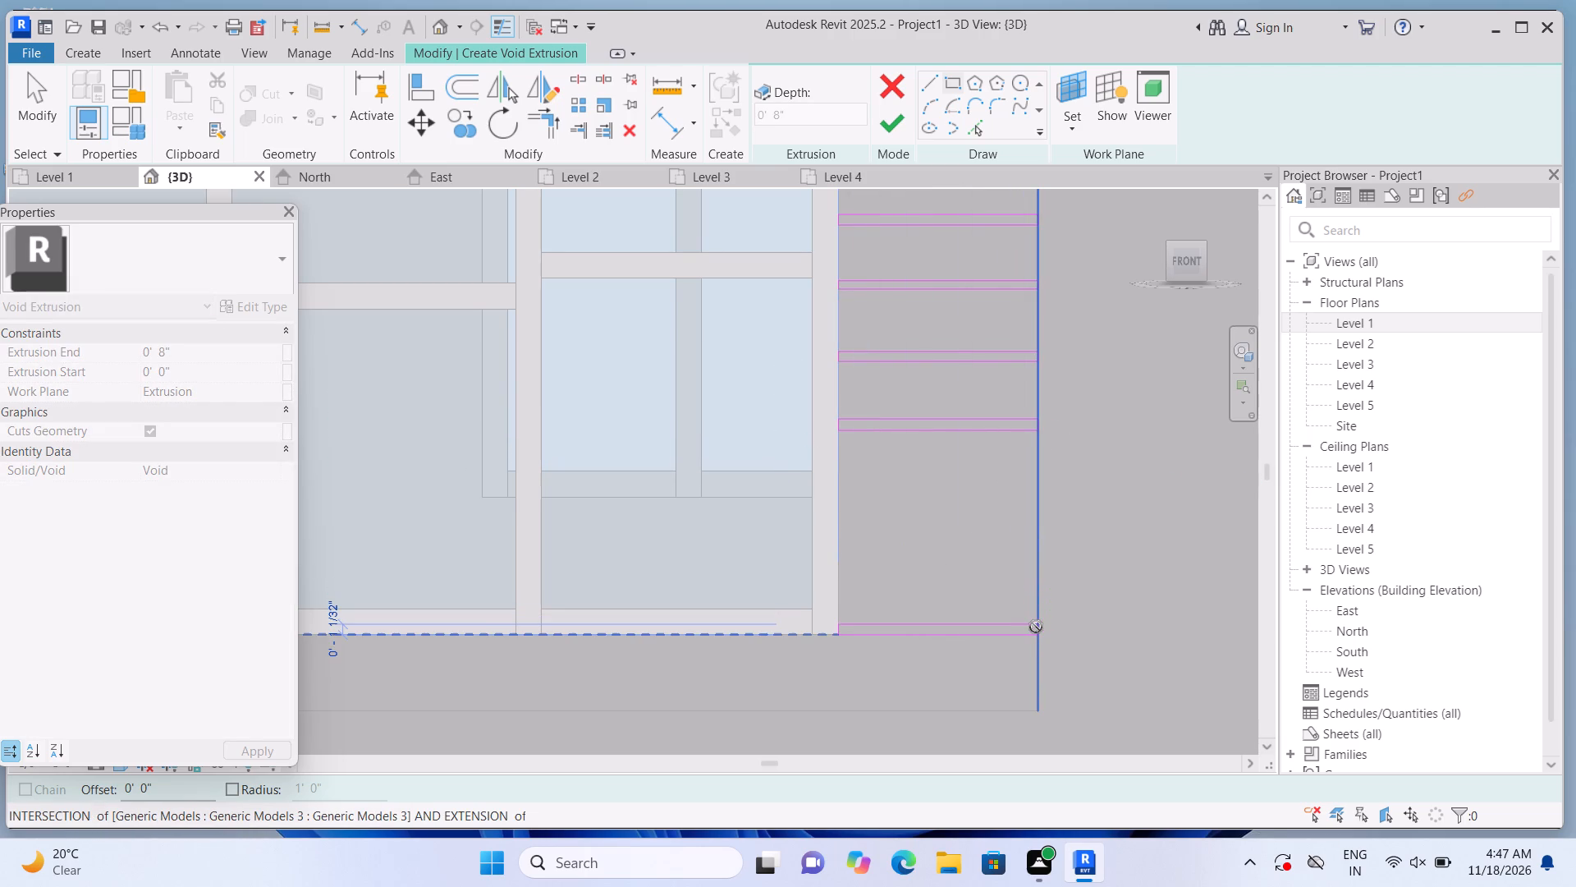
{"action": "scroll", "coordinate": [1036, 627], "scroll_direction": "up", "scroll_amount": 6}
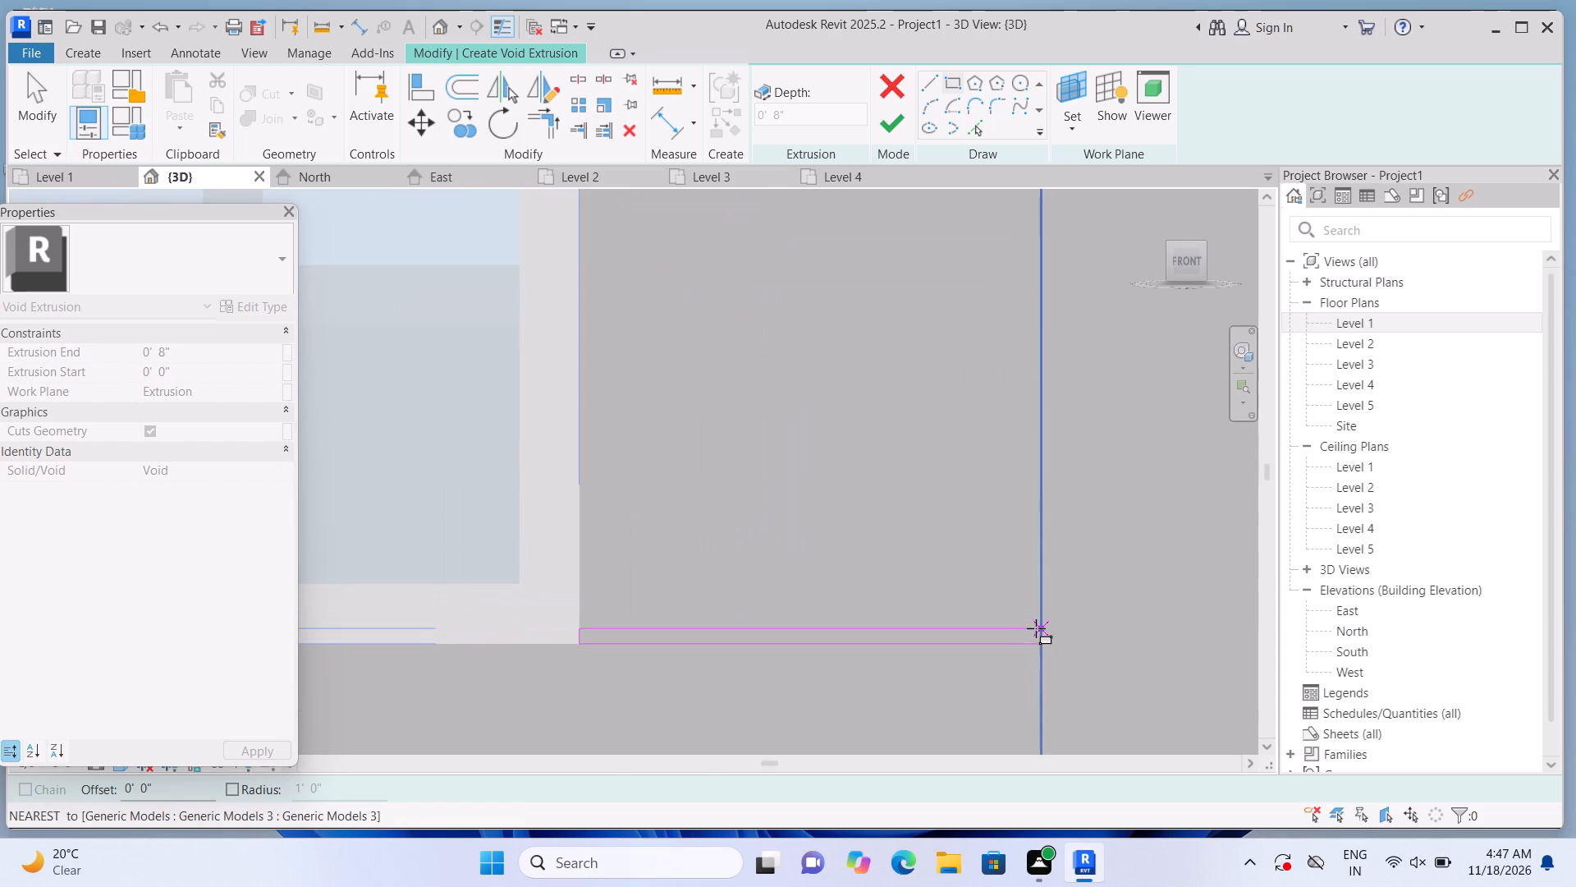
{"action": "left_click", "coordinate": [1036, 628]}
{"action": "key", "text": "Escape"}
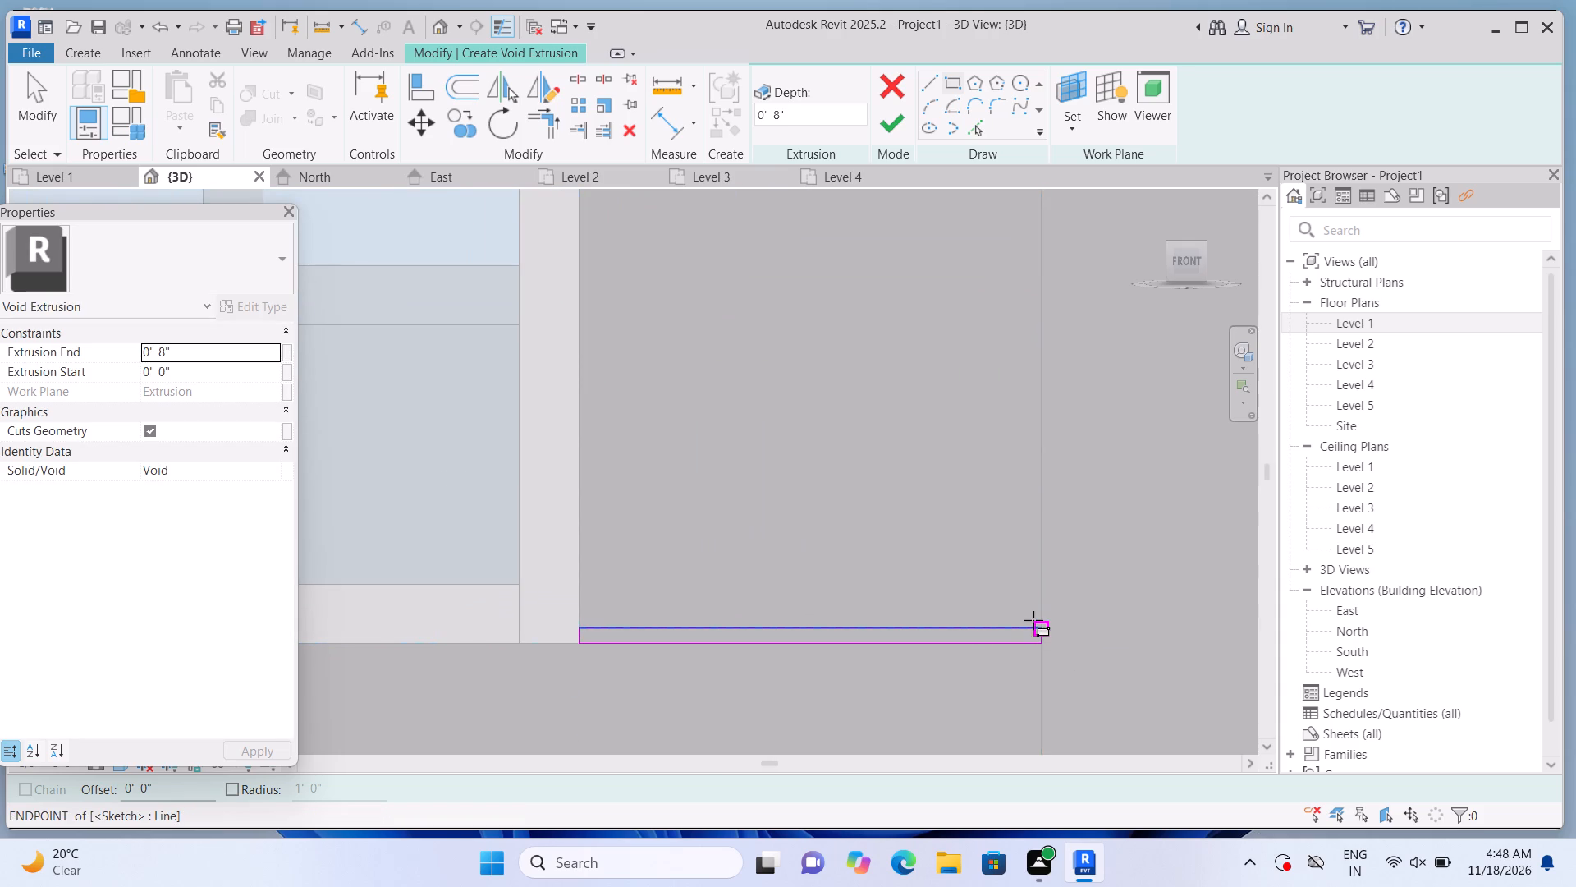
Sketch three thin strips, each about 1' 7" long, in the remaining gap above the bottom strip on the panel's right side.
{"action": "scroll", "coordinate": [1033, 620], "scroll_direction": "down", "scroll_amount": 4}
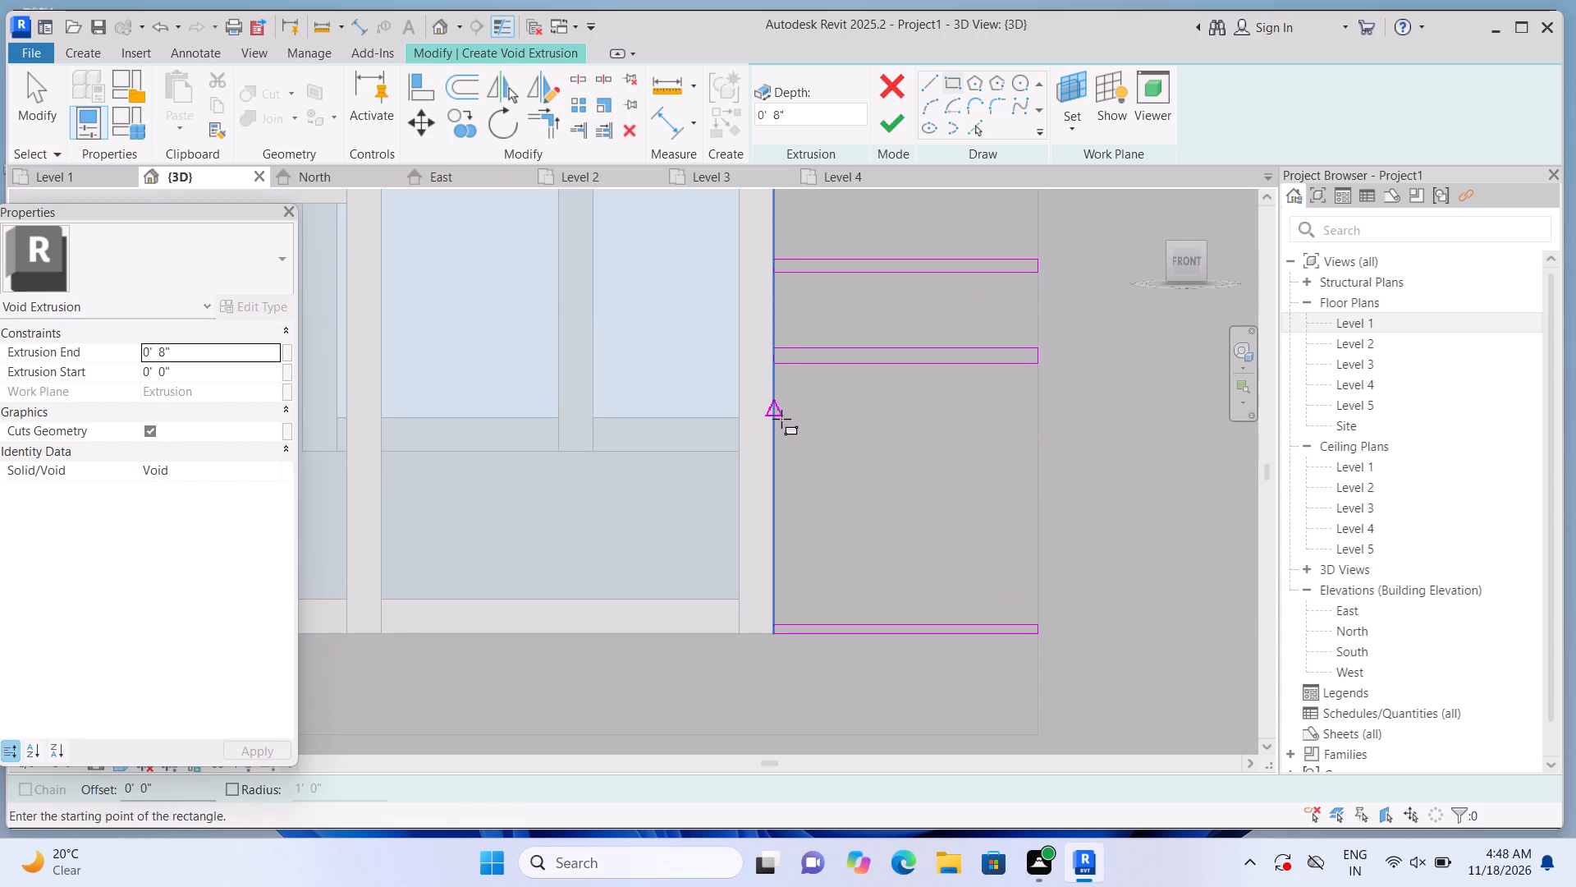
{"action": "left_click", "coordinate": [781, 419]}
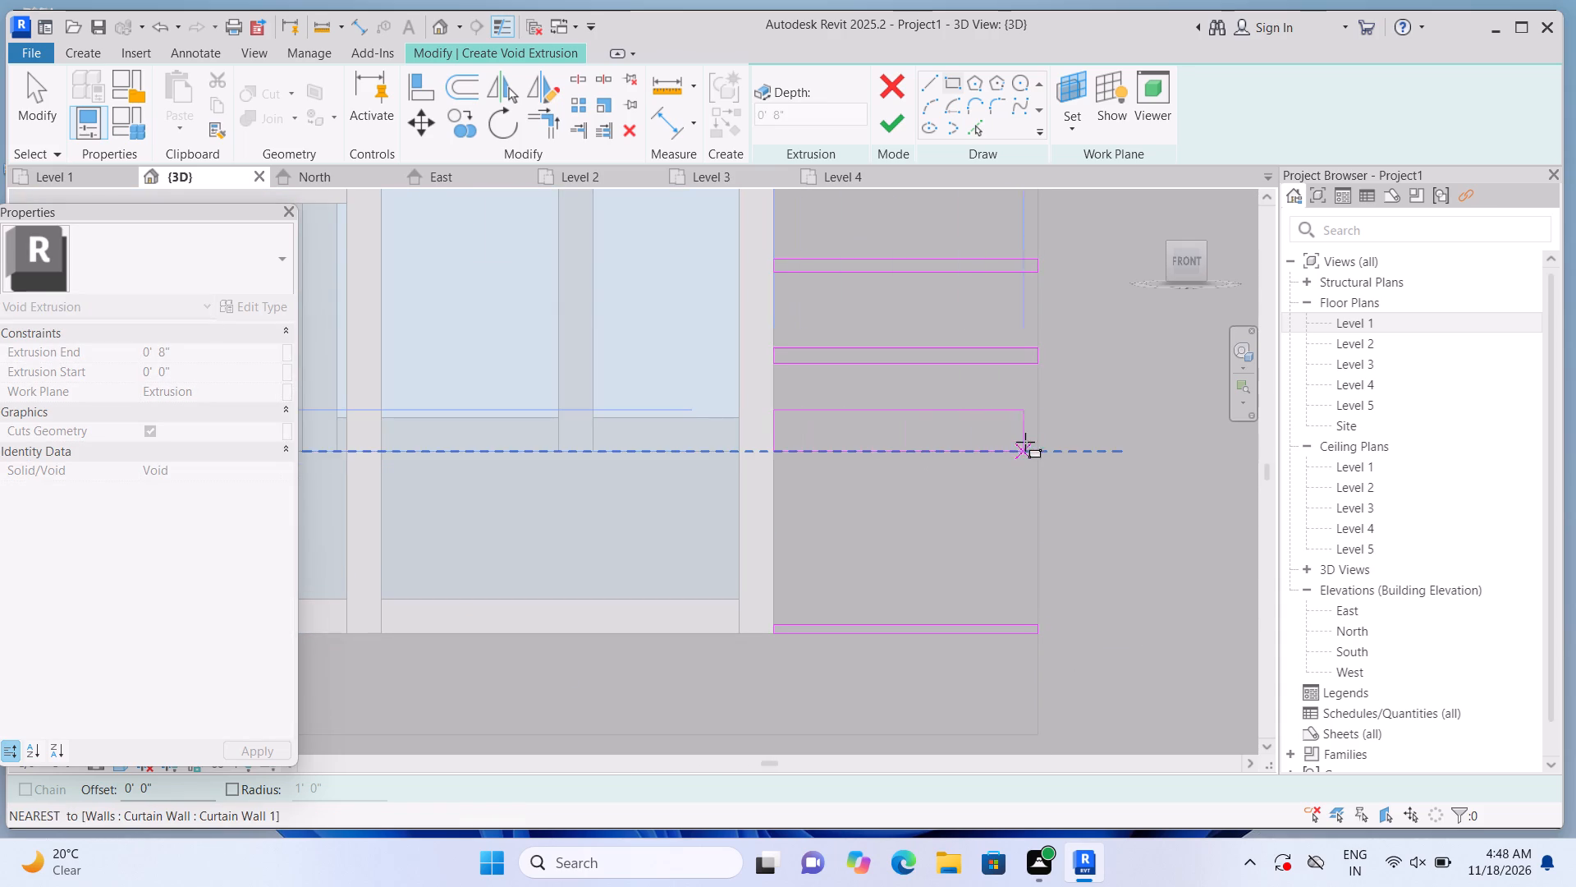
{"action": "left_click", "coordinate": [1033, 417]}
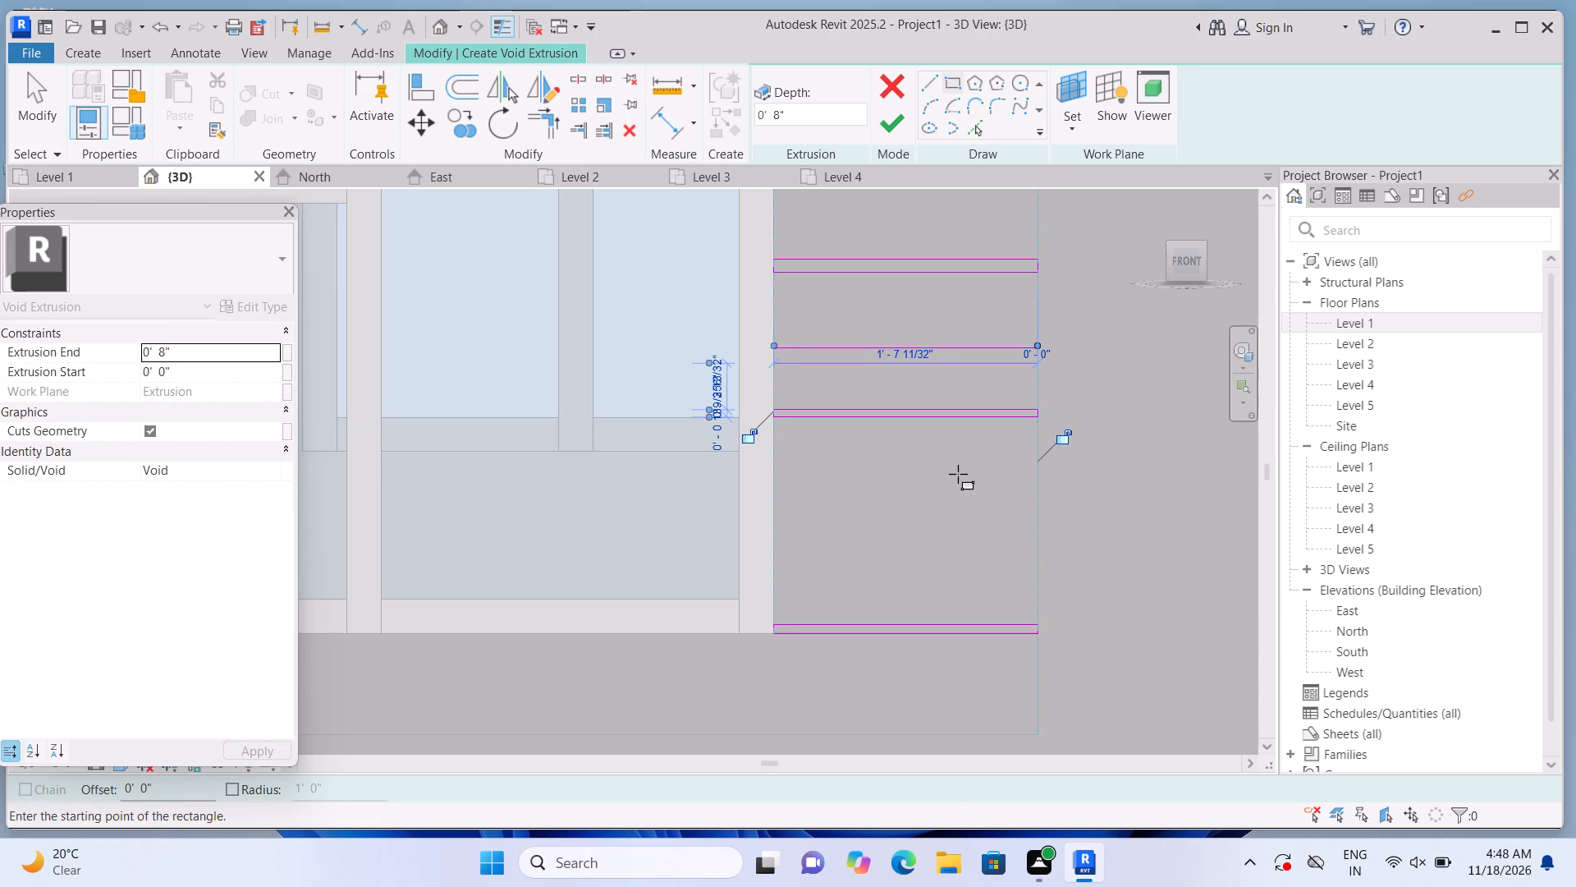
{"action": "key", "text": "Escape"}
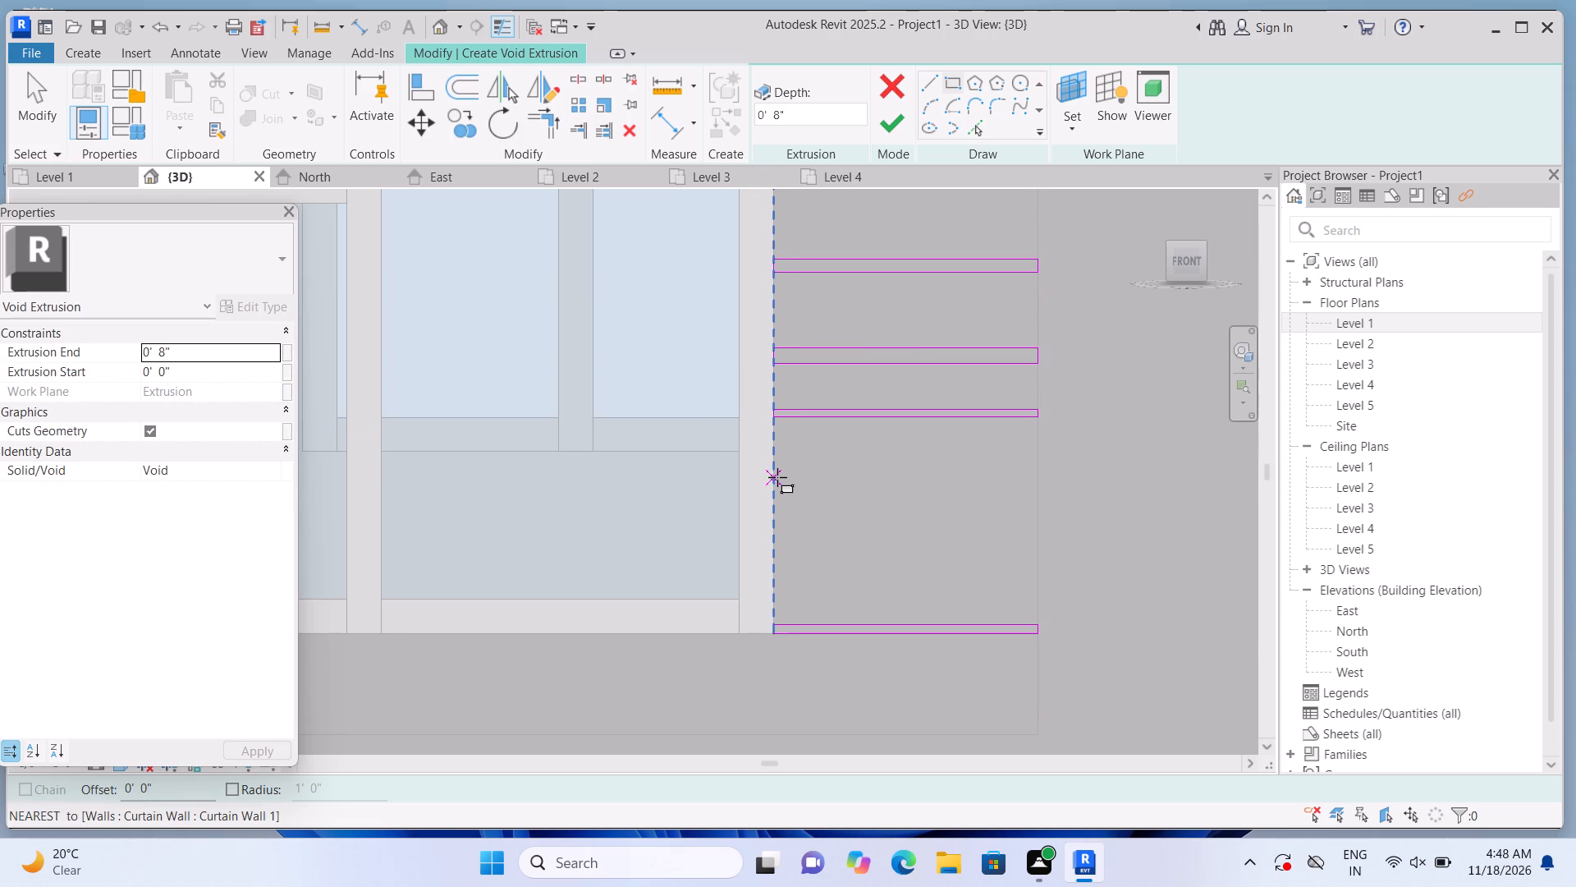
{"action": "left_click", "coordinate": [777, 477]}
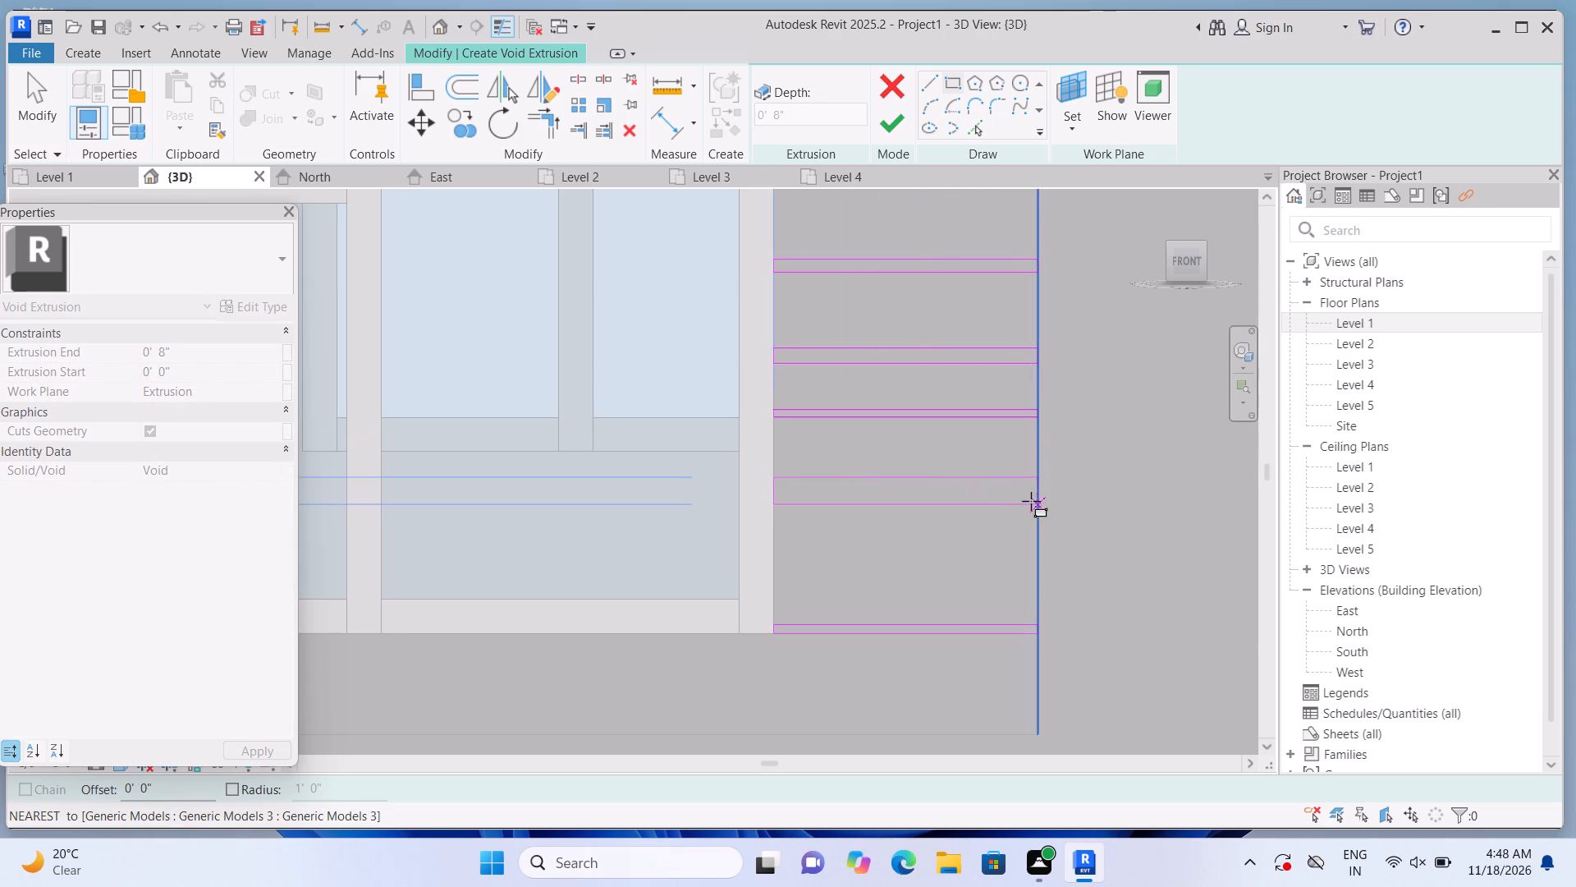
{"action": "left_click", "coordinate": [1031, 488]}
{"action": "key", "text": "Escape"}
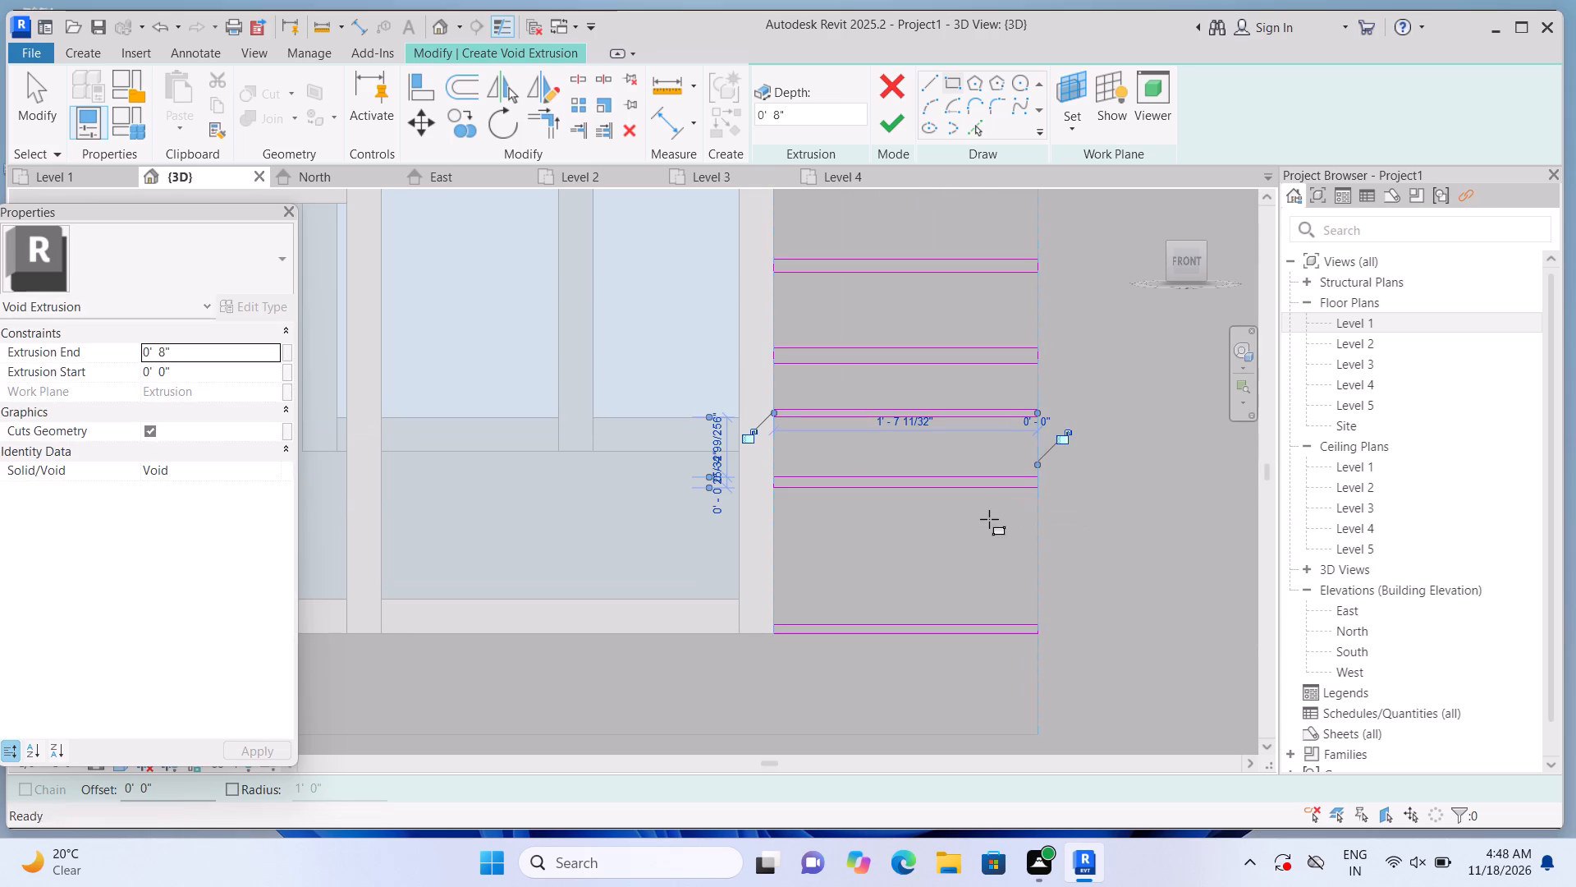
{"action": "left_click", "coordinate": [779, 555]}
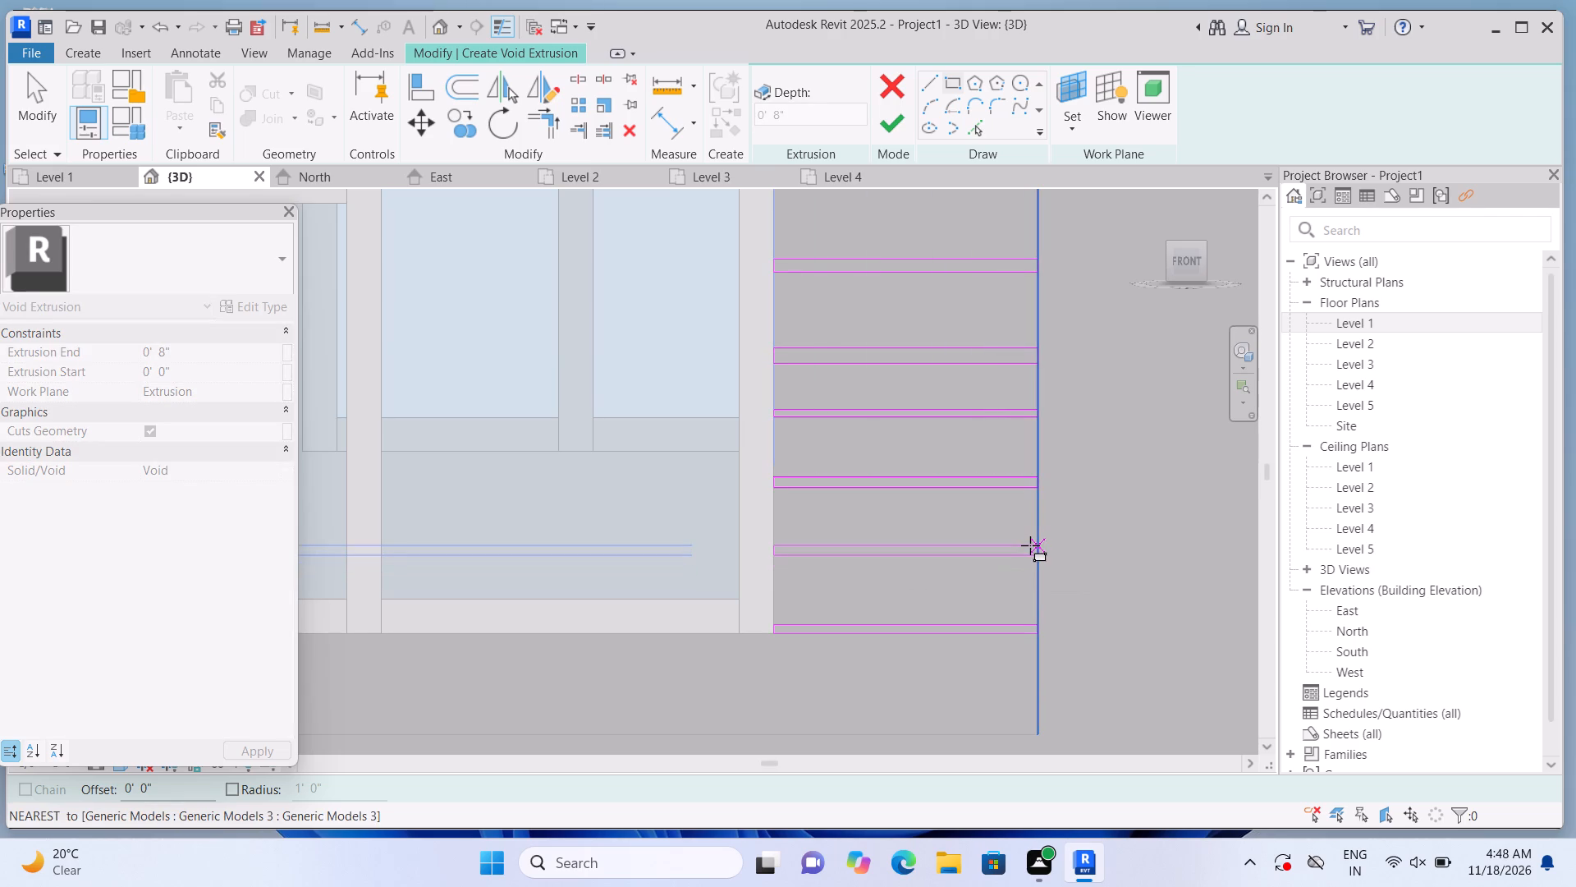
{"action": "left_click", "coordinate": [1030, 544]}
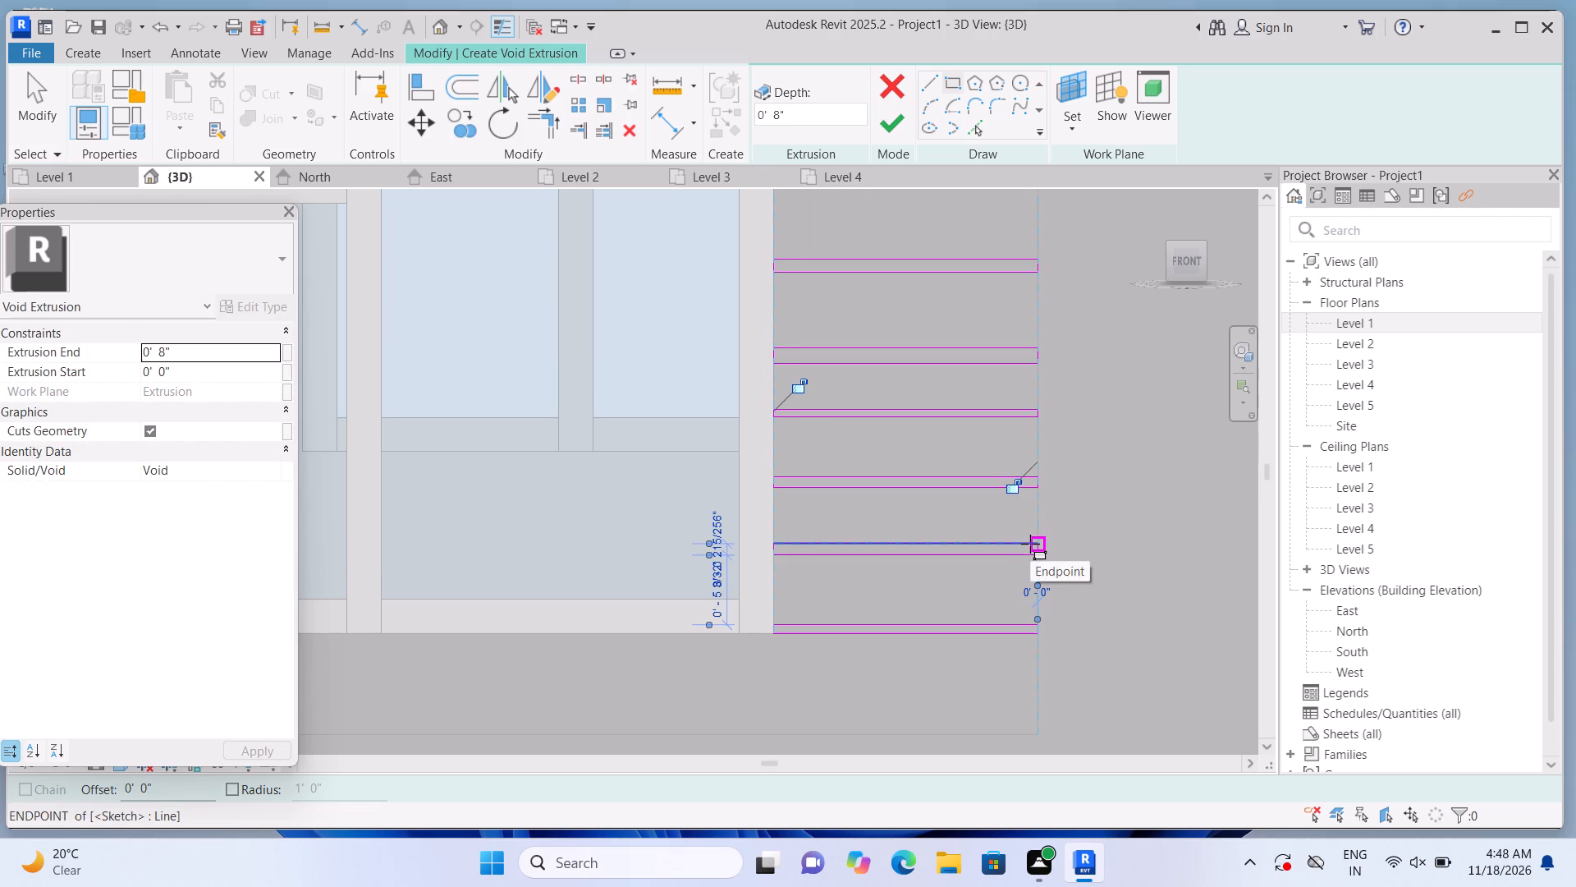
{"action": "key", "text": "Escape"}
Sketch a thin strip about 11' 2" long below the window, spanning from the panel's left edge to its right edge.
{"action": "scroll", "coordinate": [1030, 544], "scroll_direction": "down", "scroll_amount": 7}
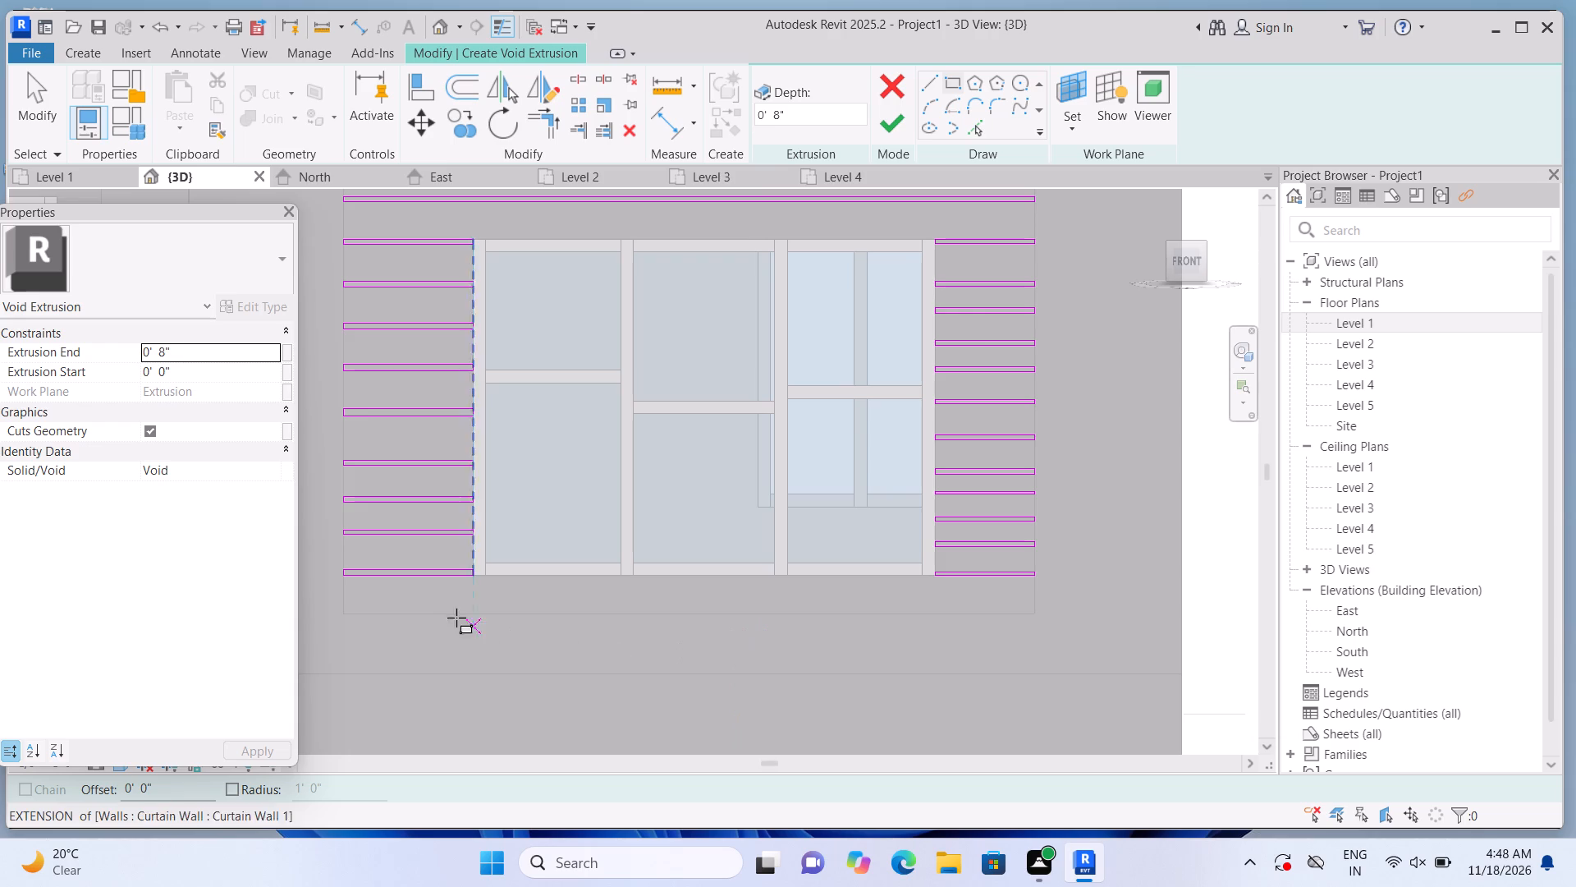
{"action": "scroll", "coordinate": [416, 600], "scroll_direction": "up", "scroll_amount": 4}
{"action": "scroll", "coordinate": [400, 585], "scroll_direction": "down", "scroll_amount": 4}
{"action": "scroll", "coordinate": [319, 592], "scroll_direction": "up", "scroll_amount": 3}
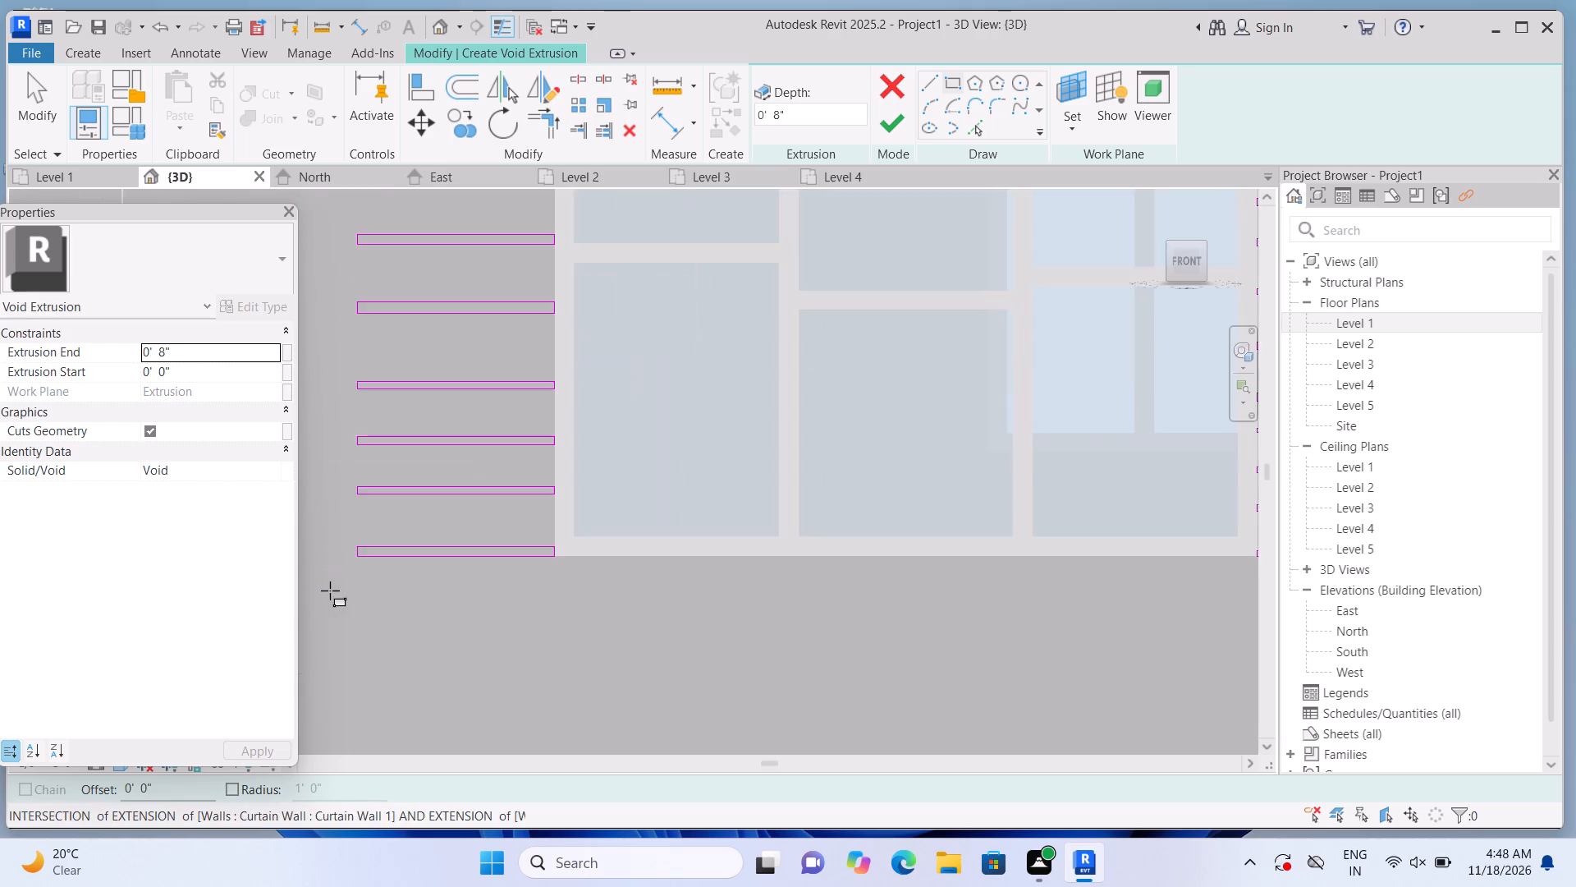
{"action": "scroll", "coordinate": [330, 591], "scroll_direction": "up", "scroll_amount": 9}
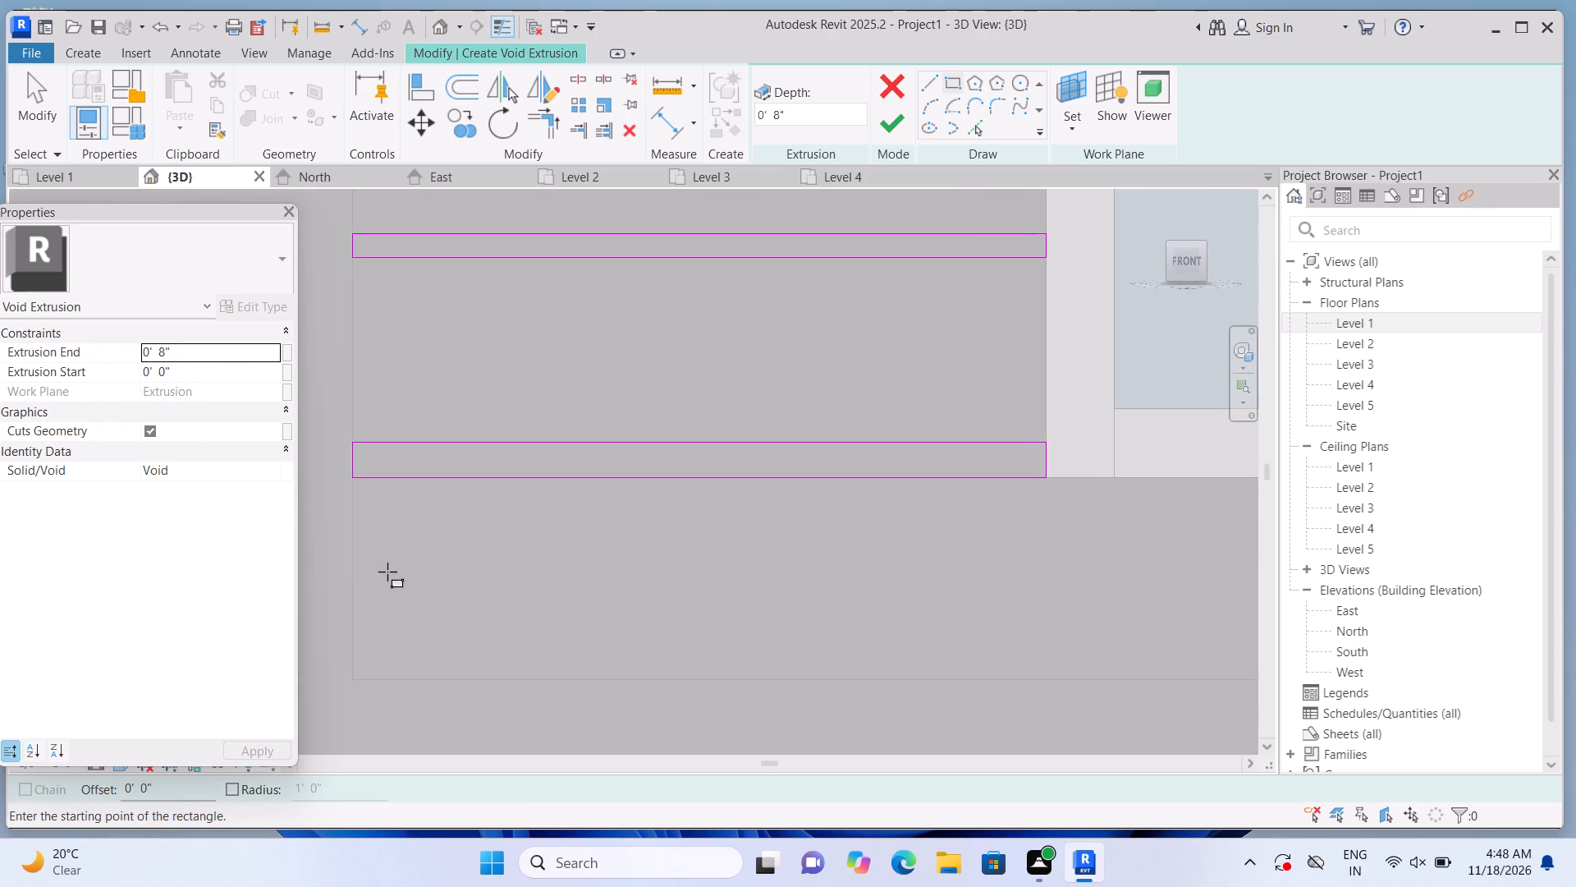
{"action": "left_click", "coordinate": [353, 586]}
{"action": "scroll", "coordinate": [744, 620], "scroll_direction": "down", "scroll_amount": 1}
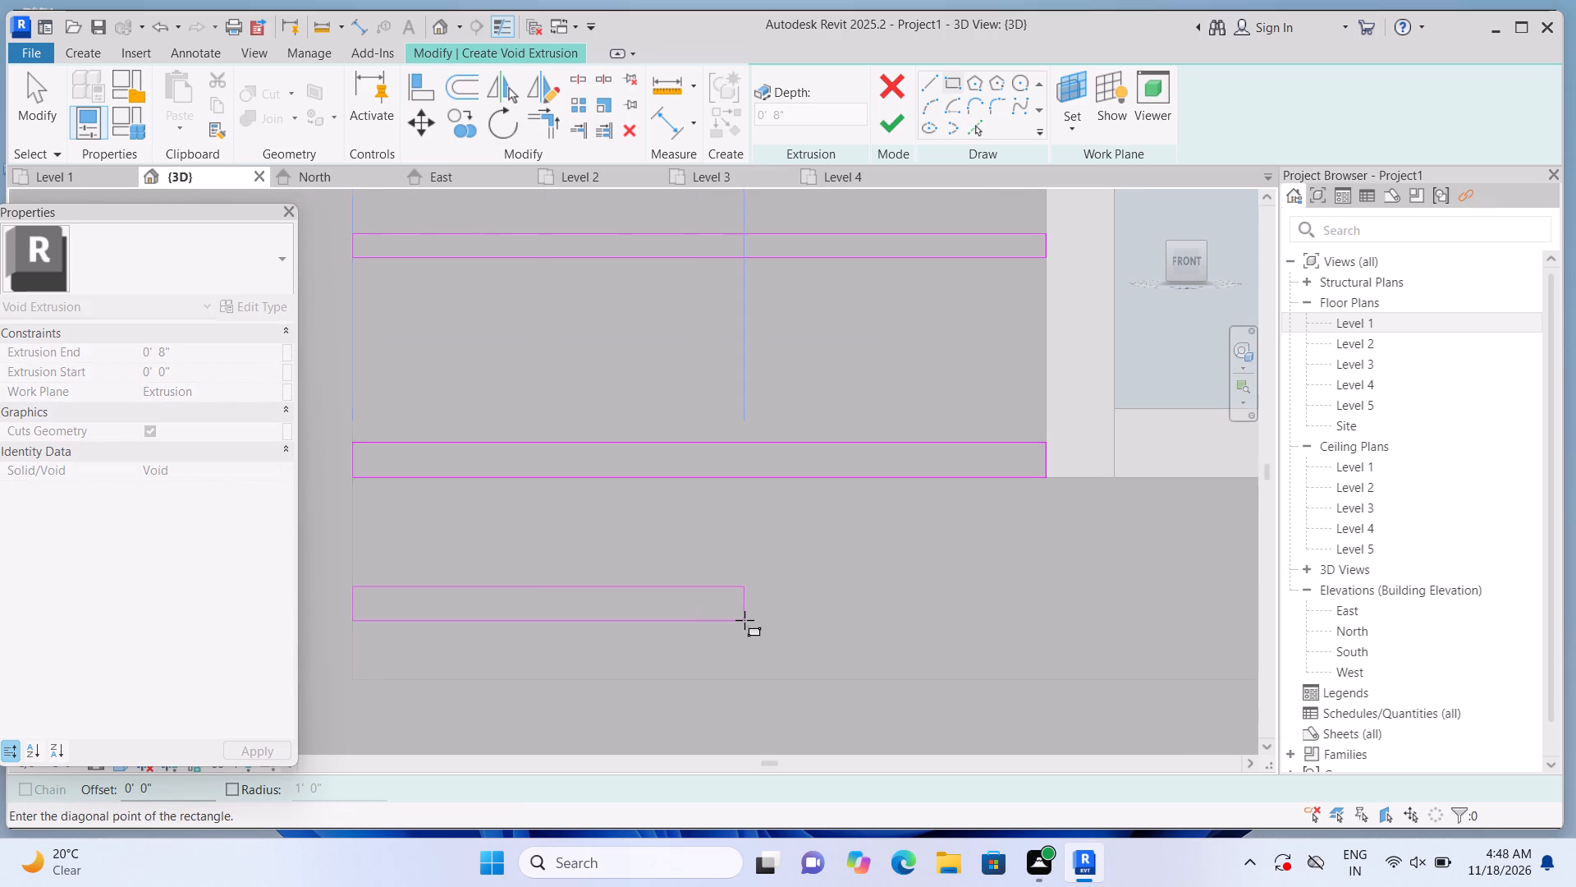
{"action": "scroll", "coordinate": [744, 620], "scroll_direction": "down", "scroll_amount": 14}
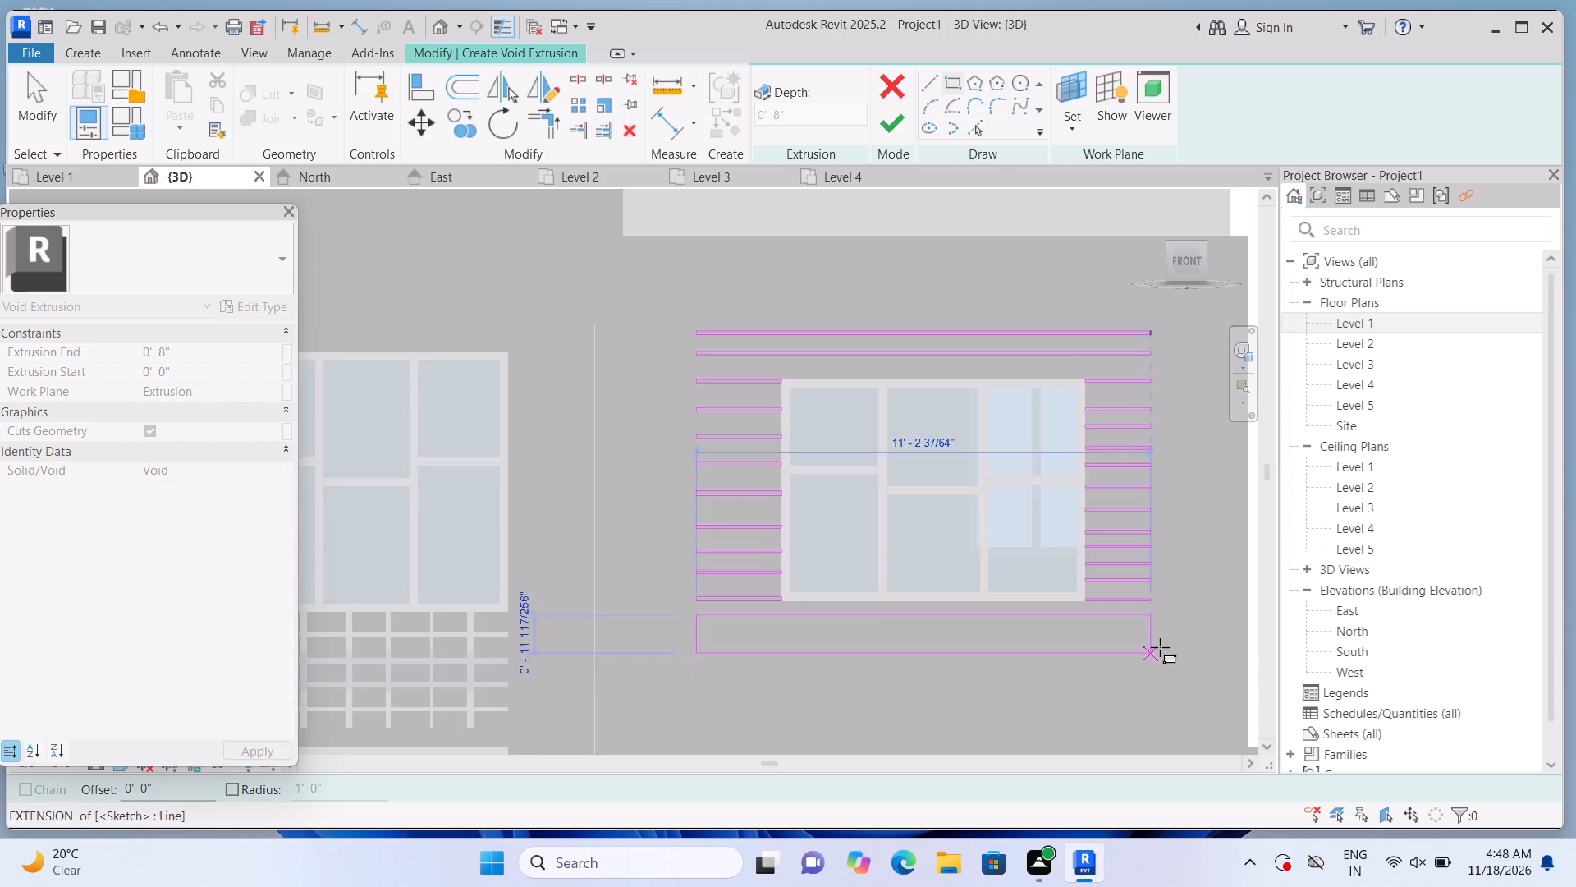
{"action": "scroll", "coordinate": [1161, 646], "scroll_direction": "up", "scroll_amount": 12}
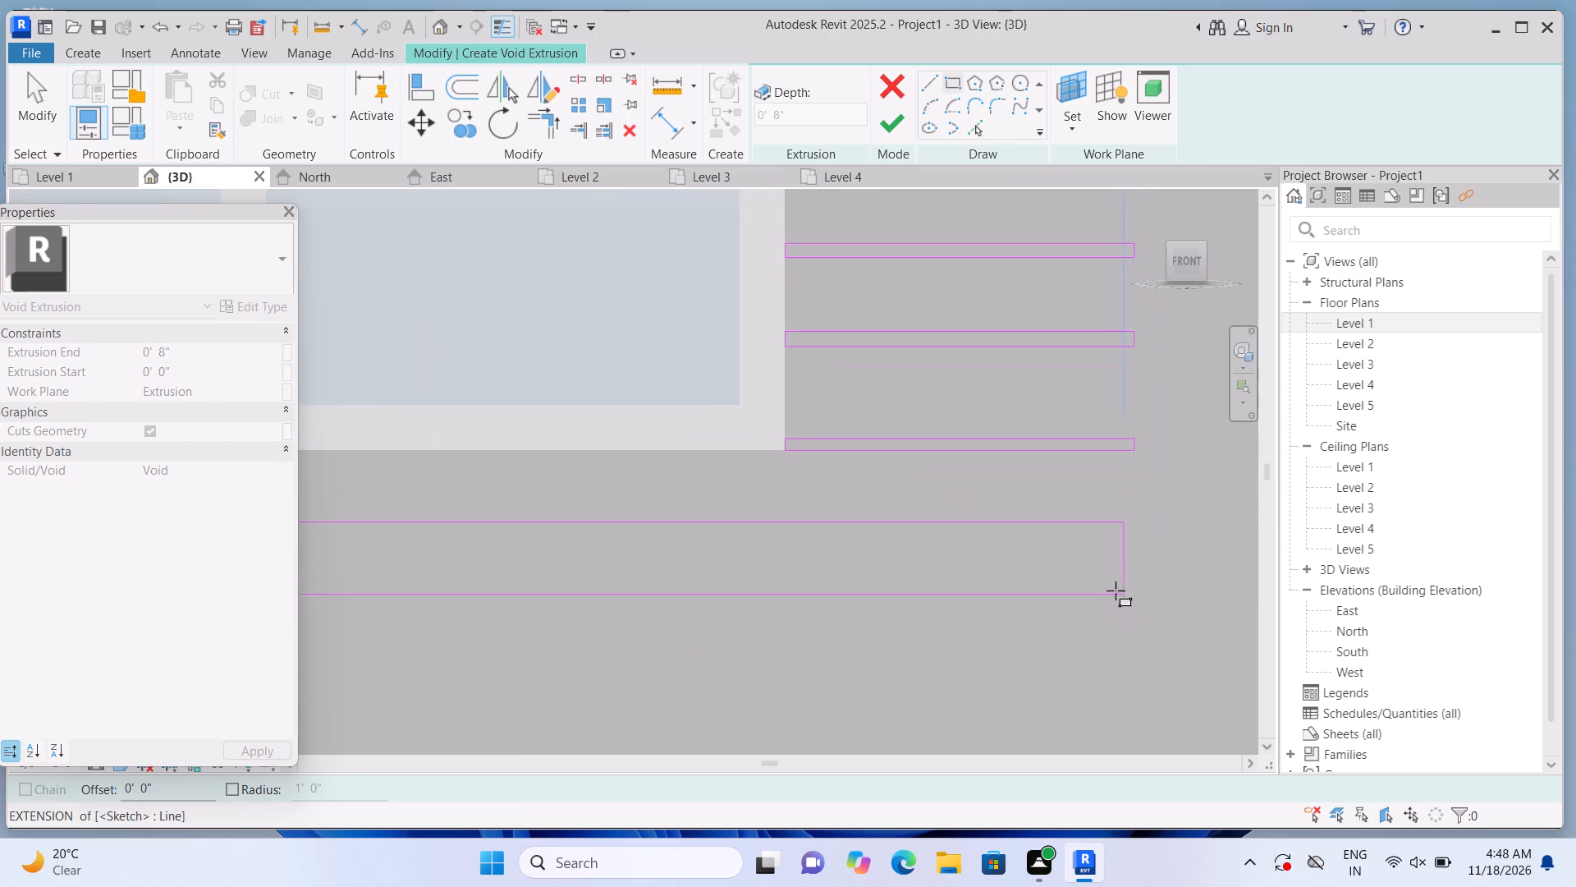
{"action": "left_click", "coordinate": [1131, 532]}
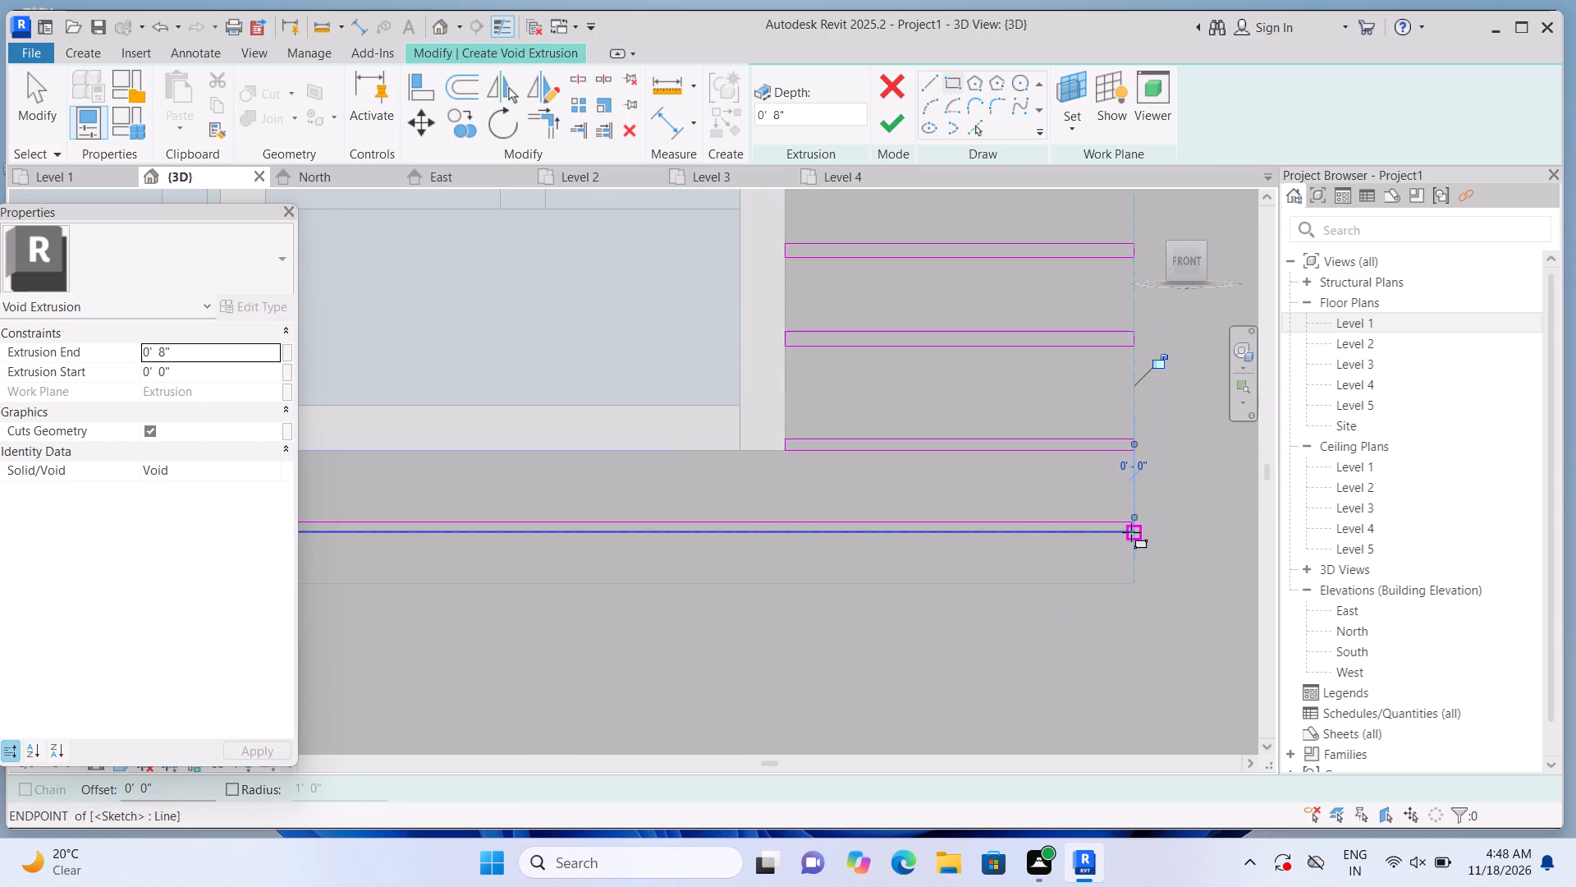
{"action": "key", "text": "Escape"}
Set the void's extrusion end to 1" and finish the horizontal groove extrusion.
{"action": "scroll", "coordinate": [1123, 549], "scroll_direction": "down", "scroll_amount": 6}
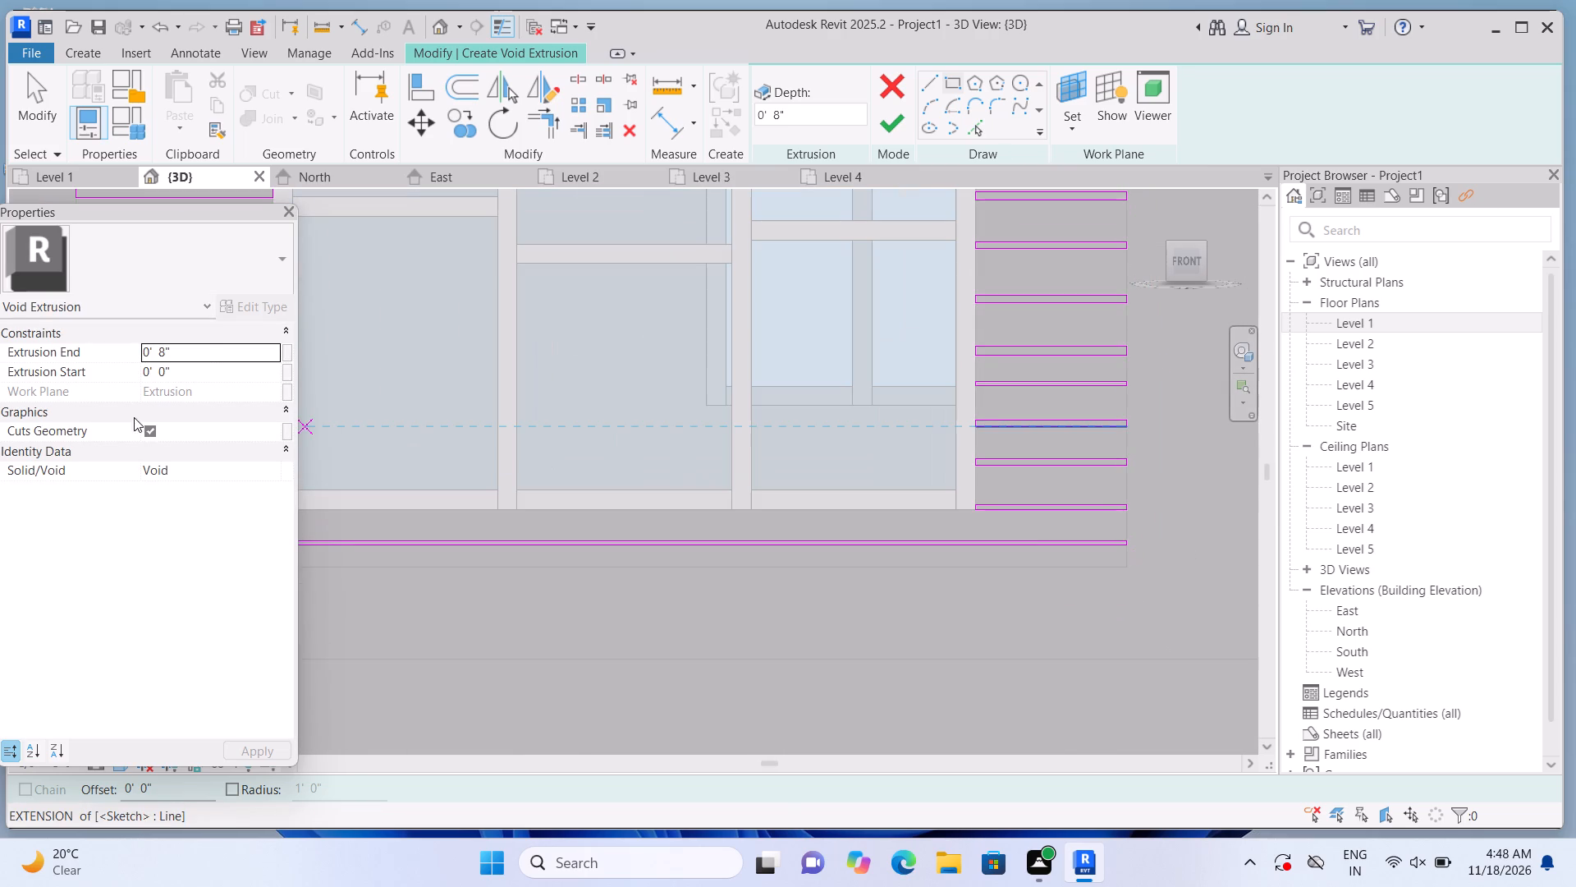
{"action": "left_click", "coordinate": [208, 347]}
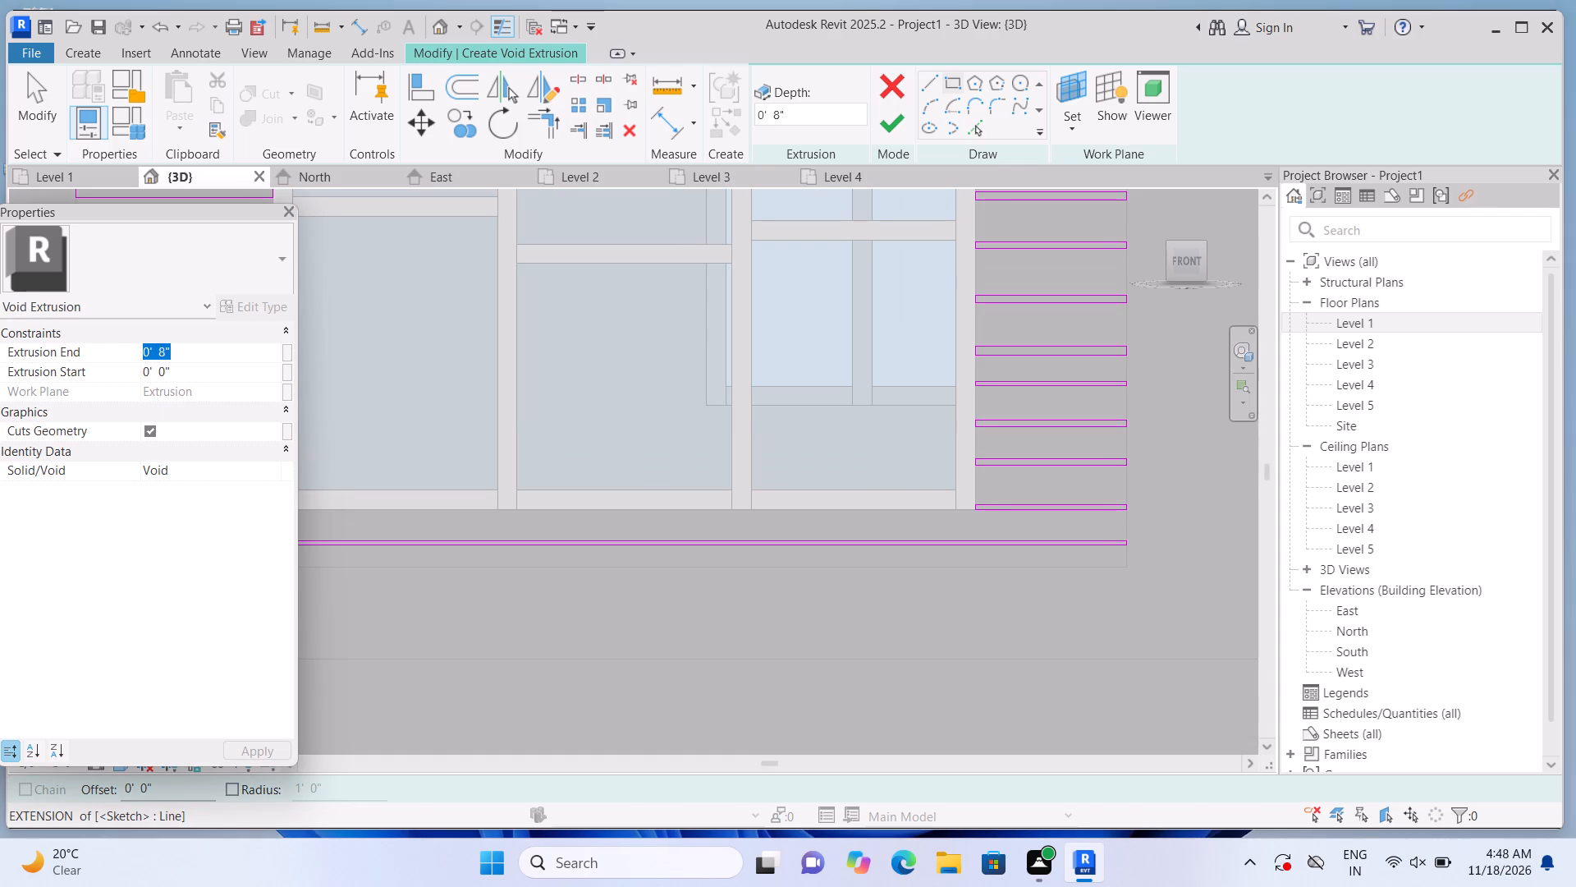
{"action": "type", "text": "1\""}
{"action": "key", "text": "Return"}
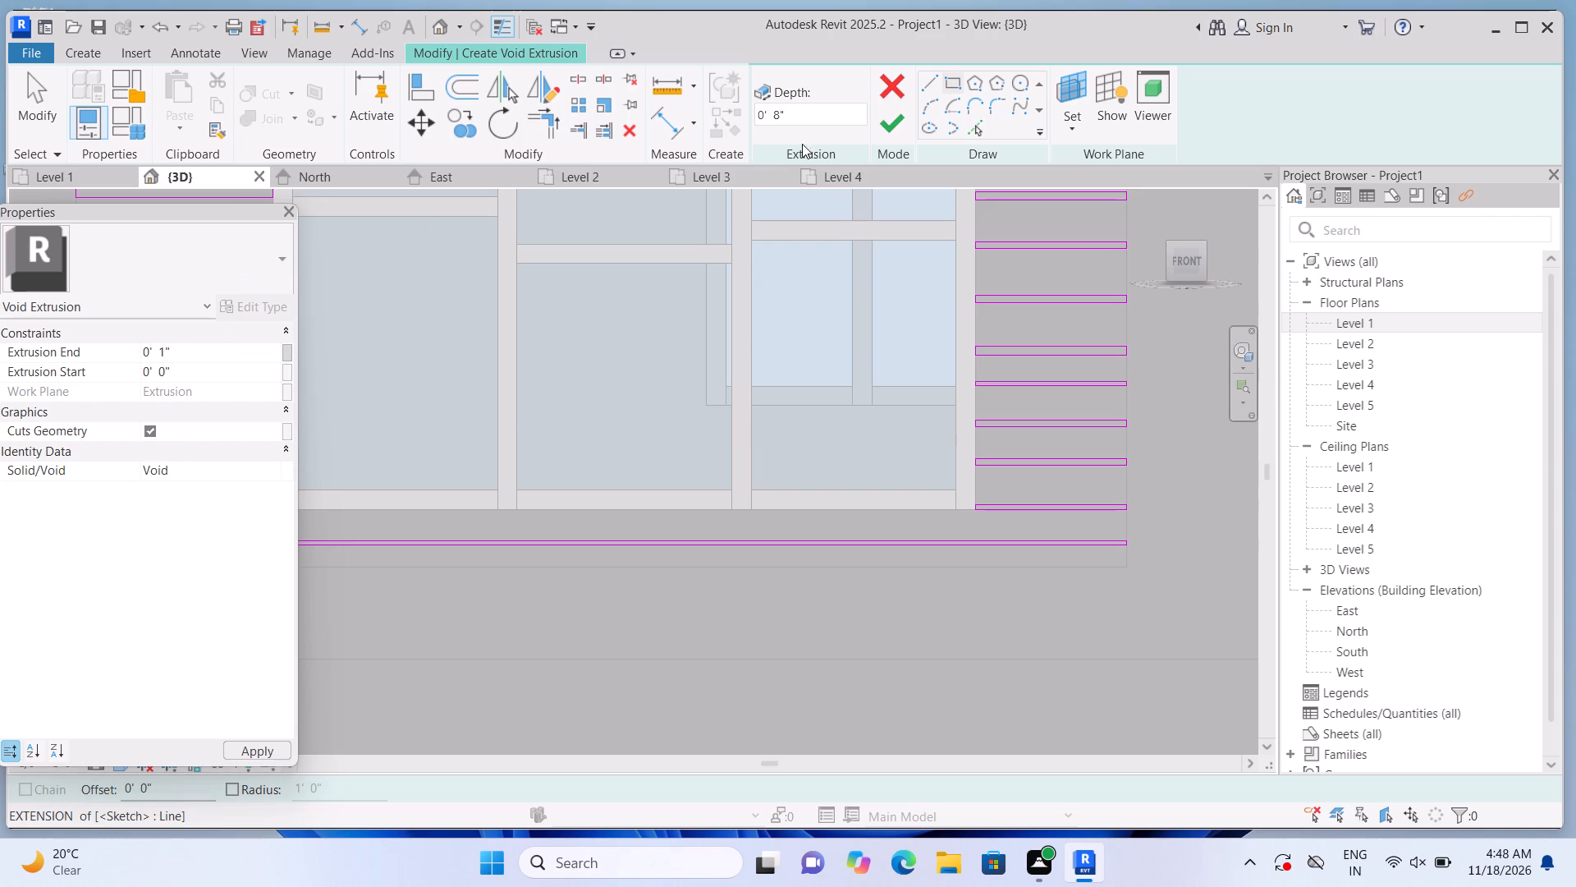
{"action": "left_click", "coordinate": [891, 121]}
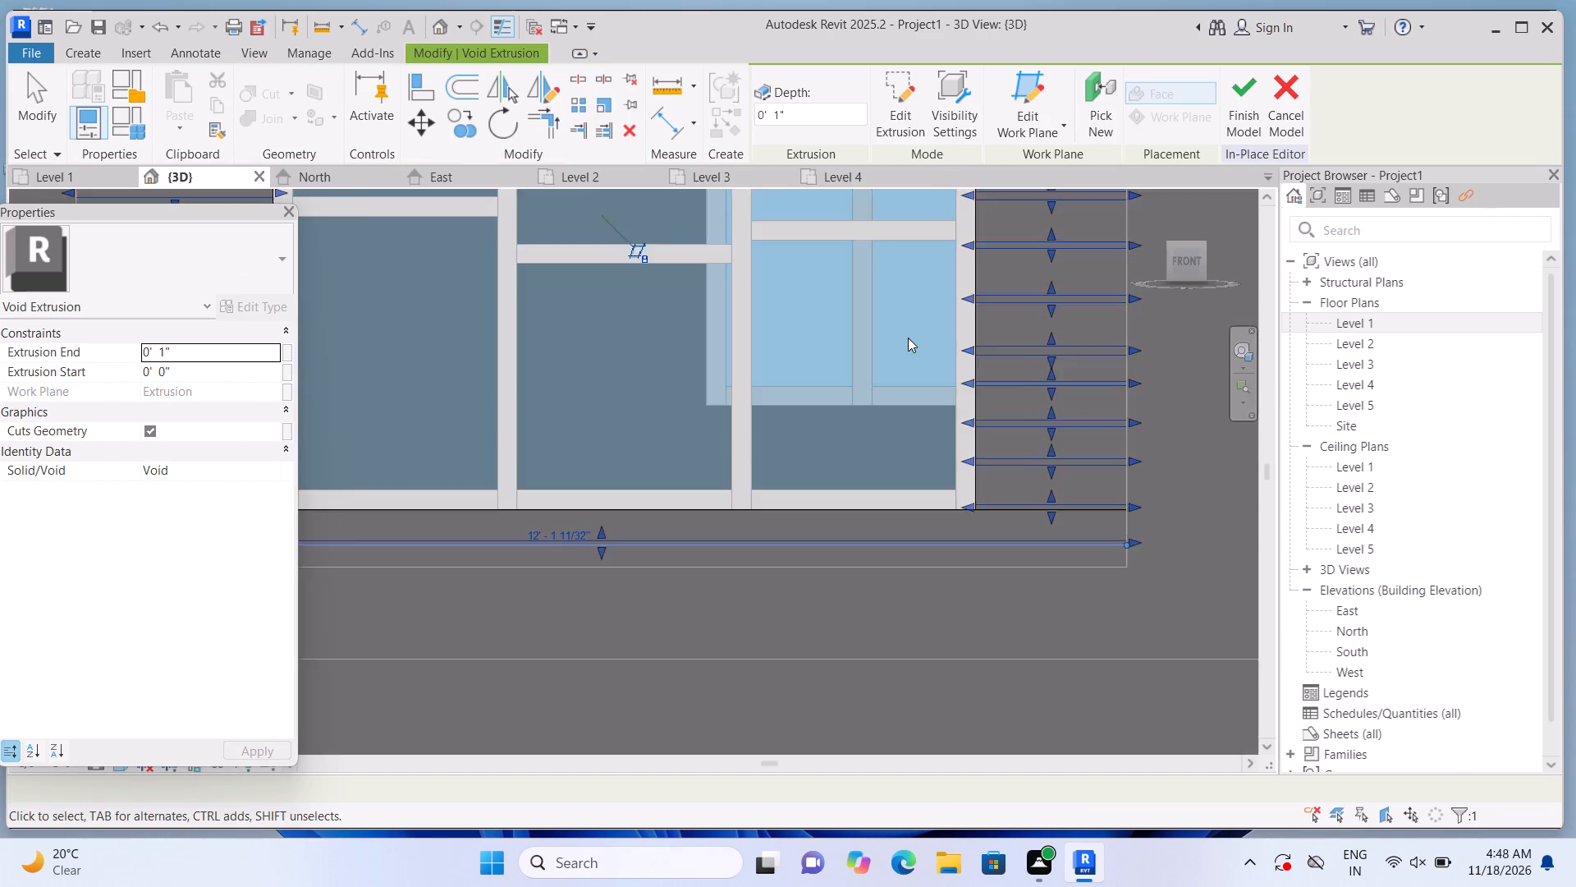
{"action": "scroll", "coordinate": [908, 340], "scroll_direction": "down", "scroll_amount": 10}
{"action": "left_click", "coordinate": [1158, 361]}
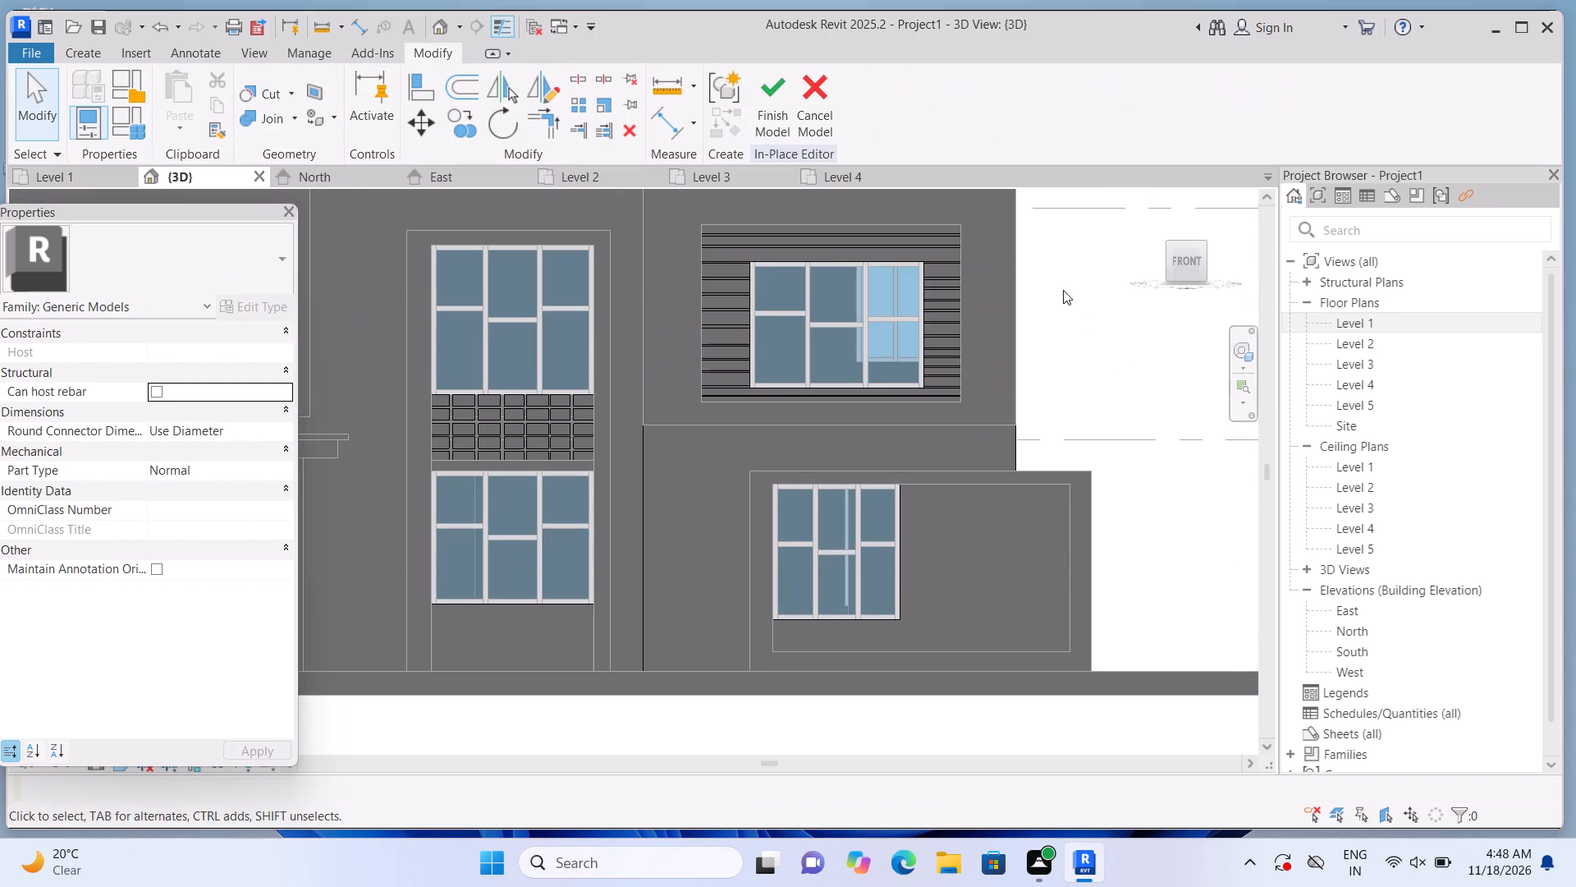
Start another void extrusion with the grooved panel's front face as work plane, using the Rectangle sketch tool.
{"action": "scroll", "coordinate": [910, 173], "scroll_direction": "up", "scroll_amount": 6}
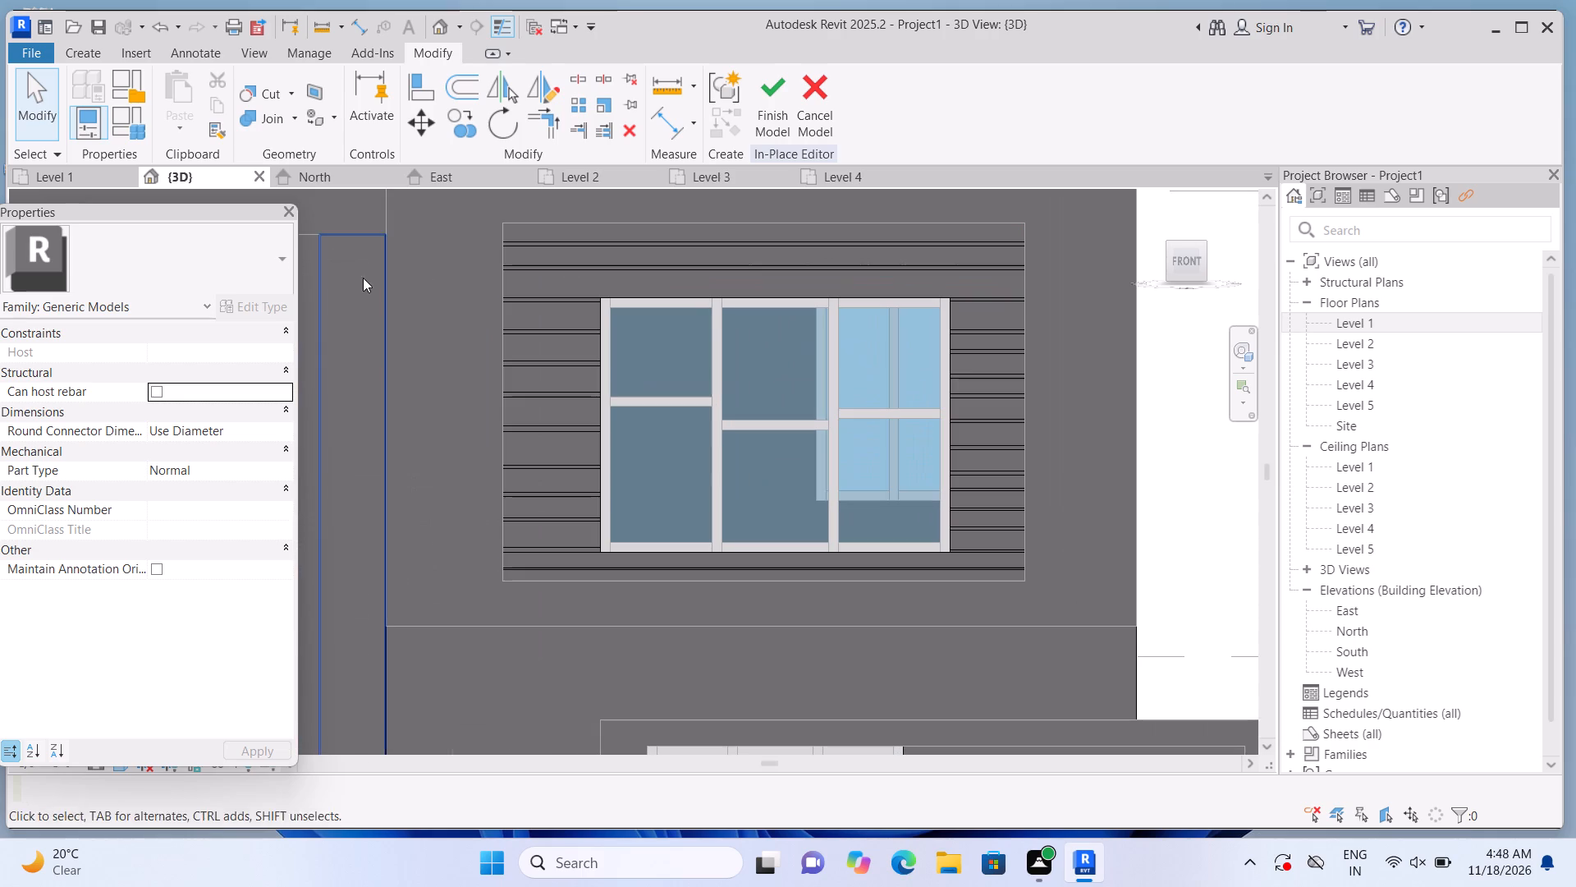
{"action": "left_click", "coordinate": [84, 56]}
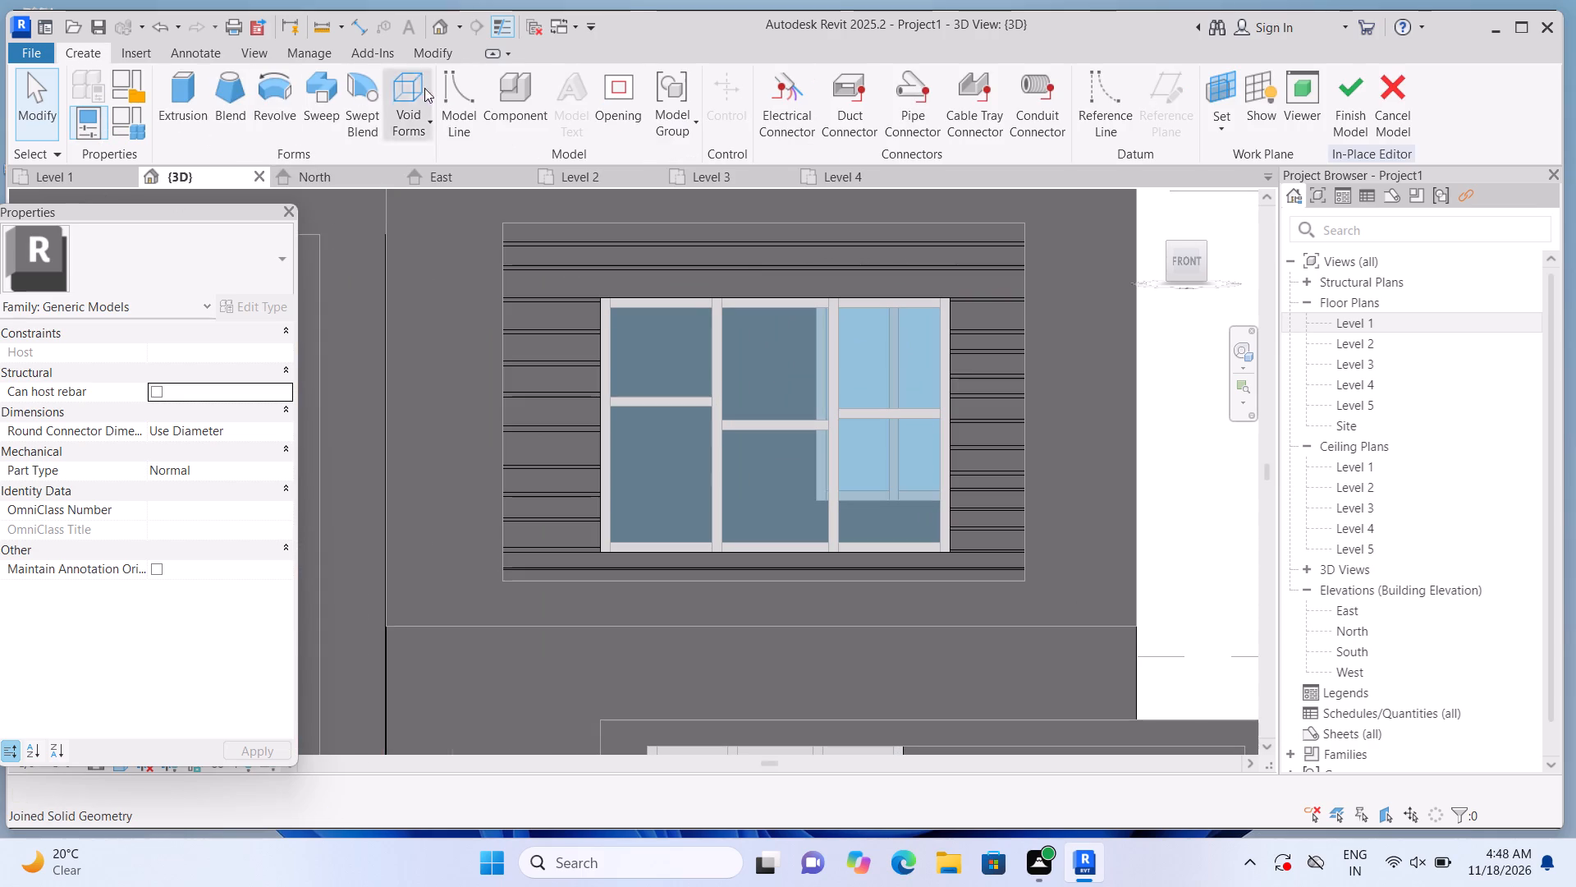
{"action": "left_click", "coordinate": [428, 117]}
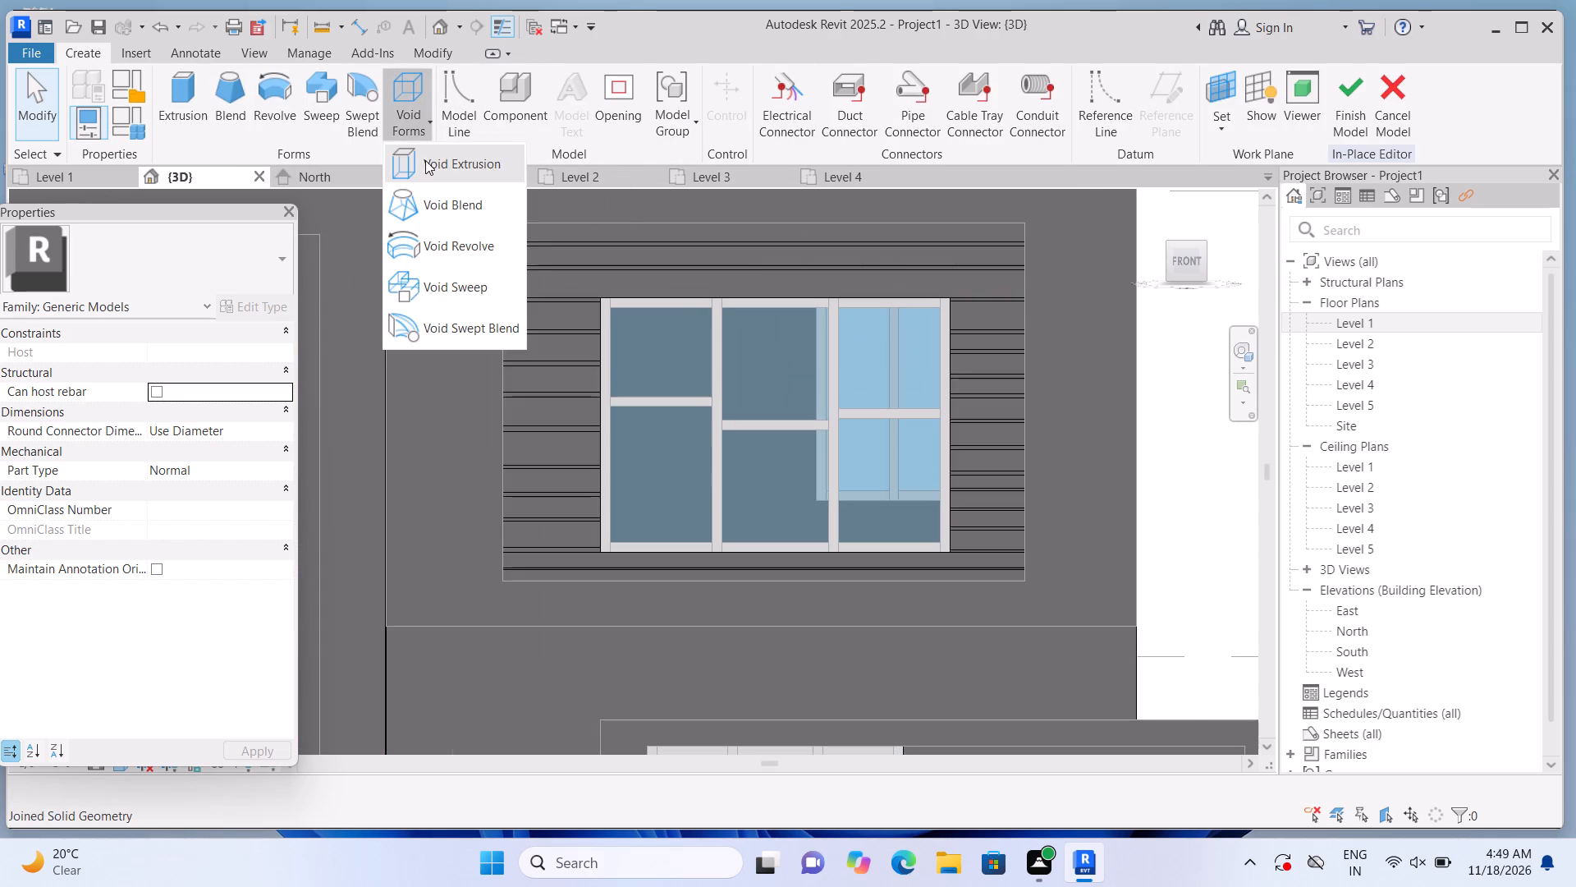
{"action": "left_click", "coordinate": [425, 160]}
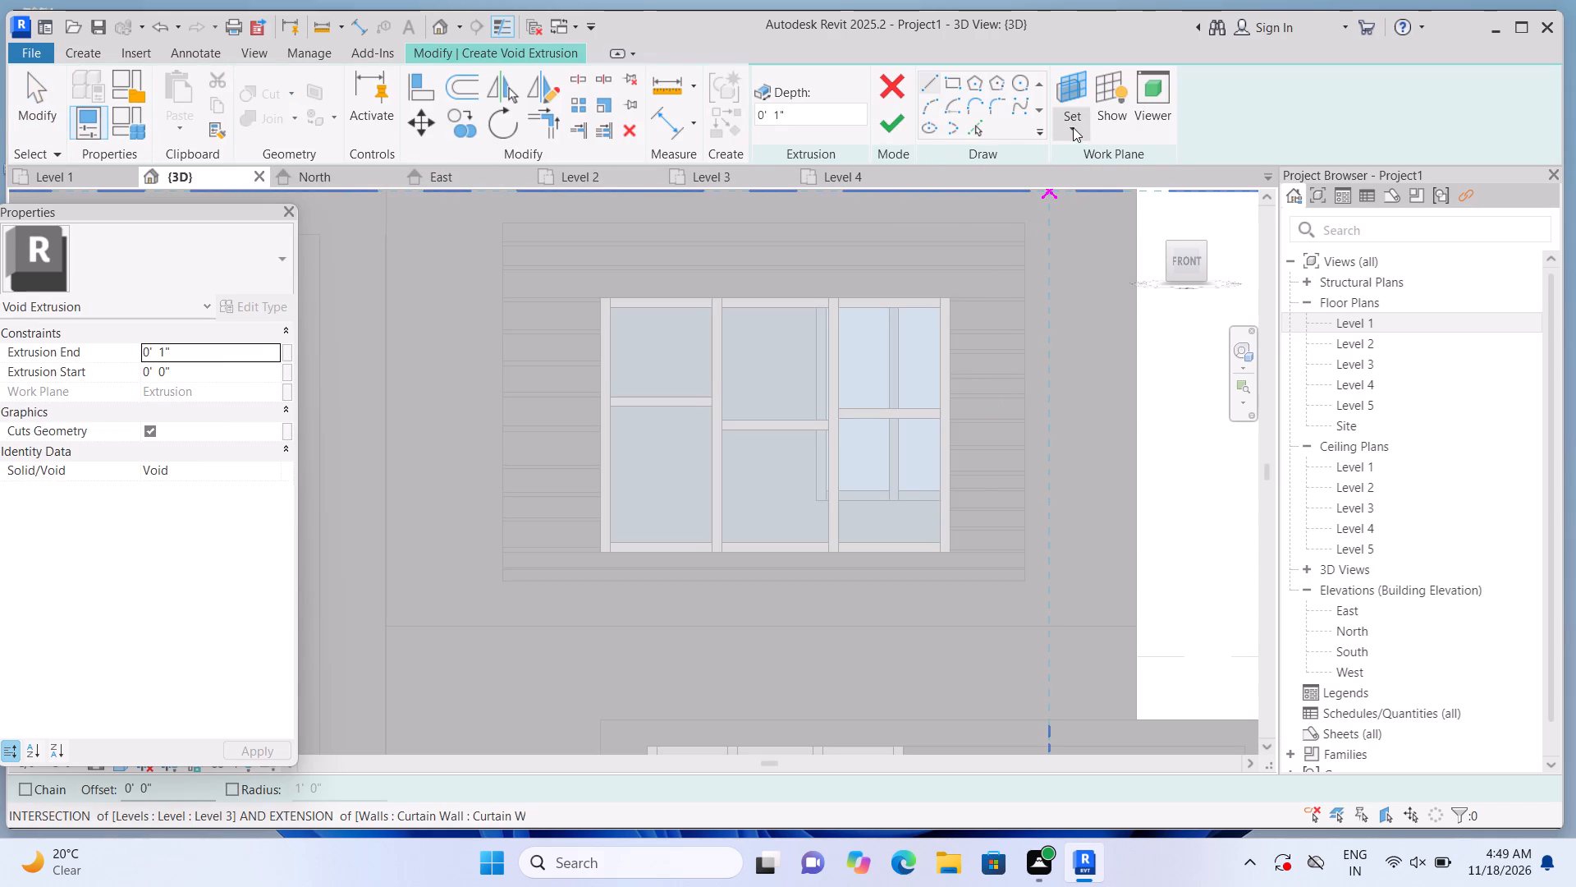
{"action": "left_click", "coordinate": [1073, 127]}
{"action": "left_click", "coordinate": [1097, 205]}
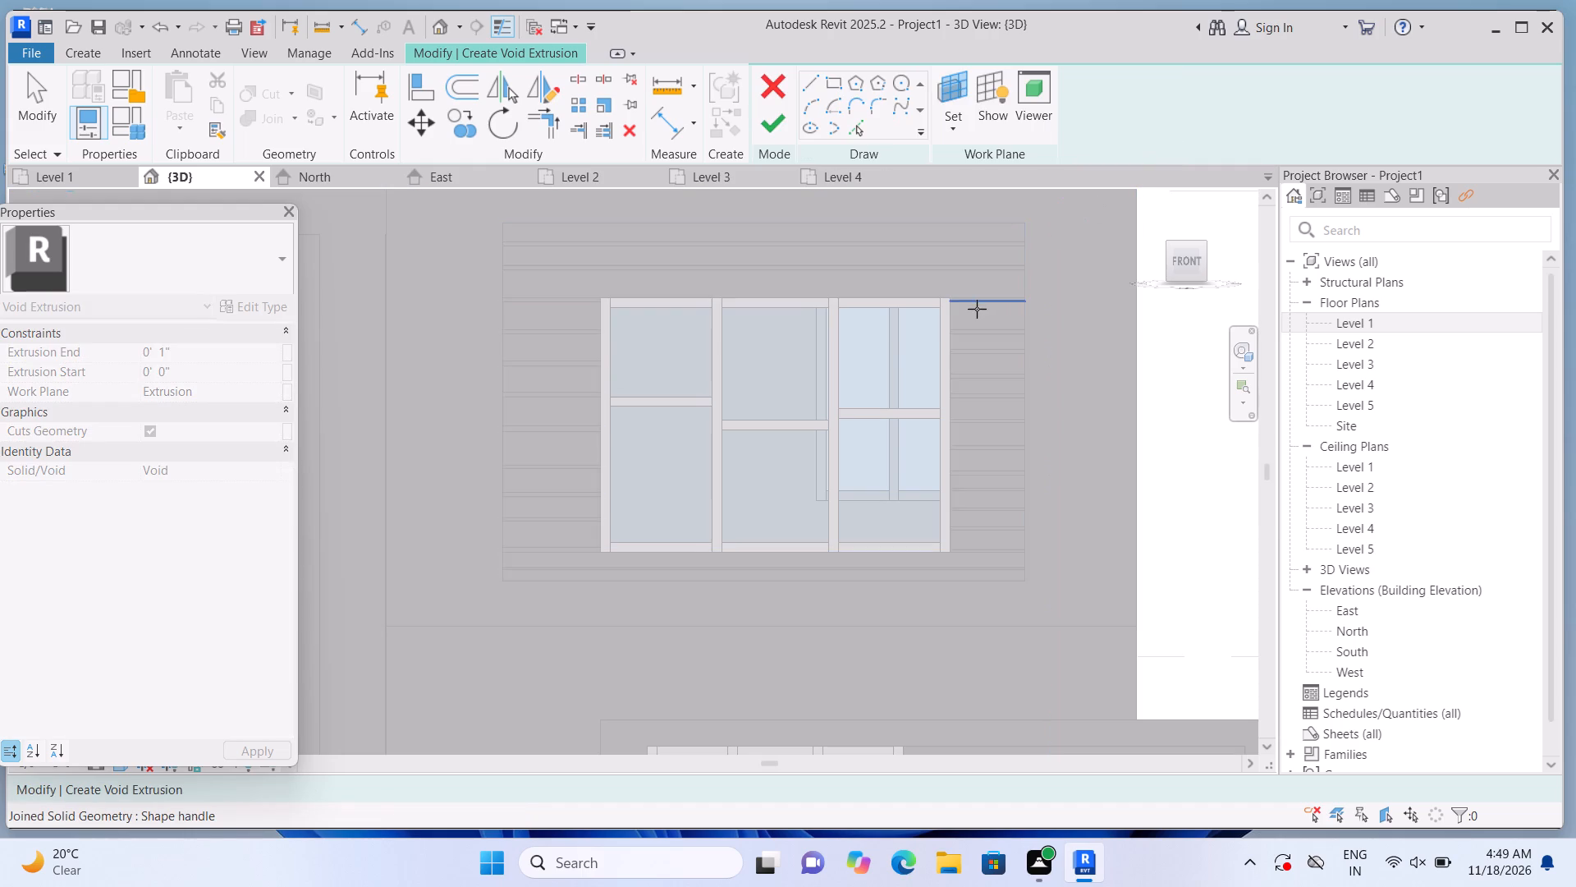
{"action": "left_click", "coordinate": [991, 281]}
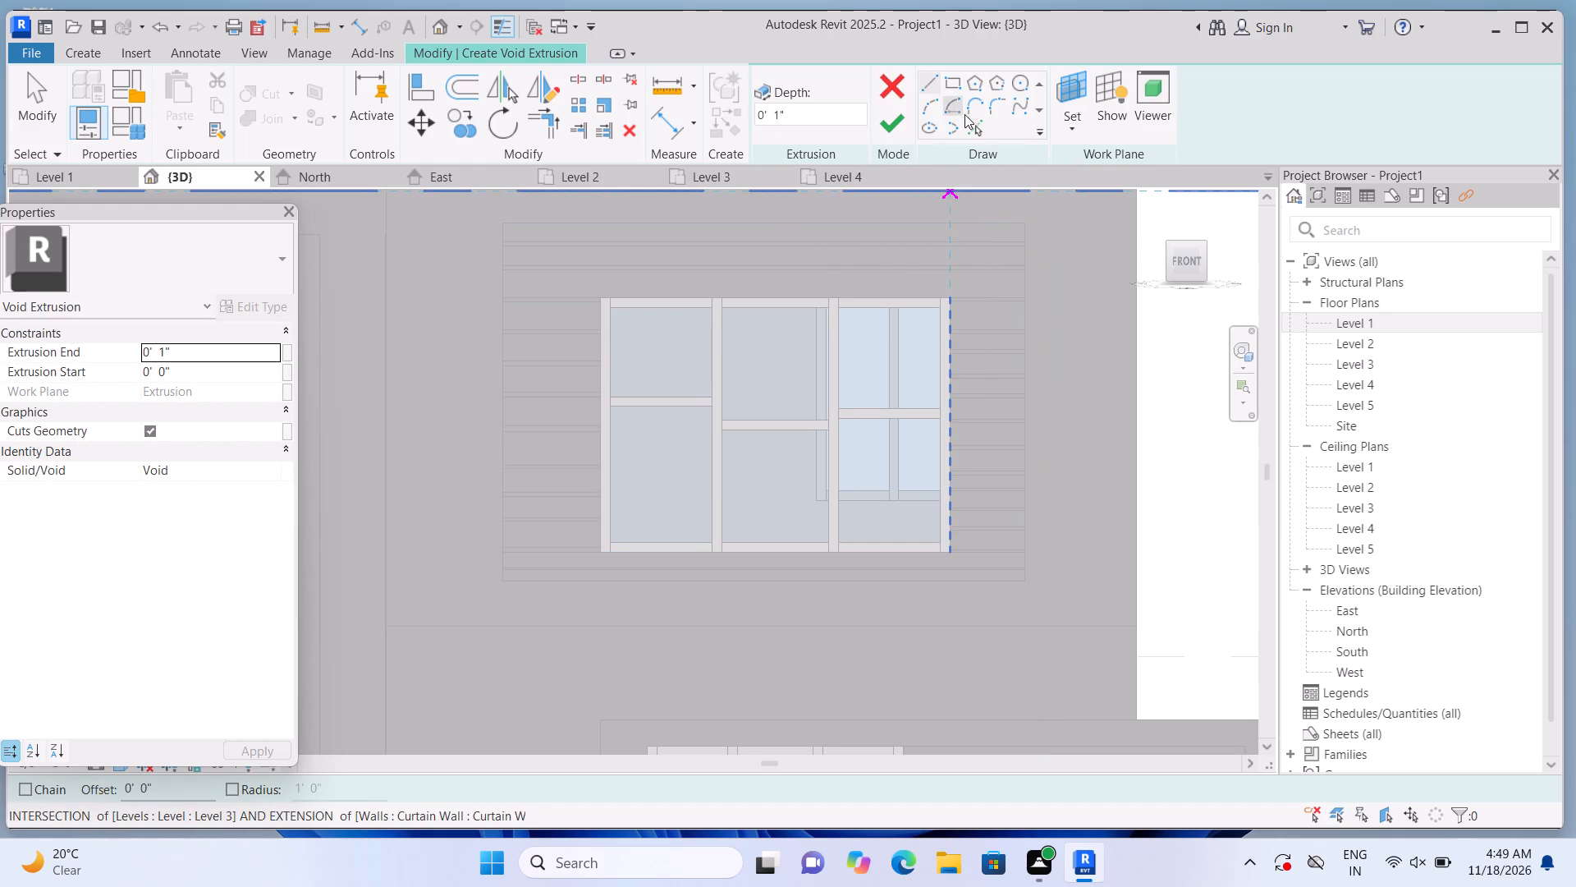
{"action": "left_click", "coordinate": [951, 81]}
{"action": "scroll", "coordinate": [602, 283], "scroll_direction": "up", "scroll_amount": 1}
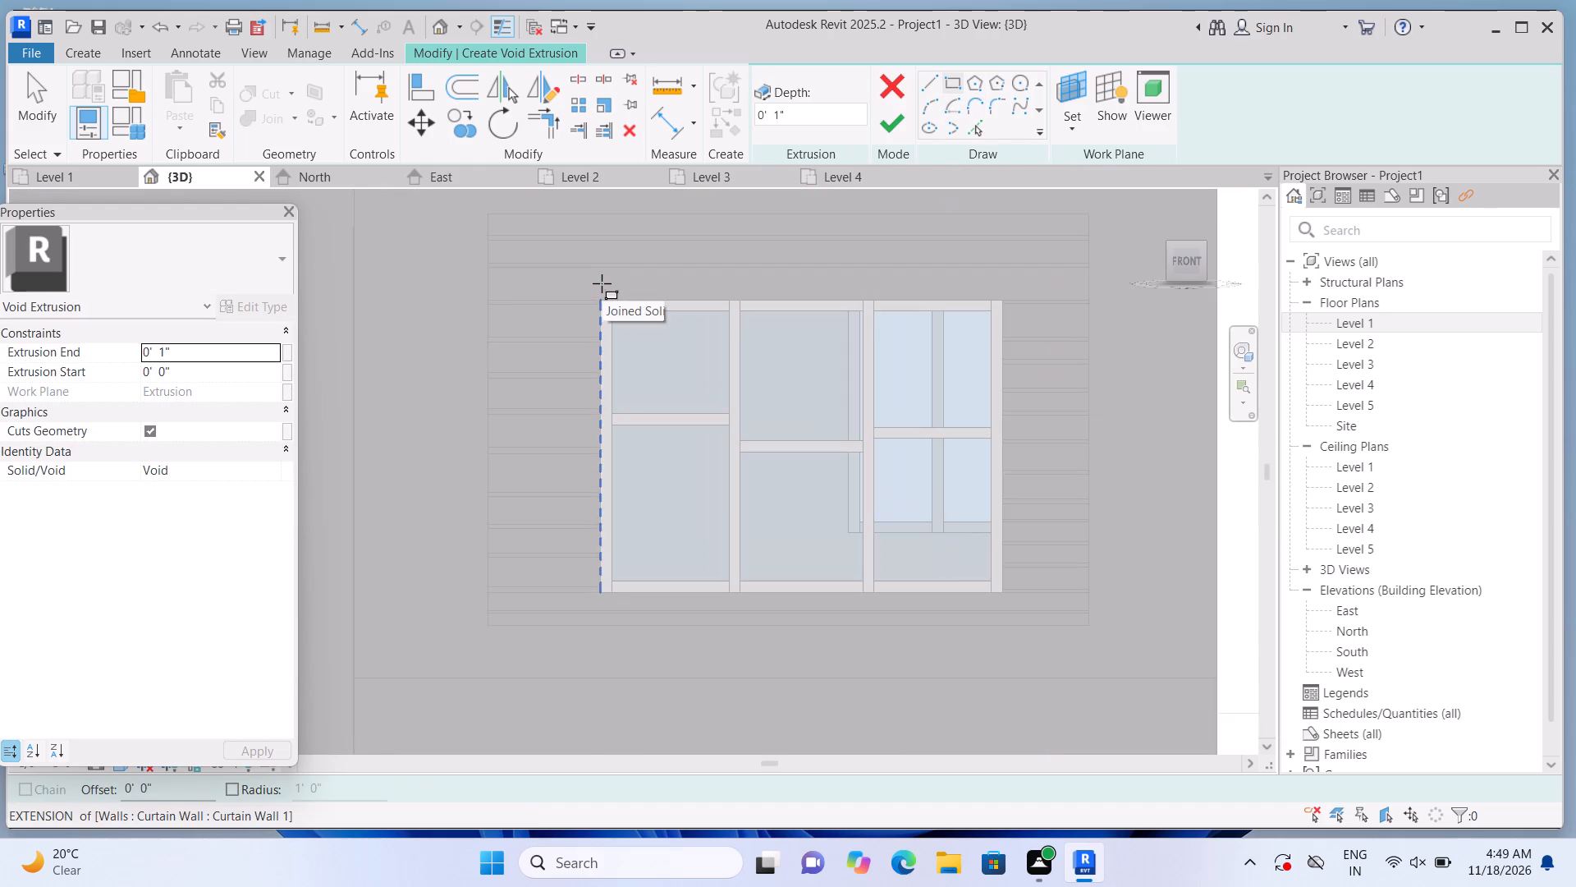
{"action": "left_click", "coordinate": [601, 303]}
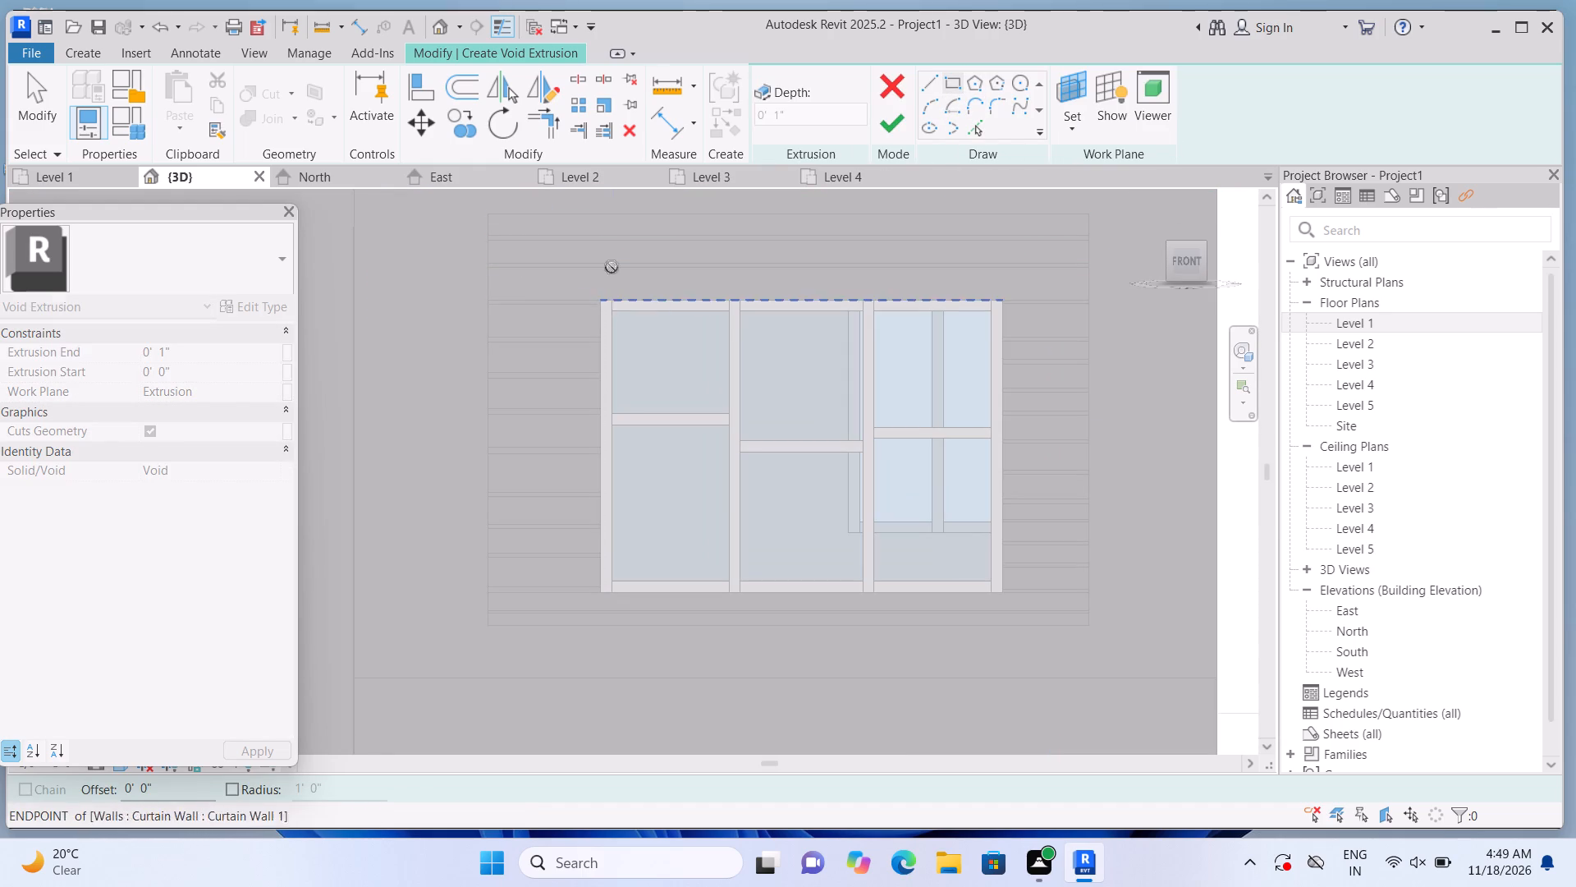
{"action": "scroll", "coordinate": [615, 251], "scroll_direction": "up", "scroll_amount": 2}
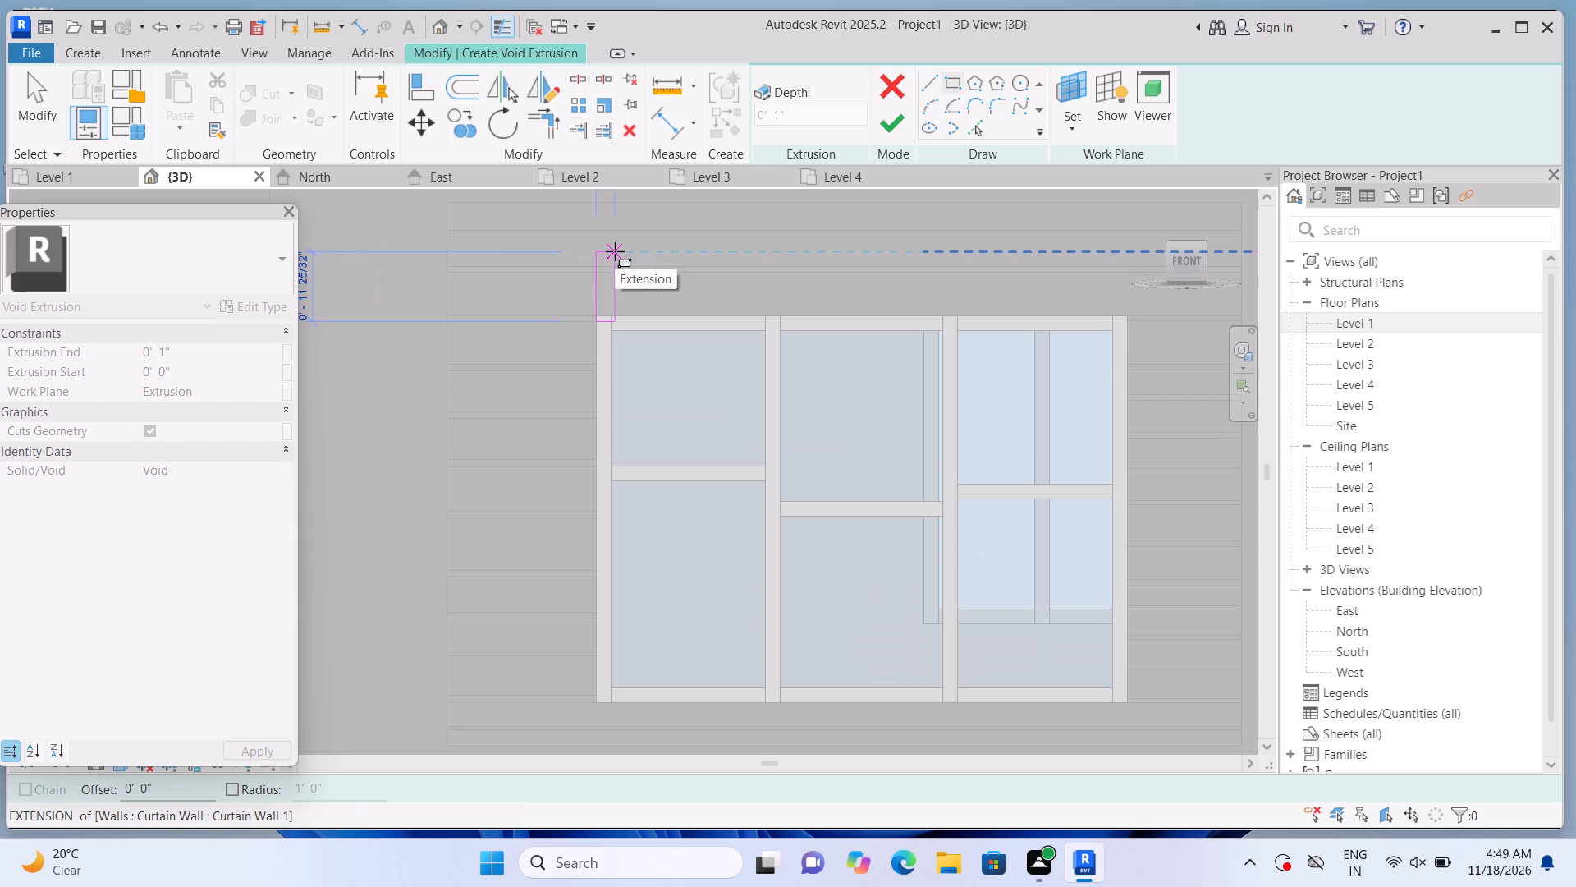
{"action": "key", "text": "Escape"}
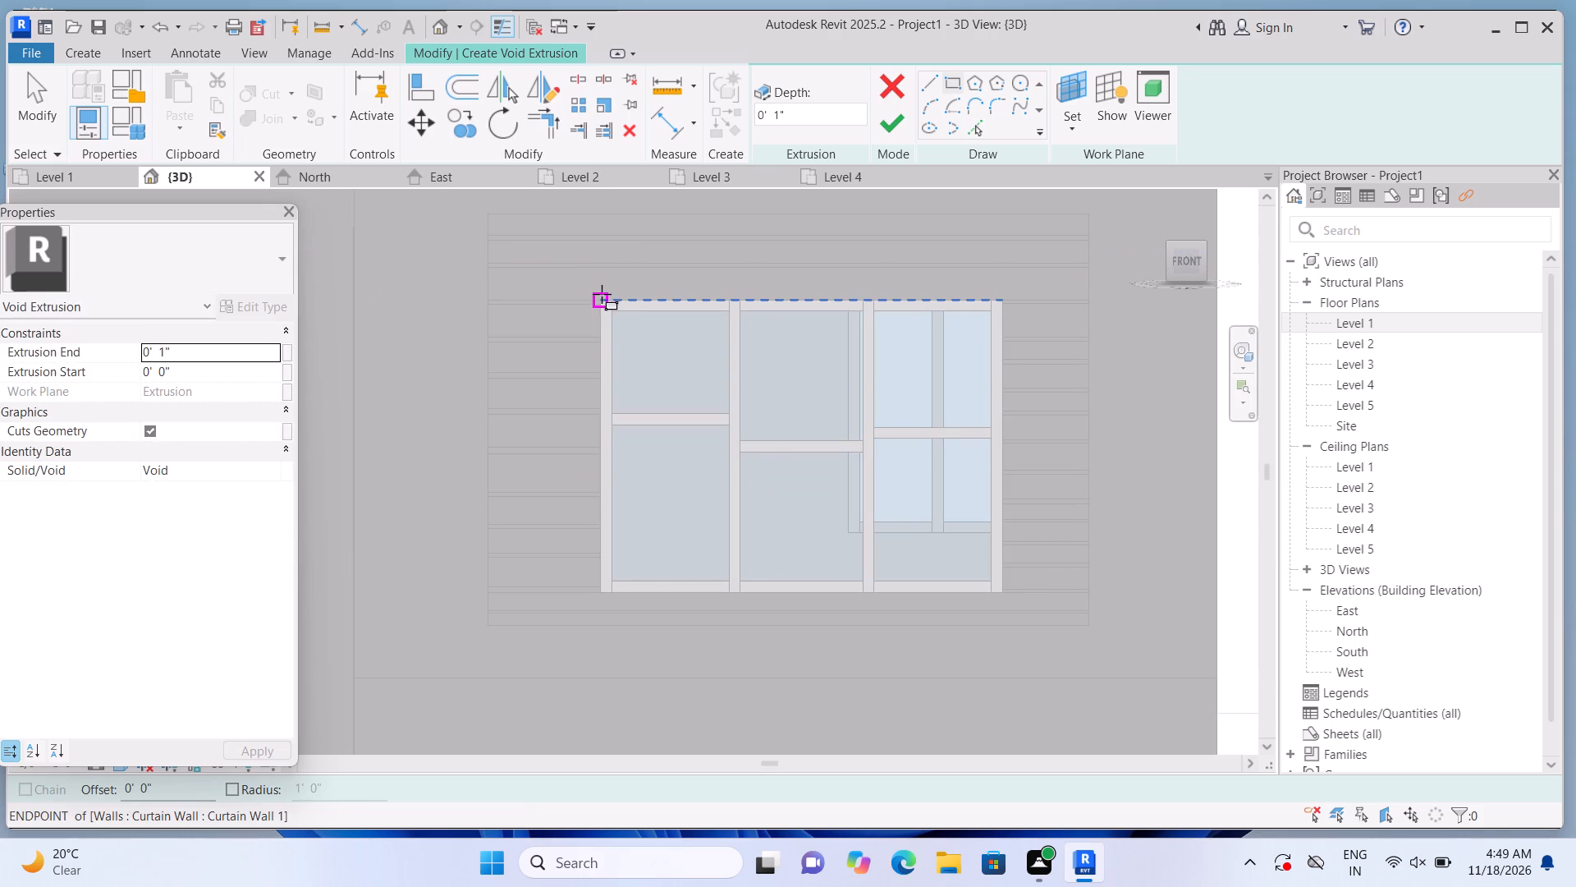
Sketch a thin vertical strip about 1' 7" tall and 5/8" wide from the window's top-left corner up to the panel's top edge.
{"action": "left_click", "coordinate": [602, 294]}
{"action": "middle_click_drag", "start_coordinate": [625, 313], "coordinate": [649, 448]}
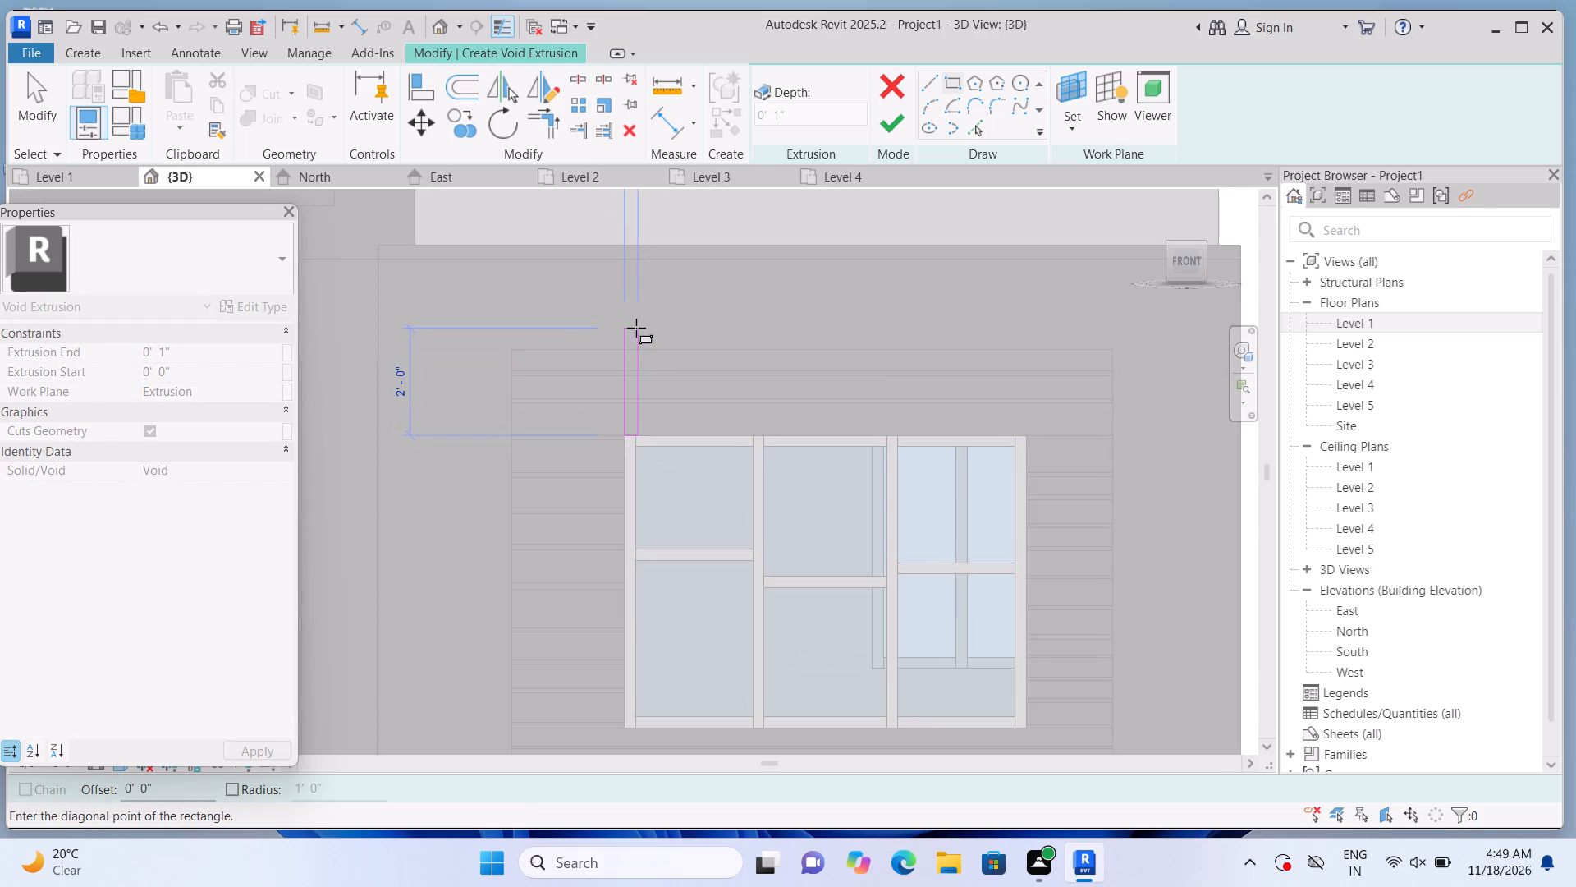
{"action": "scroll", "coordinate": [622, 366], "scroll_direction": "up", "scroll_amount": 6}
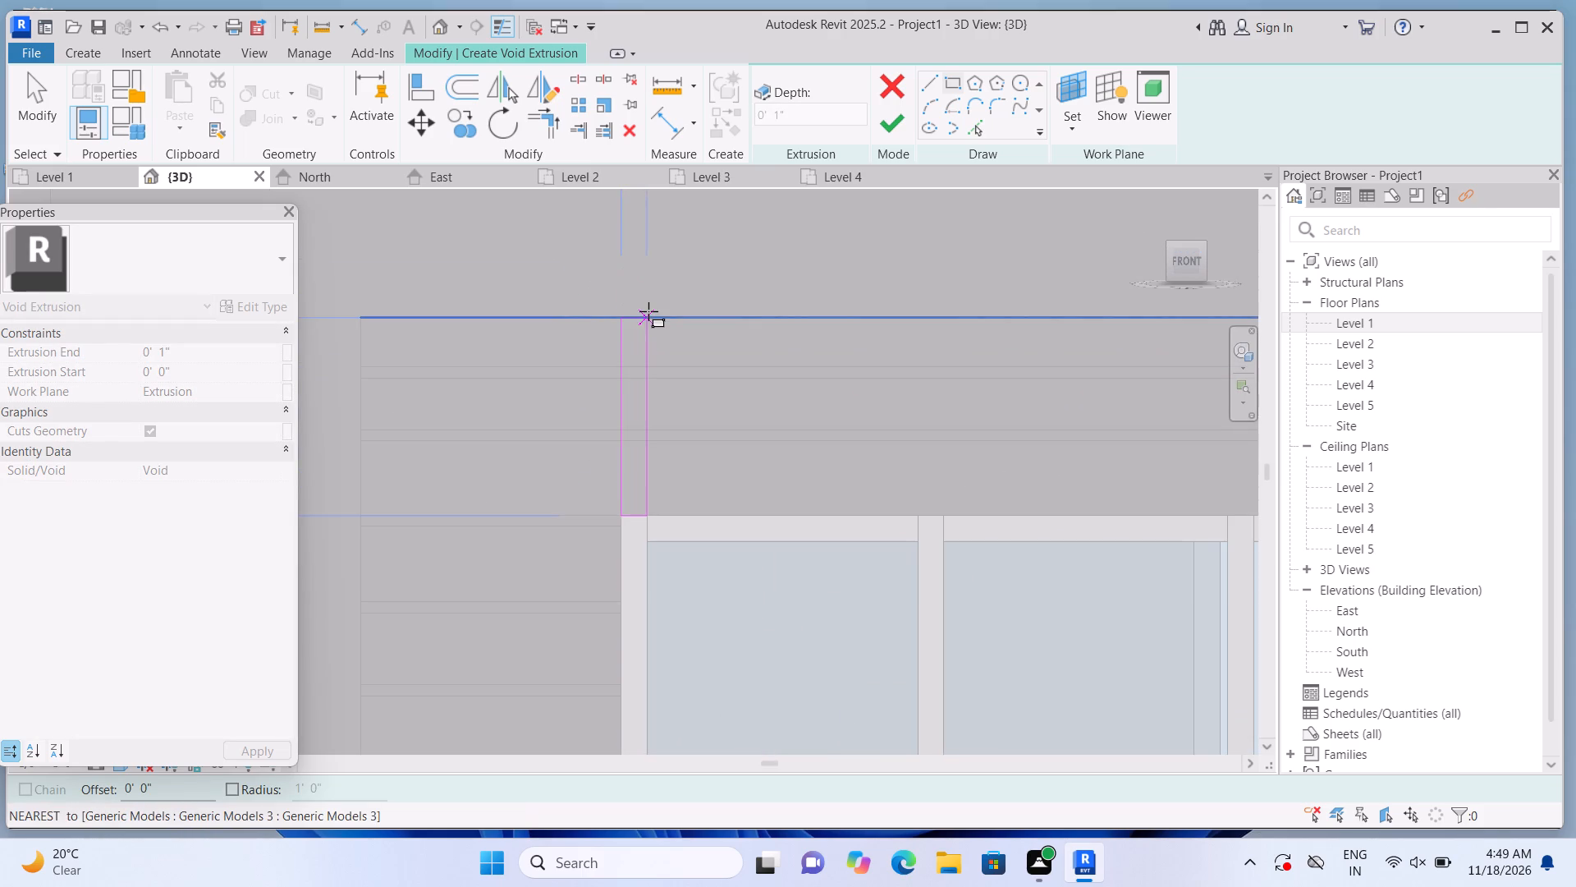
{"action": "scroll", "coordinate": [643, 329], "scroll_direction": "up", "scroll_amount": 1}
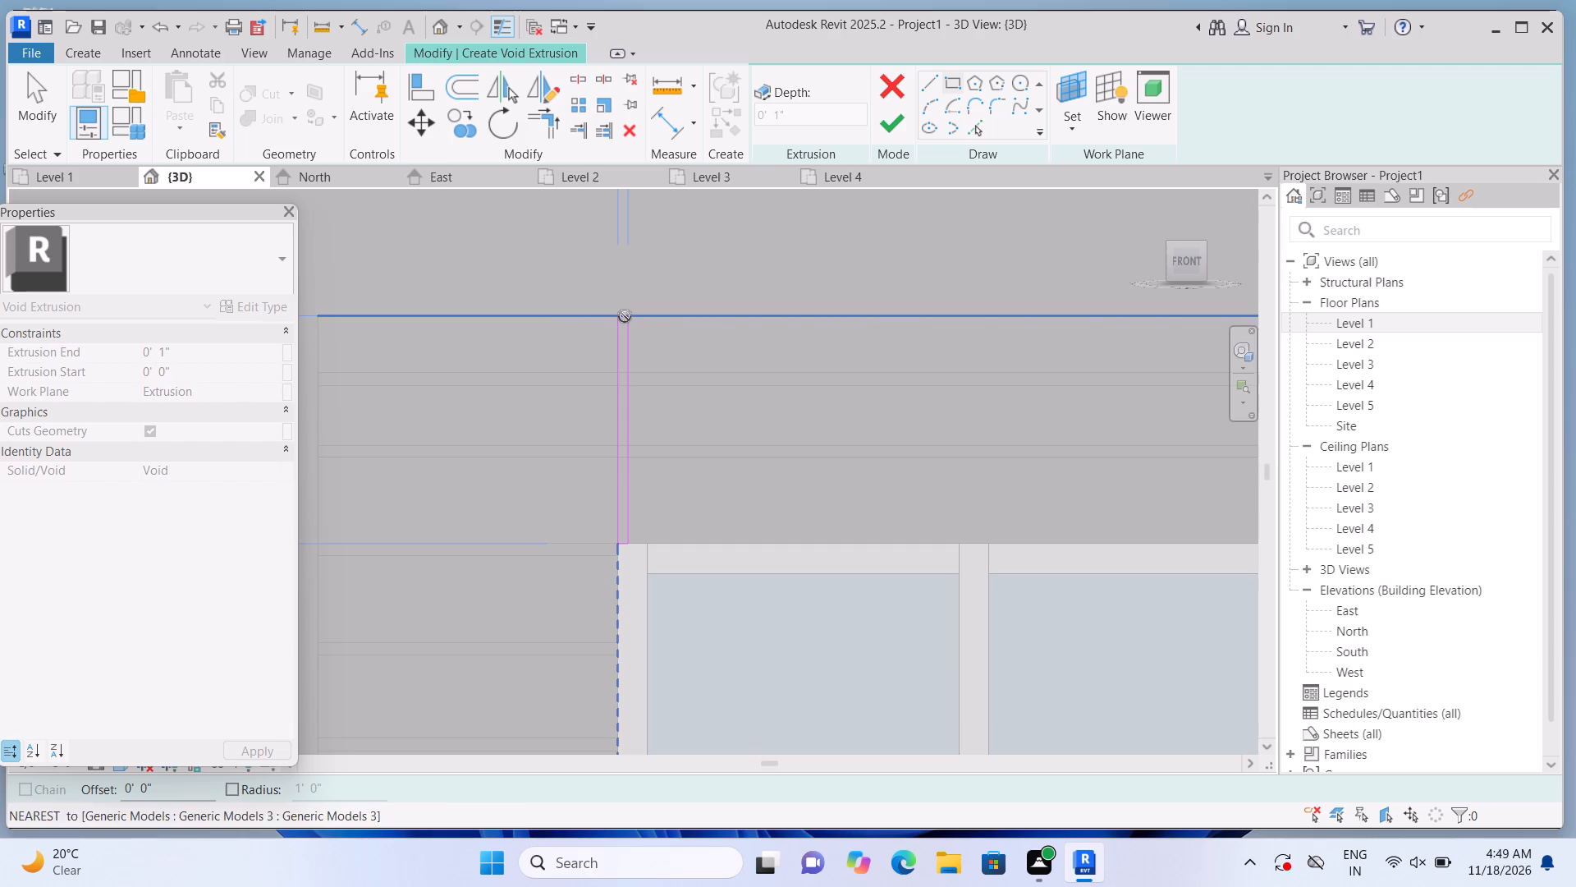
{"action": "scroll", "coordinate": [630, 319], "scroll_direction": "up", "scroll_amount": 6}
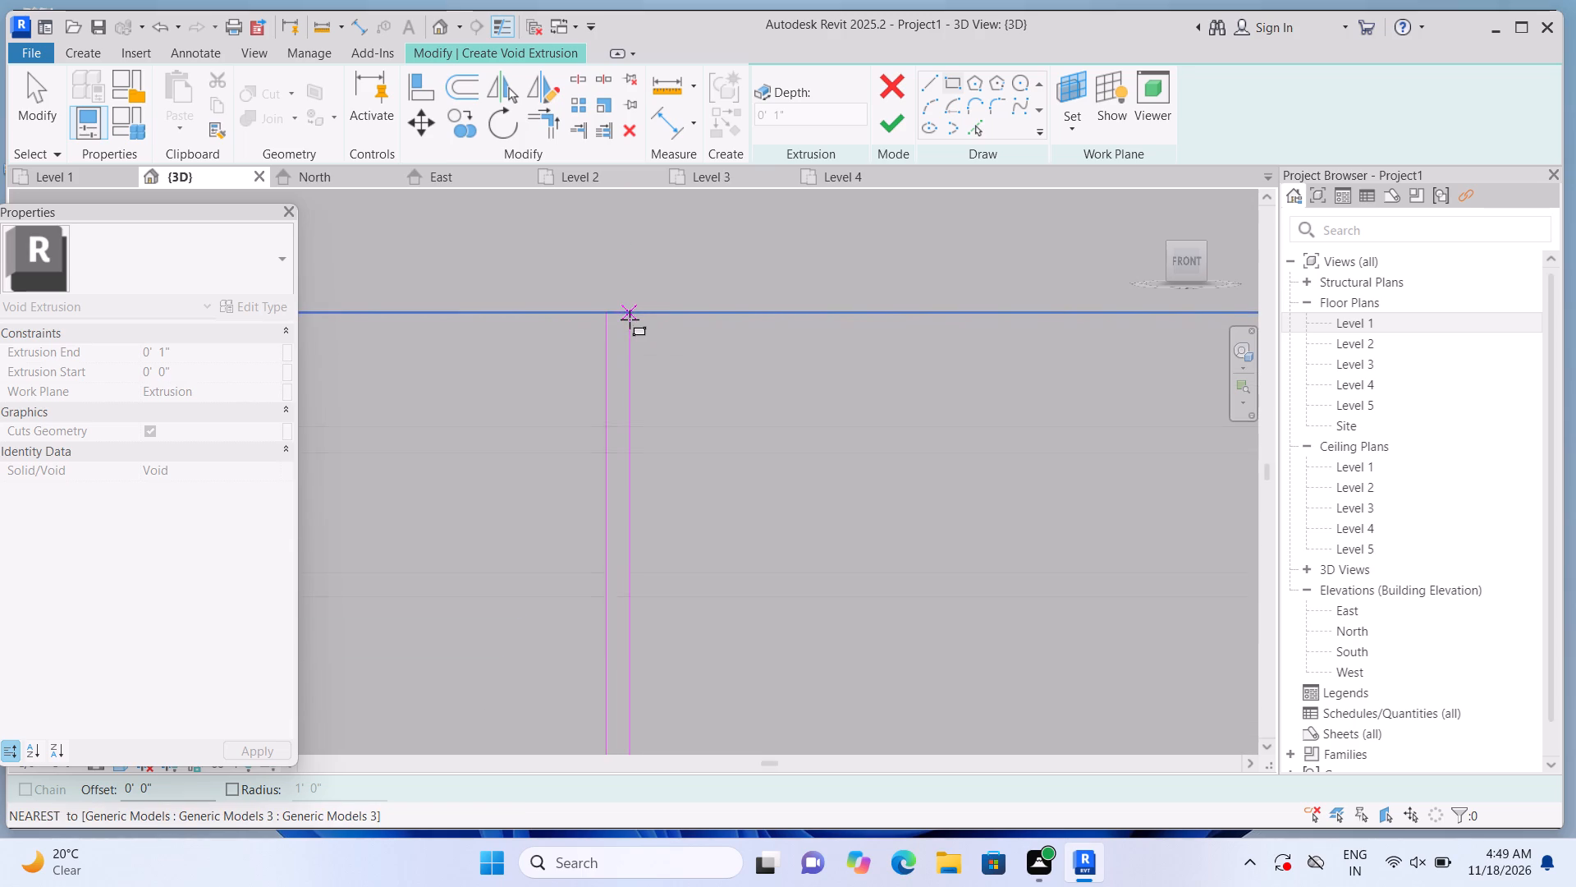
{"action": "left_click", "coordinate": [620, 319]}
{"action": "scroll", "coordinate": [620, 318], "scroll_direction": "down", "scroll_amount": 10}
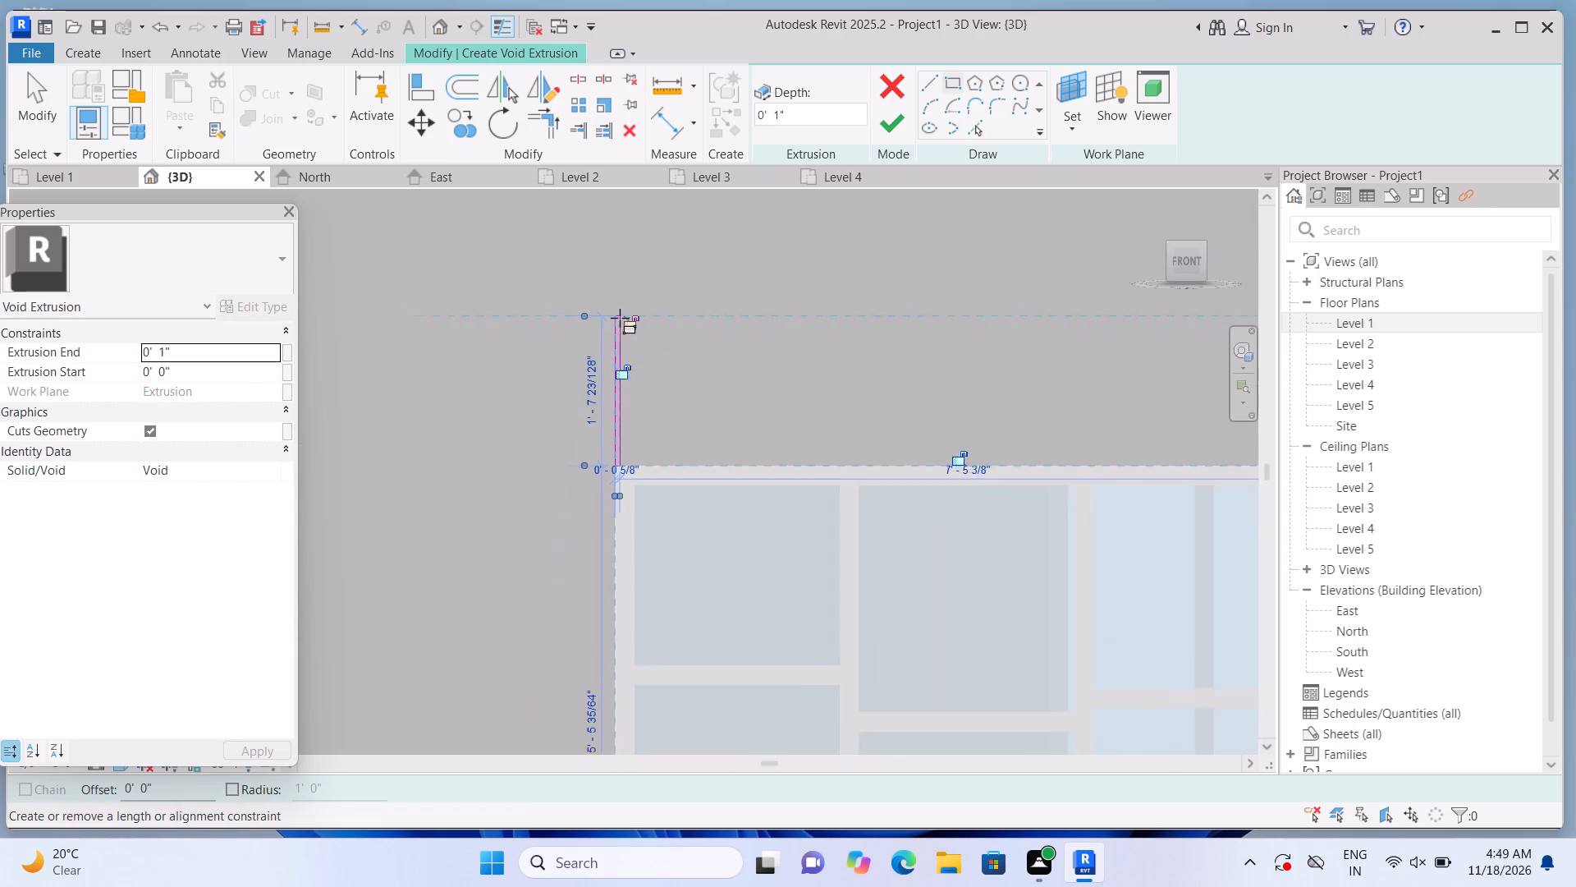
{"action": "key", "text": "Escape"}
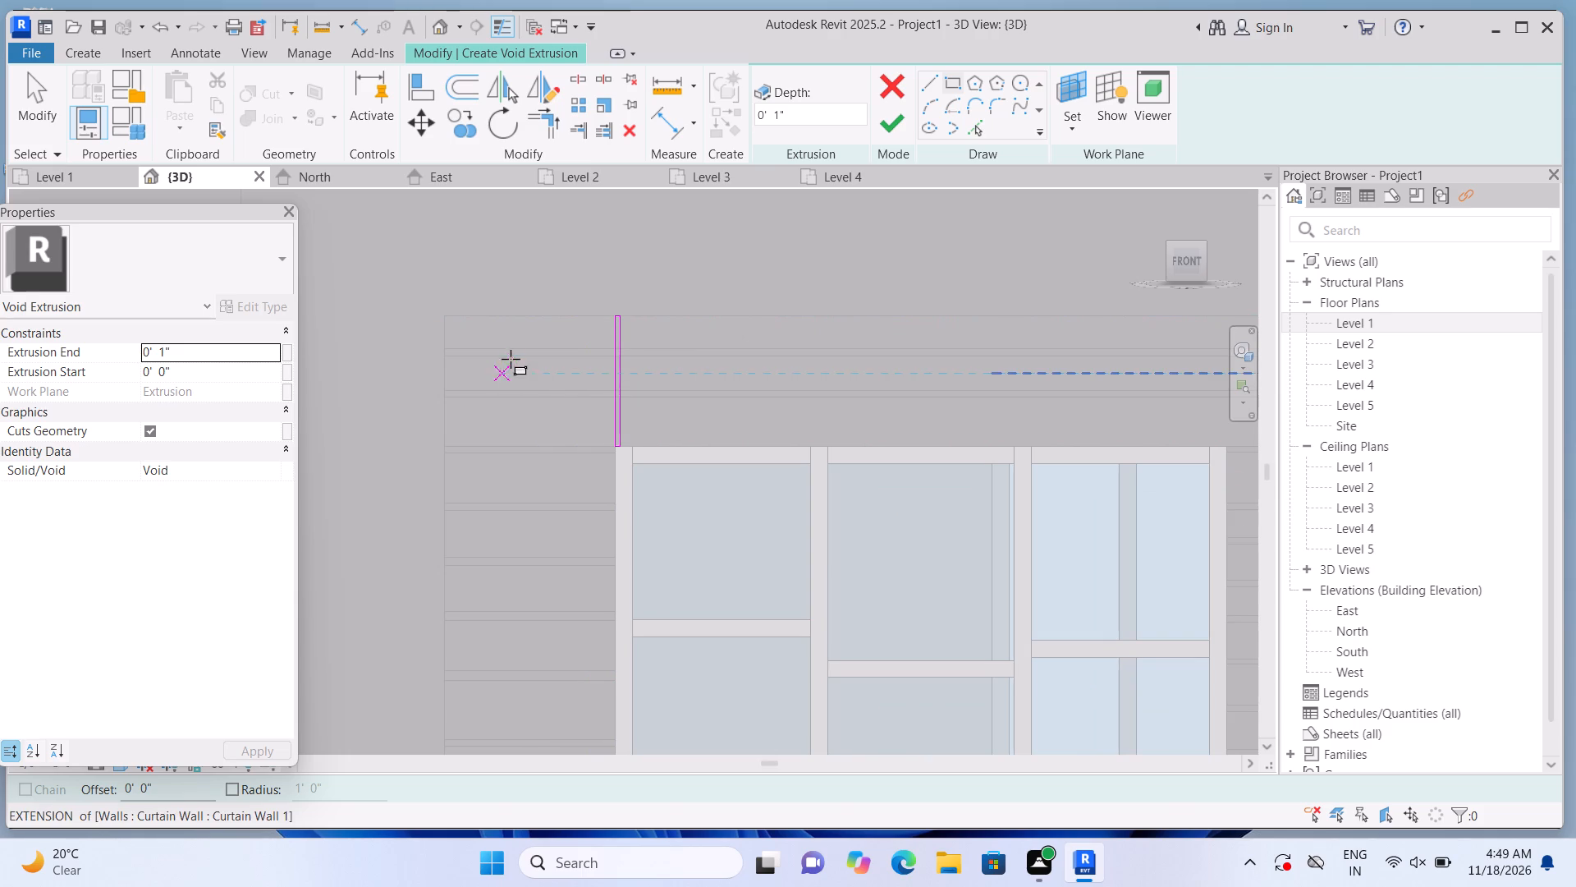
Sketch a thin full-height vertical strip about 7' 8" tall on the panel left of the window, from its top edge to its bottom edge.
{"action": "scroll", "coordinate": [514, 357], "scroll_direction": "down", "scroll_amount": 1}
{"action": "scroll", "coordinate": [514, 352], "scroll_direction": "up", "scroll_amount": 2}
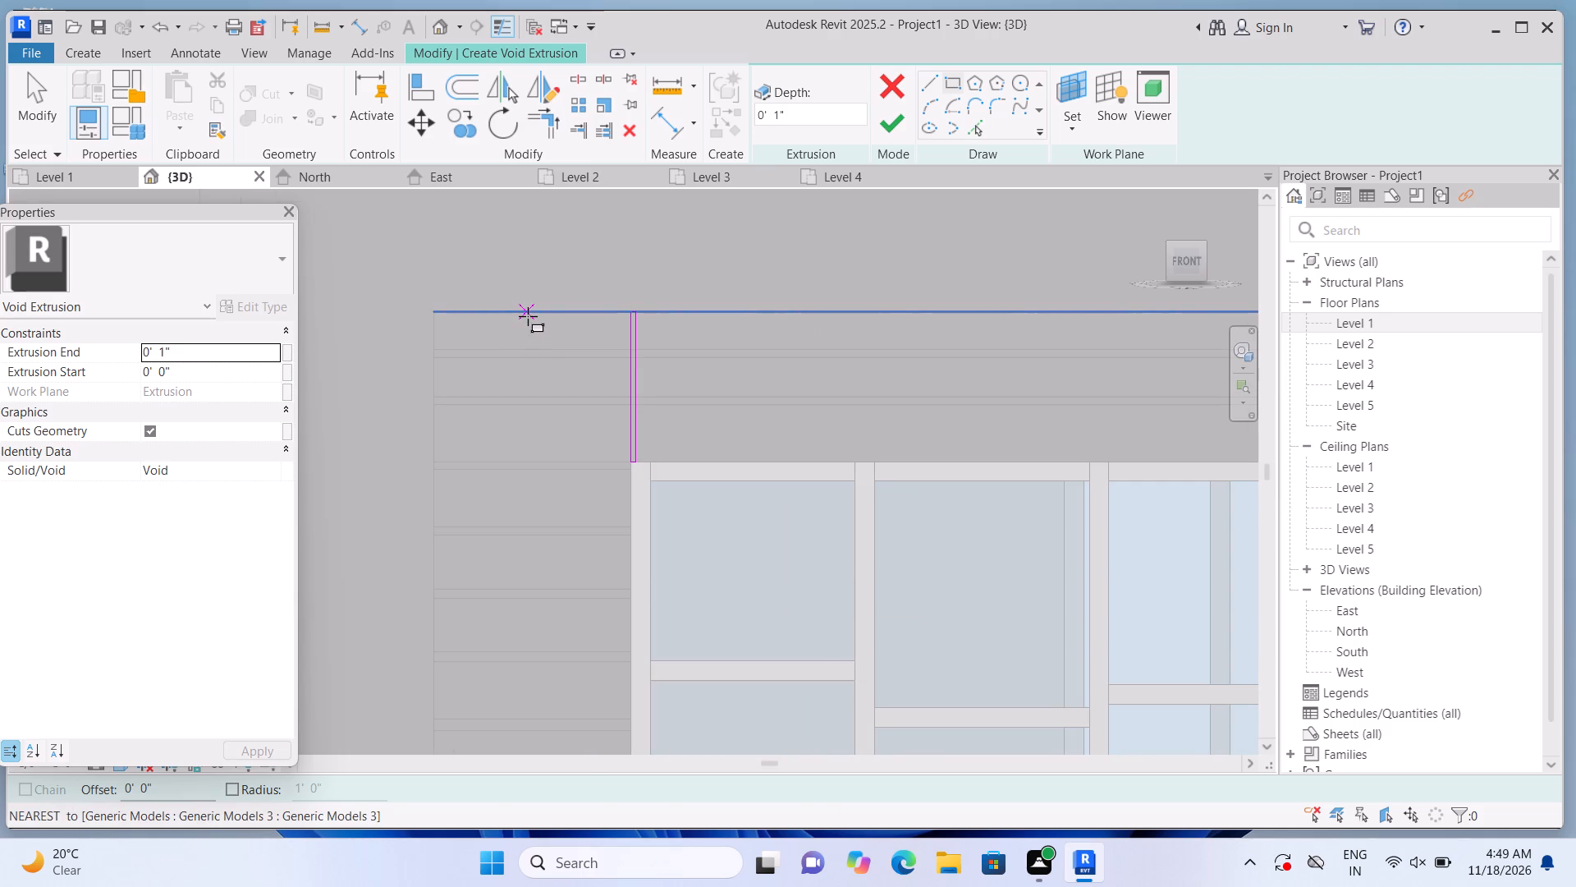
{"action": "left_click", "coordinate": [528, 316]}
{"action": "scroll", "coordinate": [538, 419], "scroll_direction": "down", "scroll_amount": 5}
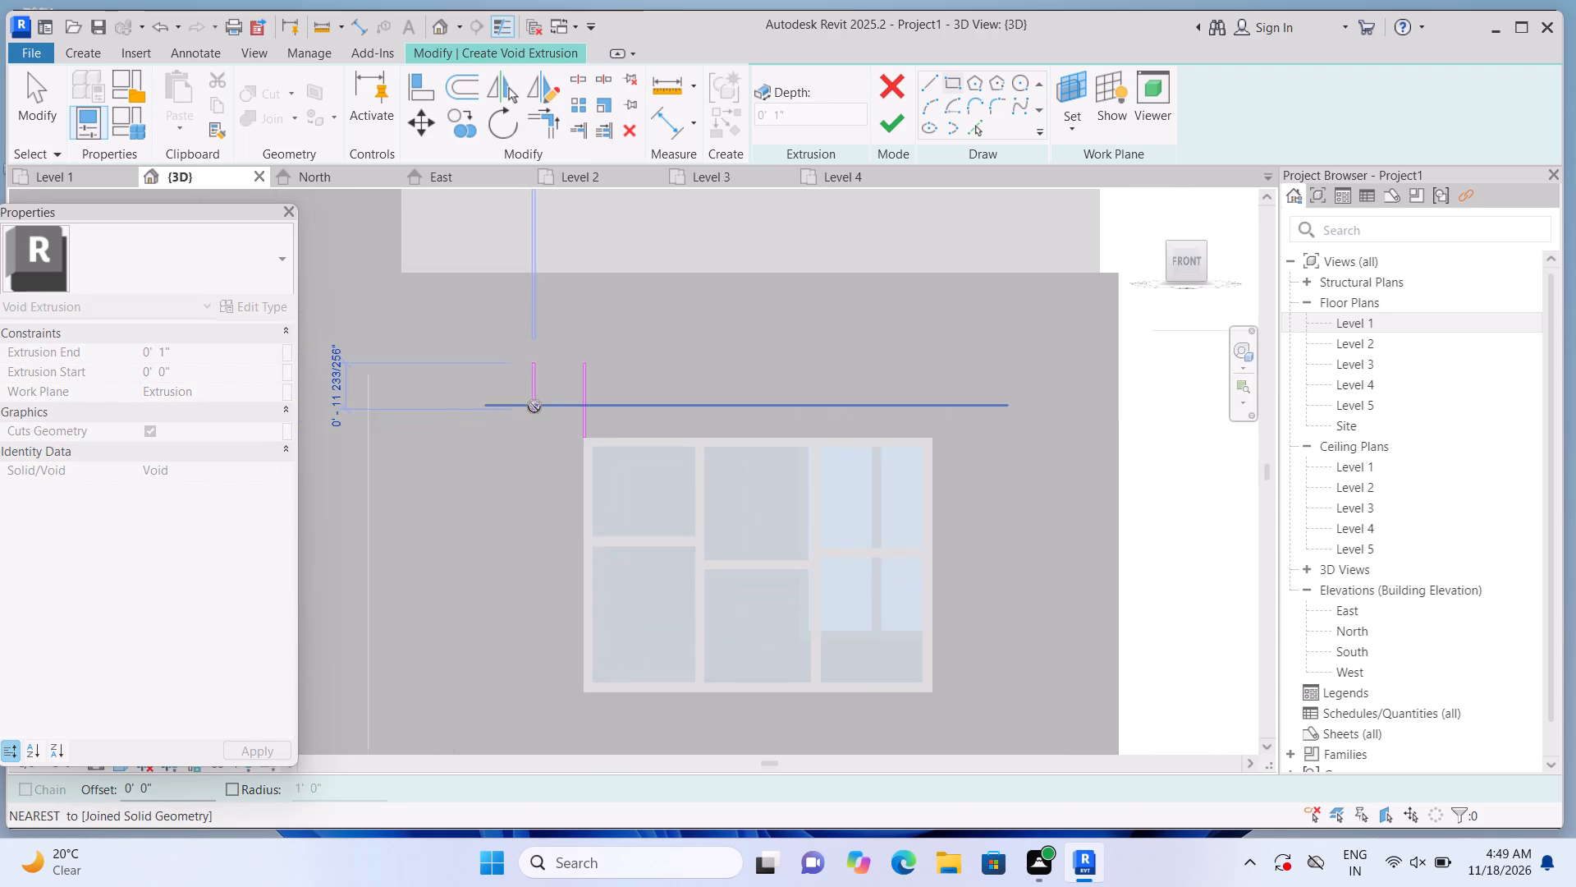
{"action": "scroll", "coordinate": [534, 407], "scroll_direction": "down", "scroll_amount": 3}
{"action": "scroll", "coordinate": [506, 593], "scroll_direction": "up", "scroll_amount": 5}
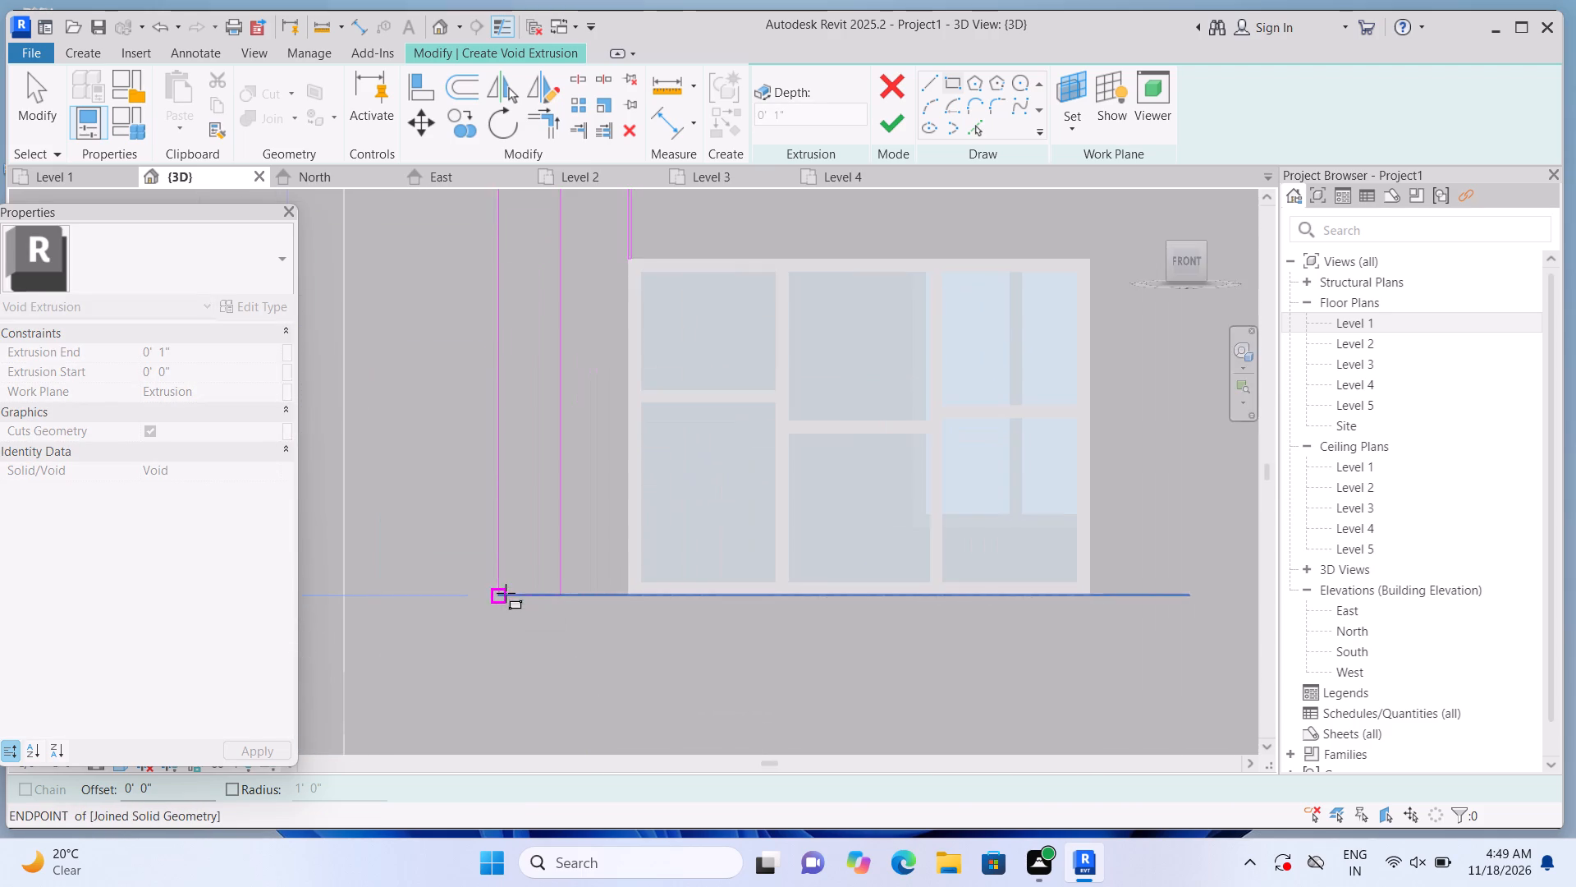
{"action": "scroll", "coordinate": [506, 593], "scroll_direction": "up", "scroll_amount": 2}
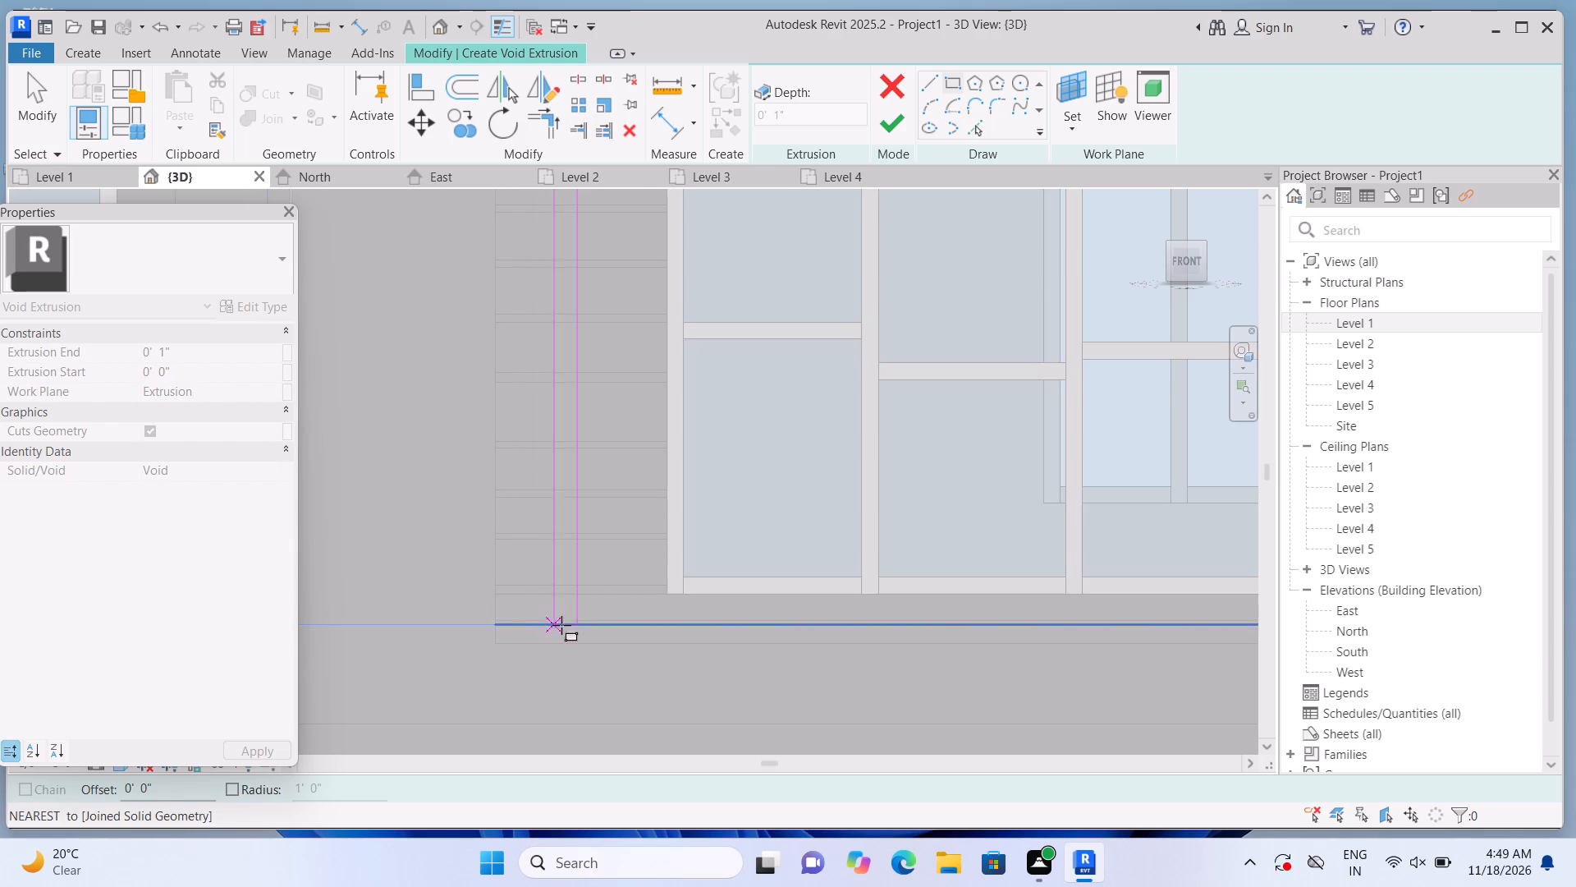
{"action": "scroll", "coordinate": [590, 647], "scroll_direction": "up", "scroll_amount": 1}
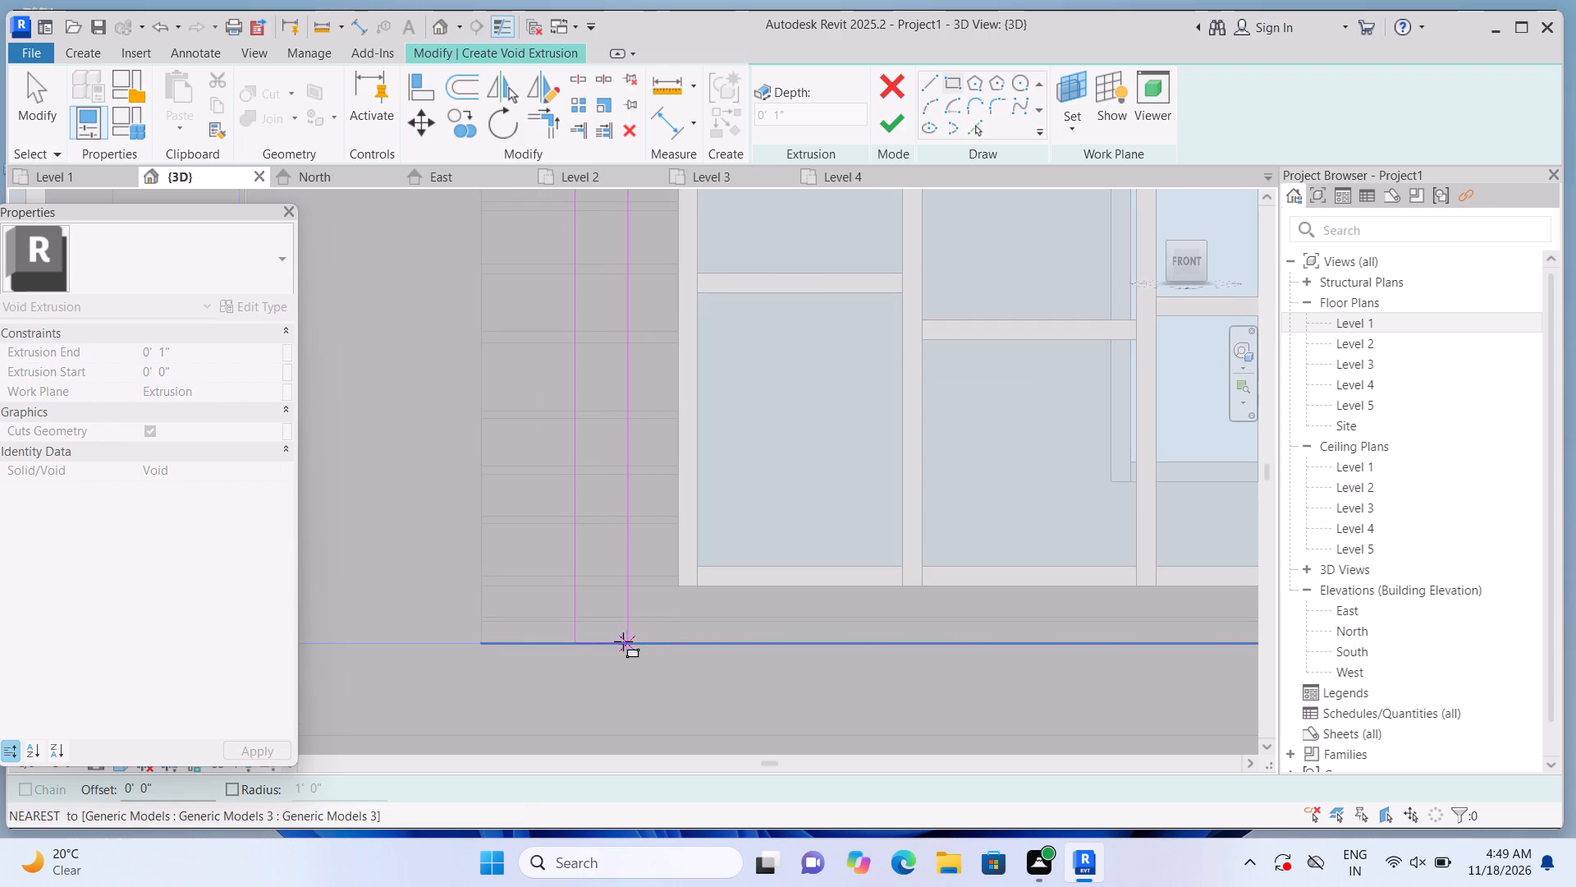
{"action": "left_click", "coordinate": [584, 641]}
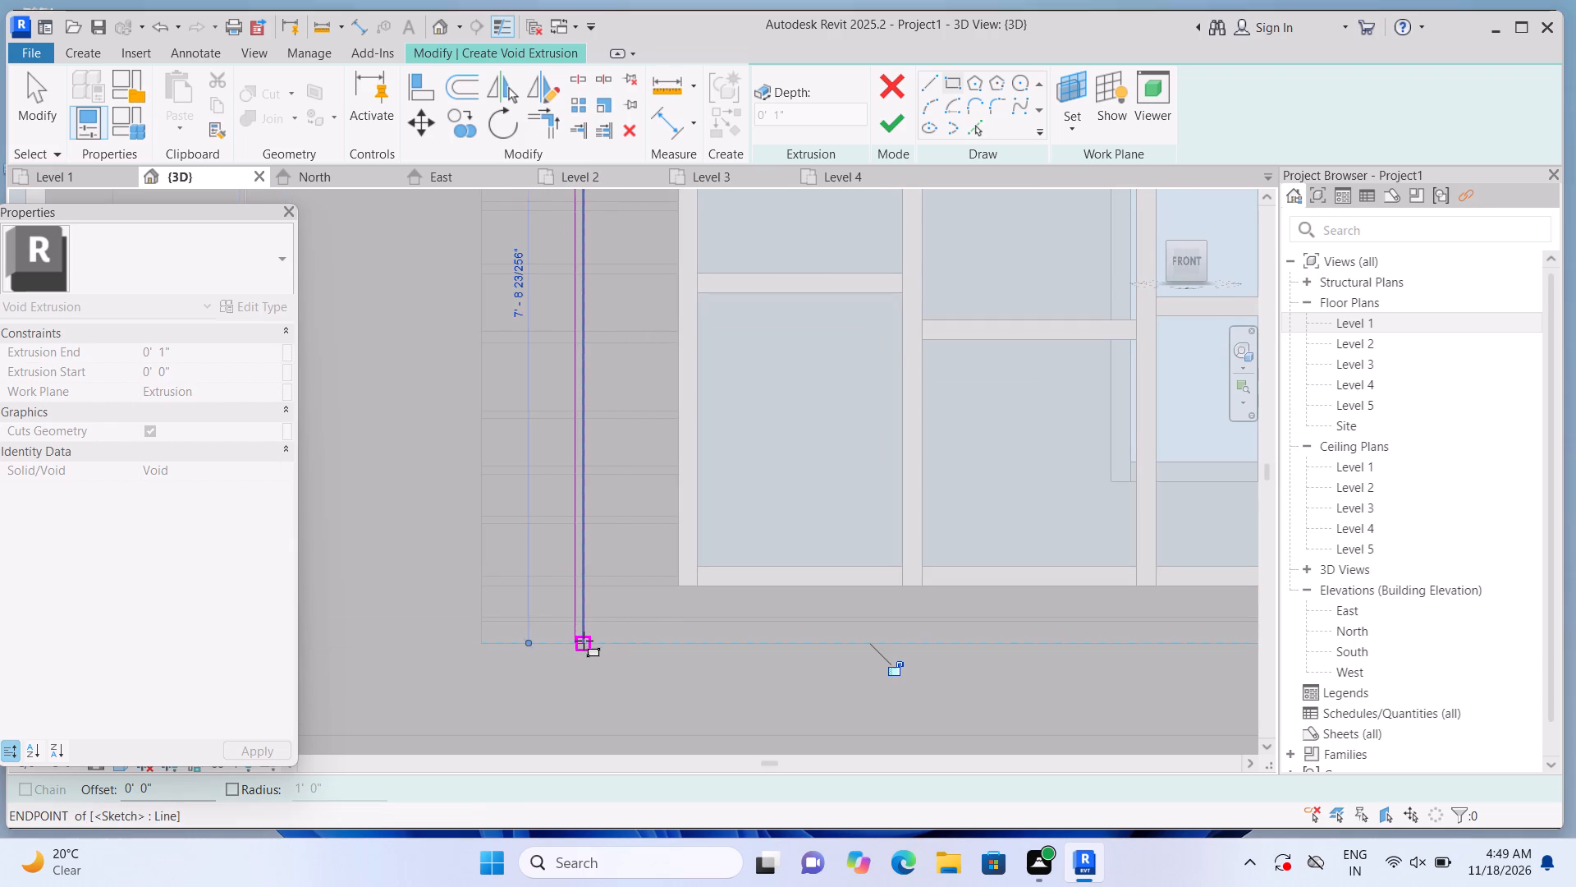
{"action": "key", "text": "Escape"}
Sketch three thin vertical strips, each about 7" tall, between the window and the panel's bottom edge, starting at the window's bottom-left corner.
{"action": "scroll", "coordinate": [583, 645], "scroll_direction": "down", "scroll_amount": 7}
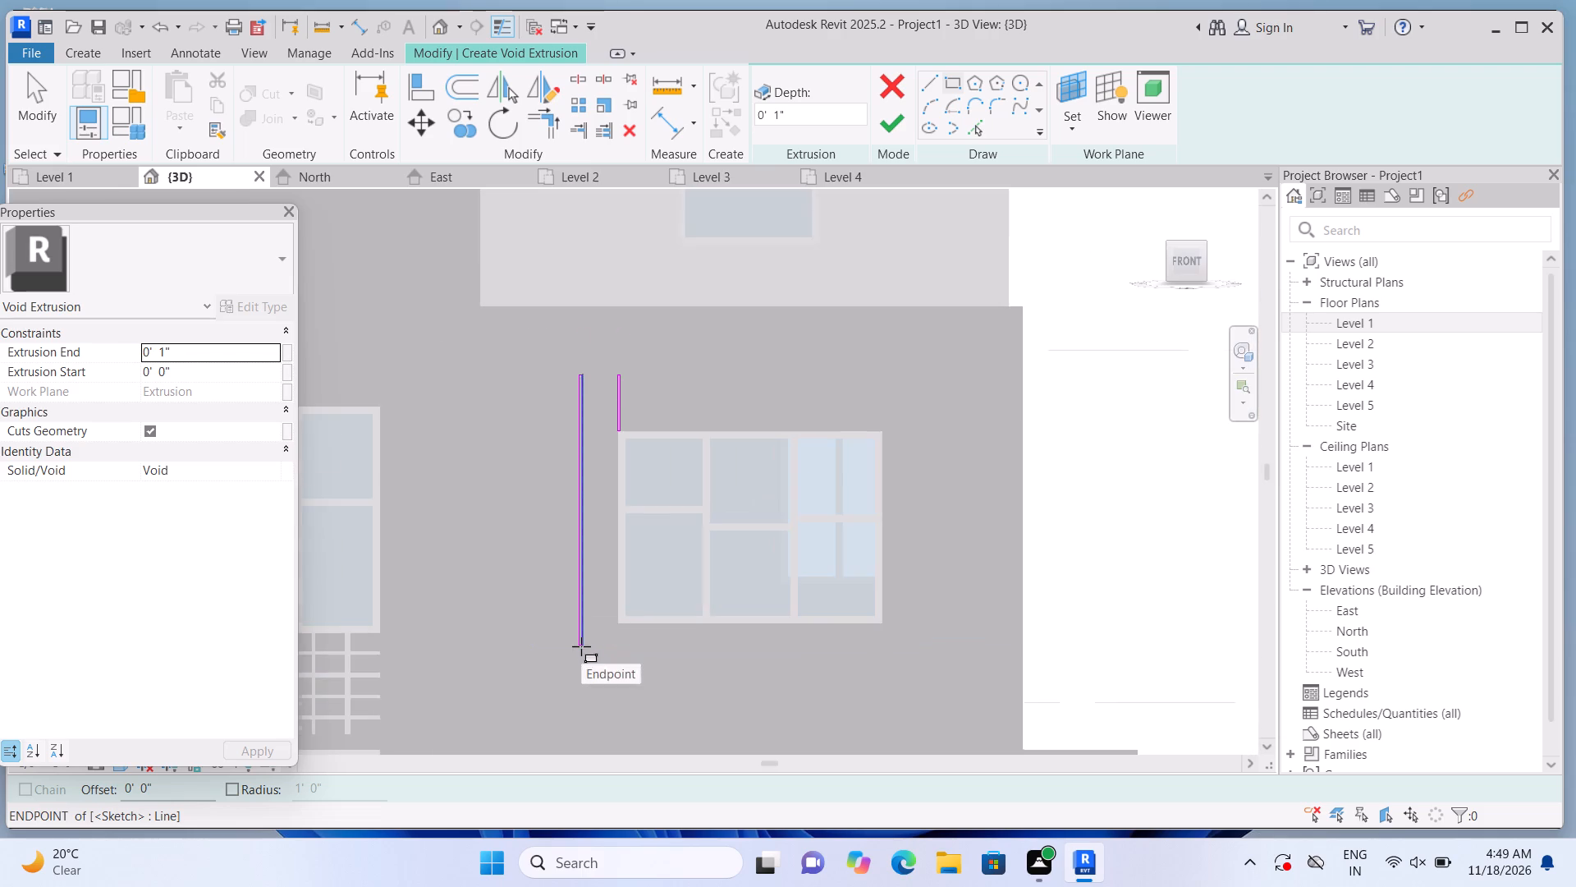
{"action": "scroll", "coordinate": [609, 655], "scroll_direction": "up", "scroll_amount": 9}
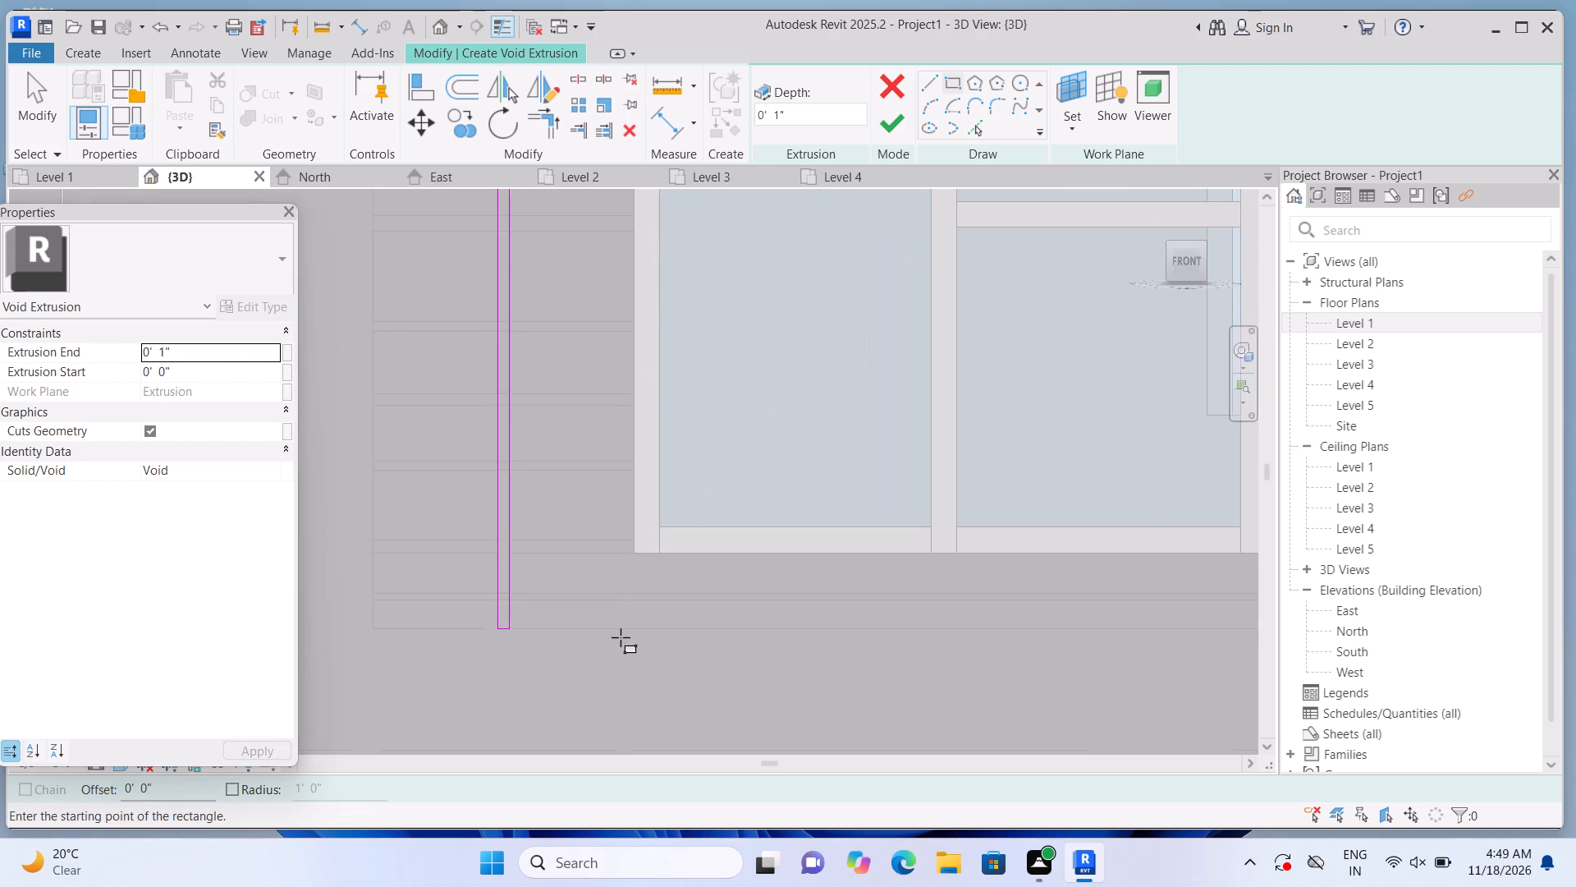
{"action": "left_click", "coordinate": [641, 557]}
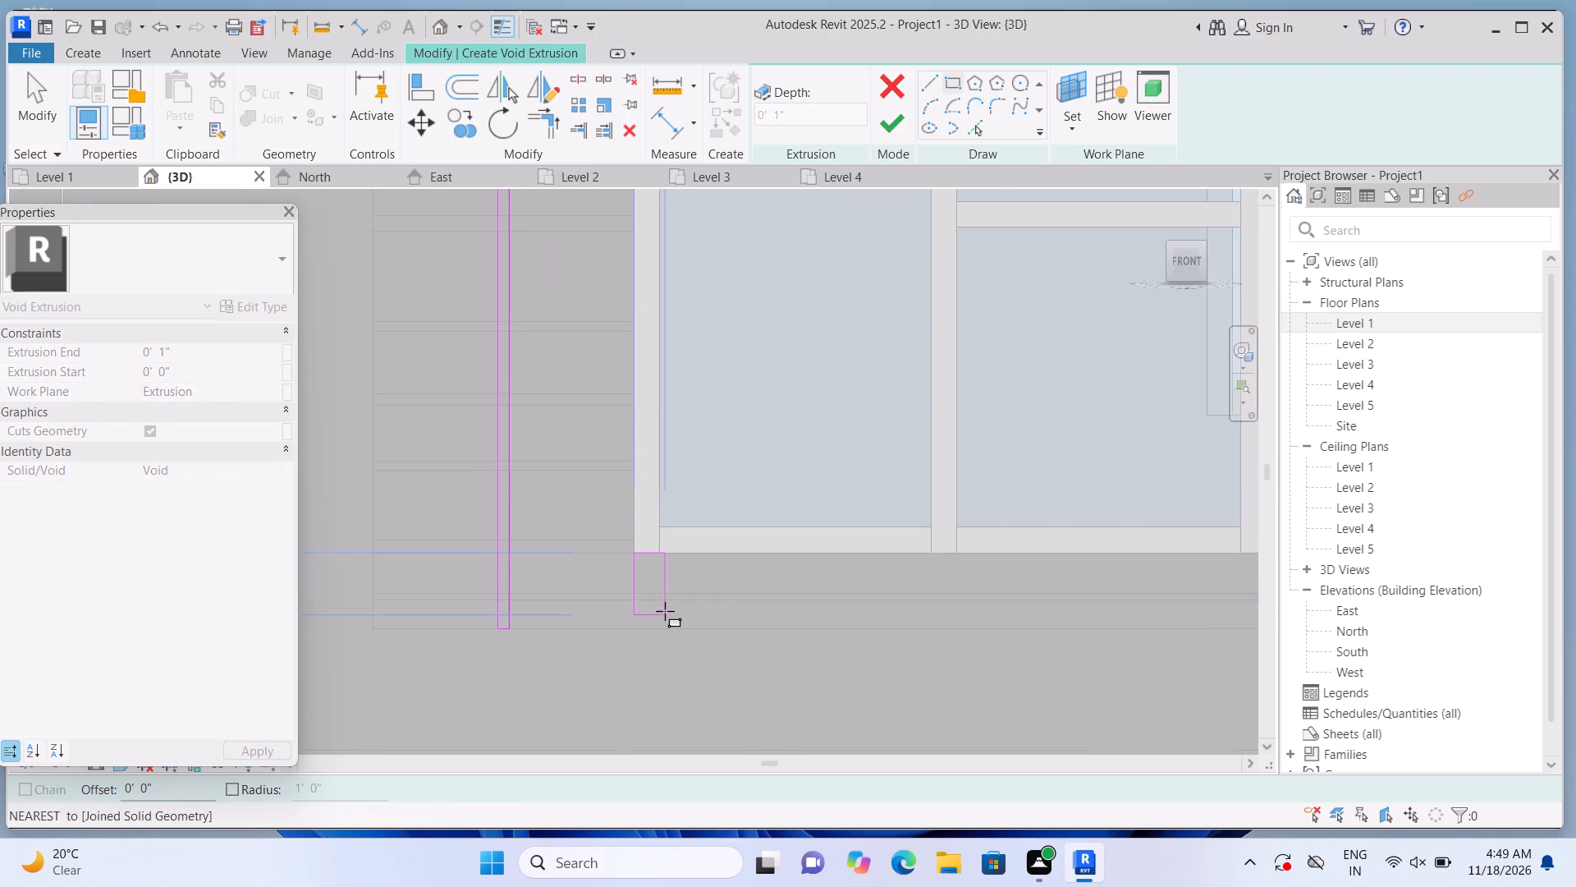
{"action": "scroll", "coordinate": [665, 632], "scroll_direction": "up", "scroll_amount": 3}
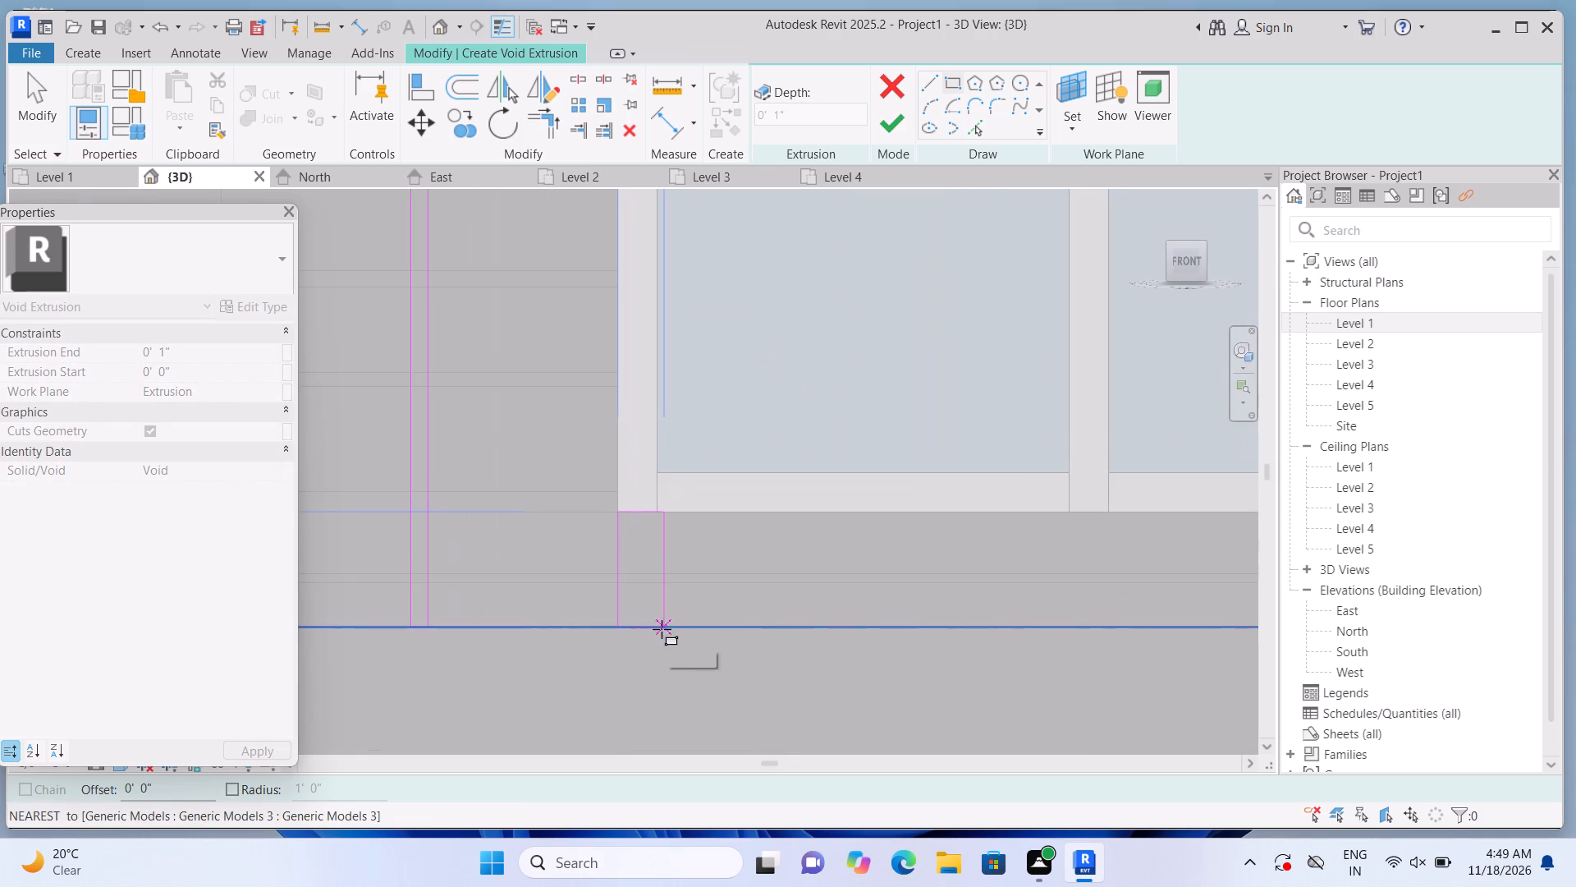
{"action": "scroll", "coordinate": [656, 628], "scroll_direction": "up", "scroll_amount": 4}
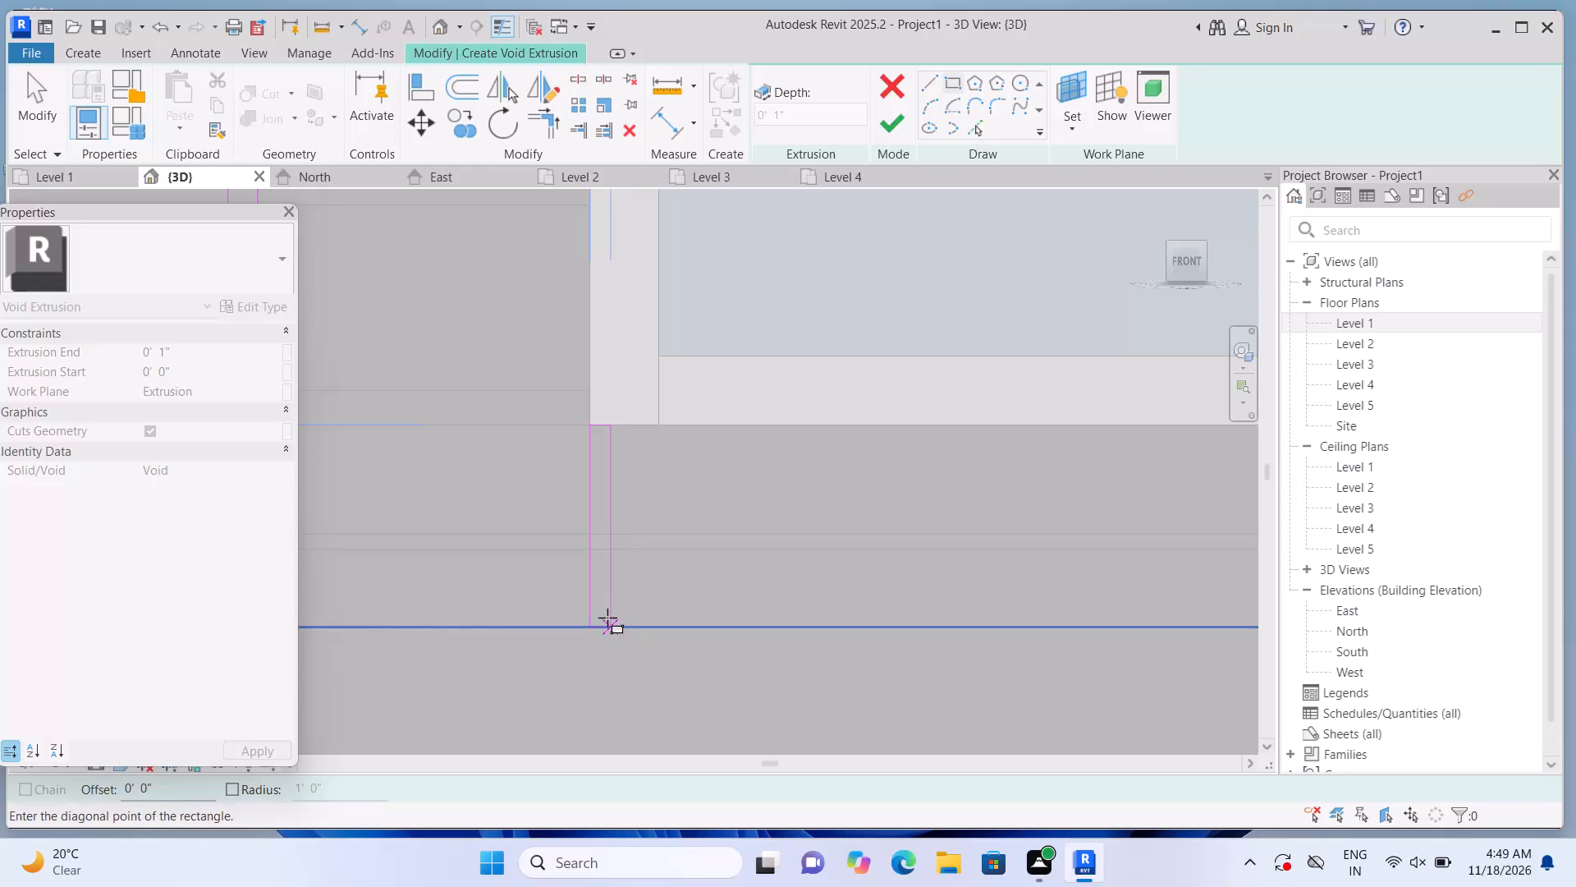
{"action": "left_click", "coordinate": [605, 629]}
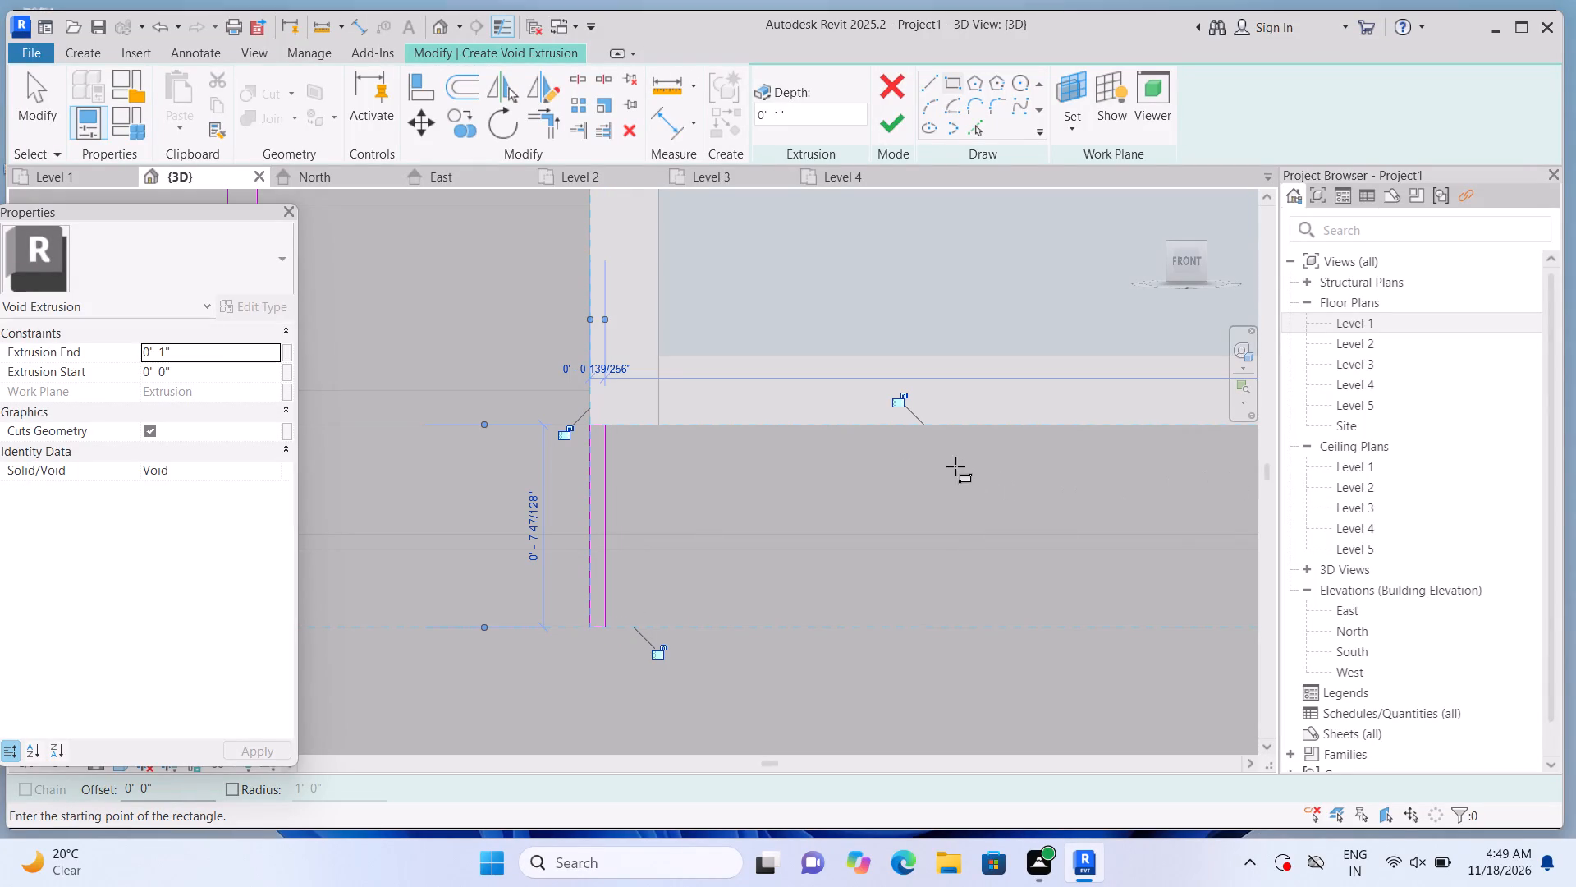
{"action": "left_click", "coordinate": [793, 429]}
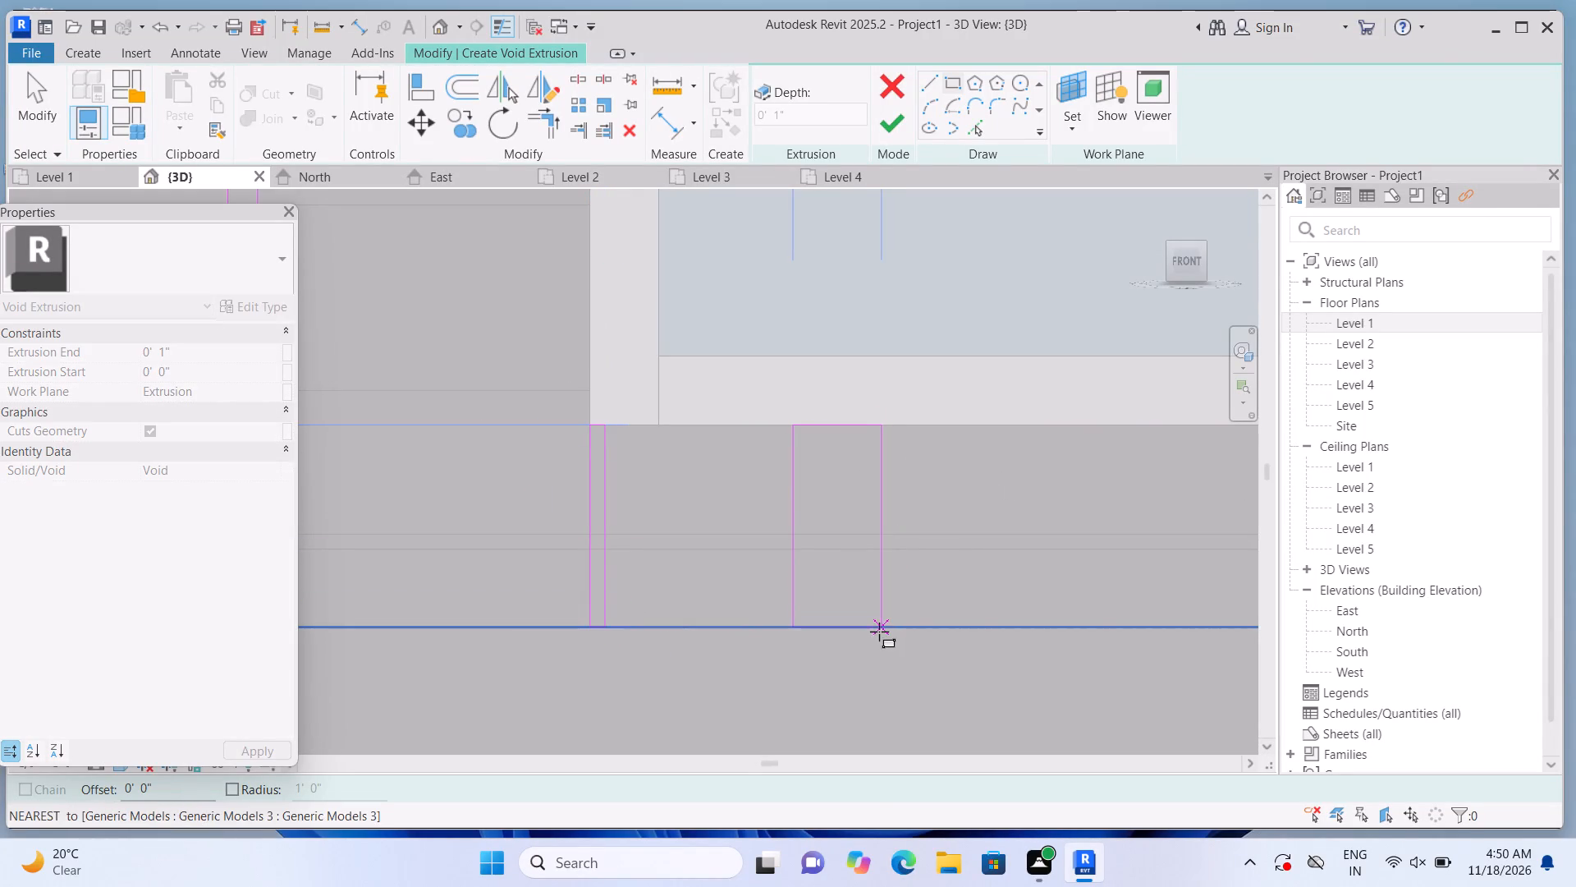
{"action": "left_click", "coordinate": [803, 626]}
{"action": "left_click", "coordinate": [974, 430]}
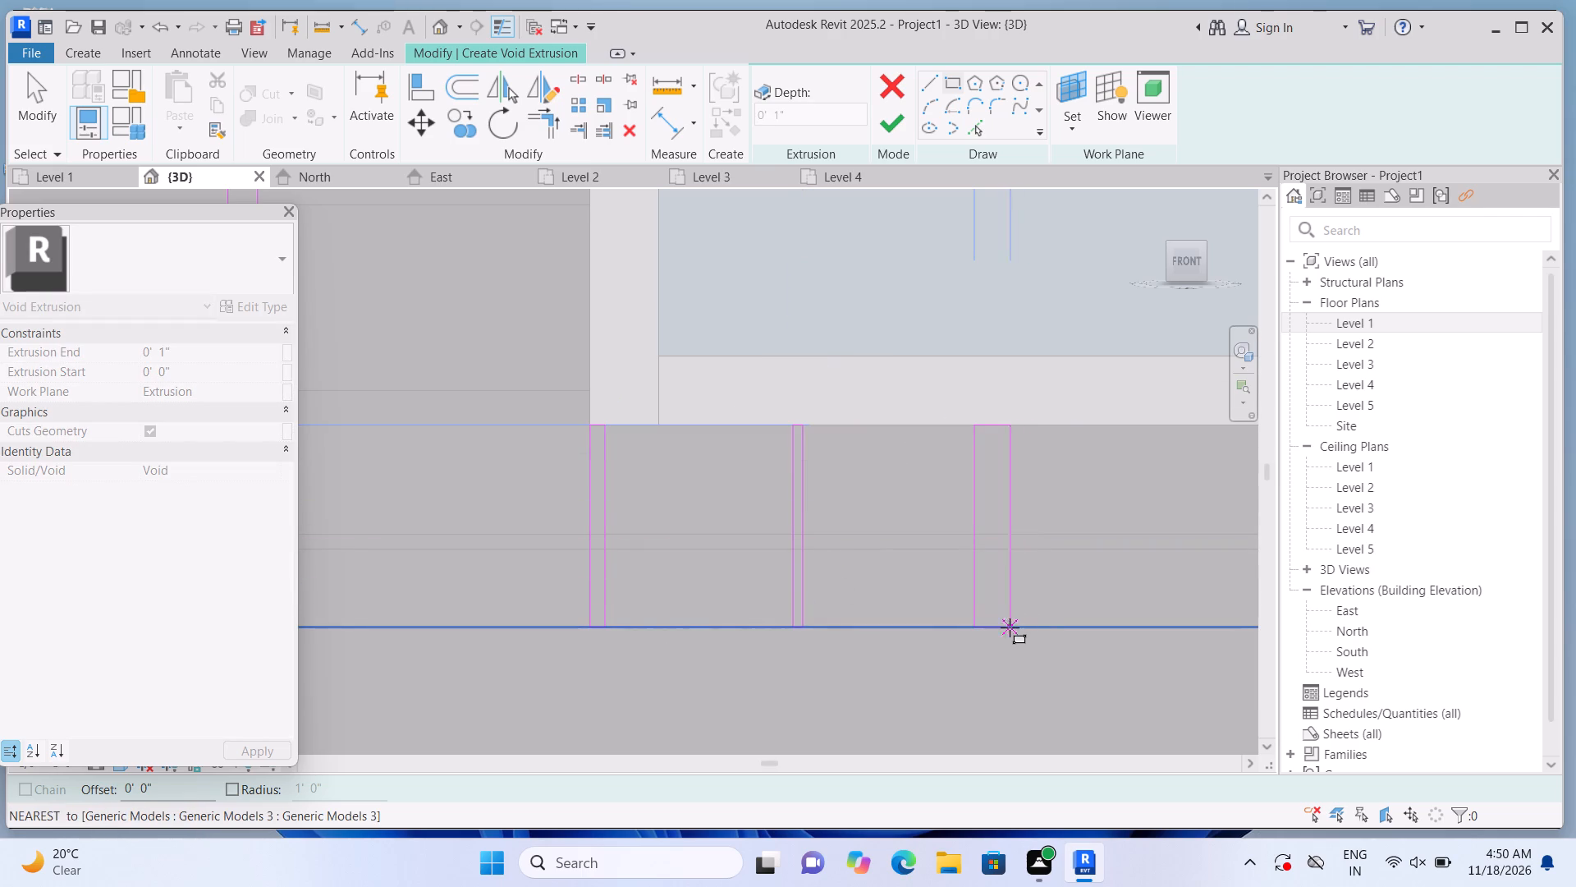
{"action": "left_click", "coordinate": [986, 626]}
Continue the row below the window with three more thin, spaced vertical strips, running past the window's first inner mullion.
{"action": "scroll", "coordinate": [1038, 606], "scroll_direction": "down", "scroll_amount": 4}
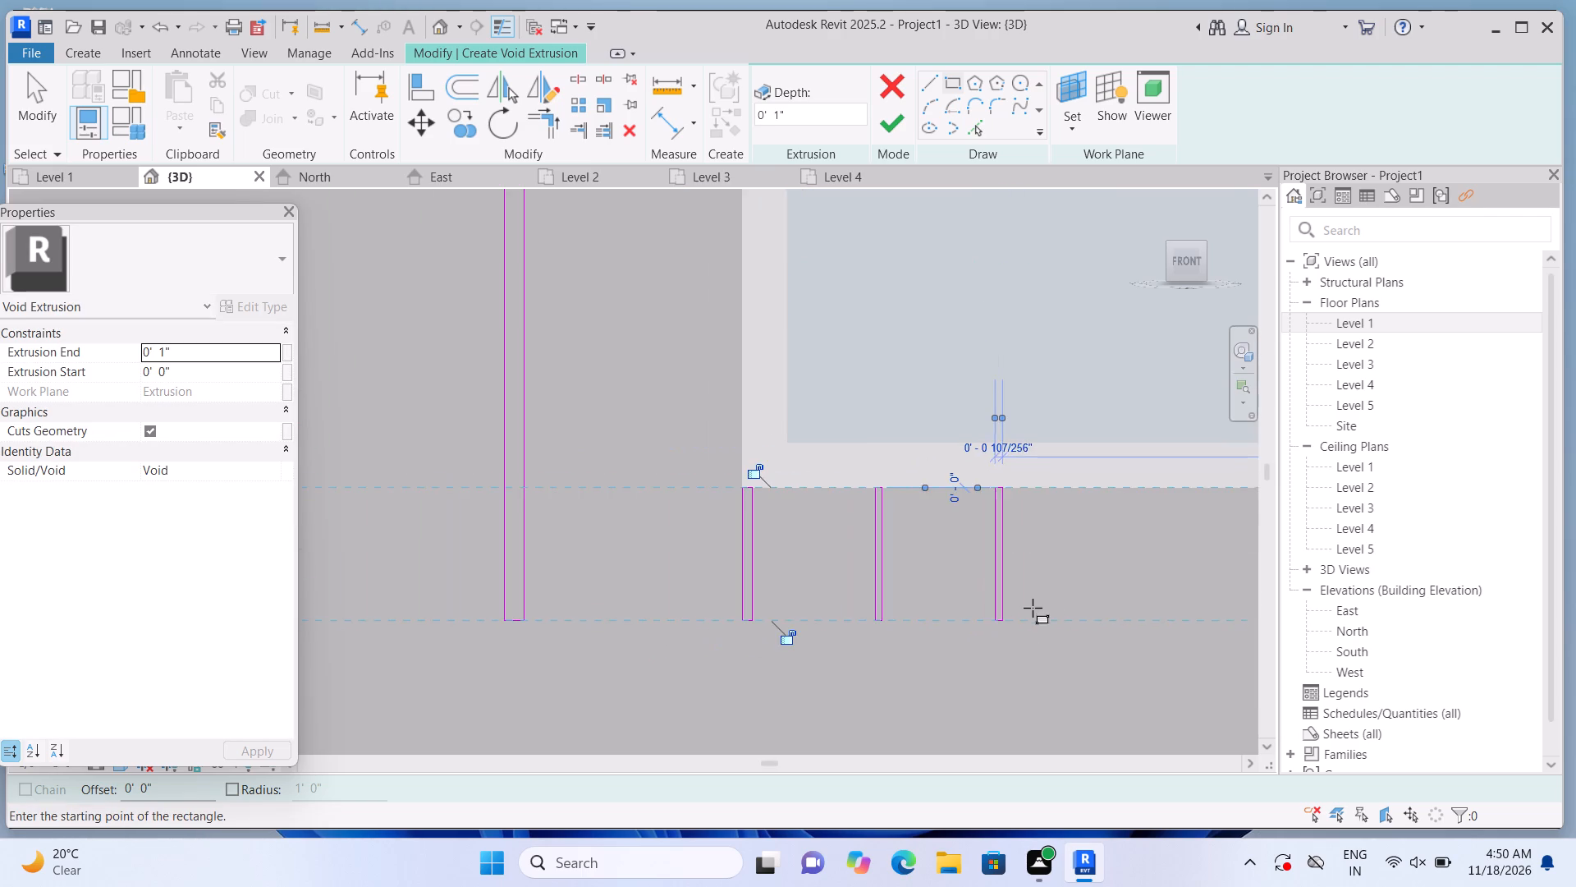
{"action": "middle_click_drag", "start_coordinate": [1088, 591], "coordinate": [694, 572]}
{"action": "scroll", "coordinate": [694, 569], "scroll_direction": "up", "scroll_amount": 2}
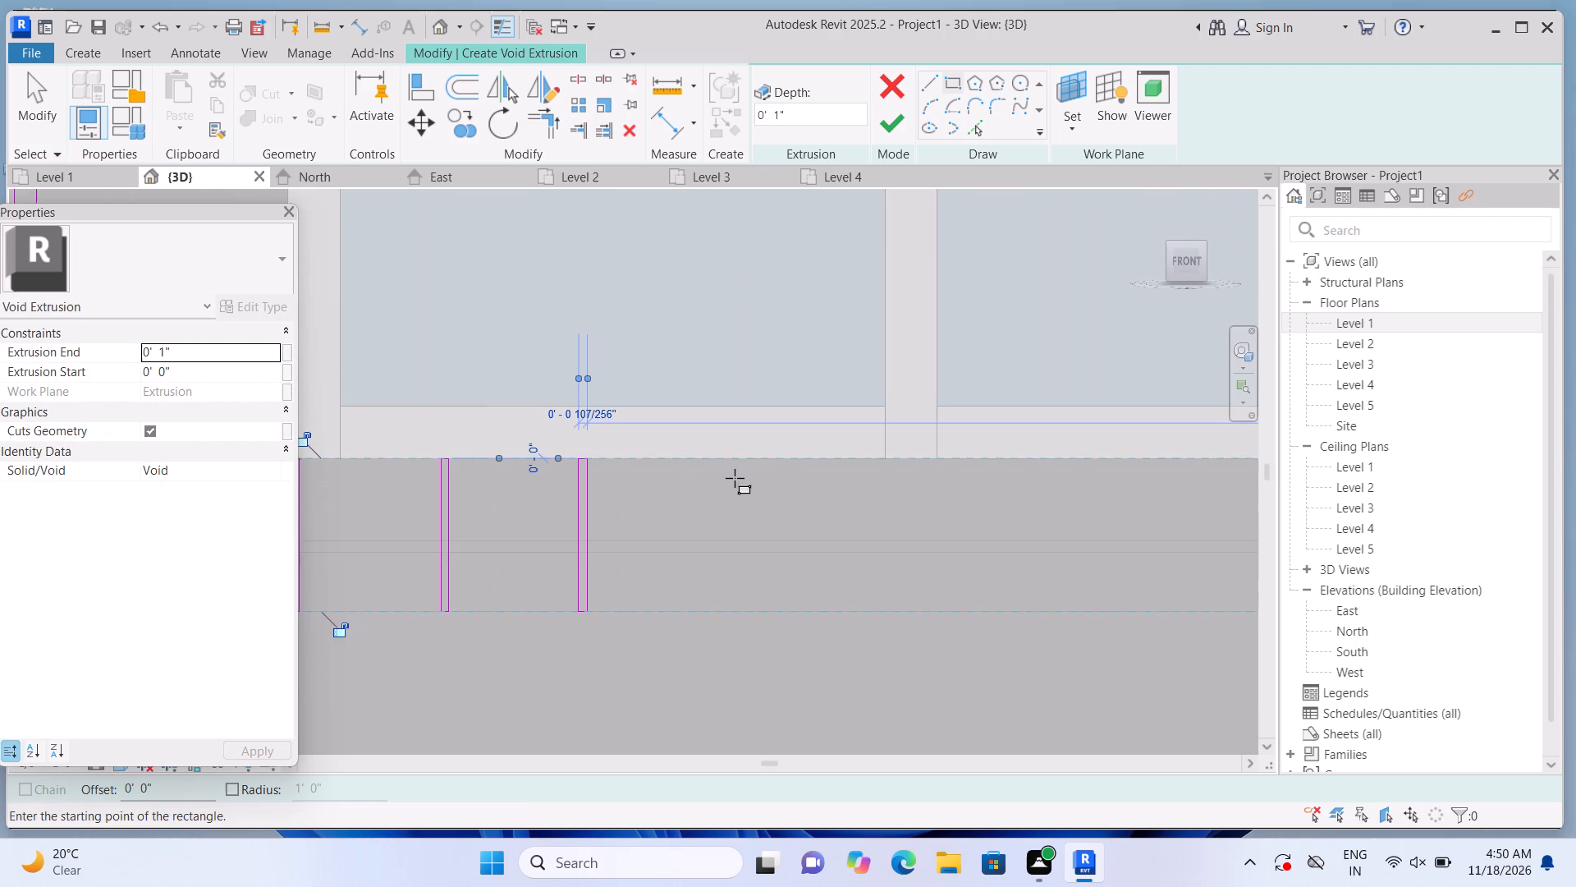
{"action": "left_click", "coordinate": [740, 461]}
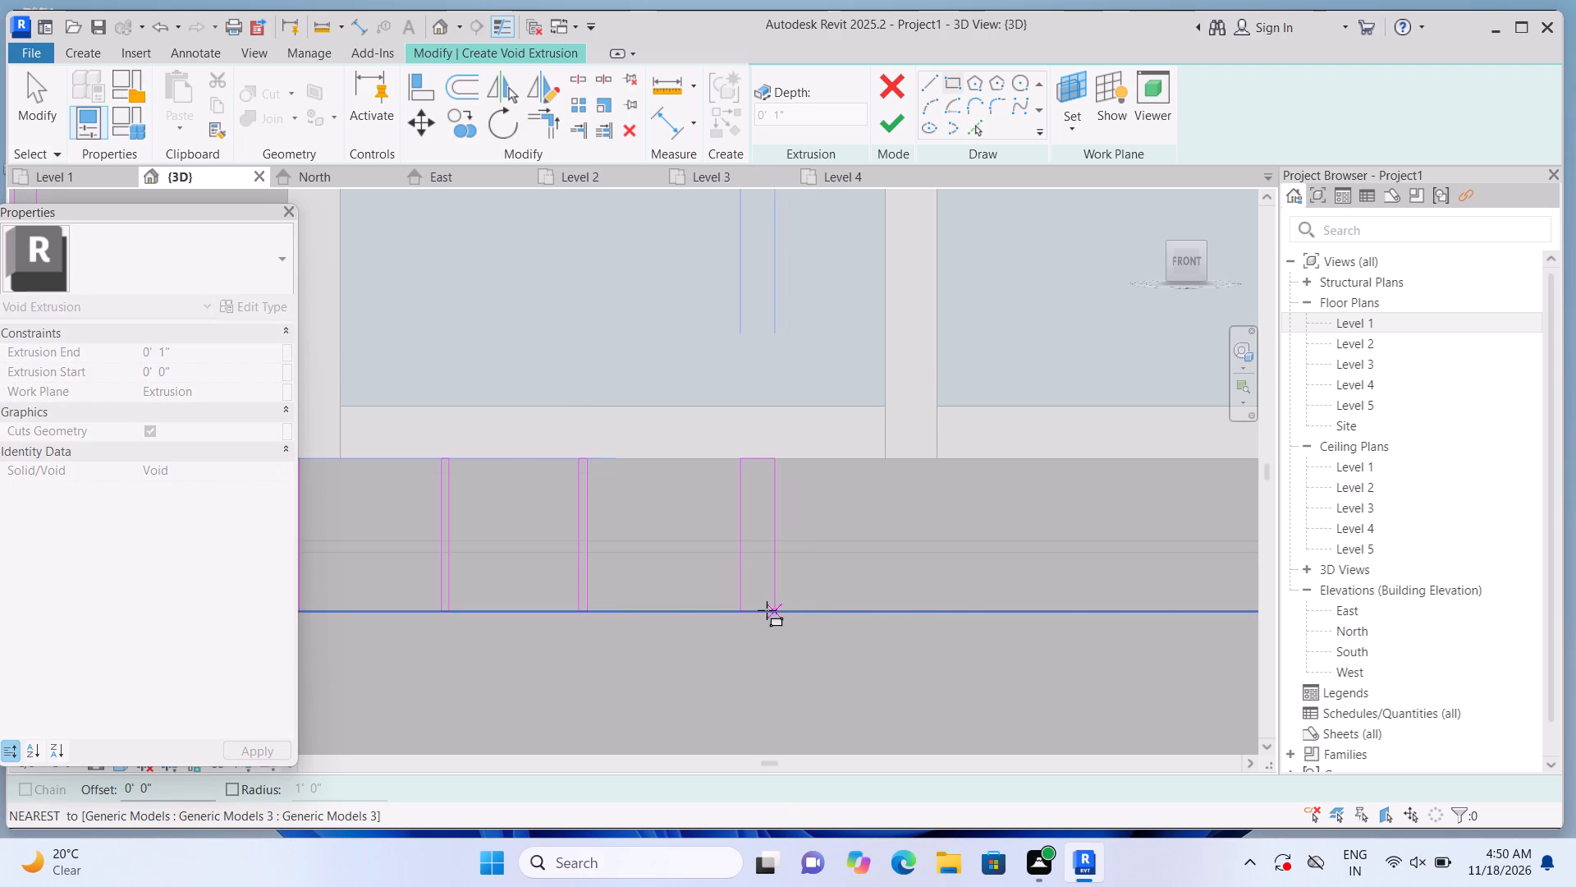
{"action": "left_click", "coordinate": [752, 611]}
{"action": "left_click", "coordinate": [920, 461]}
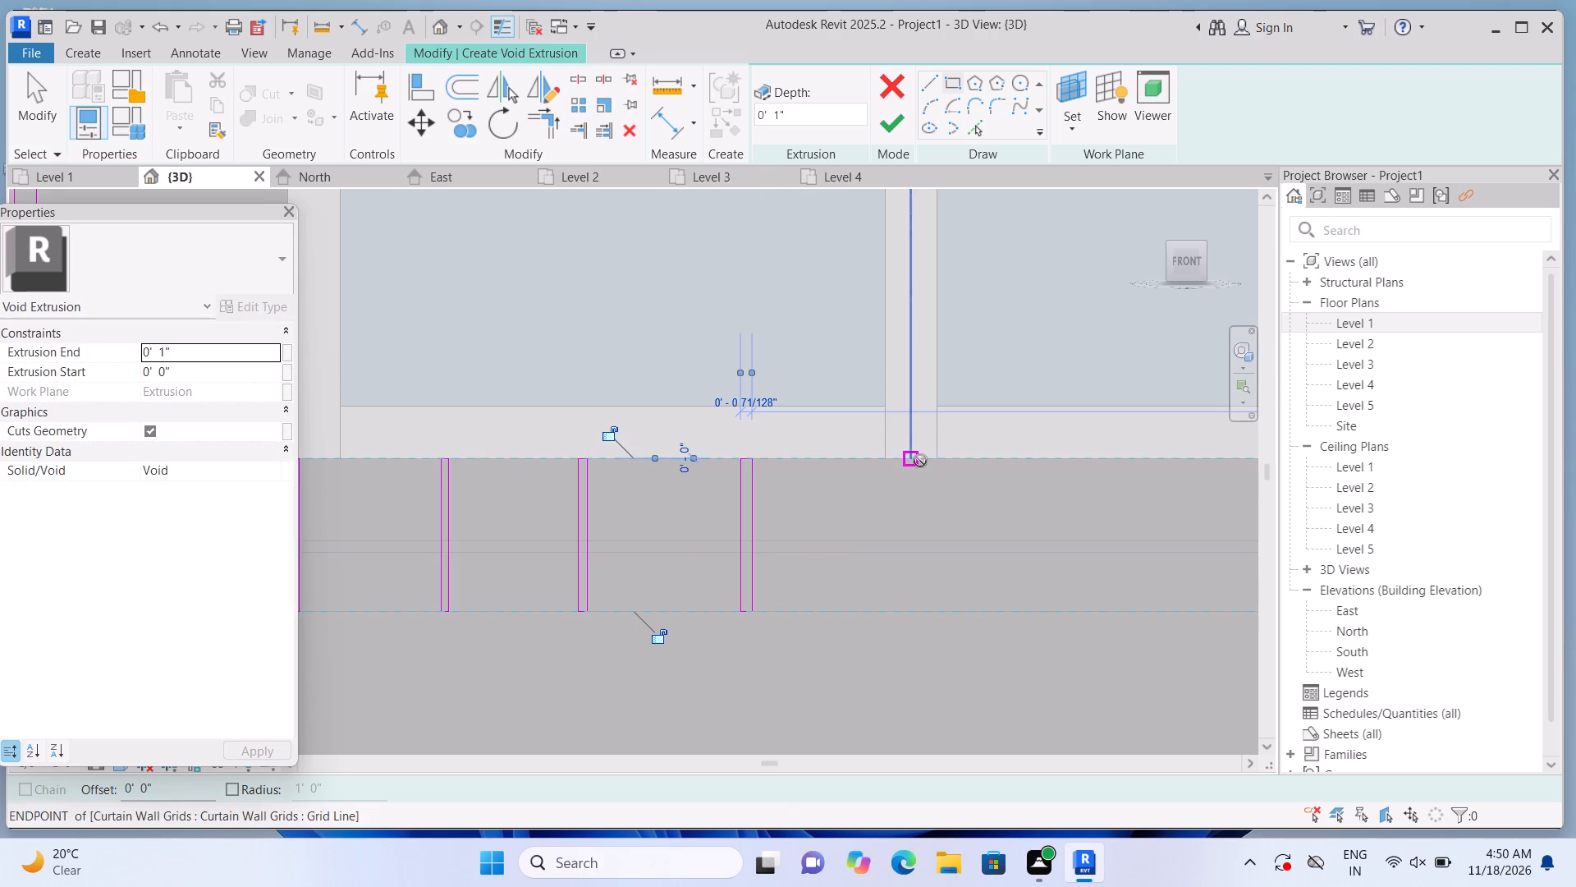
{"action": "left_click", "coordinate": [920, 617]}
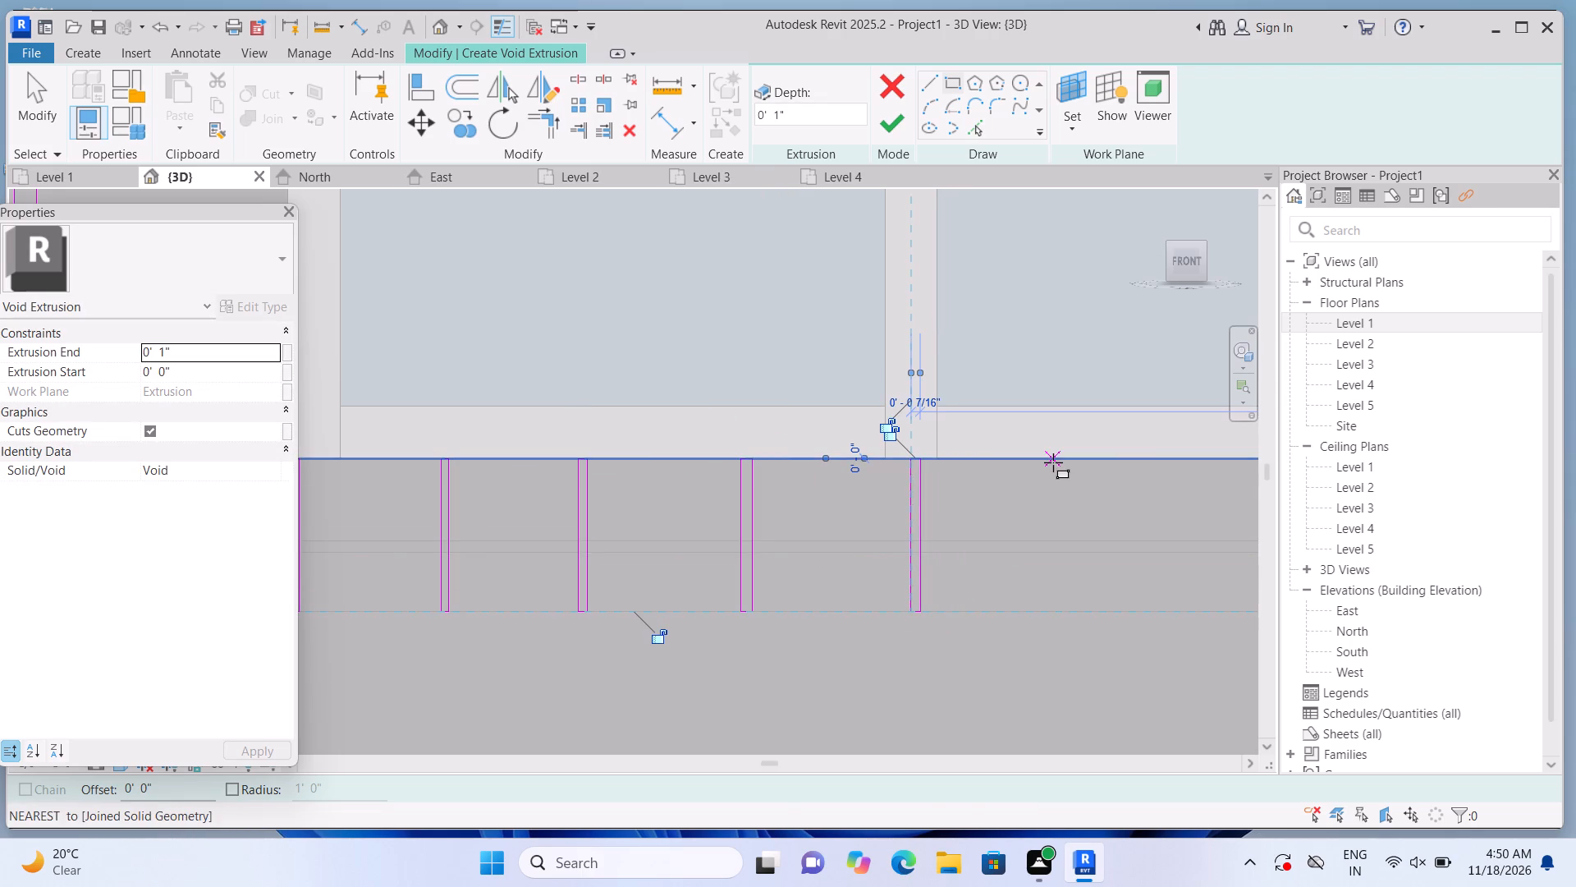
{"action": "left_click", "coordinate": [1053, 462]}
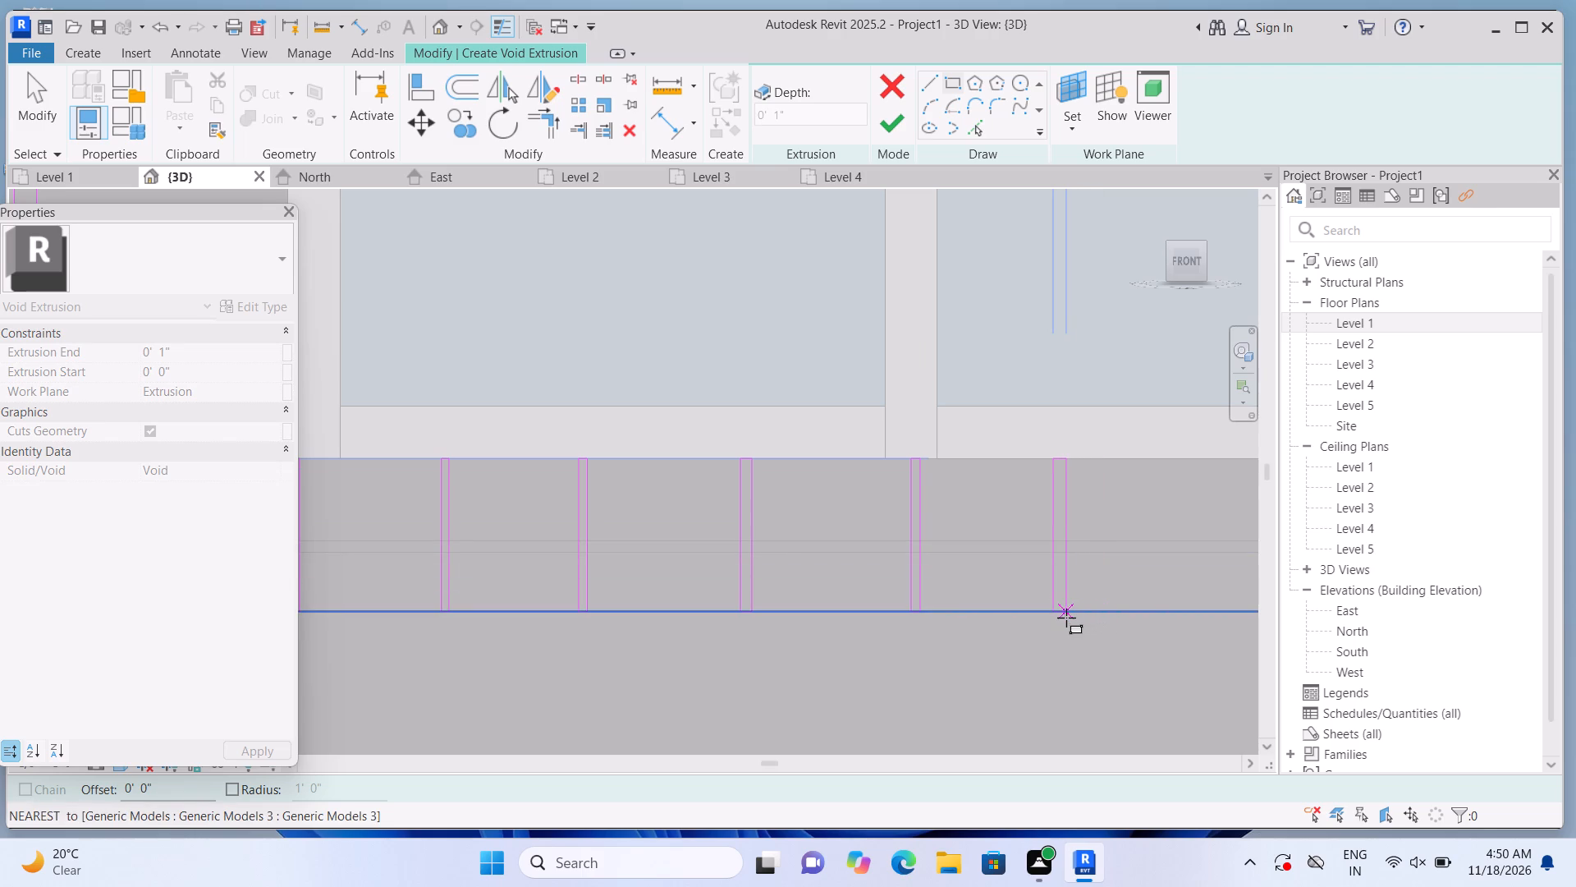
{"action": "left_click", "coordinate": [1065, 618]}
Add two more thin vertical strips below the window's middle bay, from the window's bottom edge to the panel's bottom edge.
{"action": "scroll", "coordinate": [1072, 627], "scroll_direction": "down", "scroll_amount": 3}
{"action": "middle_click_drag", "start_coordinate": [1106, 627], "coordinate": [683, 564]}
{"action": "scroll", "coordinate": [693, 480], "scroll_direction": "up", "scroll_amount": 1}
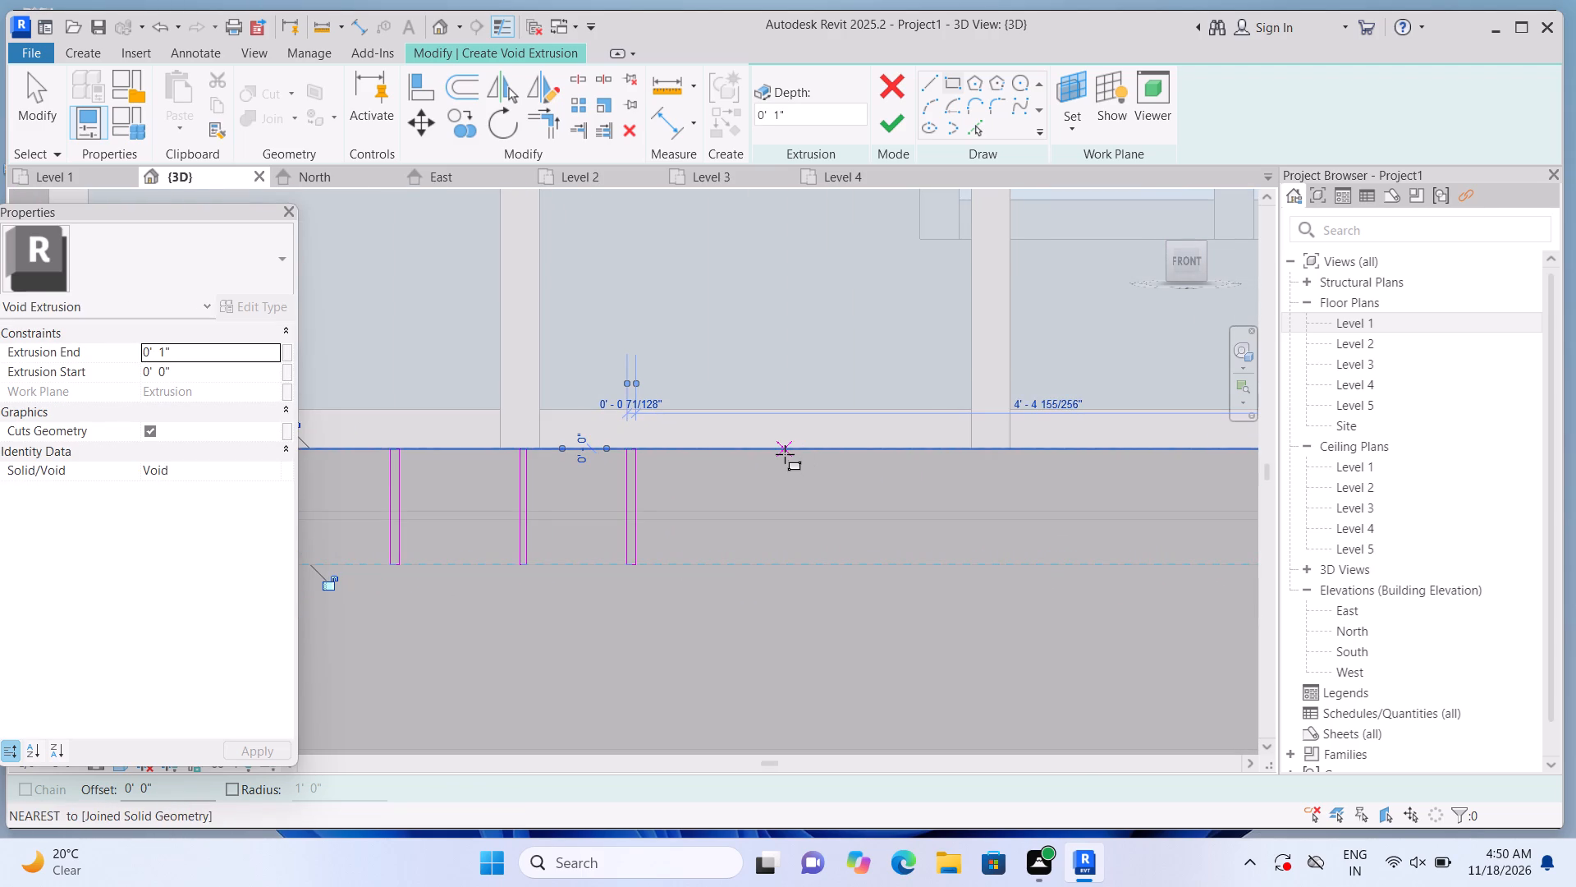
{"action": "left_click", "coordinate": [785, 454]}
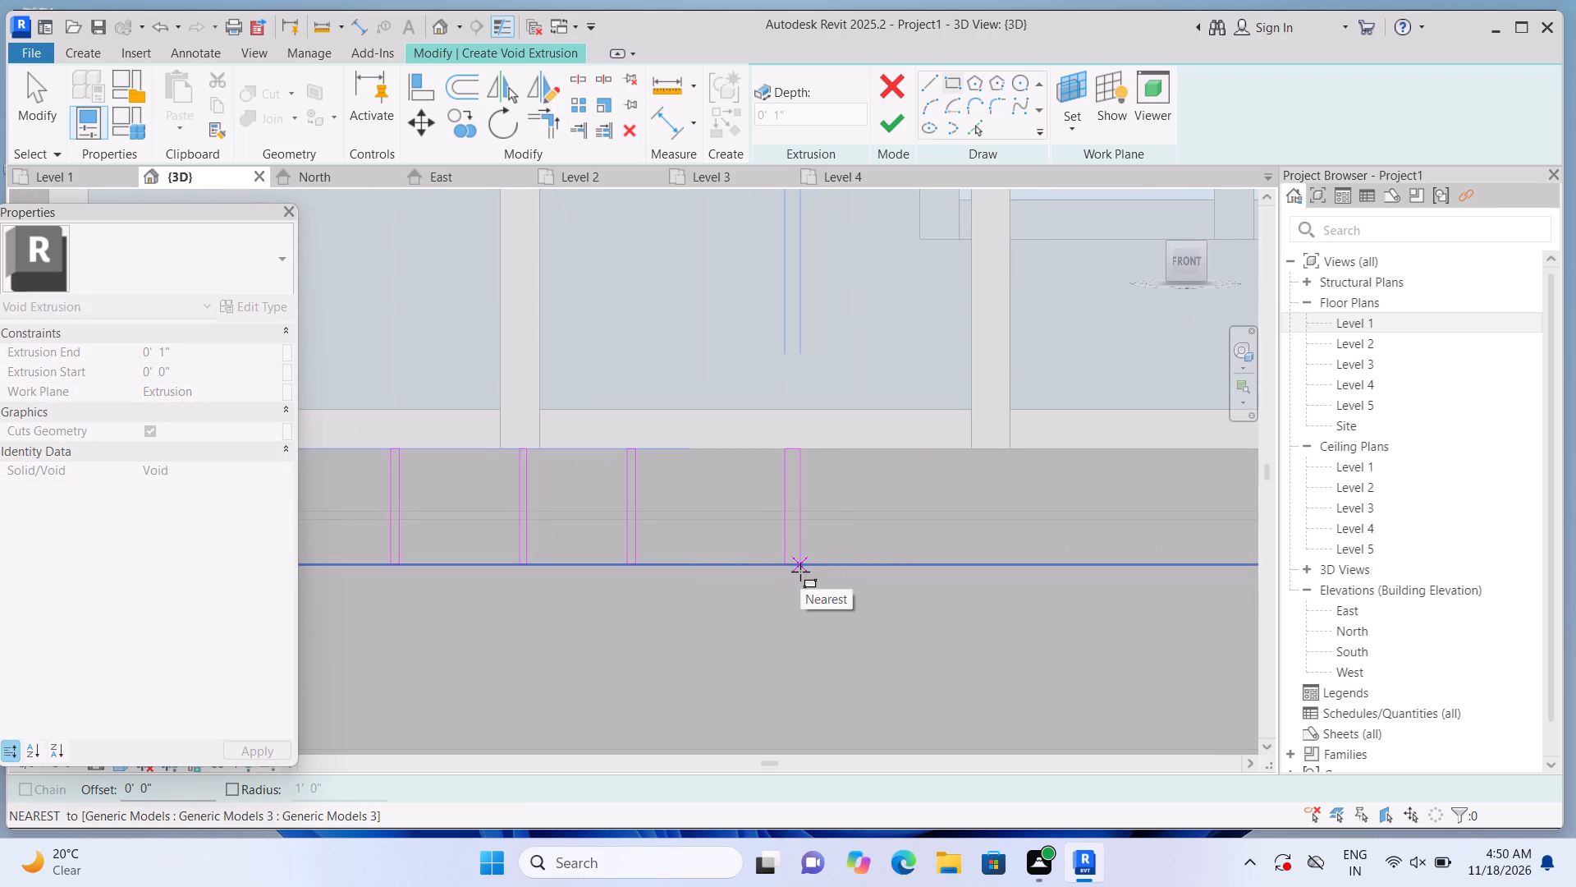
{"action": "left_click", "coordinate": [797, 571]}
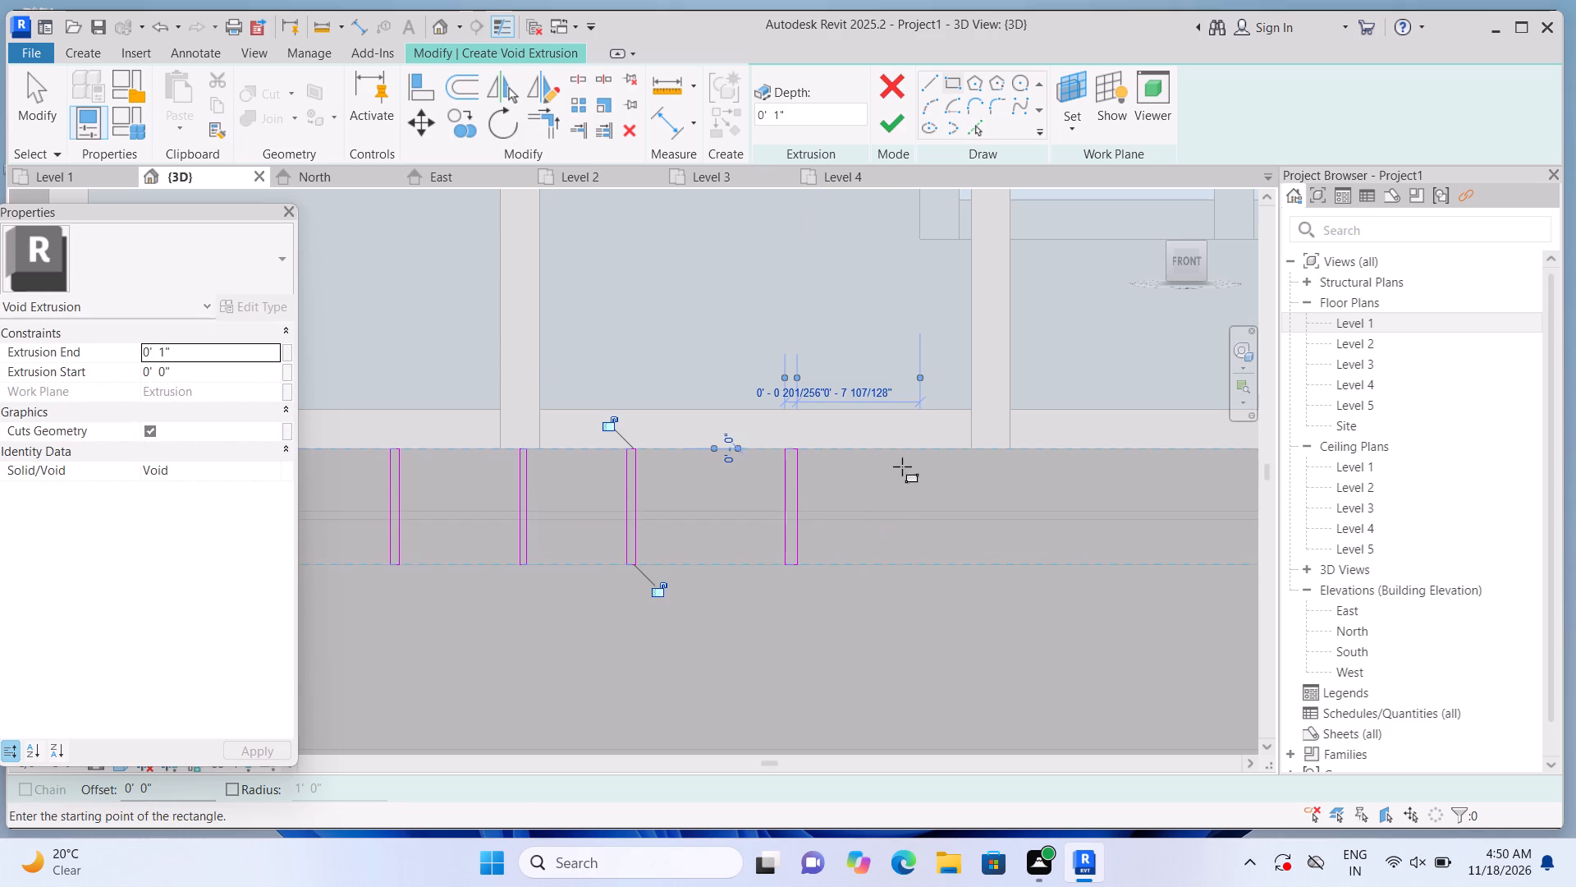
{"action": "left_click", "coordinate": [912, 457]}
{"action": "scroll", "coordinate": [943, 549], "scroll_direction": "up", "scroll_amount": 5}
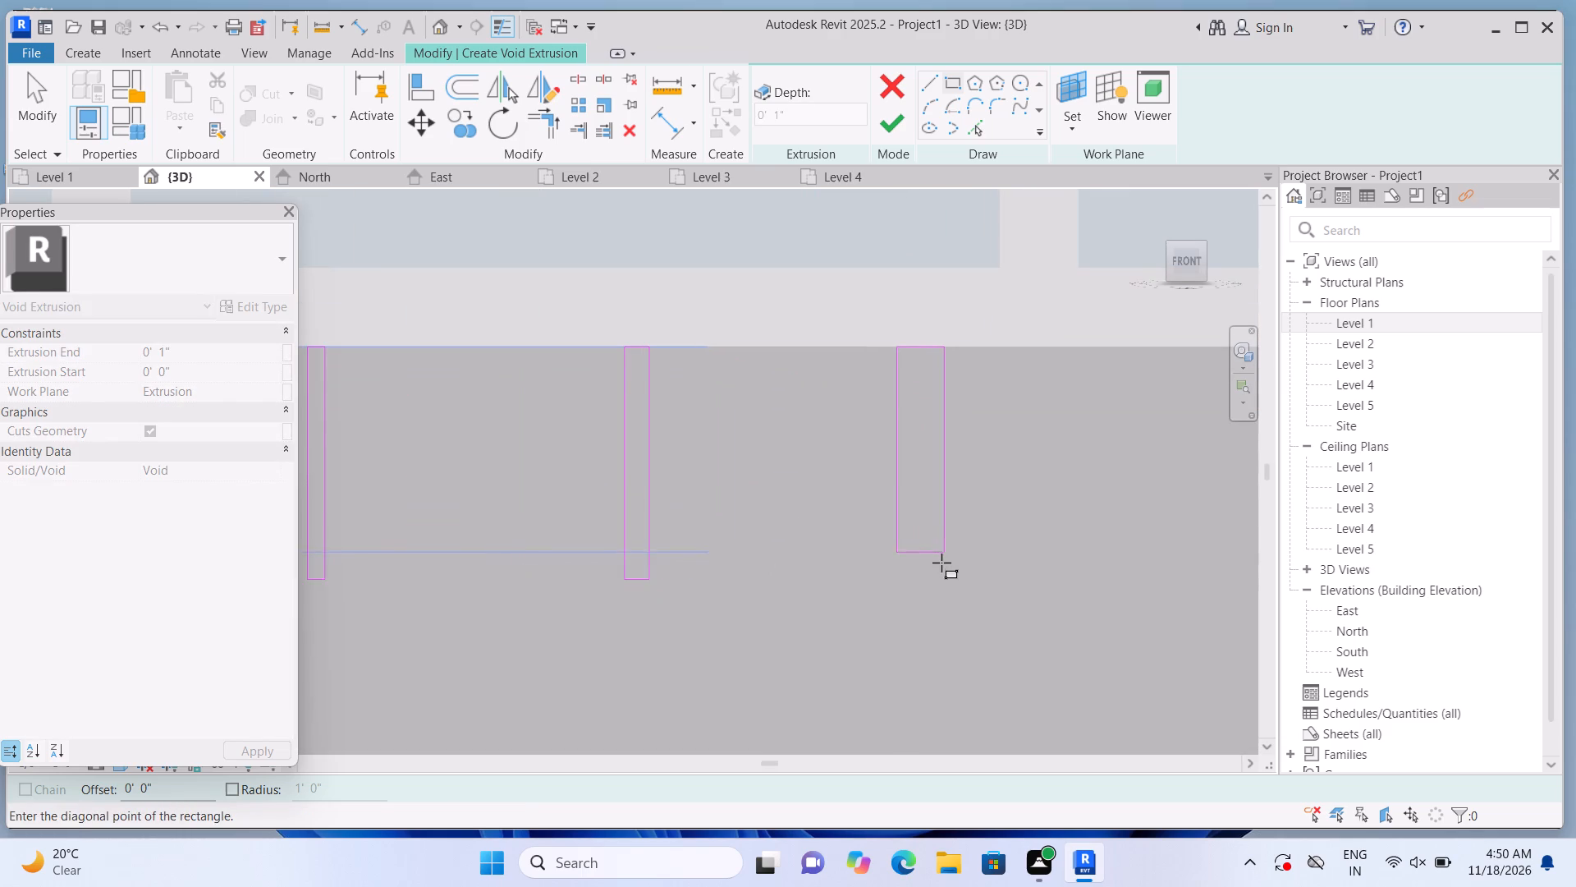
{"action": "left_click", "coordinate": [907, 580]}
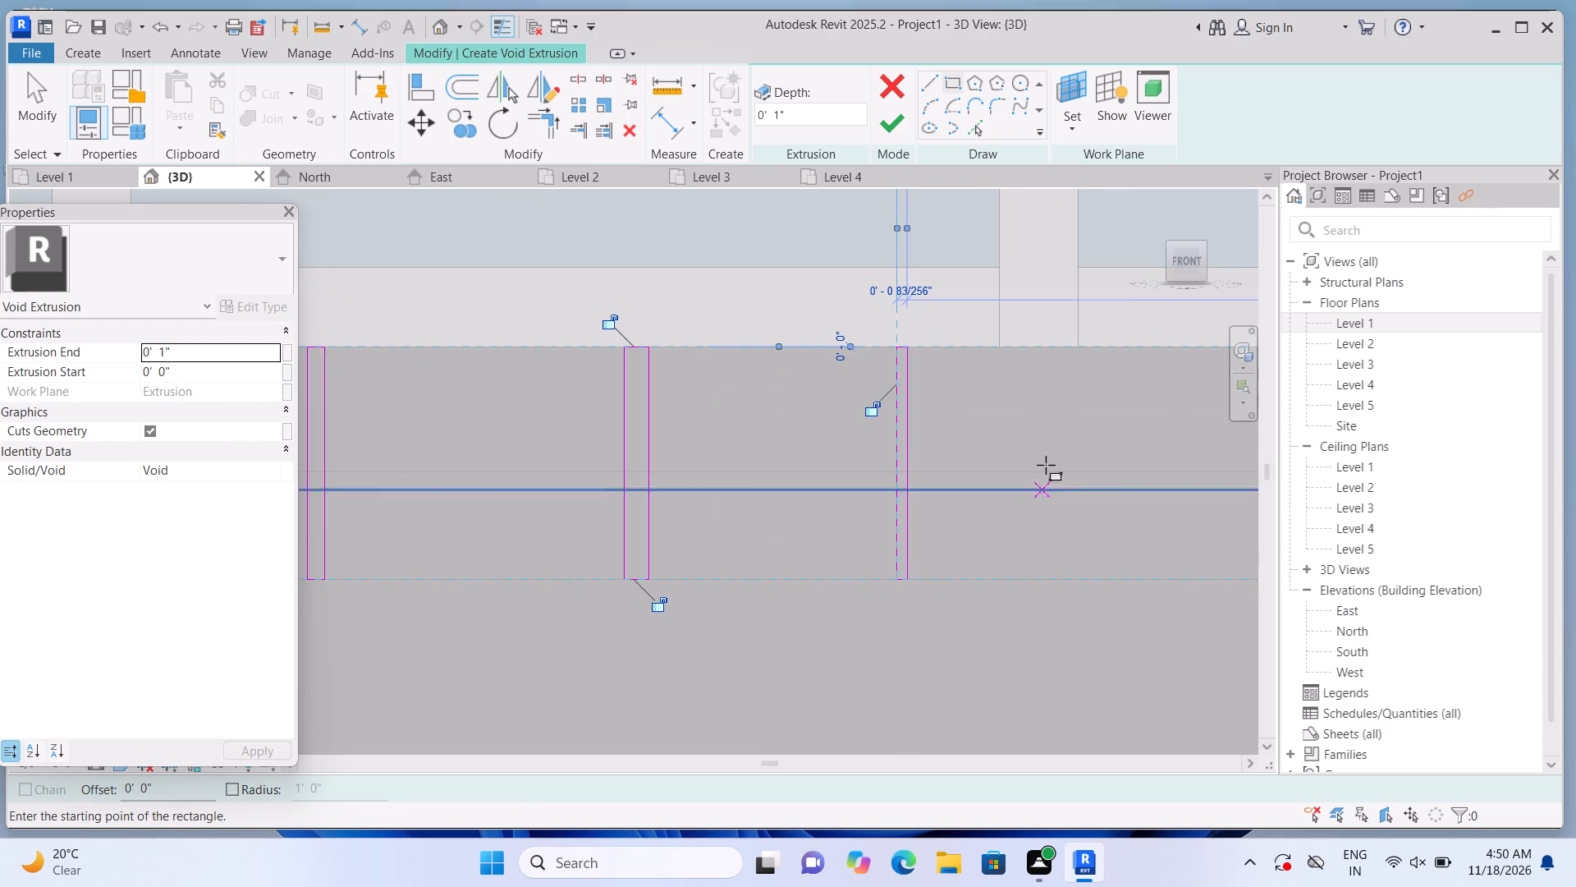
Sketch two more thin vertical strips below the window's right bay, from the window's bottom edge to the panel's bottom edge.
{"action": "scroll", "coordinate": [1071, 401], "scroll_direction": "down", "scroll_amount": 3}
{"action": "middle_click_drag", "start_coordinate": [1070, 419], "coordinate": [676, 421]}
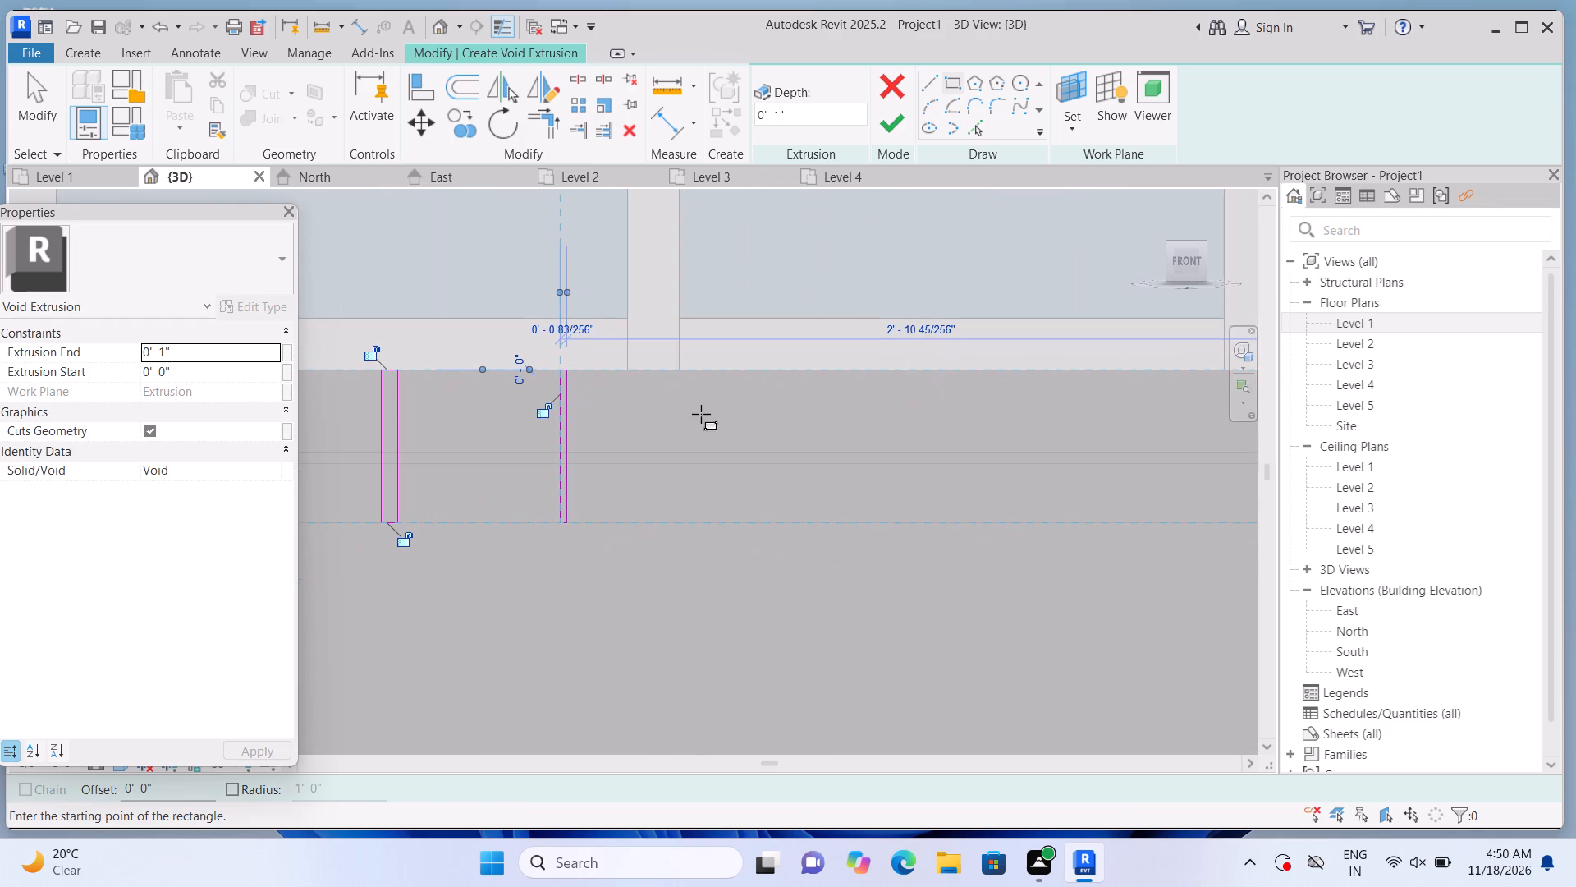
{"action": "left_click", "coordinate": [748, 374]}
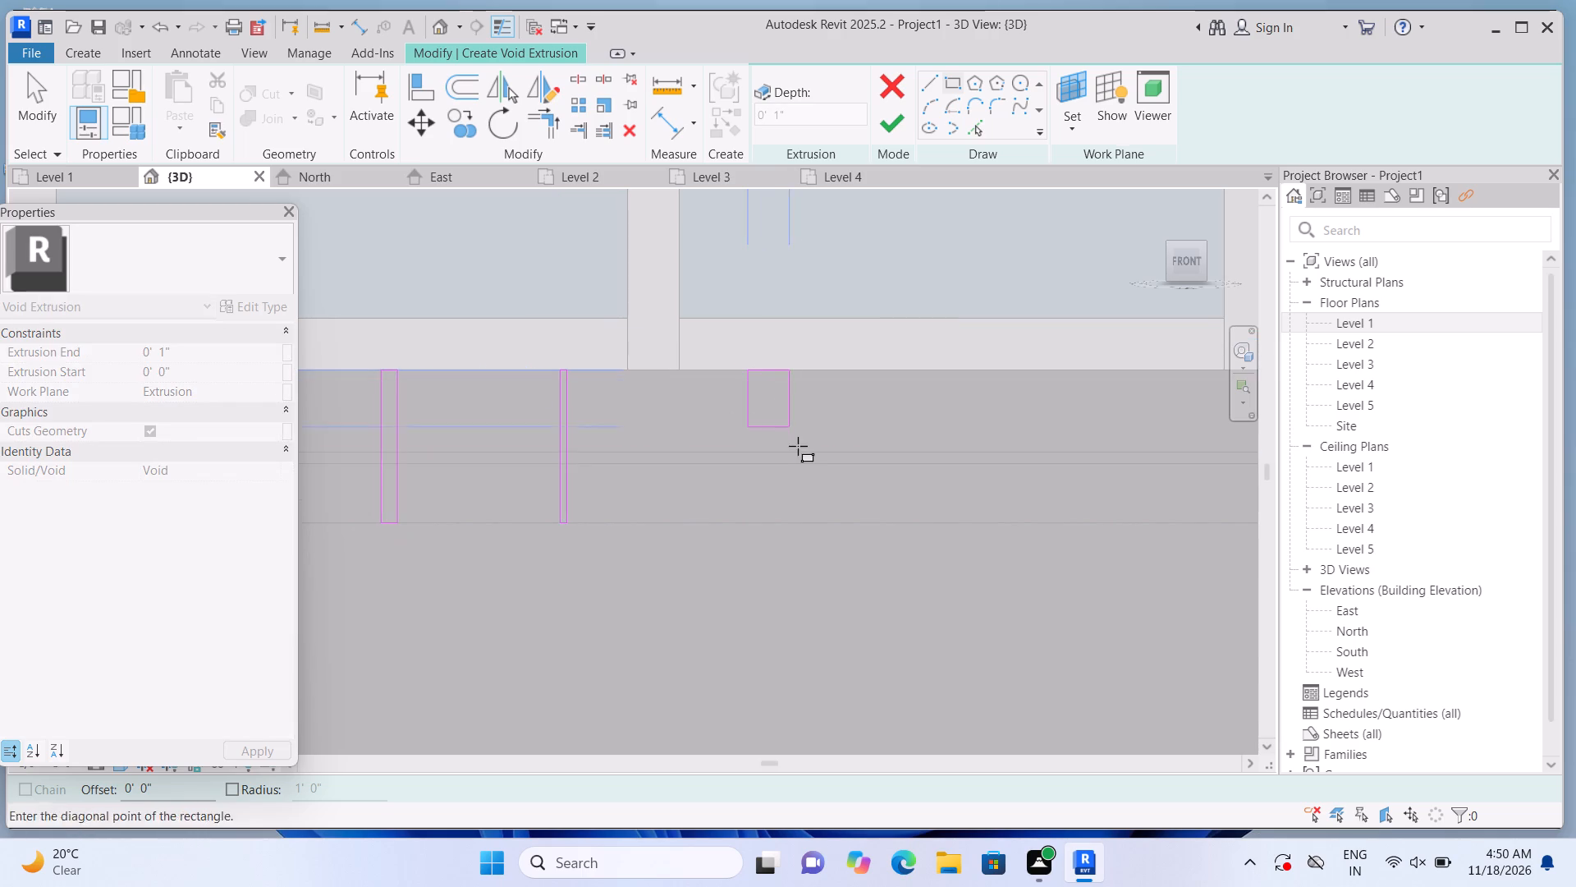
{"action": "left_click", "coordinate": [759, 522]}
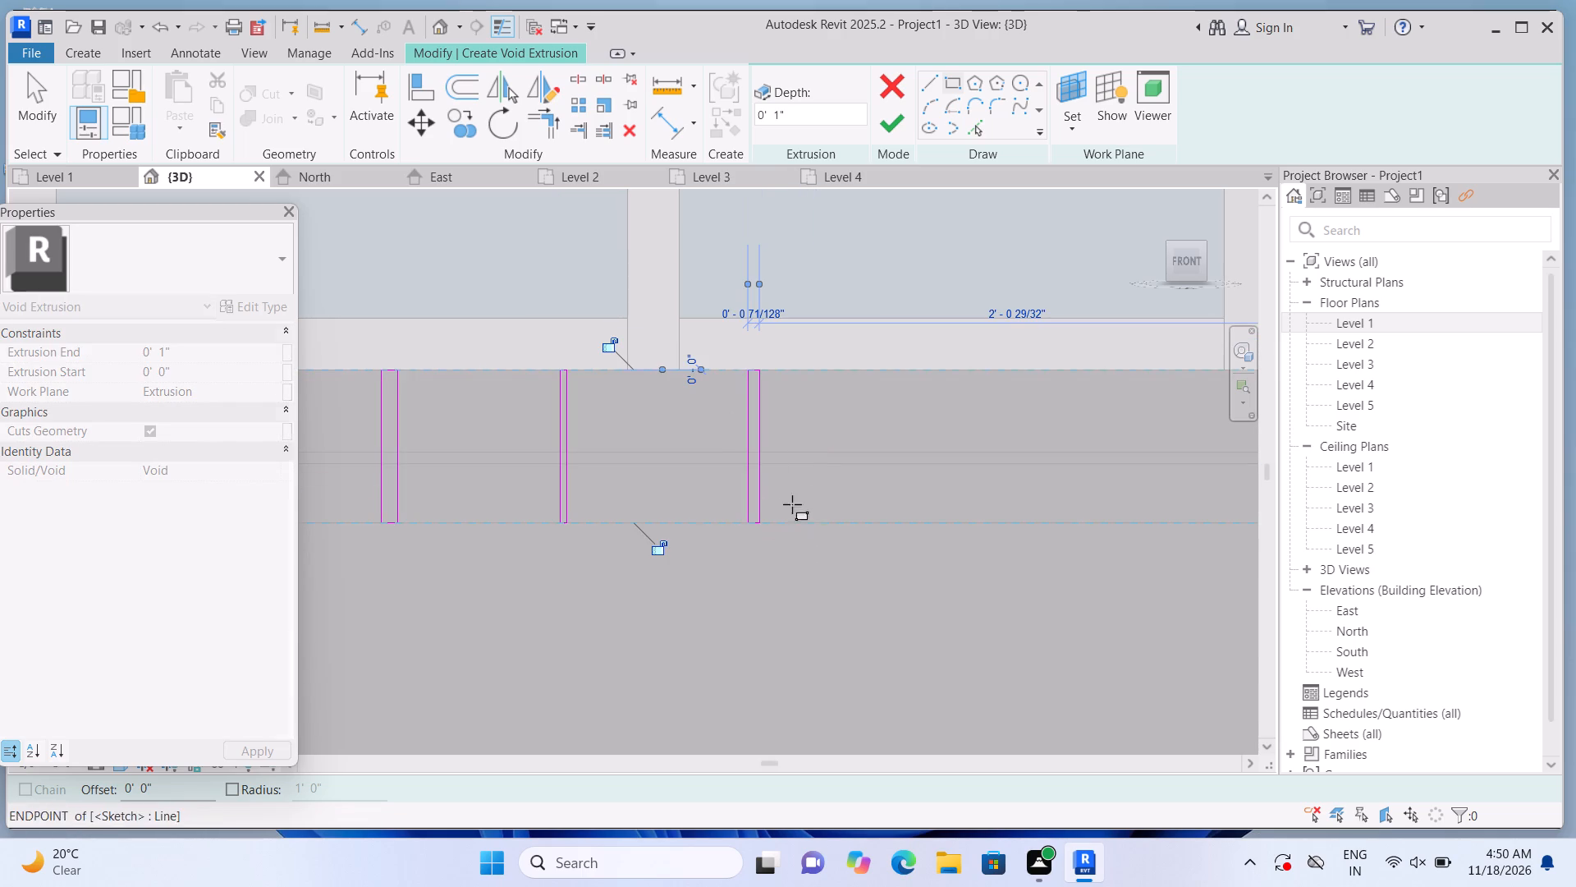
{"action": "left_click", "coordinate": [939, 370]}
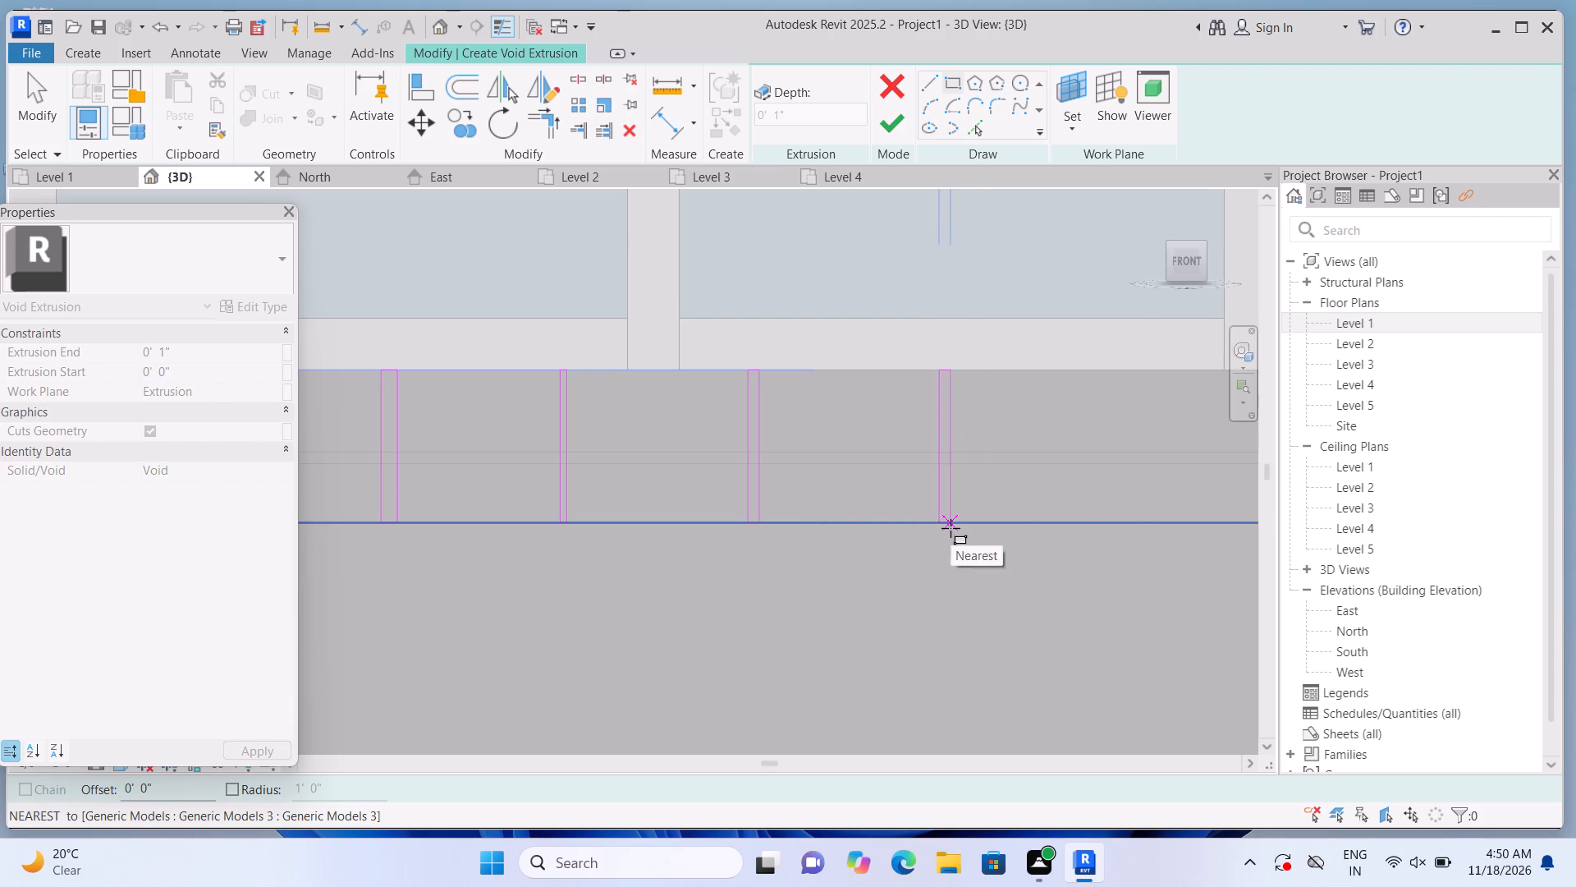
{"action": "left_click", "coordinate": [951, 528]}
Complete the row below the window with a thin strip about 7" tall at the window's bottom-right corner and another midway to the previous strip.
{"action": "middle_click_drag", "start_coordinate": [992, 511], "coordinate": [523, 520]}
{"action": "scroll", "coordinate": [525, 520], "scroll_direction": "up", "scroll_amount": 1}
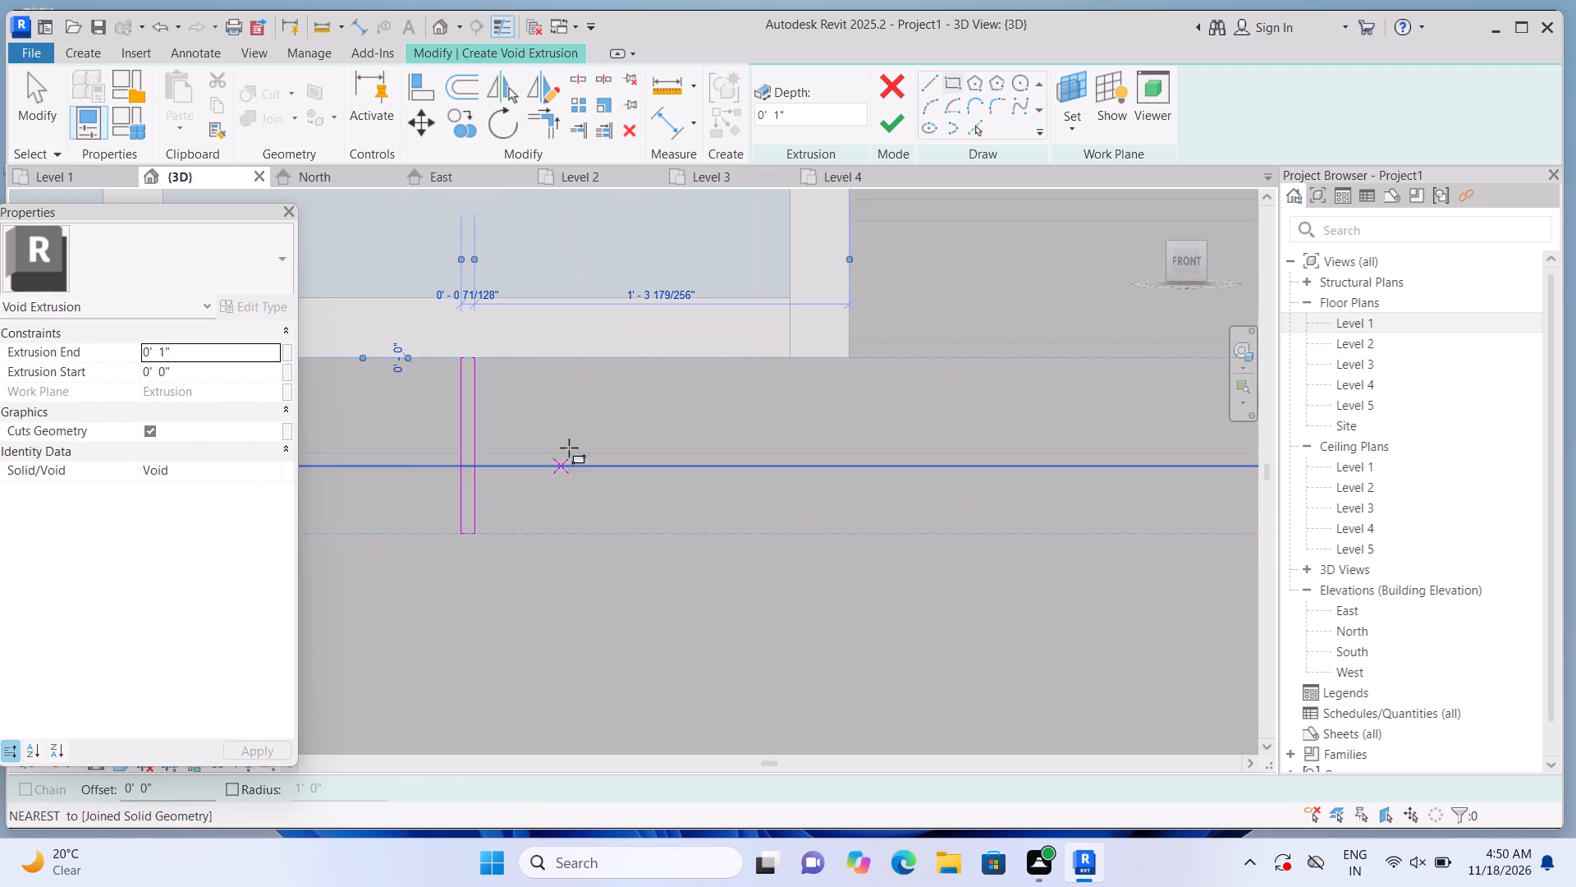
{"action": "left_click", "coordinate": [848, 358]}
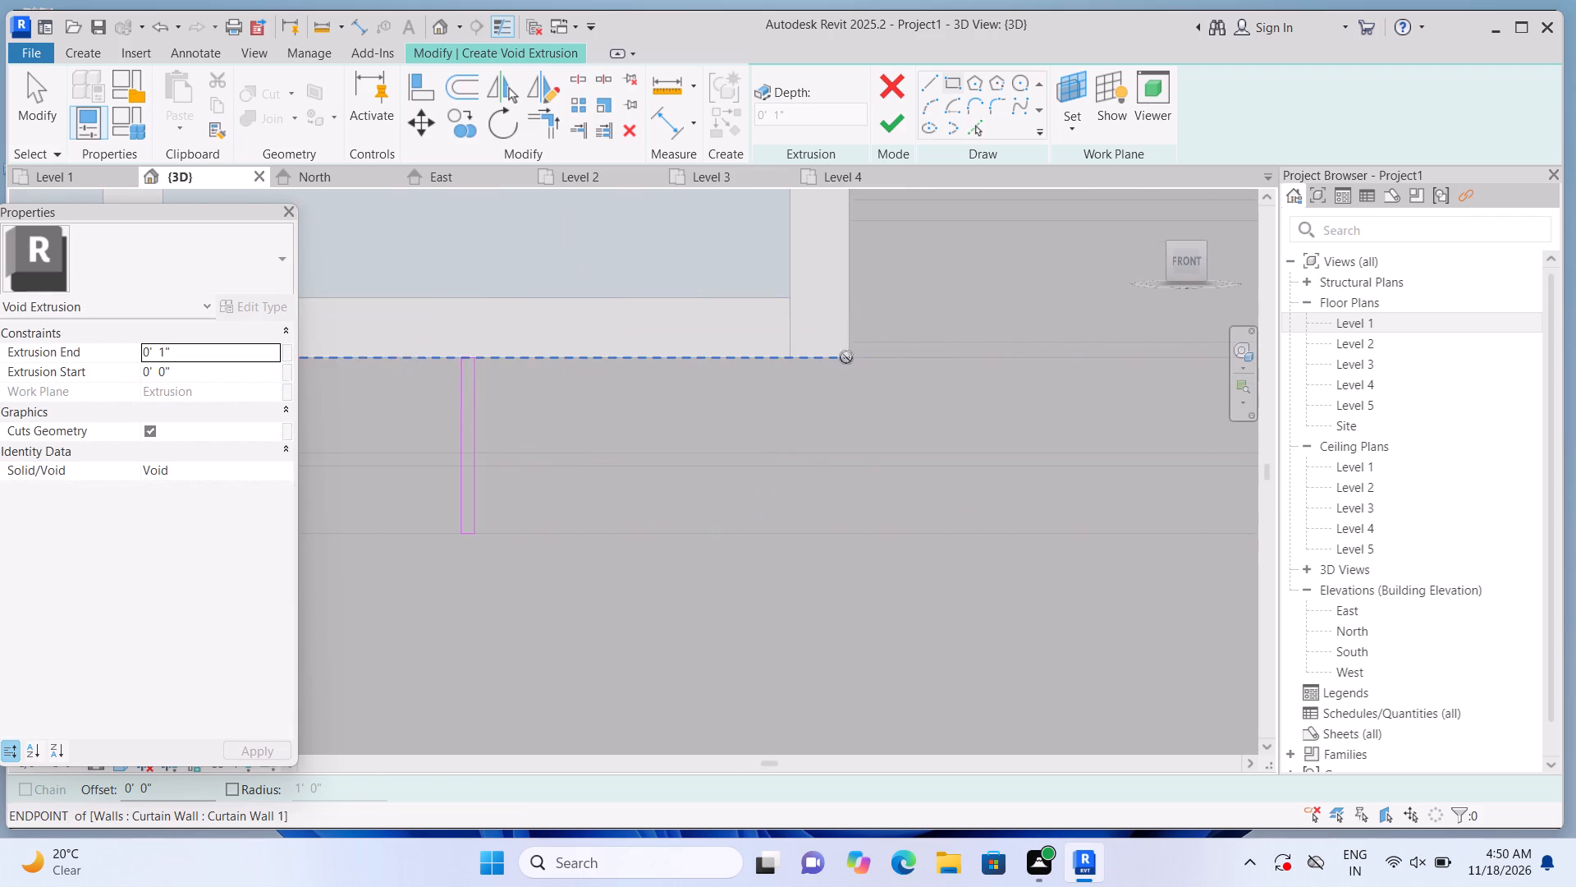
{"action": "left_click", "coordinate": [836, 533]}
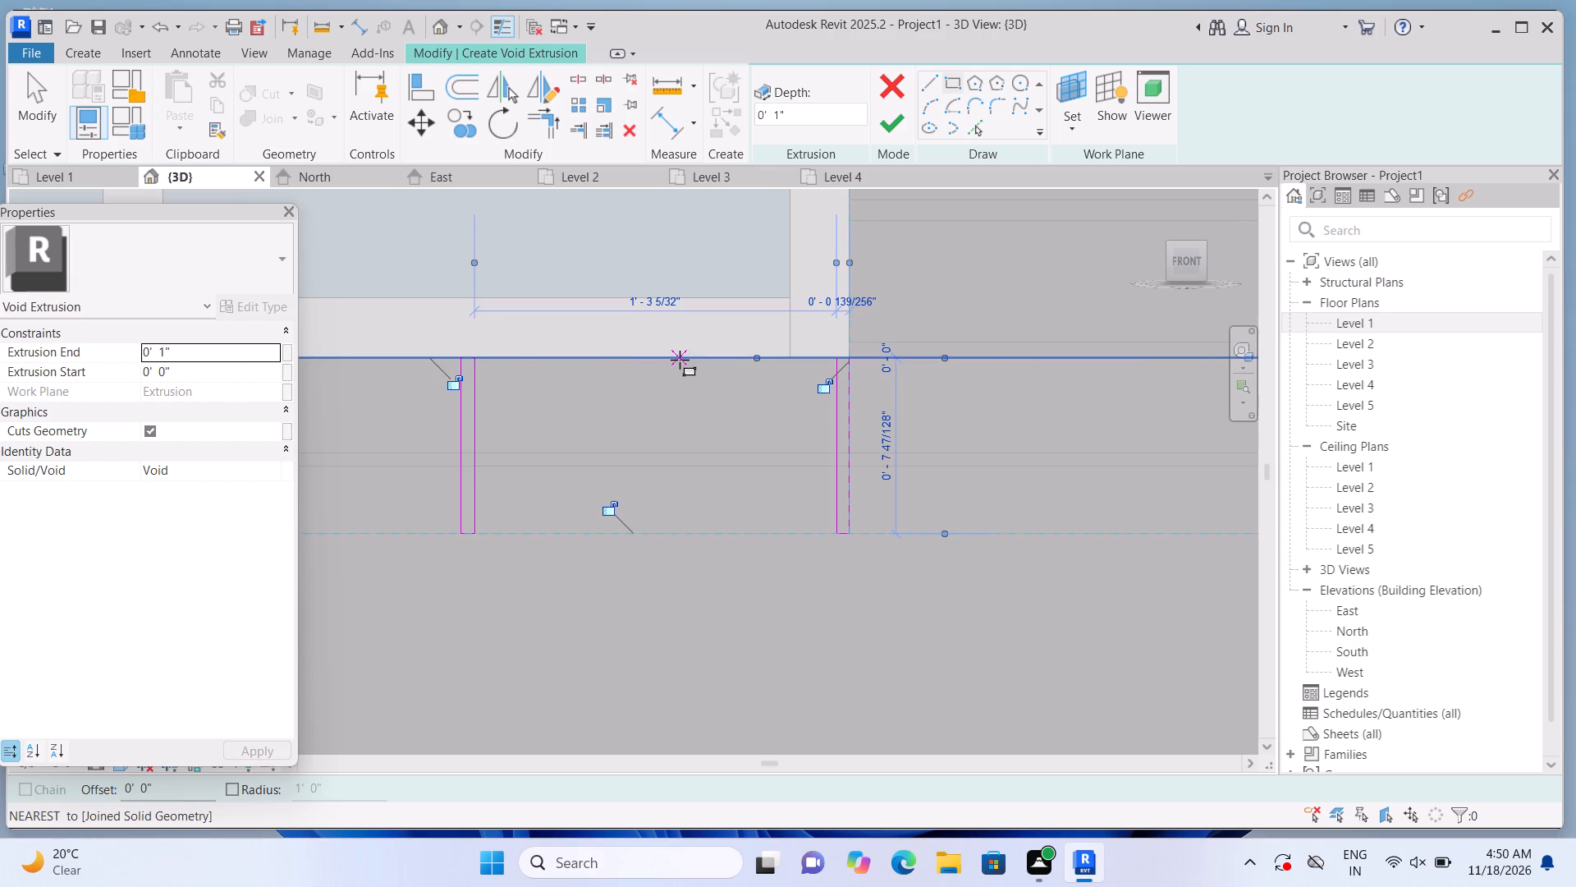
{"action": "left_click", "coordinate": [680, 360]}
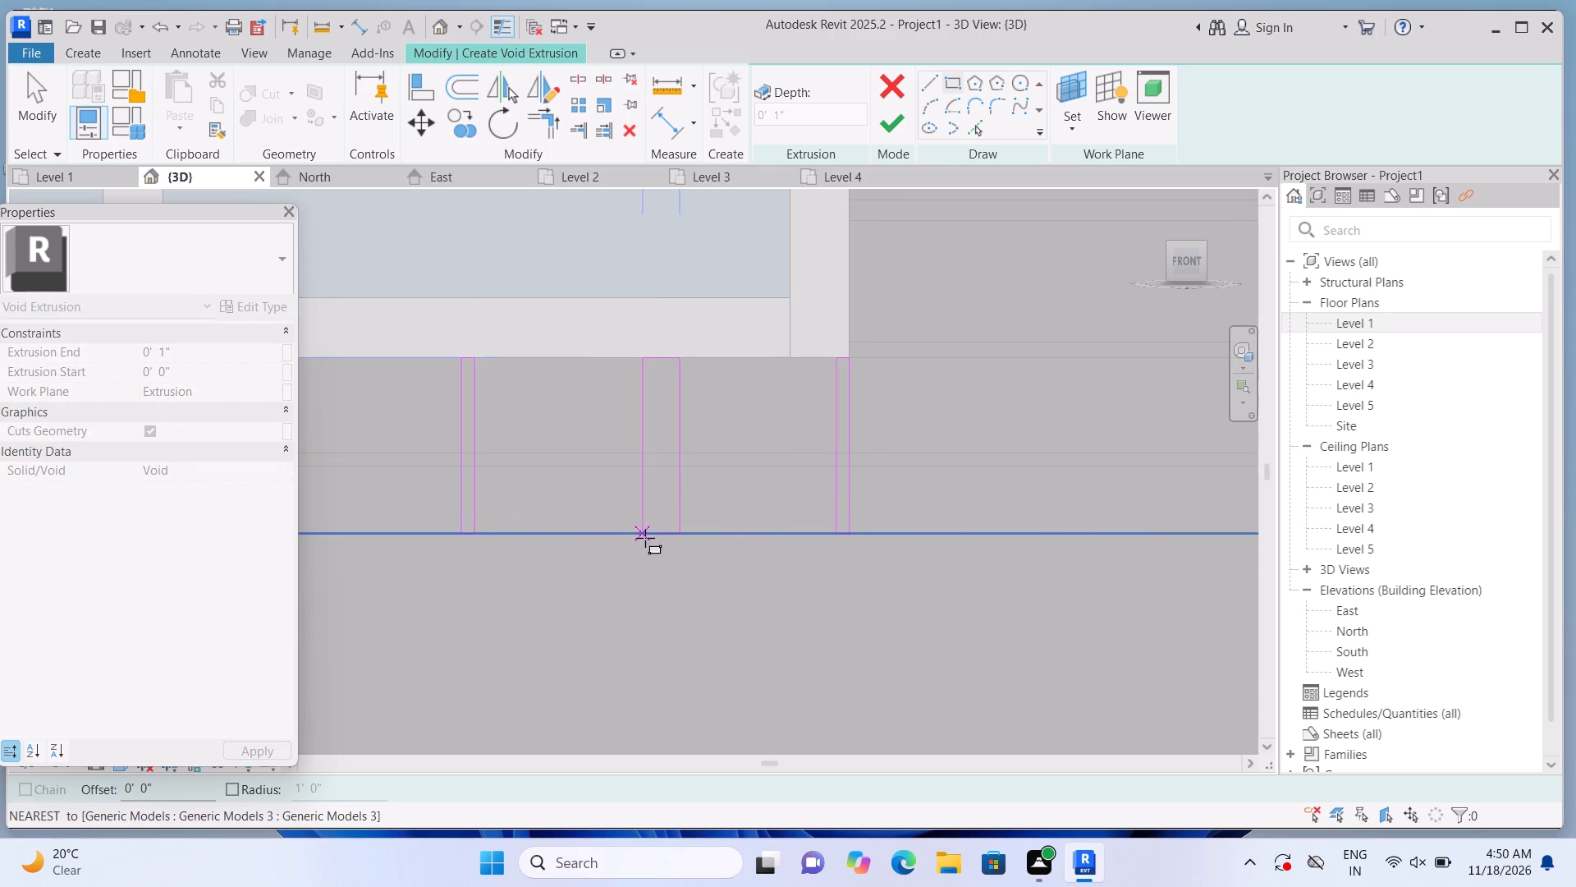
{"action": "left_click", "coordinate": [667, 540]}
Sketch a thin vertical strip about 1" wide from the window's top-right corner up to the panel's top edge.
{"action": "scroll", "coordinate": [666, 546], "scroll_direction": "down", "scroll_amount": 7}
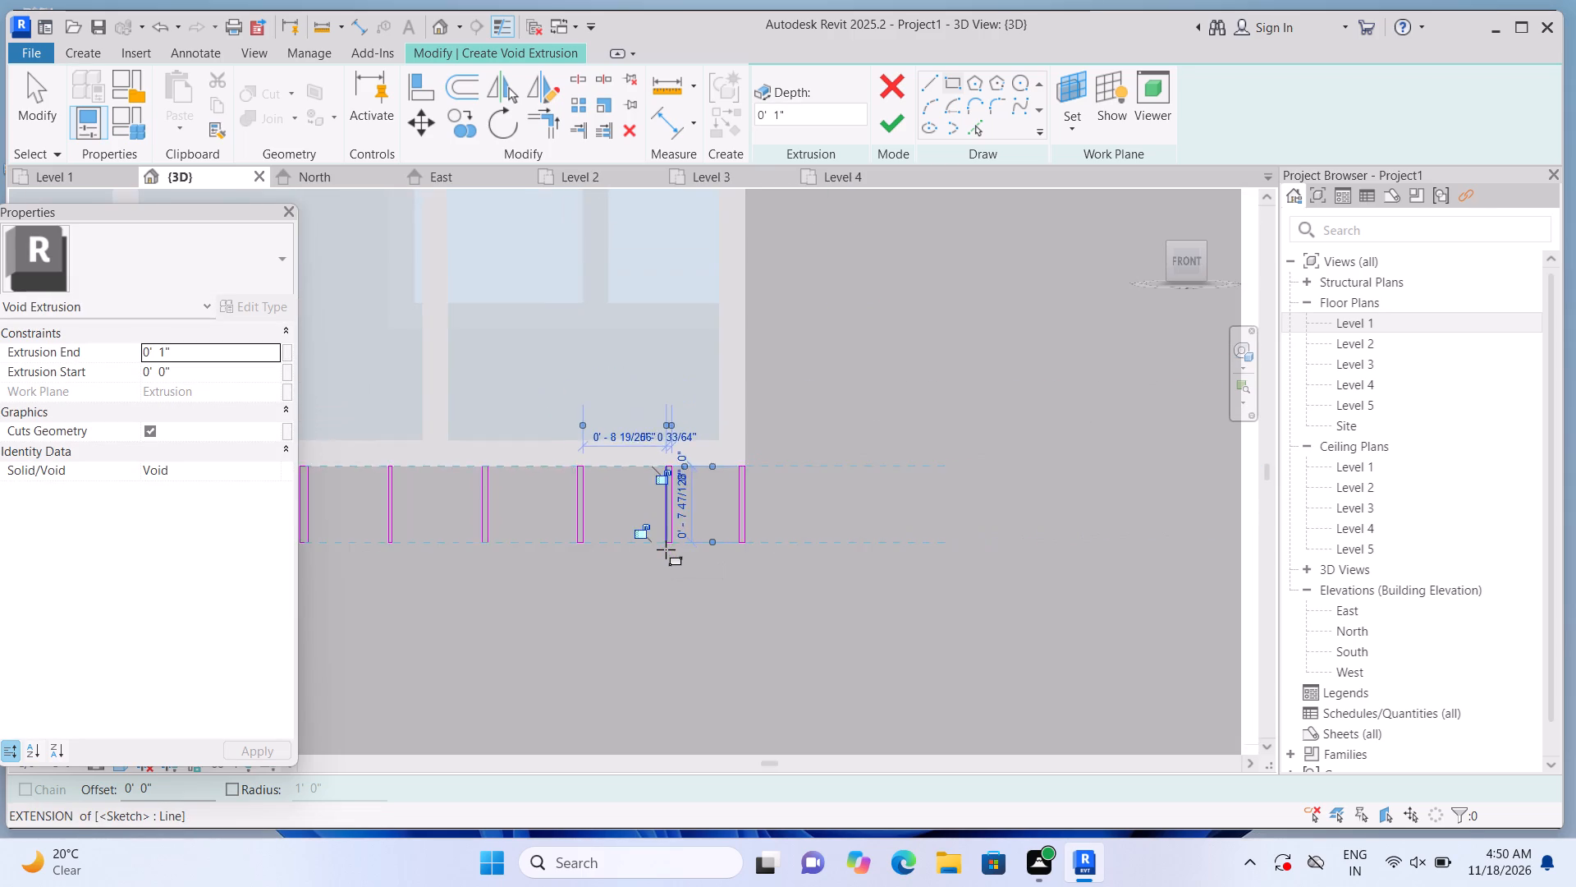
{"action": "scroll", "coordinate": [666, 549], "scroll_direction": "down", "scroll_amount": 4}
{"action": "scroll", "coordinate": [941, 384], "scroll_direction": "down", "scroll_amount": 1}
{"action": "middle_click_drag", "start_coordinate": [878, 353], "coordinate": [897, 388]}
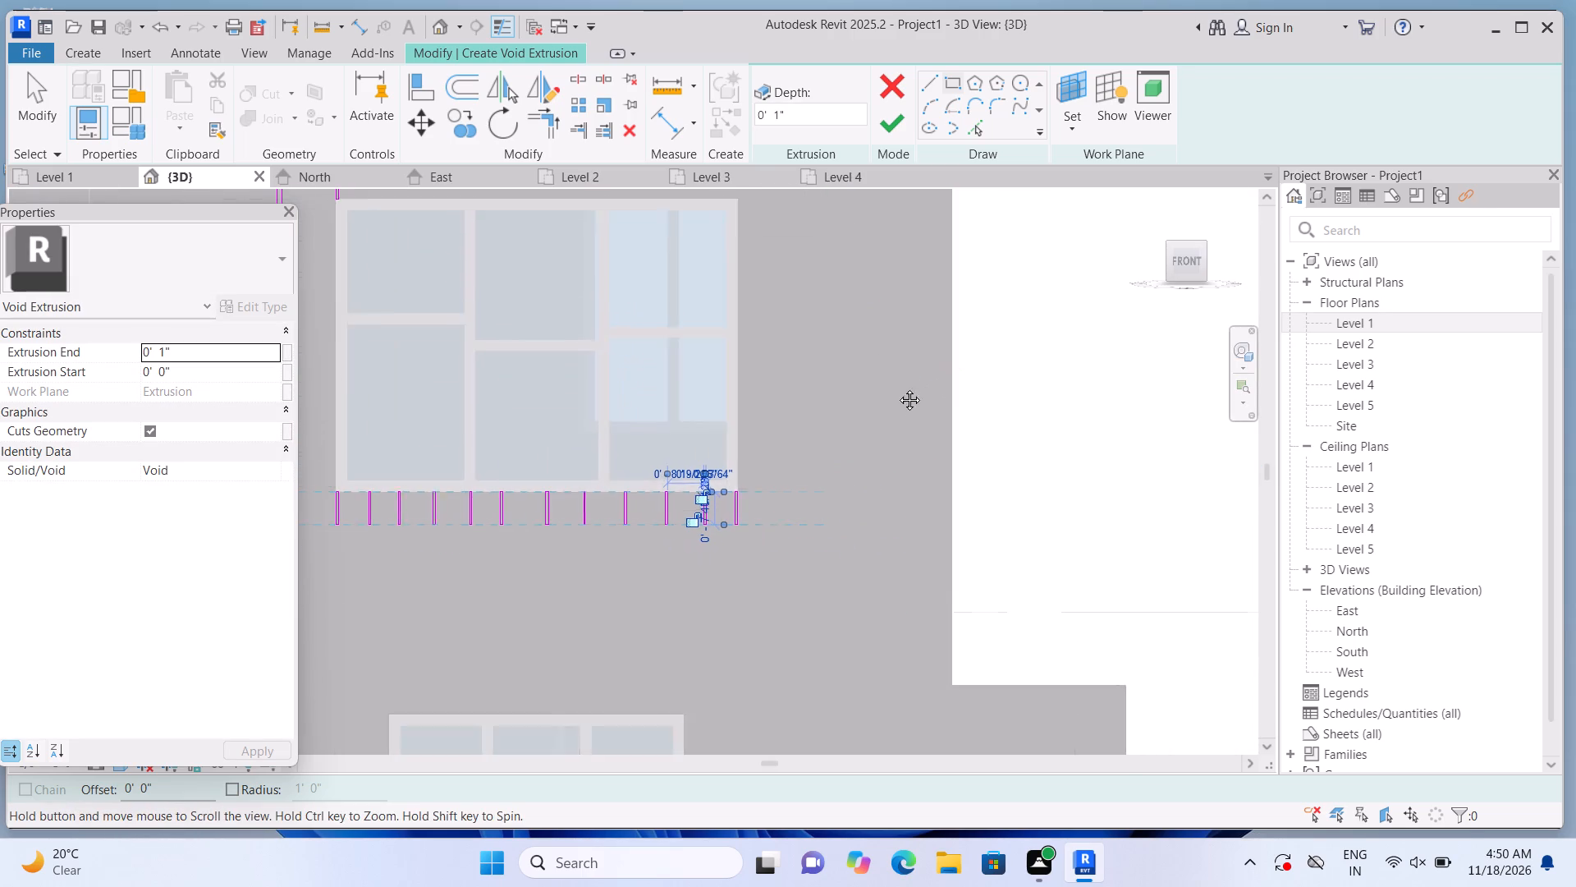
{"action": "middle_click_drag", "start_coordinate": [897, 388], "coordinate": [938, 471]}
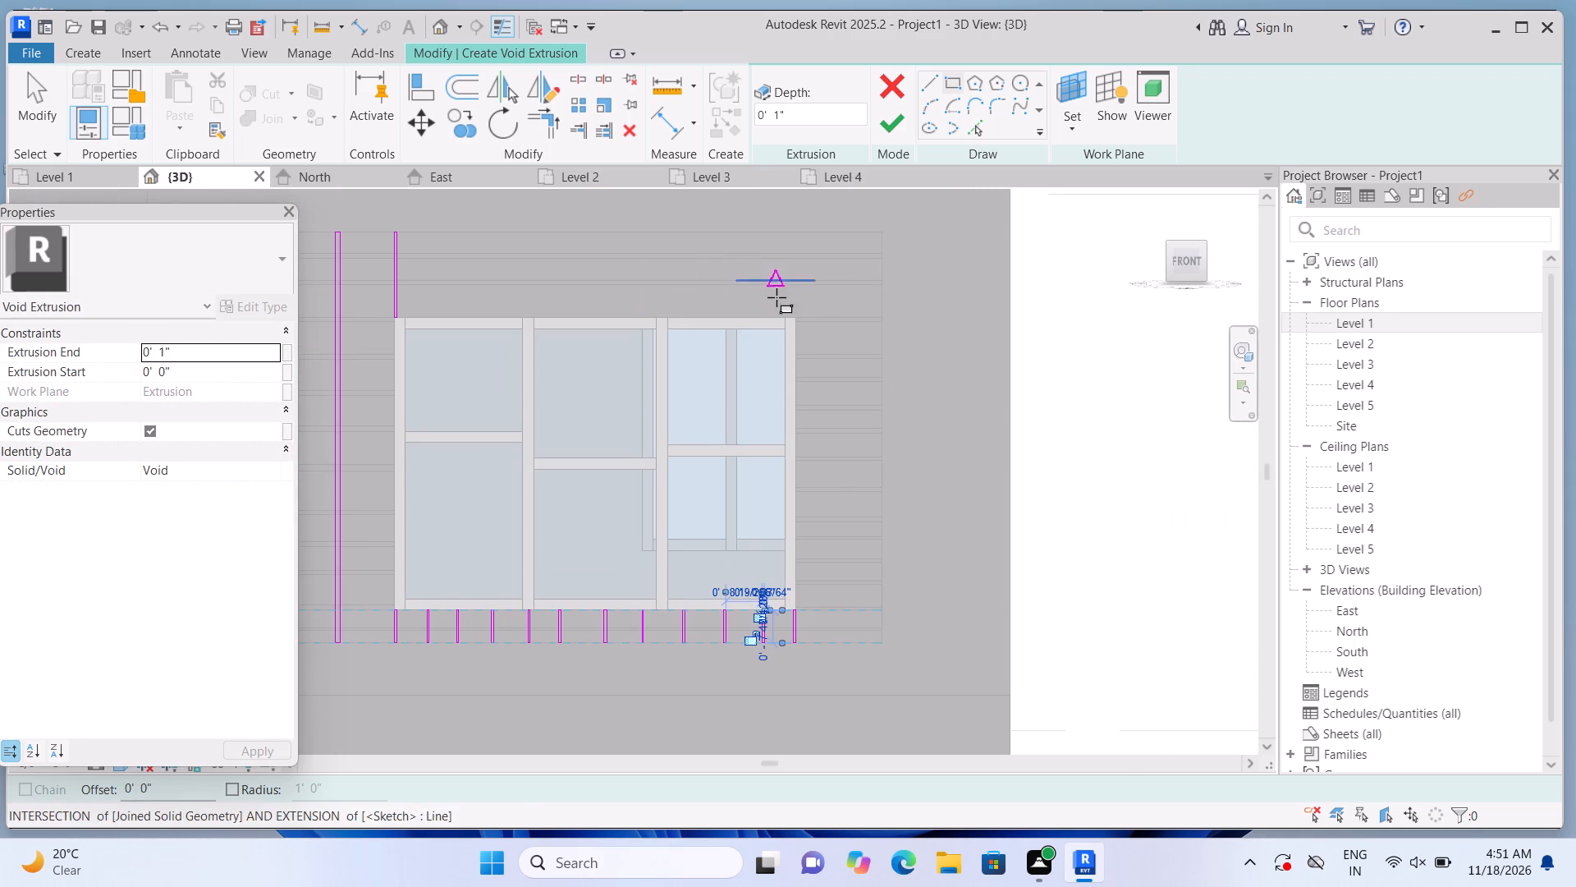
{"action": "middle_click_drag", "start_coordinate": [776, 300], "coordinate": [963, 499]}
{"action": "scroll", "coordinate": [977, 508], "scroll_direction": "up", "scroll_amount": 6}
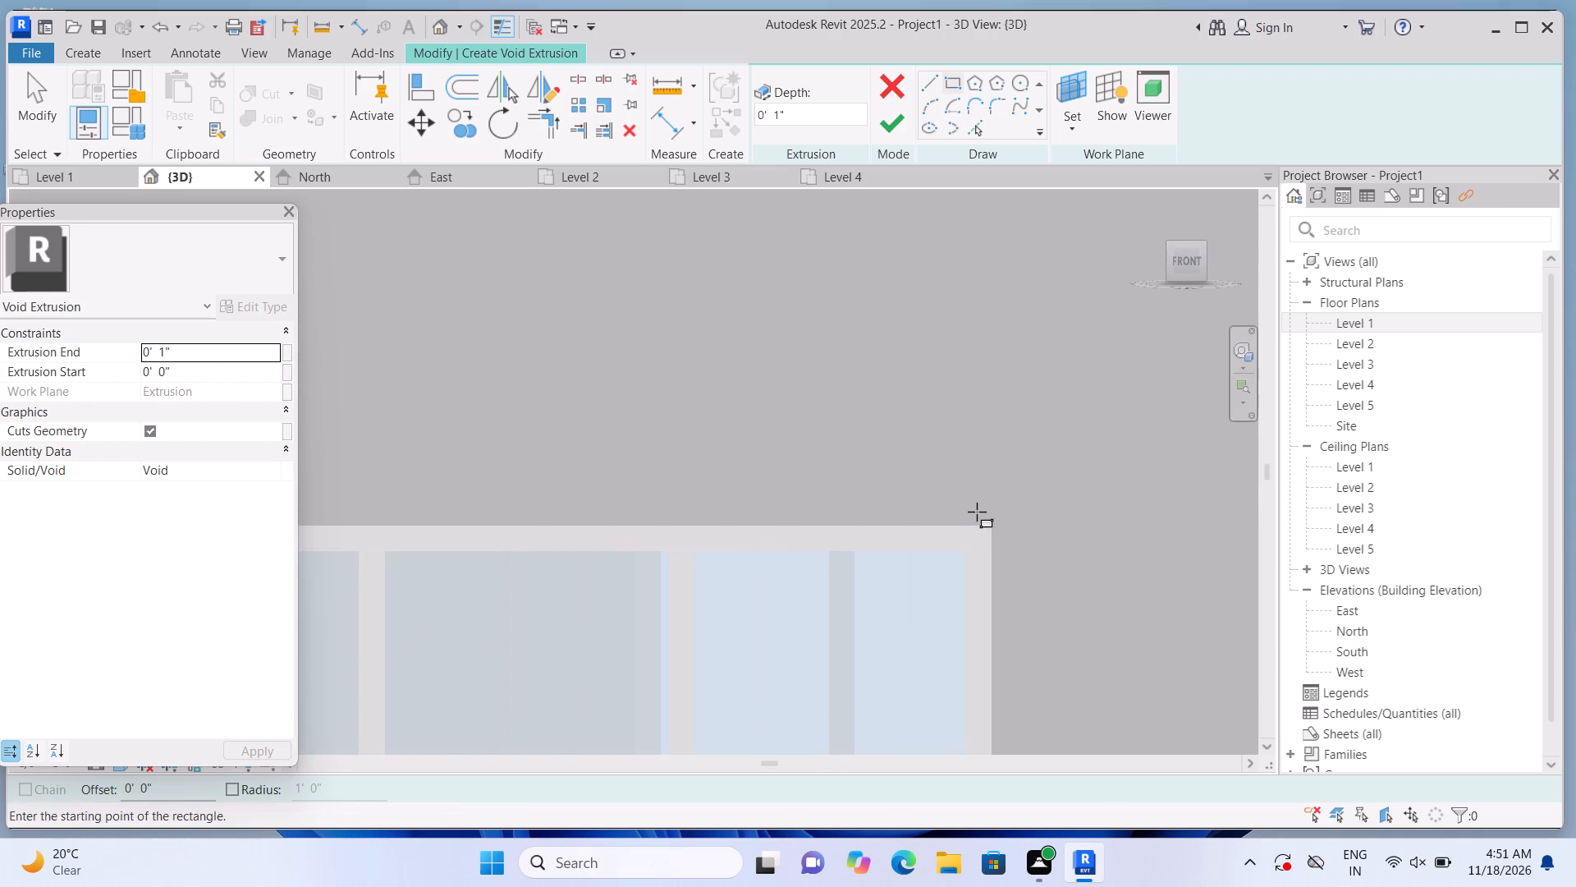
{"action": "left_click", "coordinate": [987, 526]}
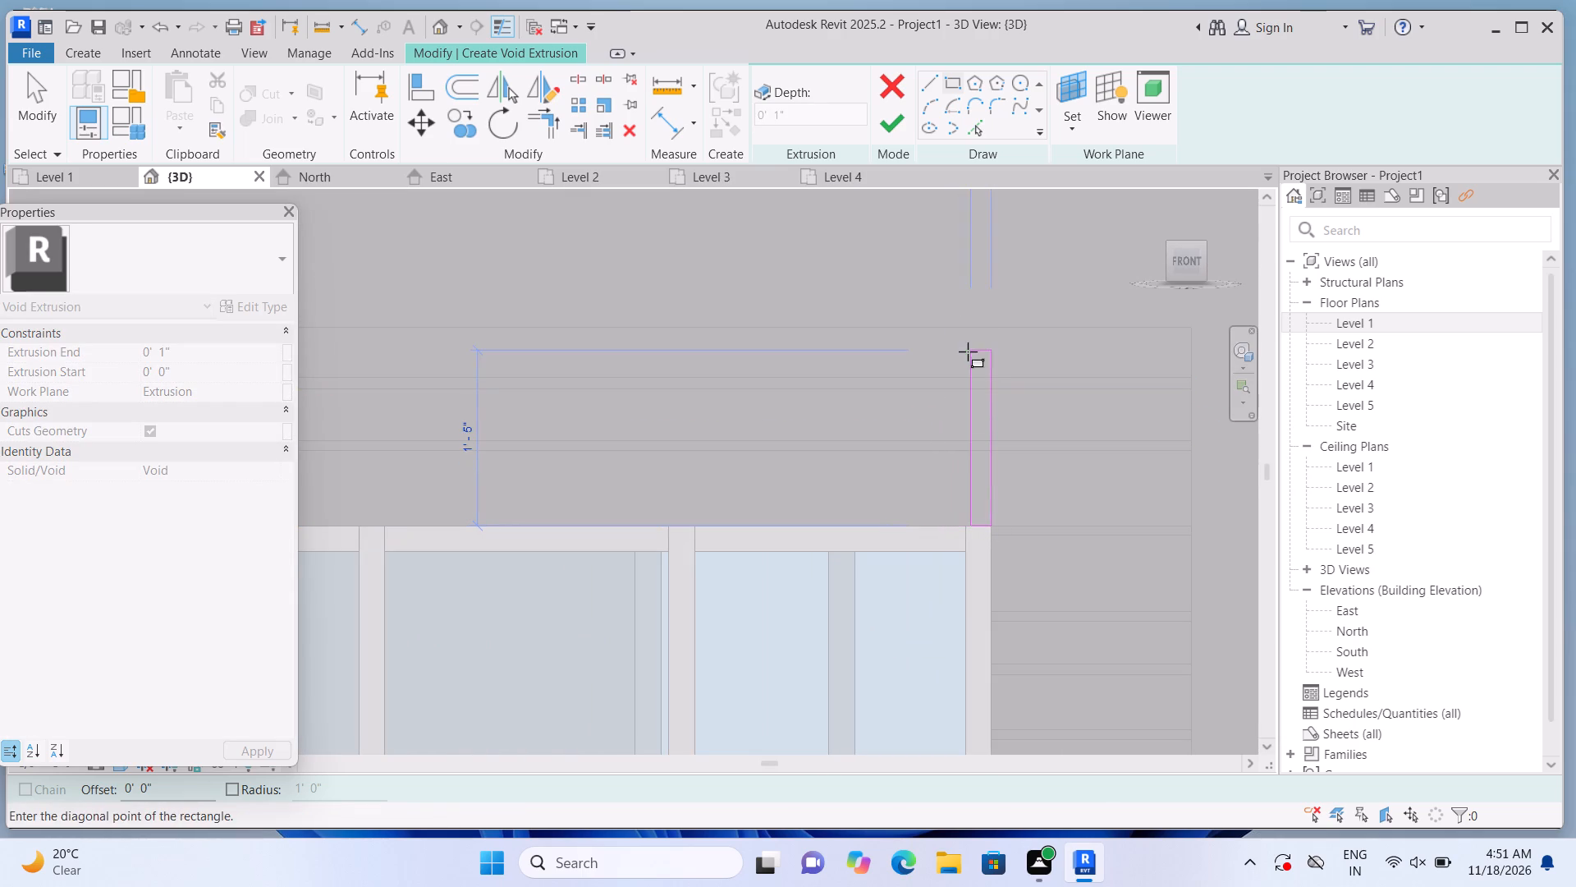
{"action": "left_click", "coordinate": [981, 331]}
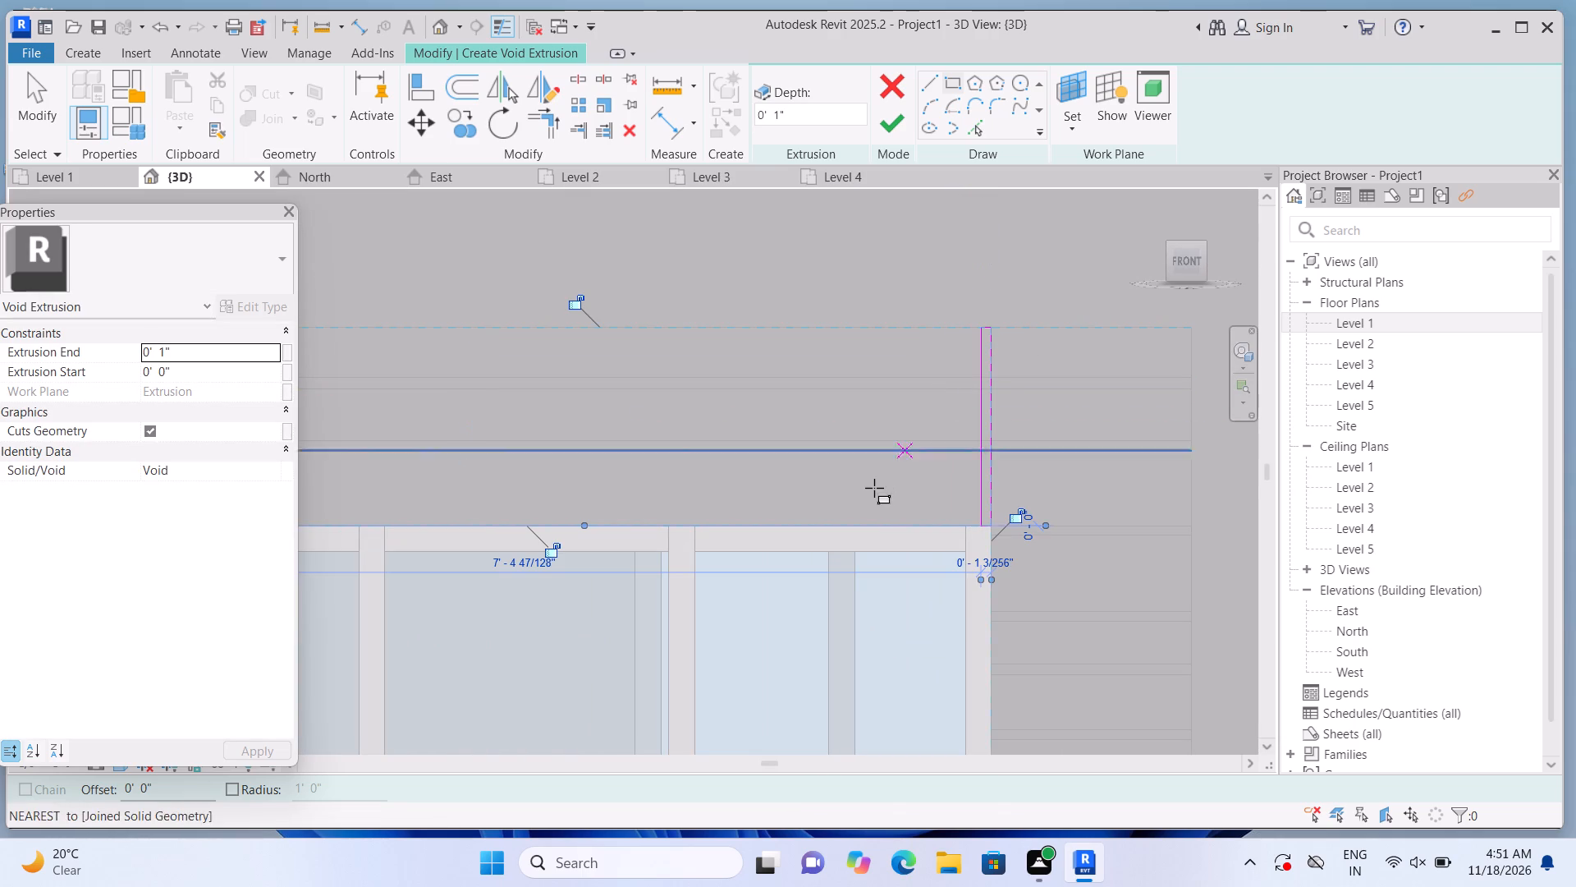
Sketch two more thin, spaced vertical strips about 1' 7" tall above the window's right bay, reaching the panel's top edge.
{"action": "left_click", "coordinate": [855, 522]}
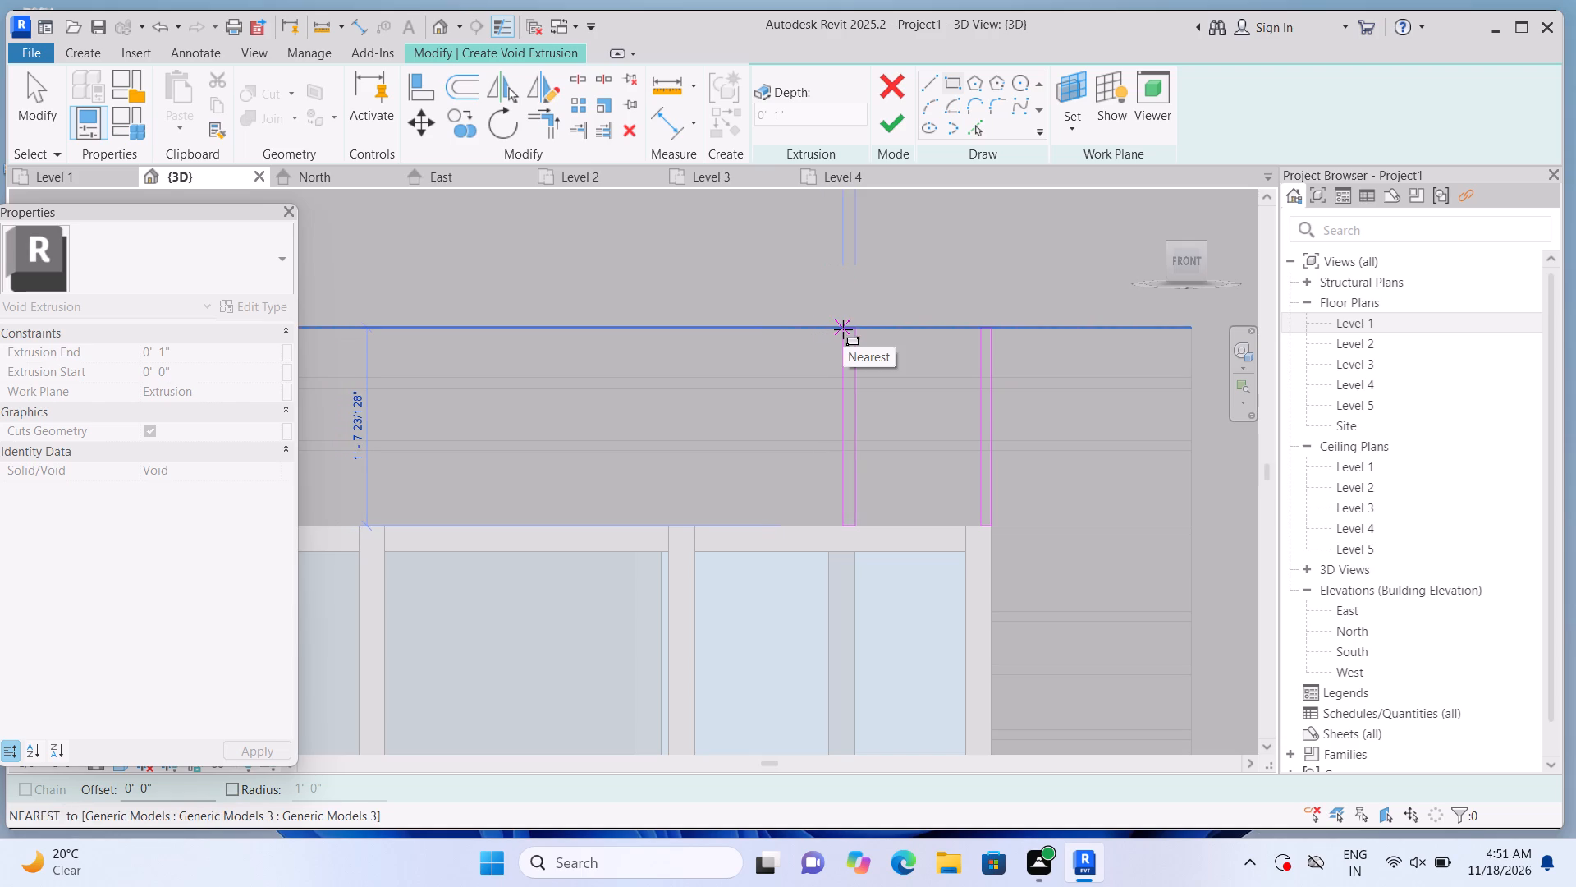
{"action": "left_click", "coordinate": [845, 329]}
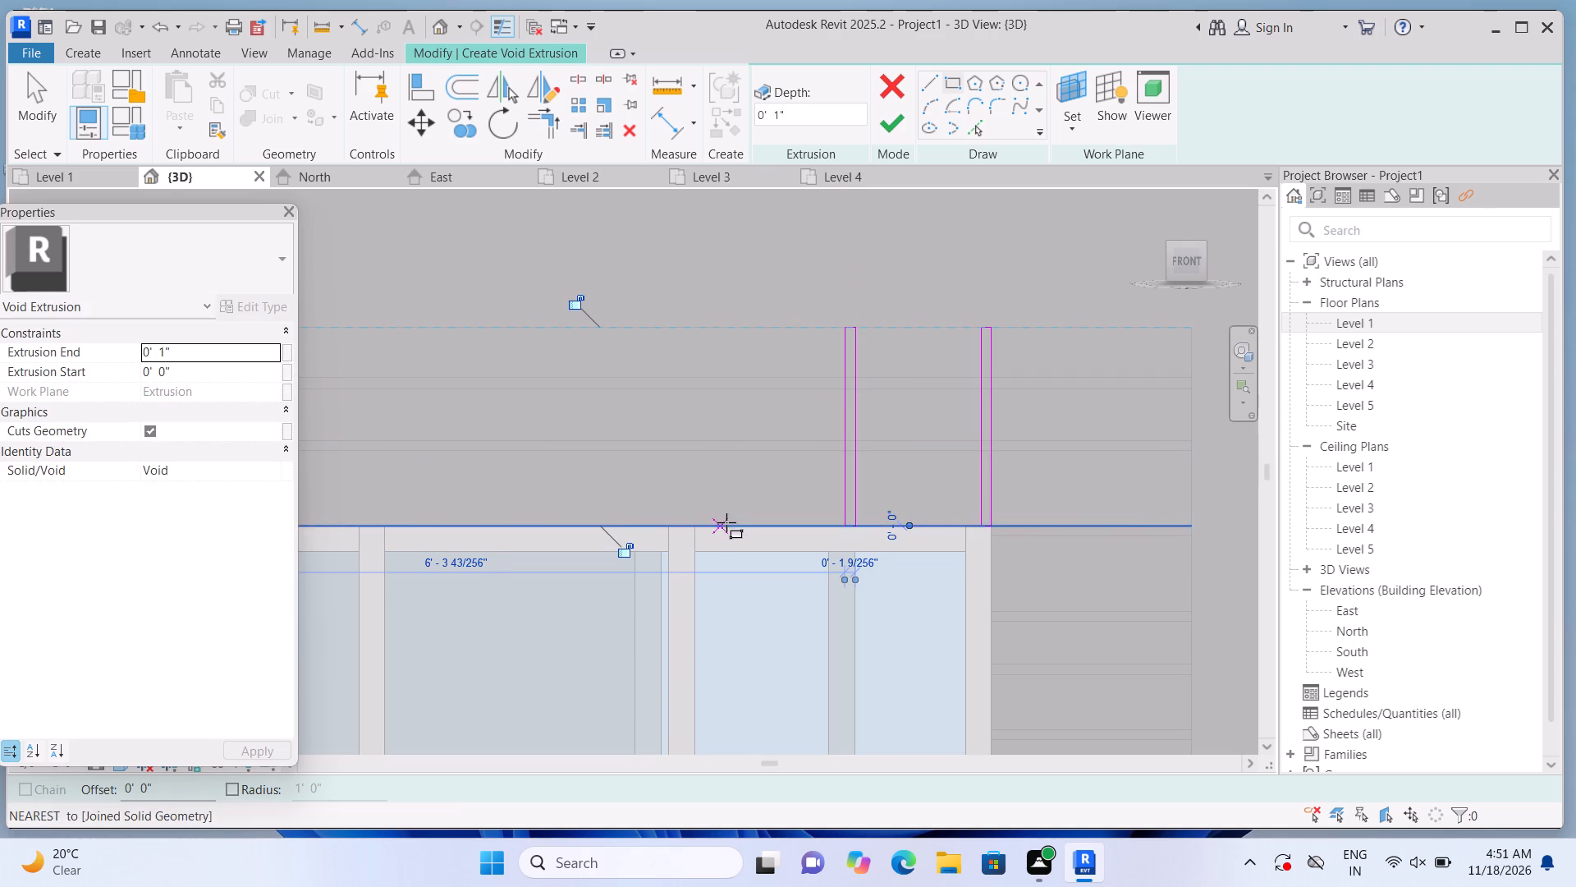
{"action": "left_click", "coordinate": [726, 521]}
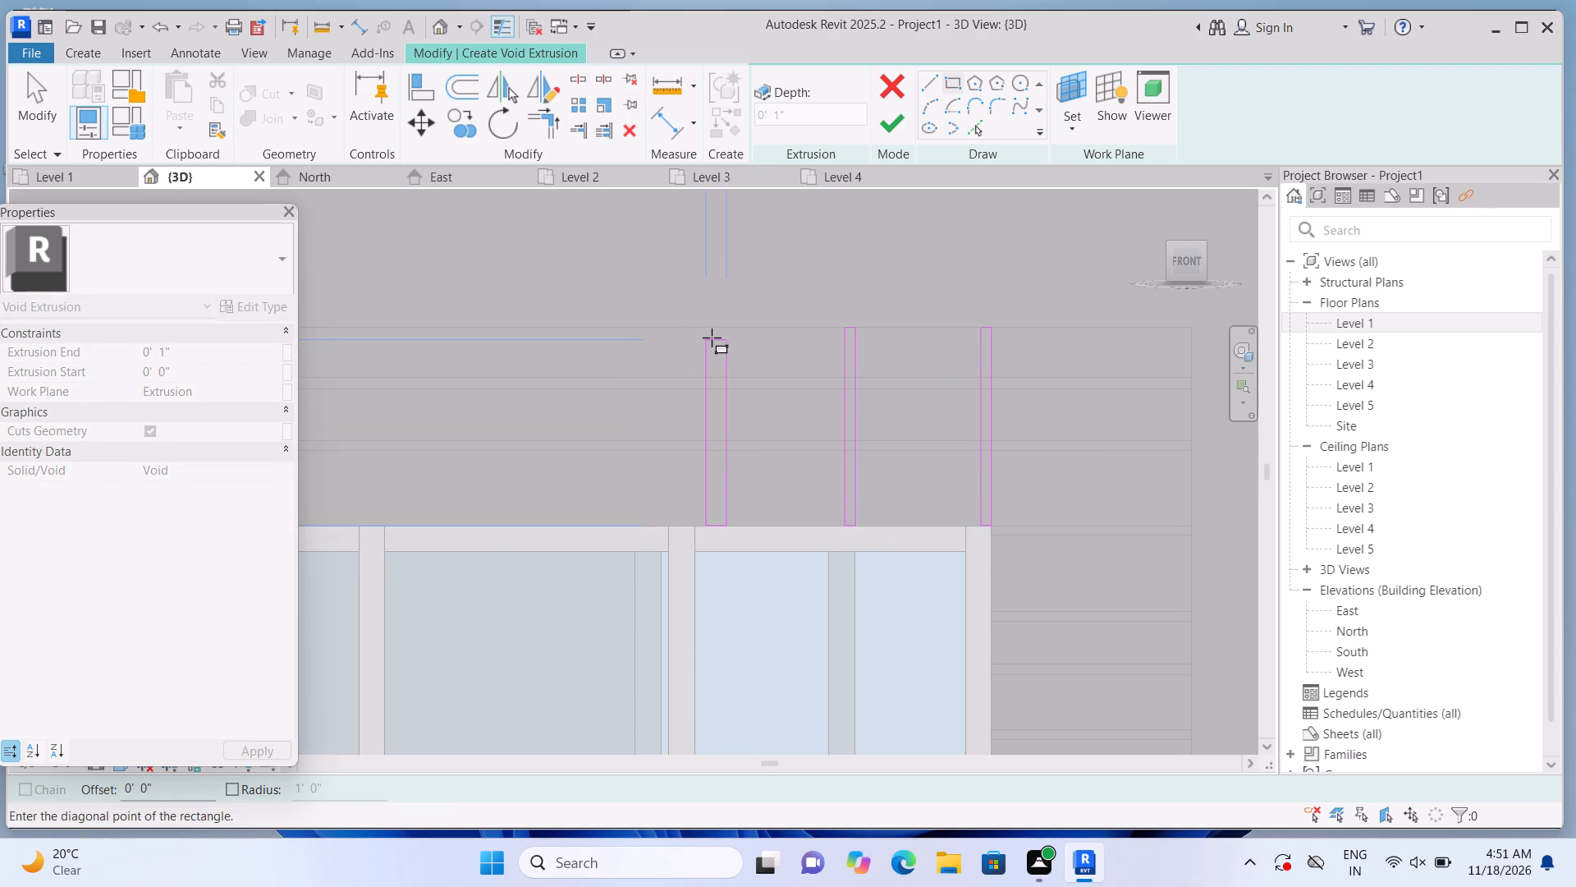
{"action": "scroll", "coordinate": [719, 331], "scroll_direction": "up", "scroll_amount": 4}
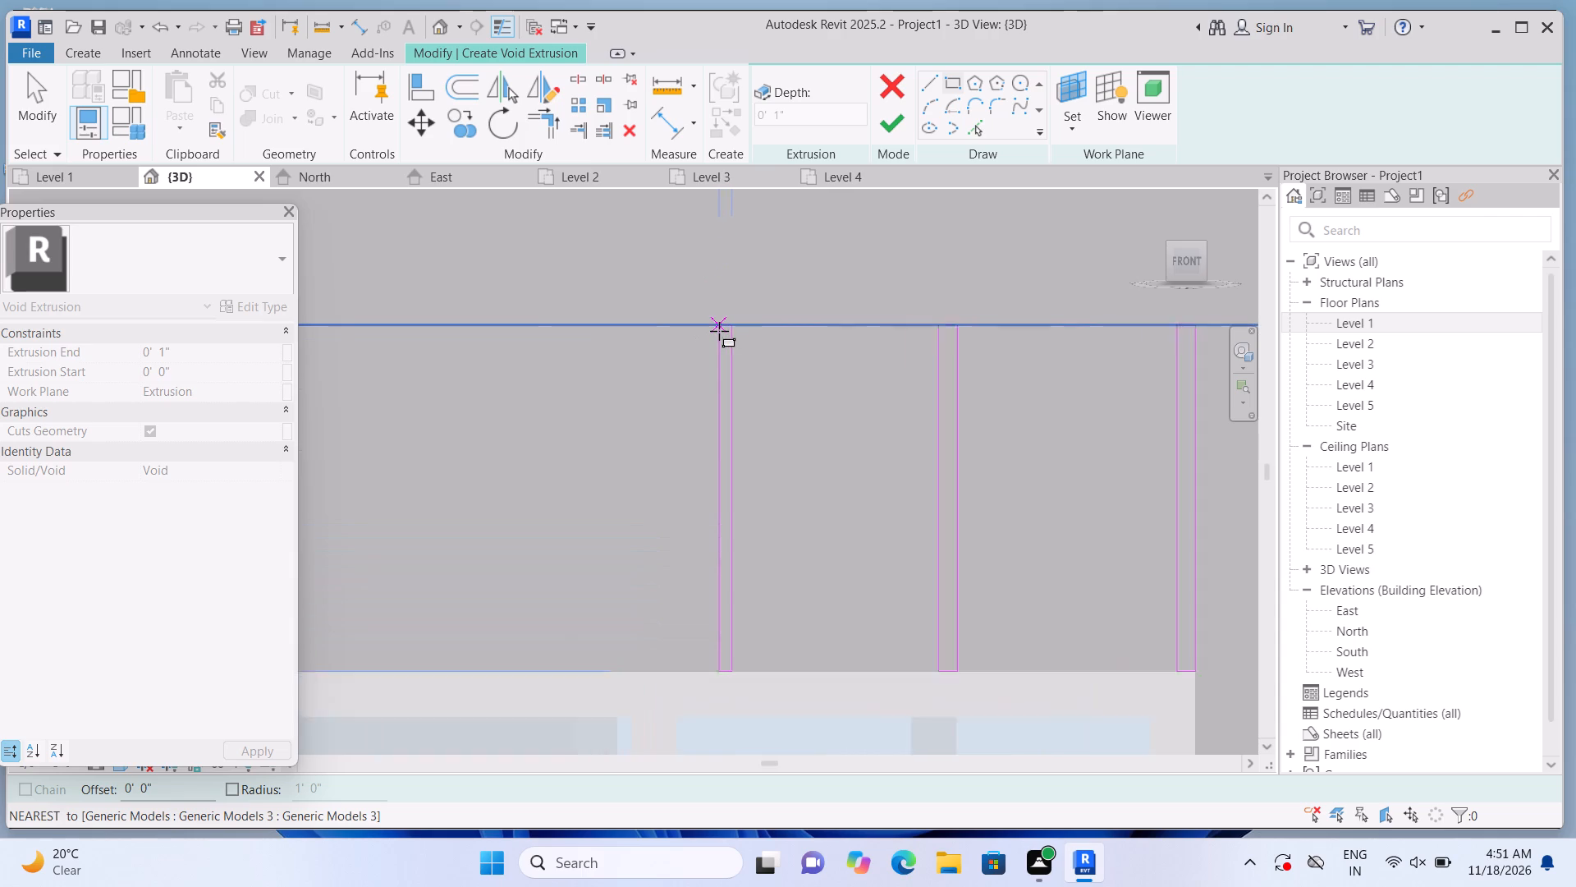
{"action": "scroll", "coordinate": [719, 331], "scroll_direction": "up", "scroll_amount": 3}
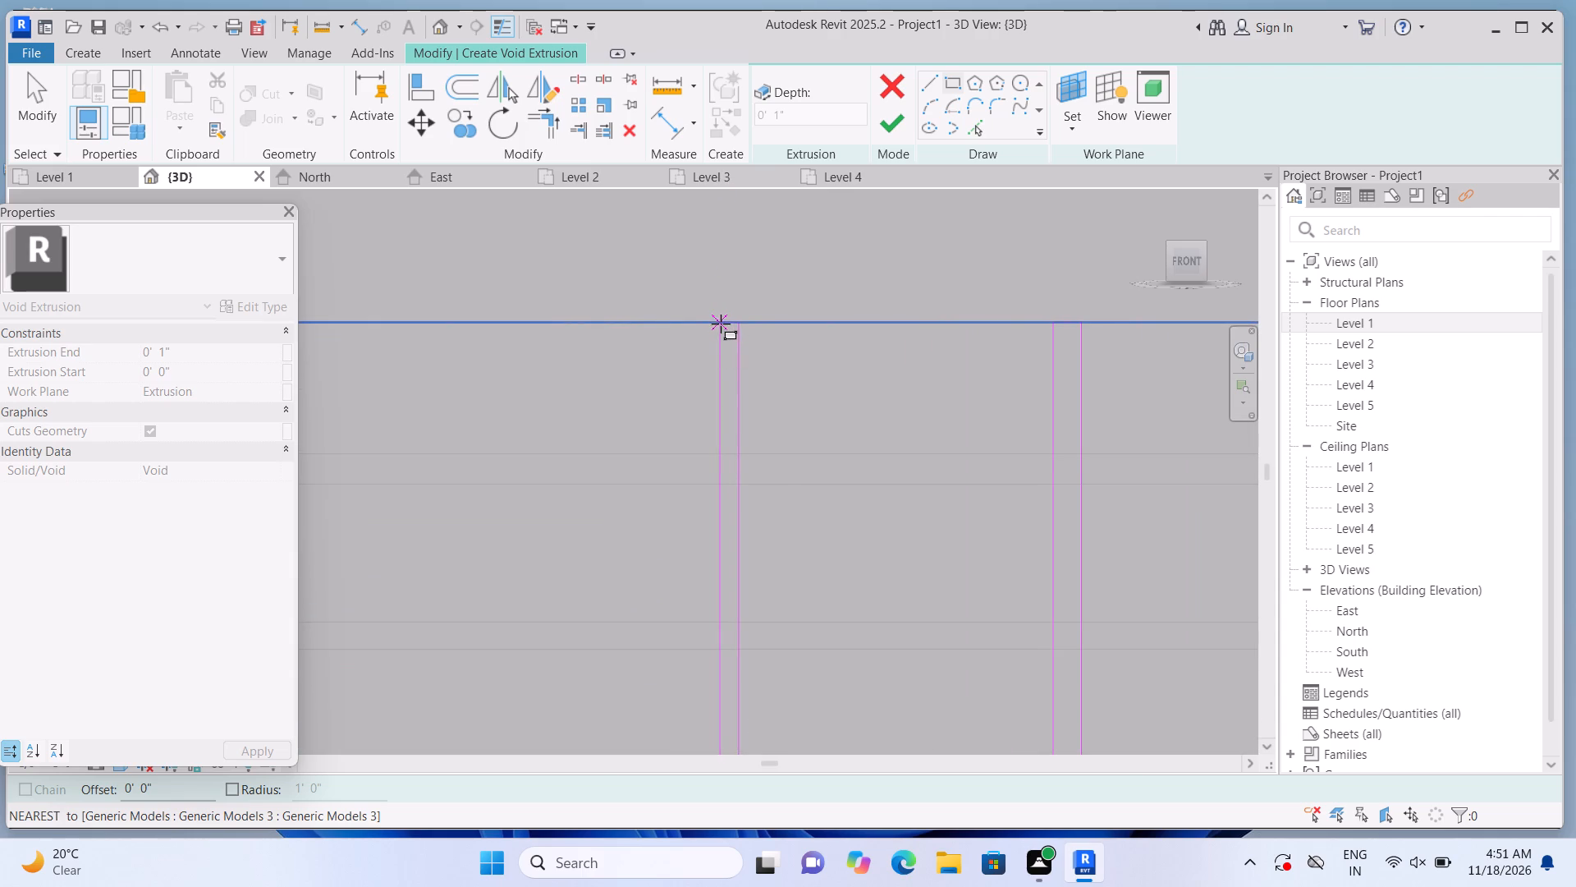
{"action": "left_click", "coordinate": [721, 324]}
{"action": "scroll", "coordinate": [723, 319], "scroll_direction": "down", "scroll_amount": 6}
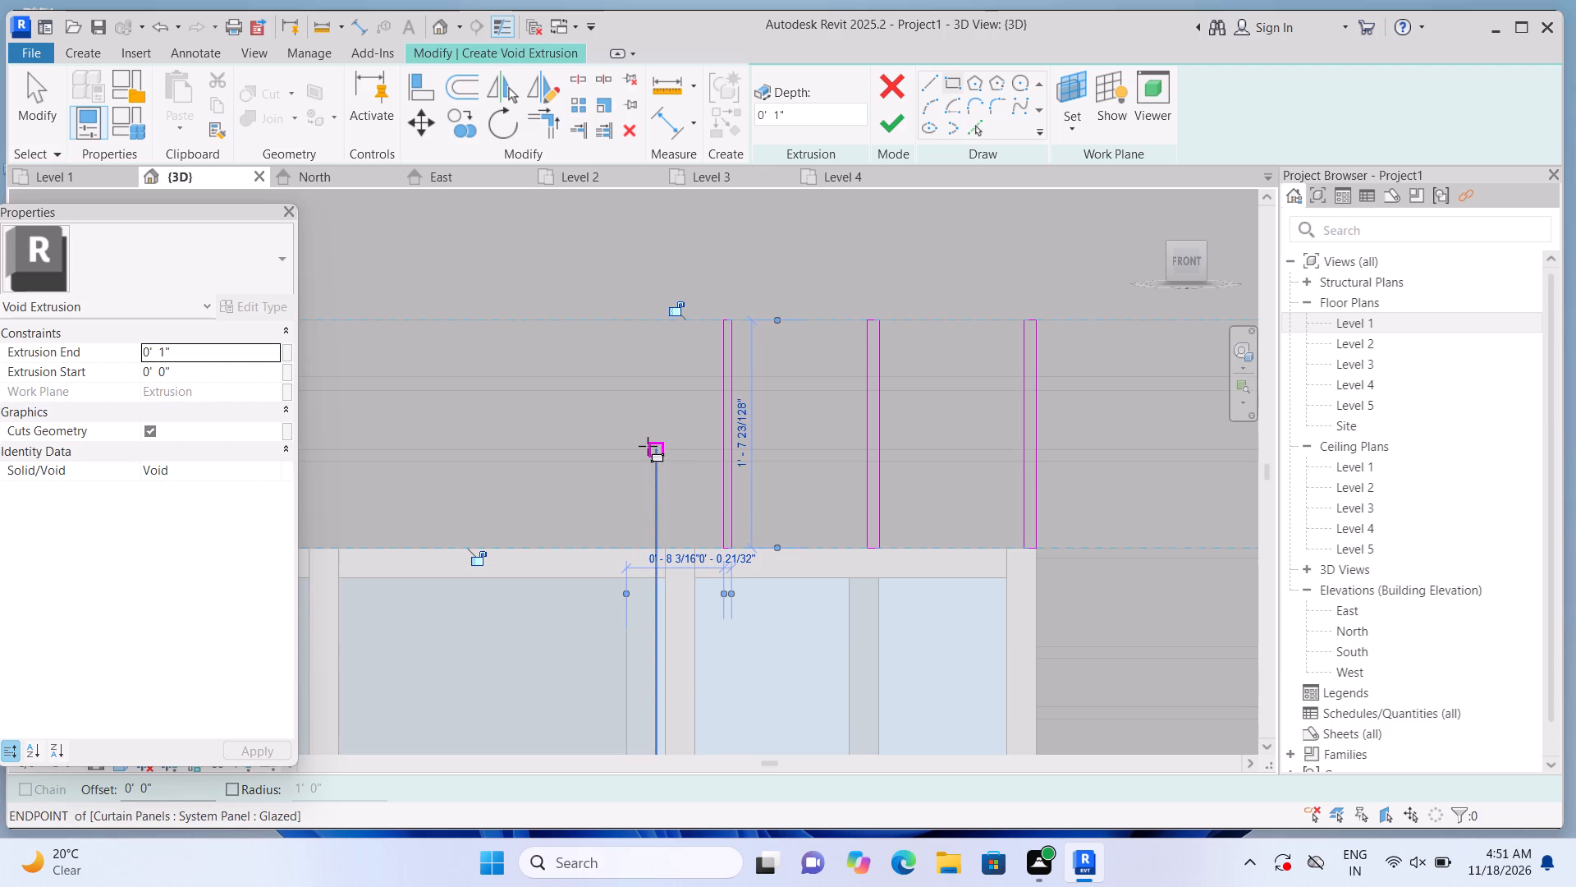
{"action": "key", "text": "Escape"}
Sketch three thin, spaced vertical strips about 1' 7" tall above the window, from its left bay to the first inner mullion's right edge.
{"action": "scroll", "coordinate": [660, 438], "scroll_direction": "down", "scroll_amount": 2}
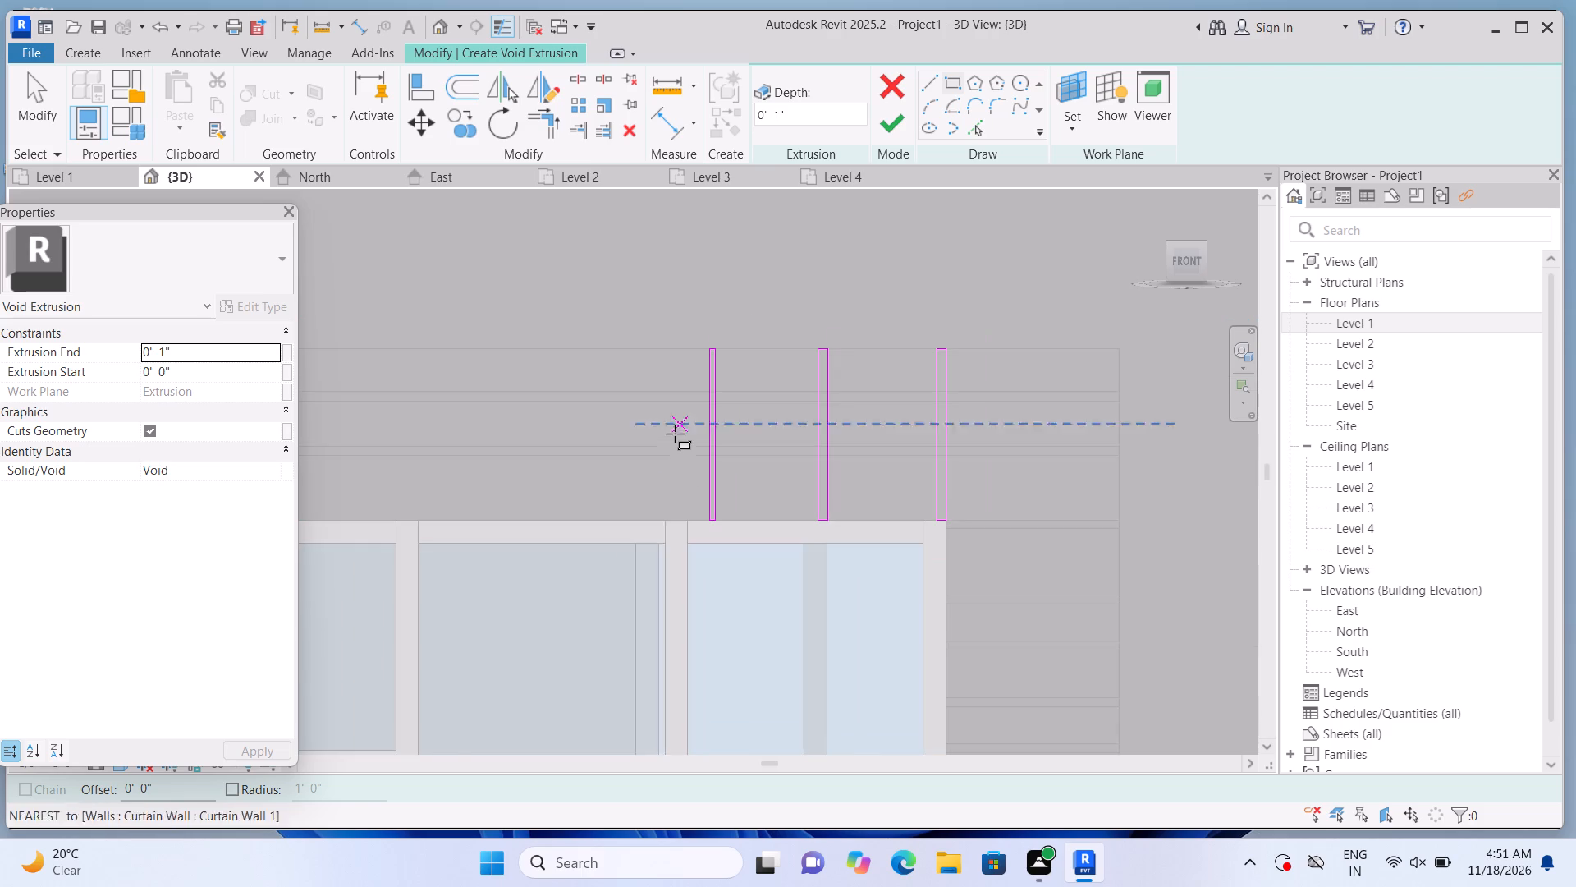
{"action": "middle_click_drag", "start_coordinate": [649, 440], "coordinate": [878, 440]}
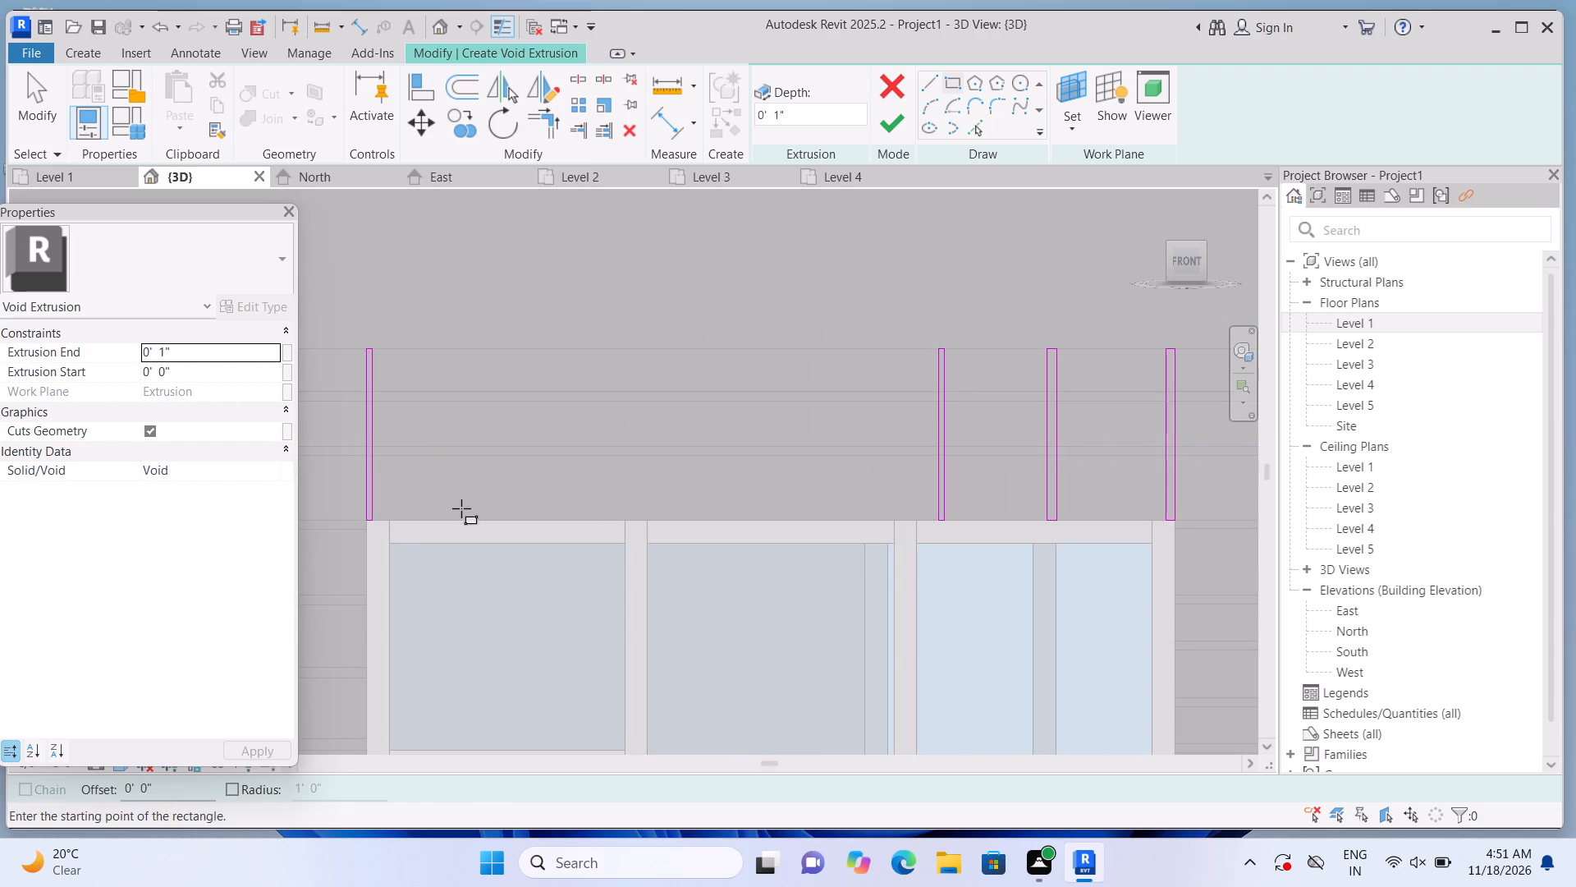
{"action": "left_click", "coordinate": [461, 514]}
{"action": "scroll", "coordinate": [491, 363], "scroll_direction": "up", "scroll_amount": 2}
{"action": "left_click", "coordinate": [462, 345]}
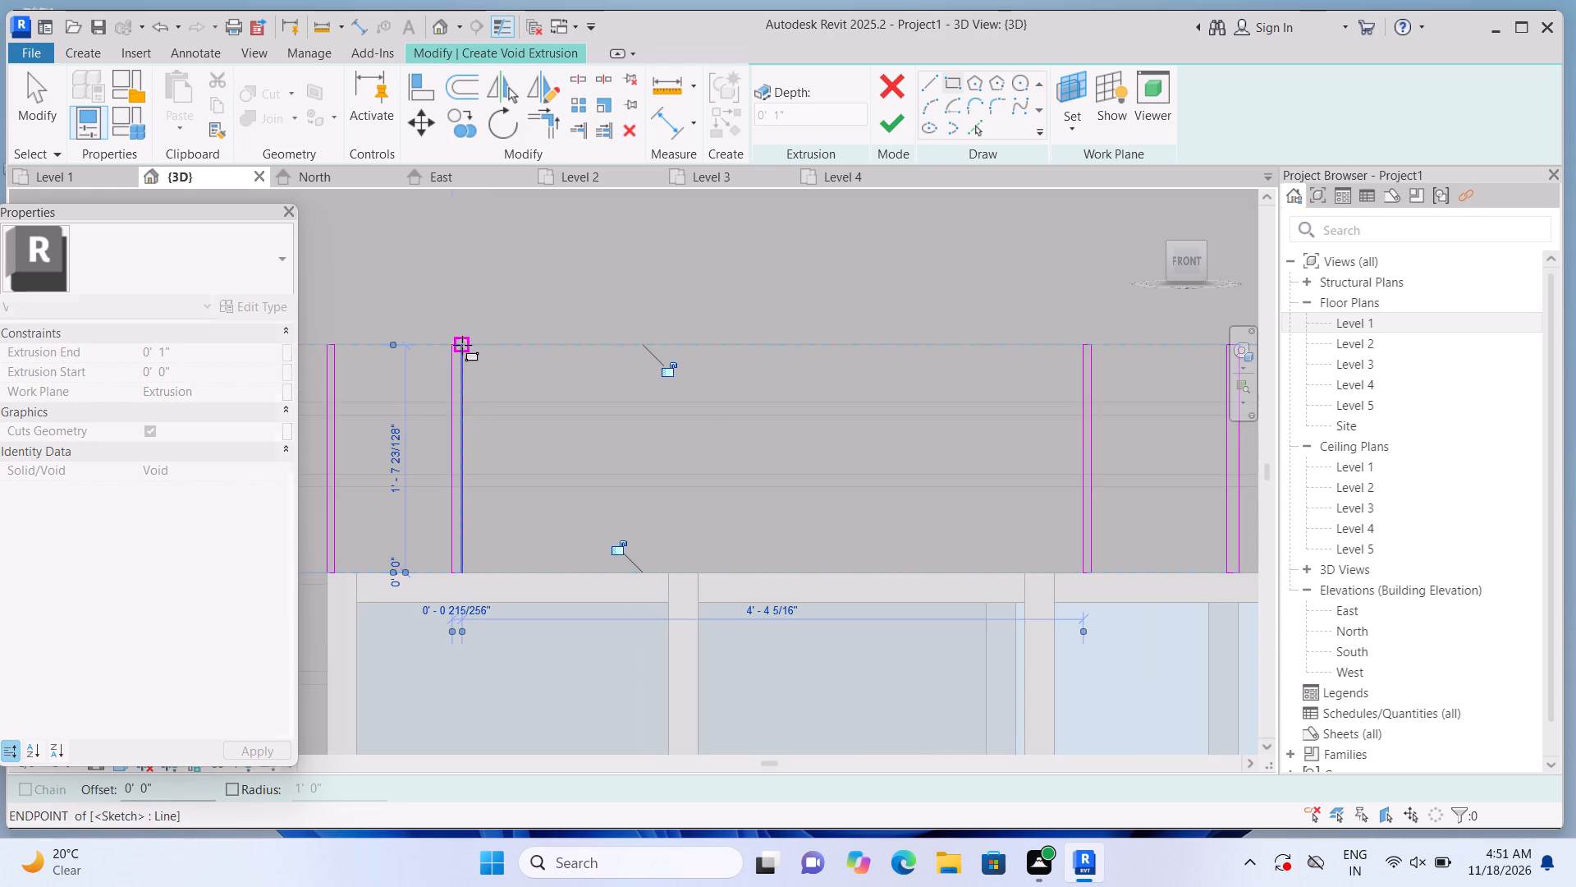
{"action": "left_click", "coordinate": [585, 569]}
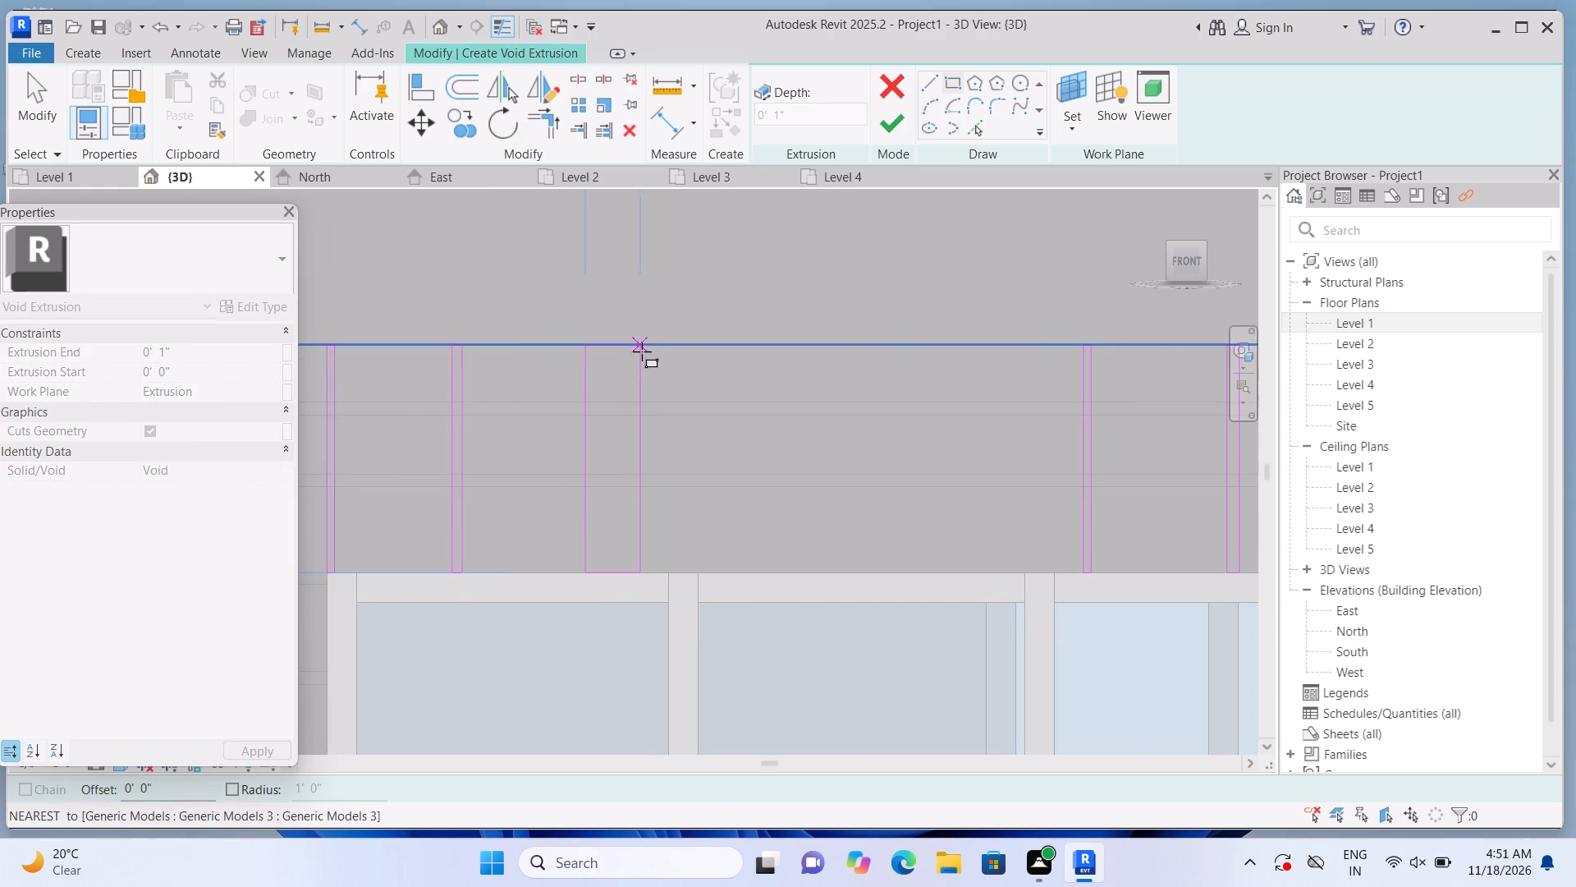
{"action": "left_click", "coordinate": [598, 351]}
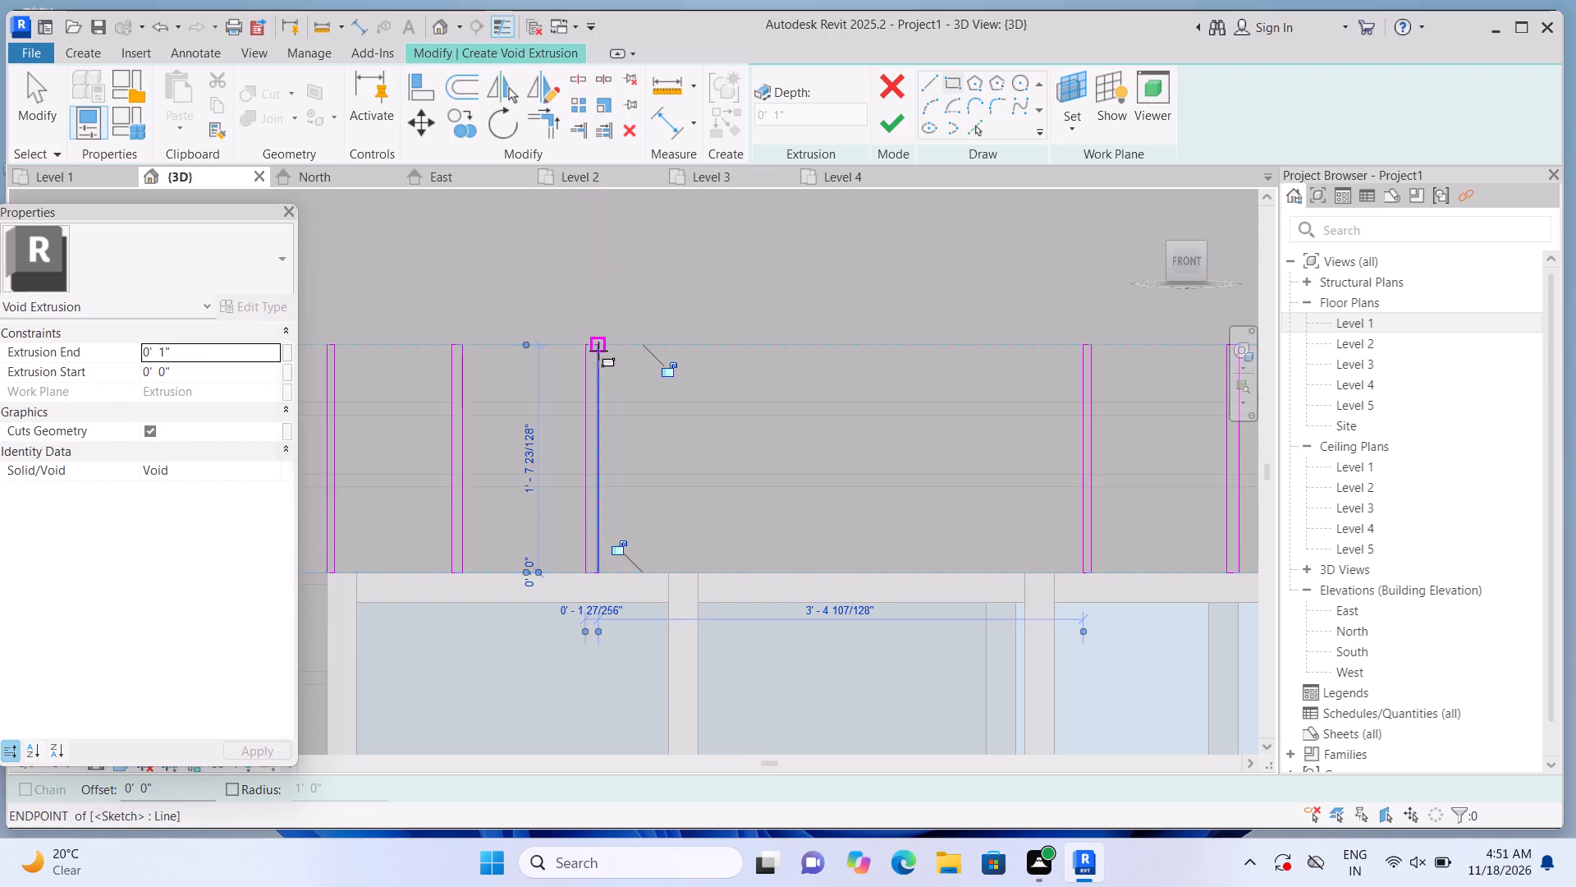
{"action": "left_click", "coordinate": [703, 568]}
{"action": "scroll", "coordinate": [718, 371], "scroll_direction": "up", "scroll_amount": 1}
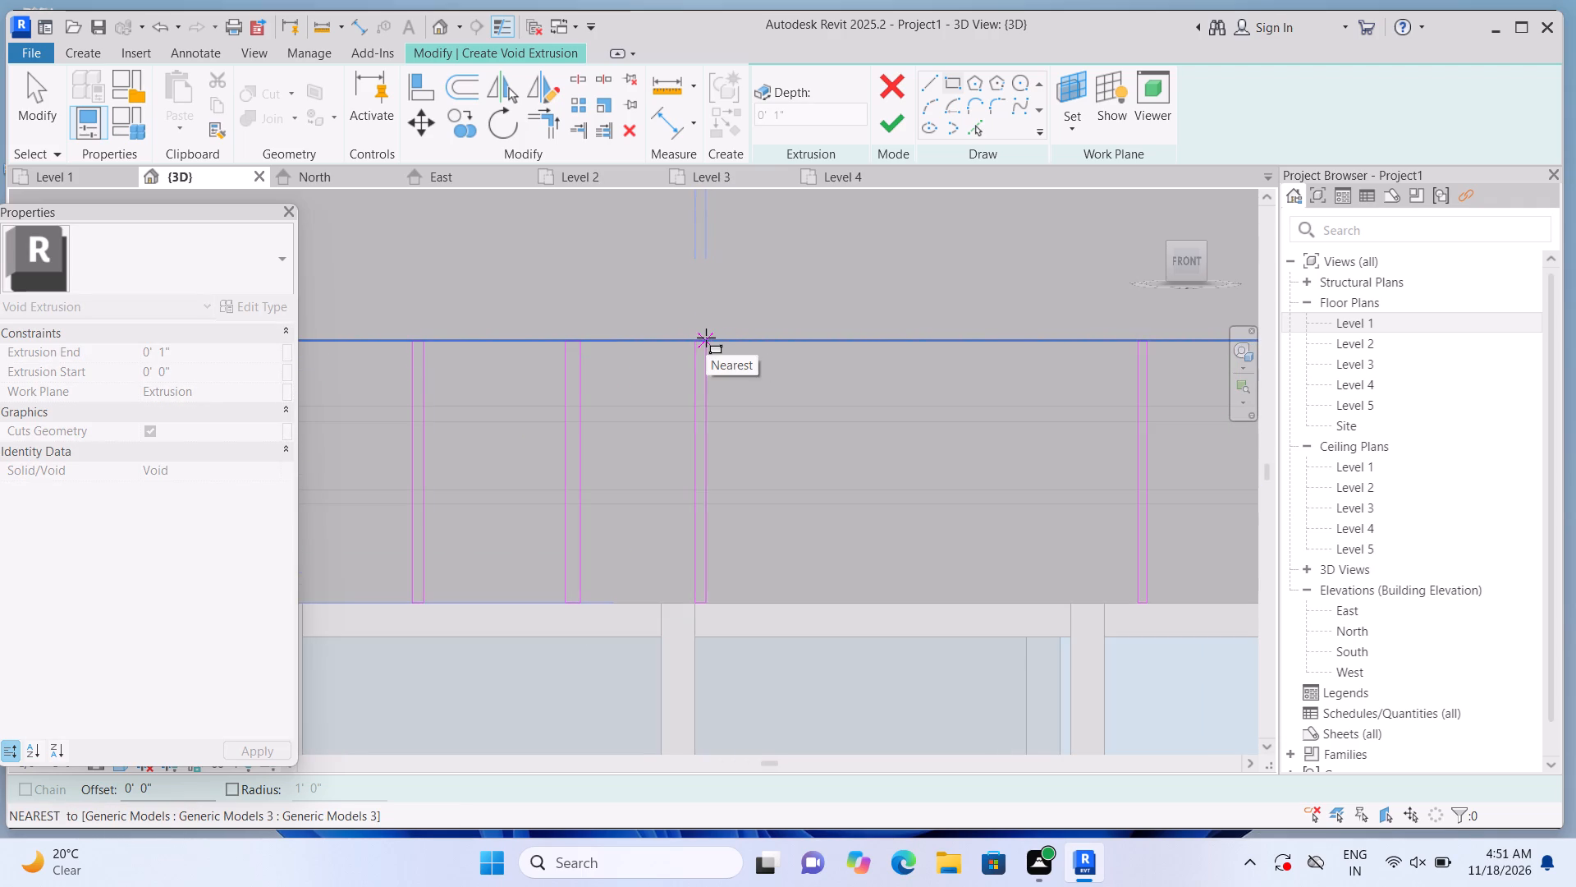
{"action": "left_click", "coordinate": [707, 338]}
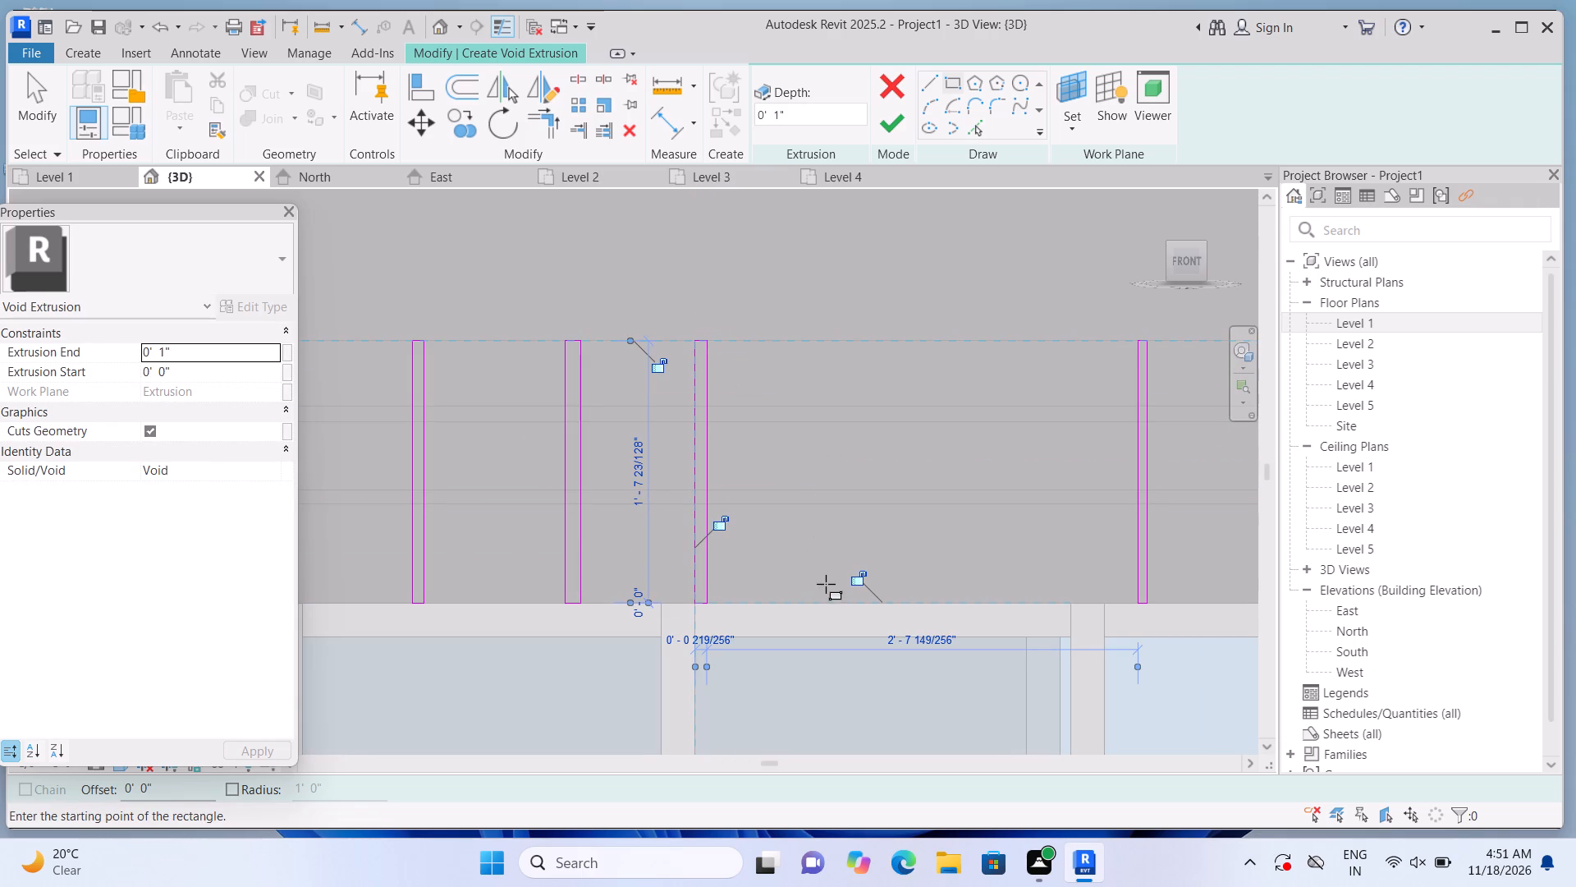
Add two more thin vertical strips about 1' 7" tall above the window's middle bay, from the window's top edge to the panel's top edge.
{"action": "left_click", "coordinate": [825, 600]}
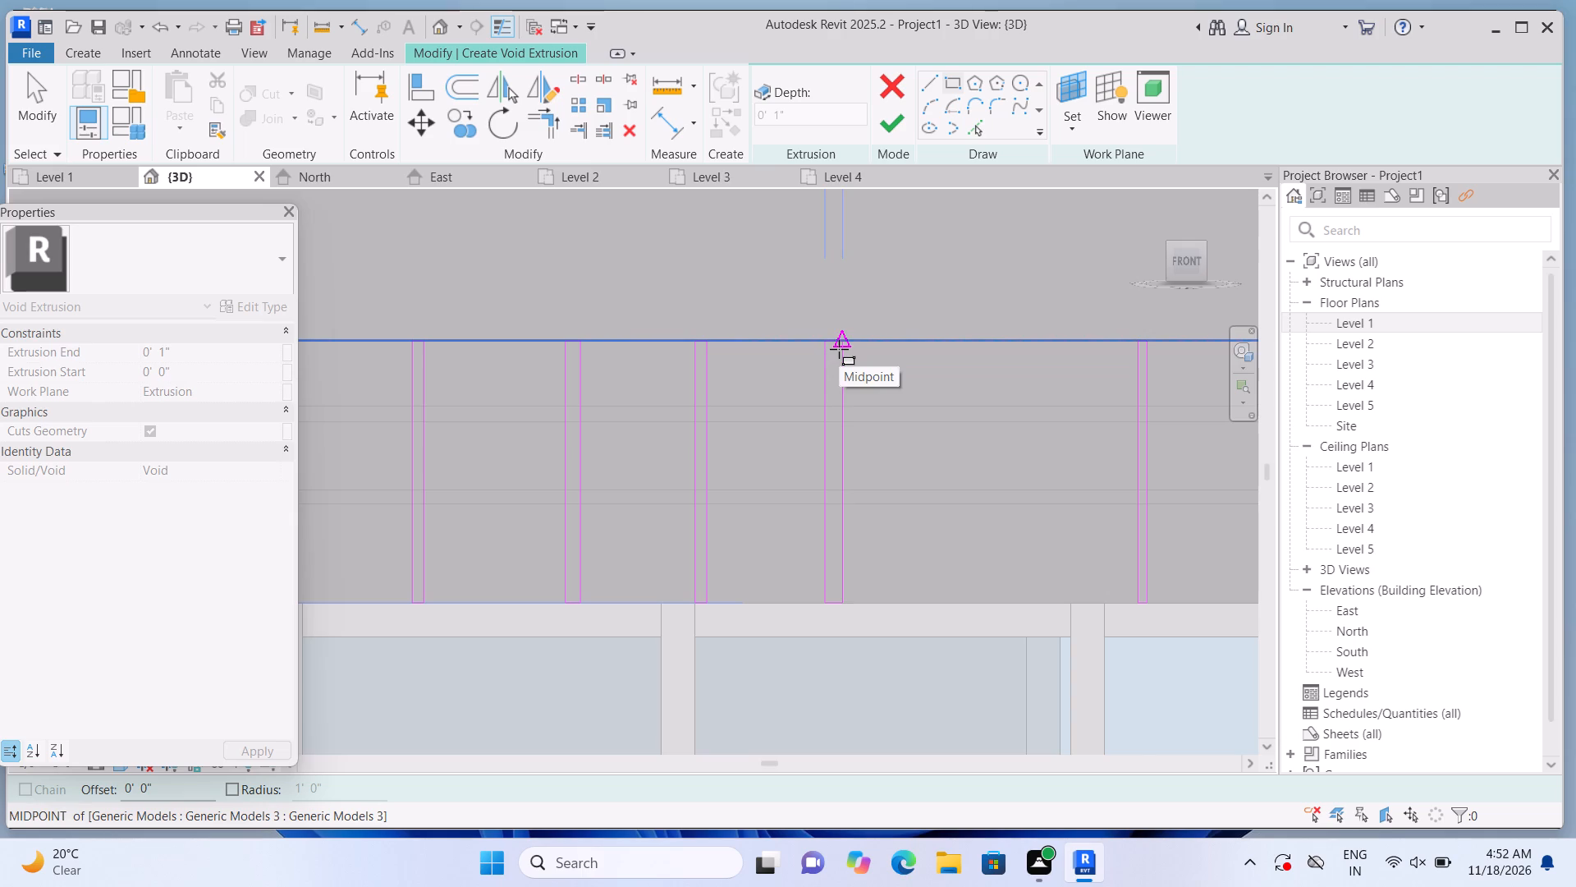
{"action": "scroll", "coordinate": [839, 349], "scroll_direction": "up", "scroll_amount": 6}
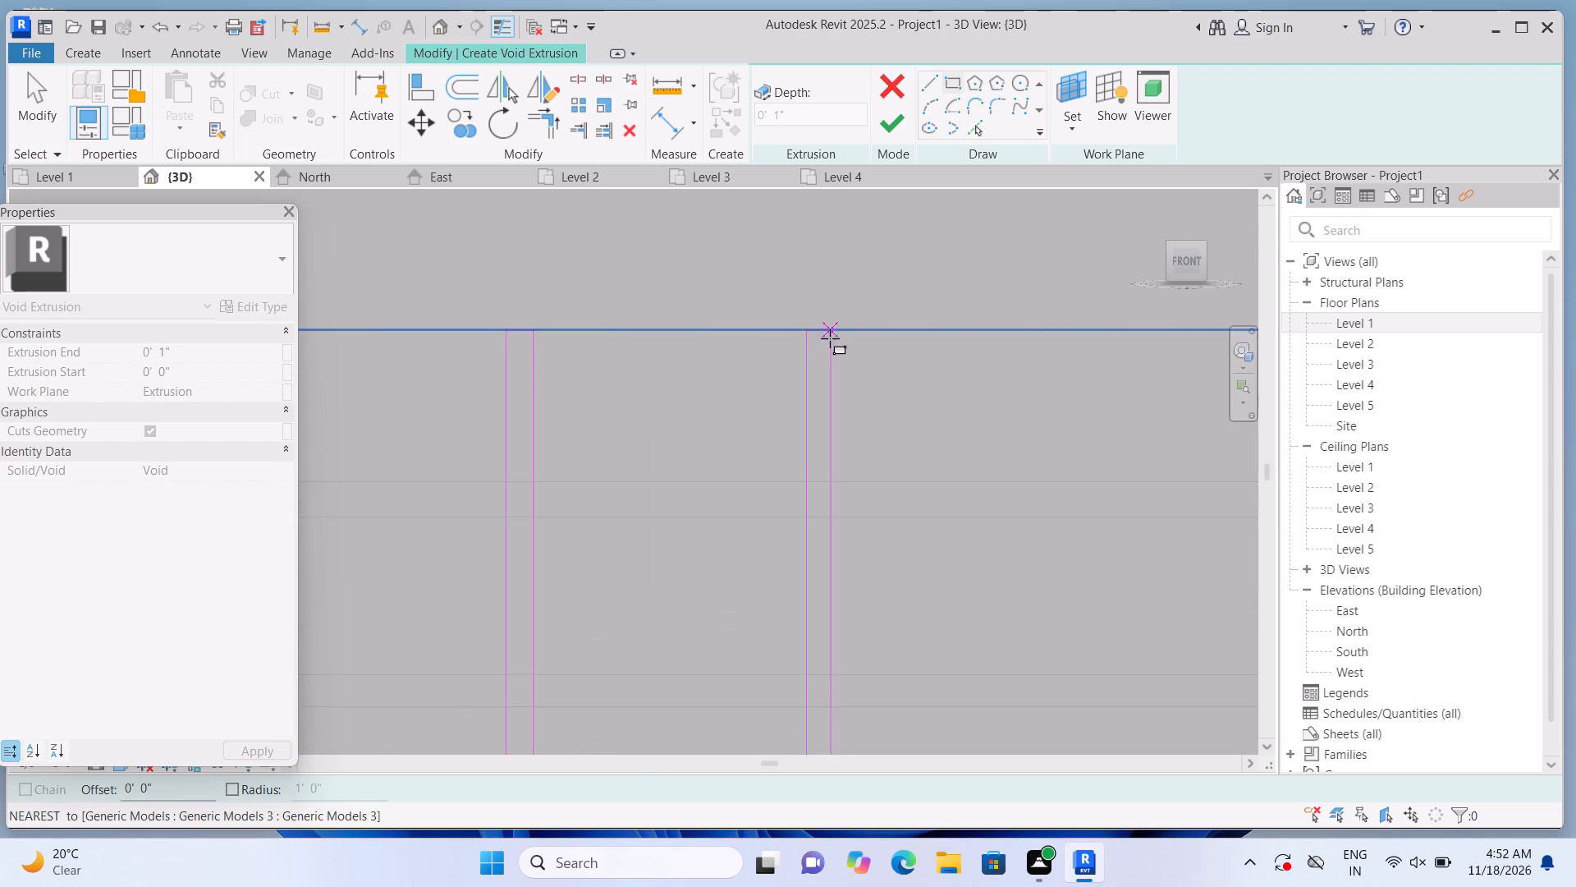
{"action": "left_click", "coordinate": [824, 330]}
{"action": "scroll", "coordinate": [823, 330], "scroll_direction": "down", "scroll_amount": 4}
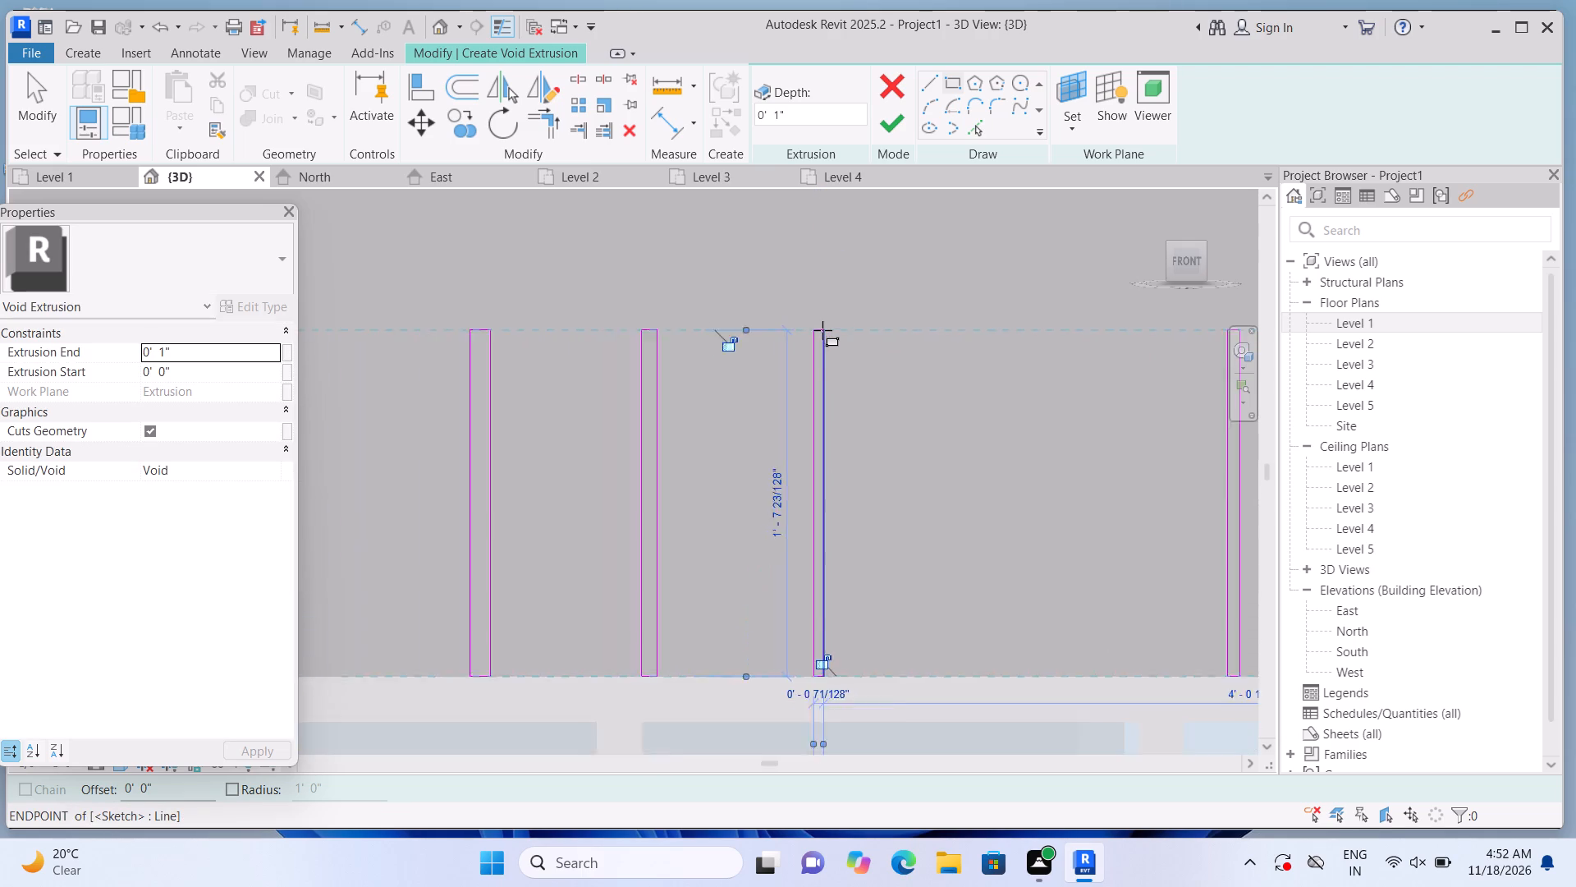
{"action": "scroll", "coordinate": [822, 330], "scroll_direction": "down", "scroll_amount": 2}
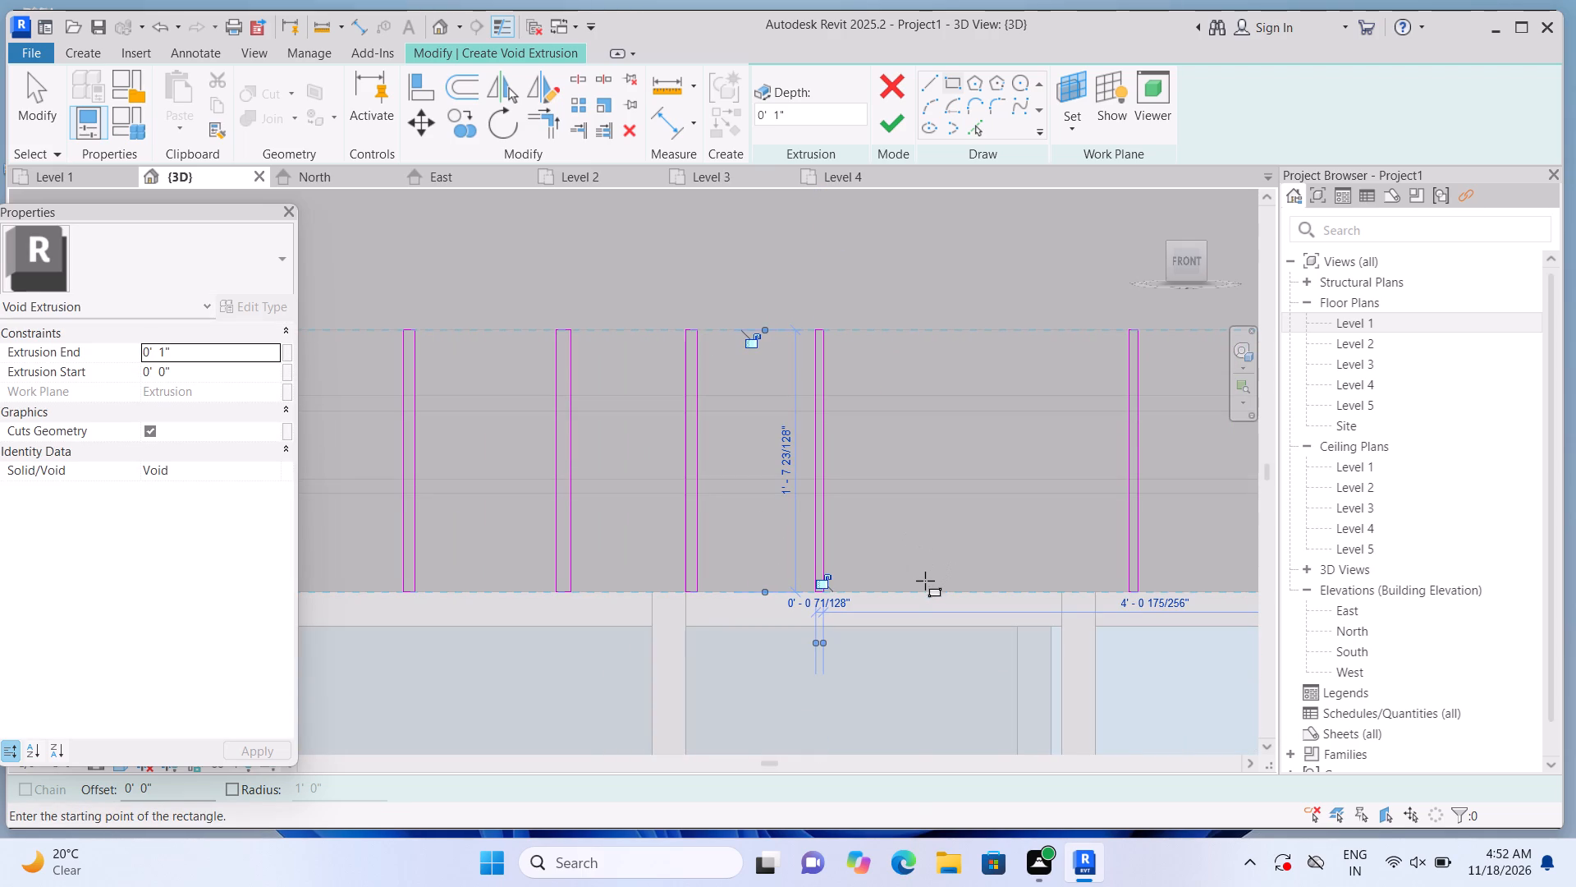
{"action": "left_click", "coordinate": [925, 591]}
{"action": "scroll", "coordinate": [941, 381], "scroll_direction": "up", "scroll_amount": 2}
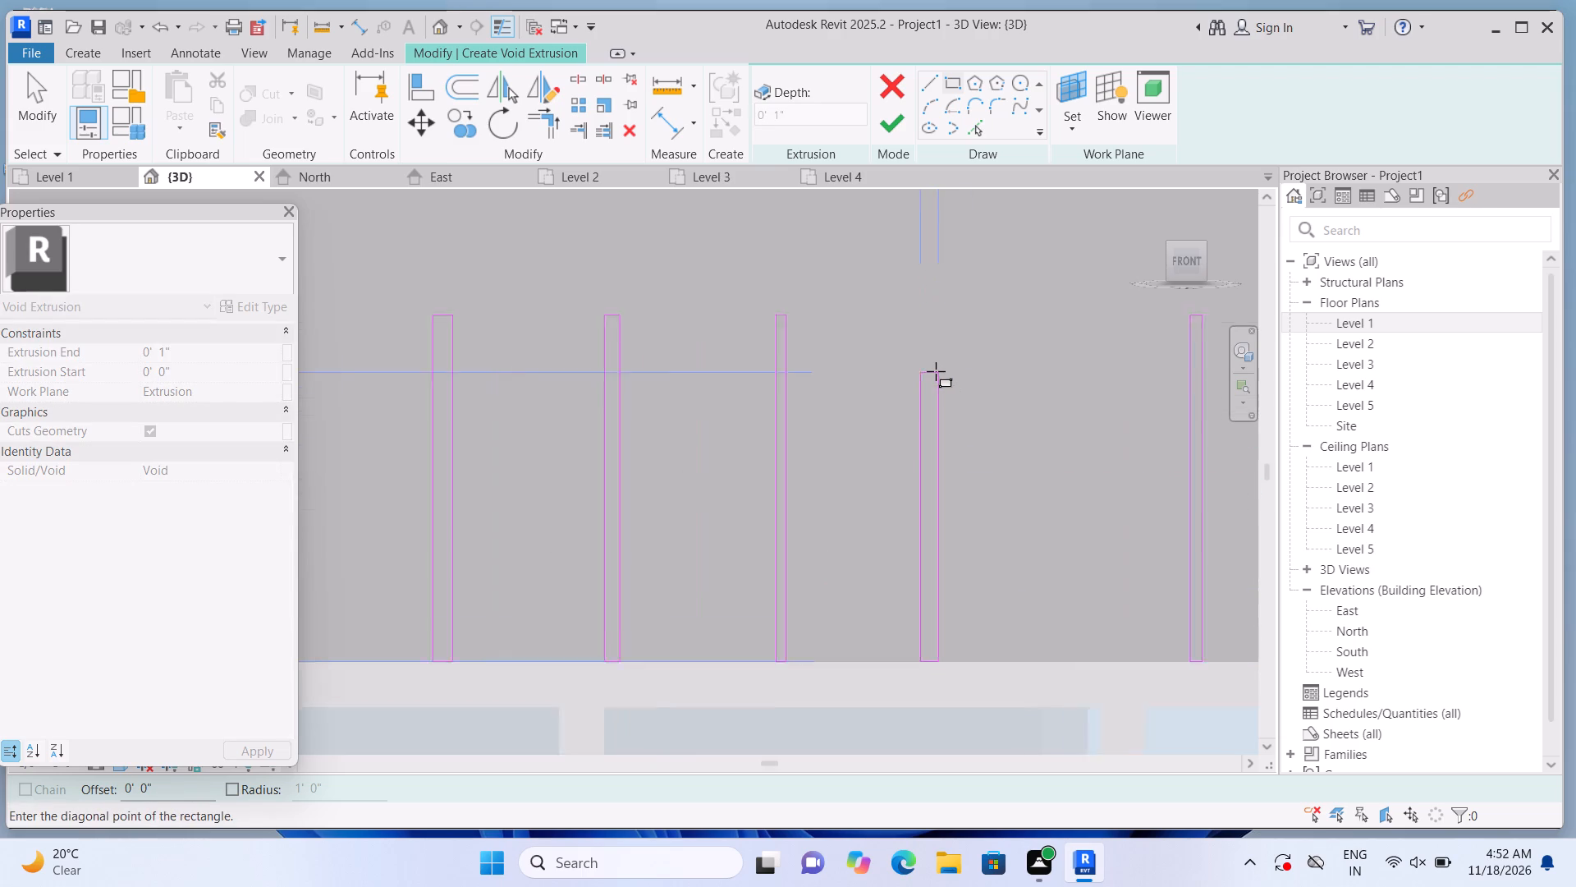
{"action": "scroll", "coordinate": [936, 371], "scroll_direction": "up", "scroll_amount": 2}
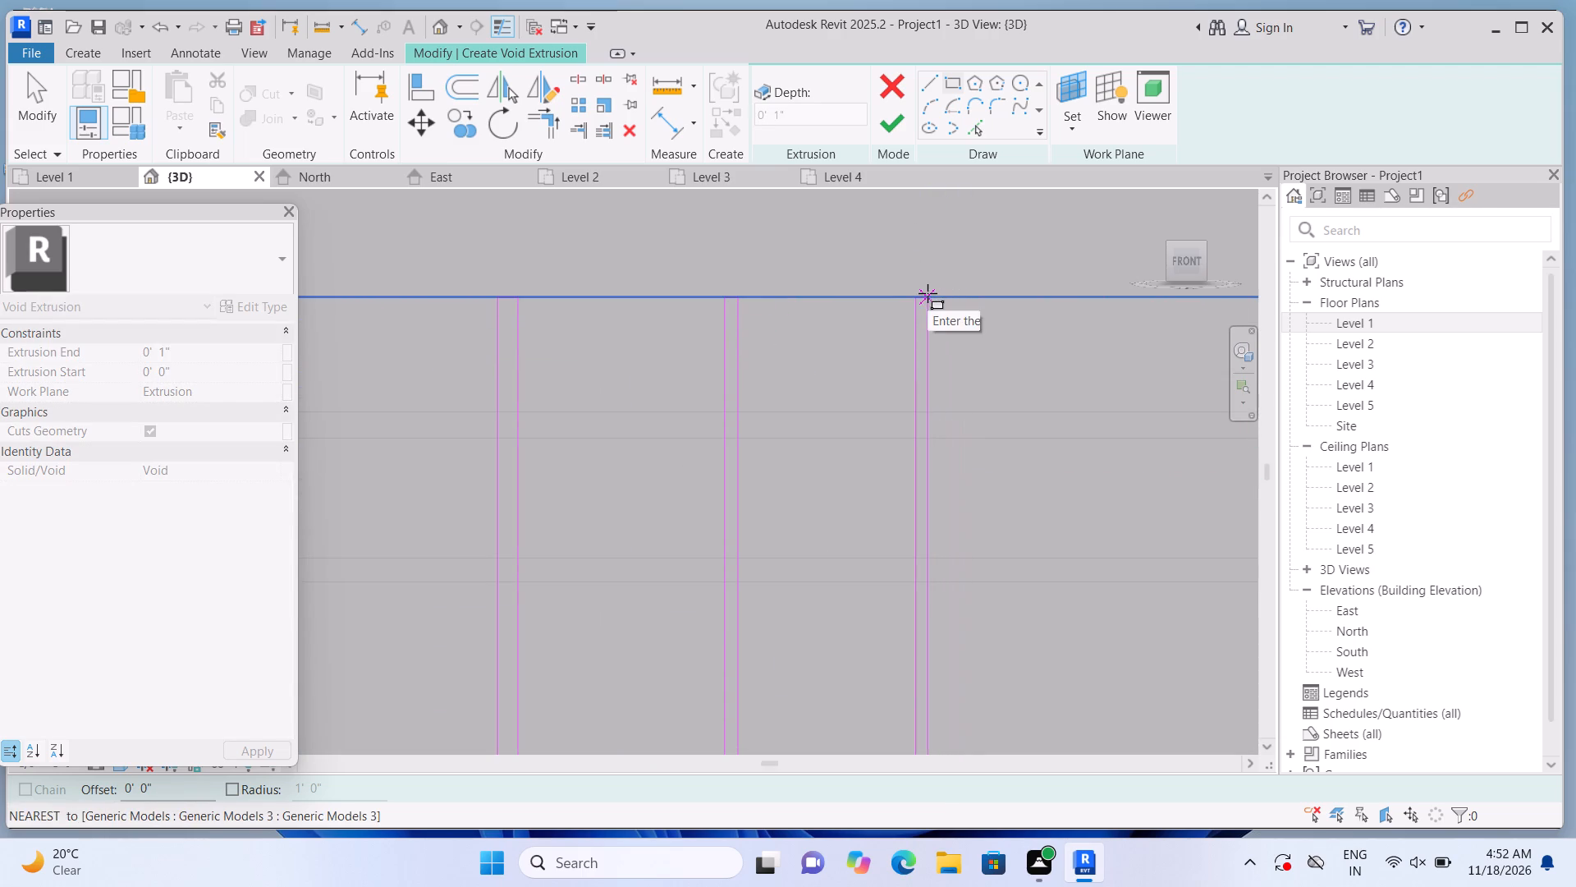
{"action": "left_click", "coordinate": [928, 293]}
Sketch another thin vertical strip about 1' 7" tall above the right end of the window's middle bay, reaching the panel's top edge.
{"action": "scroll", "coordinate": [924, 290], "scroll_direction": "down", "scroll_amount": 5}
{"action": "scroll", "coordinate": [1013, 500], "scroll_direction": "up", "scroll_amount": 2}
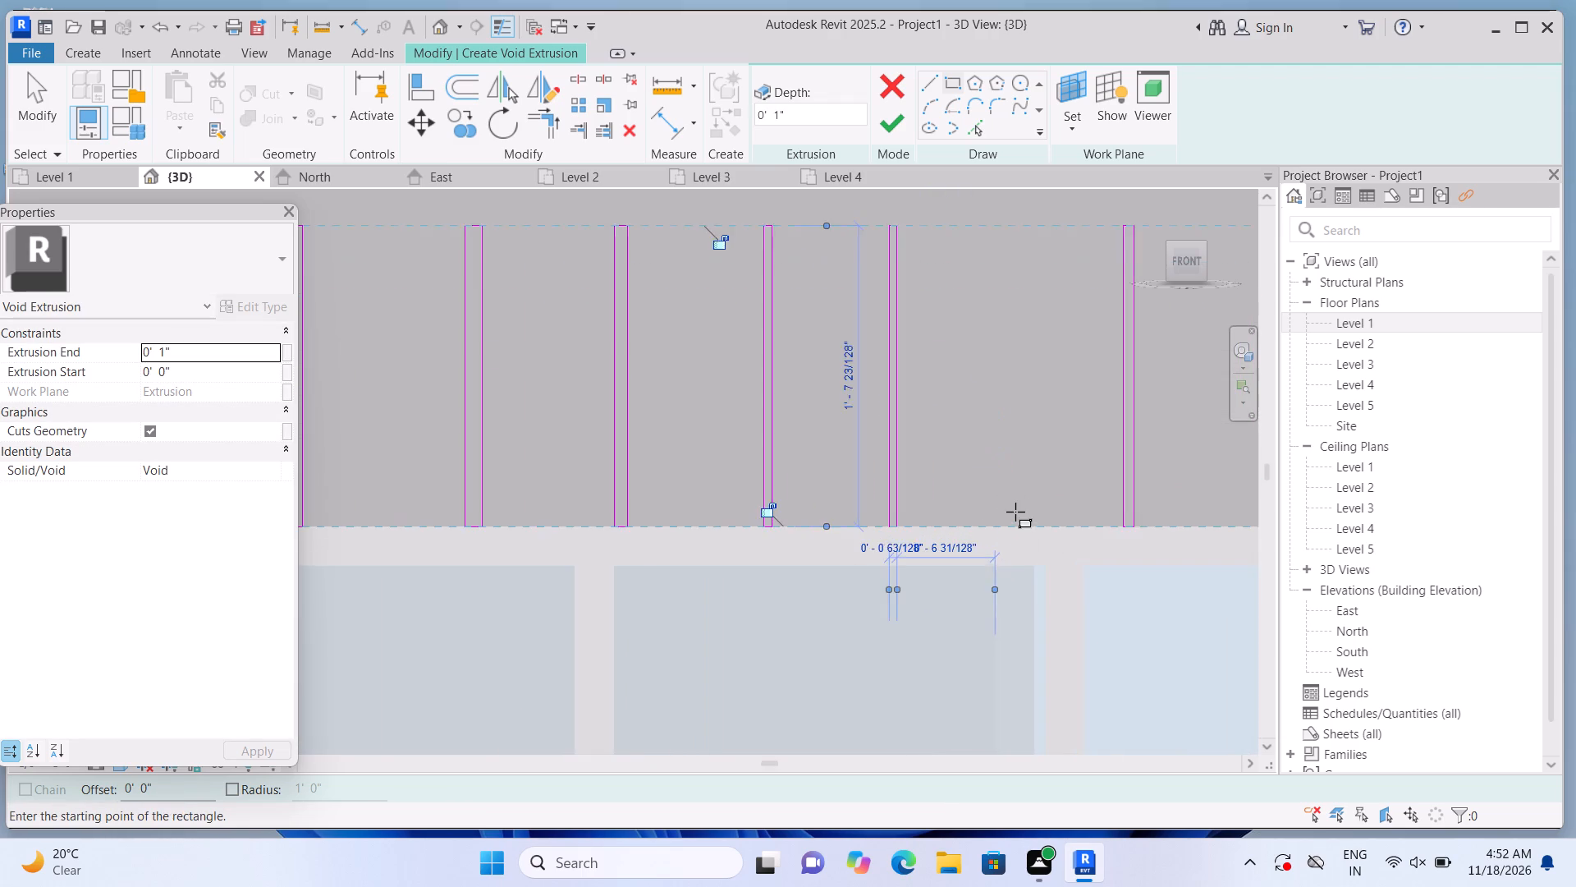
{"action": "scroll", "coordinate": [1015, 512], "scroll_direction": "up", "scroll_amount": 2}
{"action": "left_click", "coordinate": [1016, 530]}
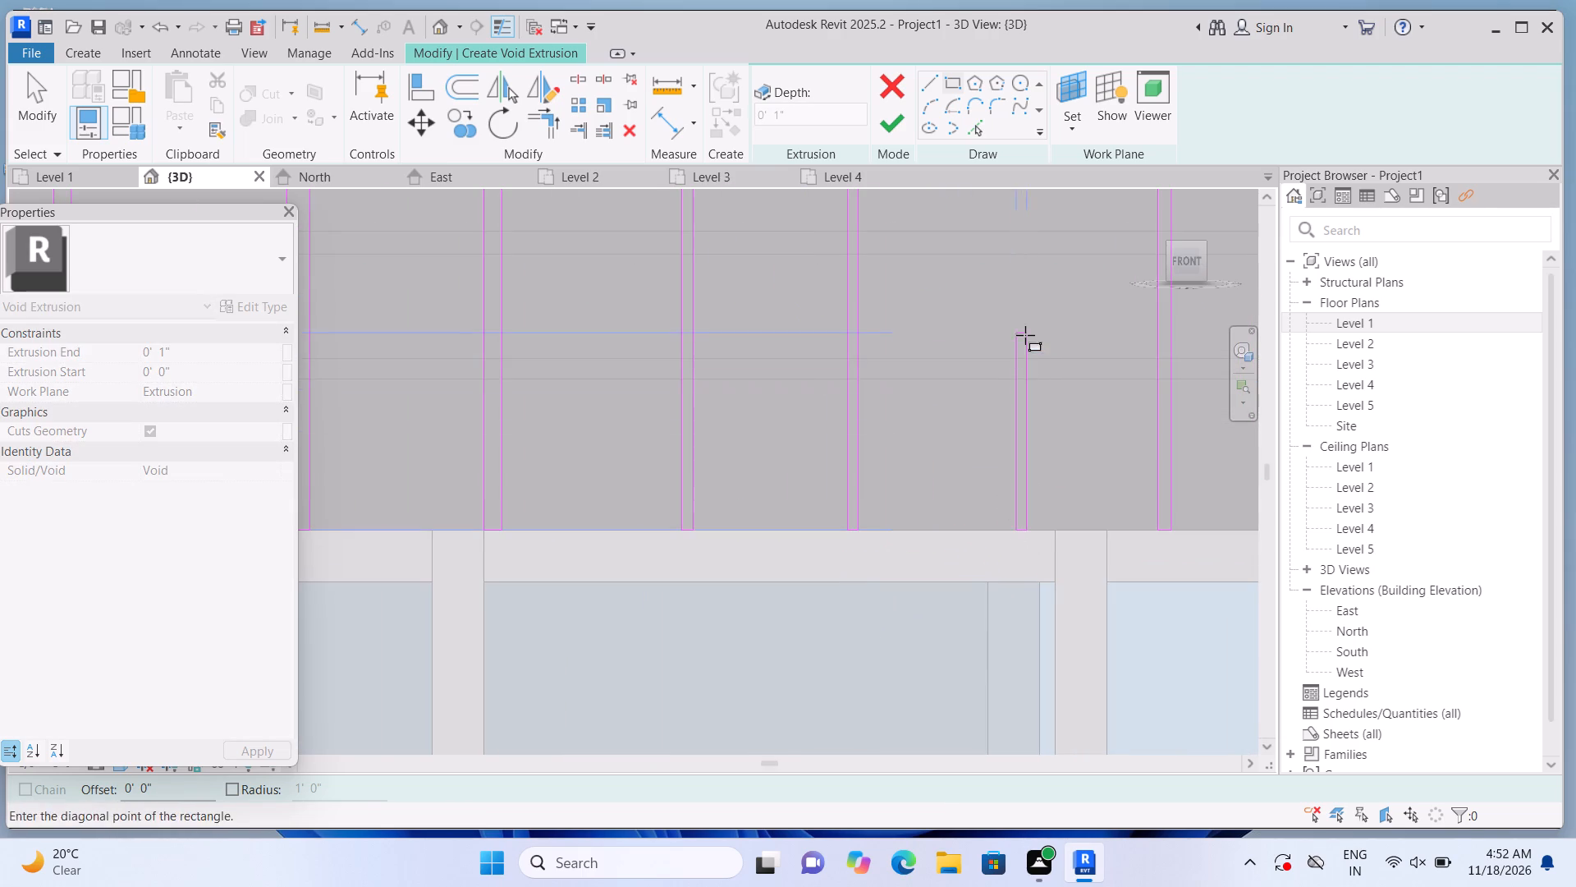
{"action": "middle_click_drag", "start_coordinate": [1025, 335], "coordinate": [1040, 503]}
{"action": "scroll", "coordinate": [1023, 437], "scroll_direction": "down", "scroll_amount": 2}
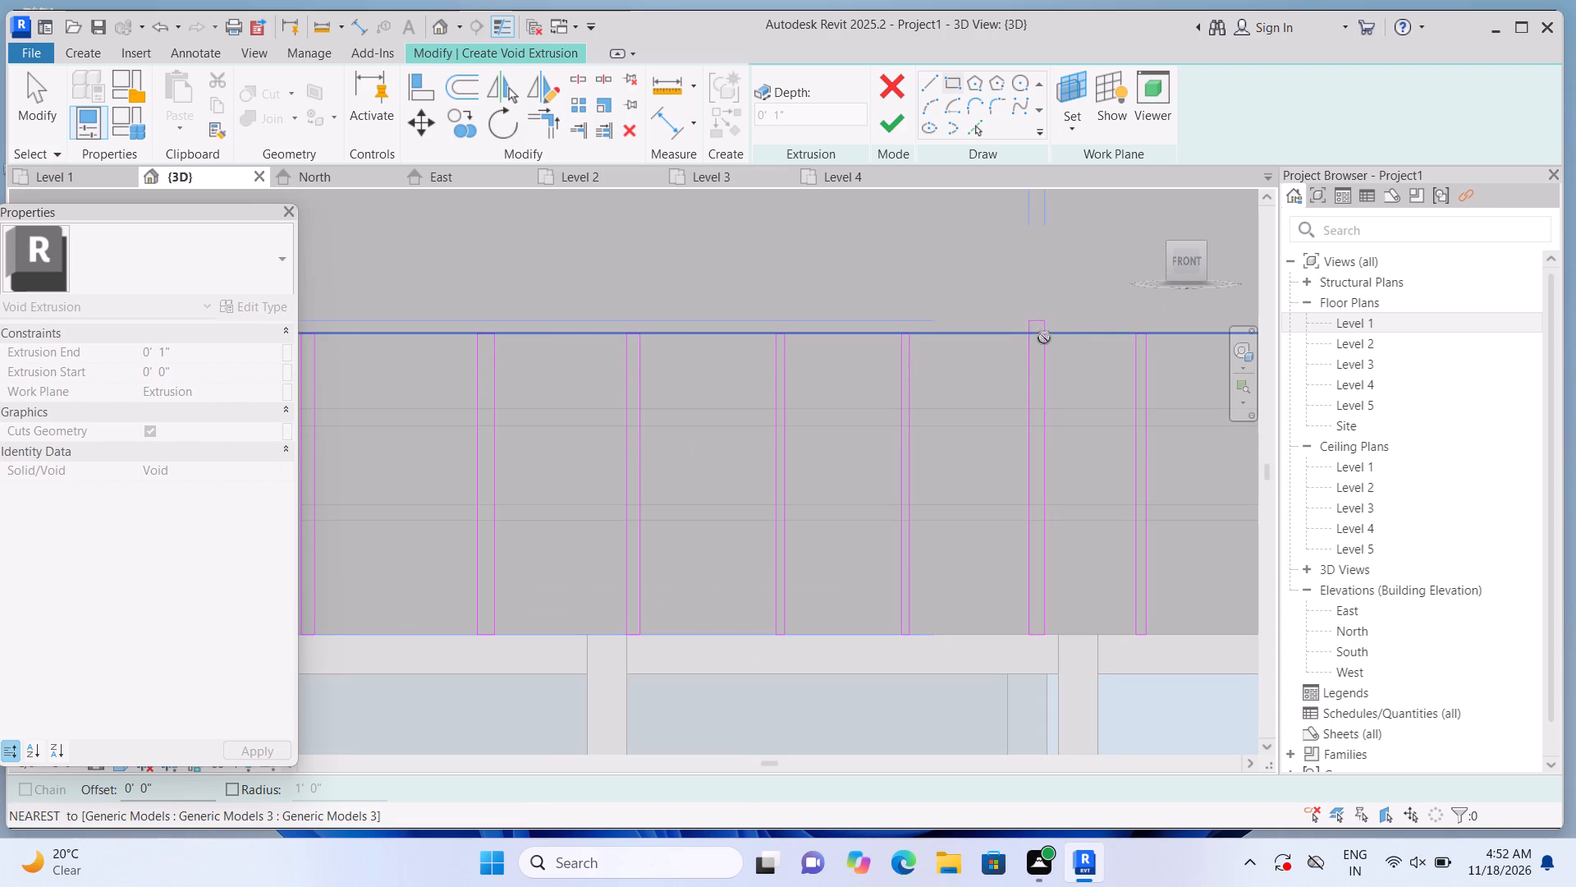
{"action": "scroll", "coordinate": [1038, 343], "scroll_direction": "up", "scroll_amount": 2}
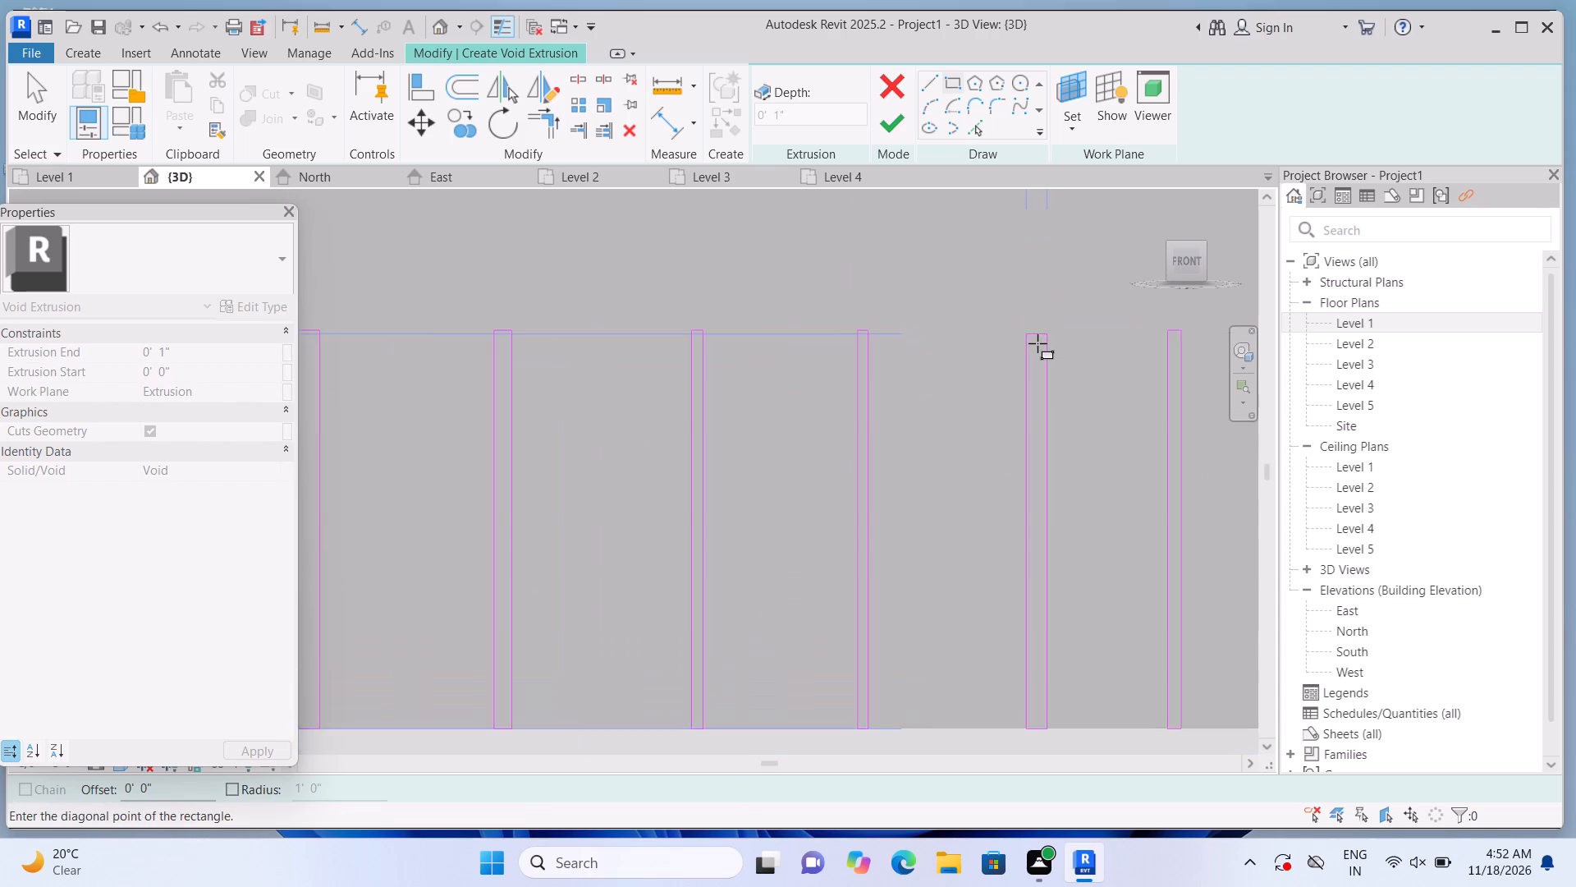
{"action": "scroll", "coordinate": [1038, 343], "scroll_direction": "up", "scroll_amount": 2}
{"action": "left_click", "coordinate": [1037, 333]}
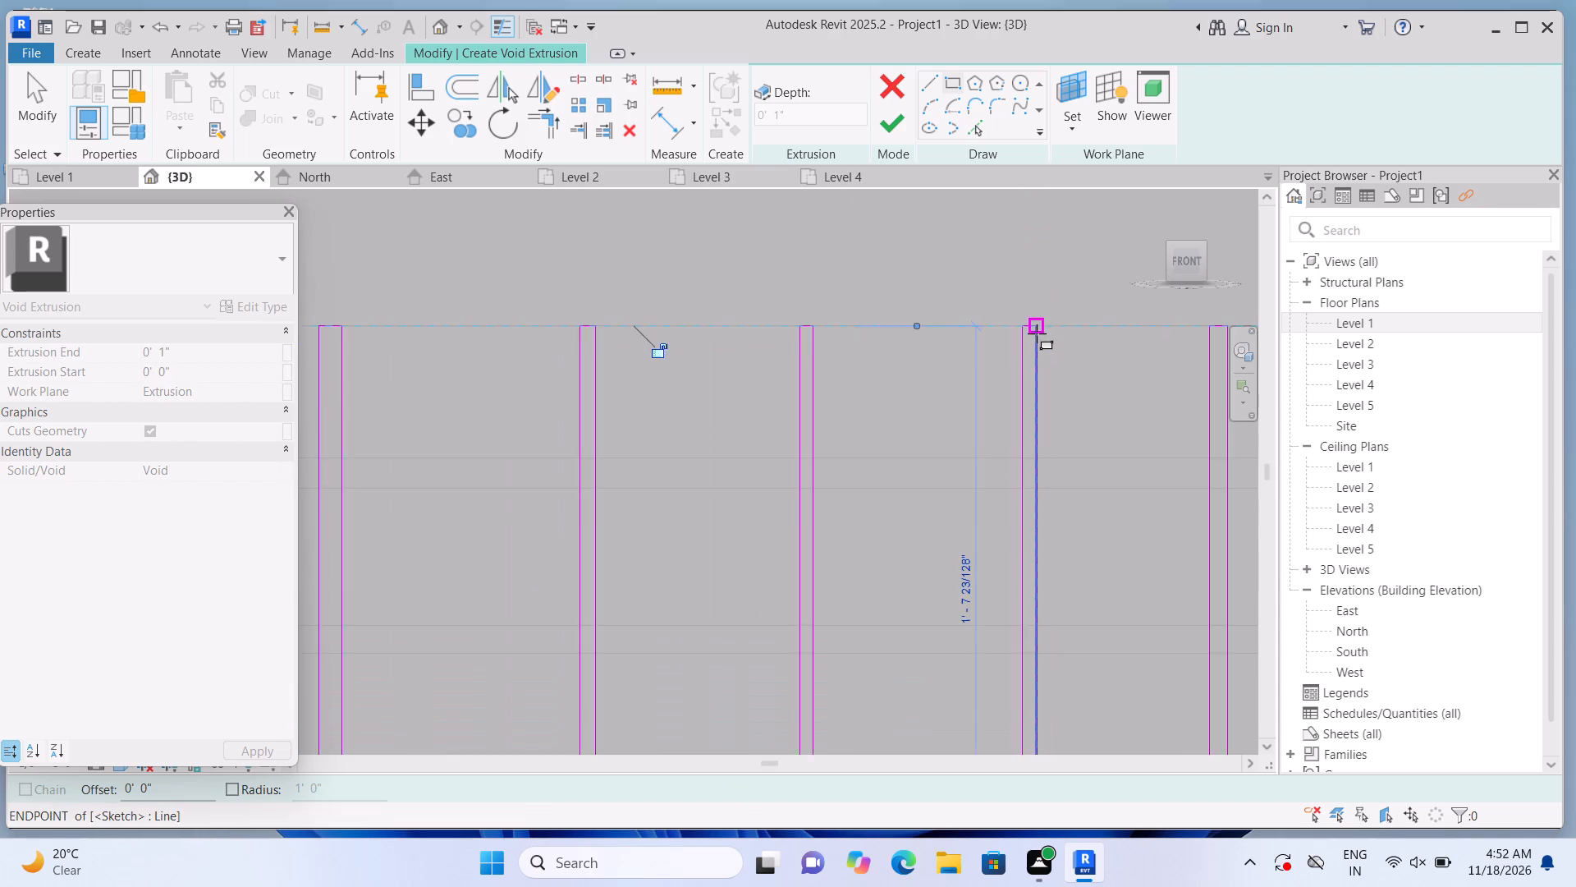
Sketch a thin vertical strip about 7' 1" tall and 1" wide beside the window's right edge, from the panel's top edge to its bottom edge.
{"action": "scroll", "coordinate": [1037, 333], "scroll_direction": "down", "scroll_amount": 14}
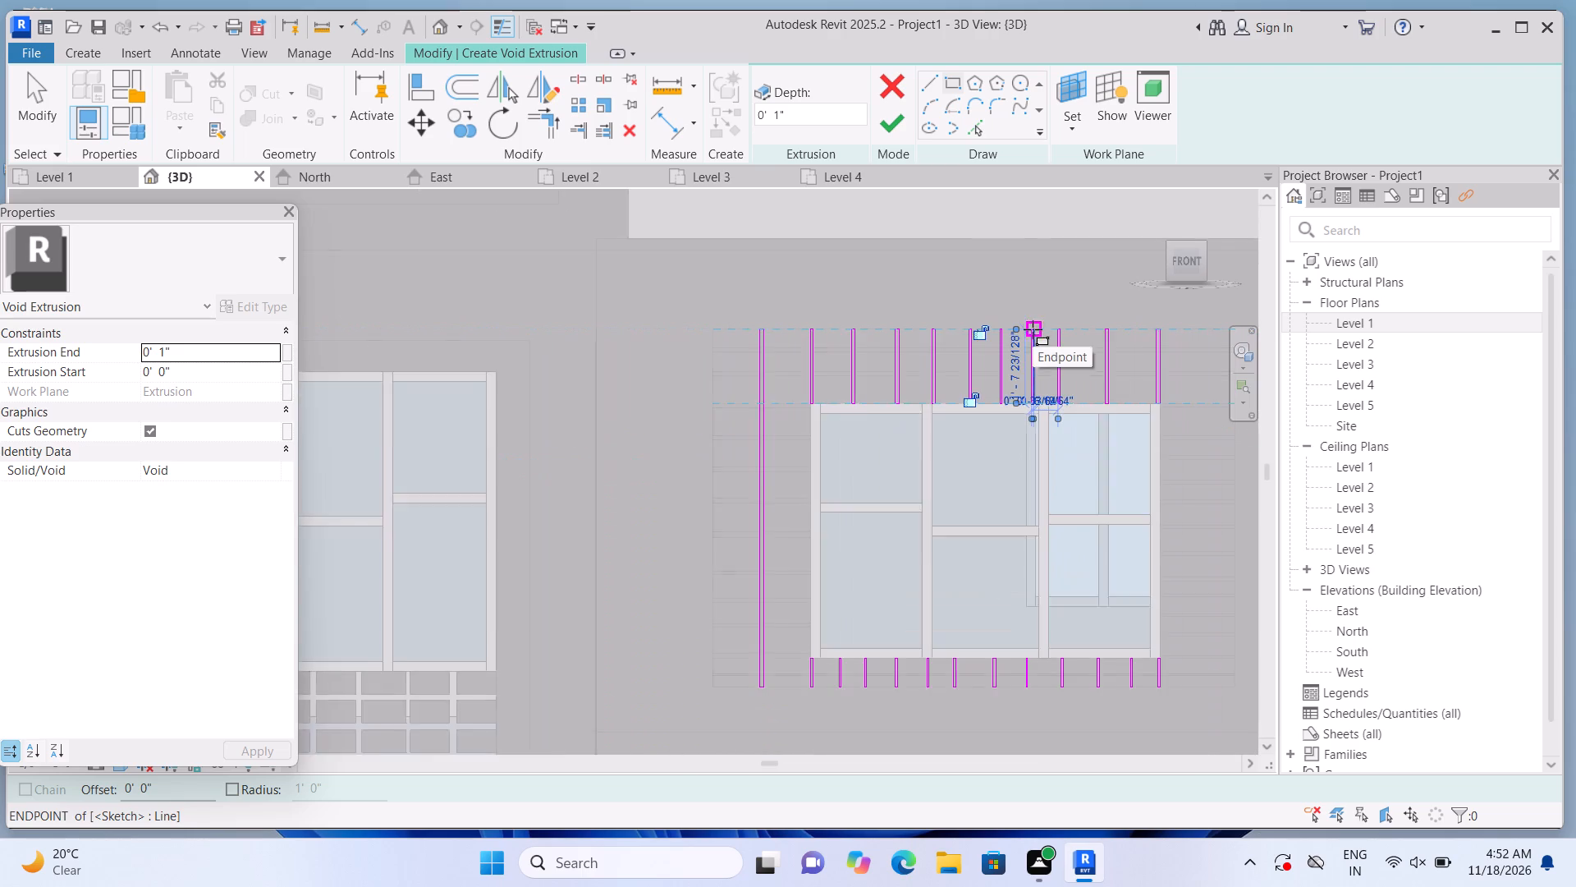
{"action": "scroll", "coordinate": [1033, 329], "scroll_direction": "down", "scroll_amount": 2}
{"action": "middle_click_drag", "start_coordinate": [1104, 469], "coordinate": [810, 463]}
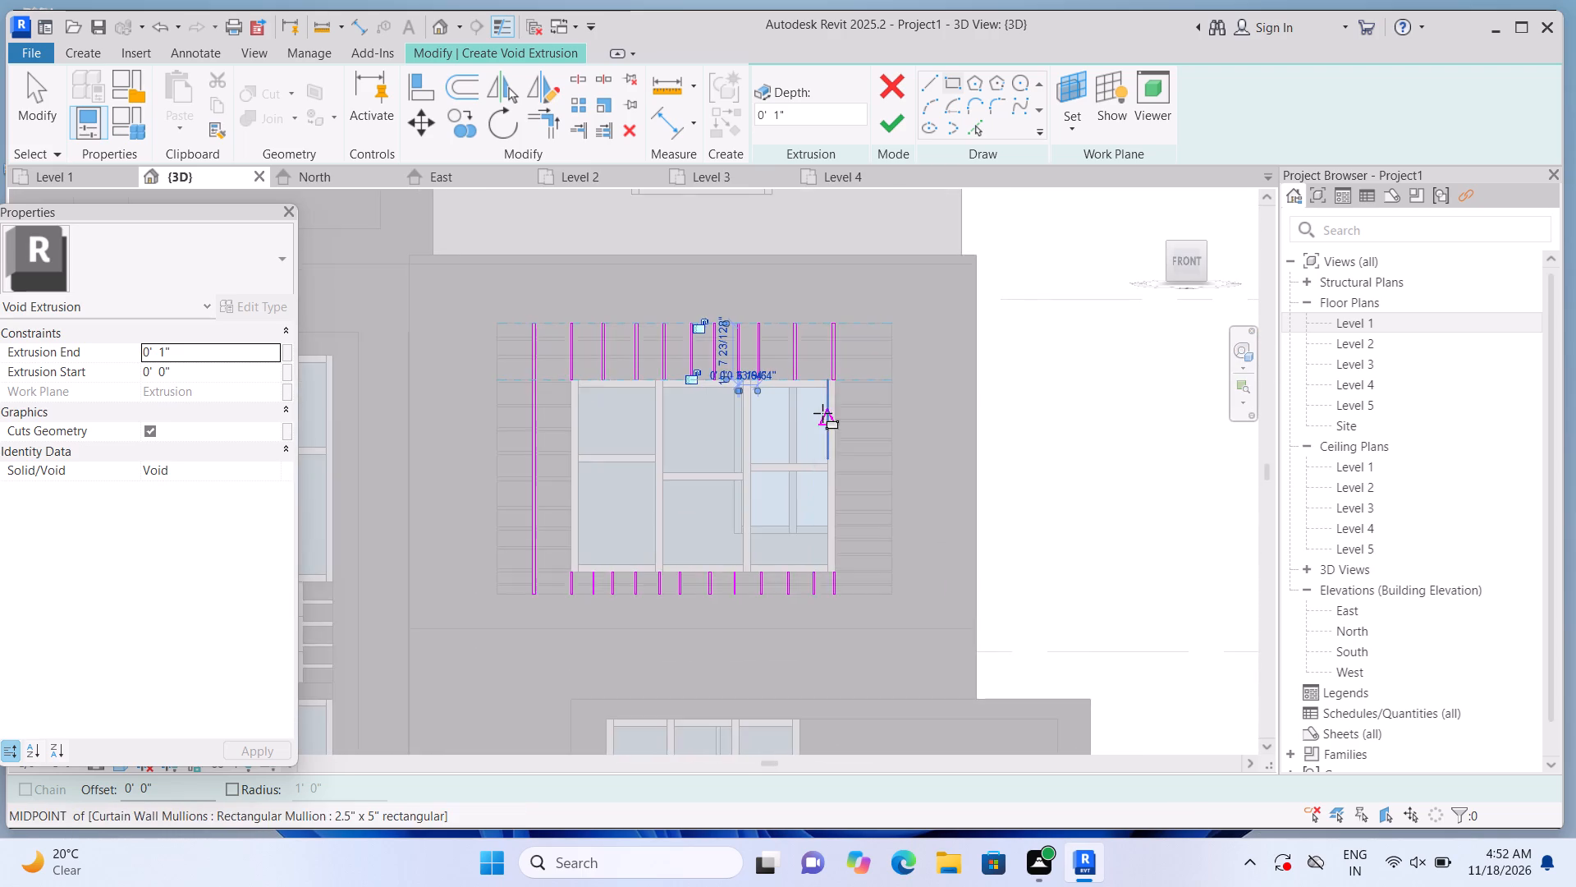
{"action": "scroll", "coordinate": [822, 413], "scroll_direction": "up", "scroll_amount": 6}
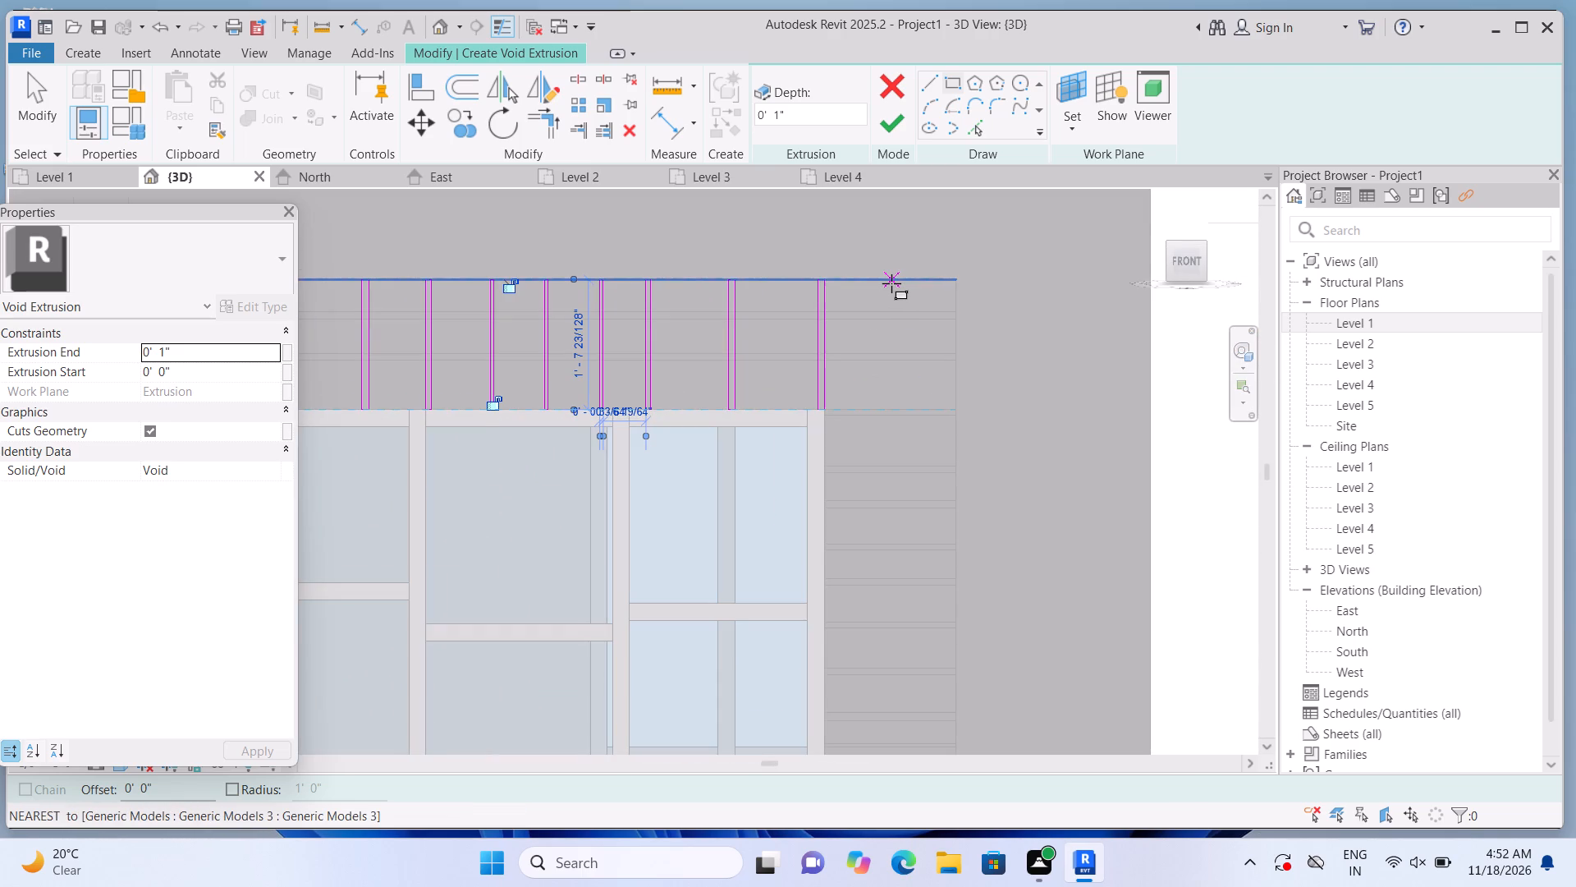
{"action": "left_click", "coordinate": [888, 283]}
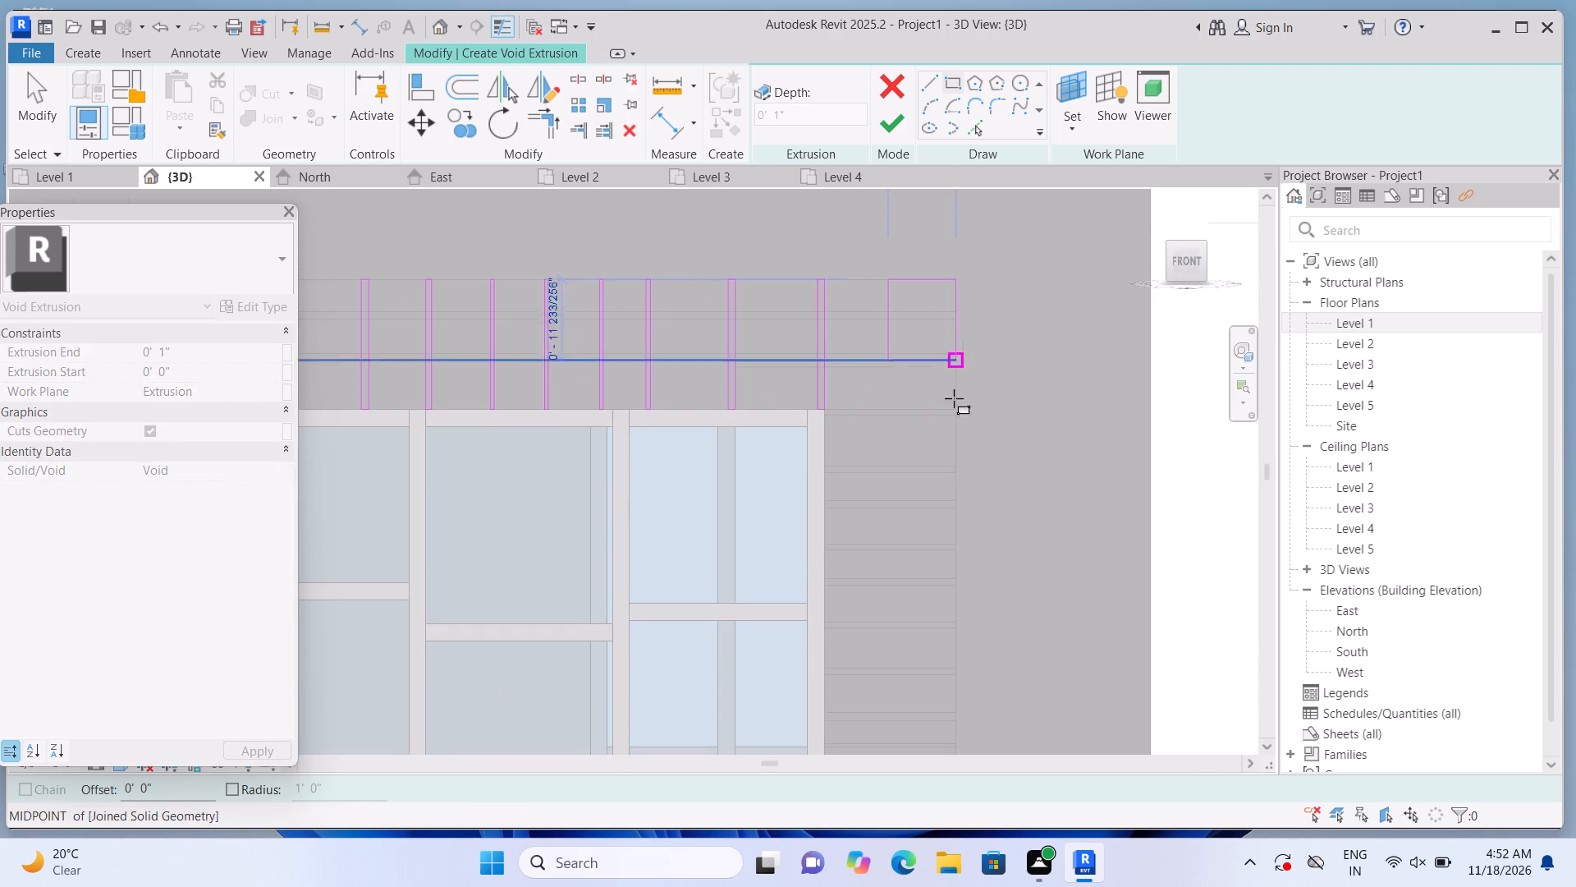
{"action": "scroll", "coordinate": [953, 602], "scroll_direction": "down", "scroll_amount": 7}
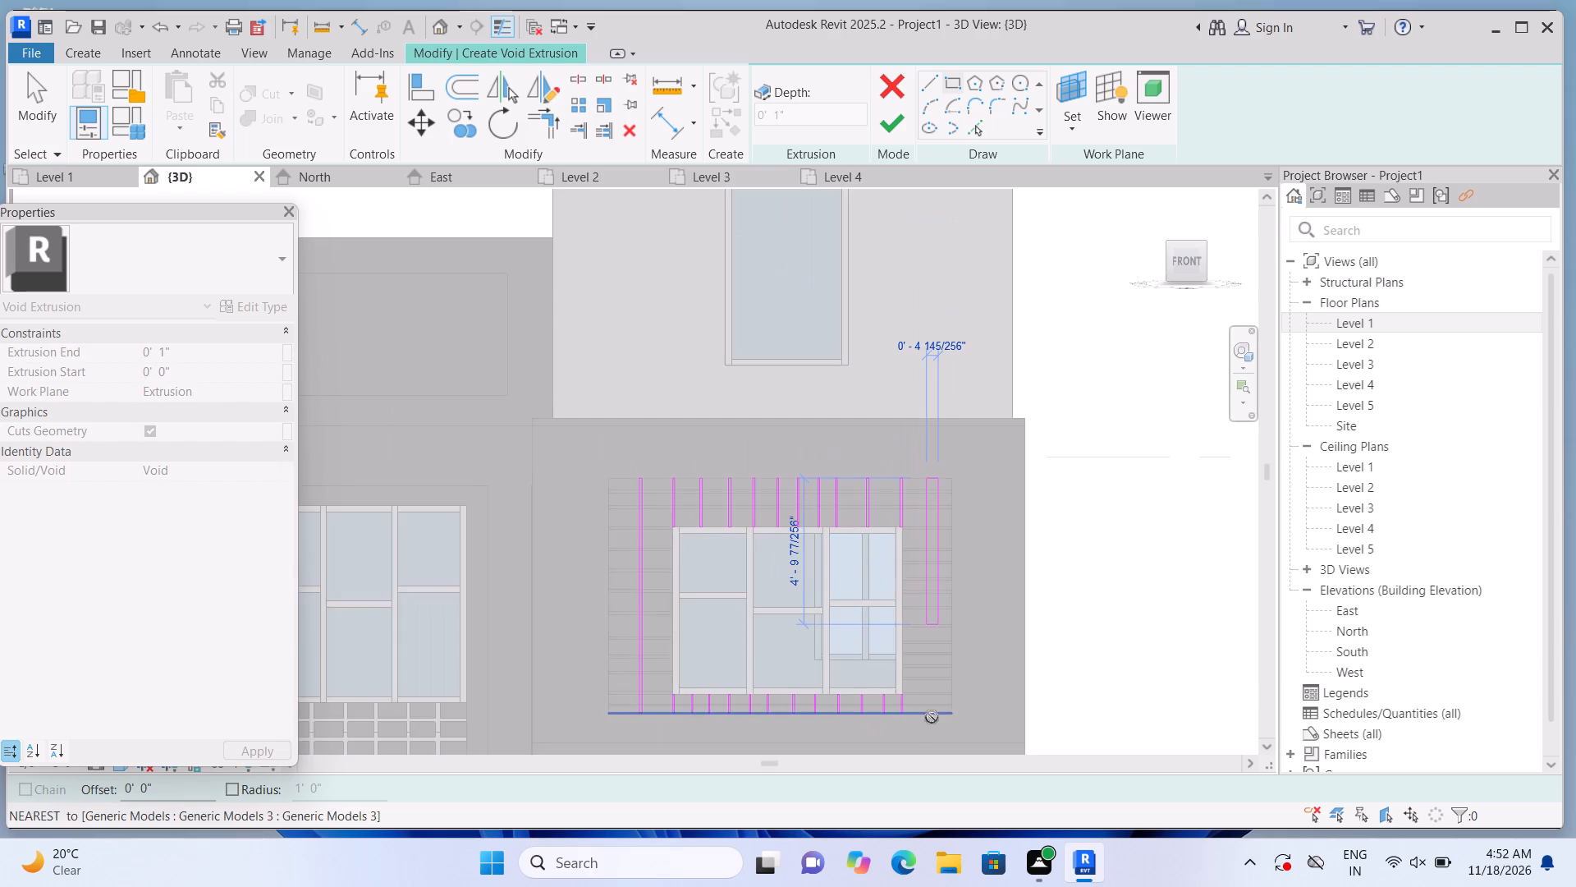
{"action": "scroll", "coordinate": [933, 717], "scroll_direction": "up", "scroll_amount": 7}
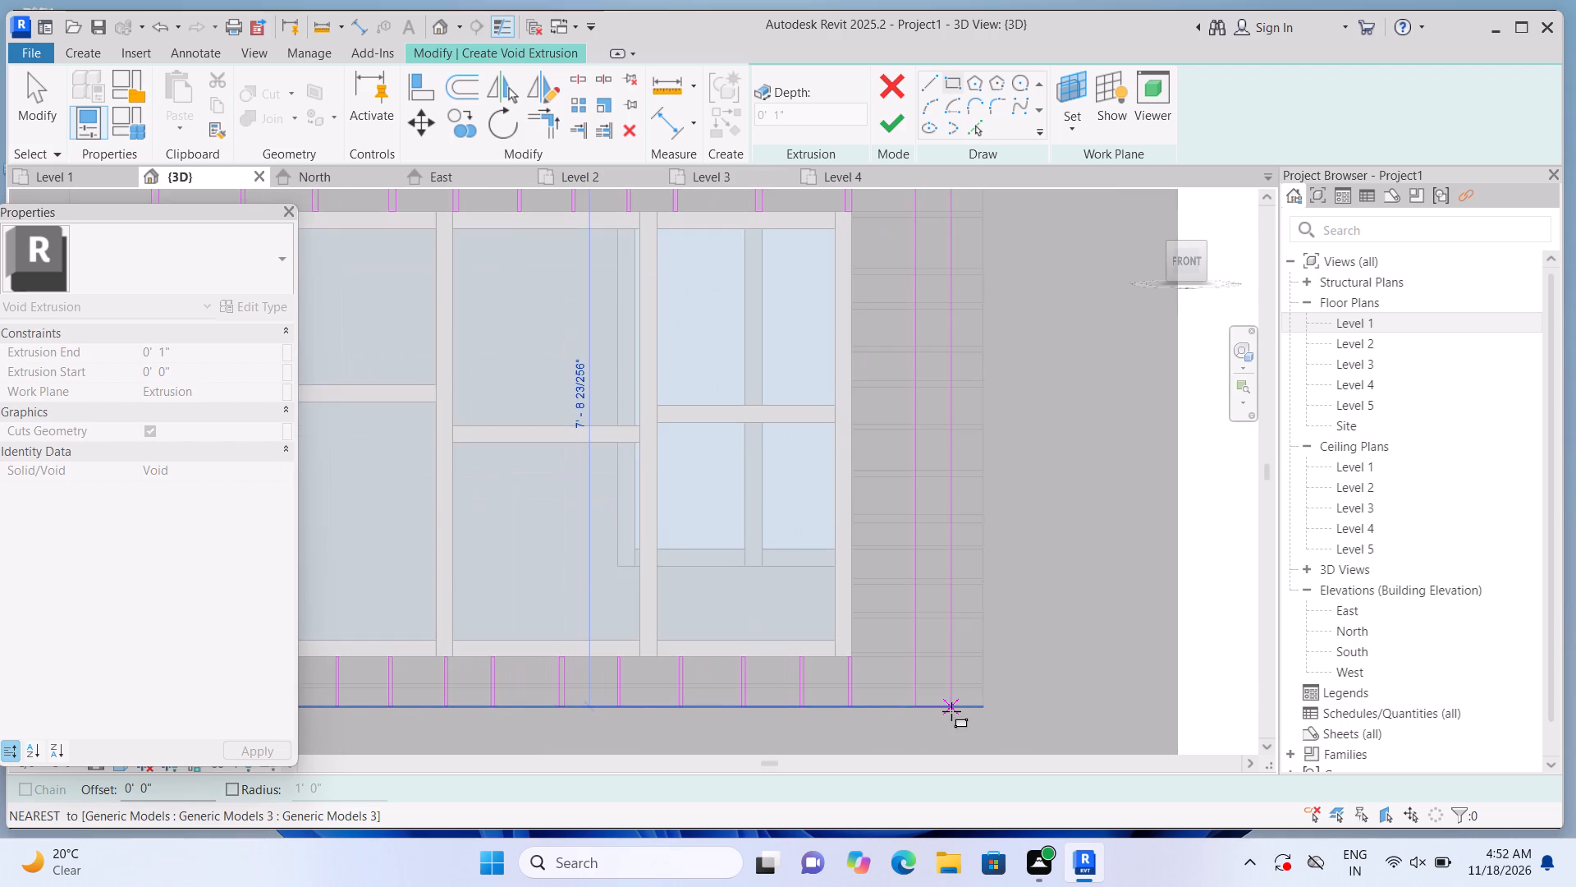
{"action": "scroll", "coordinate": [951, 711], "scroll_direction": "up", "scroll_amount": 6}
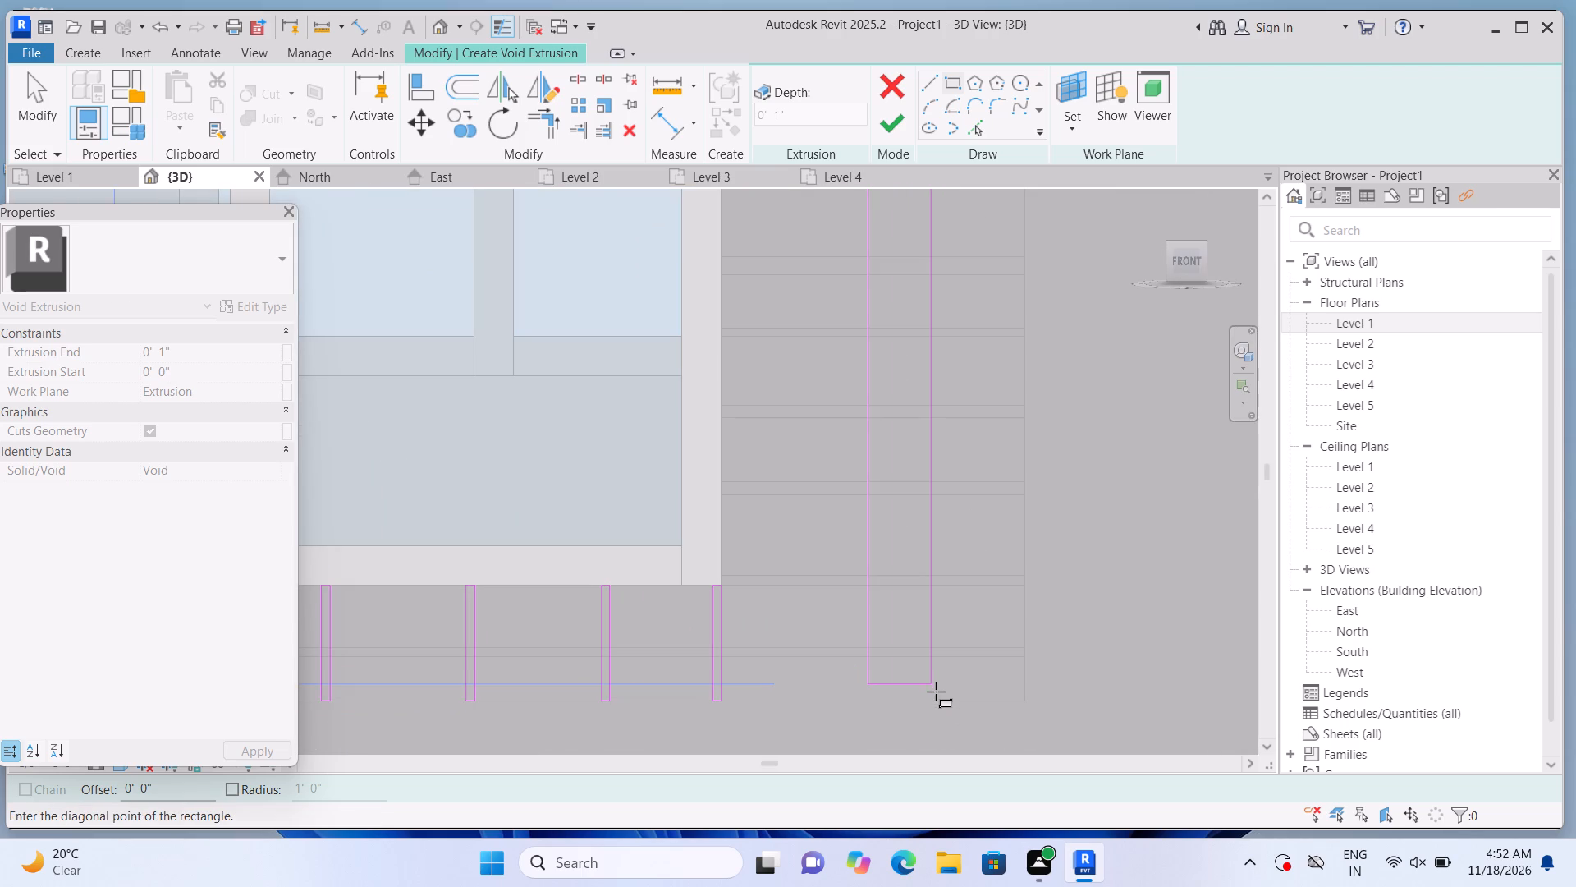
{"action": "left_click", "coordinate": [881, 697]}
{"action": "scroll", "coordinate": [900, 709], "scroll_direction": "down", "scroll_amount": 12}
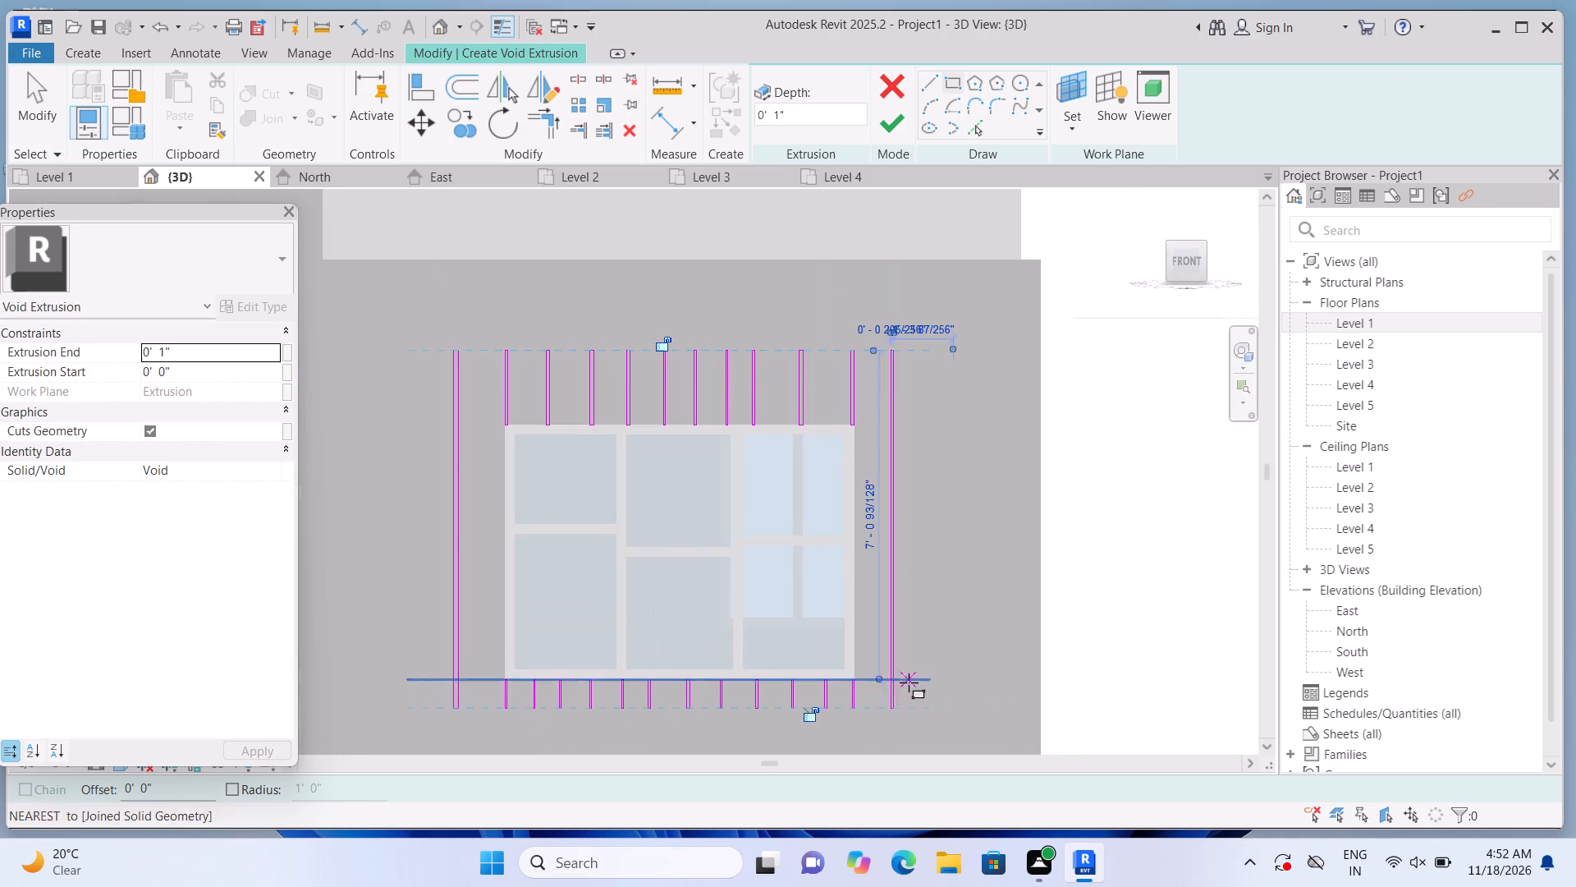
Finish the void extrusion sketch with its 1" depth so the vertical grooves cut the panel around the upper right window.
{"action": "scroll", "coordinate": [909, 682], "scroll_direction": "down", "scroll_amount": 1}
{"action": "left_click", "coordinate": [884, 116]}
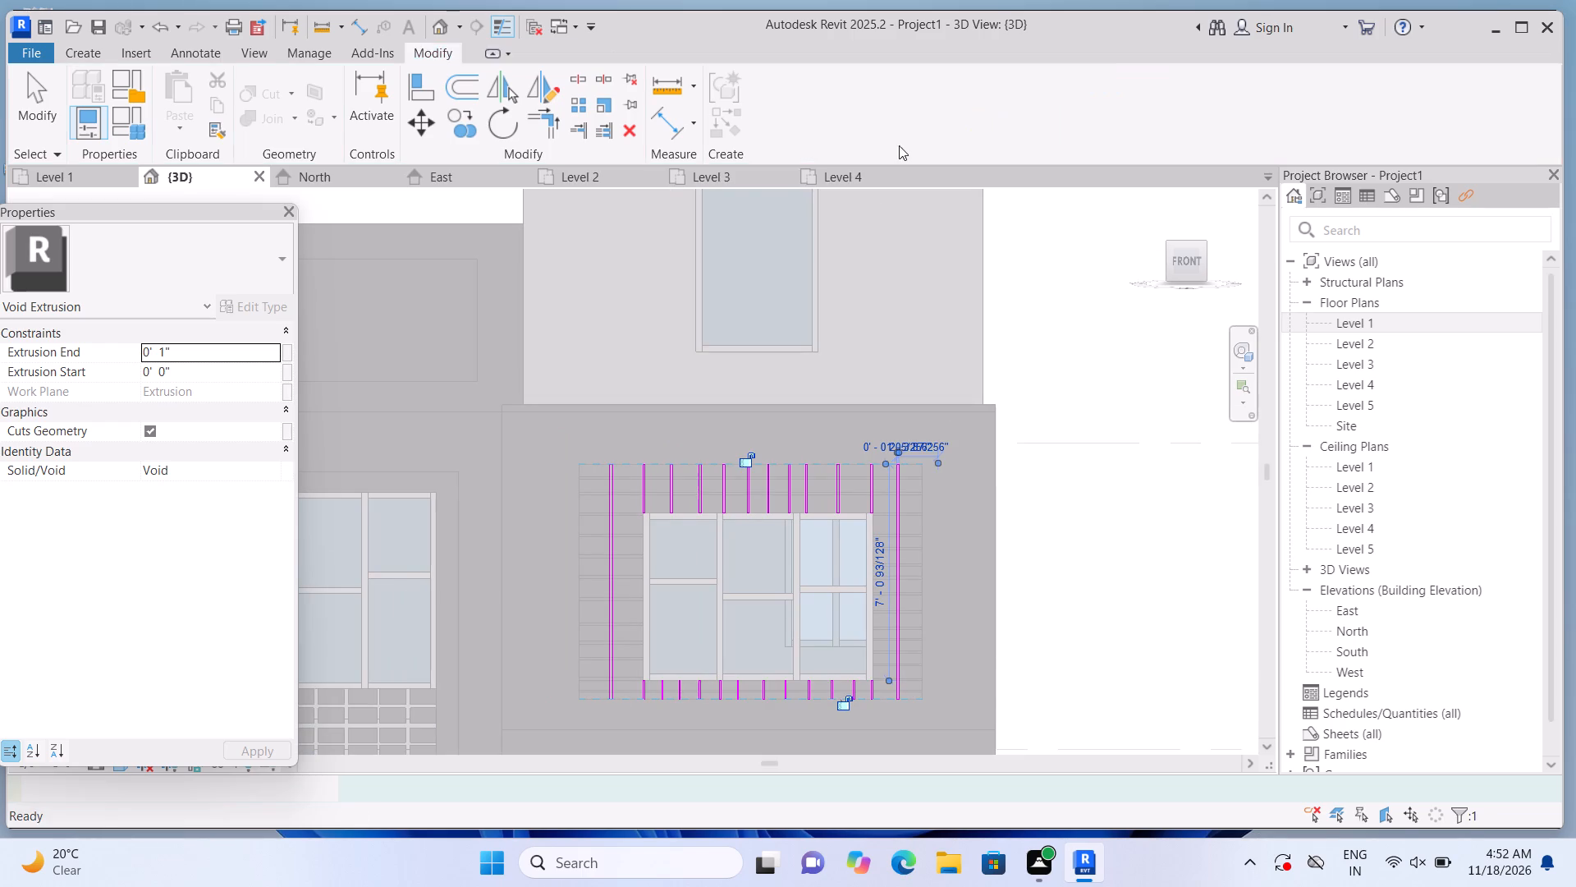
{"action": "left_click", "coordinate": [1047, 329]}
{"action": "scroll", "coordinate": [1051, 296], "scroll_direction": "down", "scroll_amount": 3}
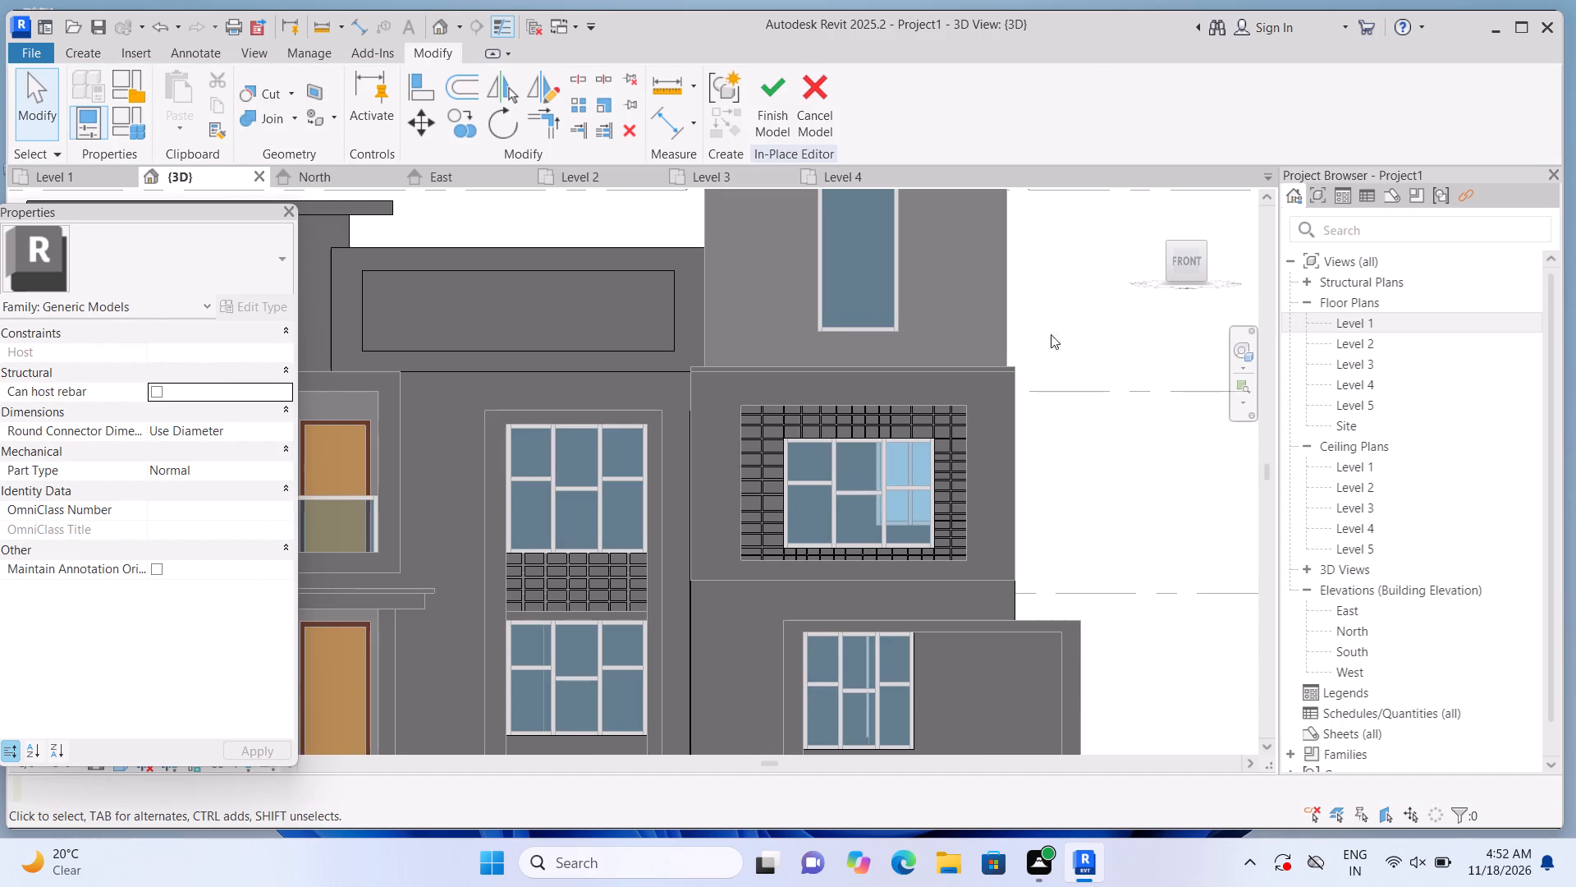
{"action": "scroll", "coordinate": [1058, 565], "scroll_direction": "down", "scroll_amount": 3}
{"action": "middle_click_drag", "start_coordinate": [1083, 536], "coordinate": [998, 406]}
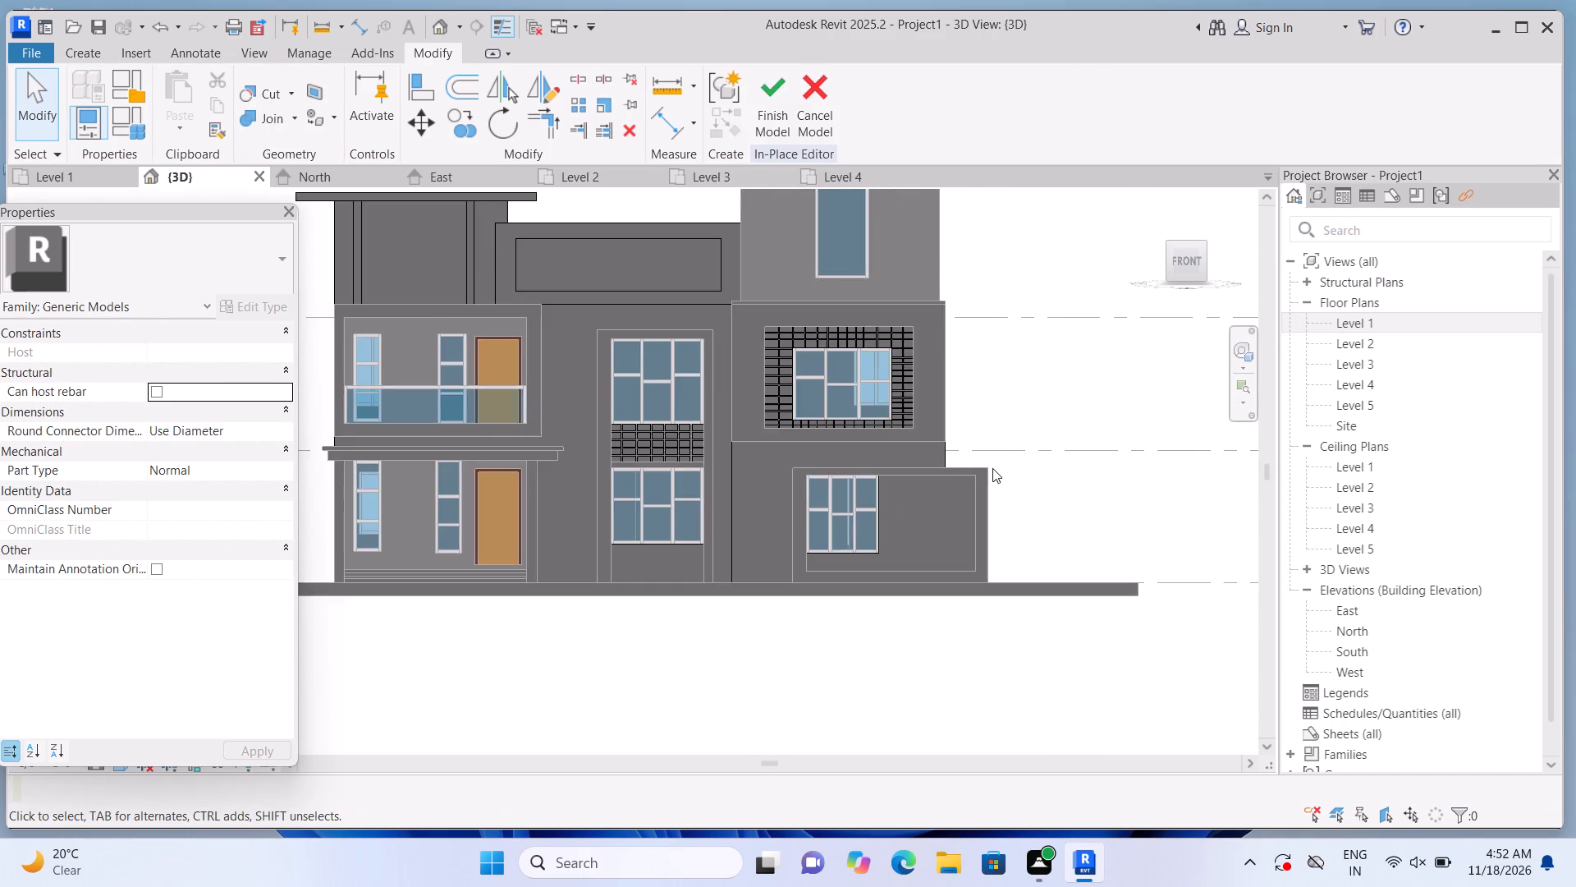
{"action": "scroll", "coordinate": [992, 468], "scroll_direction": "up", "scroll_amount": 1}
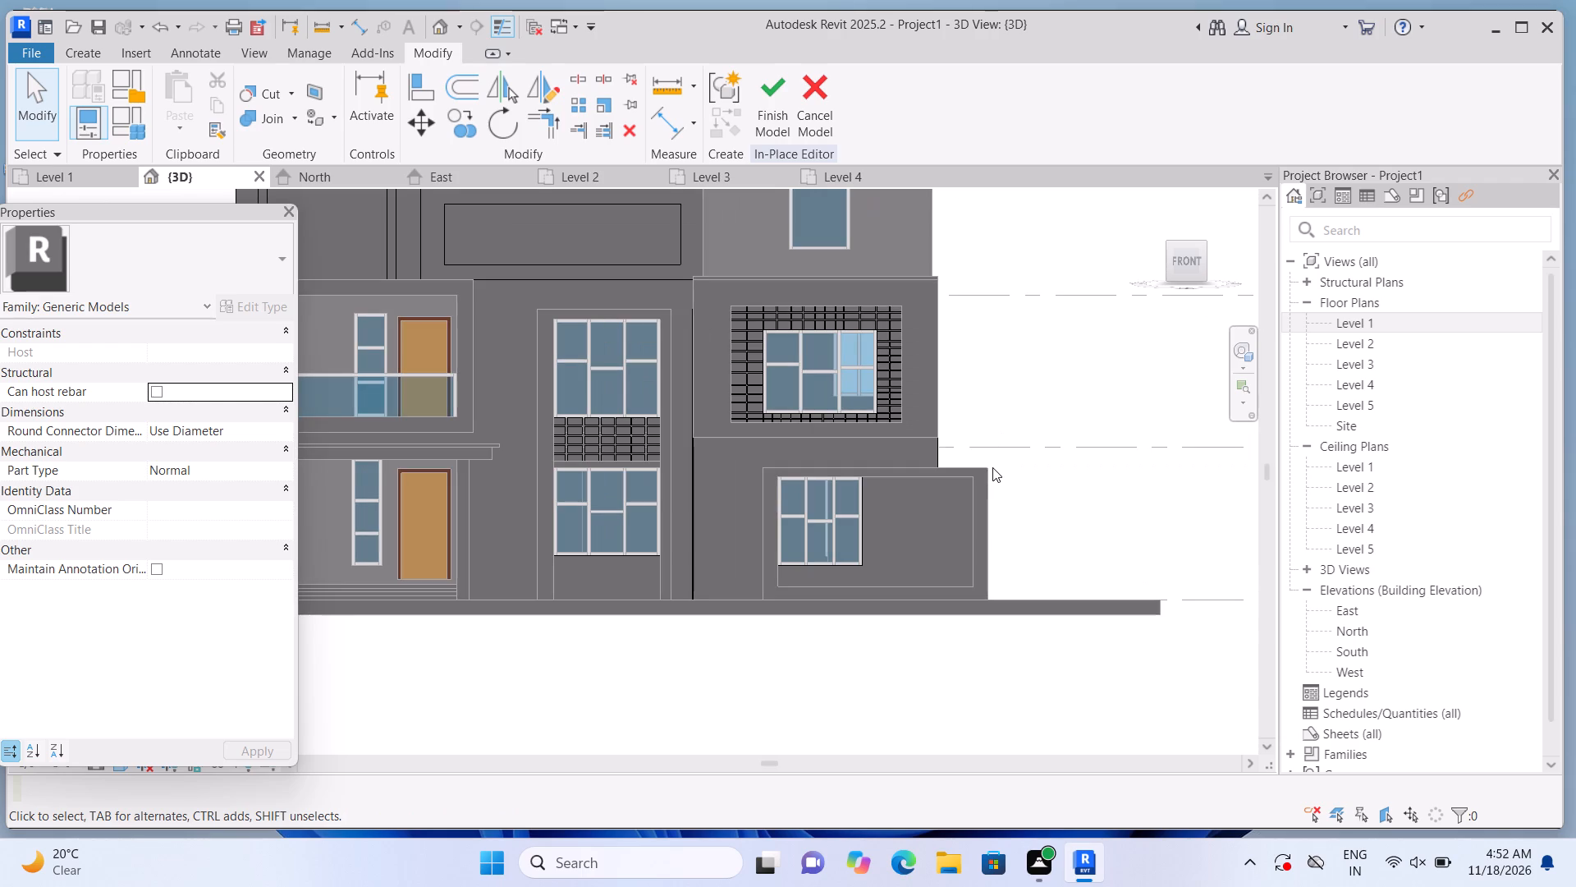
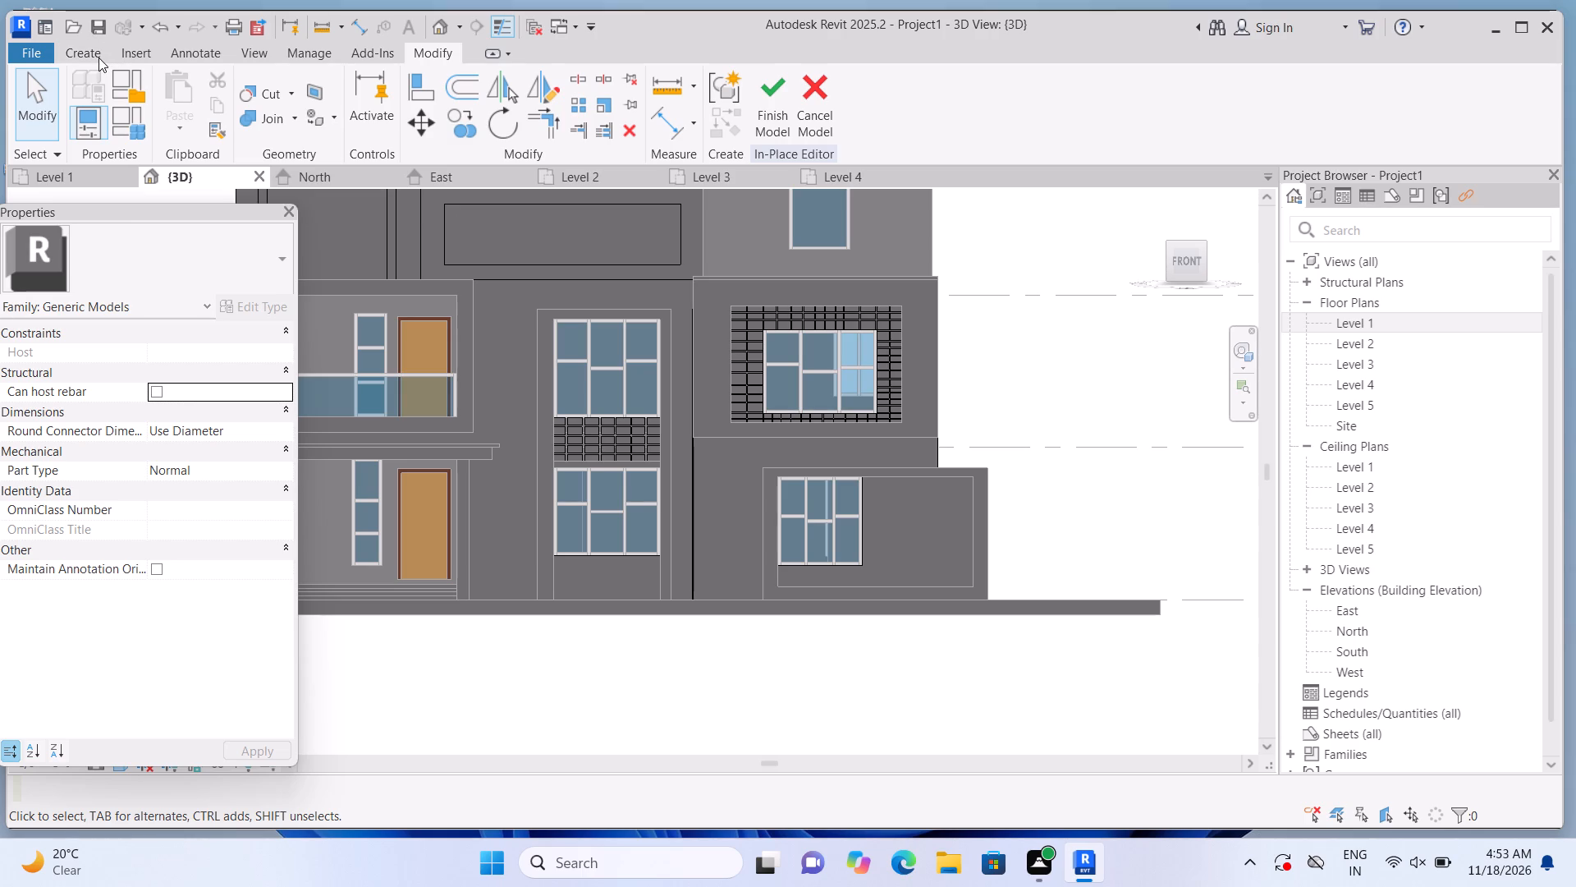
Start a void extrusion and pick the flat panel face beside the ground-floor window in the projecting block as its work plane.
{"action": "left_click", "coordinate": [98, 57]}
{"action": "left_click", "coordinate": [425, 122]}
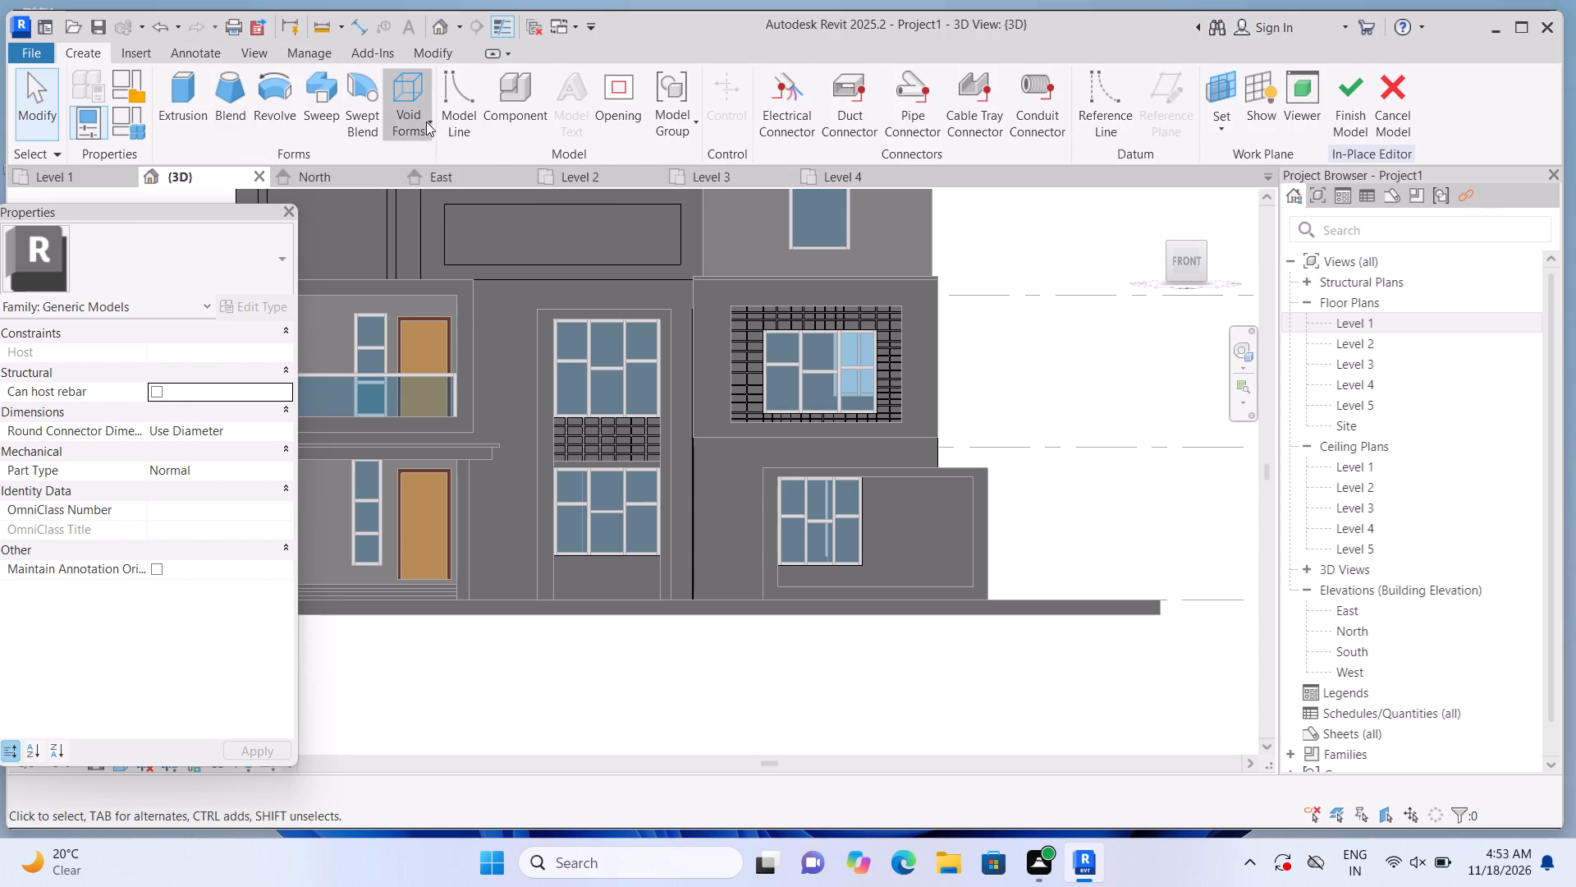
{"action": "left_click", "coordinate": [435, 165]}
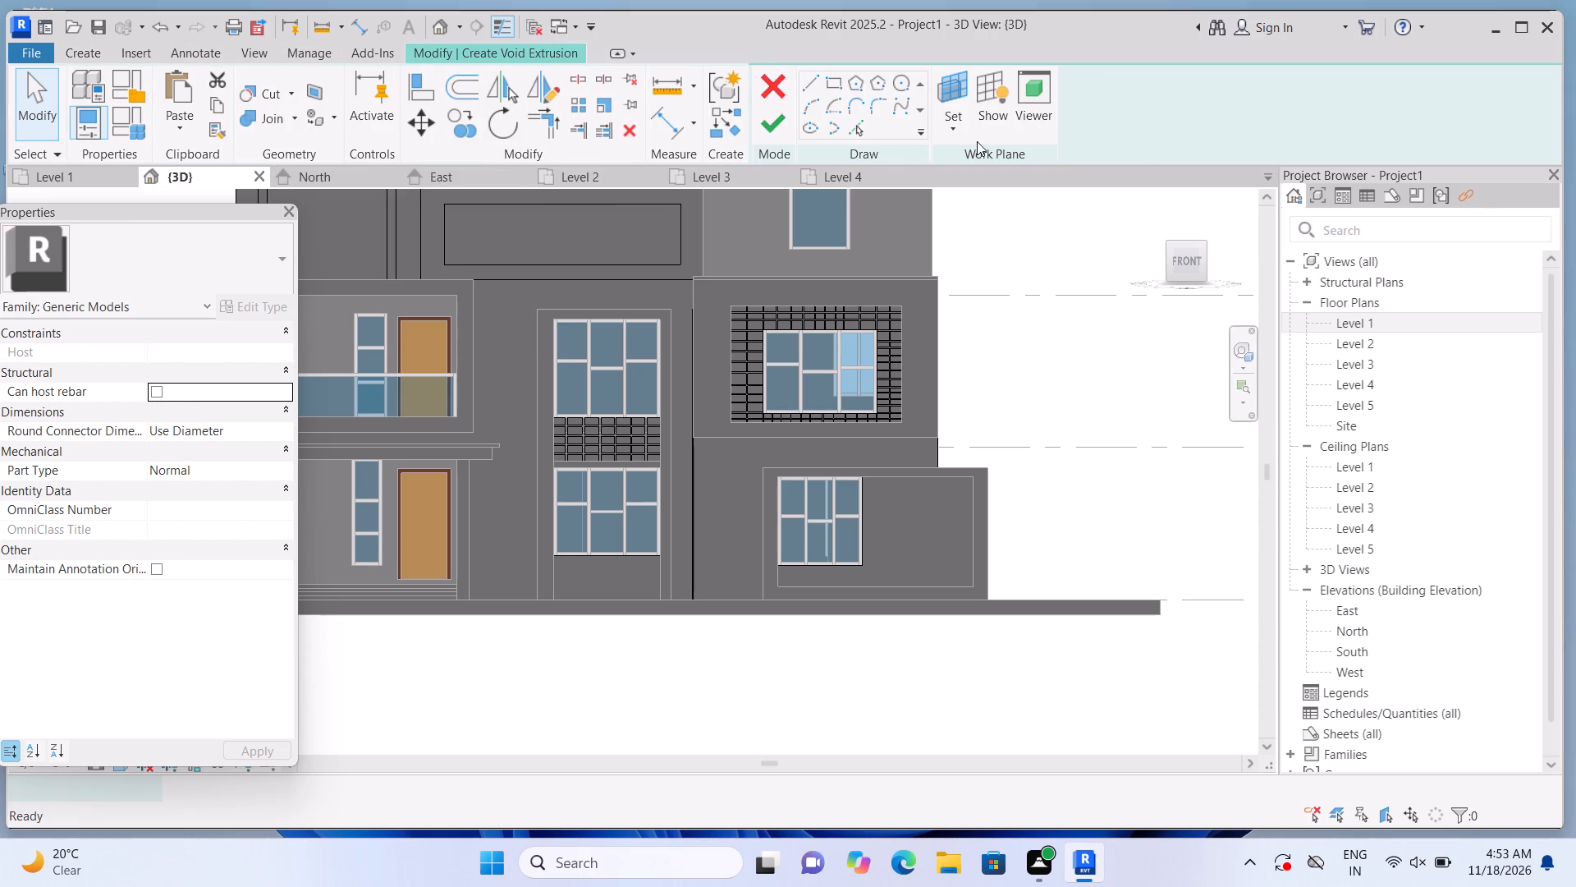
{"action": "left_click", "coordinate": [1080, 125]}
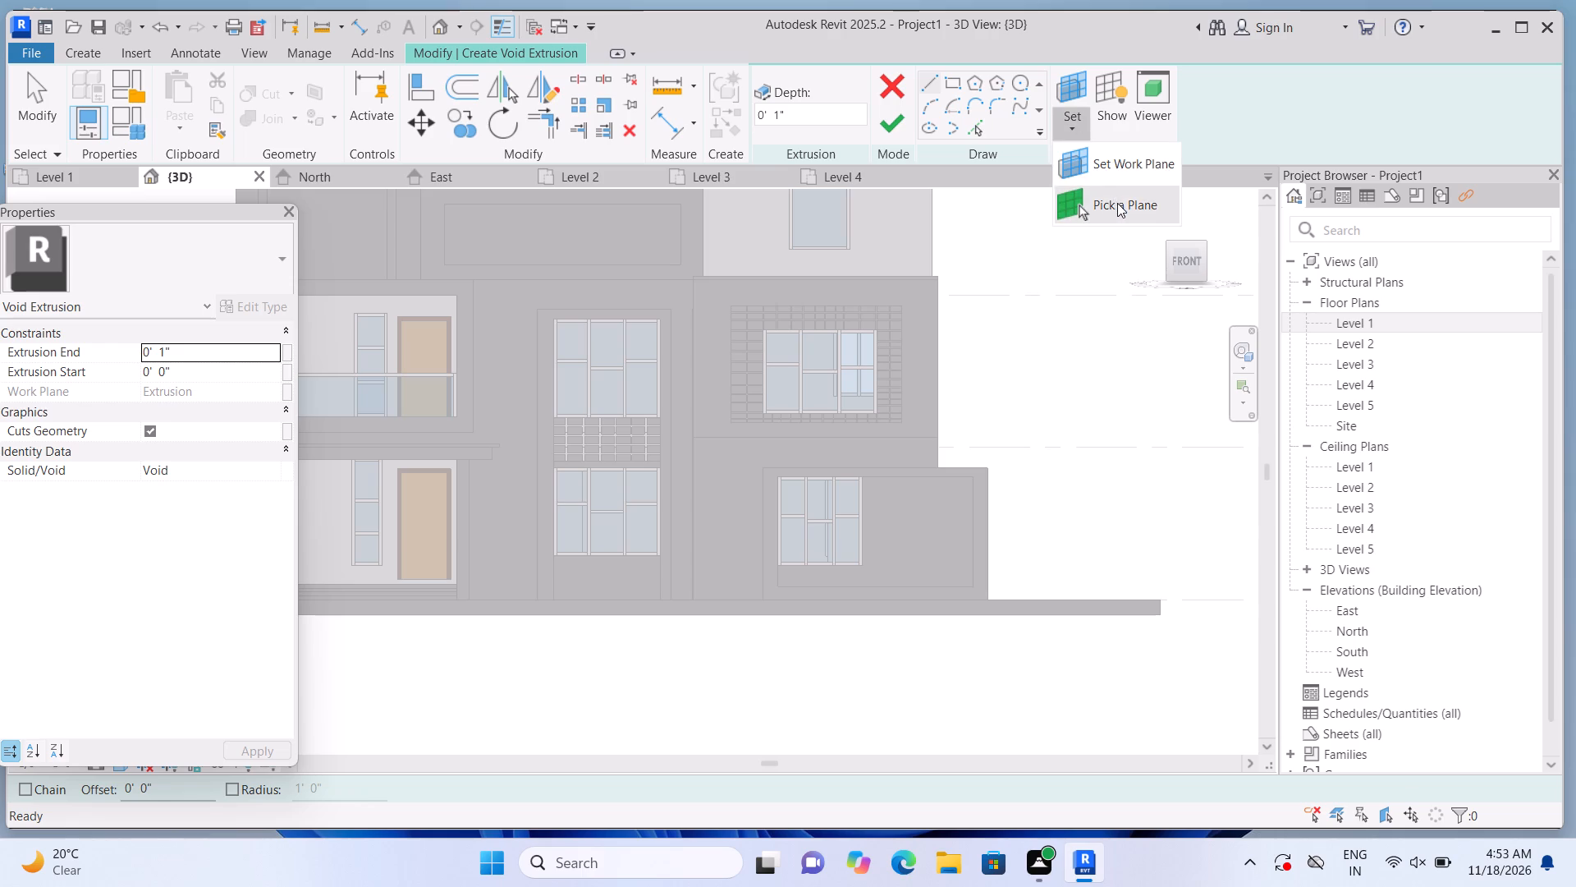
{"action": "left_click", "coordinate": [1117, 203]}
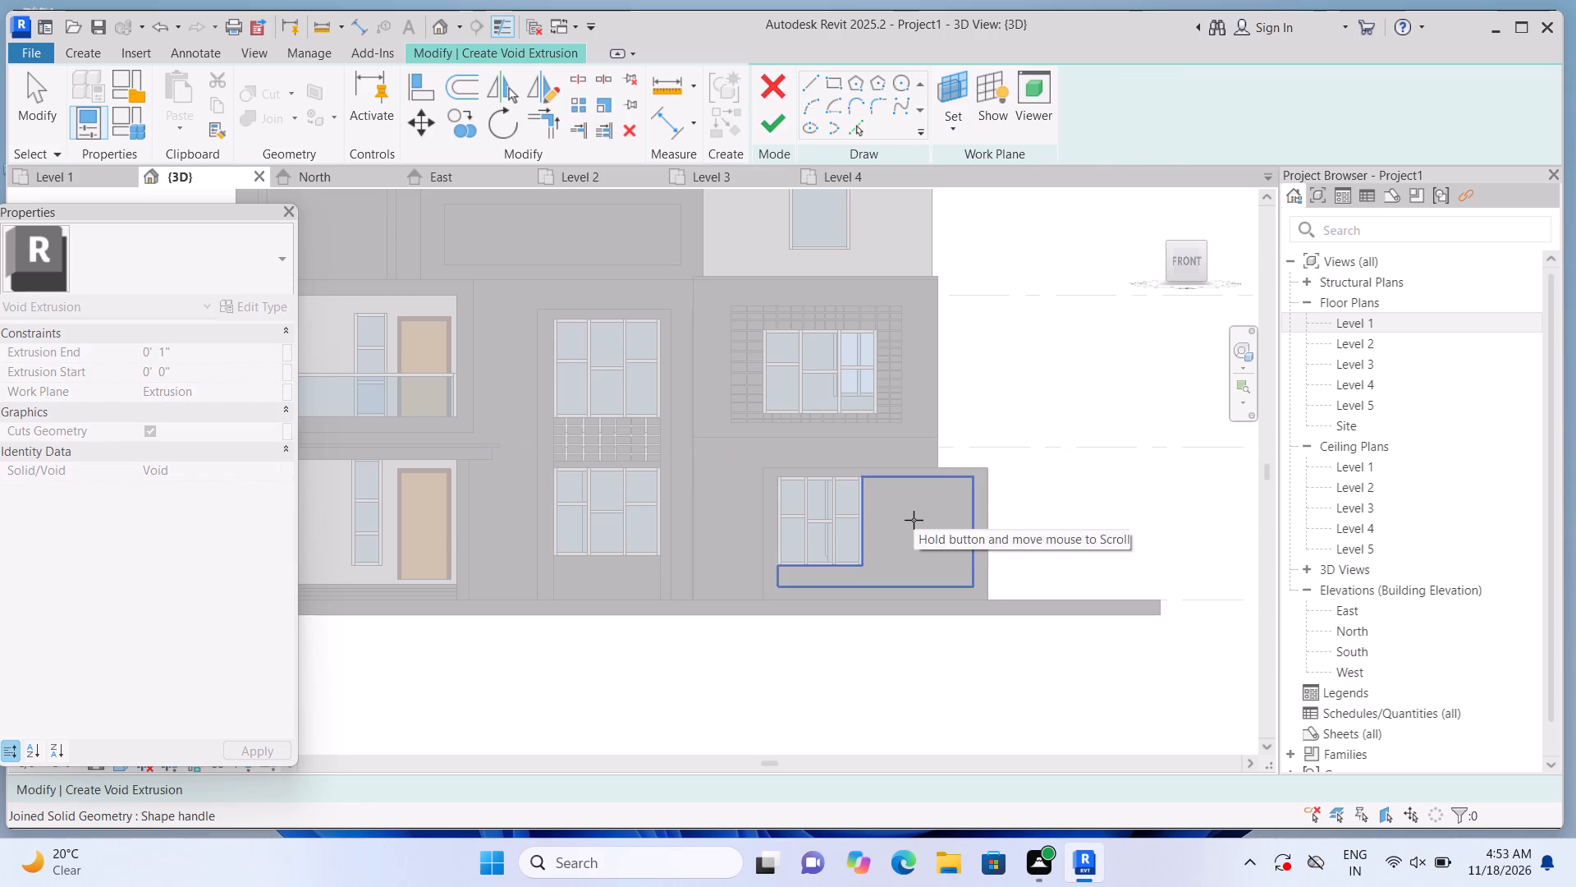
{"action": "scroll", "coordinate": [912, 520], "scroll_direction": "up", "scroll_amount": 4}
{"action": "left_click", "coordinate": [912, 517]}
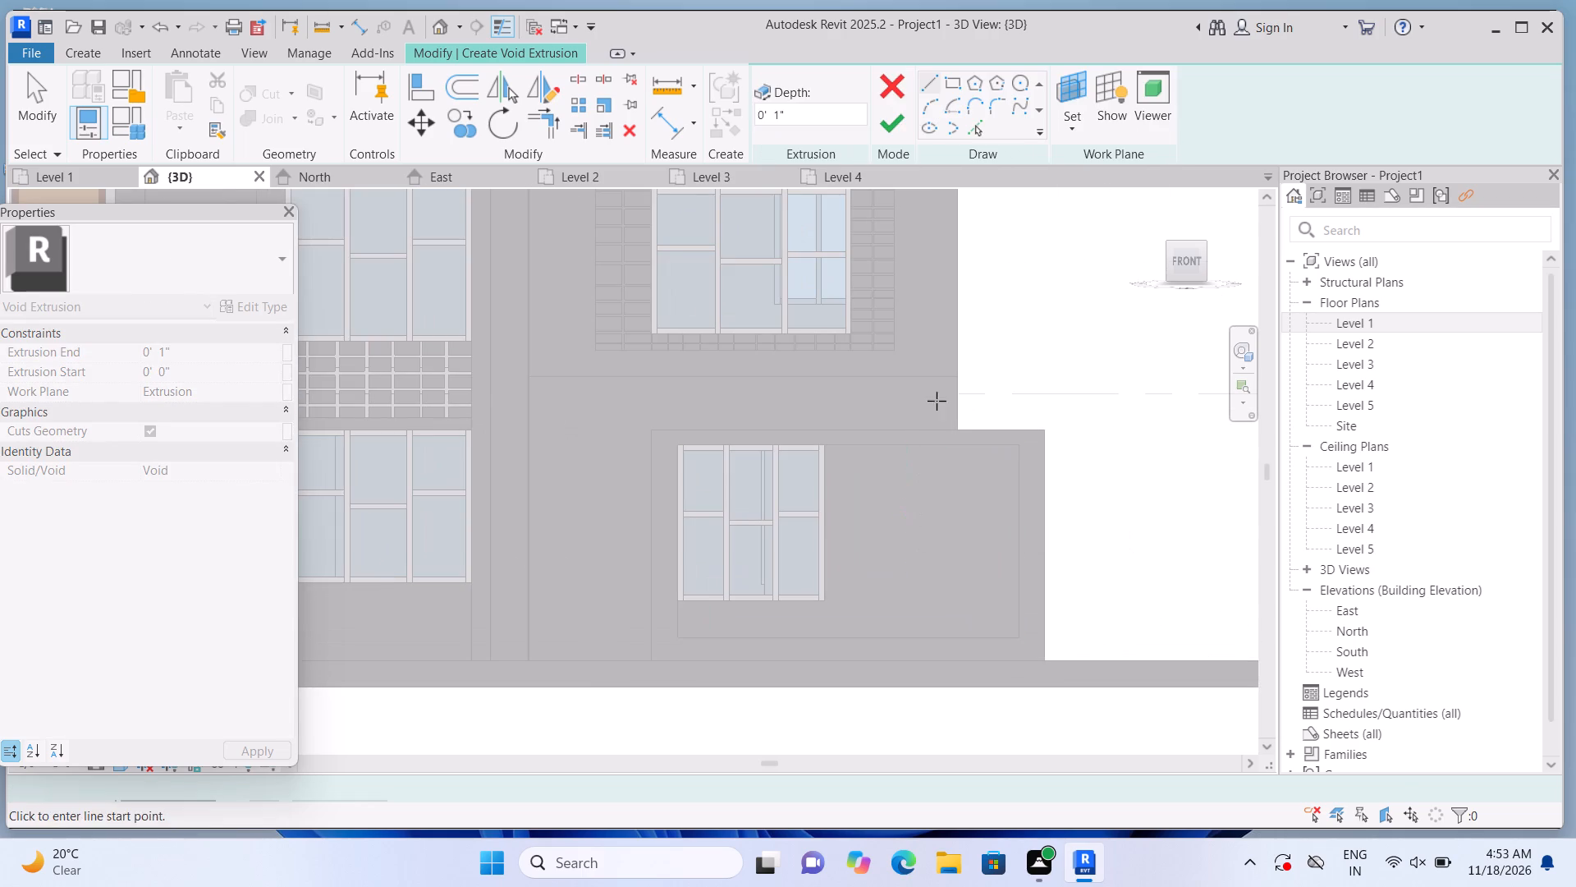
Sketch a thin horizontal rectangle about 7' 3 7/8" long from the window's edge to the panel's far edge, near the window's top.
{"action": "left_click", "coordinate": [955, 85]}
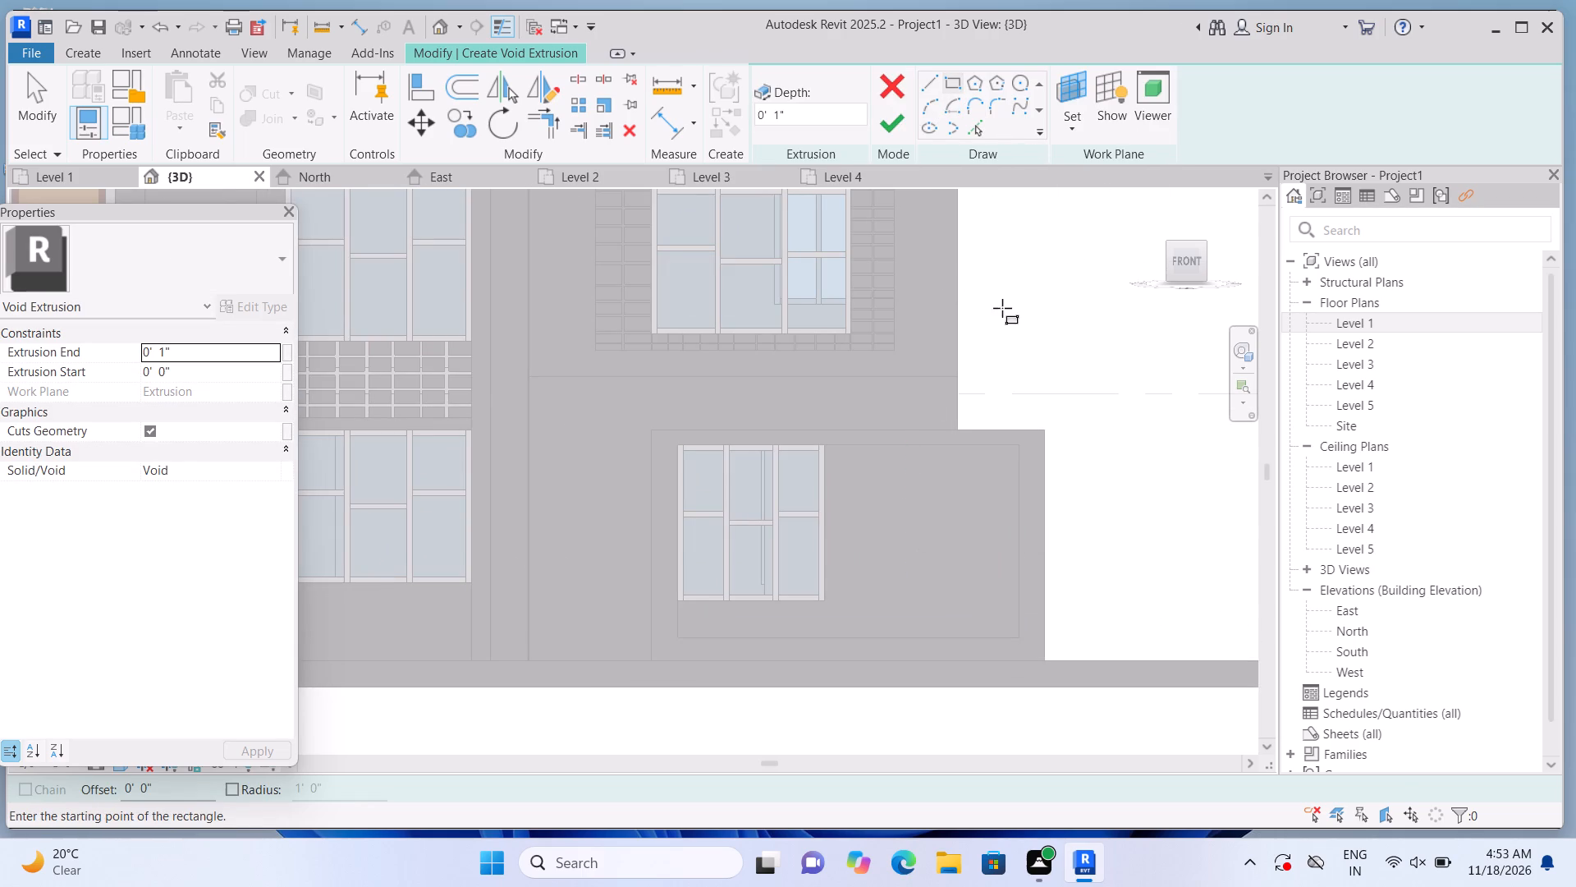
{"action": "scroll", "coordinate": [879, 515], "scroll_direction": "up", "scroll_amount": 5}
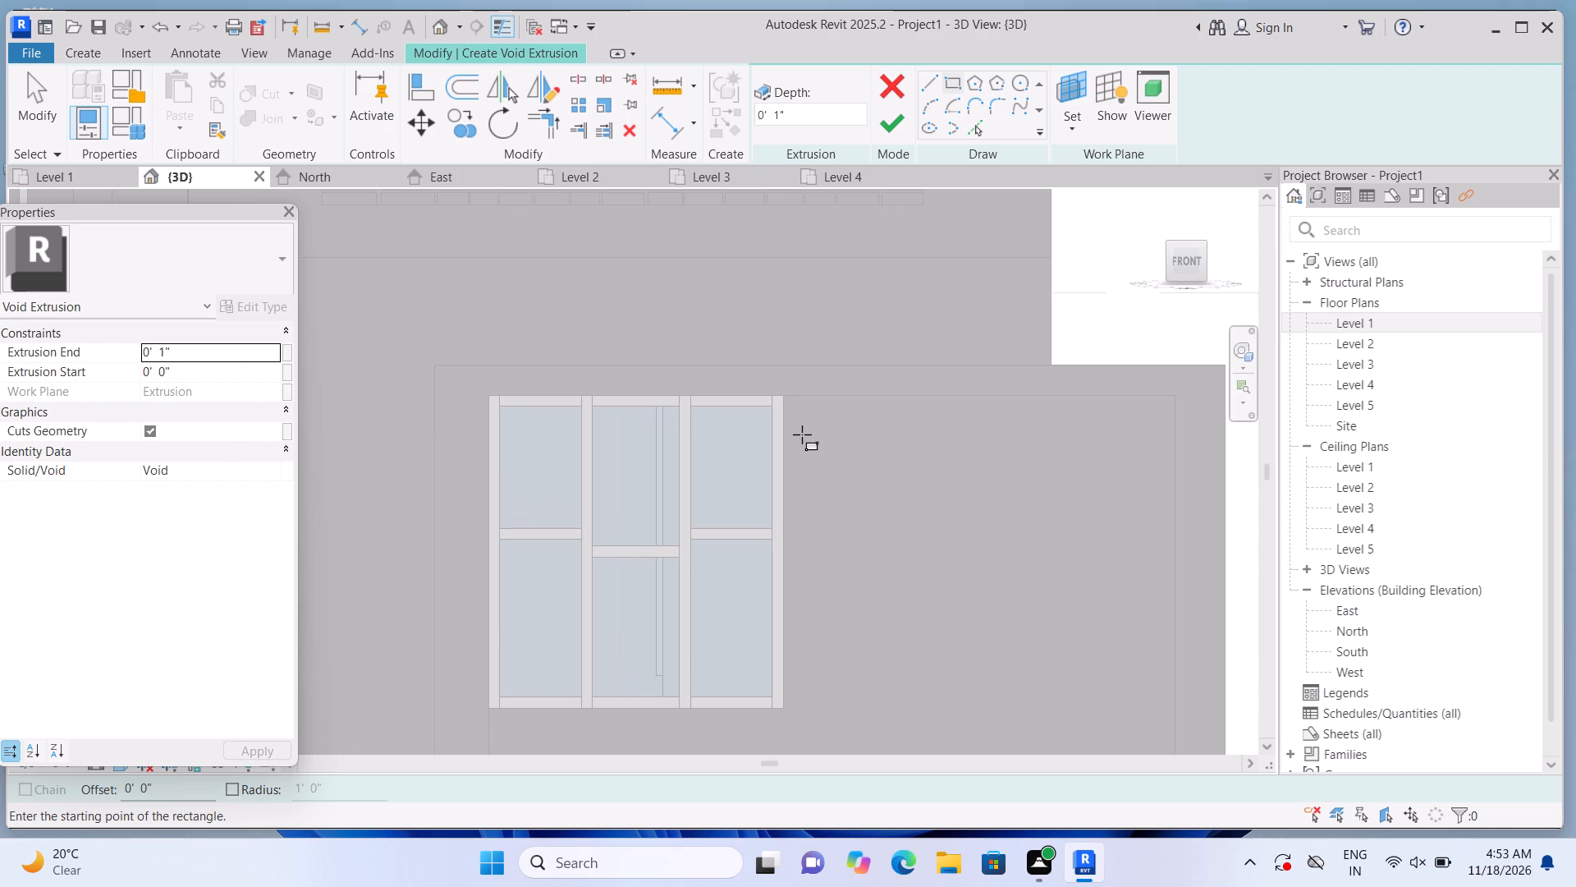
{"action": "left_click", "coordinate": [789, 433]}
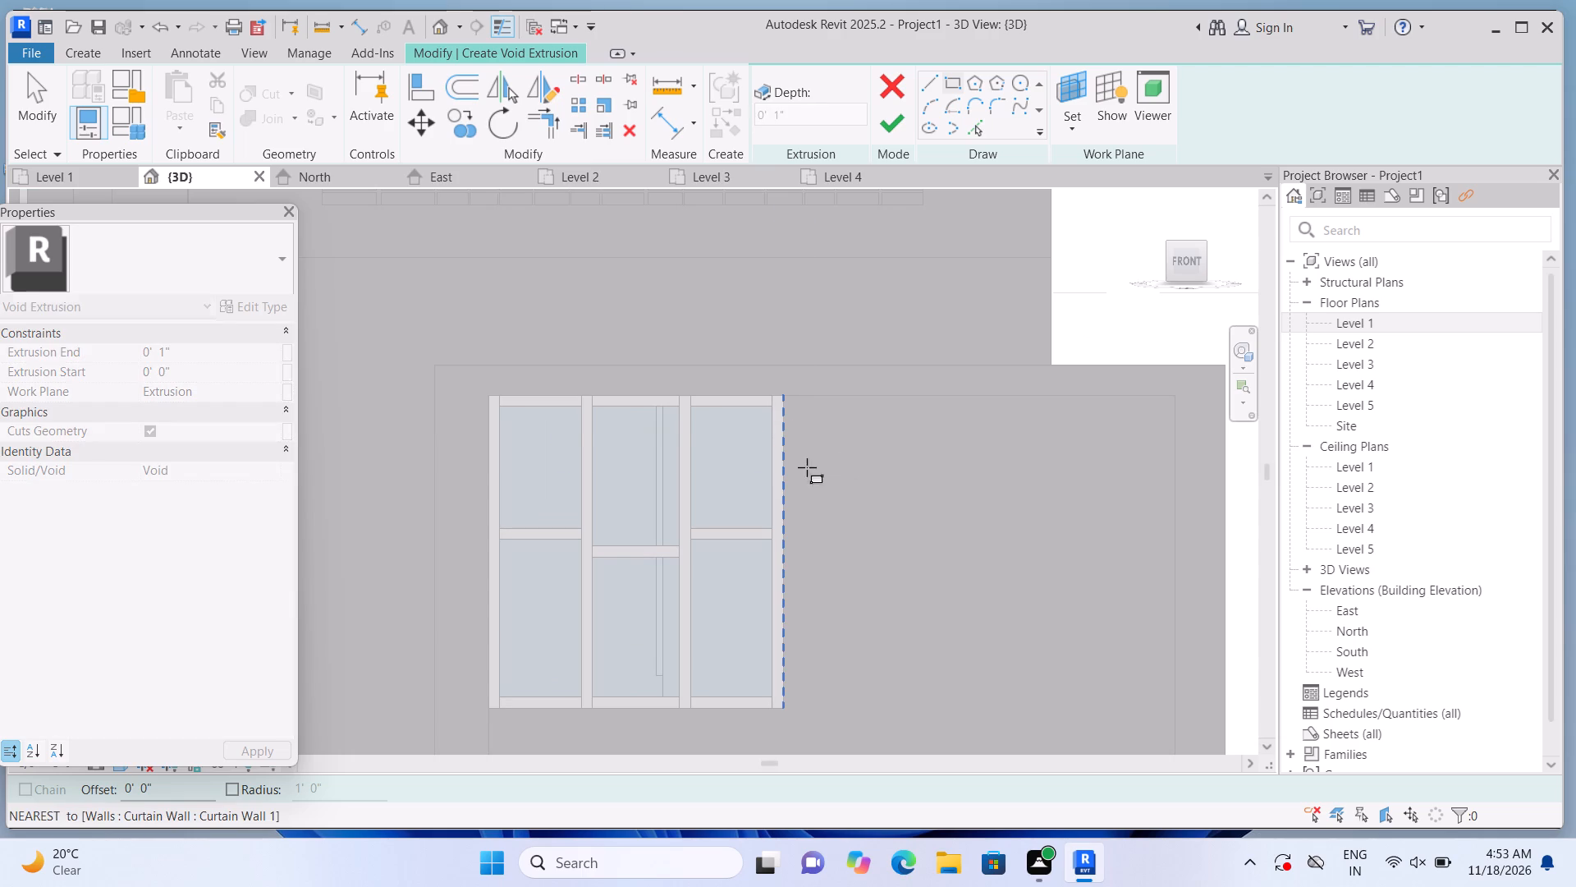
{"action": "middle_click_drag", "start_coordinate": [964, 494], "coordinate": [774, 490]}
{"action": "scroll", "coordinate": [784, 496], "scroll_direction": "up", "scroll_amount": 1}
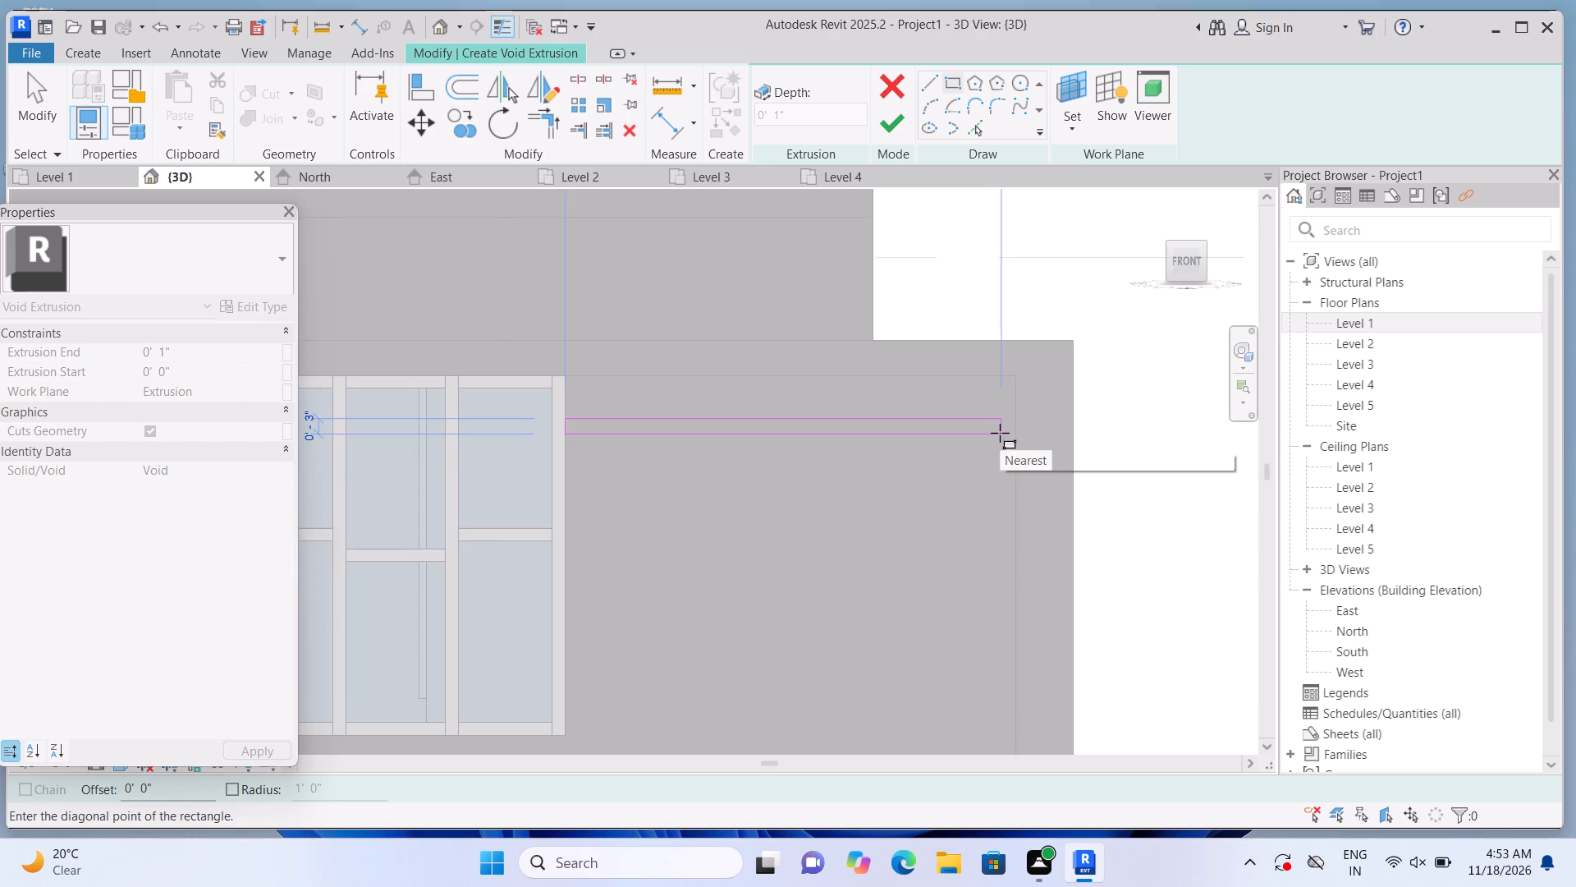
{"action": "scroll", "coordinate": [1000, 433], "scroll_direction": "up", "scroll_amount": 3}
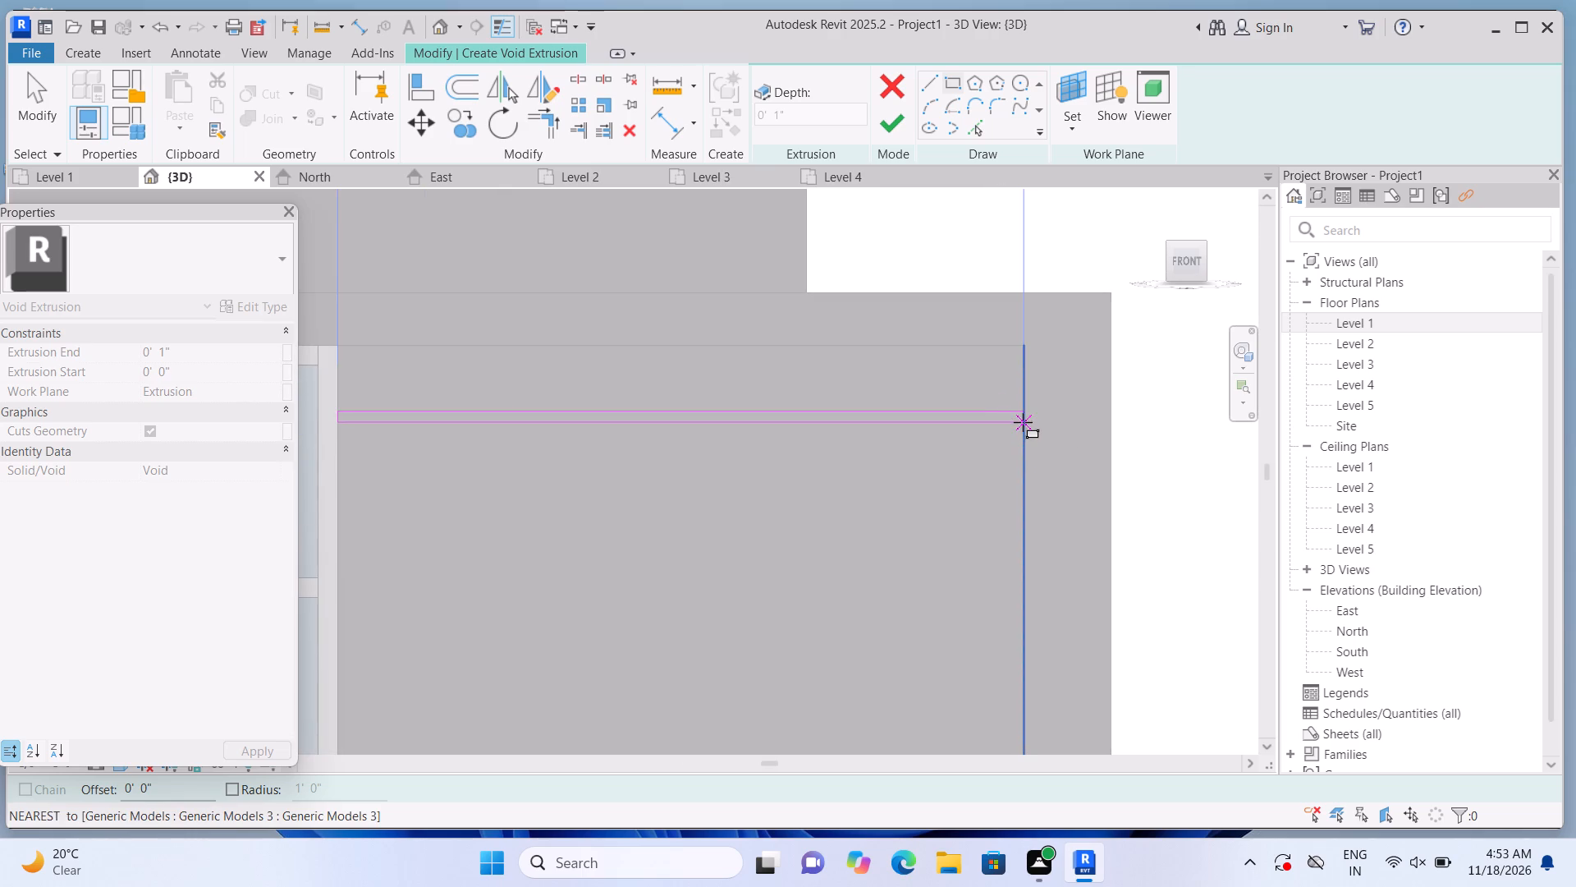
{"action": "left_click", "coordinate": [1024, 420]}
{"action": "scroll", "coordinate": [1033, 416], "scroll_direction": "down", "scroll_amount": 2}
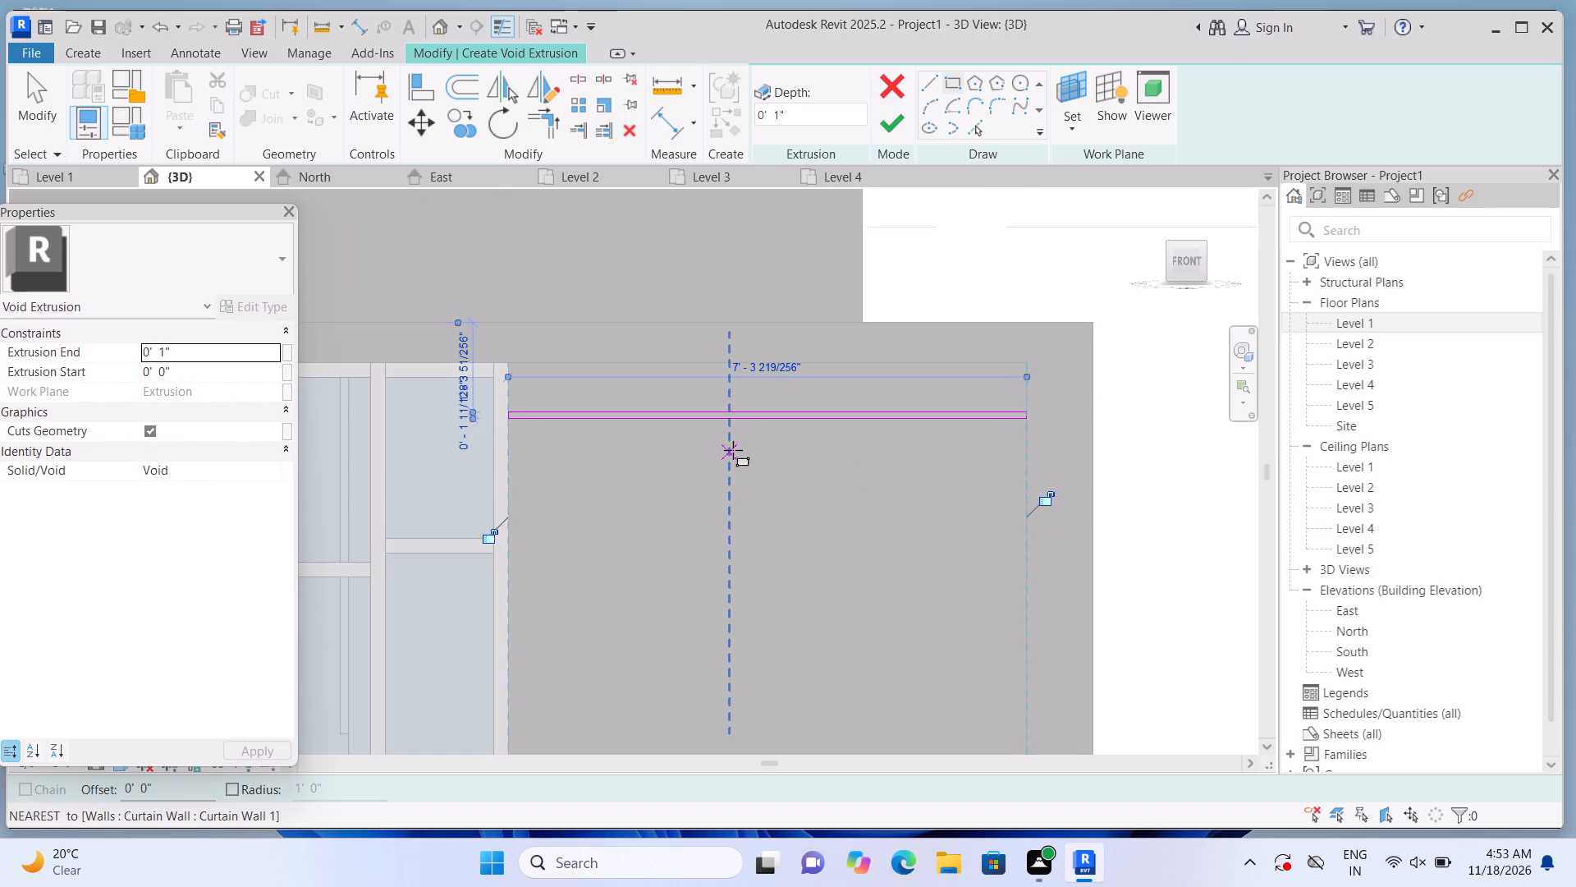
{"action": "key", "text": "Escape"}
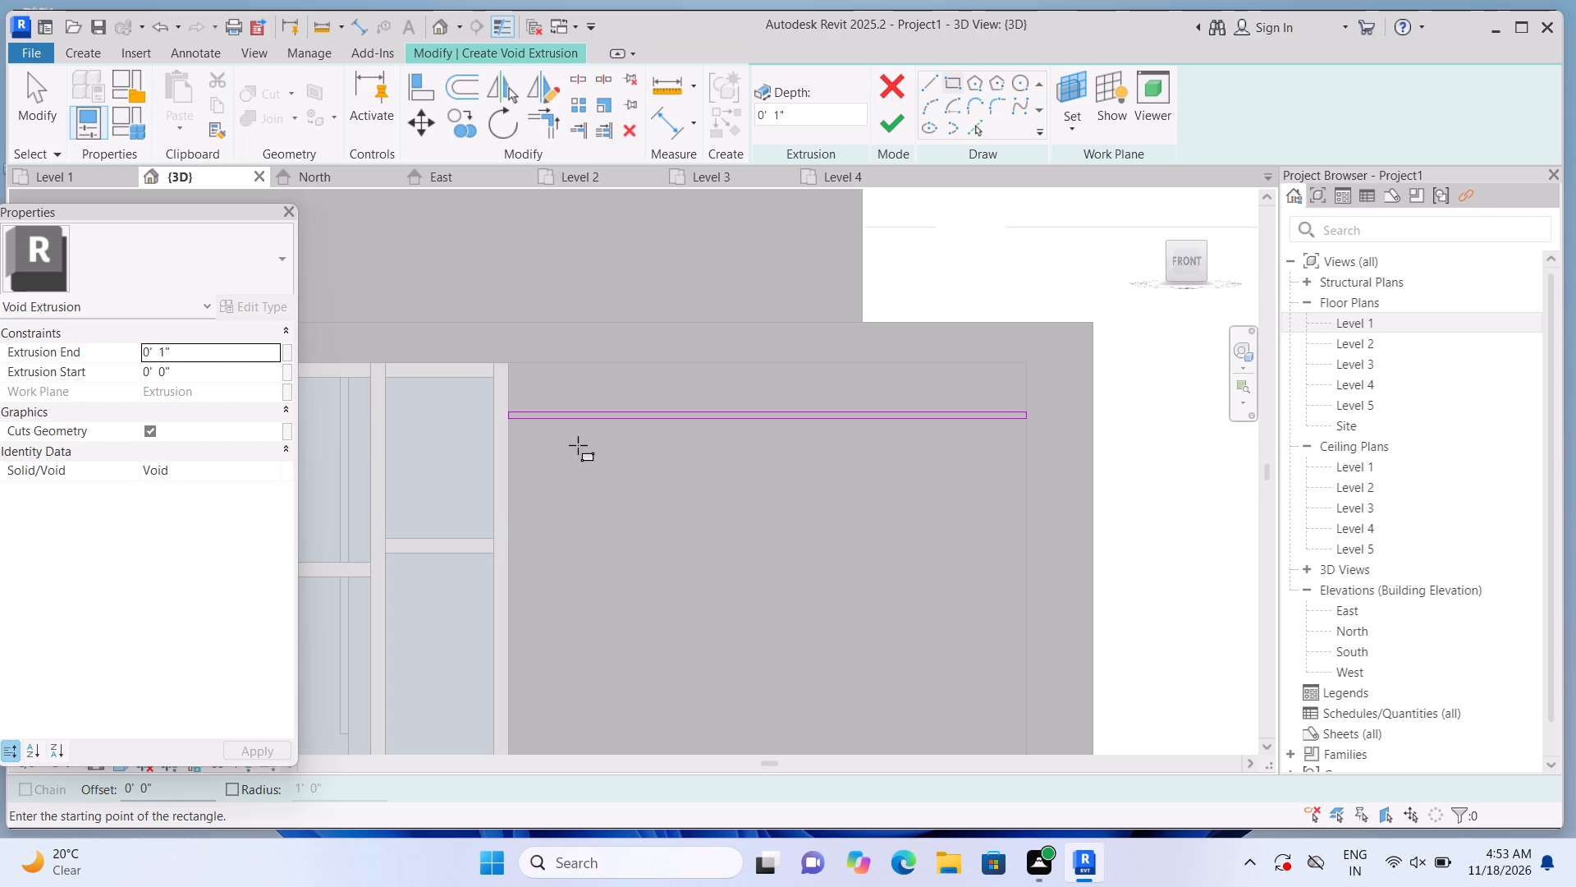
Sketch a second thin horizontal rectangle about 7' 3 7/8" long a short distance below the first, spanning window edge to panel edge.
{"action": "left_click", "coordinate": [516, 460]}
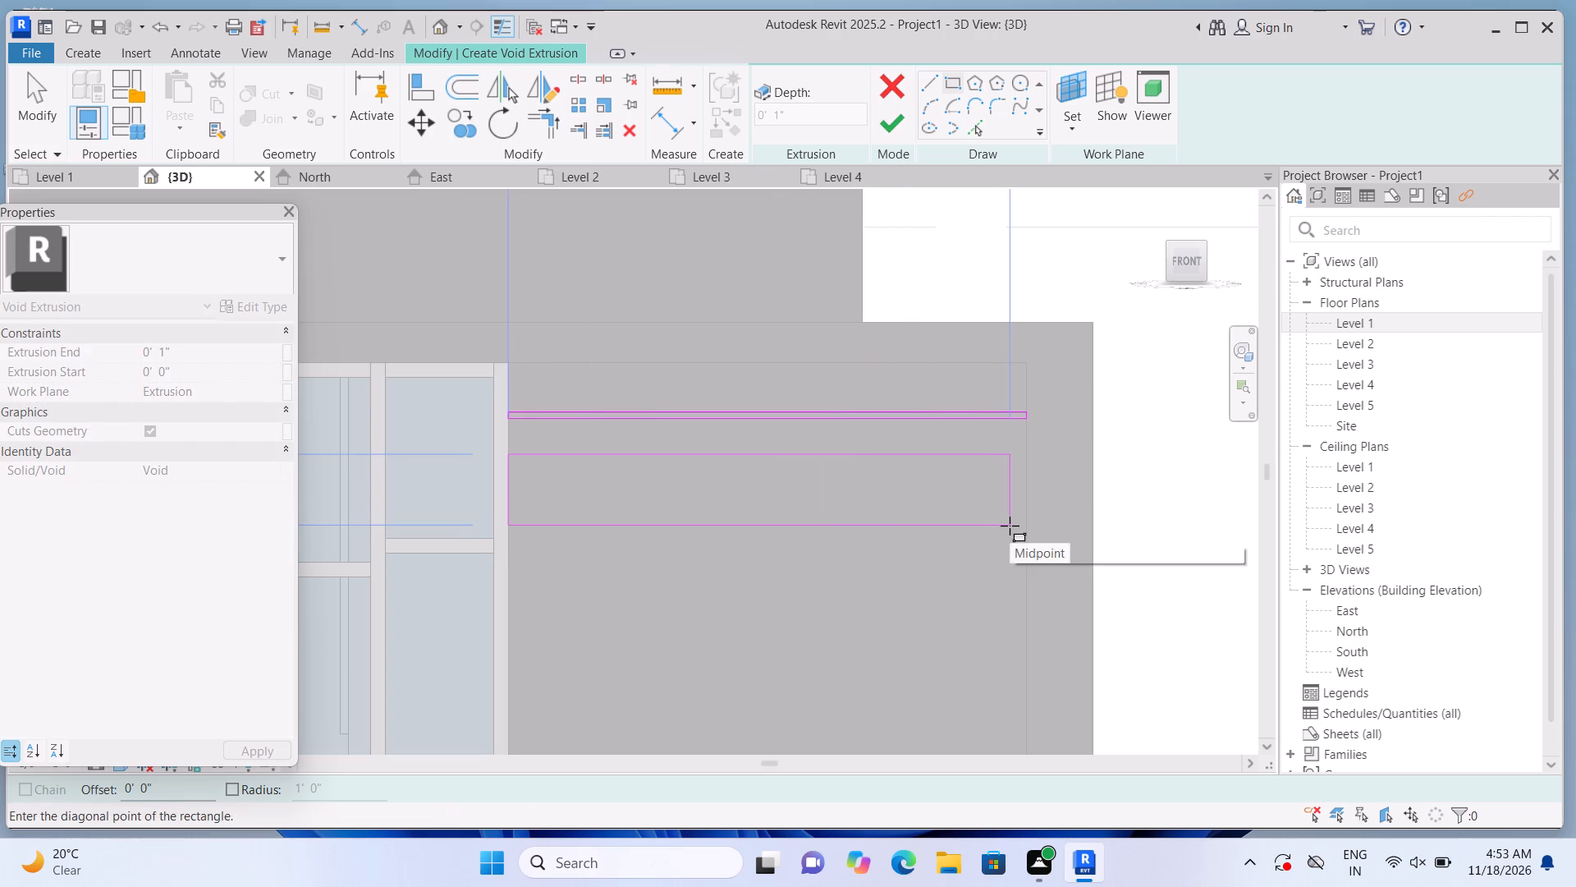
{"action": "scroll", "coordinate": [1013, 524], "scroll_direction": "up", "scroll_amount": 3}
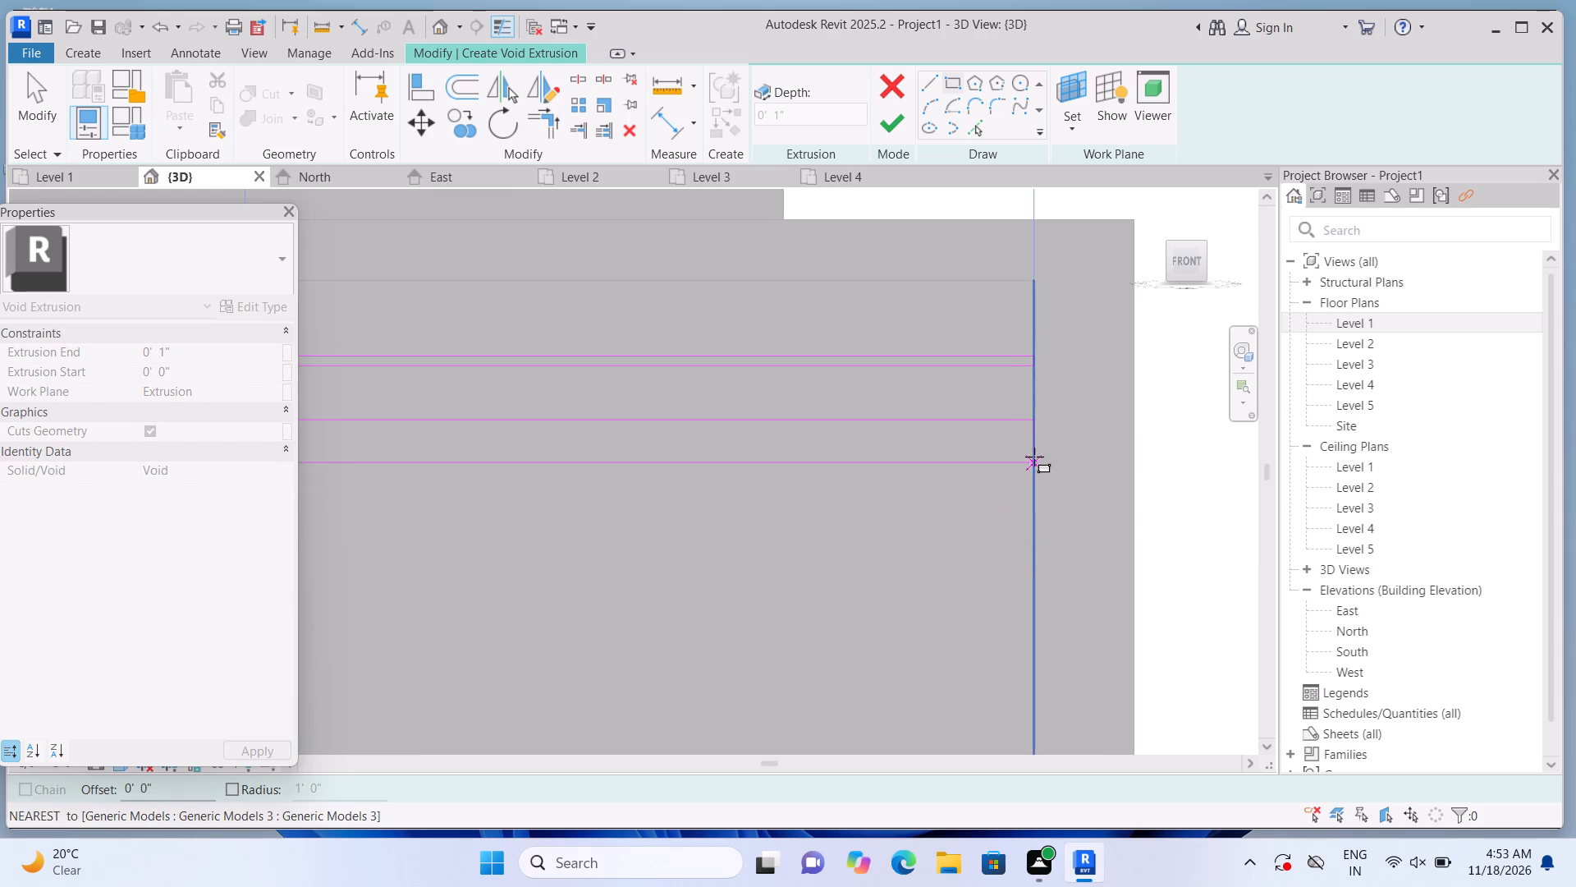
{"action": "left_click", "coordinate": [1033, 432]}
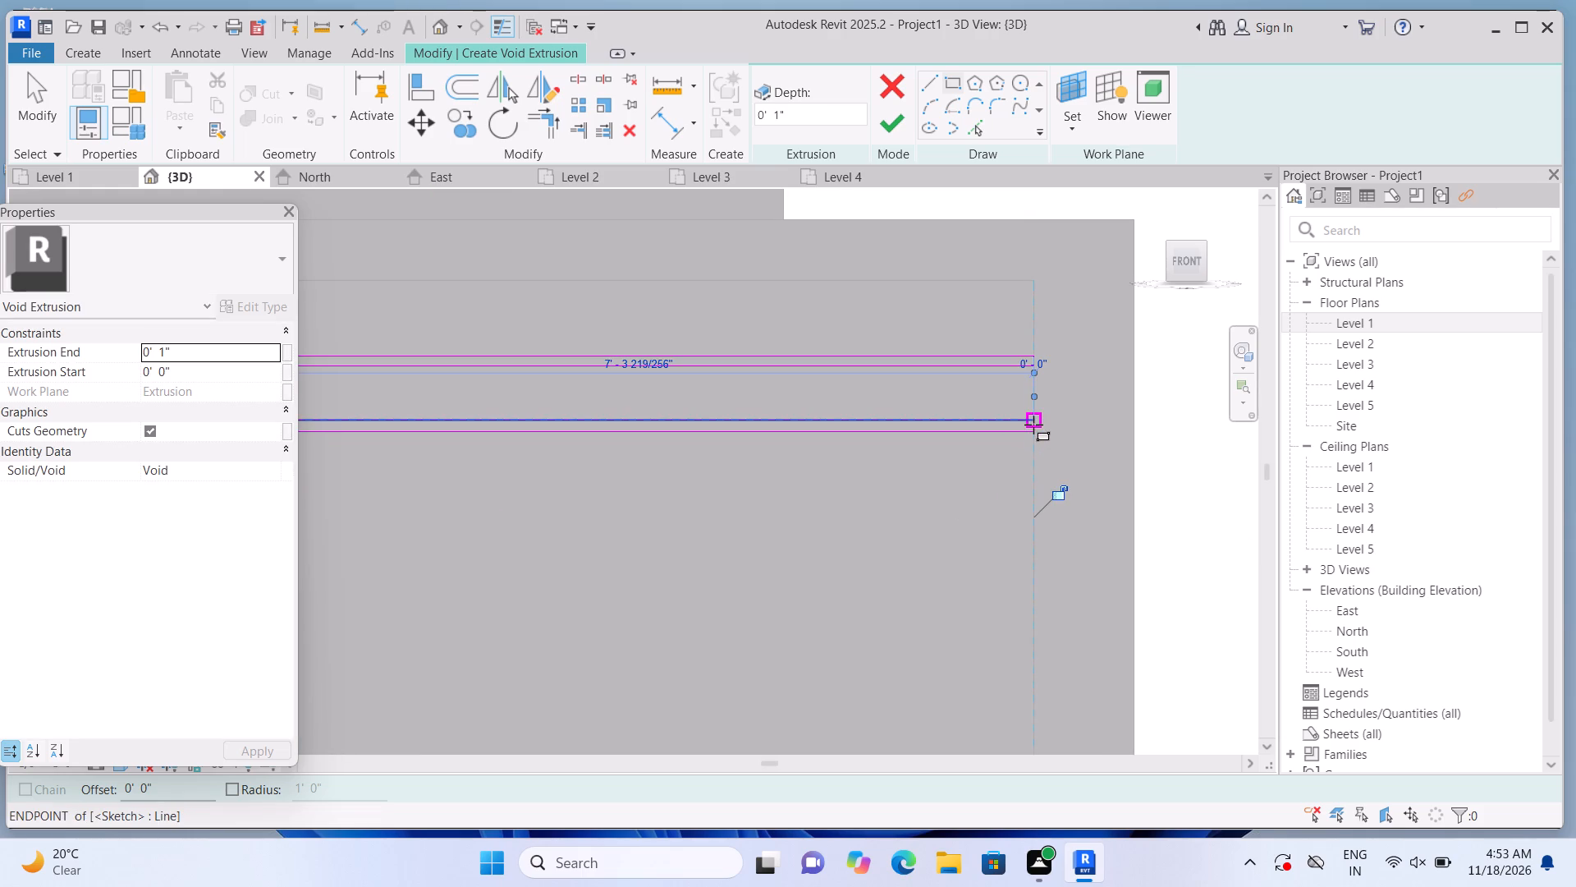
{"action": "key", "text": "Escape"}
Sketch a third thin rectangle about 7' 3 7/8" long below the second at similar spacing, from the window to the panel's far edge.
{"action": "scroll", "coordinate": [1044, 409], "scroll_direction": "down", "scroll_amount": 5}
{"action": "scroll", "coordinate": [808, 450], "scroll_direction": "up", "scroll_amount": 1}
{"action": "scroll", "coordinate": [727, 459], "scroll_direction": "up", "scroll_amount": 1}
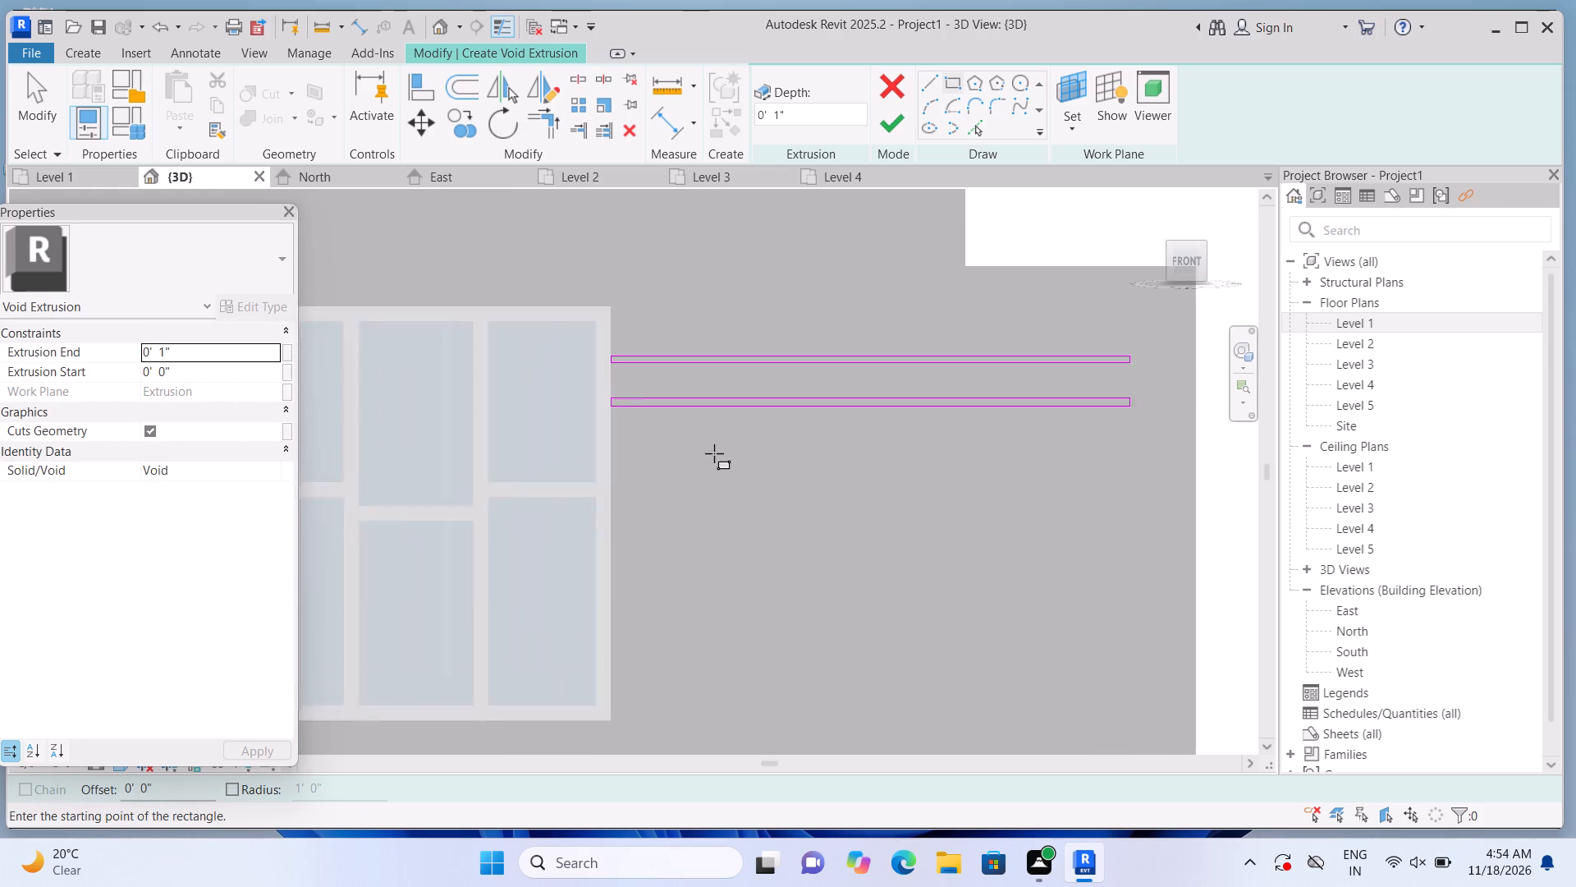
{"action": "scroll", "coordinate": [714, 453], "scroll_direction": "up", "scroll_amount": 3}
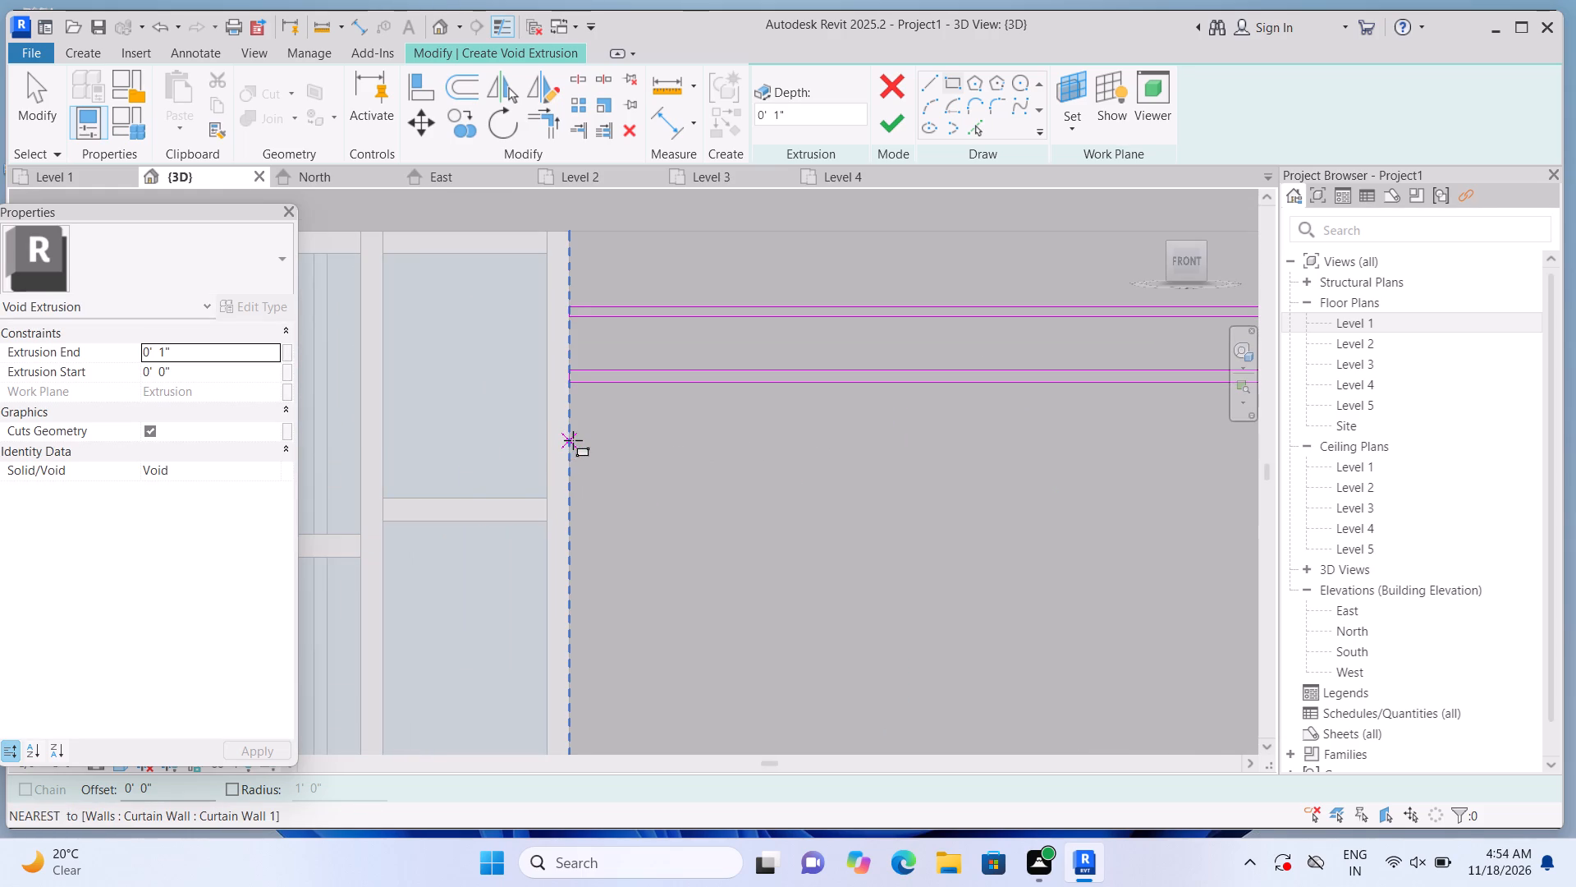
{"action": "left_click", "coordinate": [576, 441]}
{"action": "scroll", "coordinate": [815, 525], "scroll_direction": "down", "scroll_amount": 2}
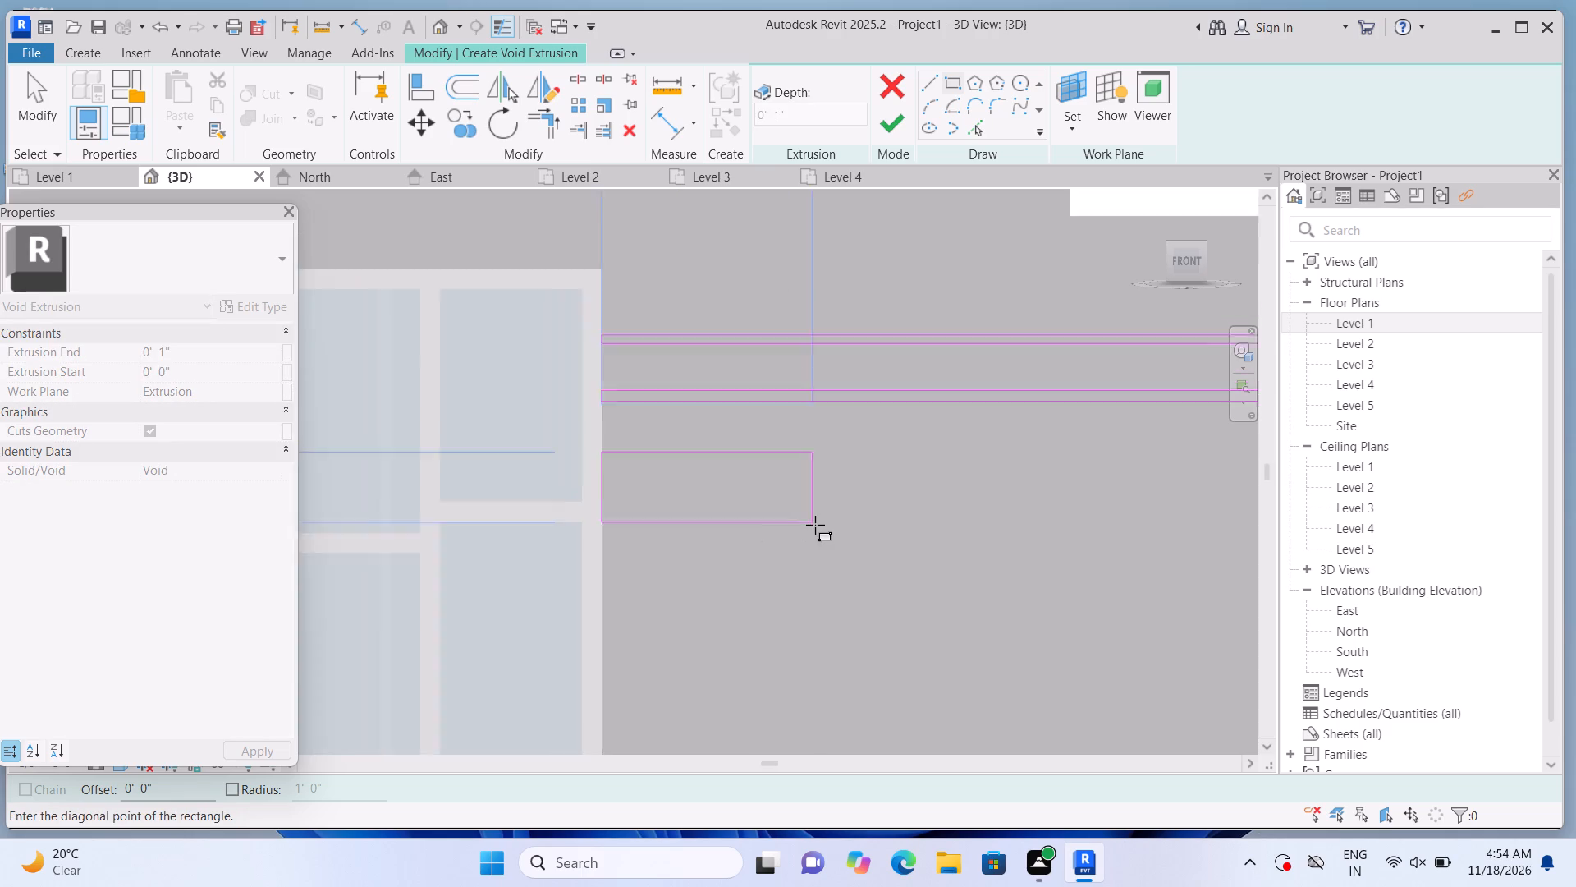
{"action": "scroll", "coordinate": [815, 525], "scroll_direction": "down", "scroll_amount": 3}
{"action": "middle_click", "coordinate": [808, 515]}
{"action": "middle_click_drag", "start_coordinate": [795, 519], "coordinate": [708, 522]}
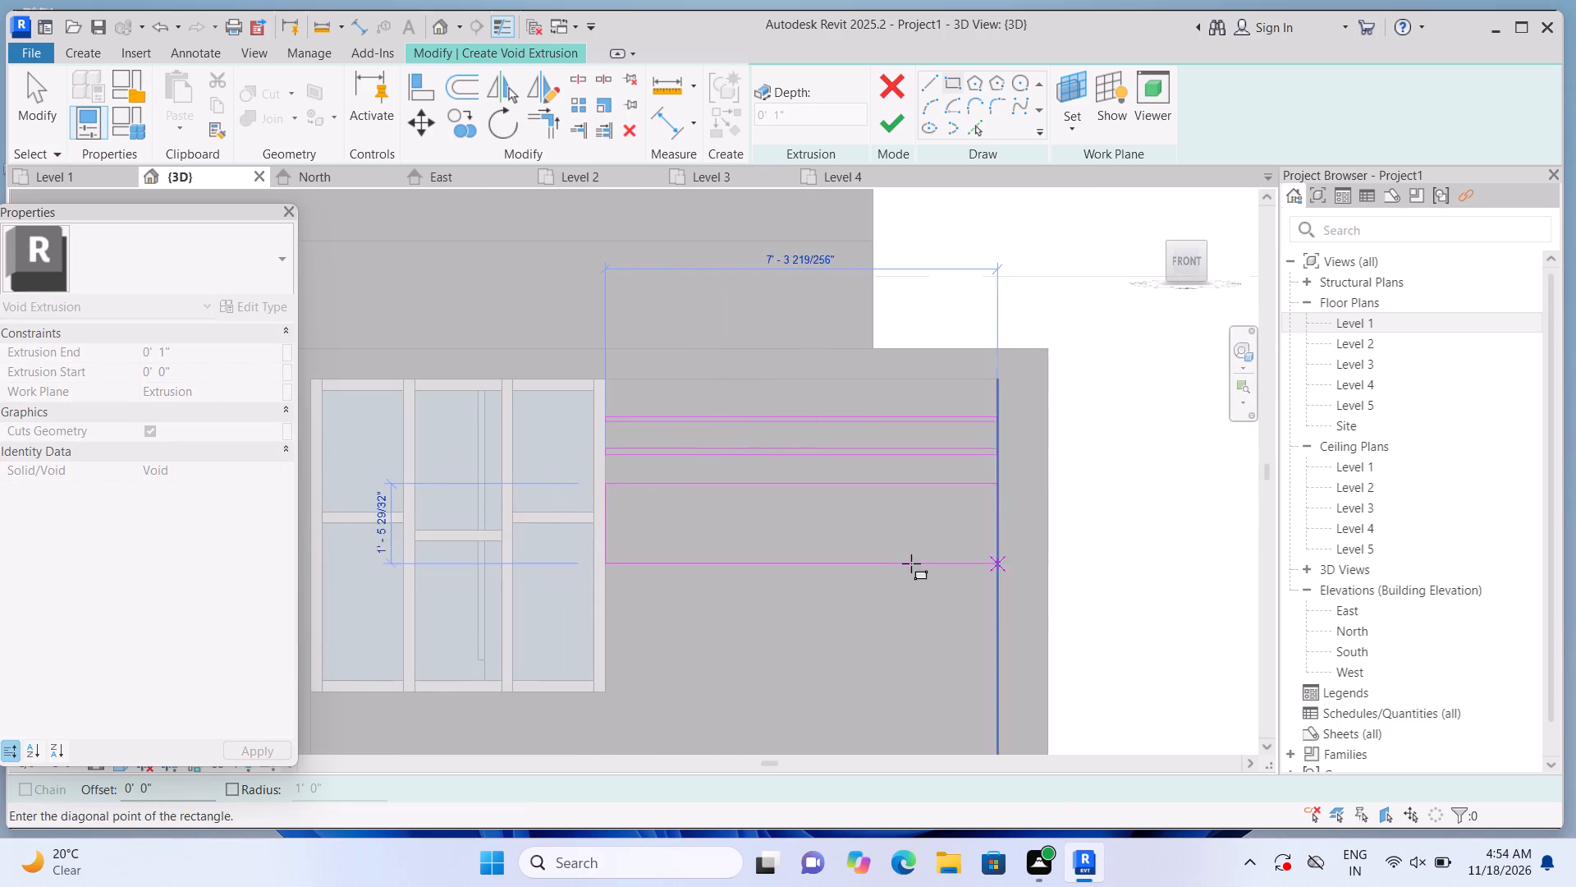
{"action": "scroll", "coordinate": [934, 524], "scroll_direction": "up", "scroll_amount": 4}
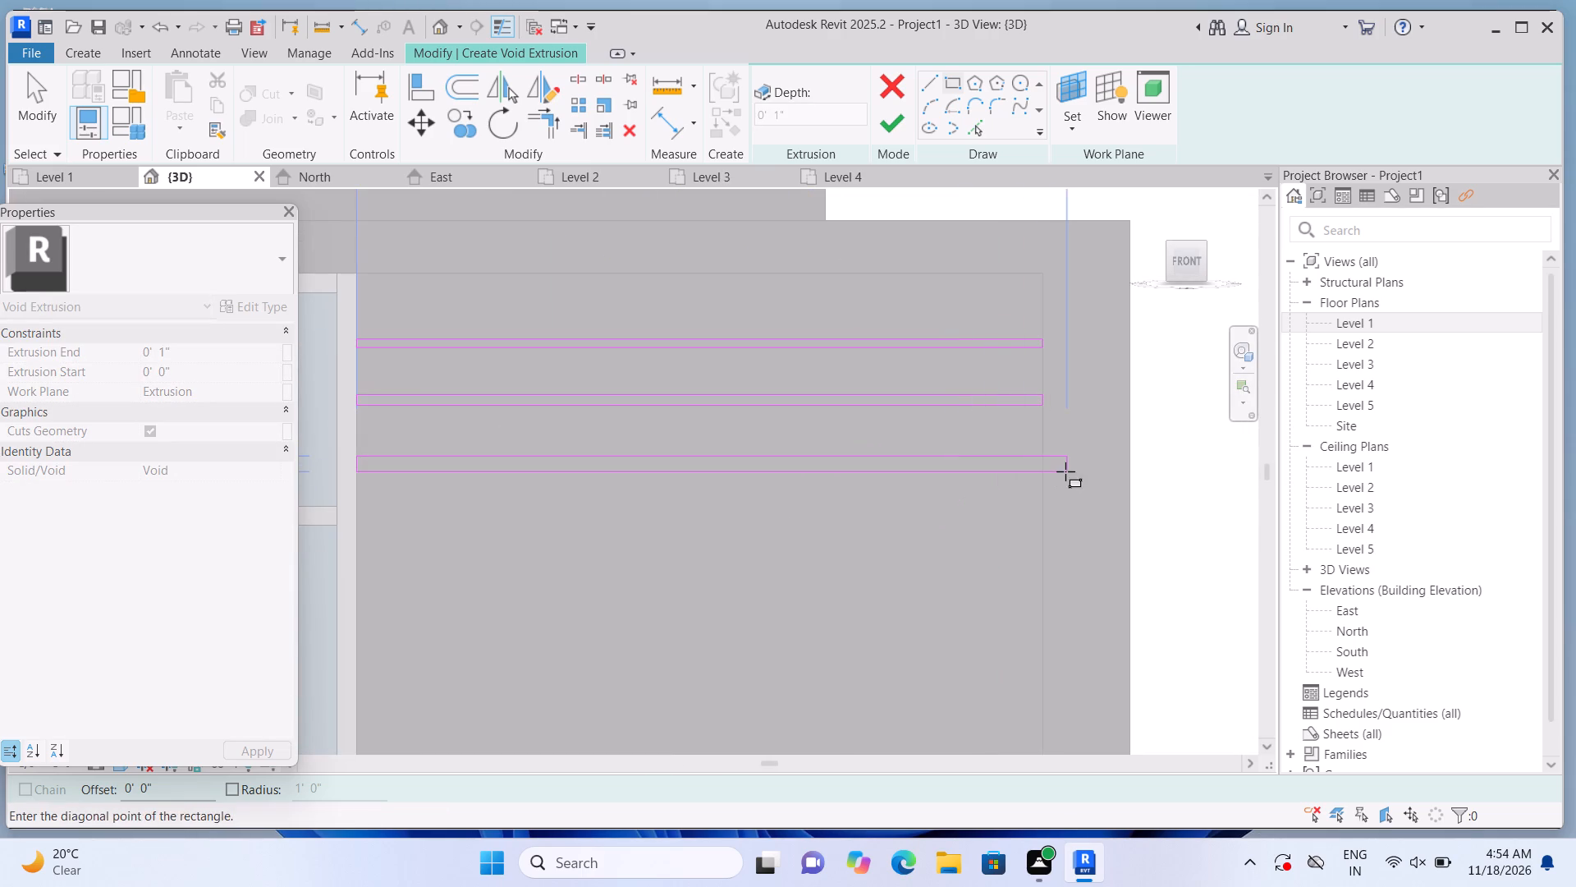
{"action": "left_click", "coordinate": [1038, 469]}
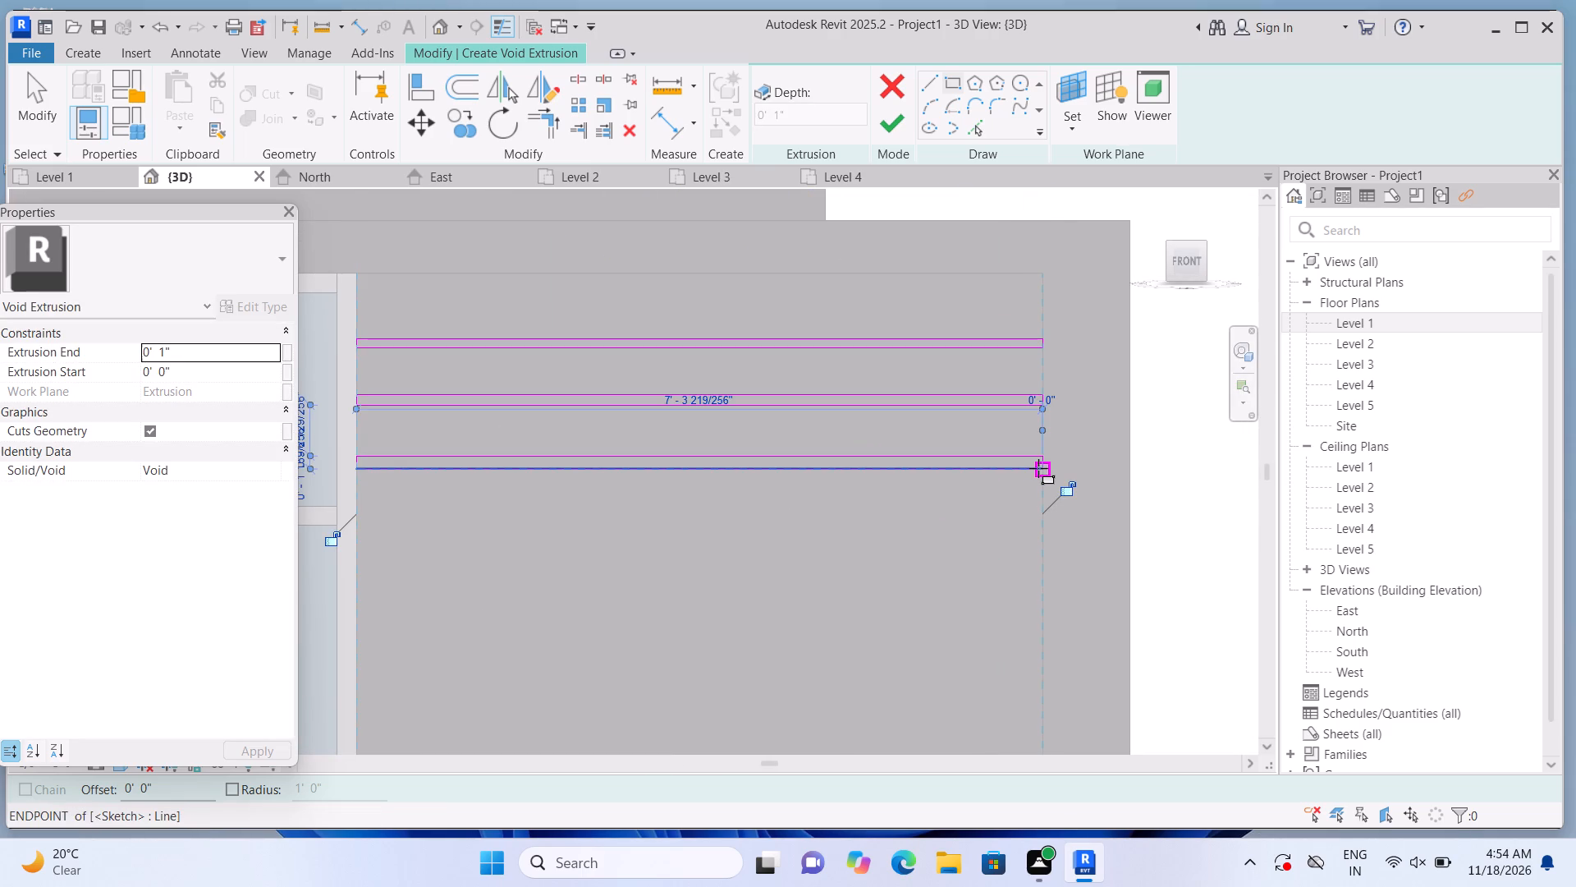
{"action": "key", "text": "Escape"}
Sketch a fourth thin rectangle about 7' 3 7/8" long below the third, starting near mid-height of the window's edge.
{"action": "scroll", "coordinate": [1050, 448], "scroll_direction": "down", "scroll_amount": 4}
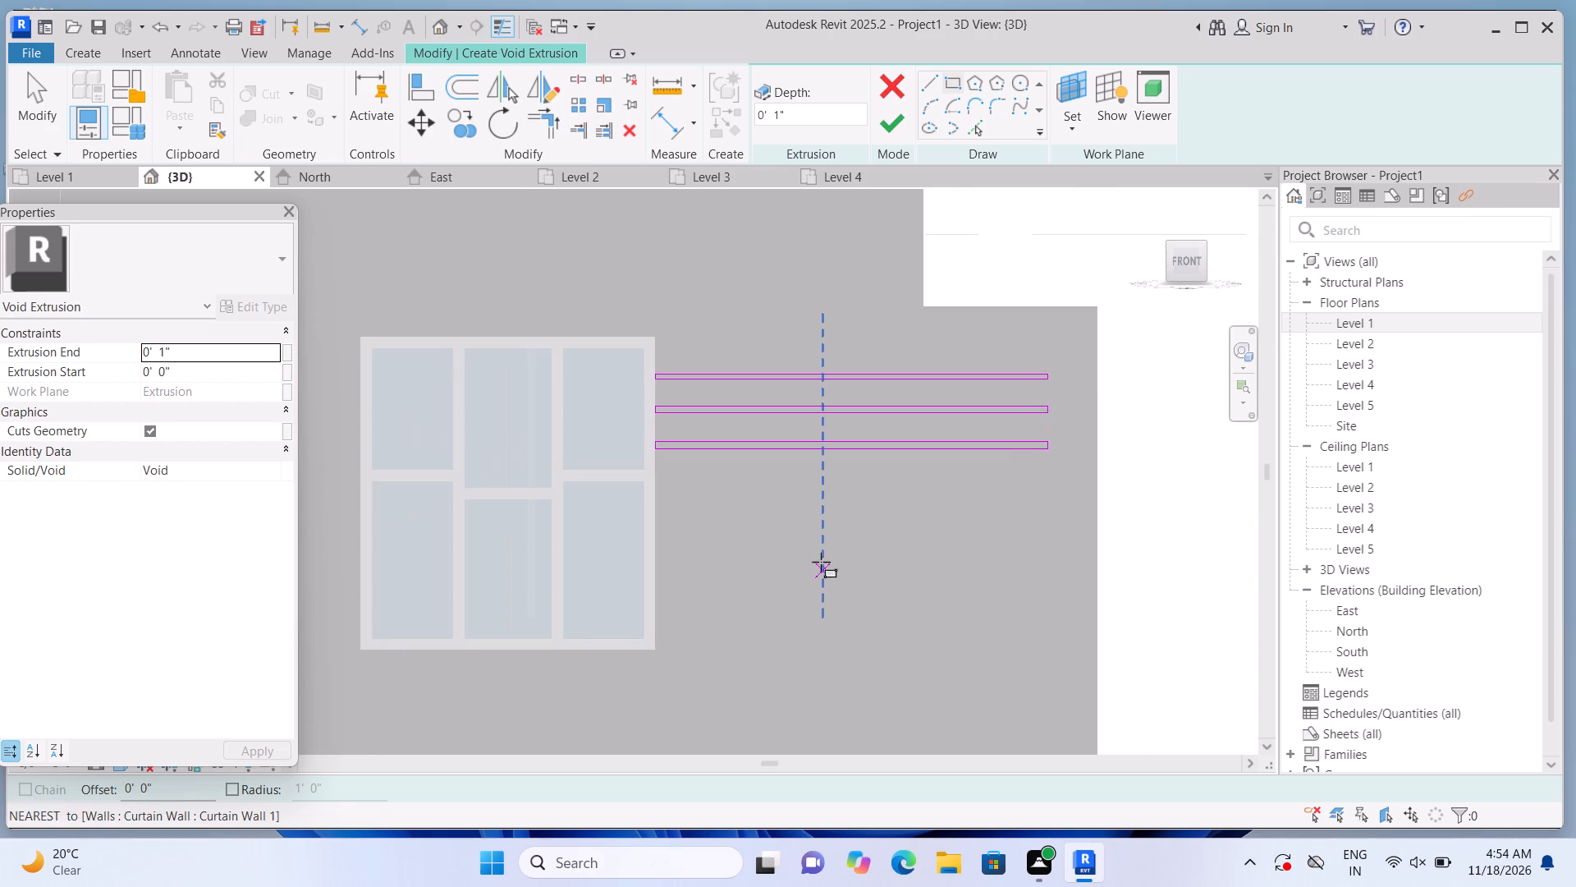
{"action": "scroll", "coordinate": [818, 548], "scroll_direction": "up", "scroll_amount": 3}
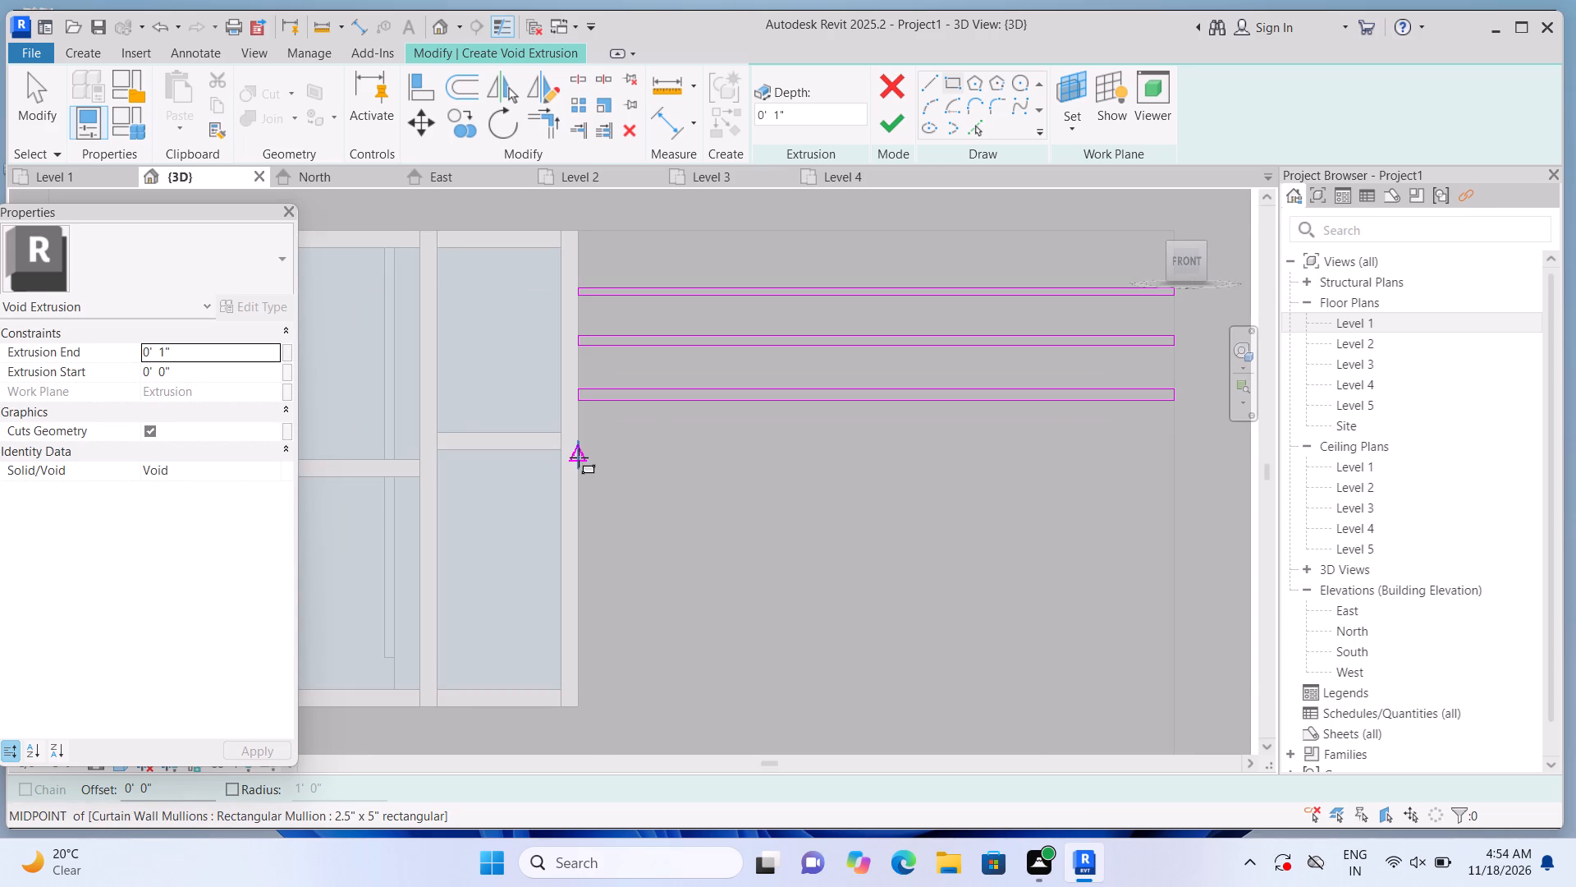
{"action": "left_click", "coordinate": [579, 457]}
{"action": "middle_click_drag", "start_coordinate": [765, 526], "coordinate": [528, 483]}
{"action": "scroll", "coordinate": [532, 483], "scroll_direction": "up", "scroll_amount": 1}
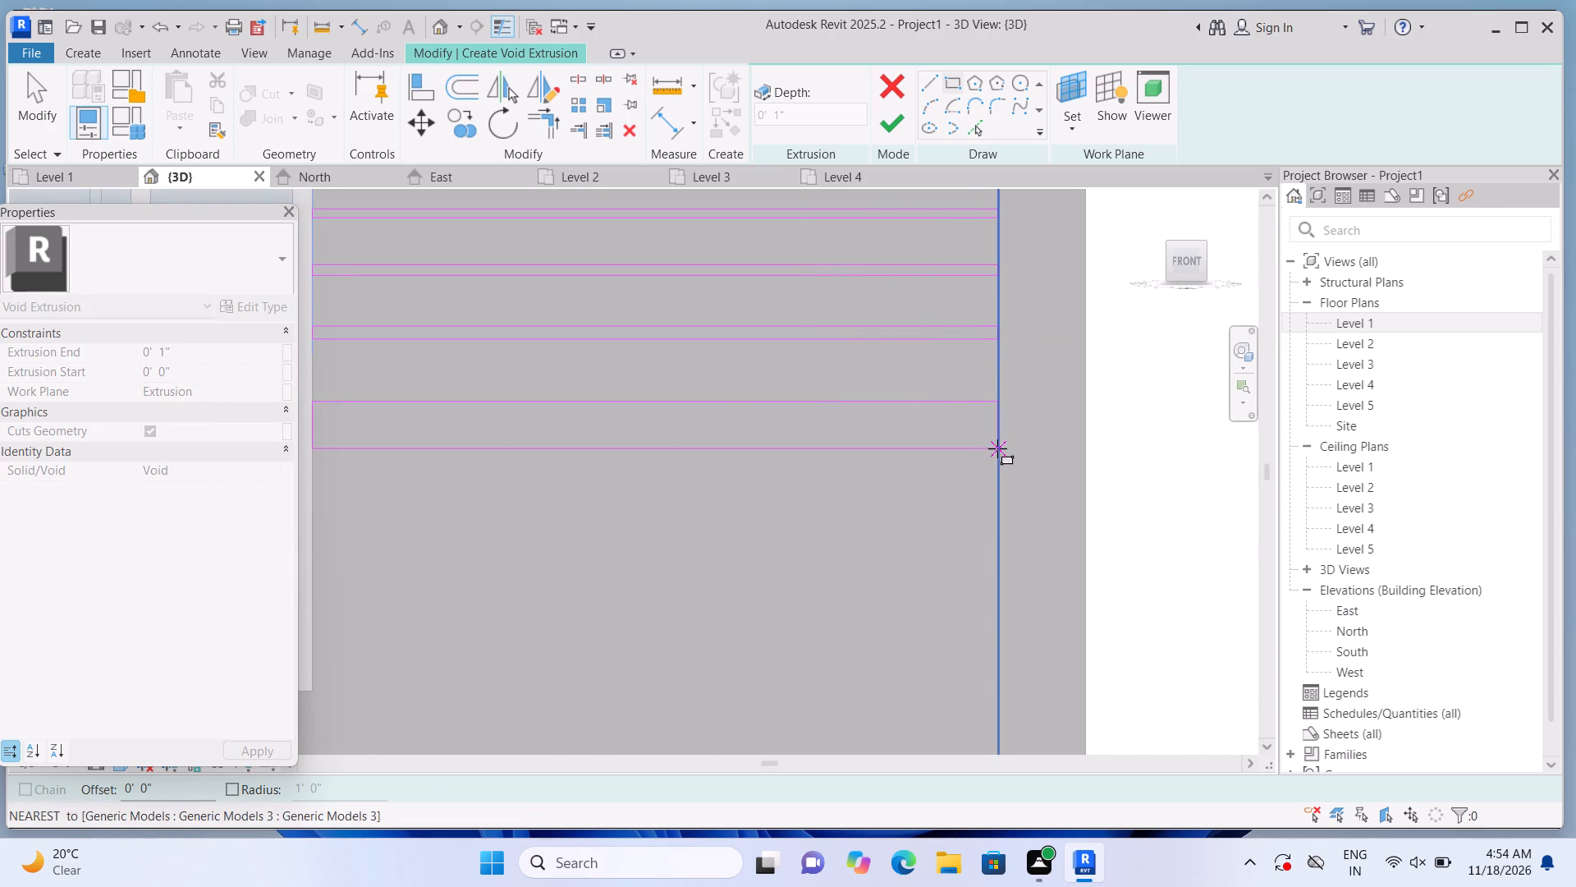
{"action": "left_click", "coordinate": [1001, 413]}
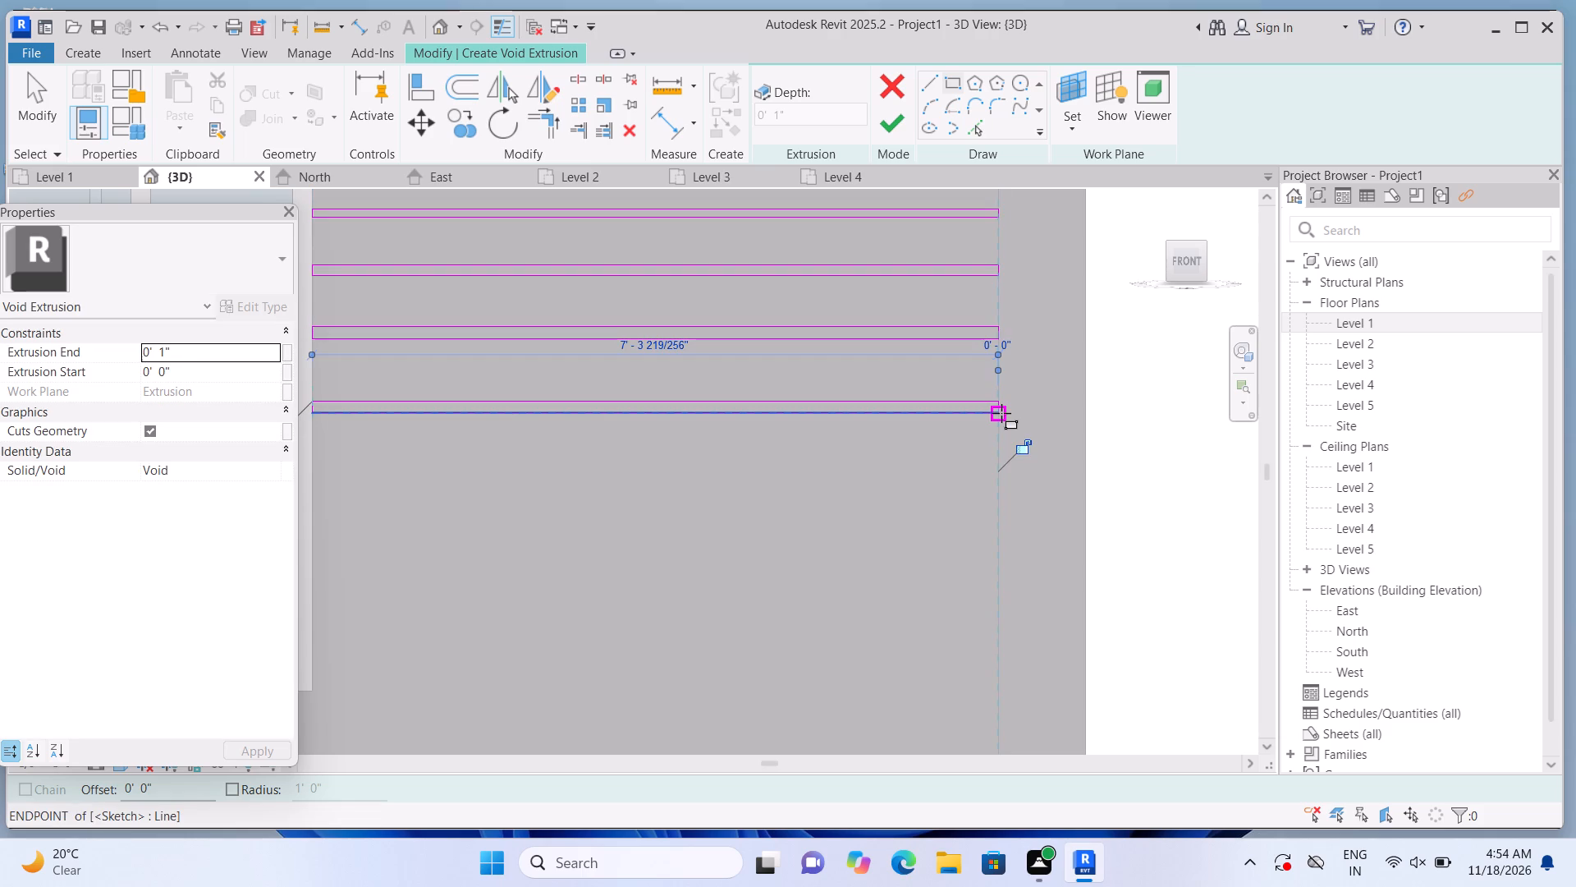
{"action": "key", "text": "Escape"}
Sketch a fifth thin full-width rectangle below the fourth, from the window's edge to the panel's far edge.
{"action": "scroll", "coordinate": [1015, 402], "scroll_direction": "down", "scroll_amount": 4}
{"action": "scroll", "coordinate": [767, 435], "scroll_direction": "up", "scroll_amount": 2}
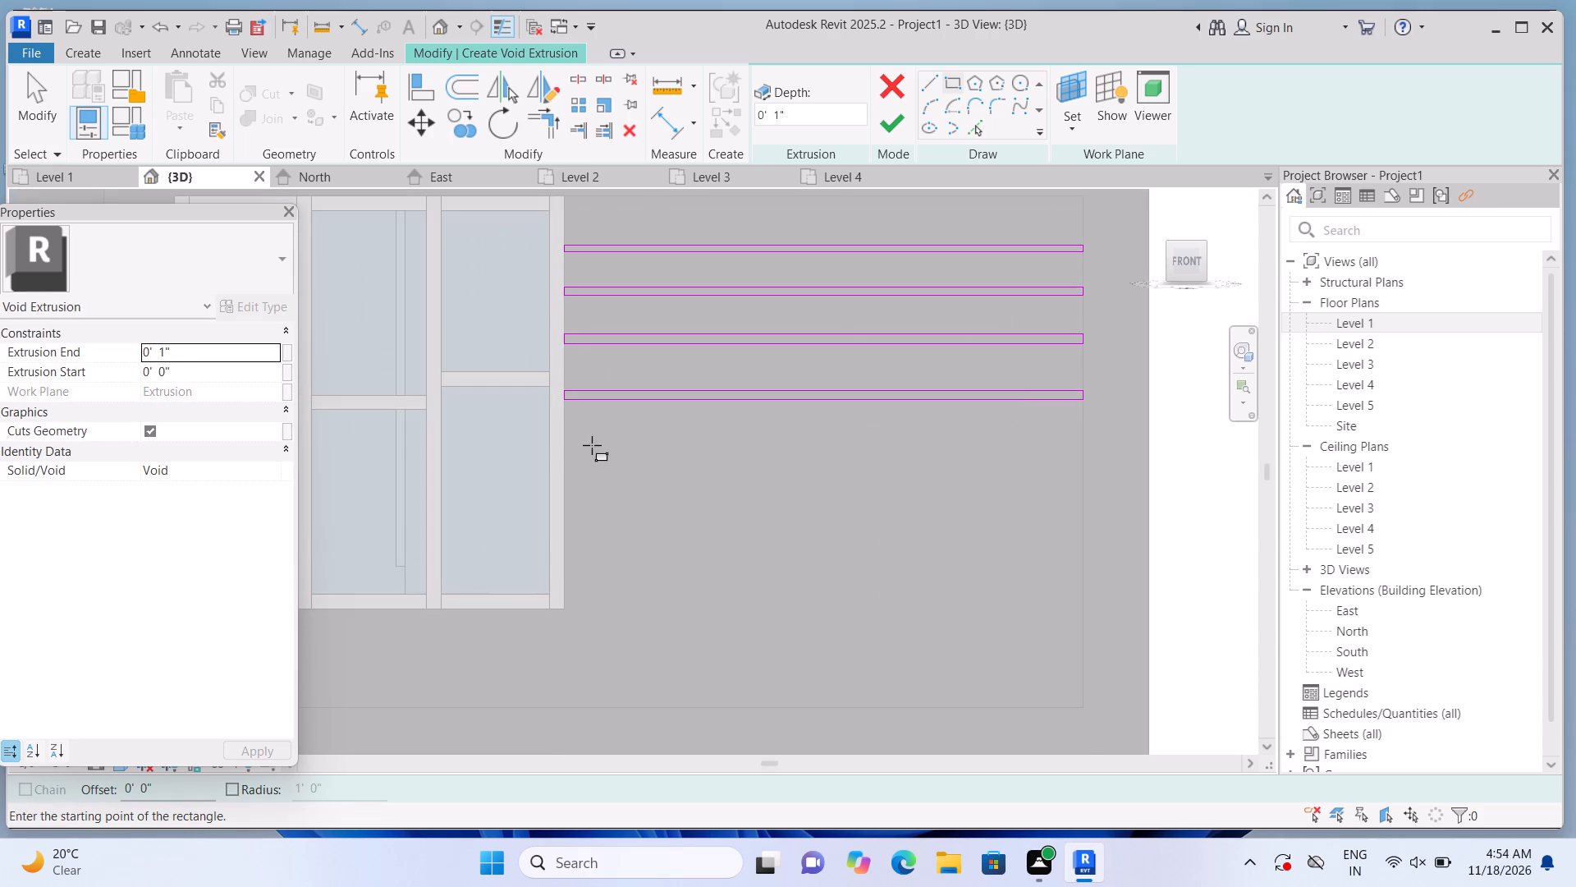
{"action": "left_click", "coordinate": [572, 445]}
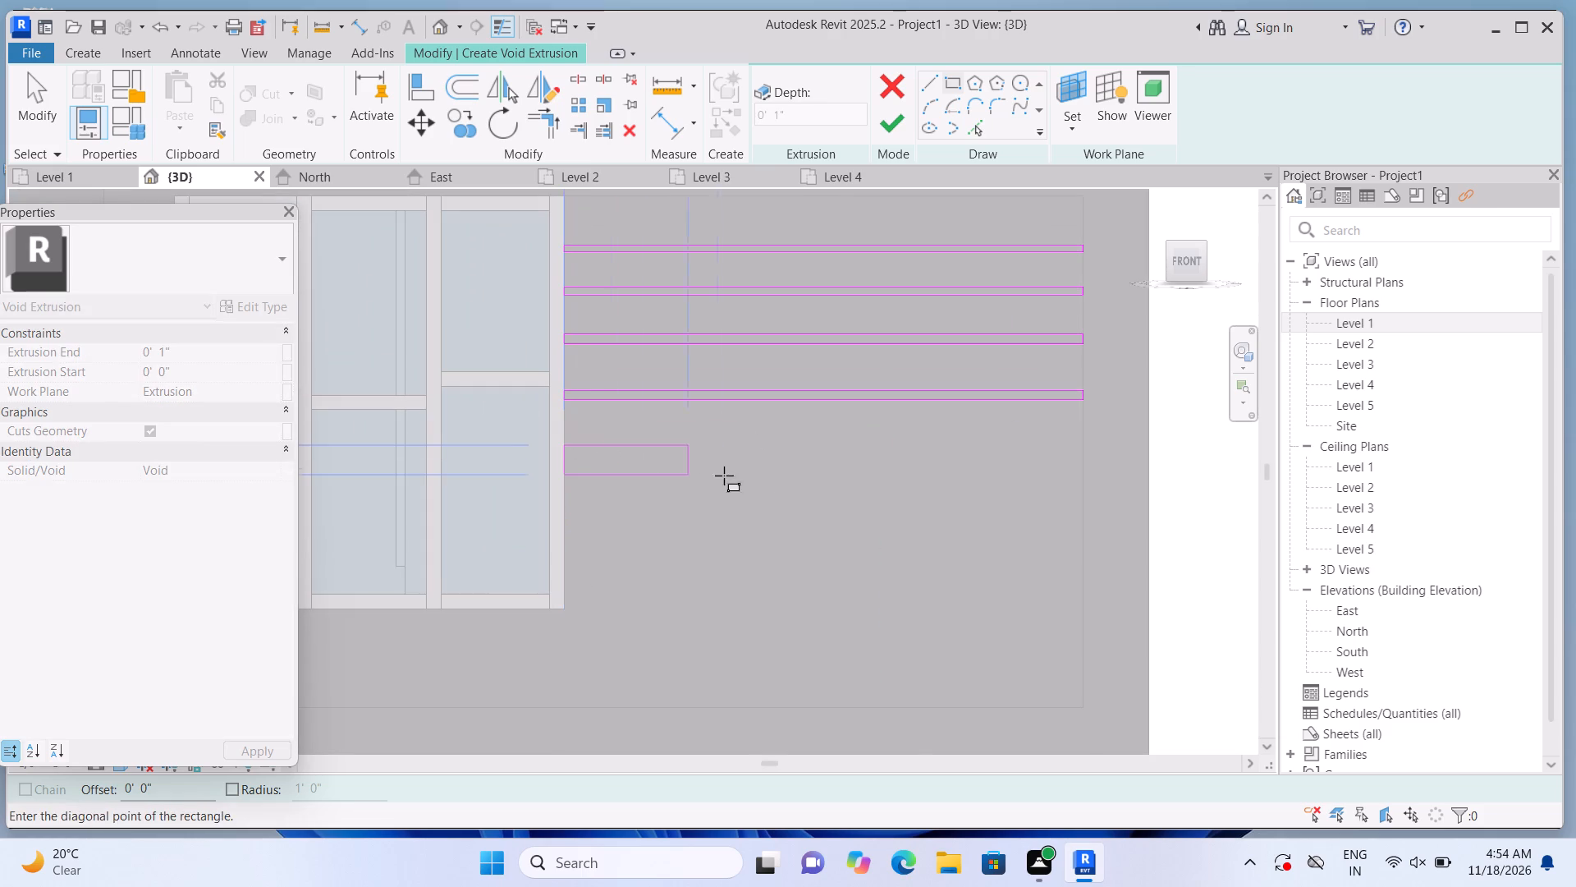
{"action": "left_click", "coordinate": [1075, 459]}
{"action": "key", "text": "Escape"}
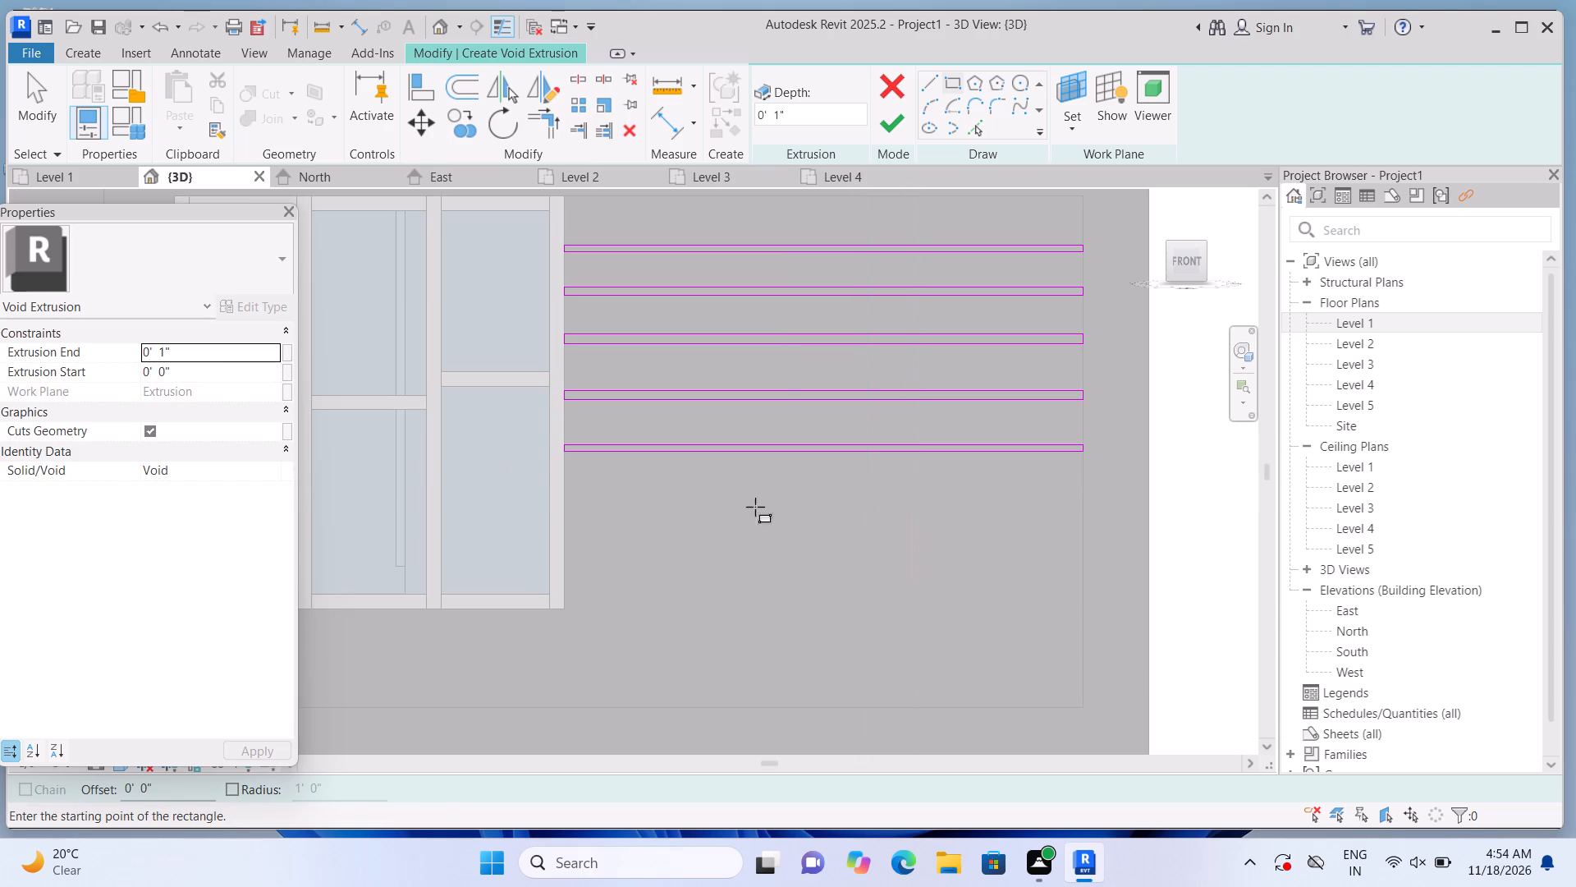
Sketch a sixth thin rectangle about 7' 3 7/8" long below the fifth, spanning from the window to the panel's far edge.
{"action": "left_click", "coordinate": [570, 503]}
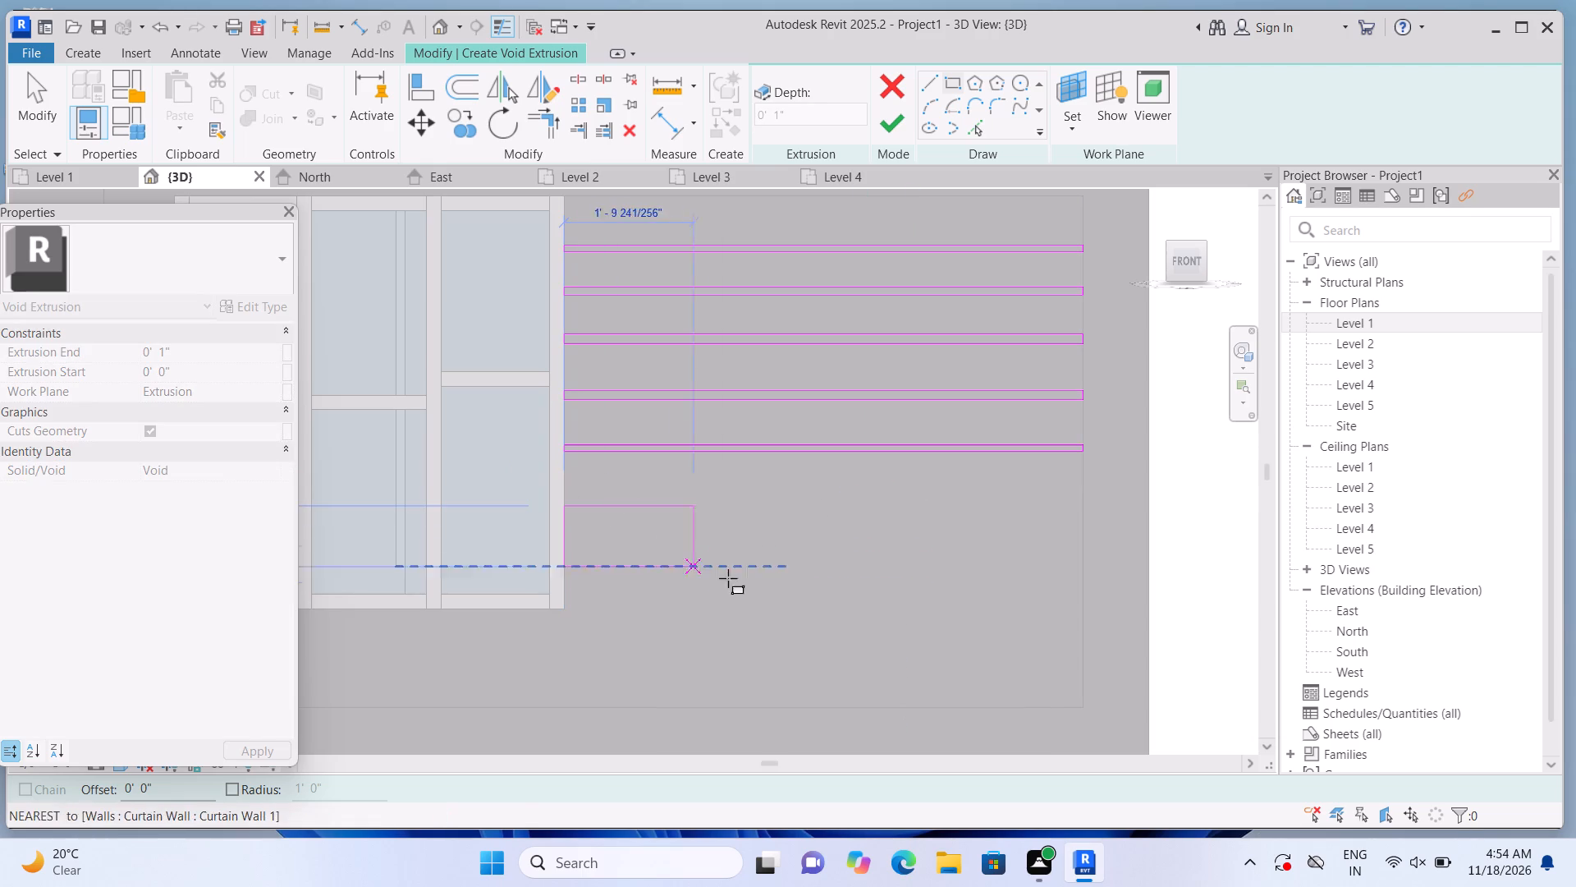
{"action": "scroll", "coordinate": [1071, 581], "scroll_direction": "up", "scroll_amount": 1}
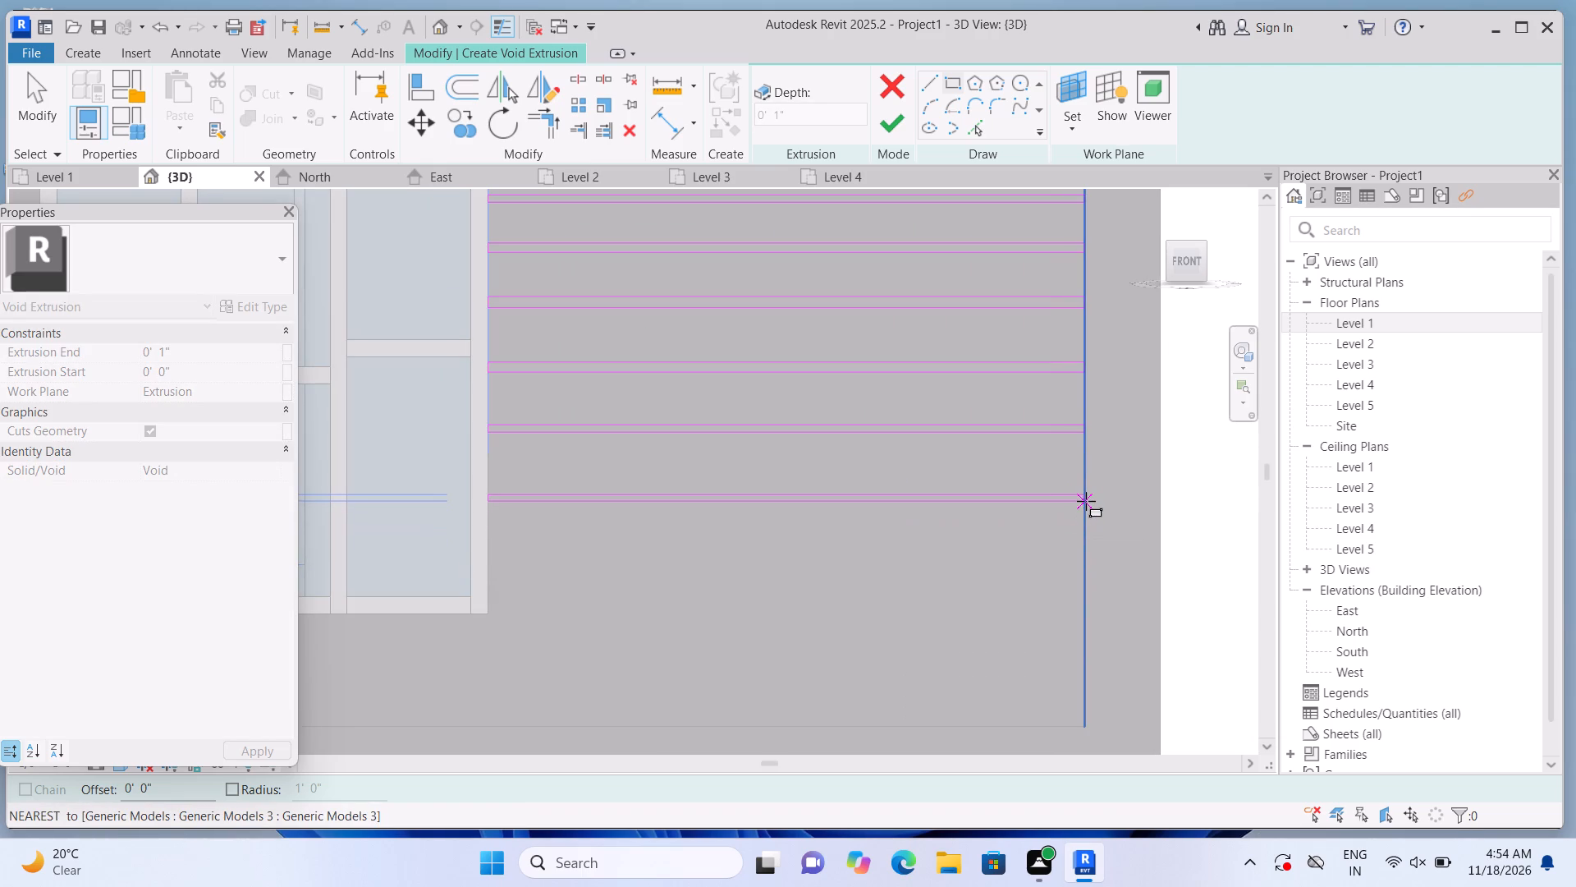
{"action": "left_click", "coordinate": [1086, 503]}
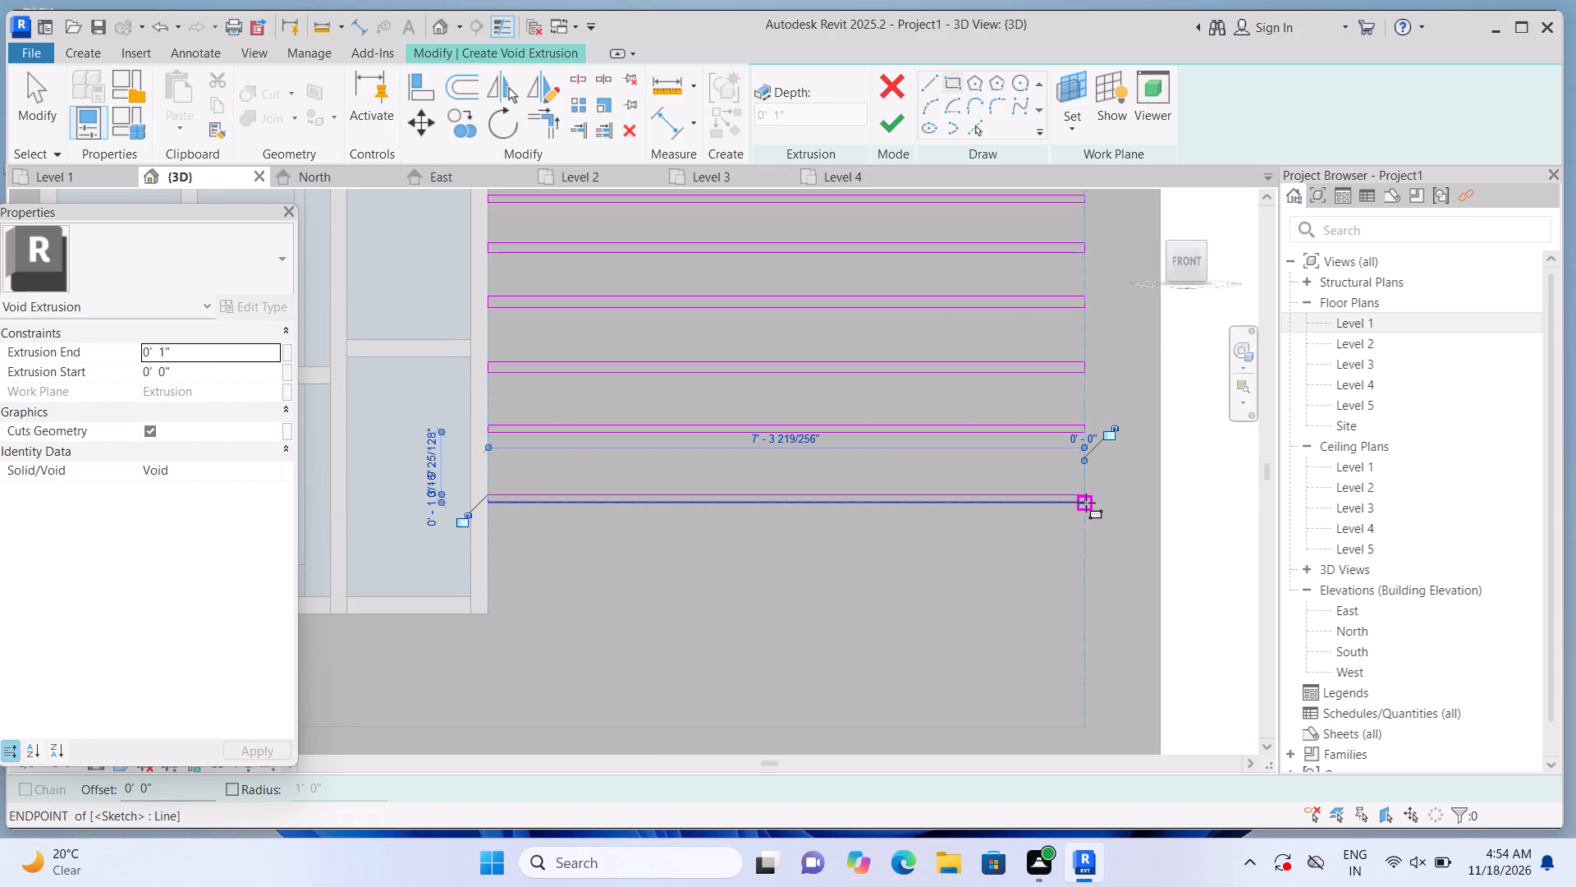
{"action": "key", "text": "Escape"}
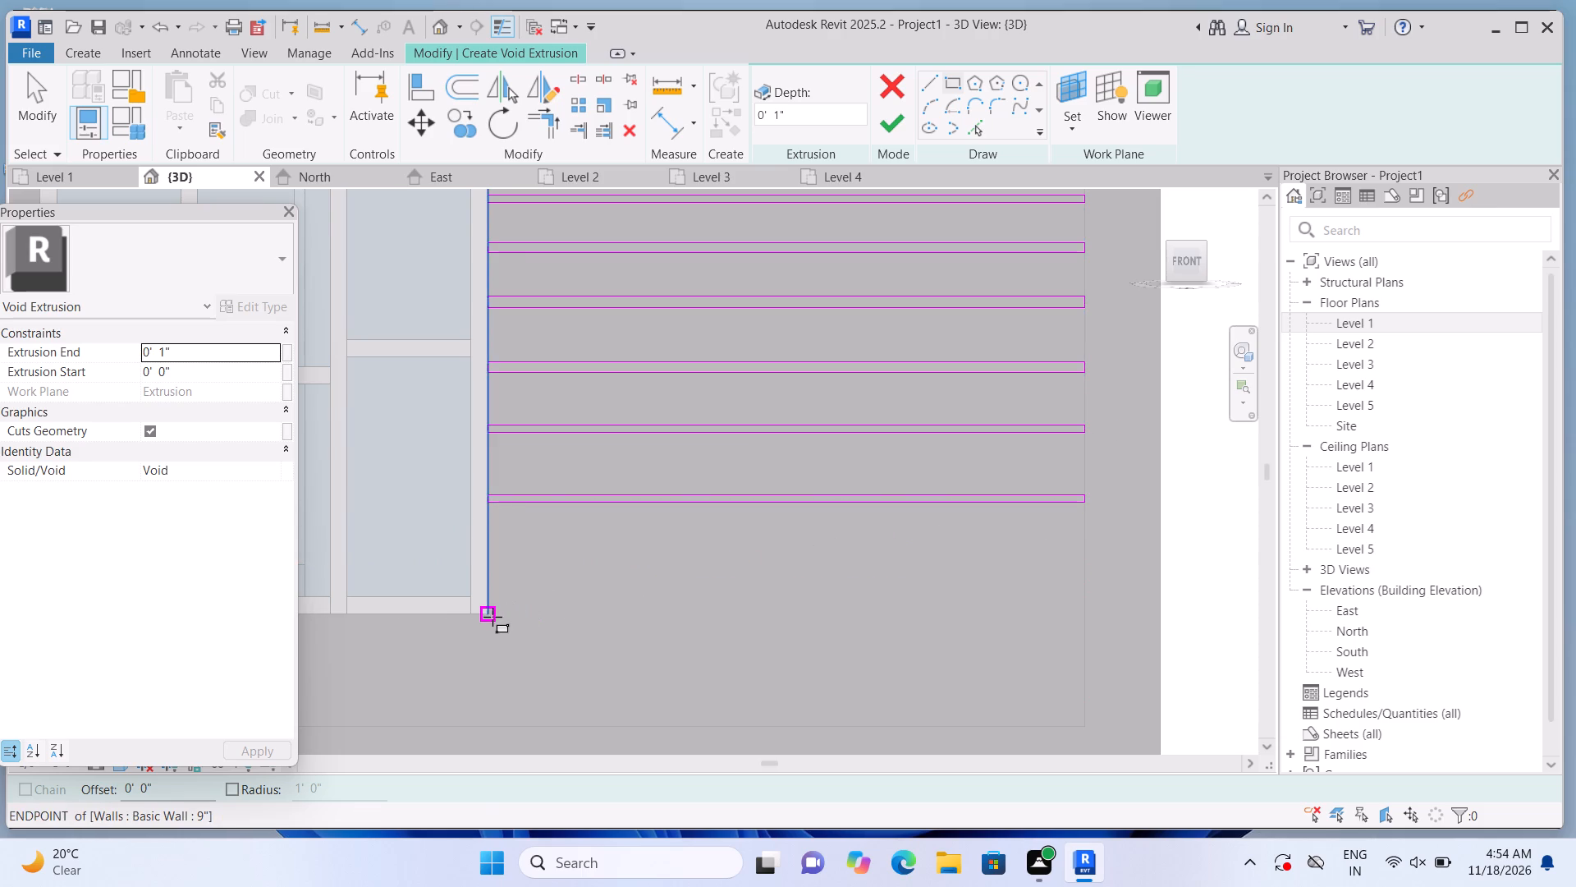
Sketch a full-width rectangle about 1.7" high from the window's bottom corner to the panel's far edge, its base level with the window's bottom.
{"action": "left_click", "coordinate": [492, 617]}
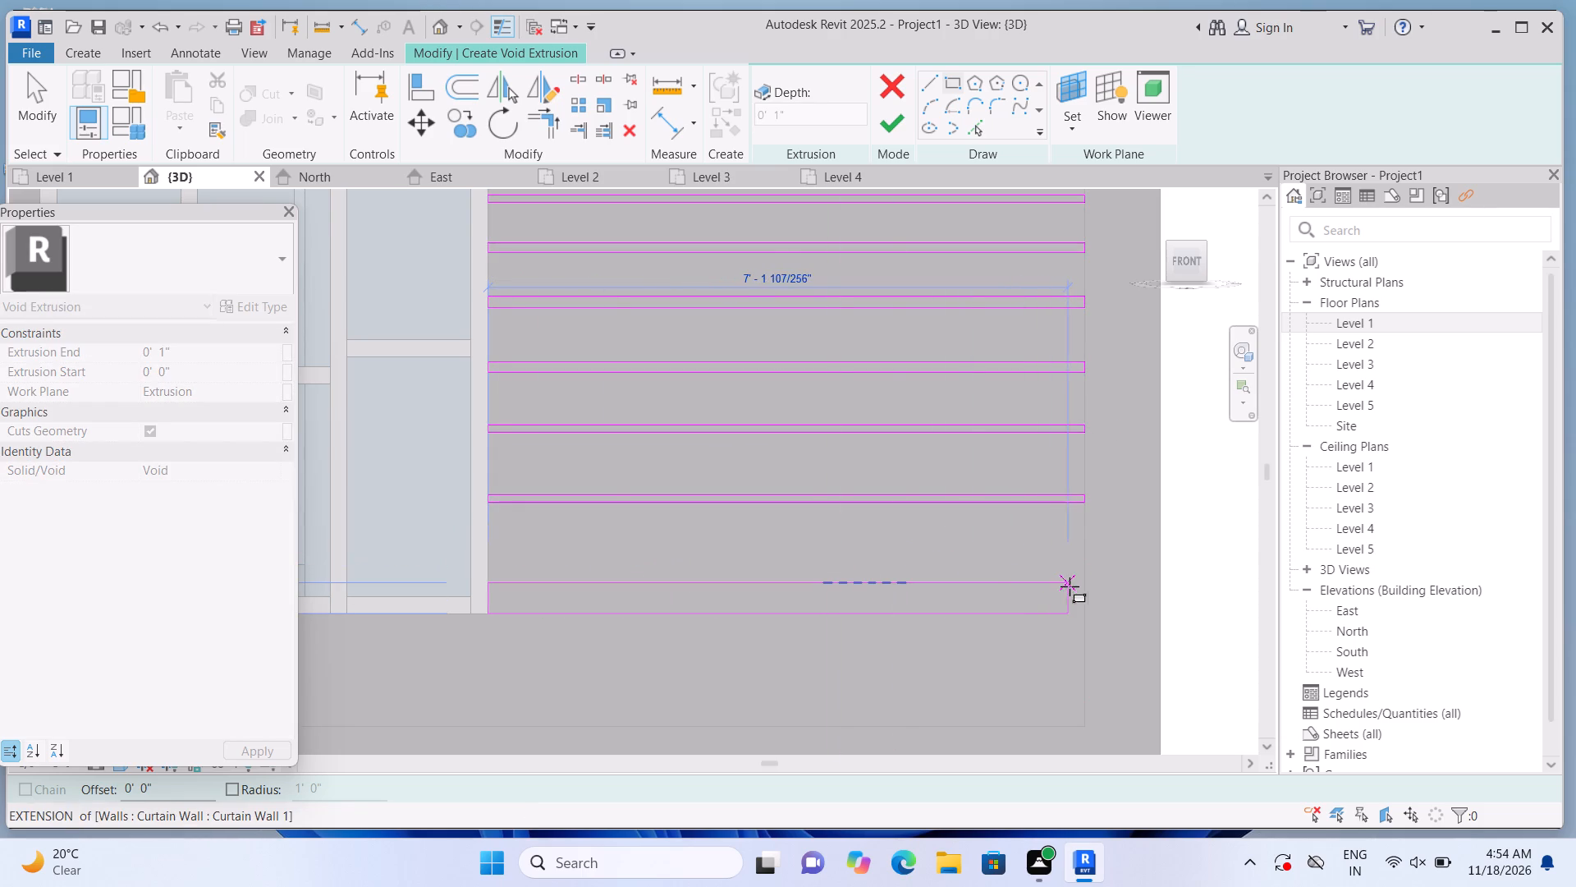
{"action": "left_click", "coordinate": [1079, 602]}
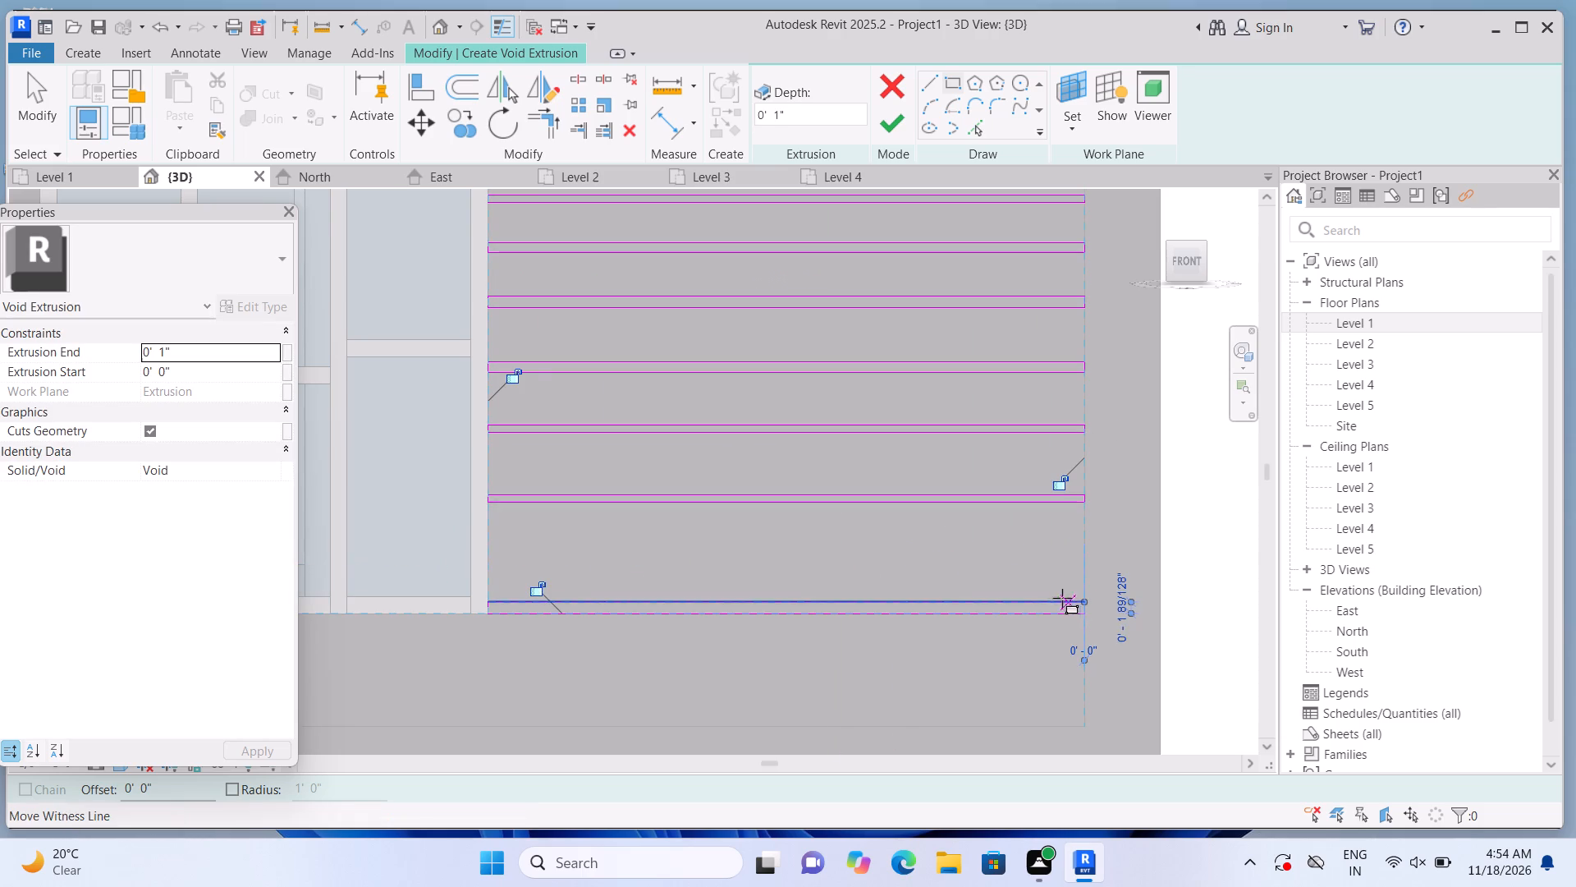
{"action": "key", "text": "Escape"}
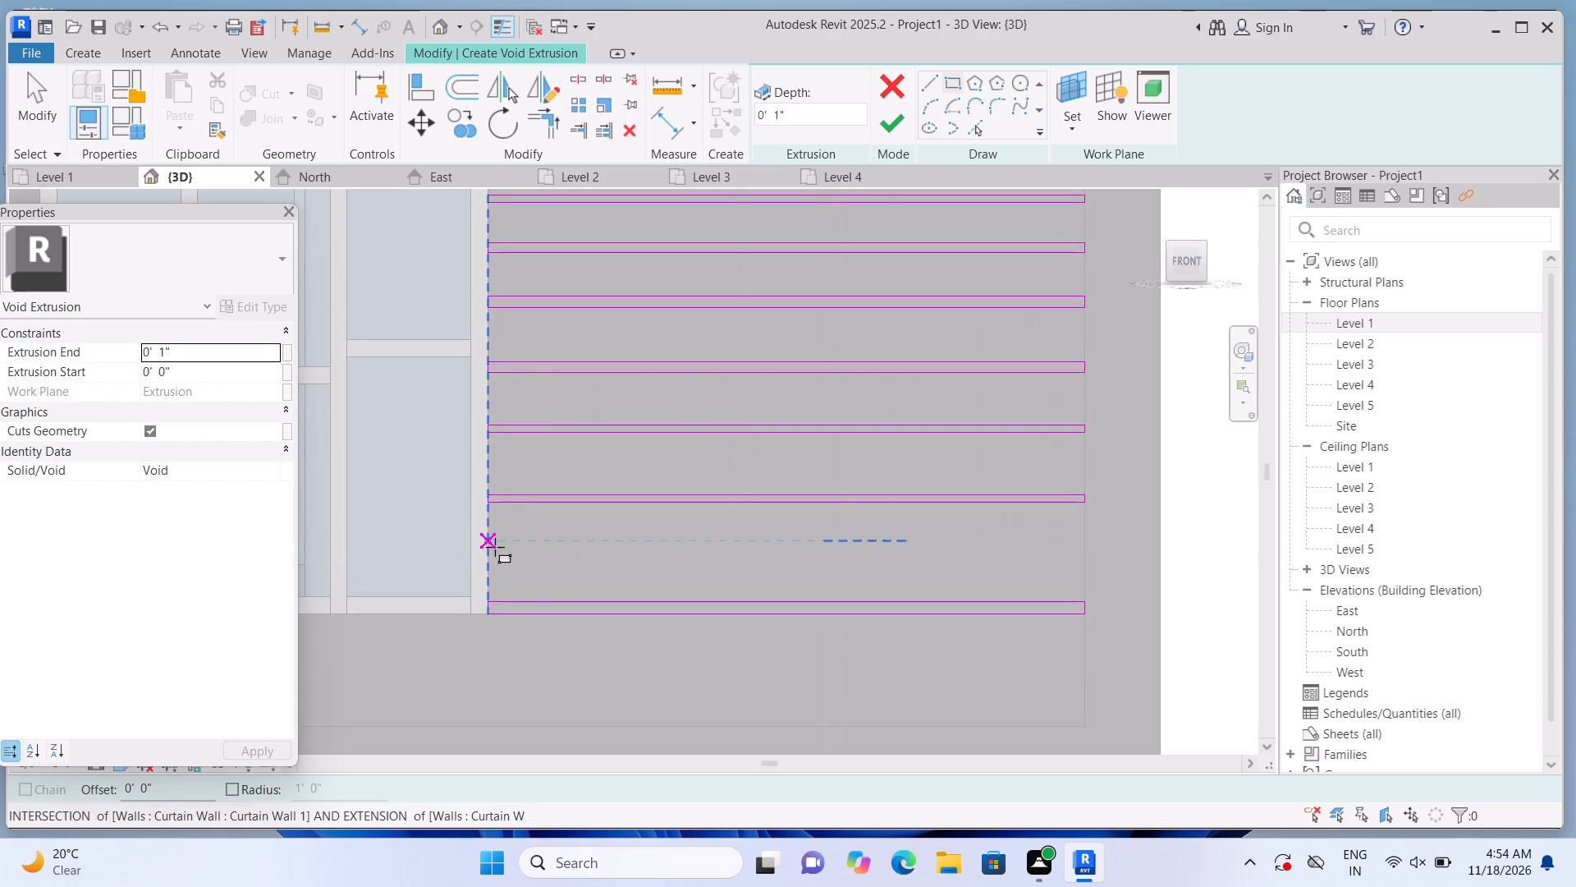
Sketch a thin rectangle between the two lowest ones, from the window's edge to the panel's far edge.
{"action": "left_click", "coordinate": [495, 543]}
{"action": "scroll", "coordinate": [969, 565], "scroll_direction": "up", "scroll_amount": 3}
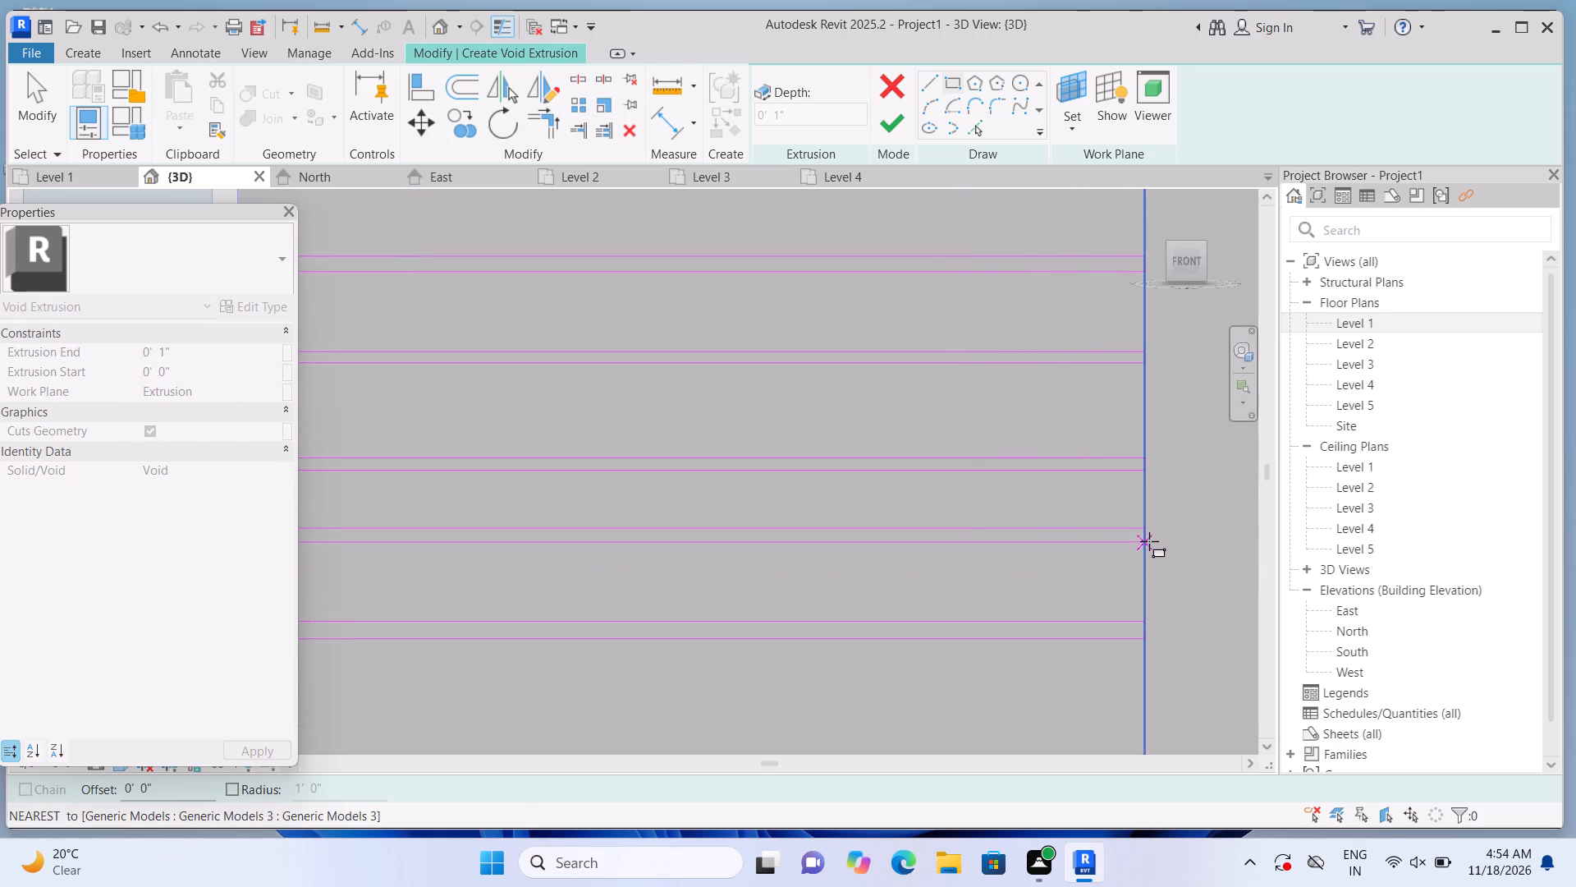
{"action": "left_click", "coordinate": [1149, 540]}
{"action": "key", "text": "Escape"}
Sketch a thin rectangle across the panel's entire width below the window, starting midway between the window's bottom and the panel's bottom edge.
{"action": "scroll", "coordinate": [1155, 485], "scroll_direction": "down", "scroll_amount": 3}
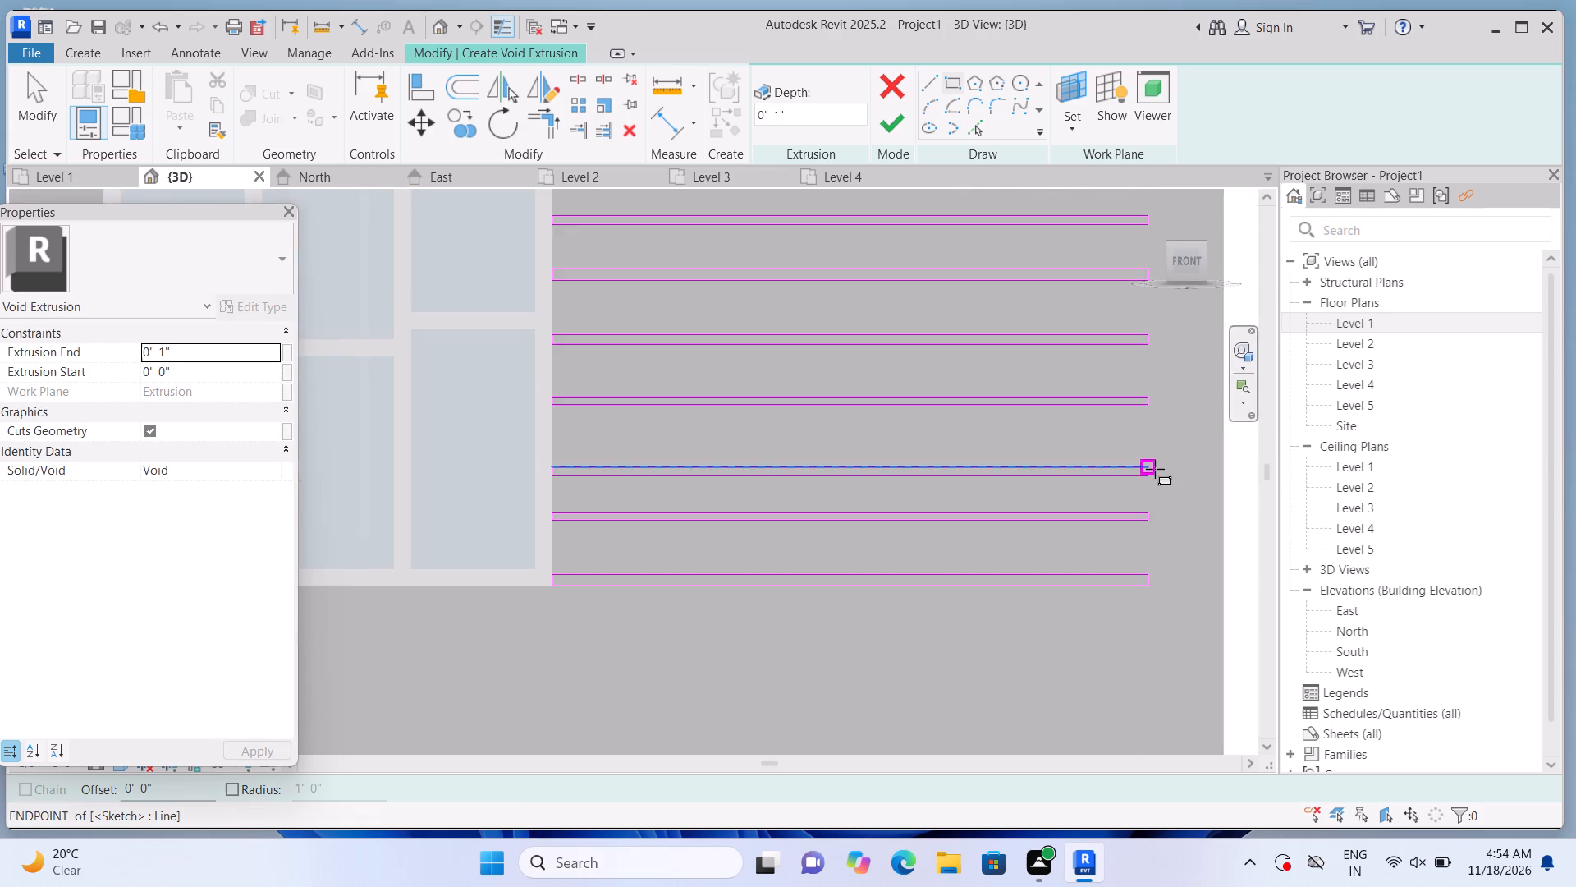
{"action": "scroll", "coordinate": [1155, 469], "scroll_direction": "down", "scroll_amount": 4}
{"action": "middle_click", "coordinate": [901, 588]}
{"action": "middle_click_drag", "start_coordinate": [890, 573], "coordinate": [843, 517]}
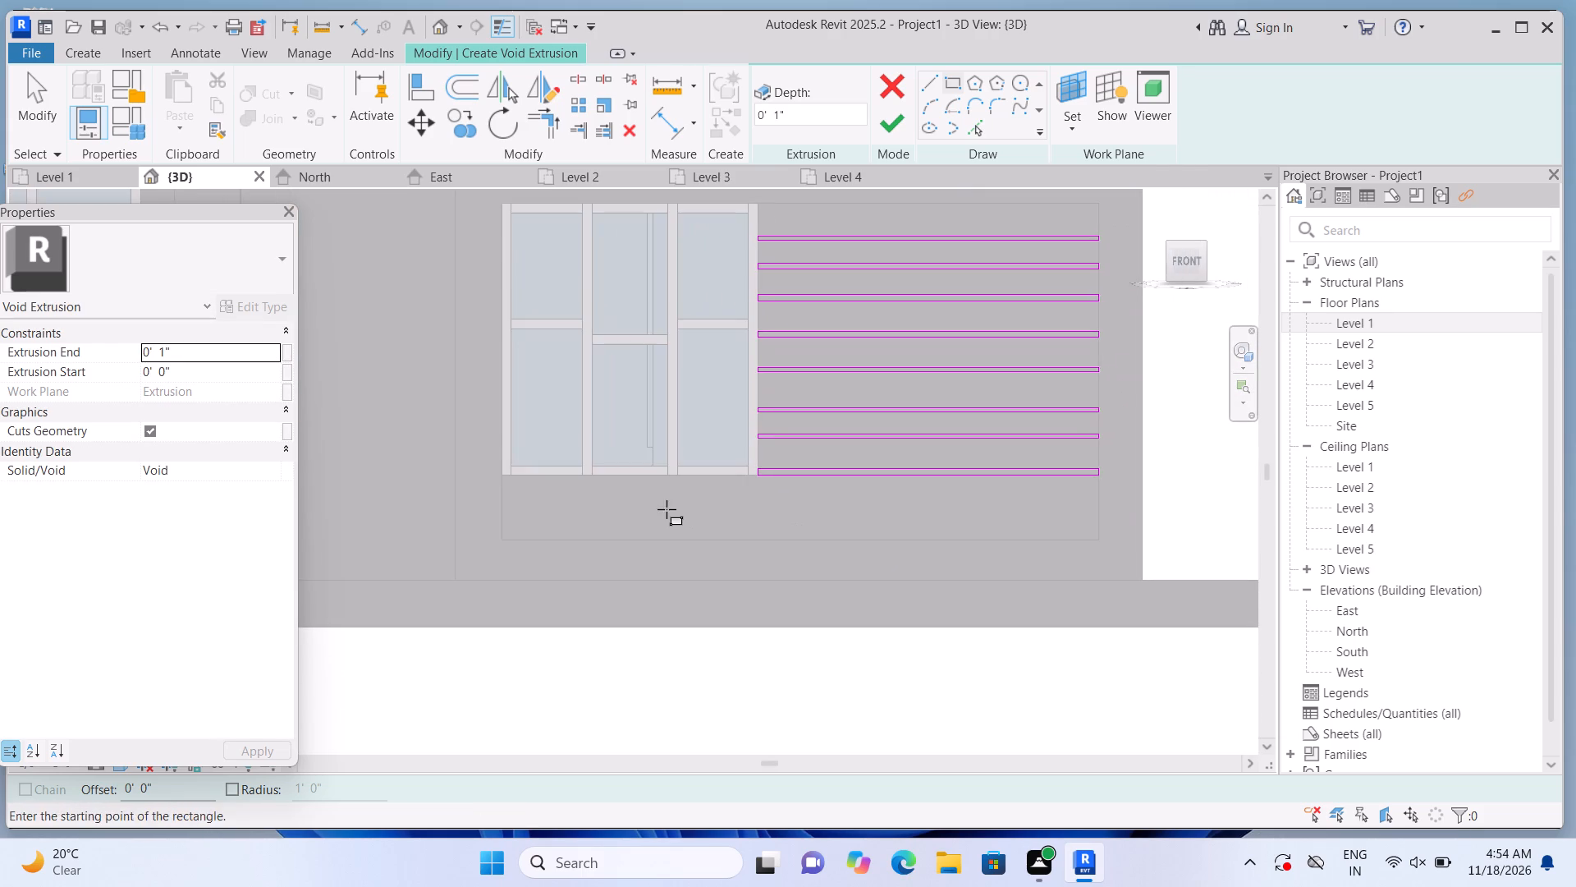
{"action": "scroll", "coordinate": [660, 505], "scroll_direction": "up", "scroll_amount": 1}
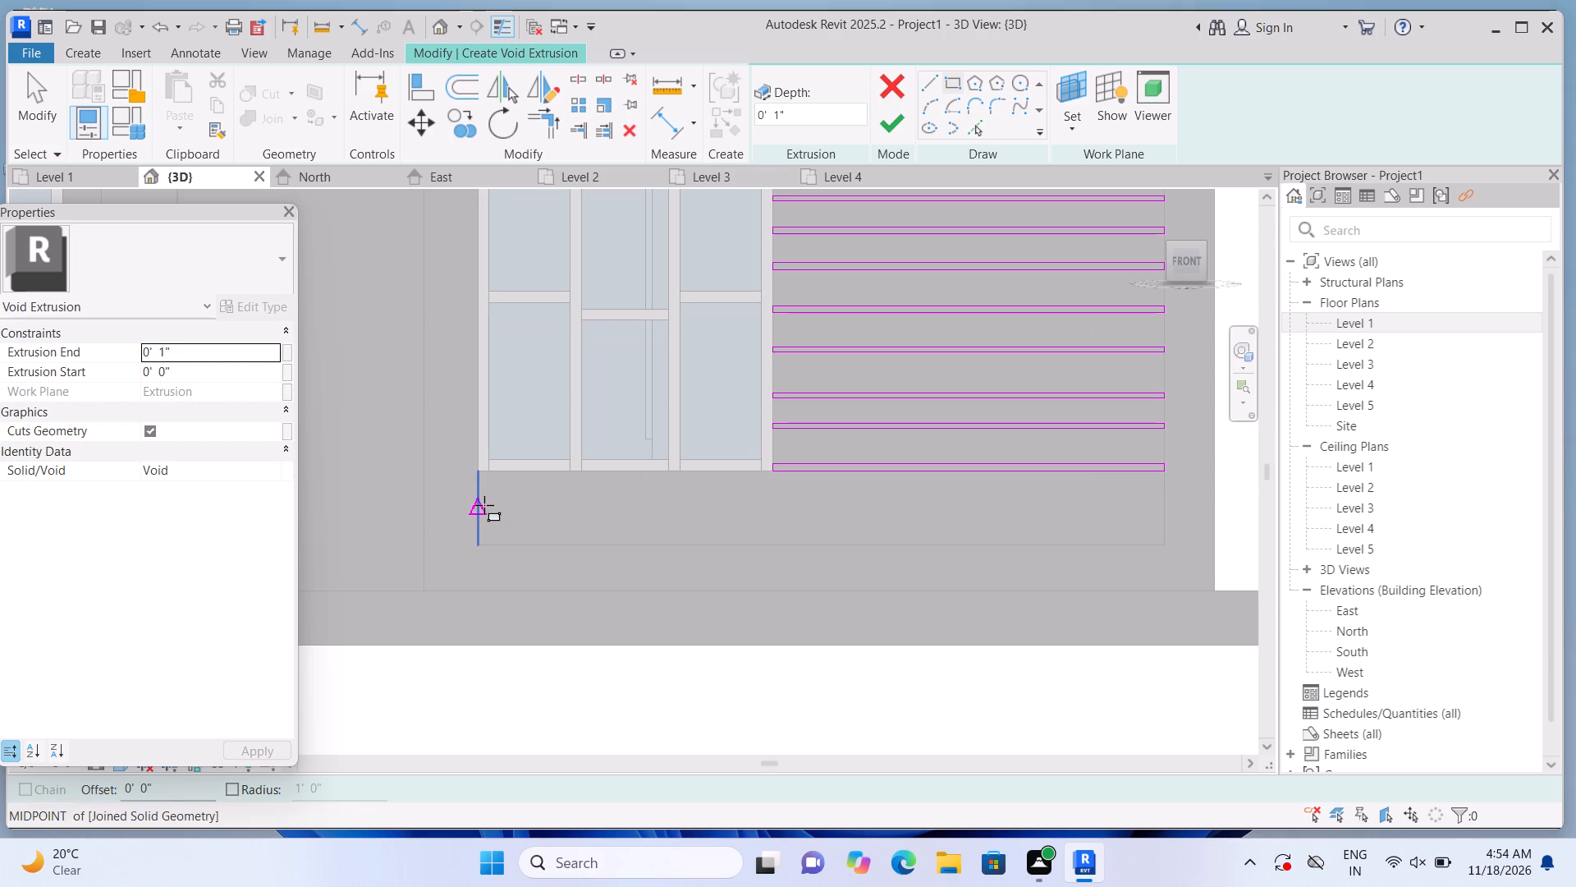
{"action": "left_click", "coordinate": [484, 503]}
{"action": "scroll", "coordinate": [1022, 526], "scroll_direction": "up", "scroll_amount": 5}
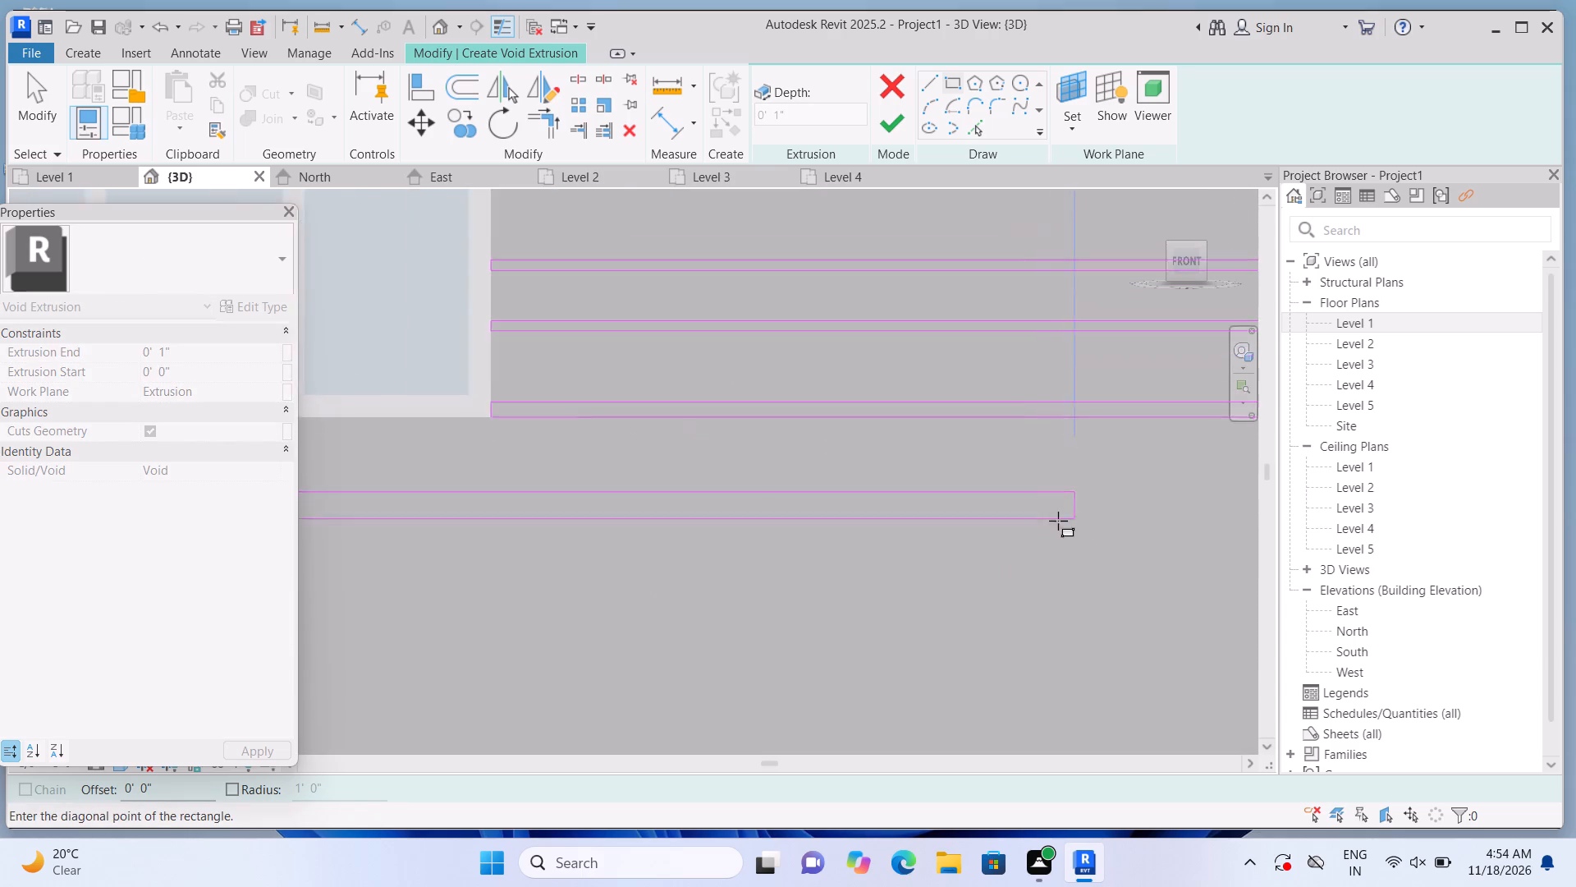
{"action": "middle_click_drag", "start_coordinate": [1048, 521], "coordinate": [720, 533]}
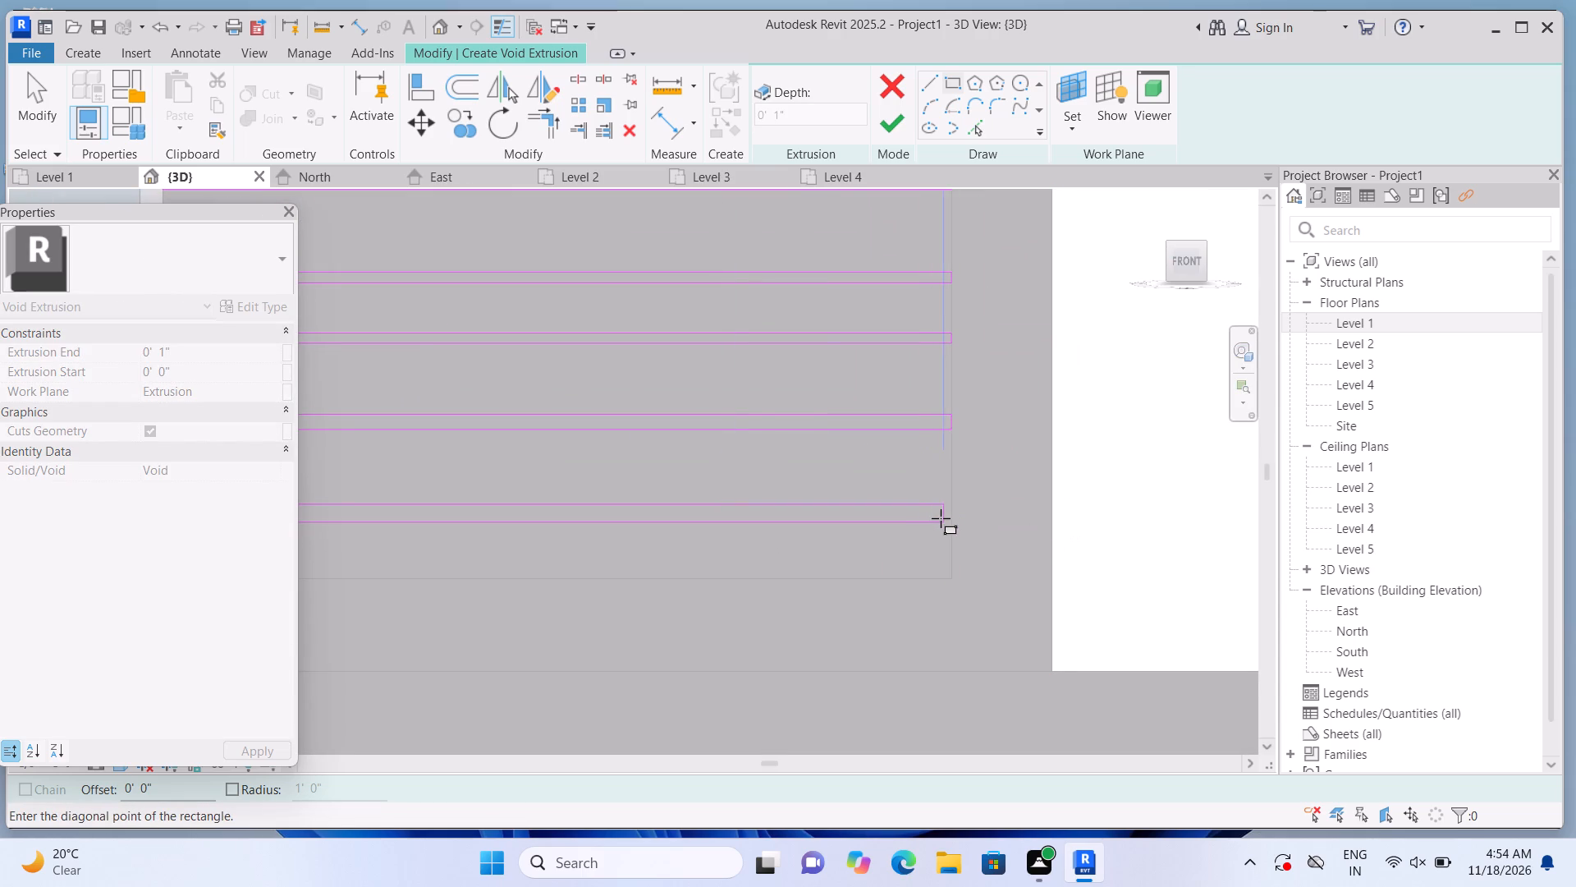
{"action": "left_click", "coordinate": [946, 512]}
{"action": "scroll", "coordinate": [989, 518], "scroll_direction": "down", "scroll_amount": 6}
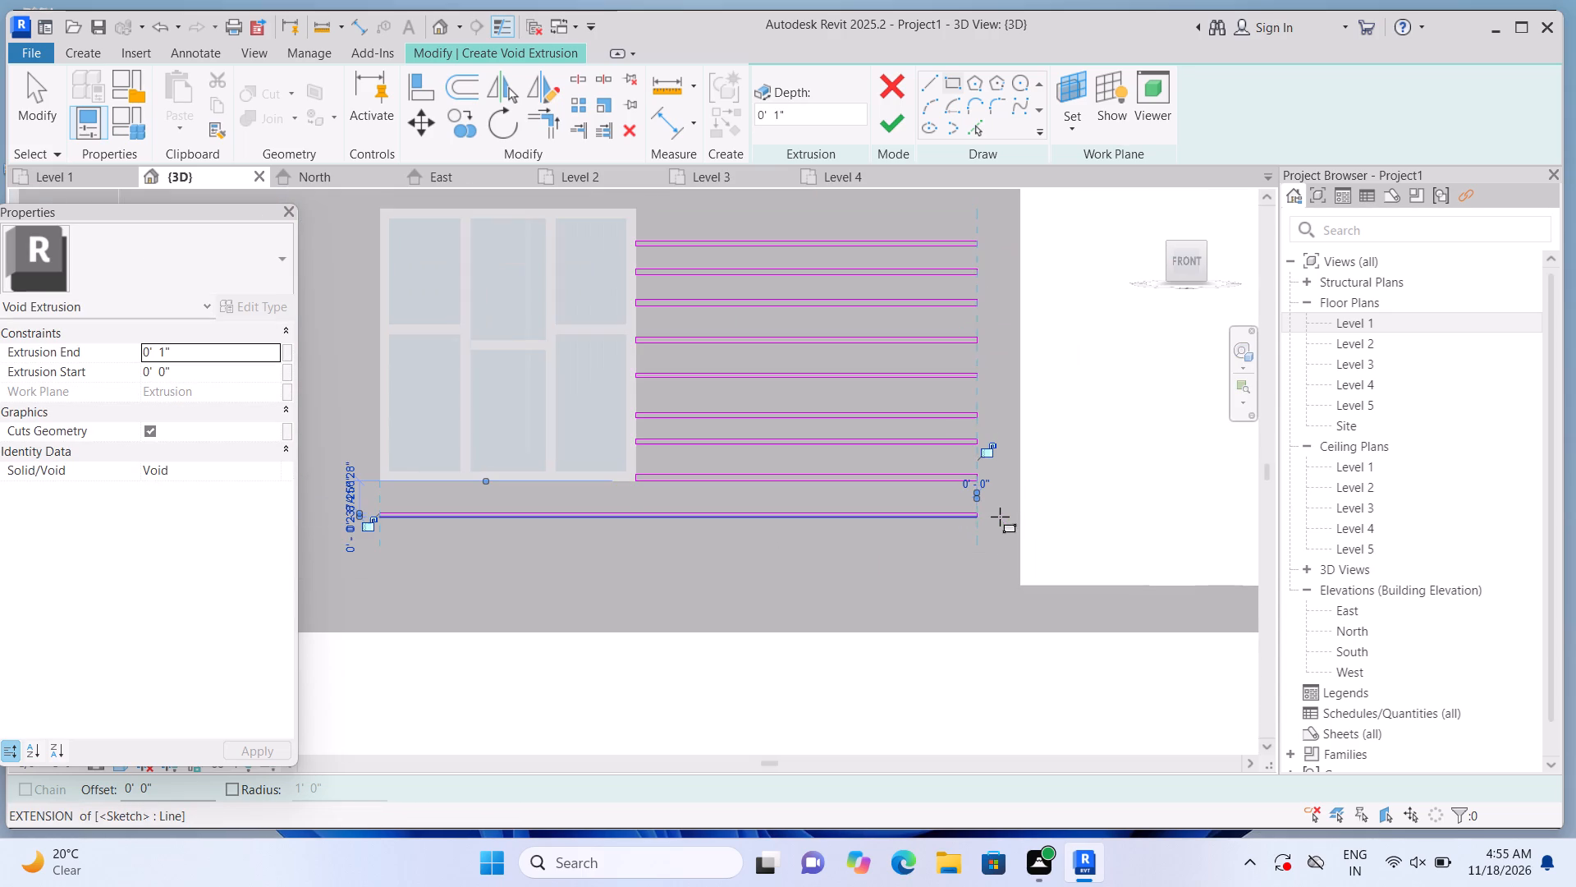
{"action": "key", "text": "Escape"}
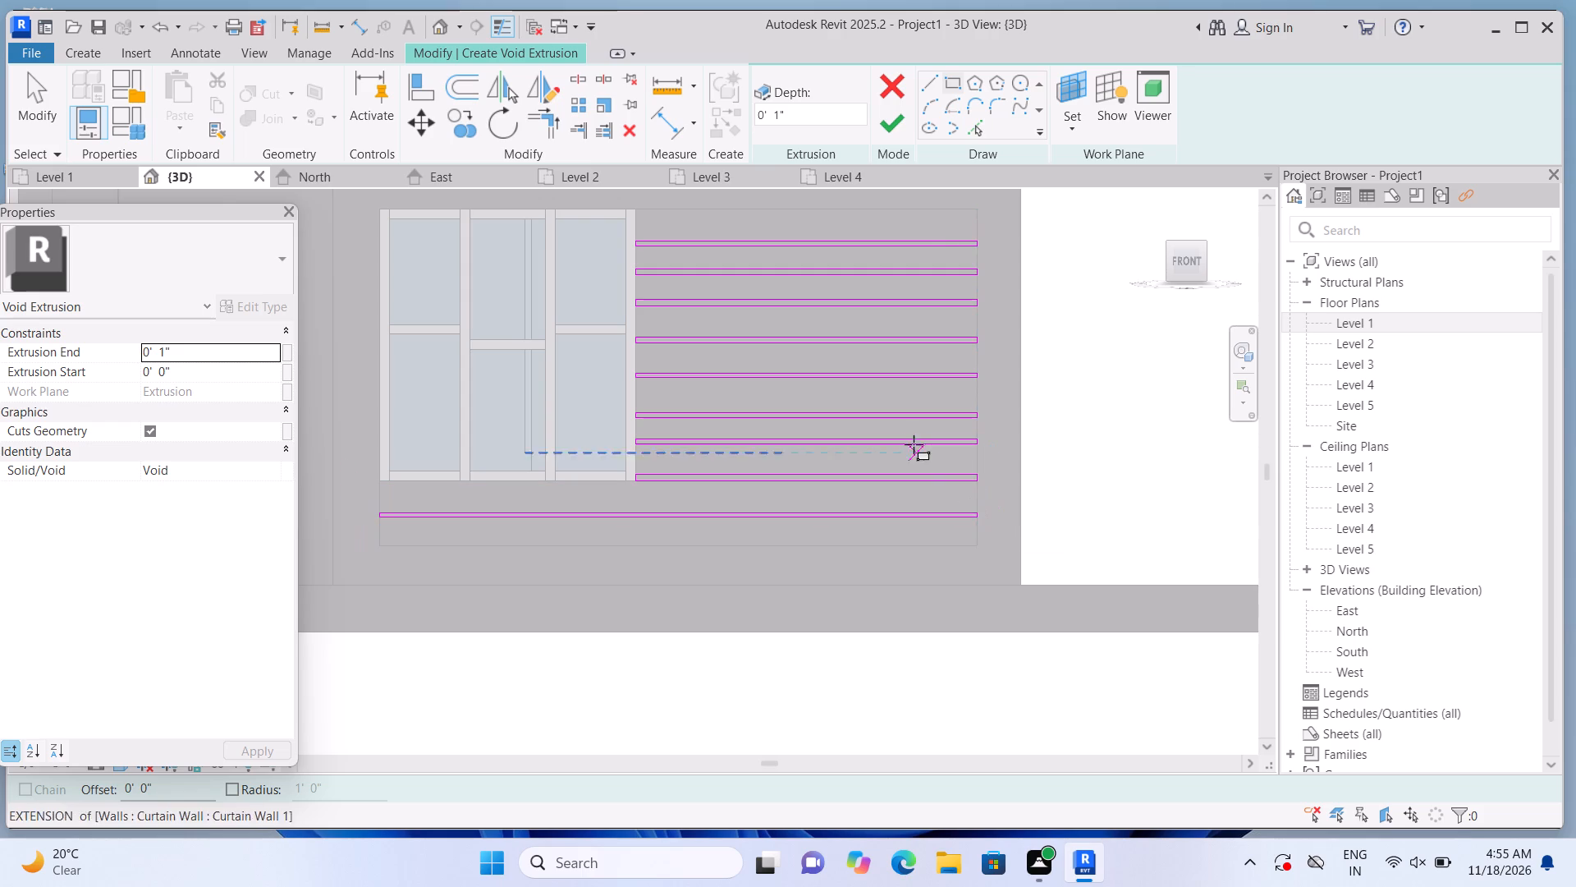
Finish the void extrusion sketch with a depth of 0' 1" to cut the horizontal grooves.
{"action": "left_click", "coordinate": [891, 131]}
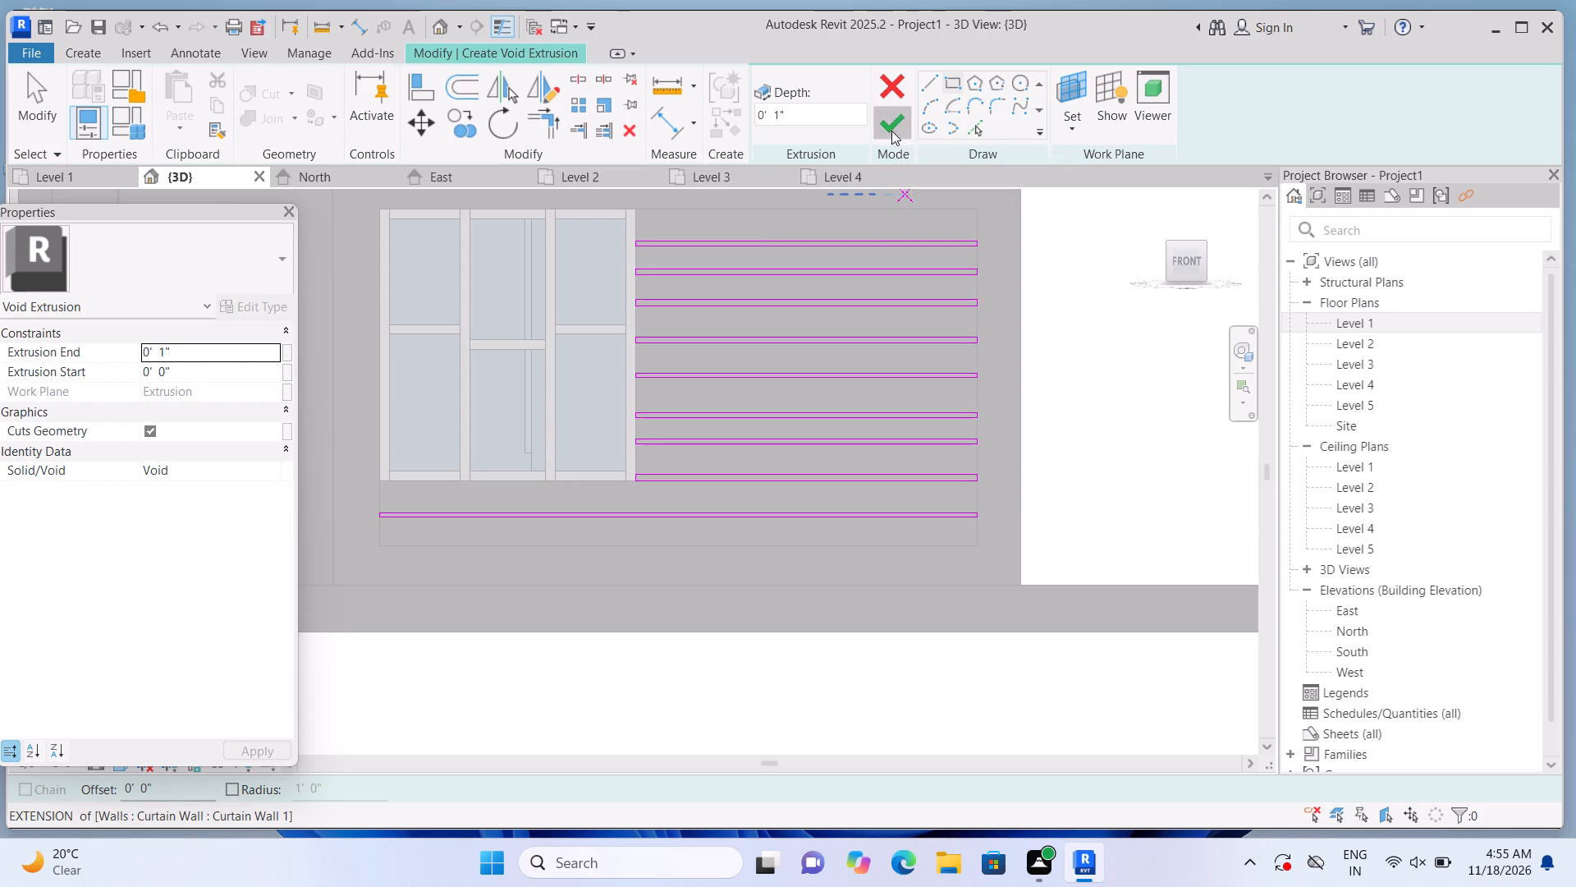
{"action": "left_click", "coordinate": [1180, 408]}
{"action": "middle_click_drag", "start_coordinate": [1145, 394], "coordinate": [1164, 459]}
{"action": "middle_click", "coordinate": [1165, 460]}
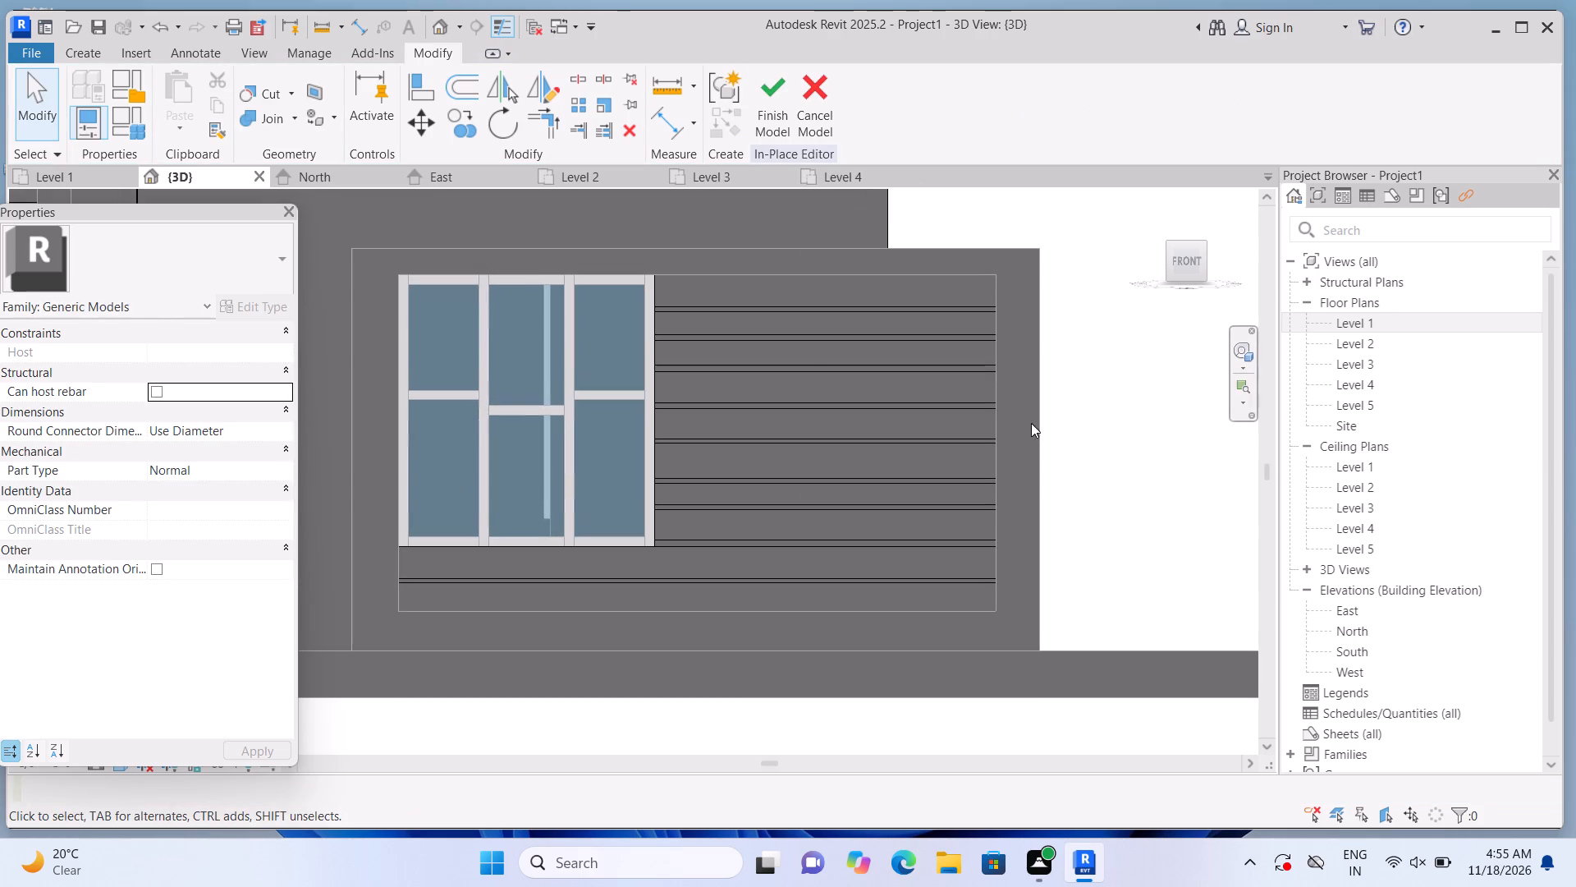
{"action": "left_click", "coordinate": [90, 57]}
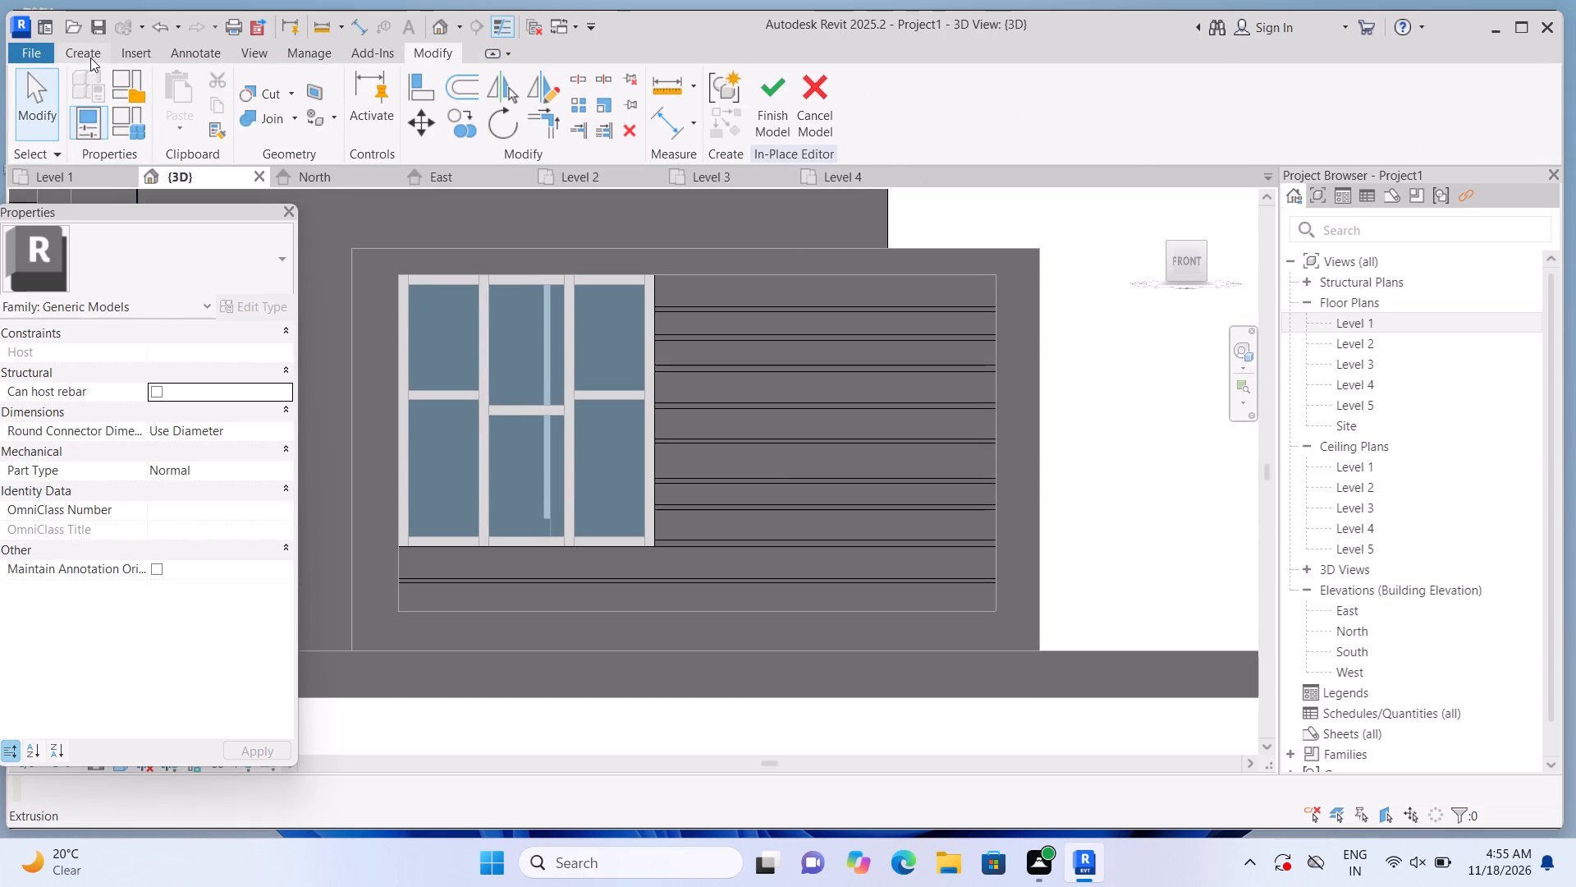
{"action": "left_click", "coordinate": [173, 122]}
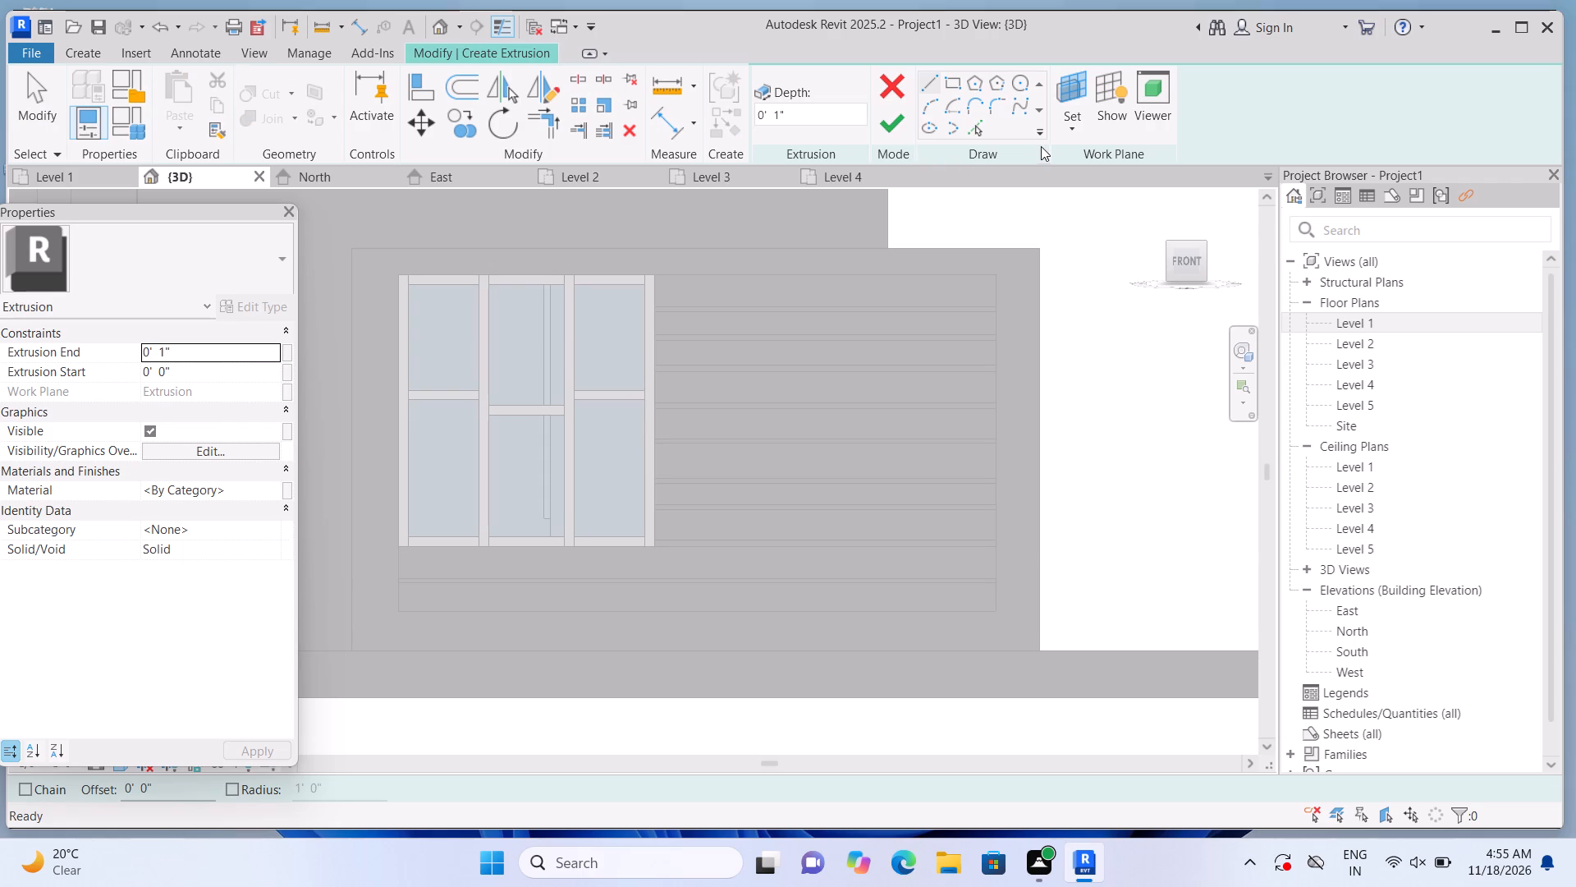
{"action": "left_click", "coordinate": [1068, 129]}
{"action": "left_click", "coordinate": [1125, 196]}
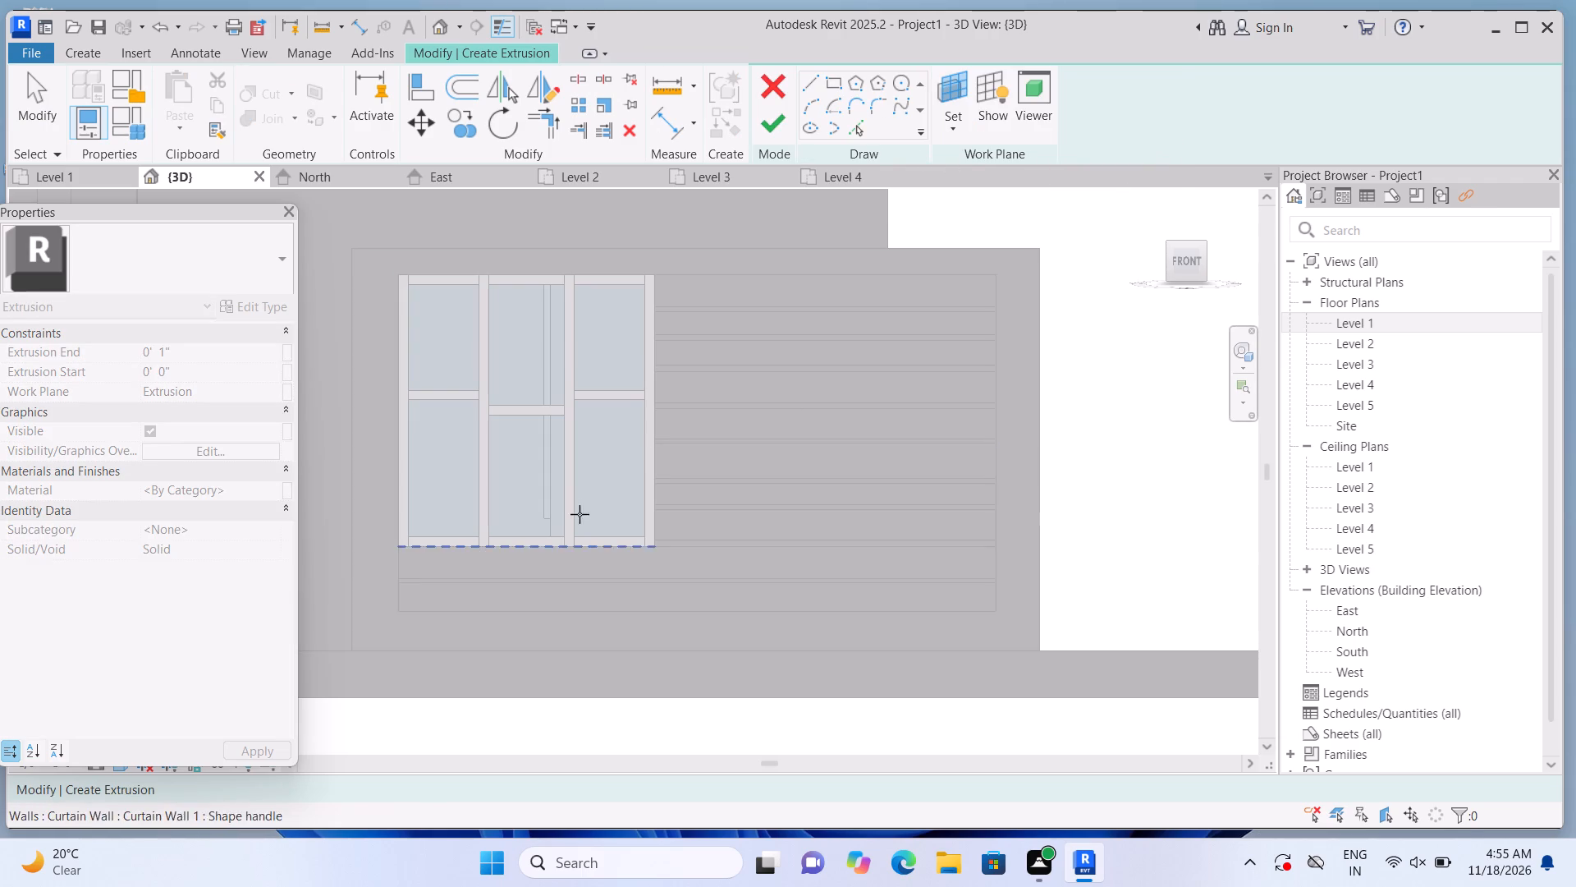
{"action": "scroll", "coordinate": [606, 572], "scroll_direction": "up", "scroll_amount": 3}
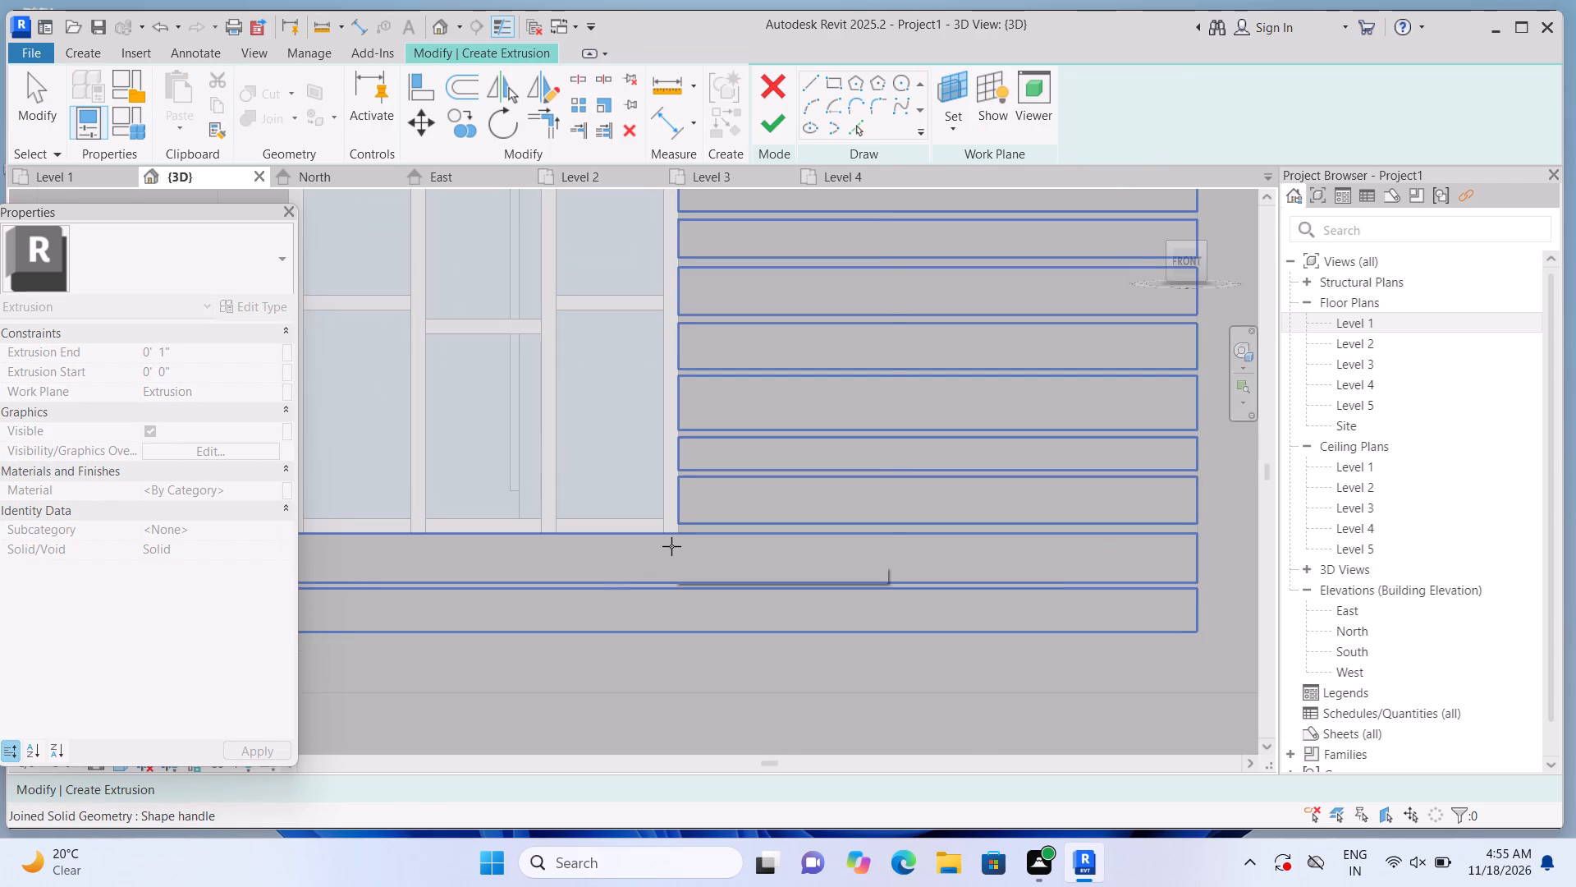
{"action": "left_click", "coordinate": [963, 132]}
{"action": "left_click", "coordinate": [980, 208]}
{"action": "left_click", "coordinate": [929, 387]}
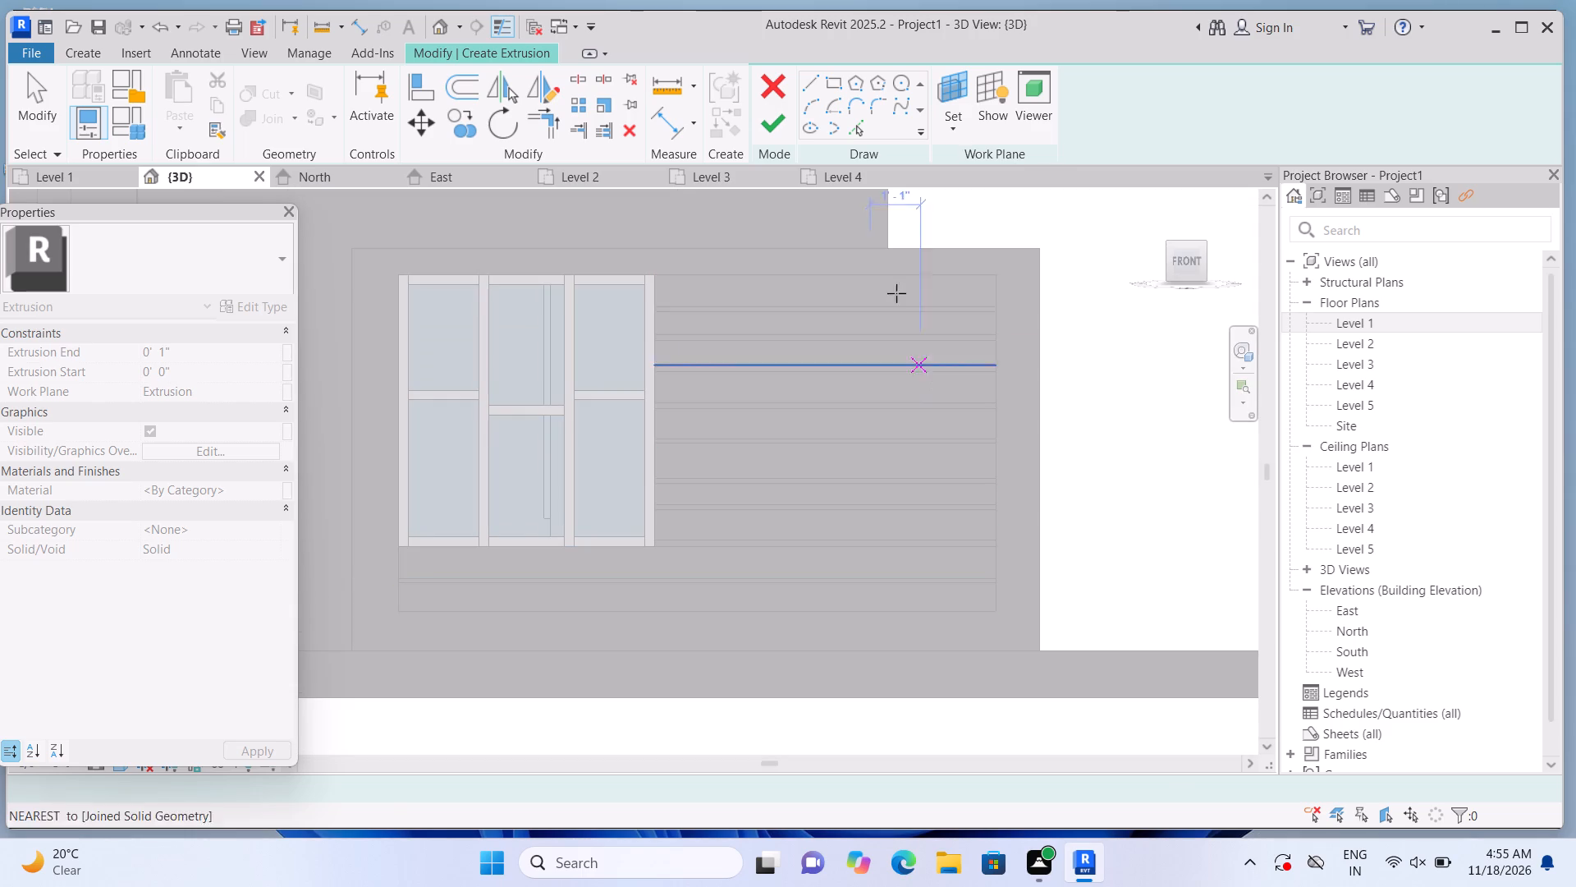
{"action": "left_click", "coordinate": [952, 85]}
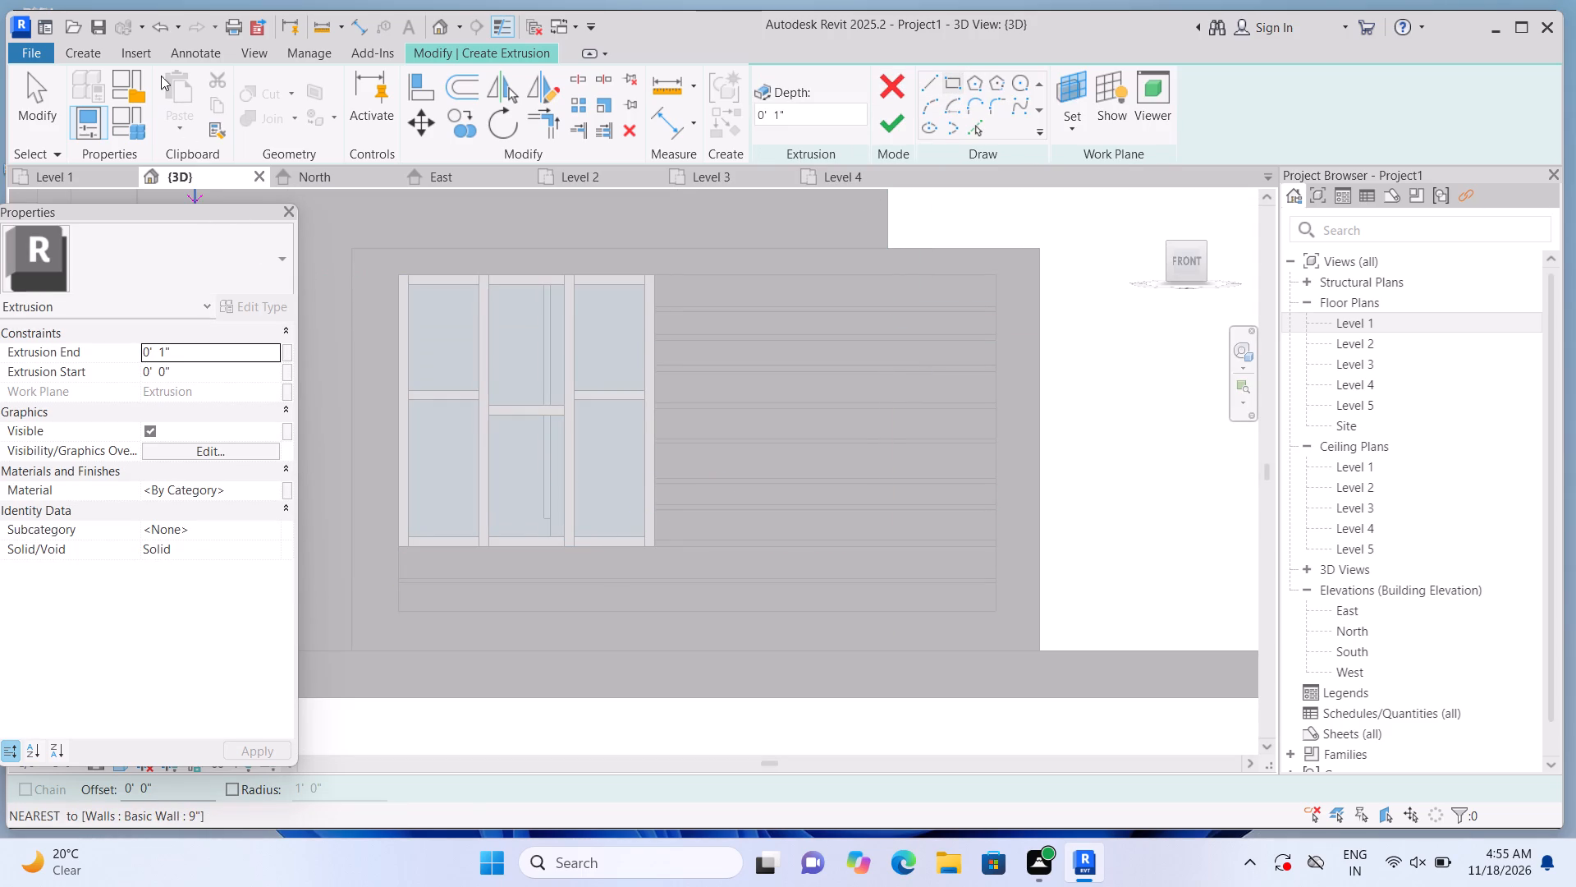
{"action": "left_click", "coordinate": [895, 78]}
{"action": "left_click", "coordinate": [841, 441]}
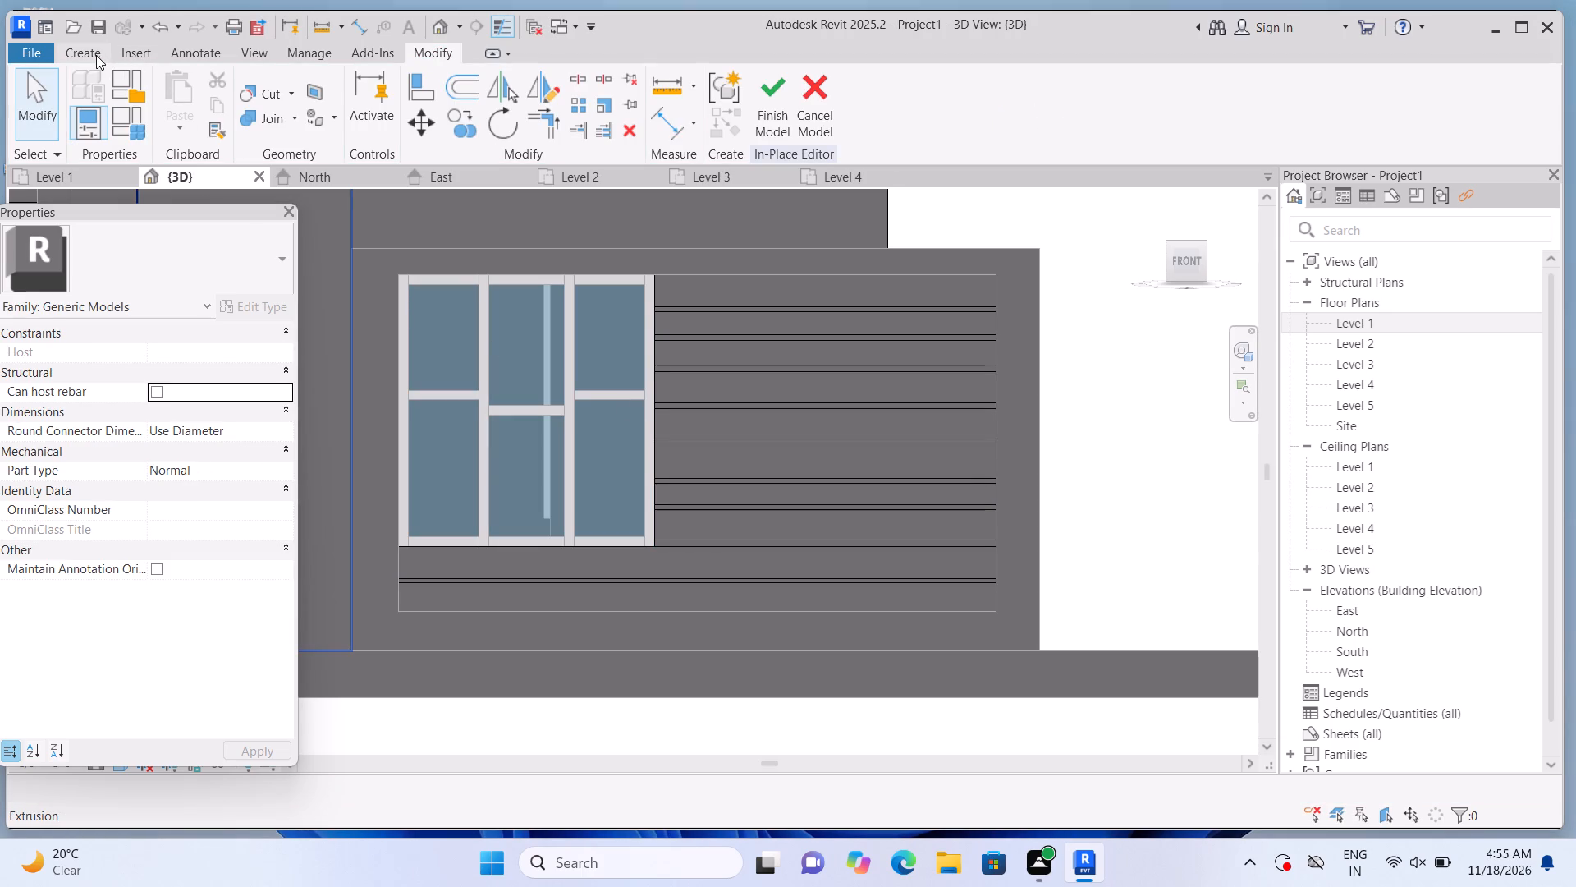
Start a new void extrusion and pick the grooved panel's front face beside the window as its work plane.
{"action": "left_click", "coordinate": [96, 55]}
{"action": "left_click", "coordinate": [418, 111]}
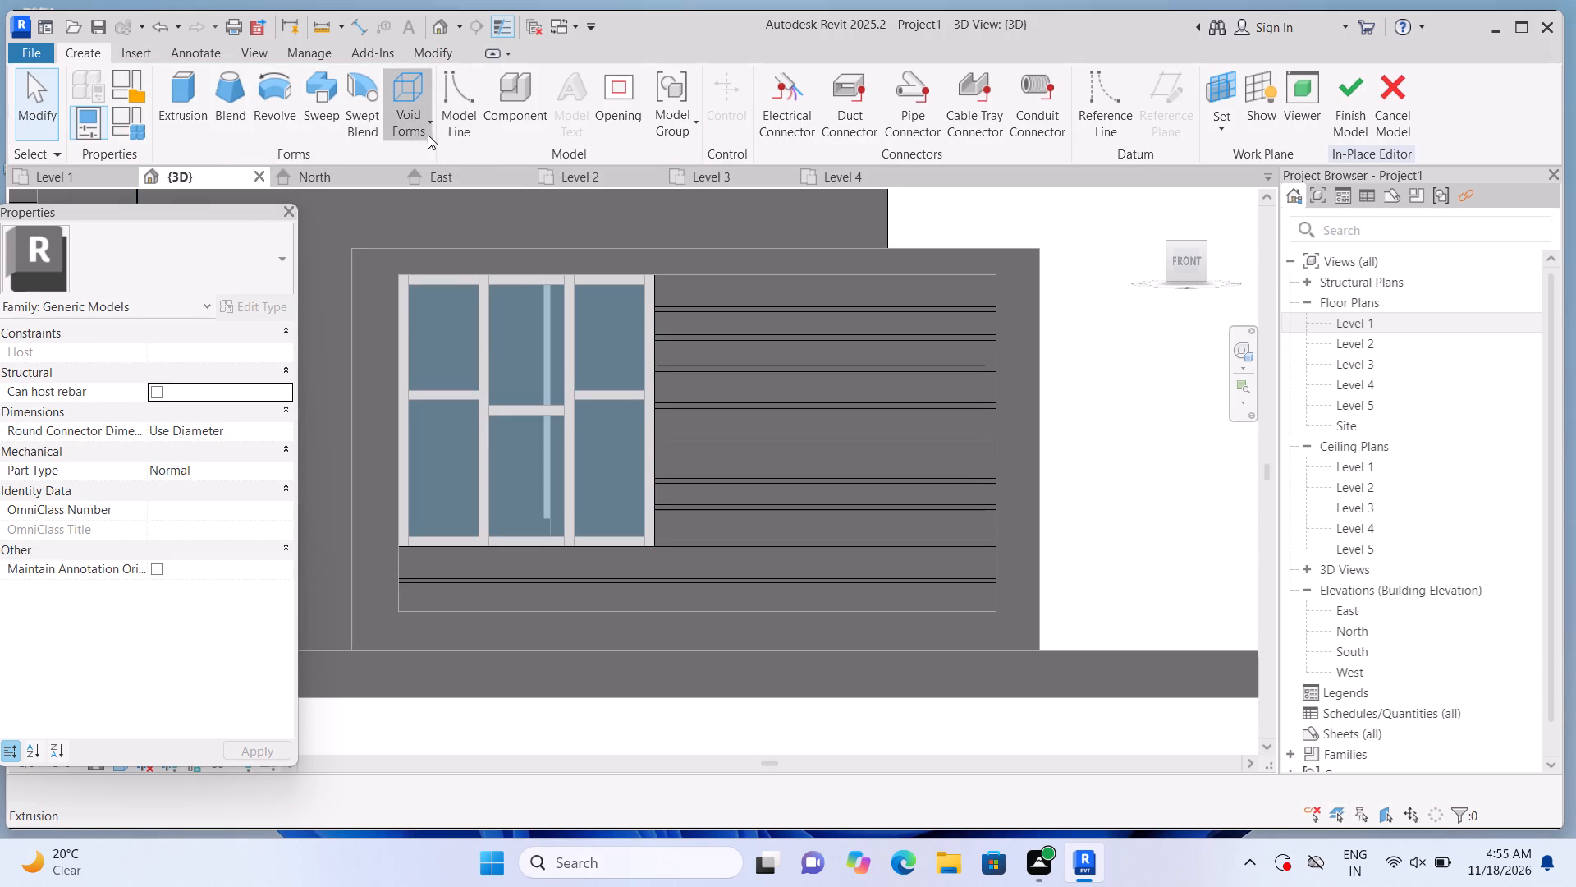
{"action": "left_click", "coordinate": [430, 153]}
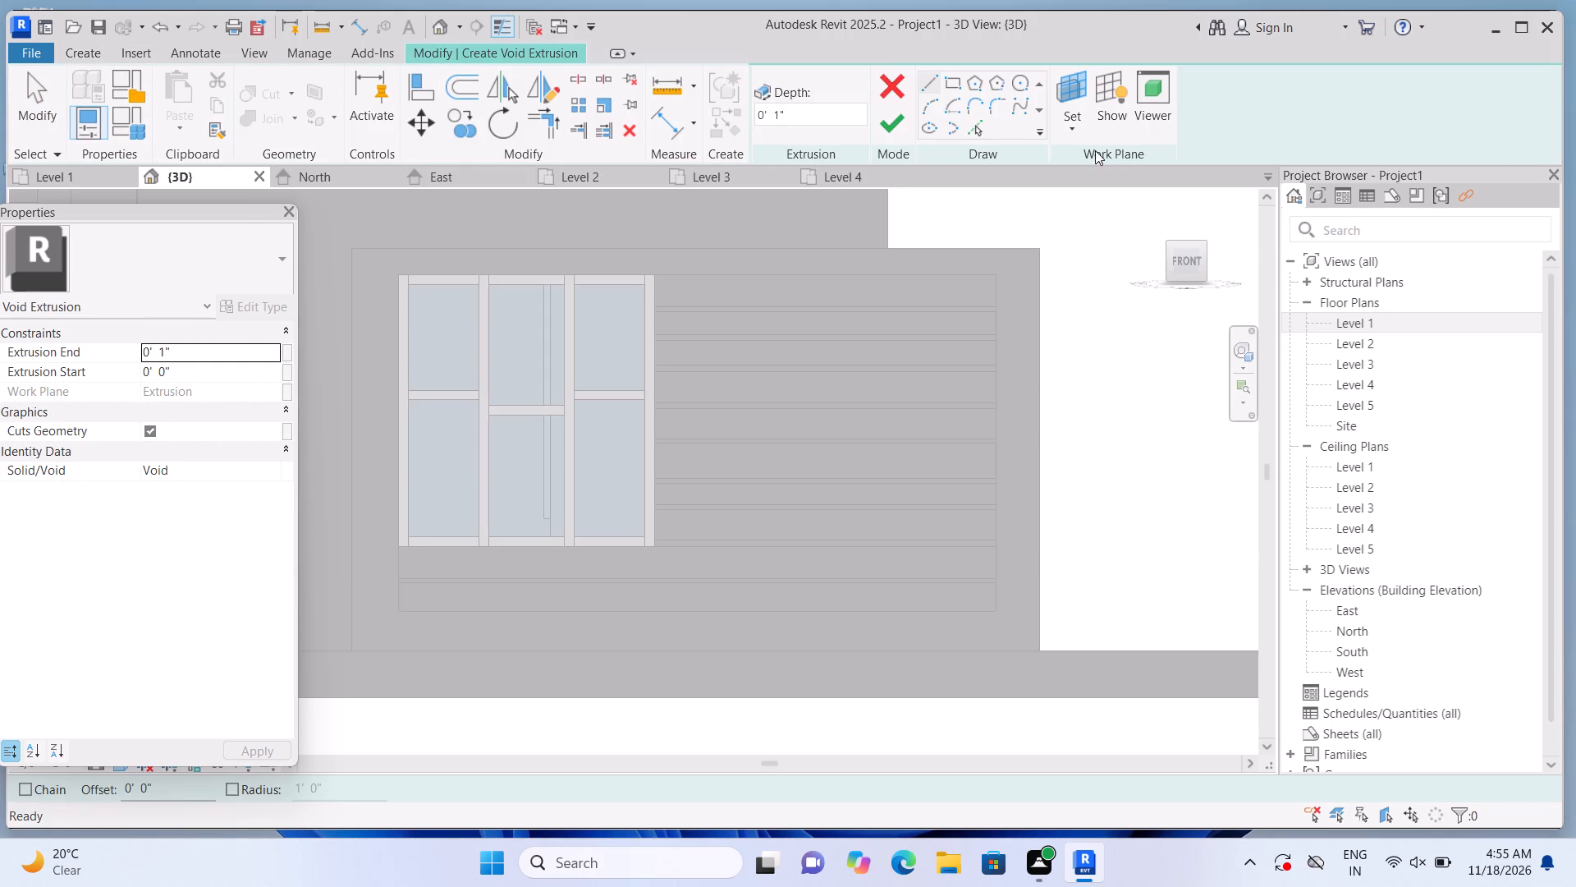
{"action": "left_click", "coordinate": [1069, 123]}
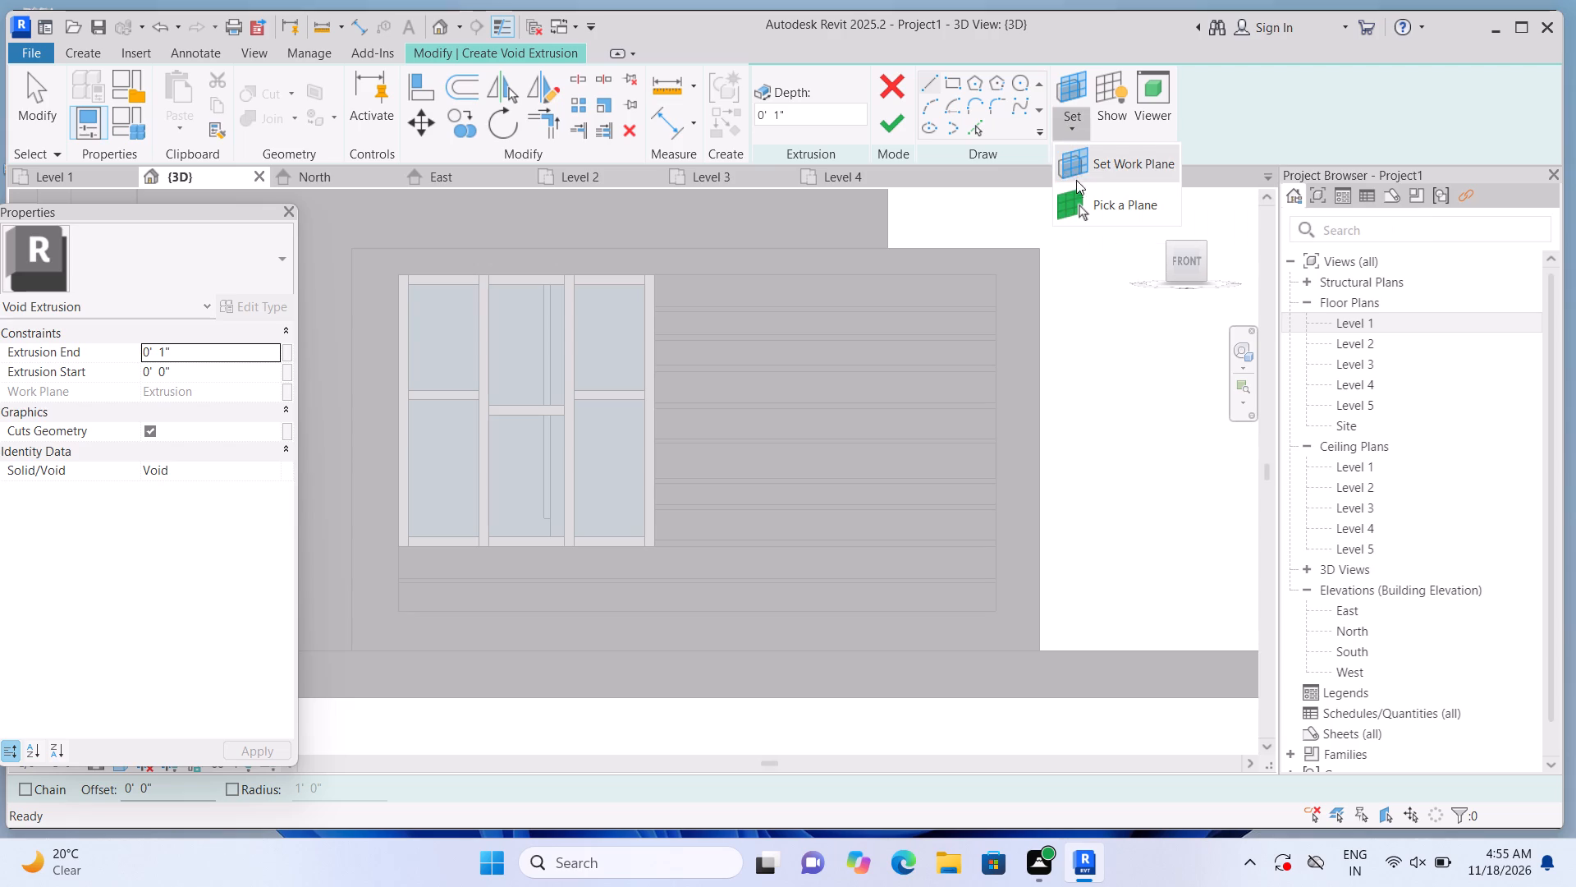
{"action": "left_click", "coordinate": [1076, 185]}
{"action": "left_click", "coordinate": [949, 371]}
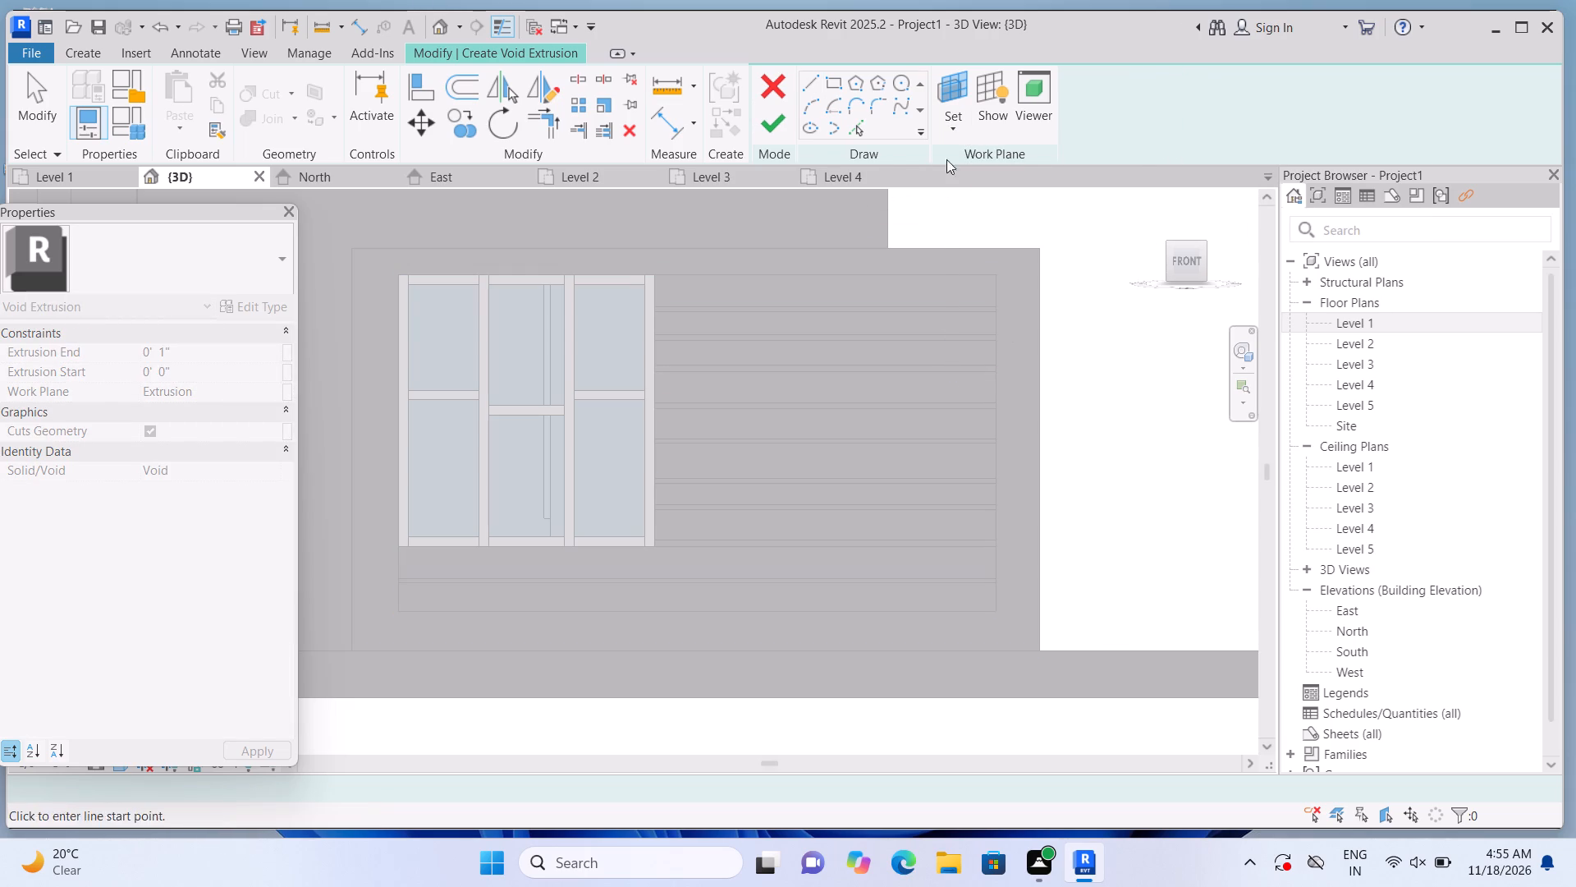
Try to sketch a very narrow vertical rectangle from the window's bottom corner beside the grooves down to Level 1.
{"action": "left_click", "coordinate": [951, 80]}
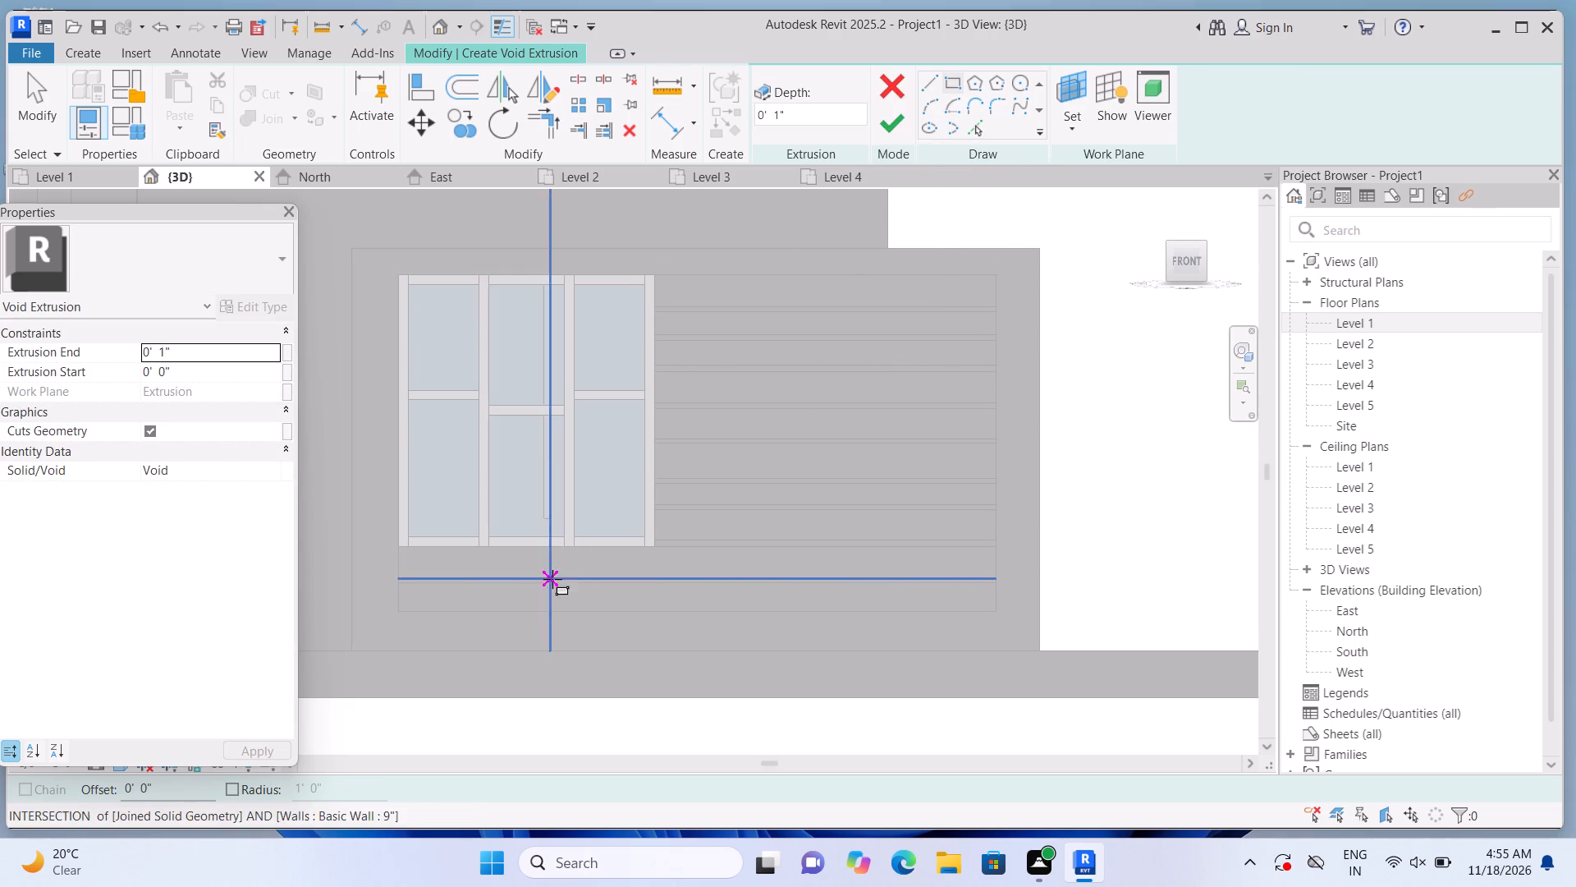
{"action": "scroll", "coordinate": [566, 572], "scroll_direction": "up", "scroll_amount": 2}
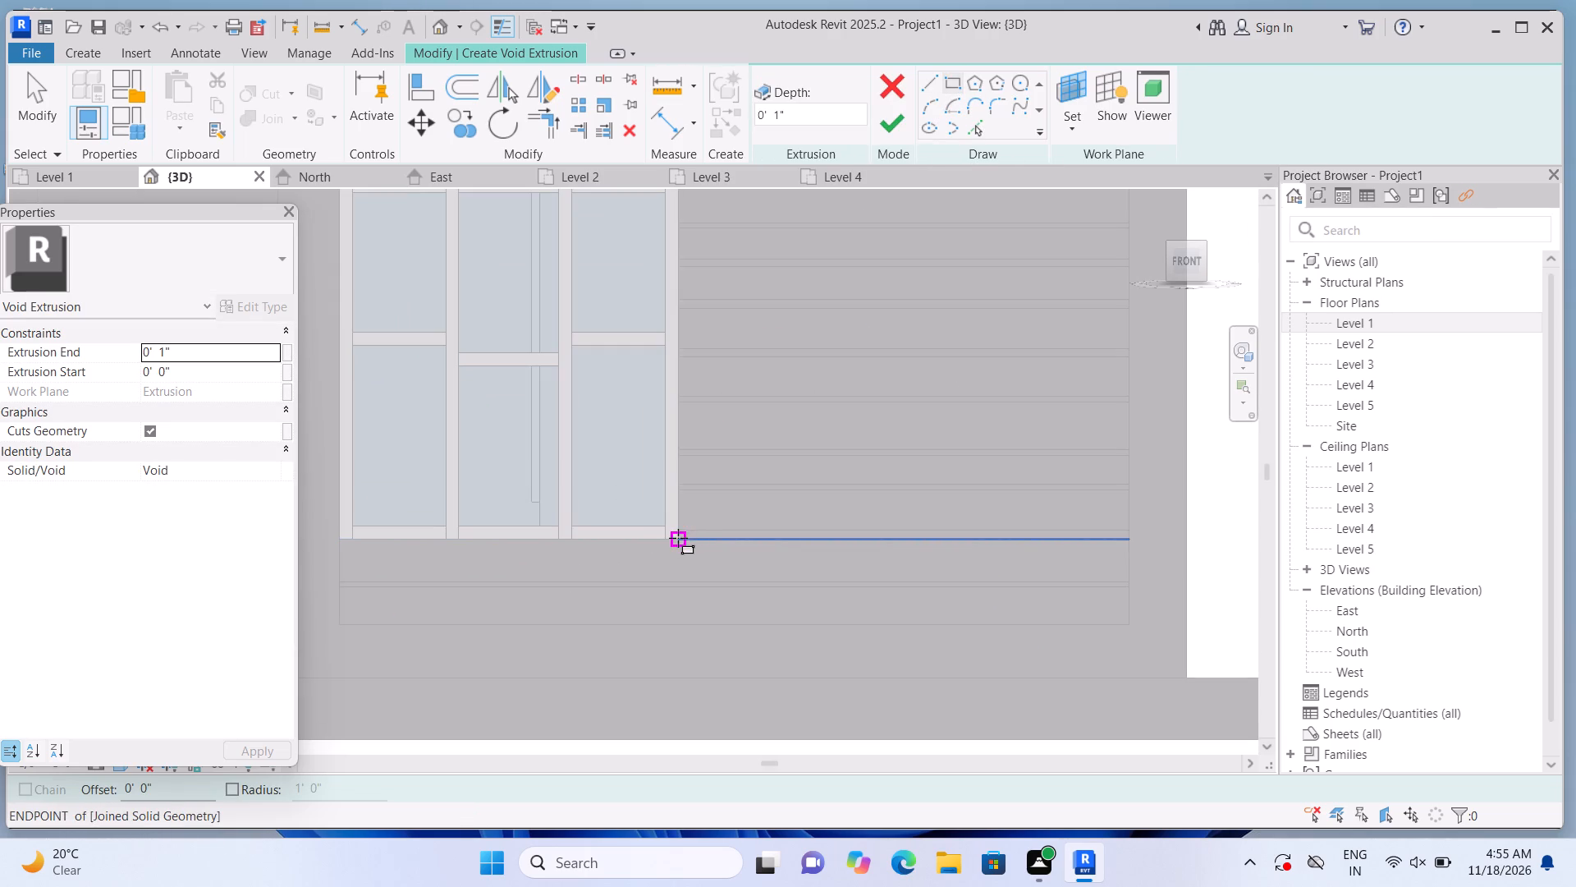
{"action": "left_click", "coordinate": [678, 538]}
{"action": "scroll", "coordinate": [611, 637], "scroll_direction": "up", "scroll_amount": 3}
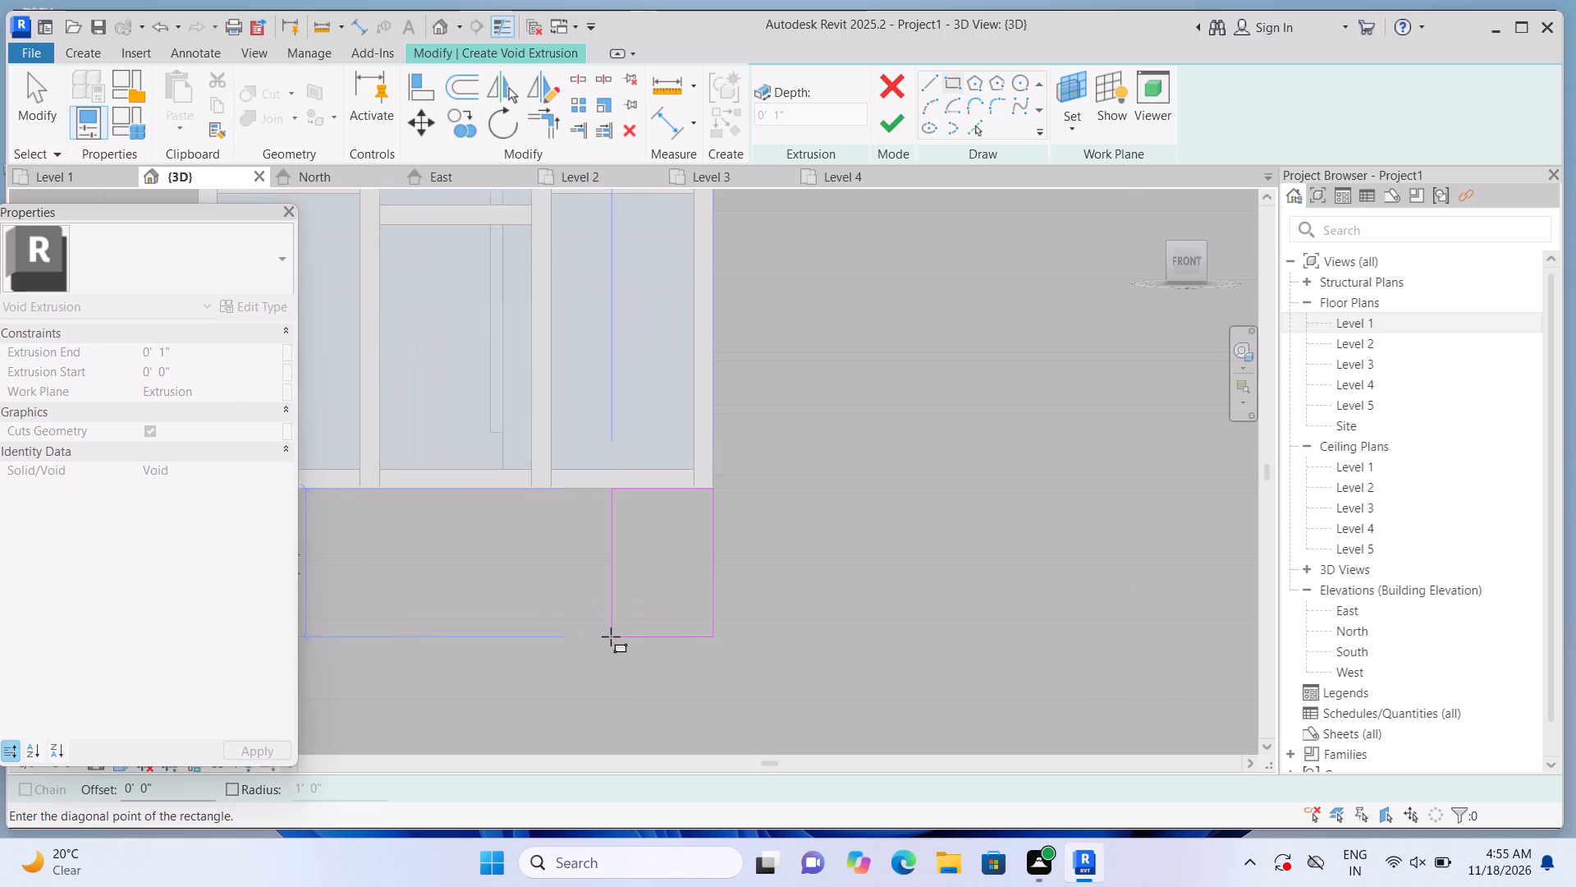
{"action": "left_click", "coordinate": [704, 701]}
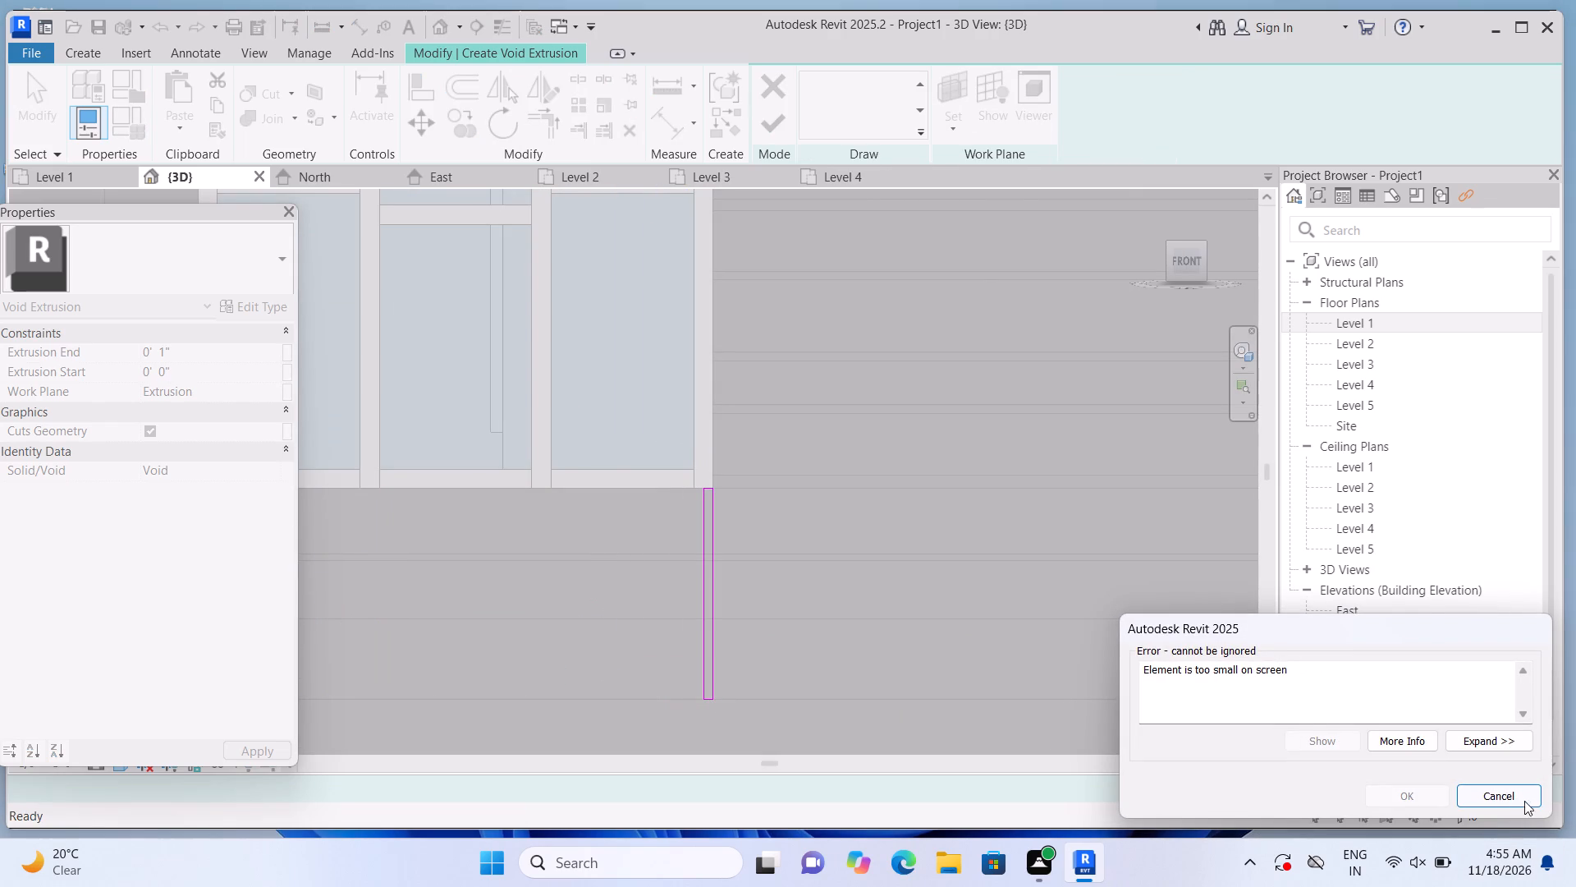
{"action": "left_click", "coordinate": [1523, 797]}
Sketch a vertical rectangle about 1 1/2" wide and 2' 2 15/16" high from the window's bottom corner beside the grooves down to Level 1.
{"action": "left_click", "coordinate": [837, 85]}
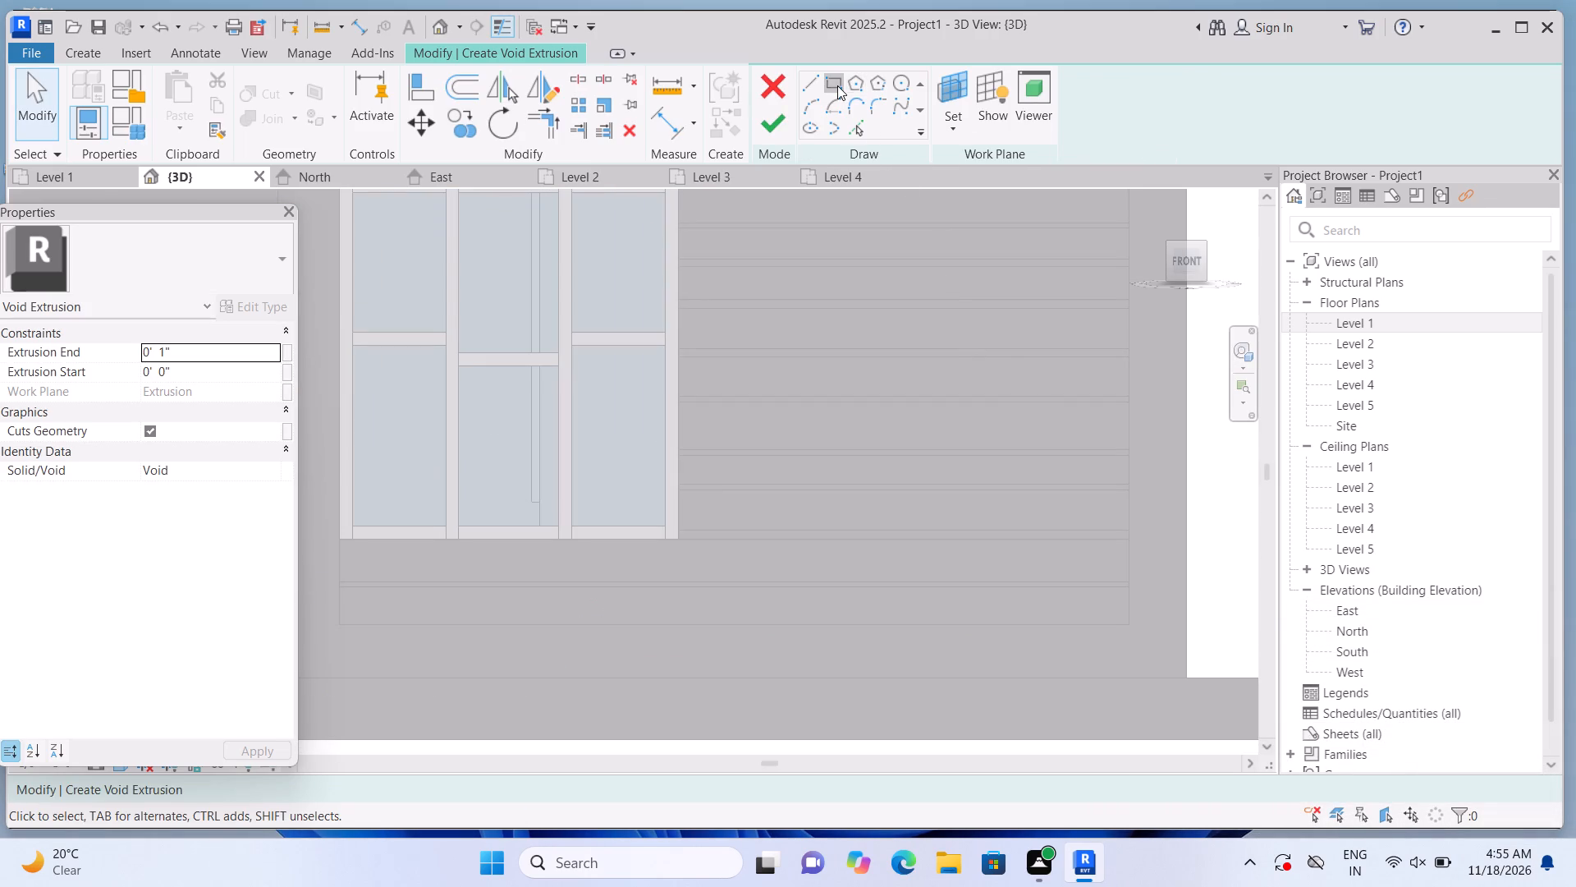
{"action": "left_click", "coordinate": [682, 536]}
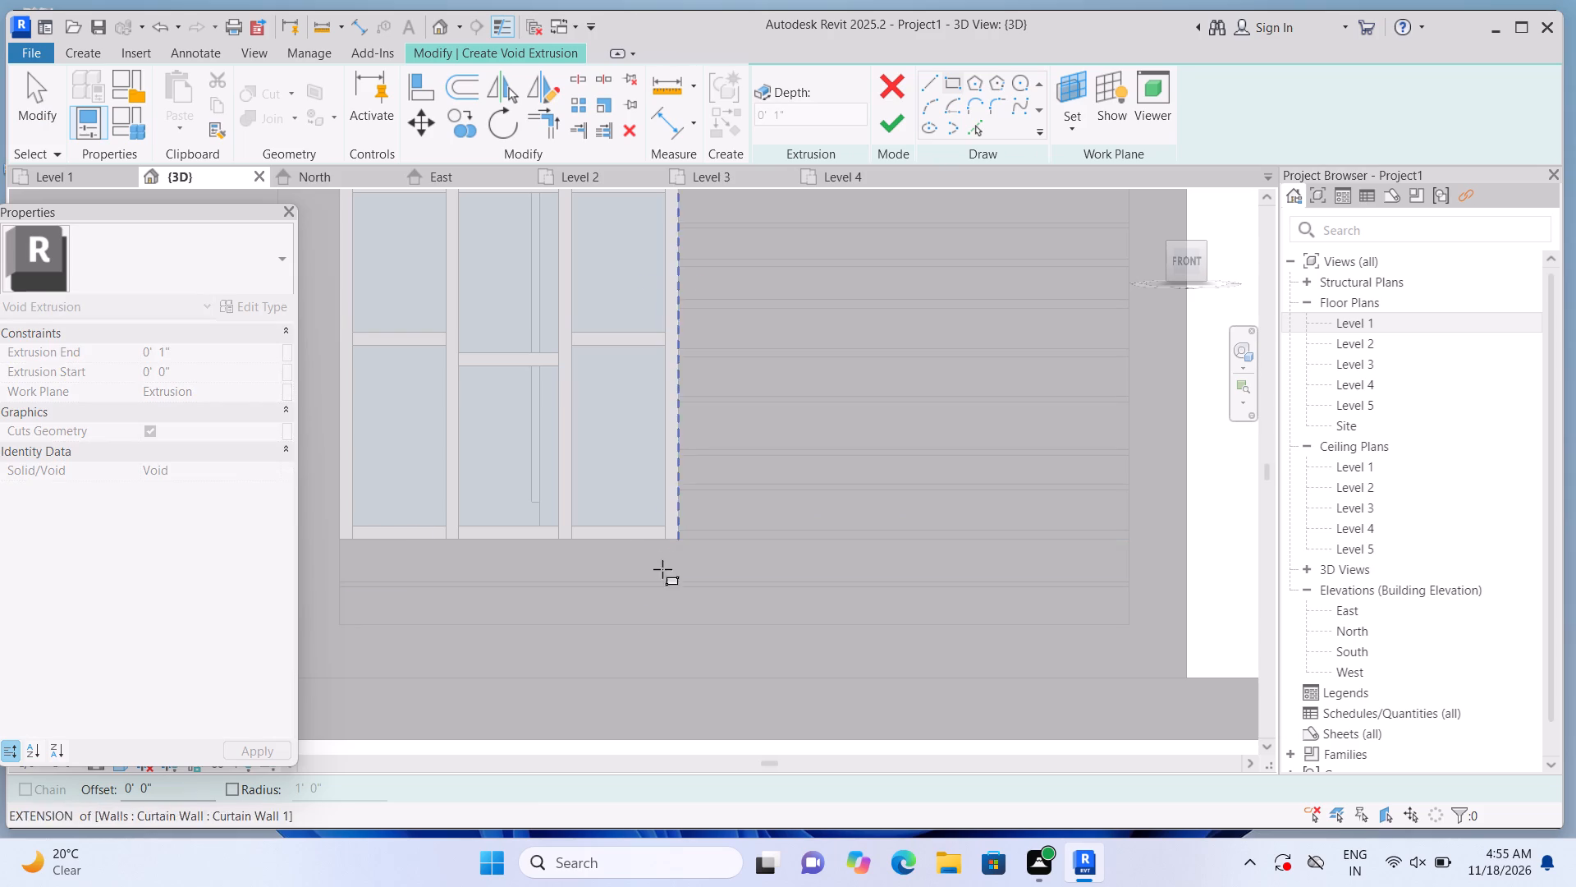
{"action": "scroll", "coordinate": [644, 665], "scroll_direction": "up", "scroll_amount": 2}
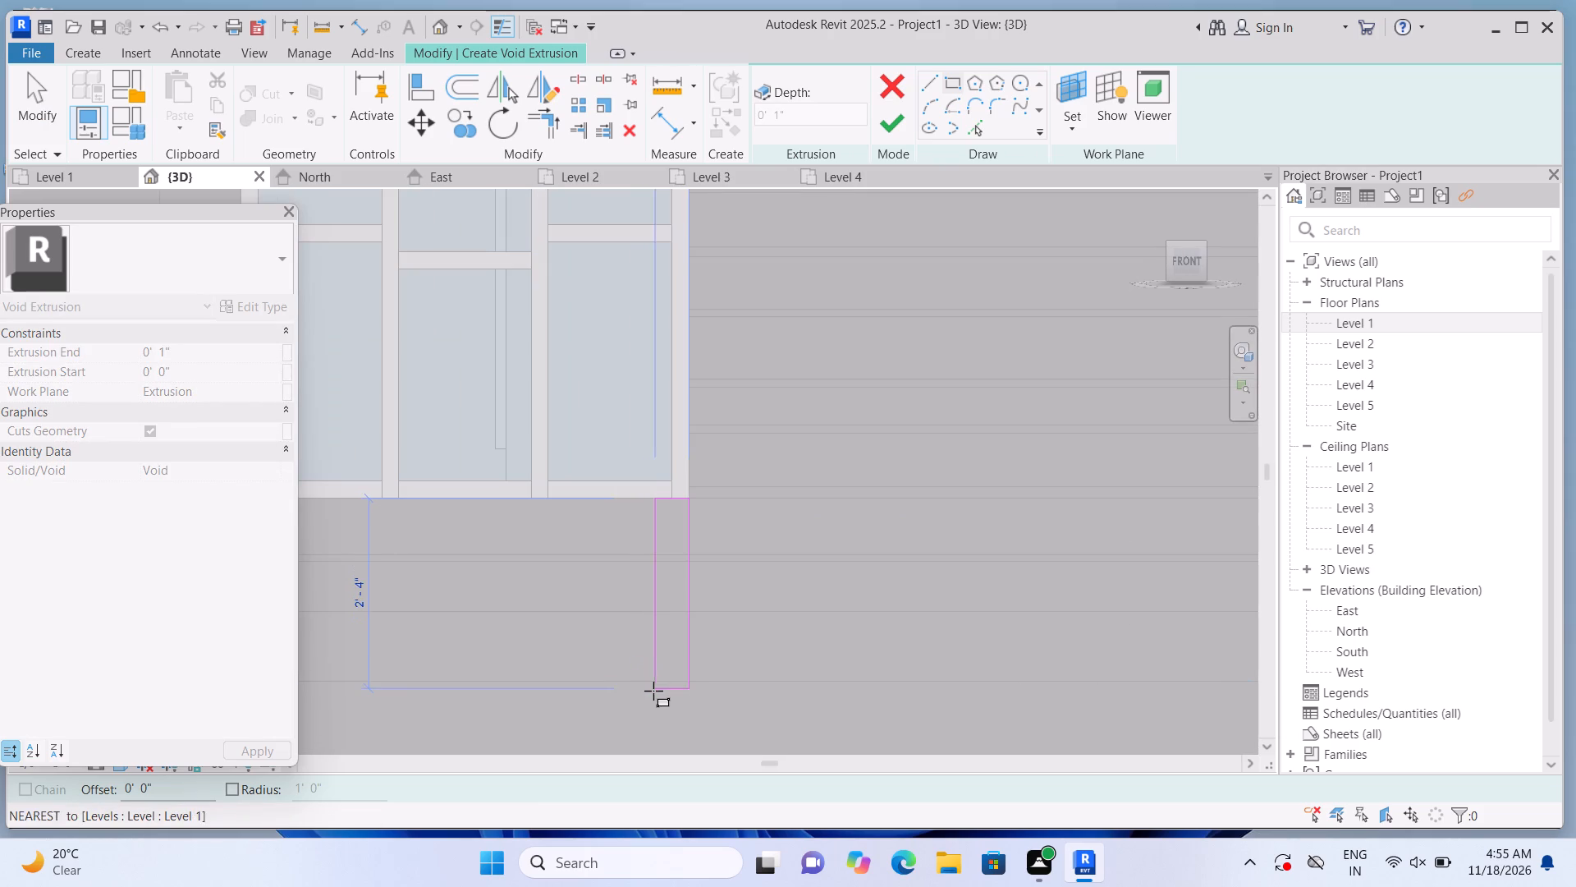
{"action": "left_click", "coordinate": [679, 682]}
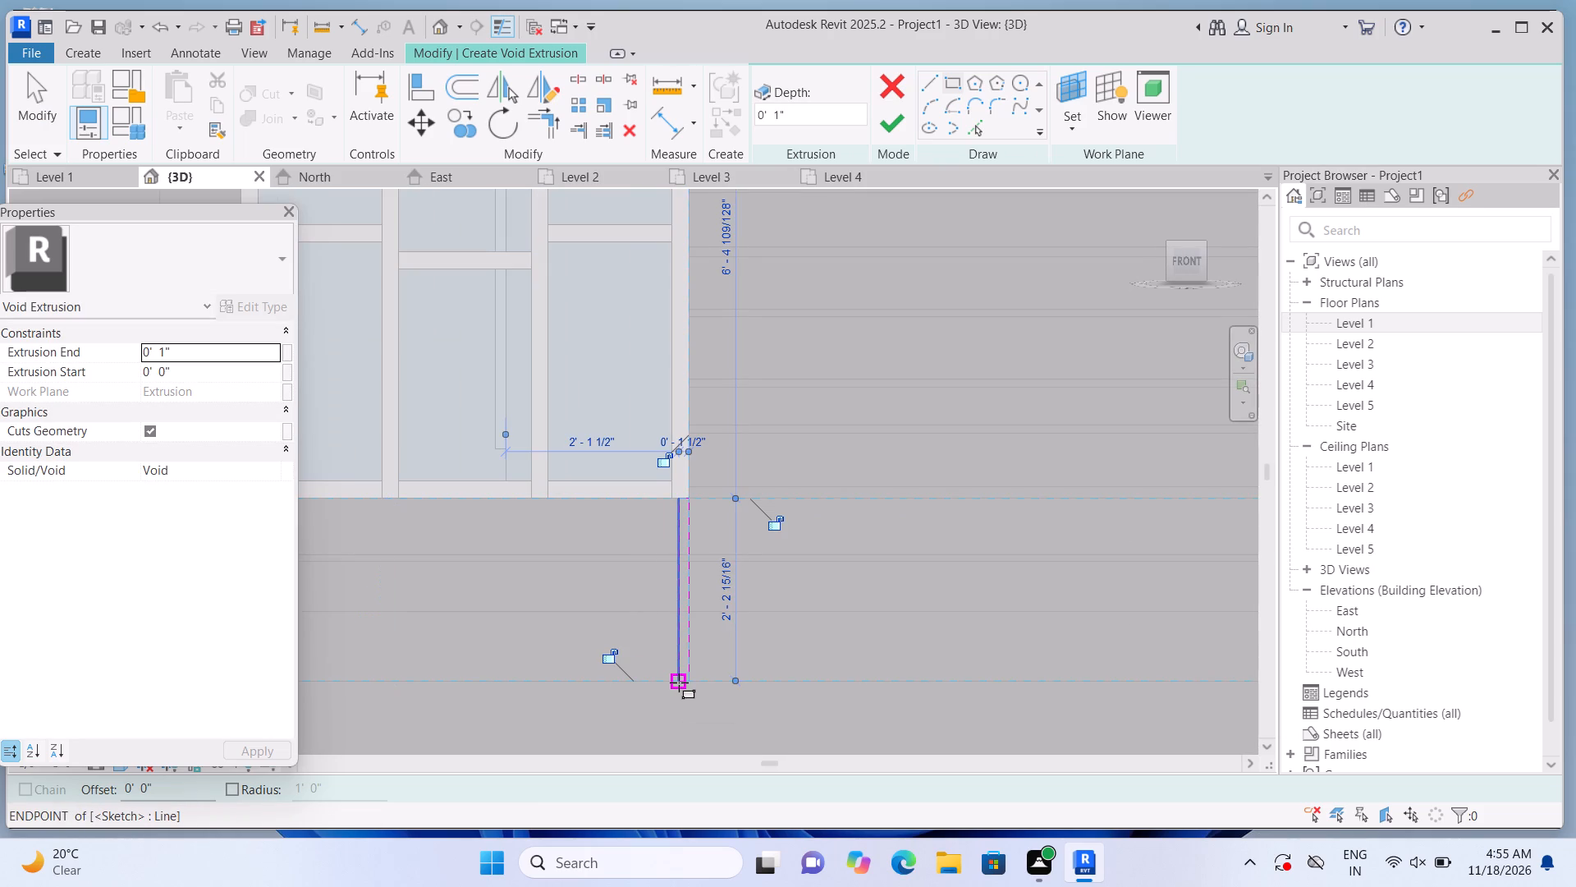
{"action": "key", "text": "Escape"}
{"action": "scroll", "coordinate": [685, 682], "scroll_direction": "down", "scroll_amount": 5}
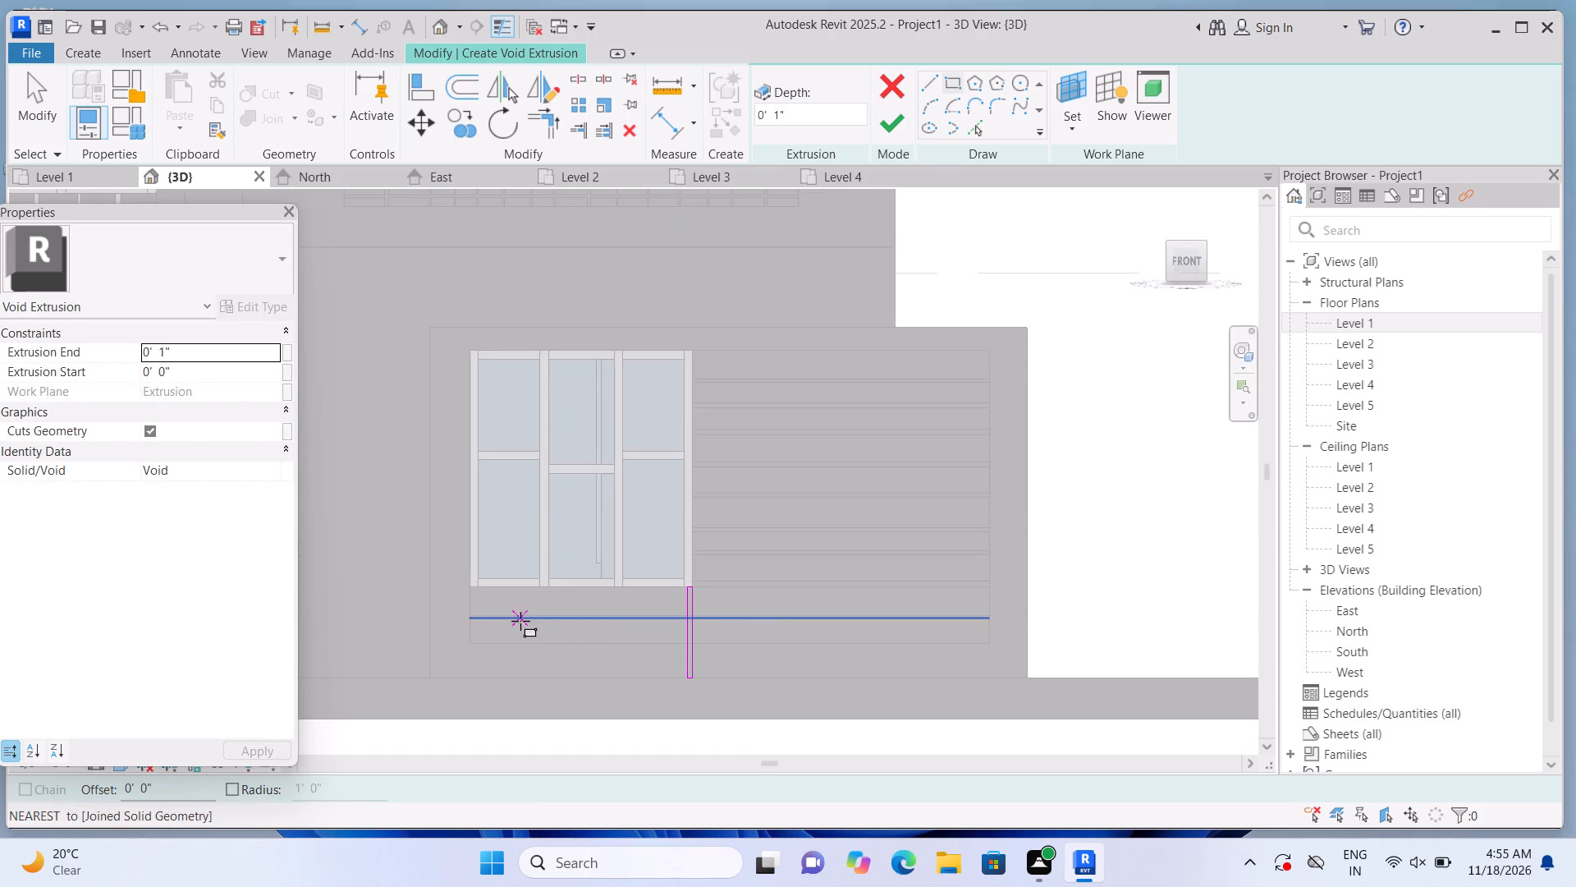
{"action": "scroll", "coordinate": [520, 621], "scroll_direction": "up", "scroll_amount": 4}
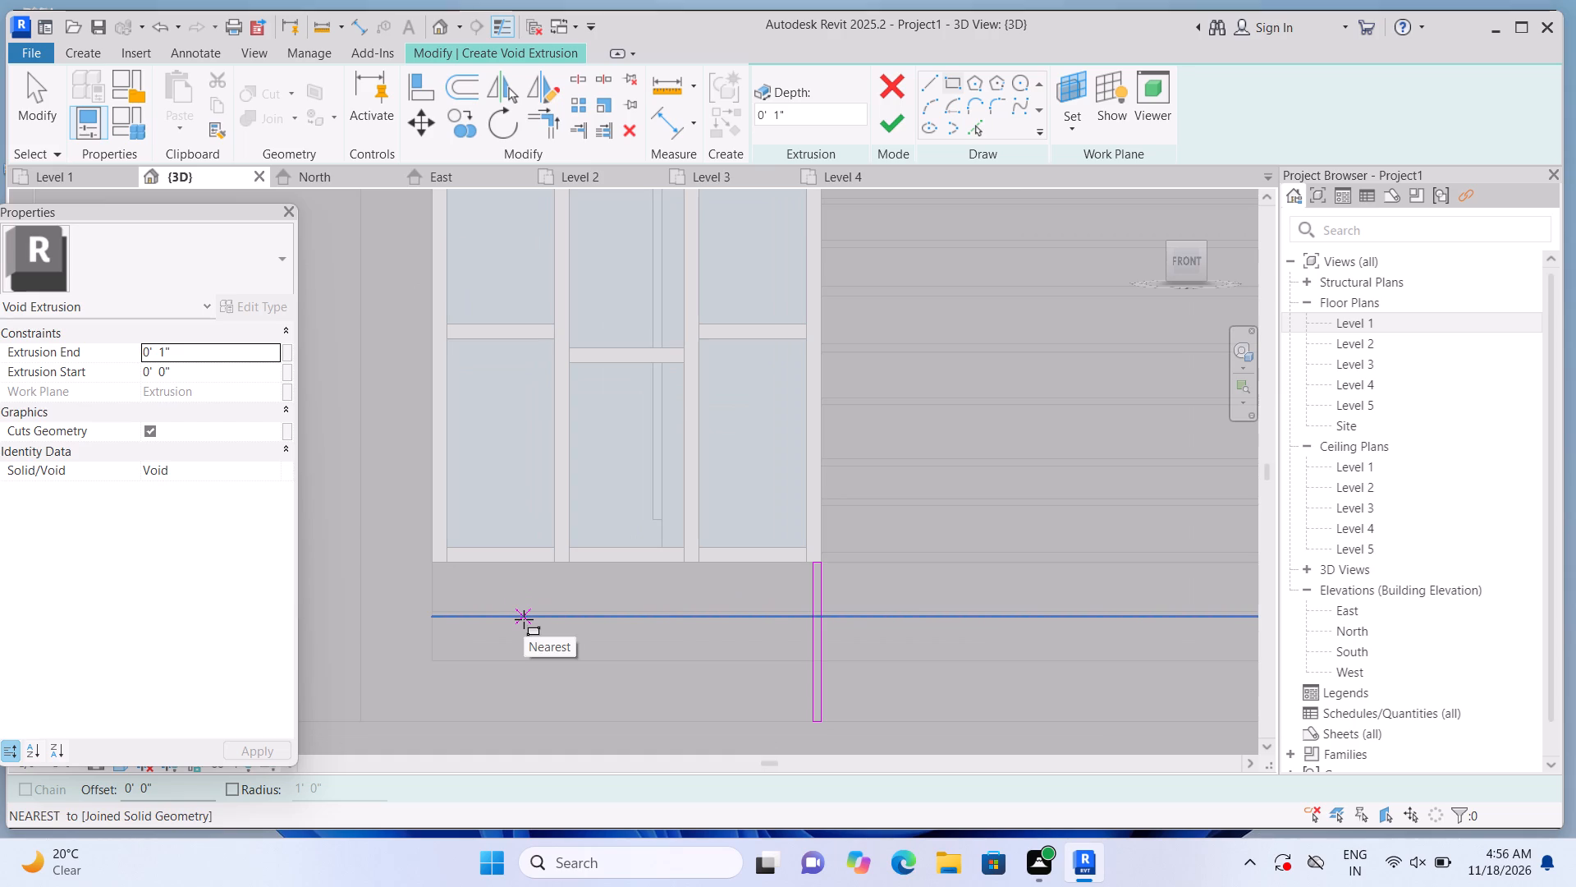
{"action": "scroll", "coordinate": [527, 615], "scroll_direction": "down", "scroll_amount": 1}
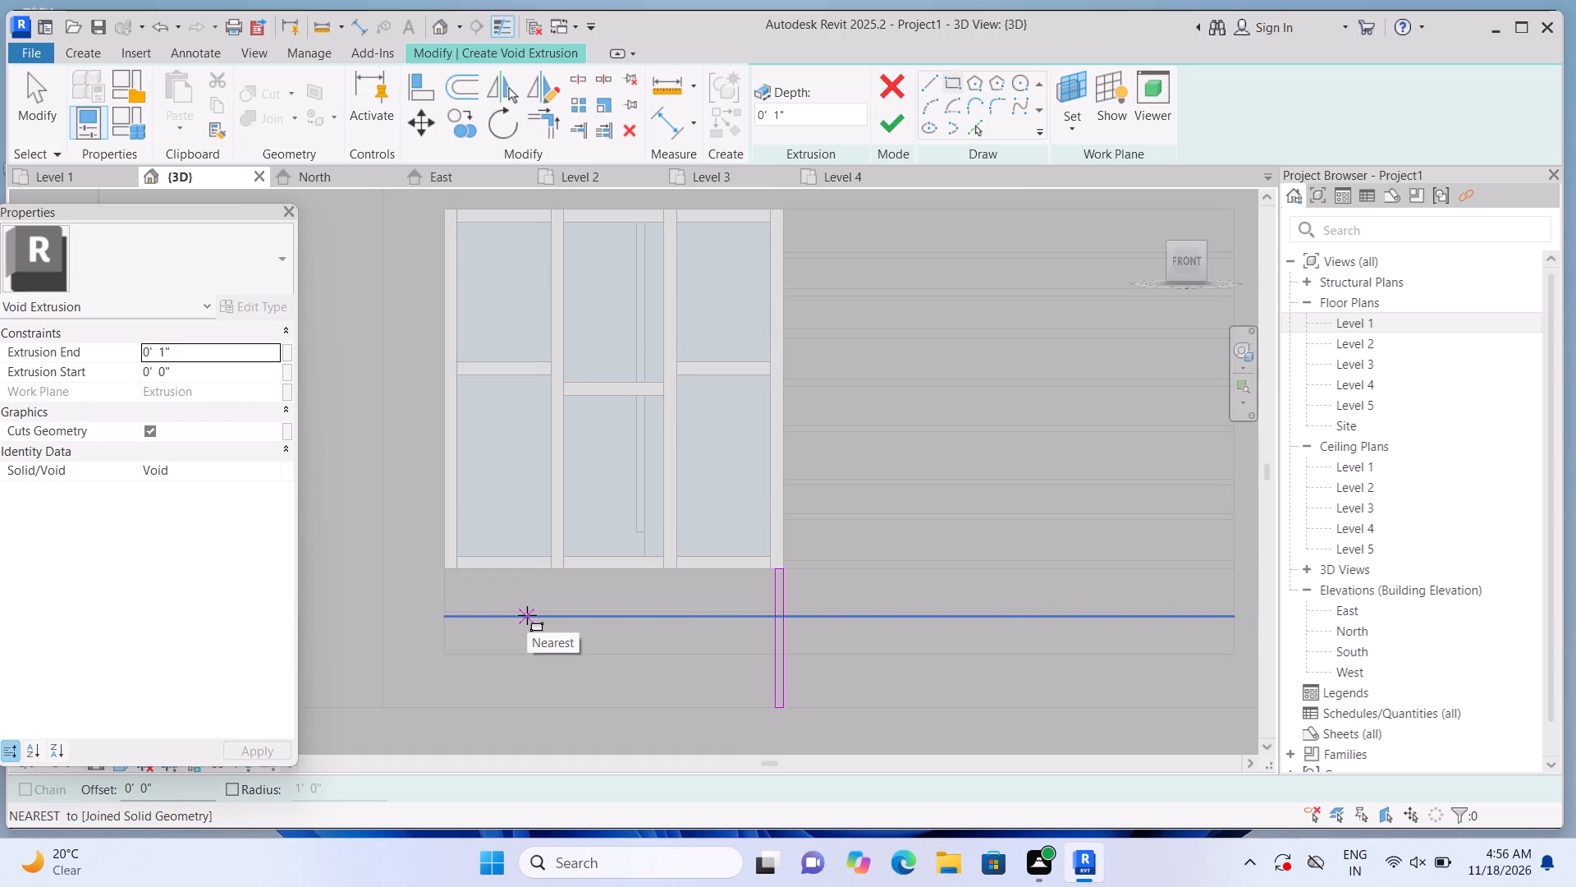
{"action": "scroll", "coordinate": [527, 615], "scroll_direction": "down", "scroll_amount": 3}
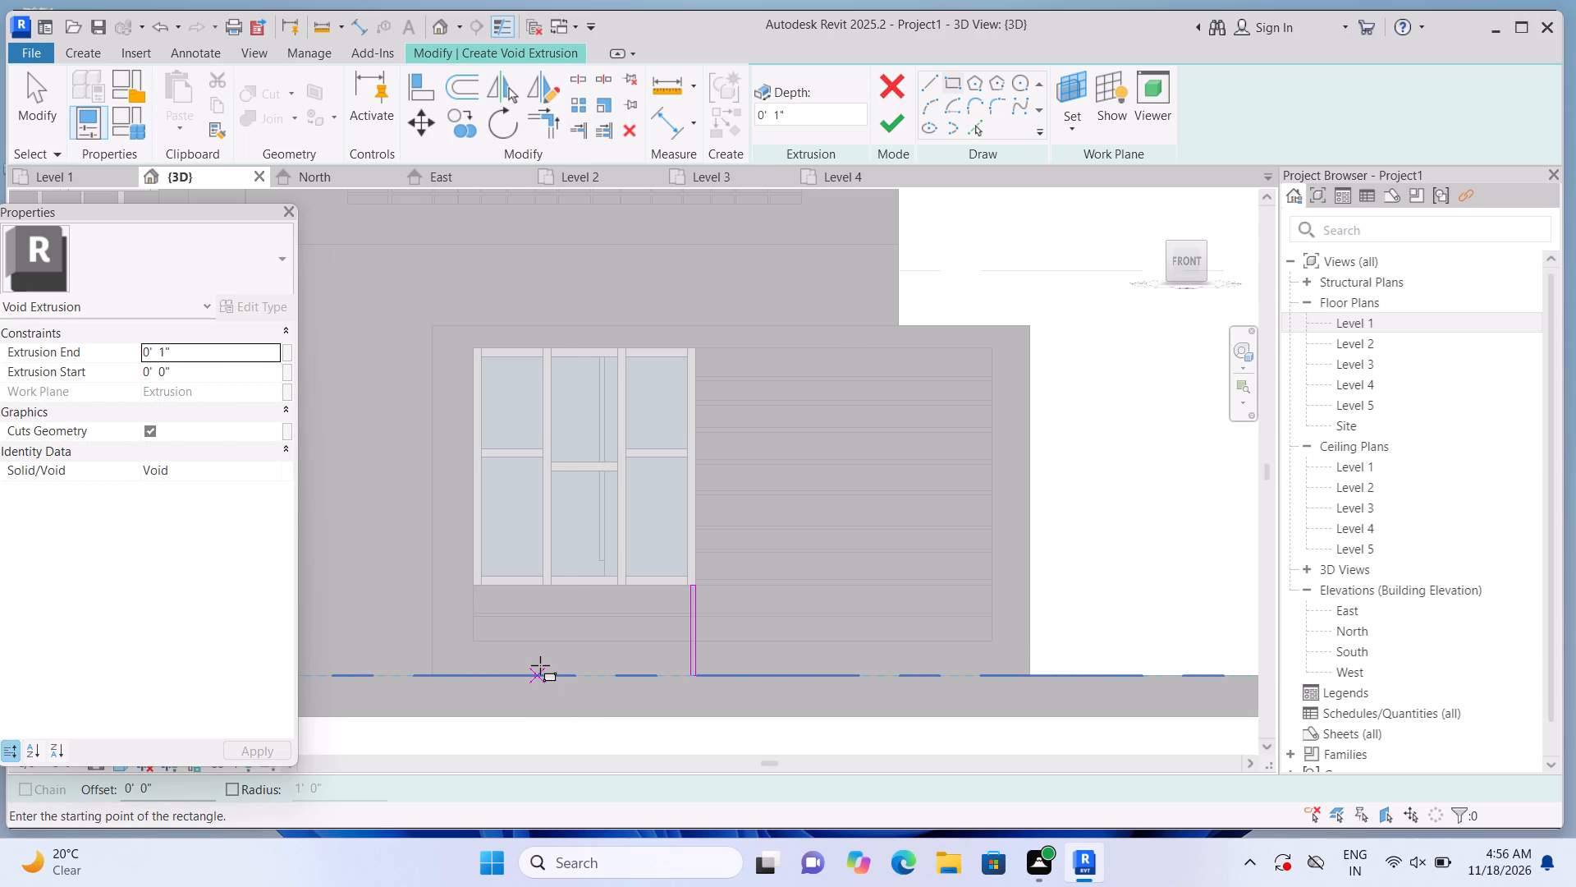
{"action": "scroll", "coordinate": [540, 633], "scroll_direction": "up", "scroll_amount": 1}
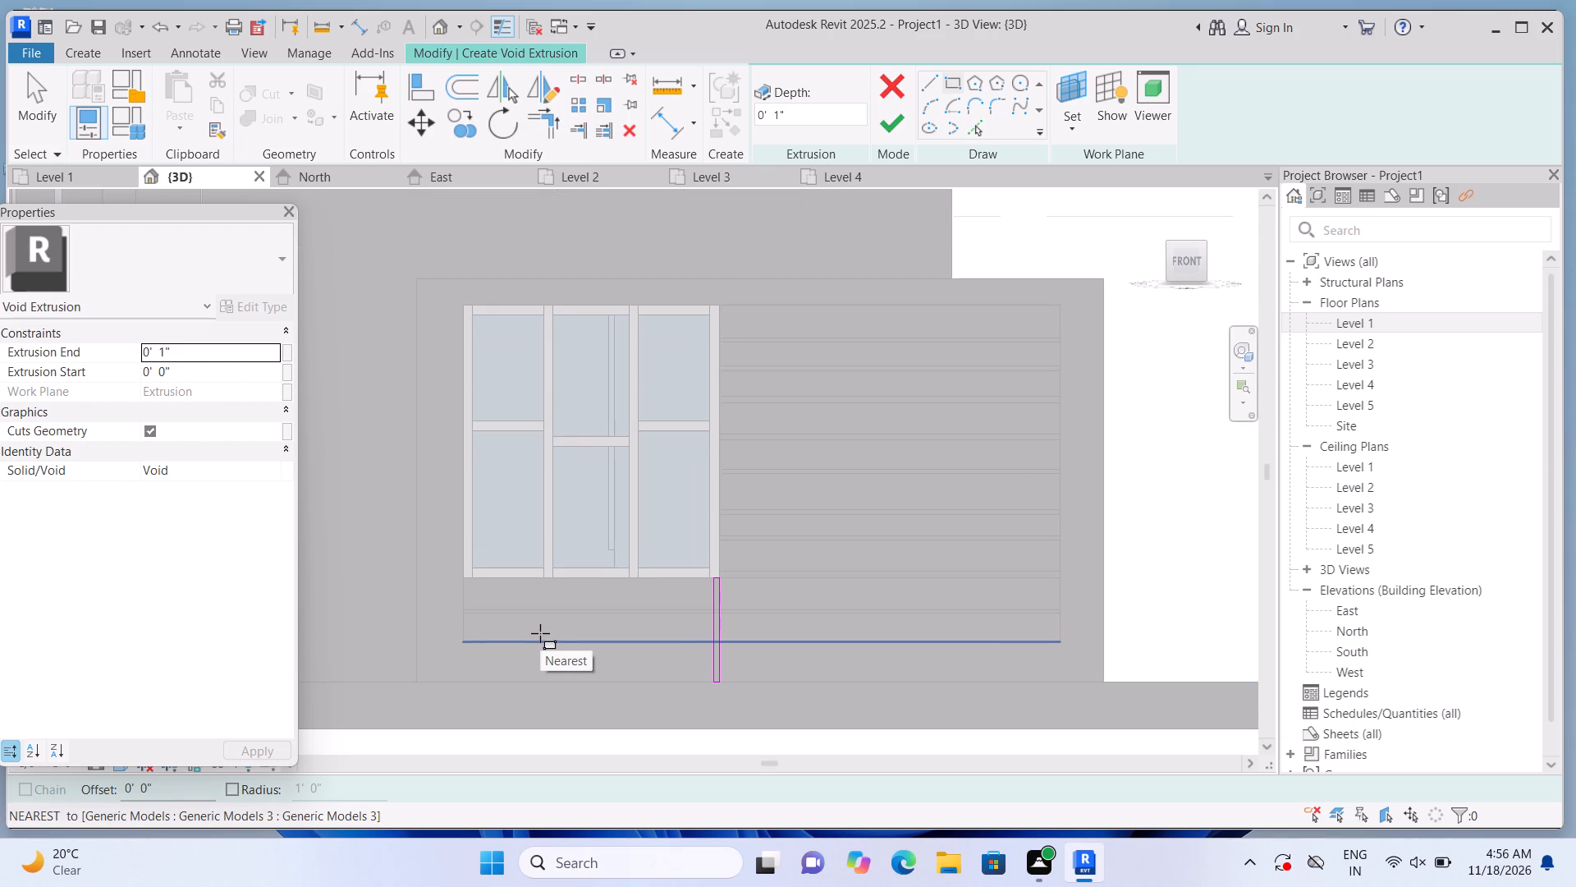
{"action": "key", "text": "Escape"}
{"action": "key", "text": "Escape"}
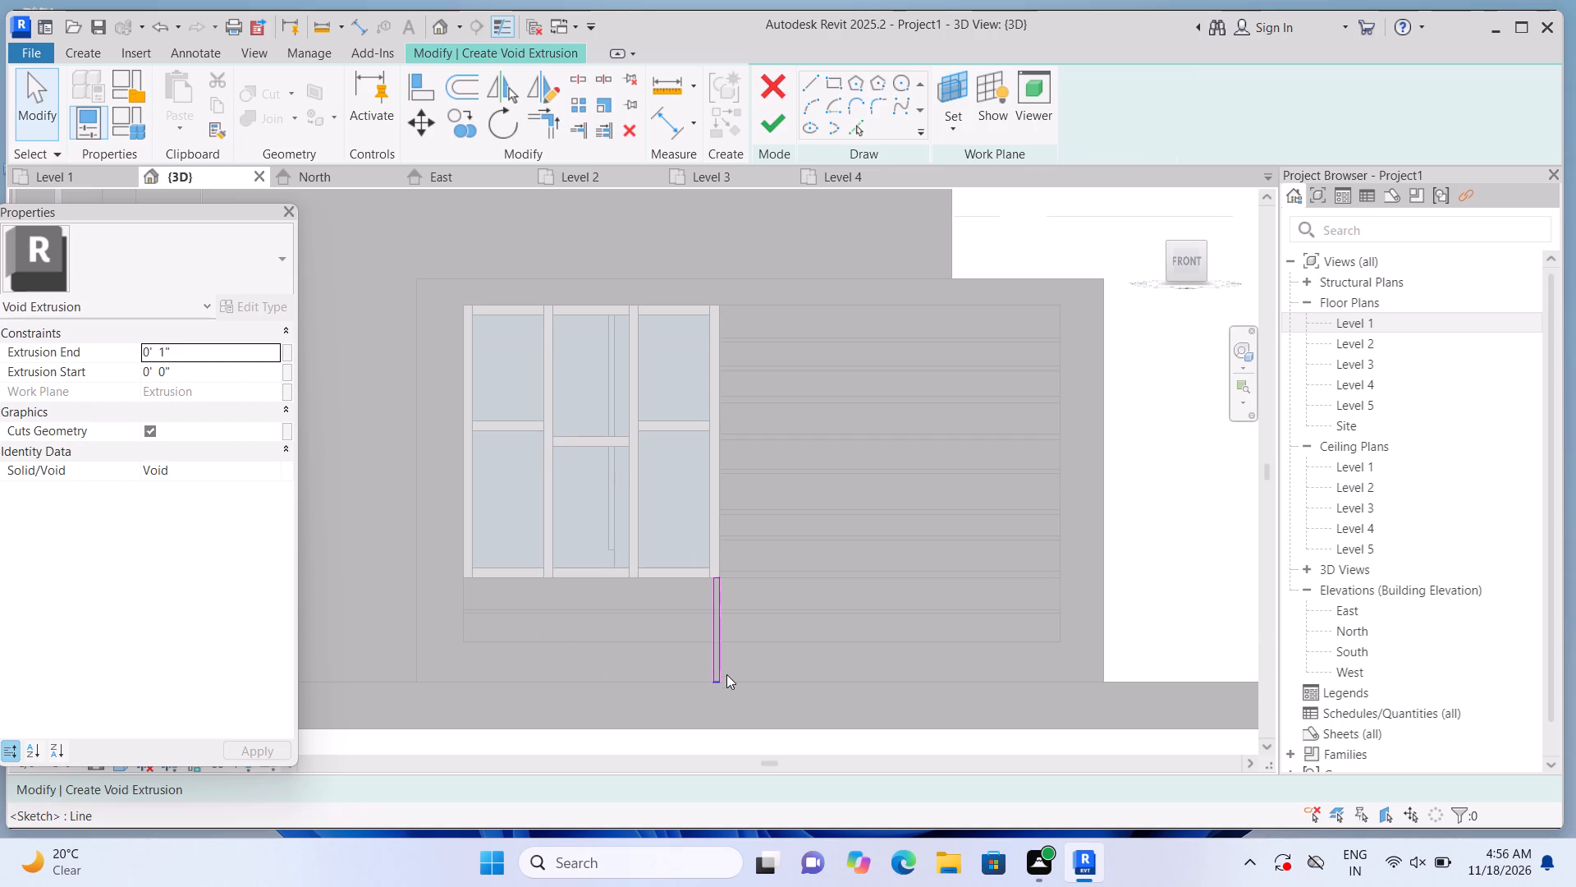
Sketch a vertical rectangle about 1 25/32" wide and 2' 2 15/16" high from the window's opposite bottom corner down to Level 1.
{"action": "left_click", "coordinate": [728, 663]}
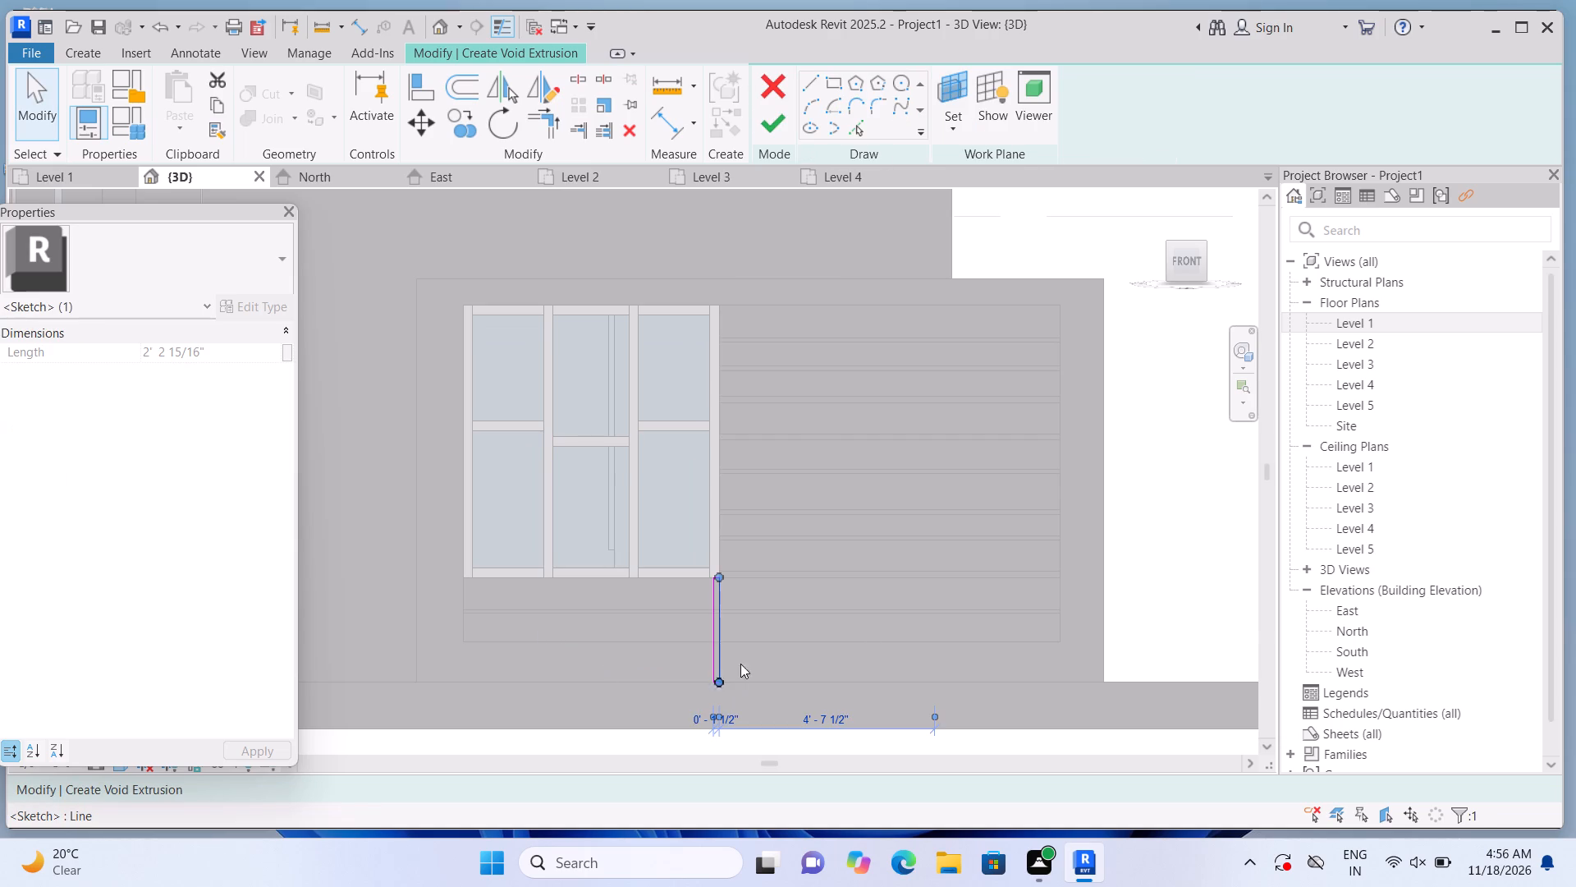
{"action": "left_click", "coordinate": [1212, 525]}
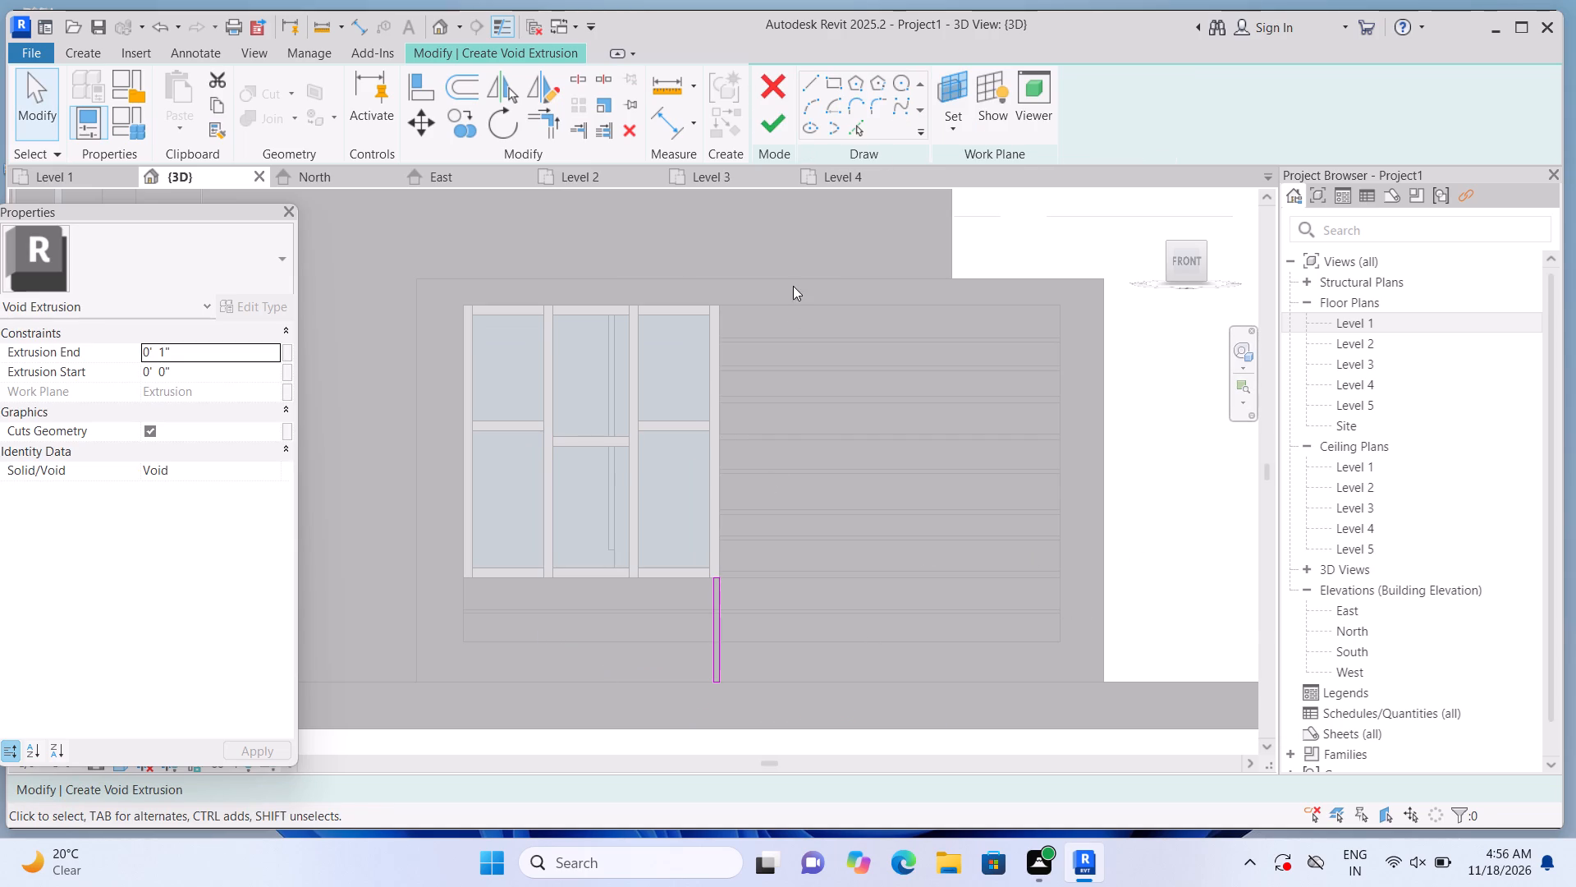
{"action": "left_click", "coordinate": [842, 81]}
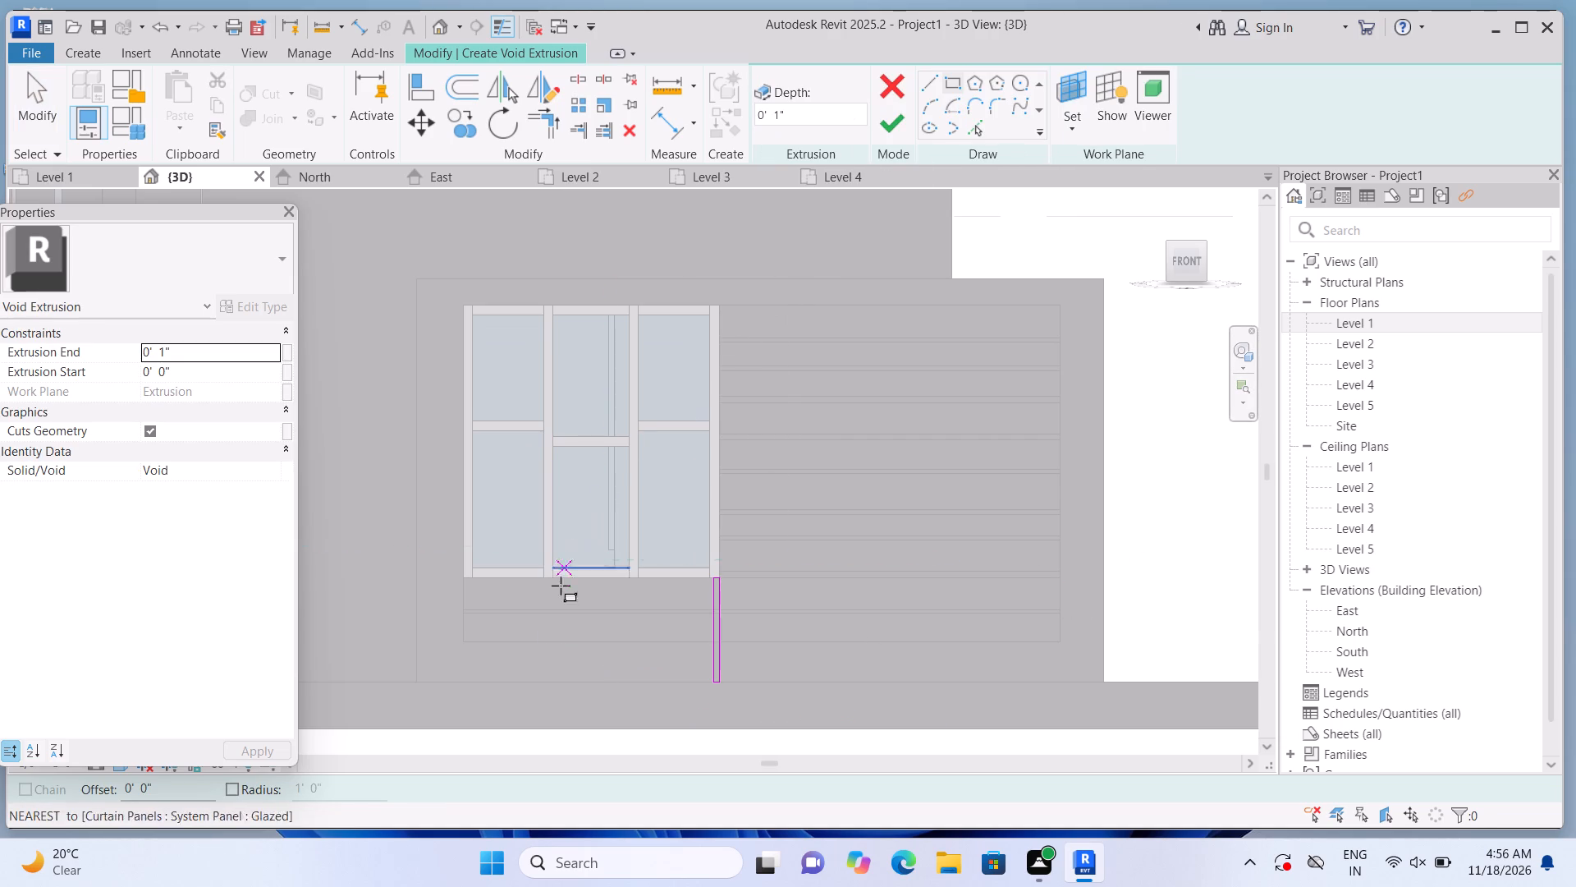
{"action": "scroll", "coordinate": [470, 646], "scroll_direction": "up", "scroll_amount": 1}
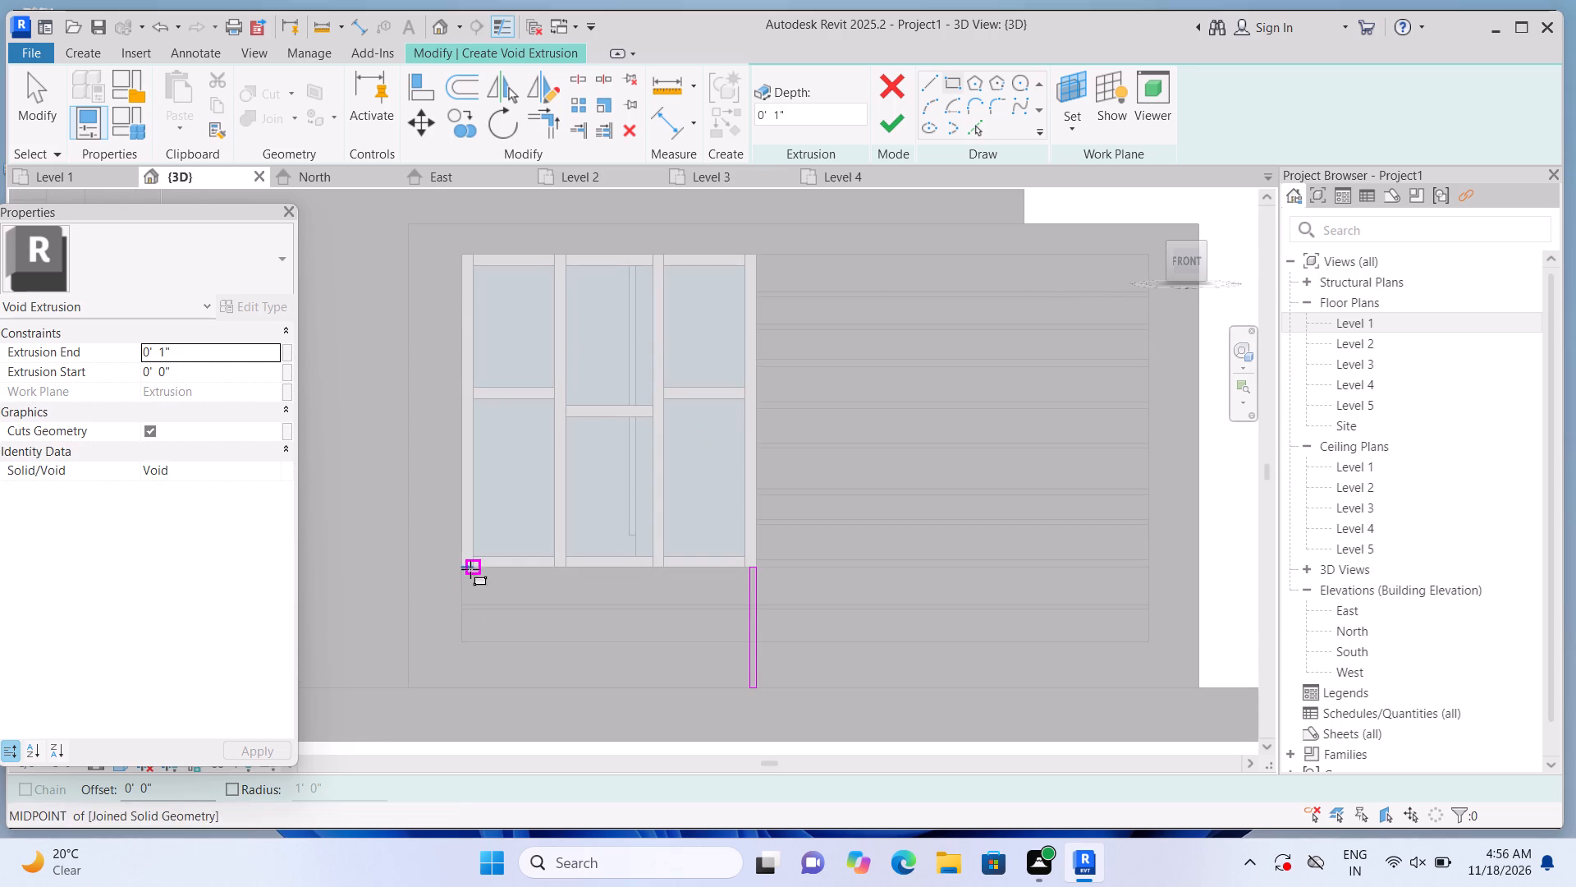
{"action": "scroll", "coordinate": [483, 659], "scroll_direction": "up", "scroll_amount": 3}
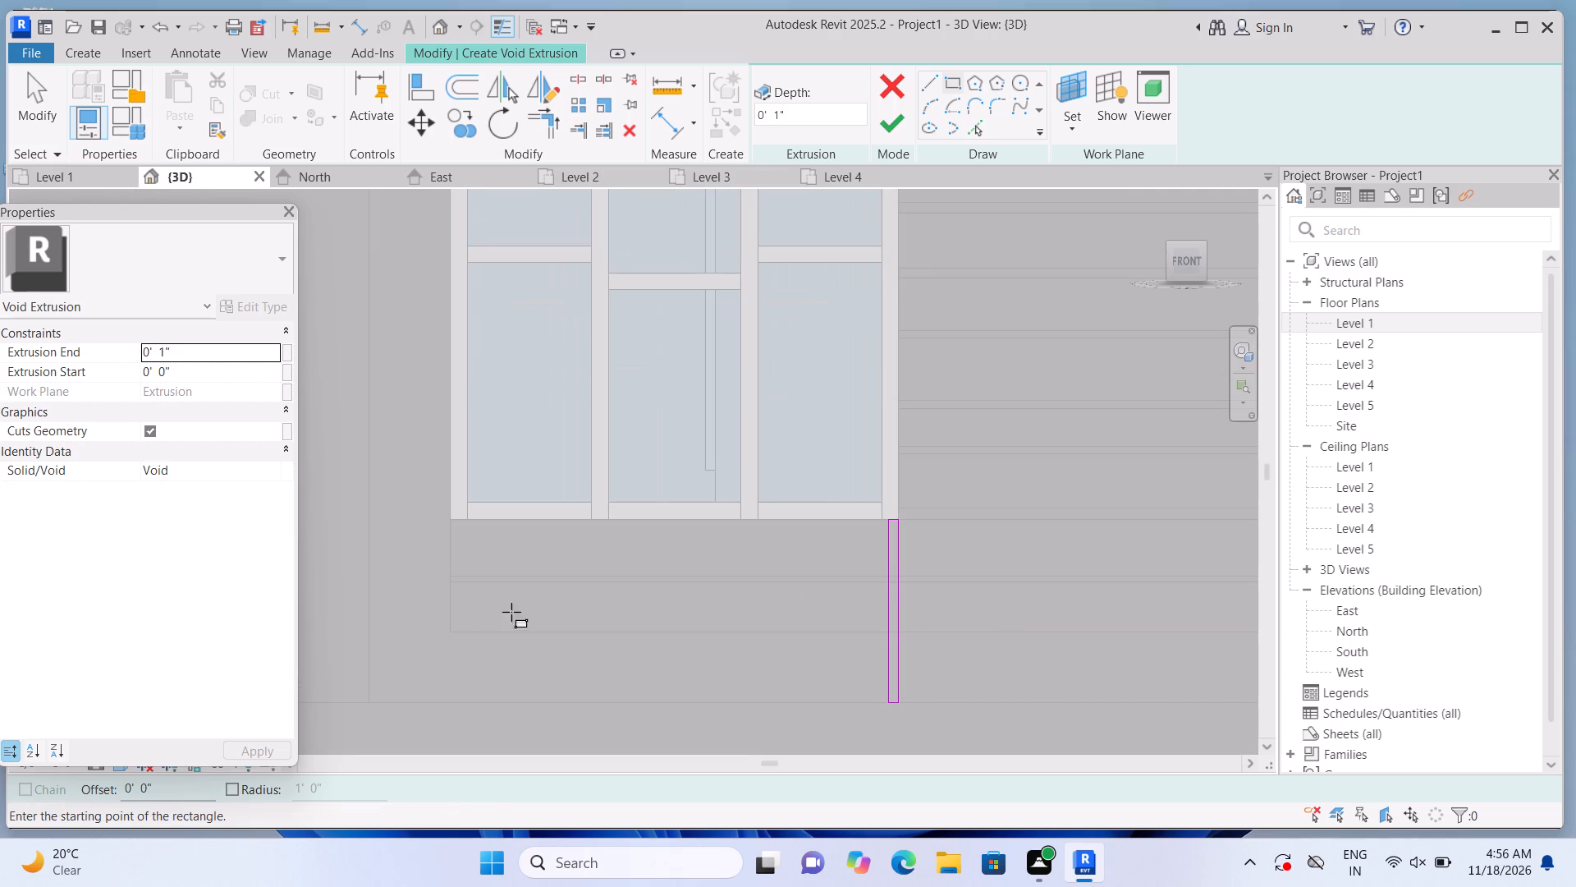
{"action": "left_click", "coordinate": [454, 521]}
{"action": "scroll", "coordinate": [470, 676], "scroll_direction": "up", "scroll_amount": 2}
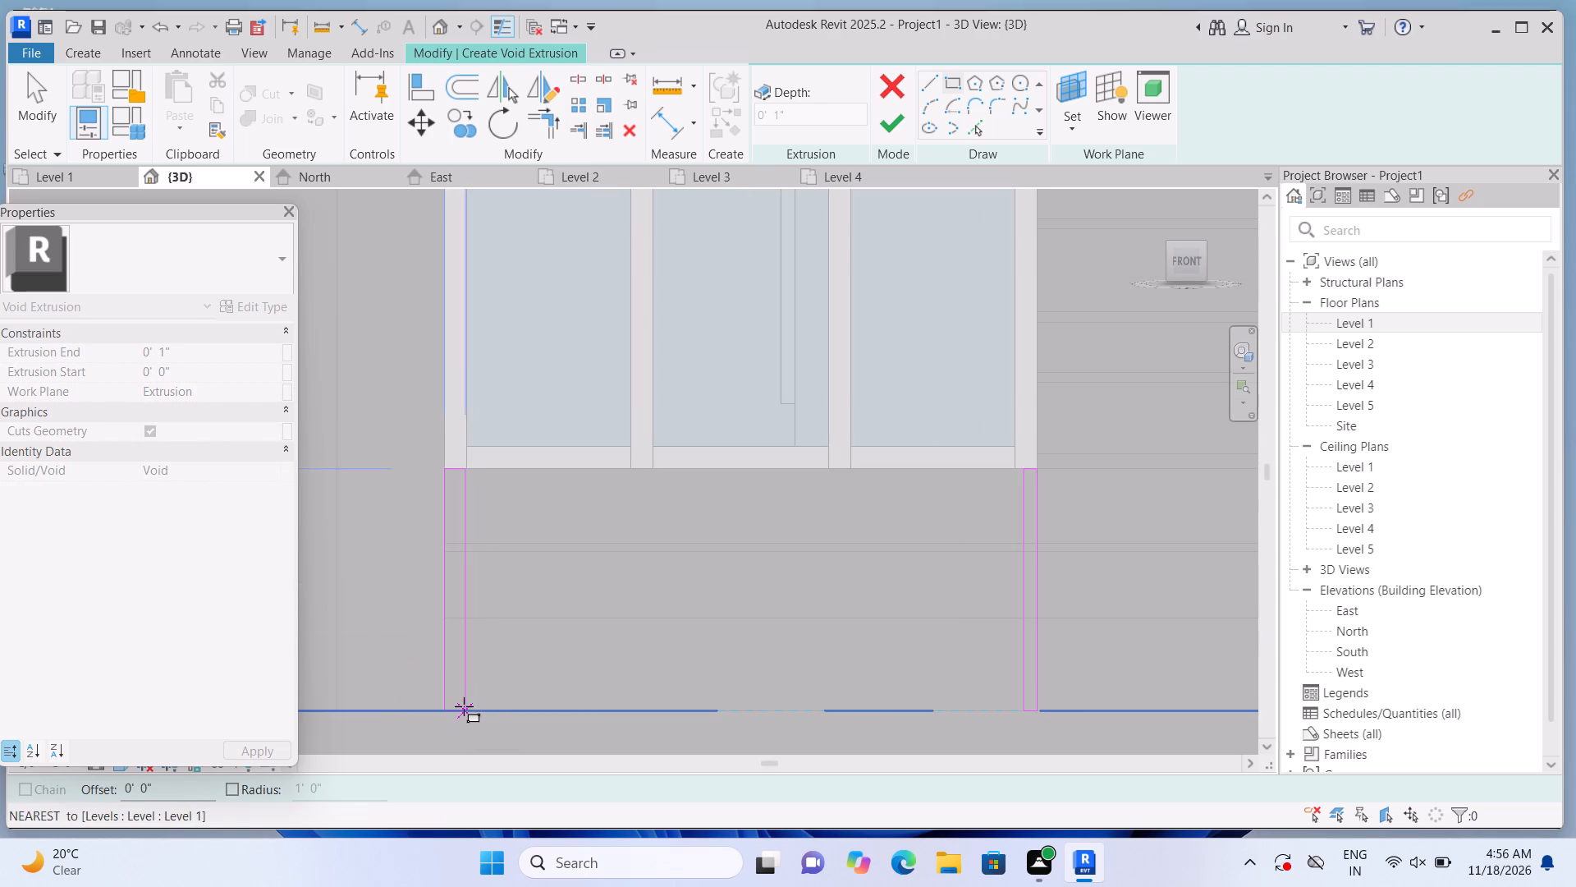
{"action": "left_click", "coordinate": [460, 706]}
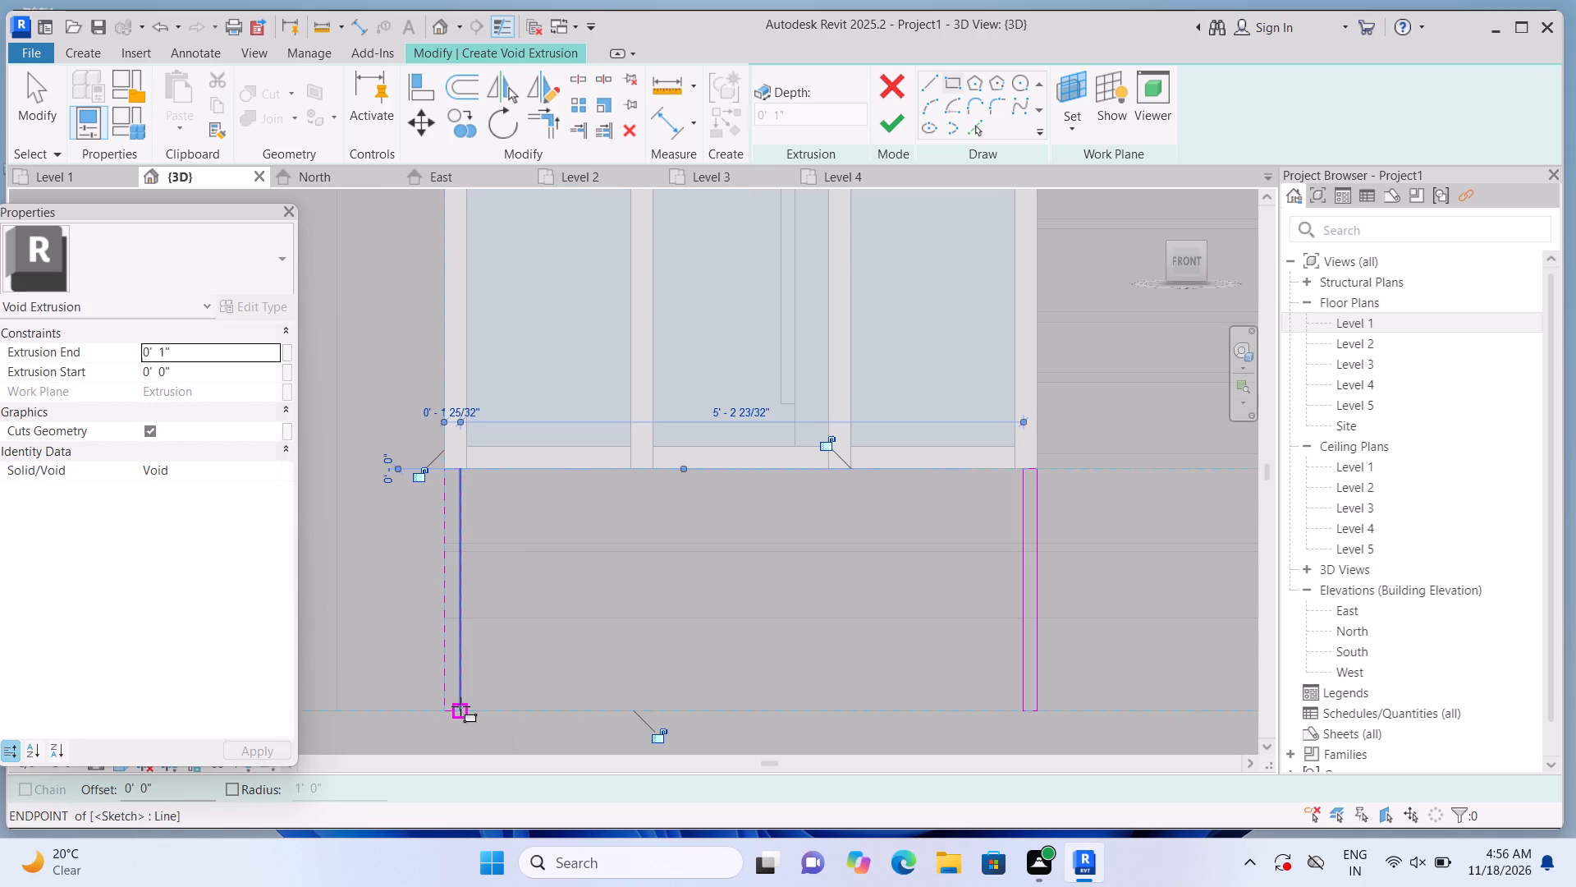
{"action": "key", "text": "Escape"}
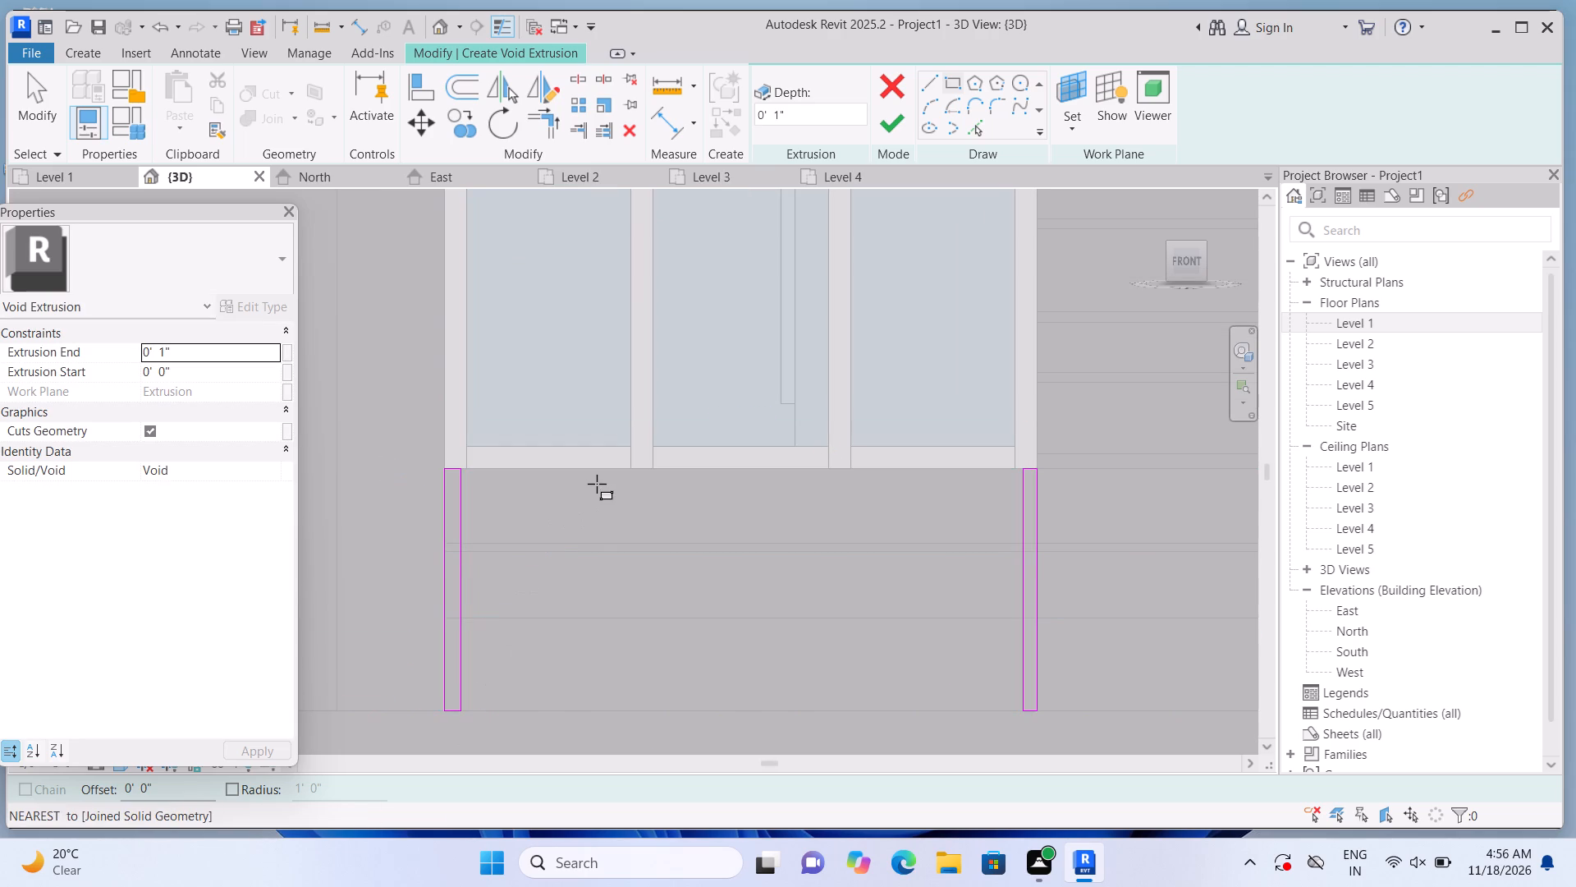
Sketch four narrow vertical rectangles, each at least 1" wide, spaced between the two corner ones from the window's bottom edge down to Level 1.
{"action": "left_click", "coordinate": [562, 473]}
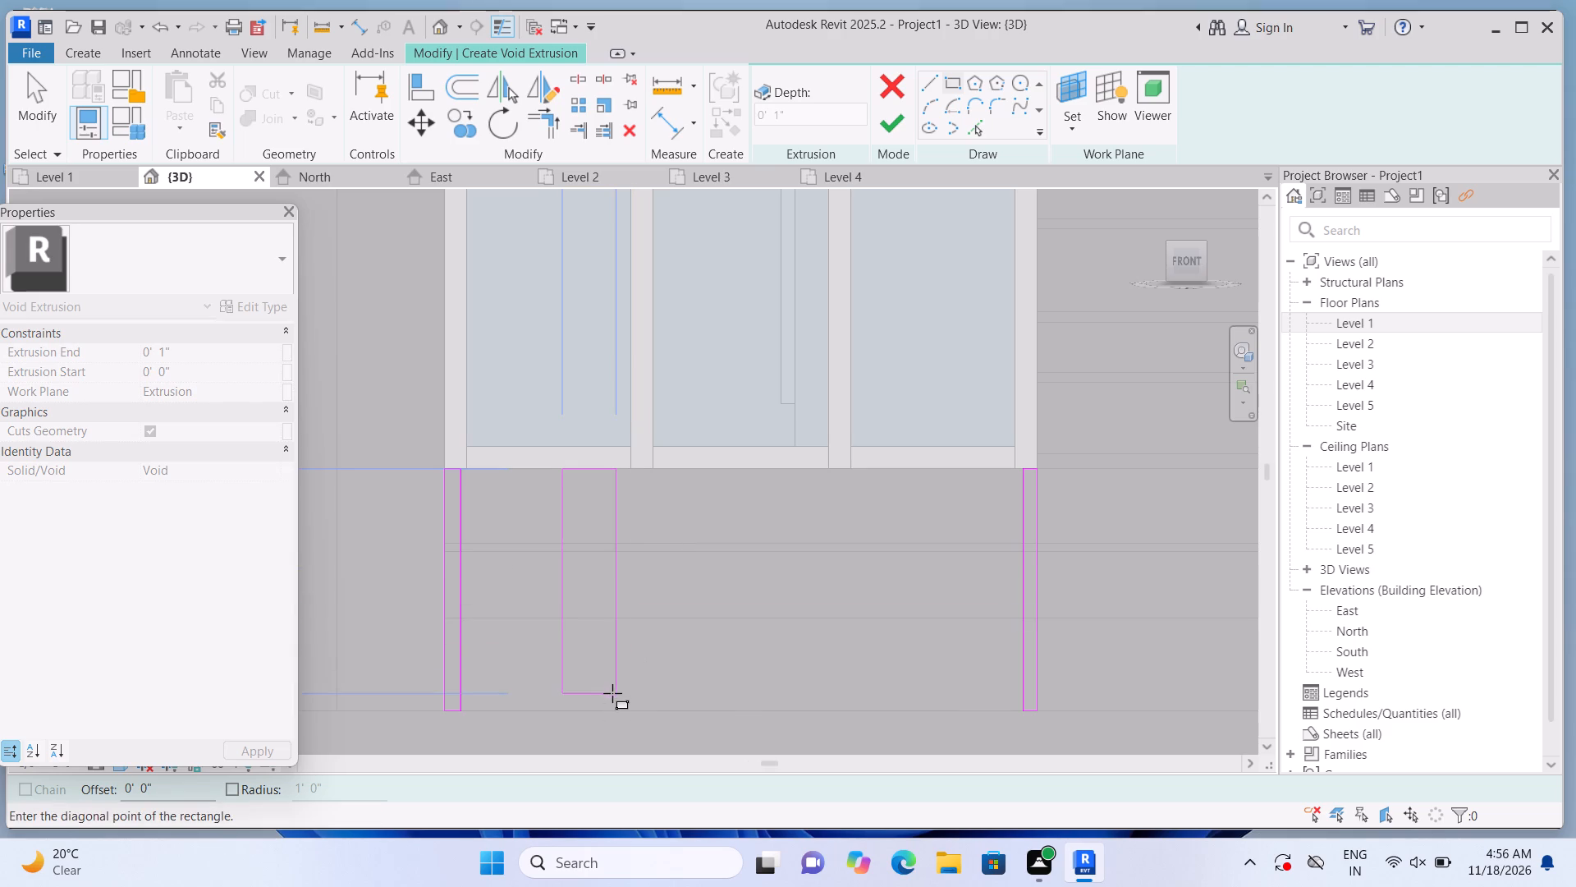
{"action": "left_click", "coordinate": [571, 710]}
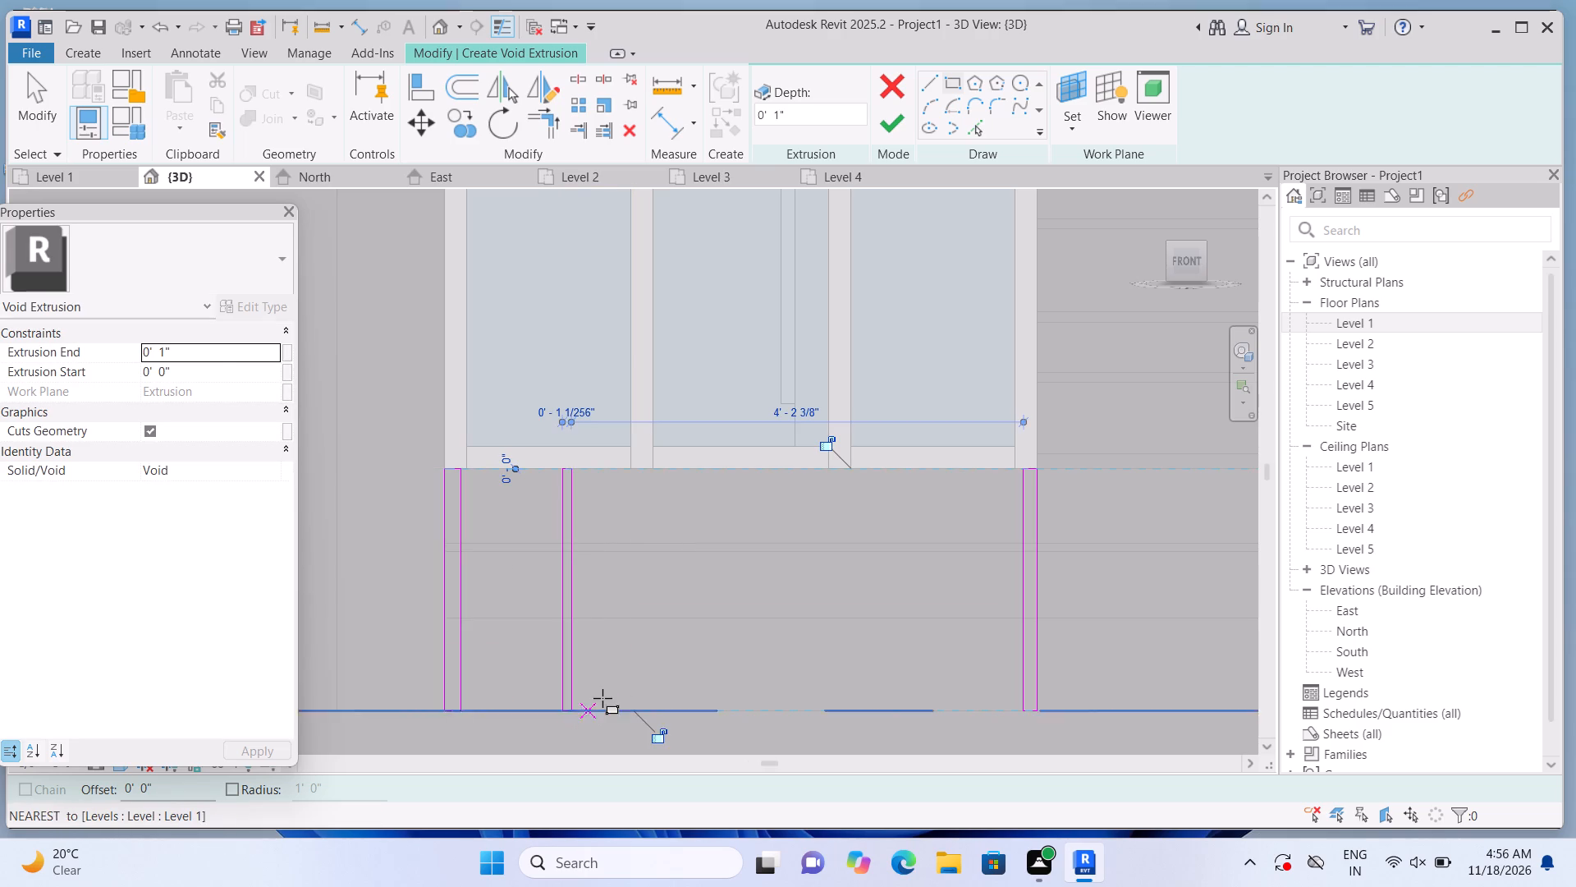
{"action": "key", "text": "Escape"}
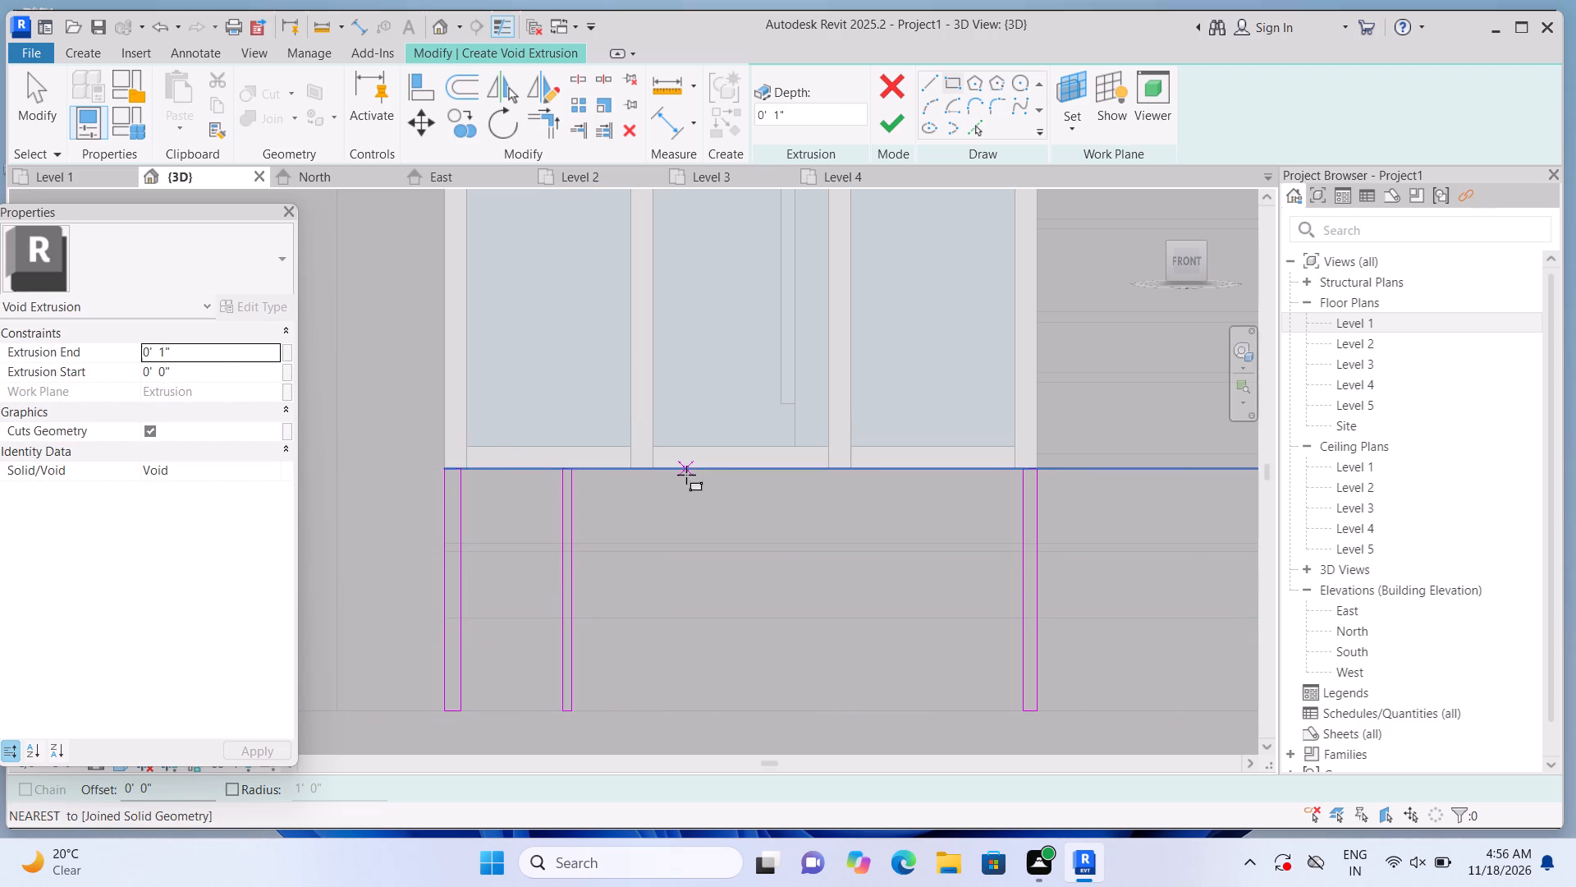
{"action": "left_click", "coordinate": [687, 474]}
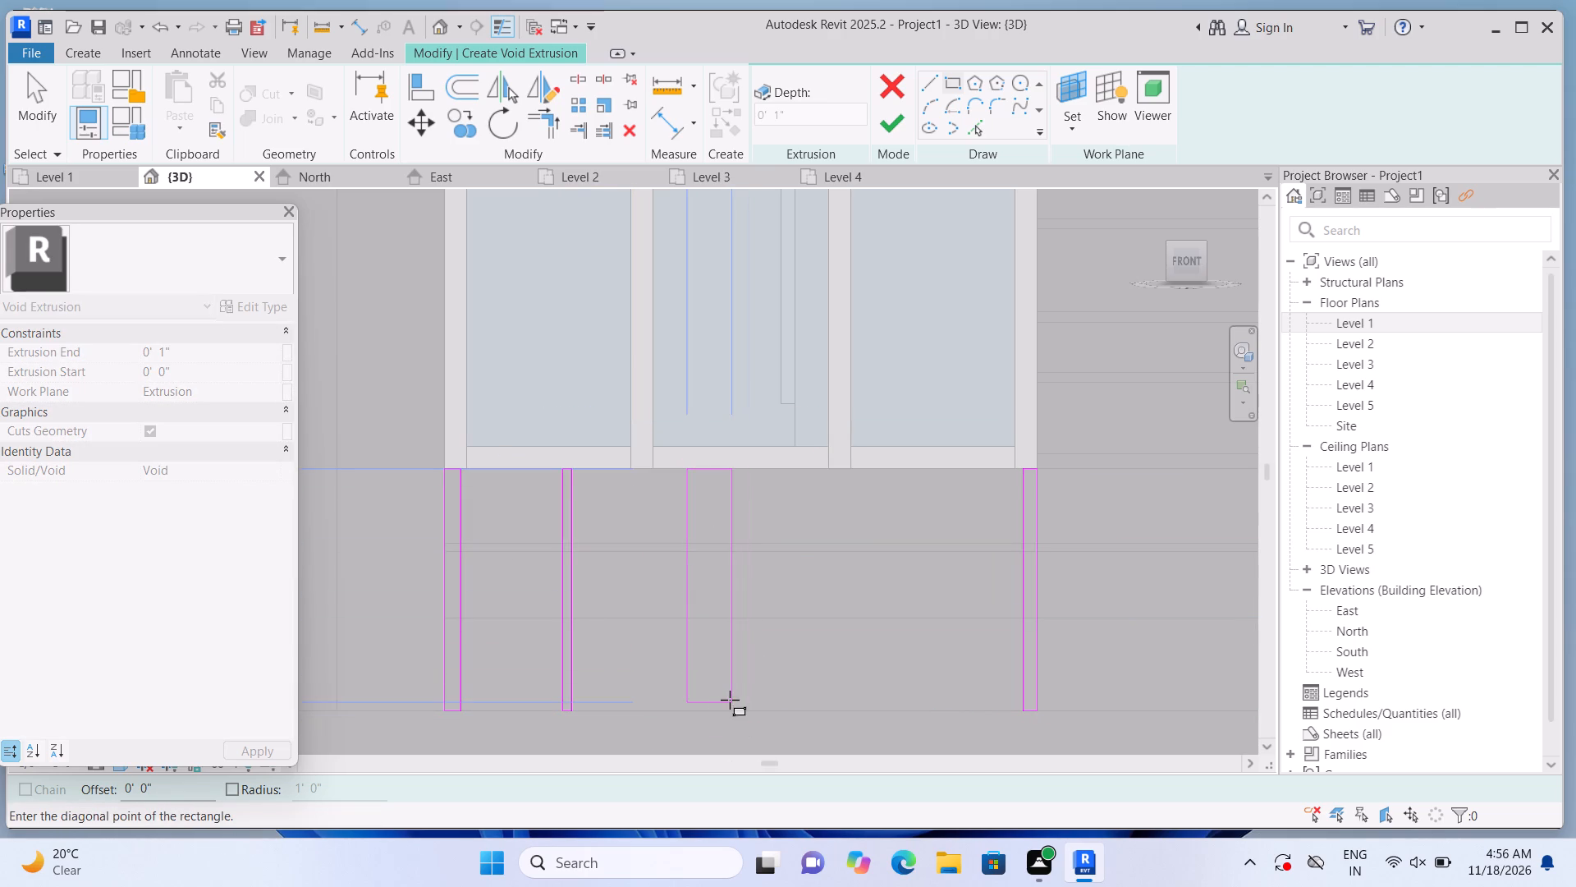
{"action": "left_click", "coordinate": [699, 710]}
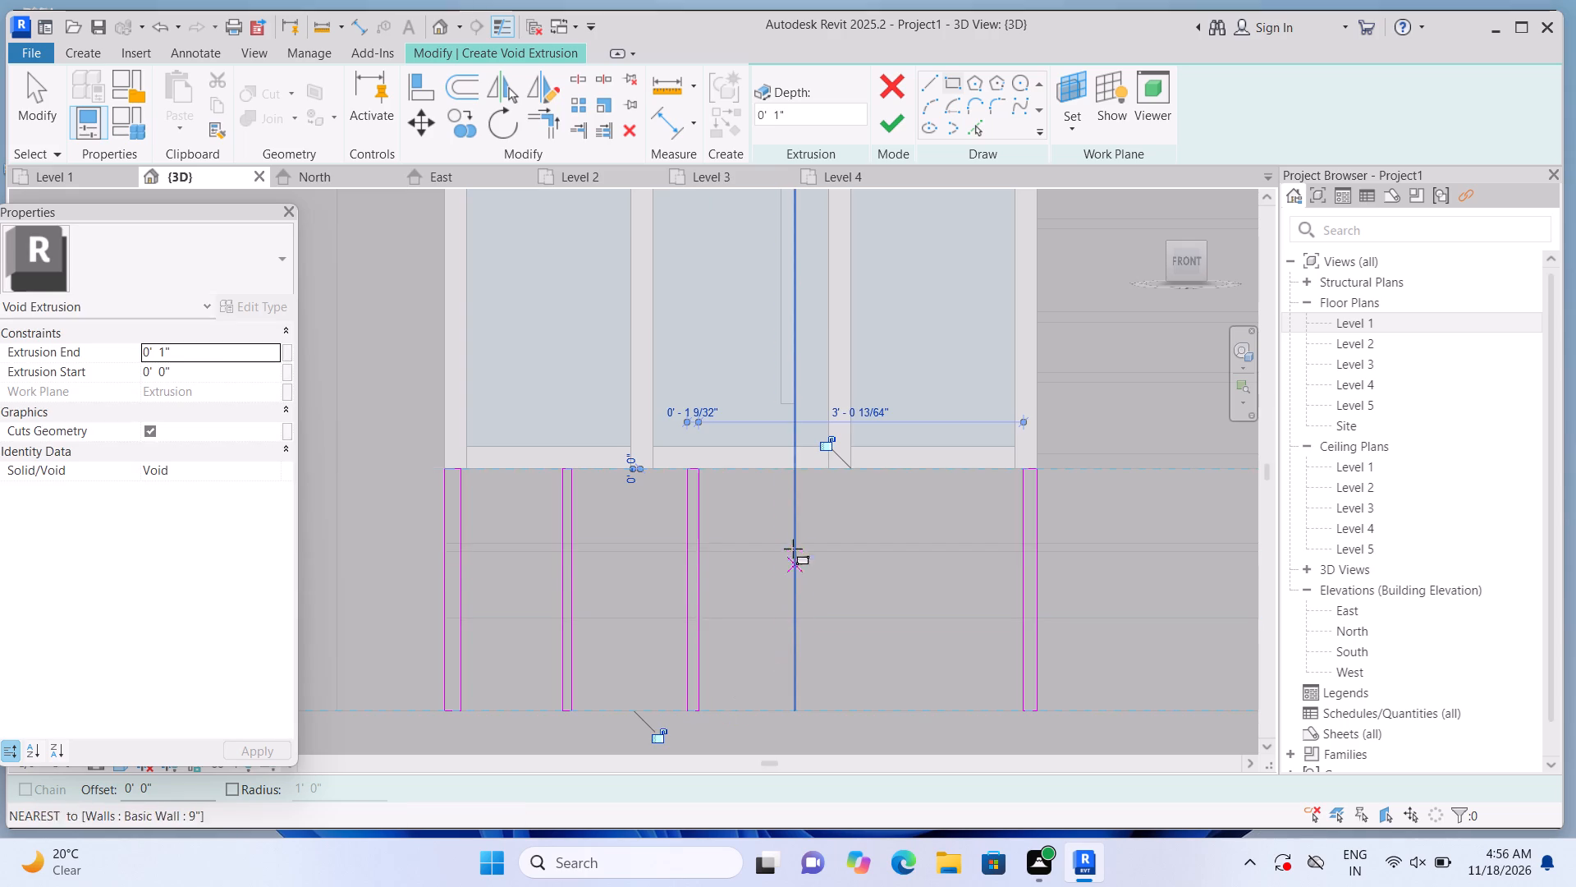
{"action": "key", "text": "Escape"}
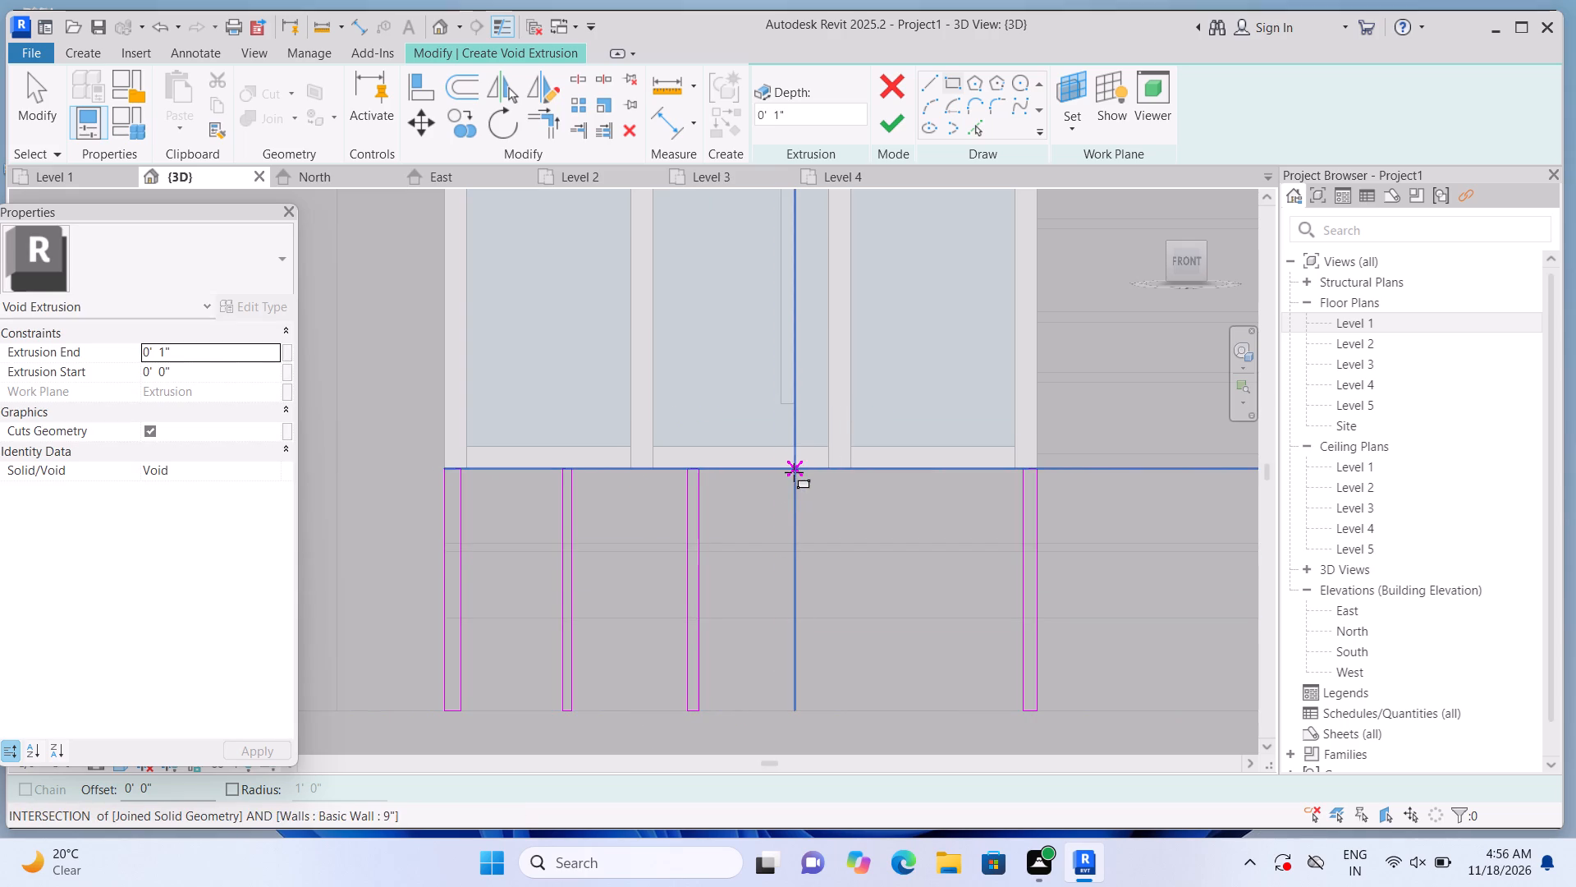
{"action": "left_click", "coordinate": [794, 472]}
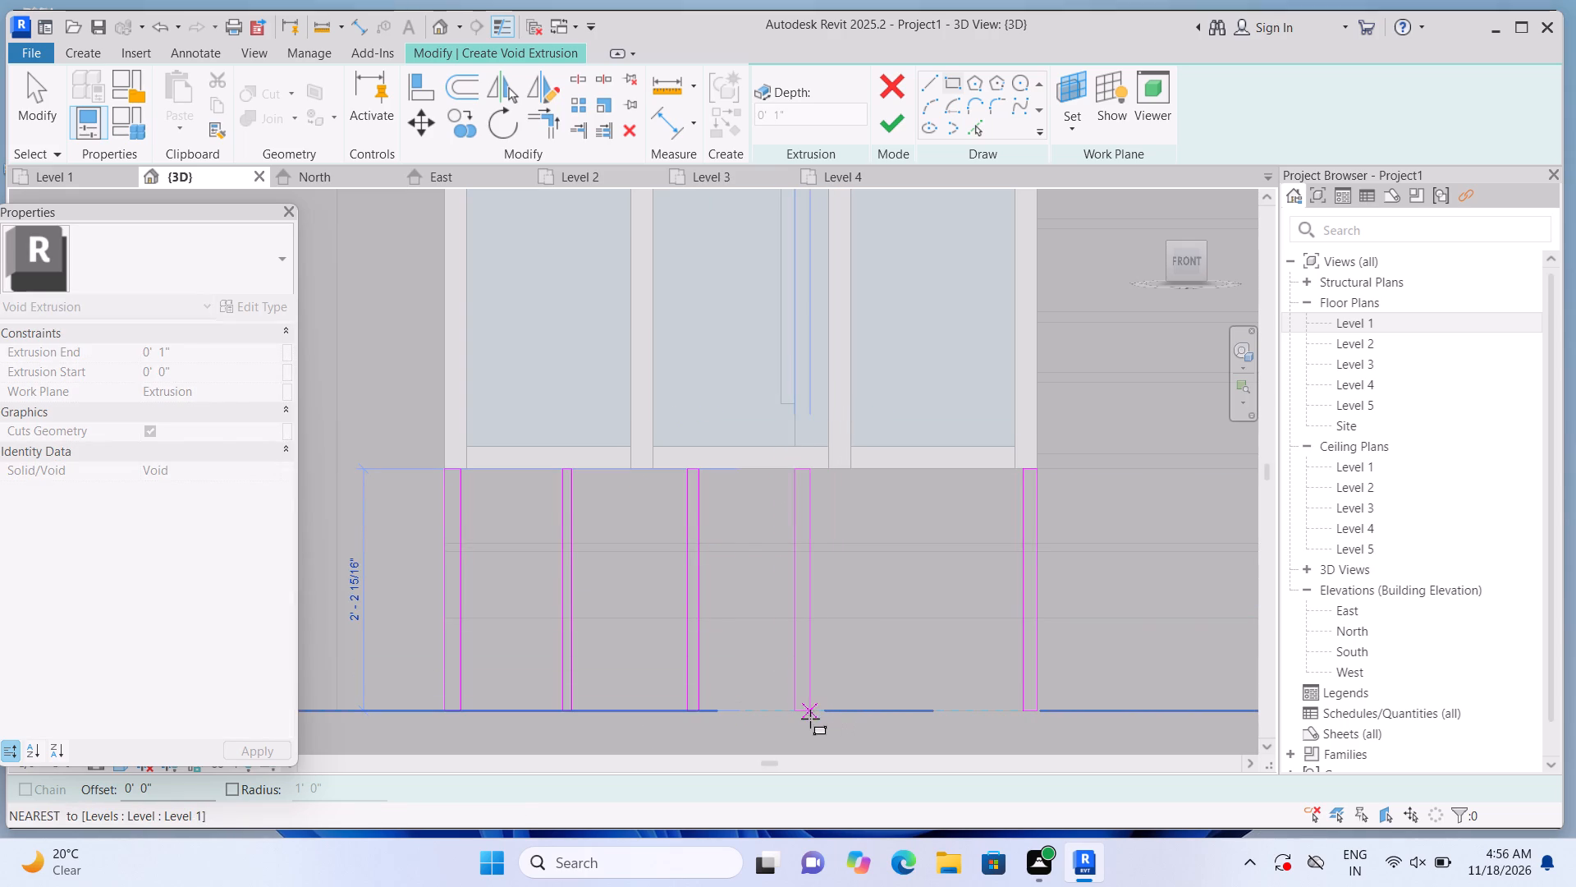
{"action": "left_click", "coordinate": [805, 719]}
{"action": "key", "text": "Escape"}
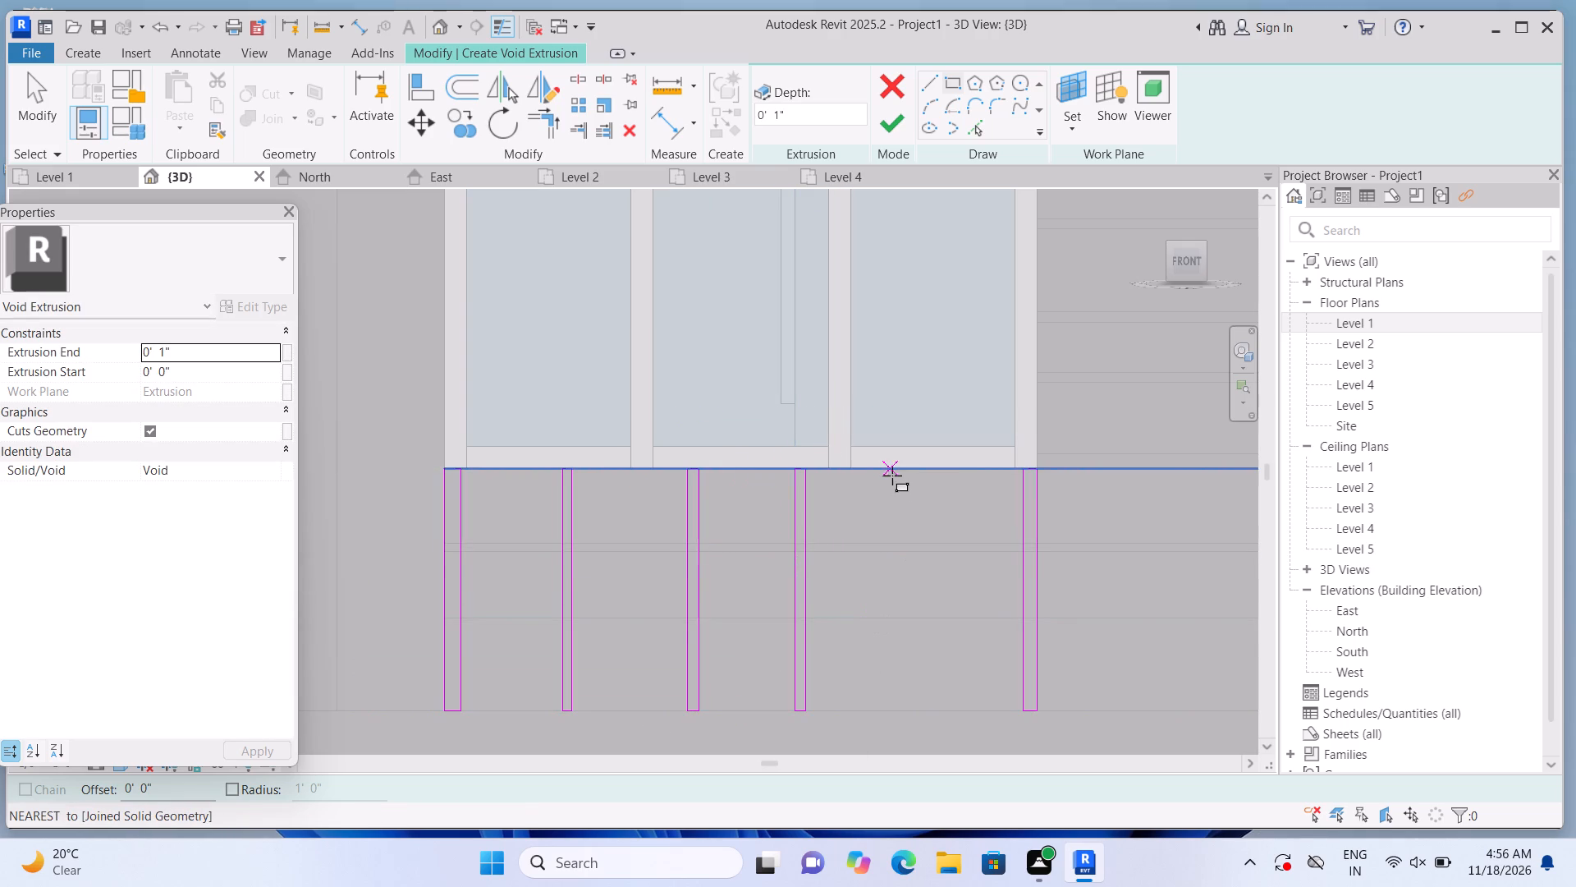
{"action": "left_click", "coordinate": [910, 477]}
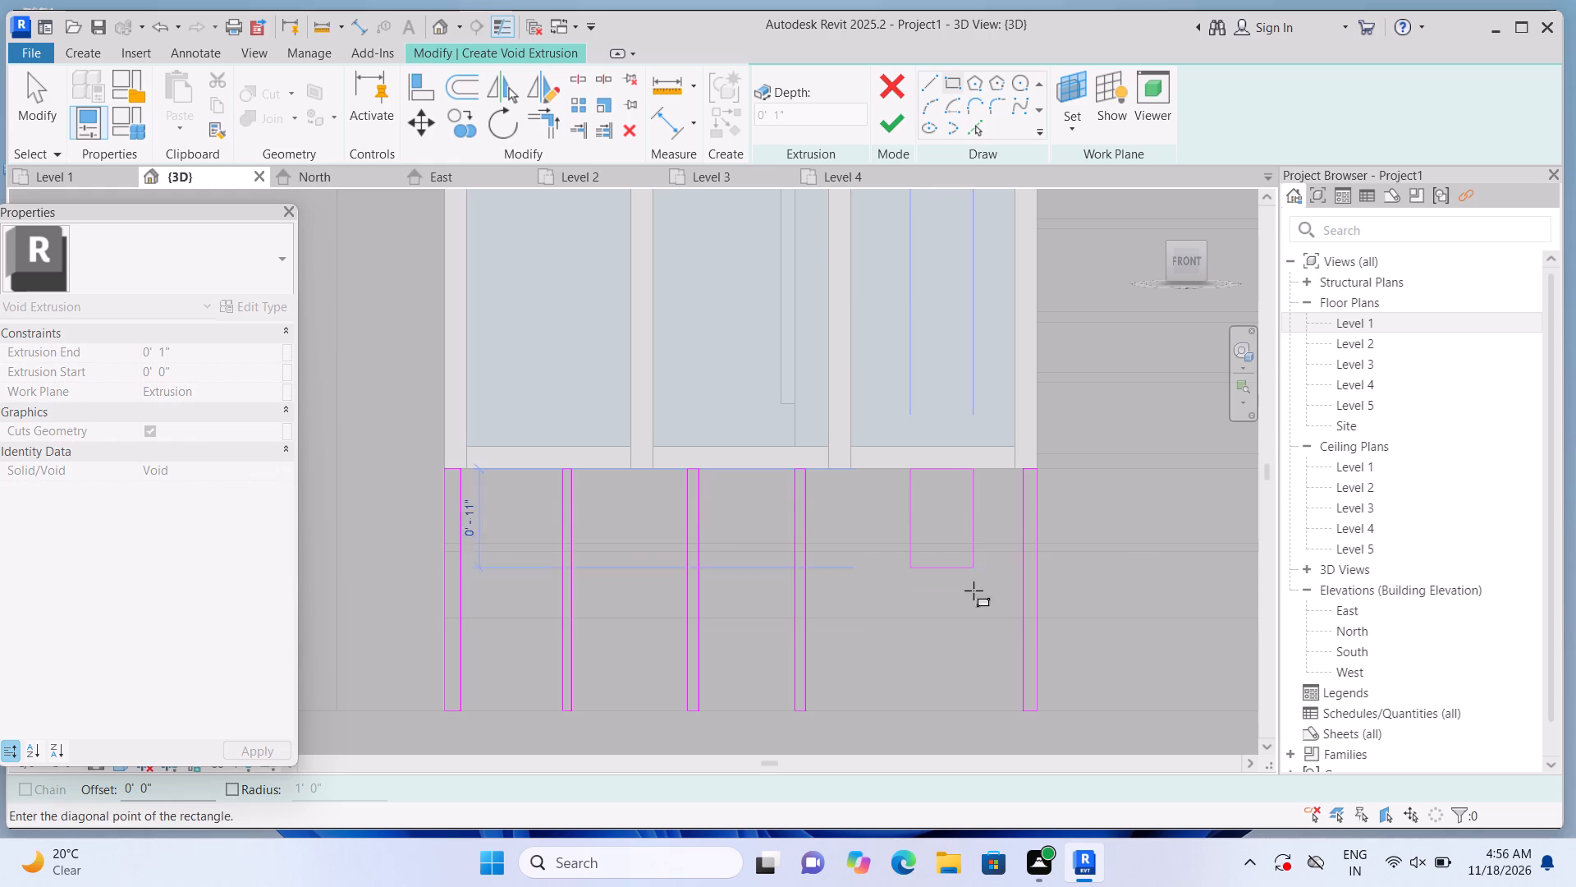
{"action": "left_click", "coordinate": [923, 708]}
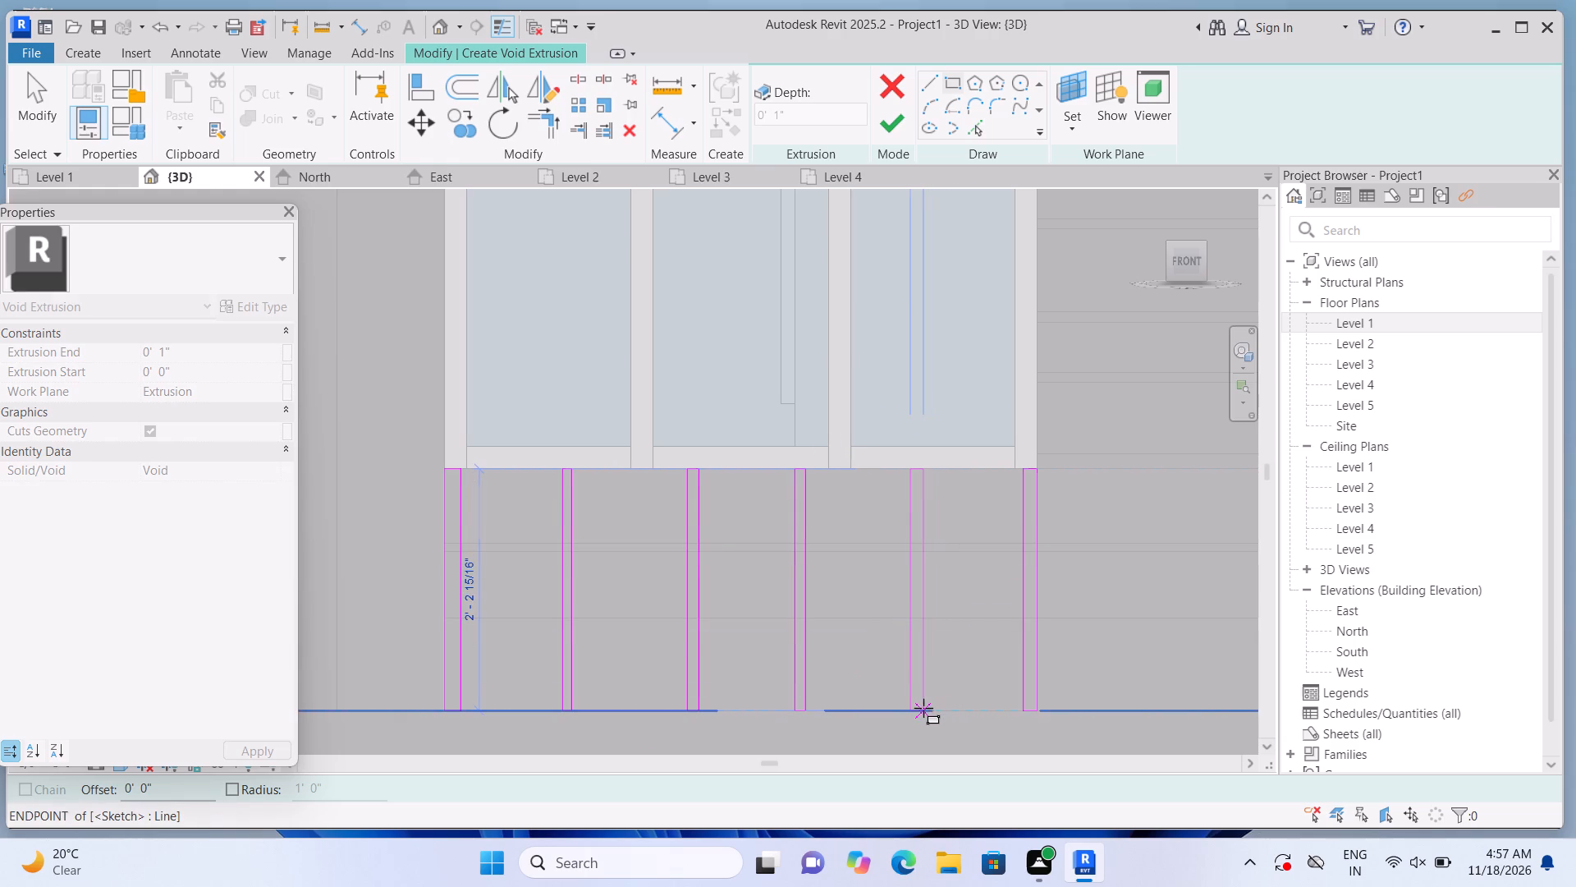
{"action": "key", "text": "Escape"}
Sketch a vertical rectangle about 2 1/4" wide and 8' 1" high across the horizontal grooves beside the window, from their top edge to Level 1.
{"action": "scroll", "coordinate": [778, 728], "scroll_direction": "down", "scroll_amount": 5}
{"action": "middle_click_drag", "start_coordinate": [939, 523], "coordinate": [889, 539]}
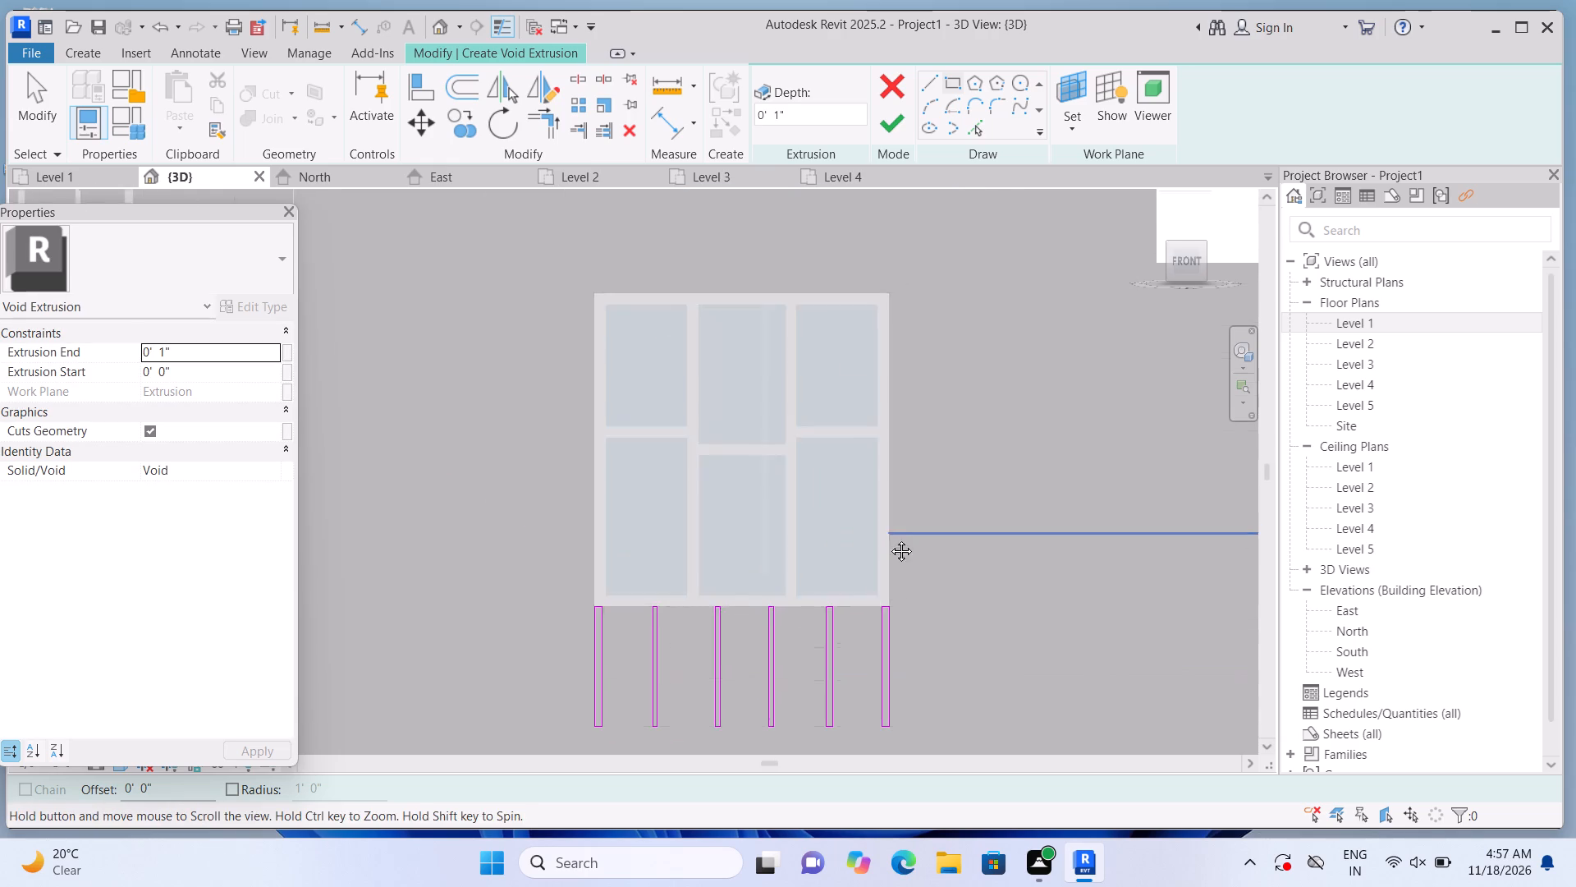
{"action": "middle_click_drag", "start_coordinate": [889, 539], "coordinate": [824, 539]}
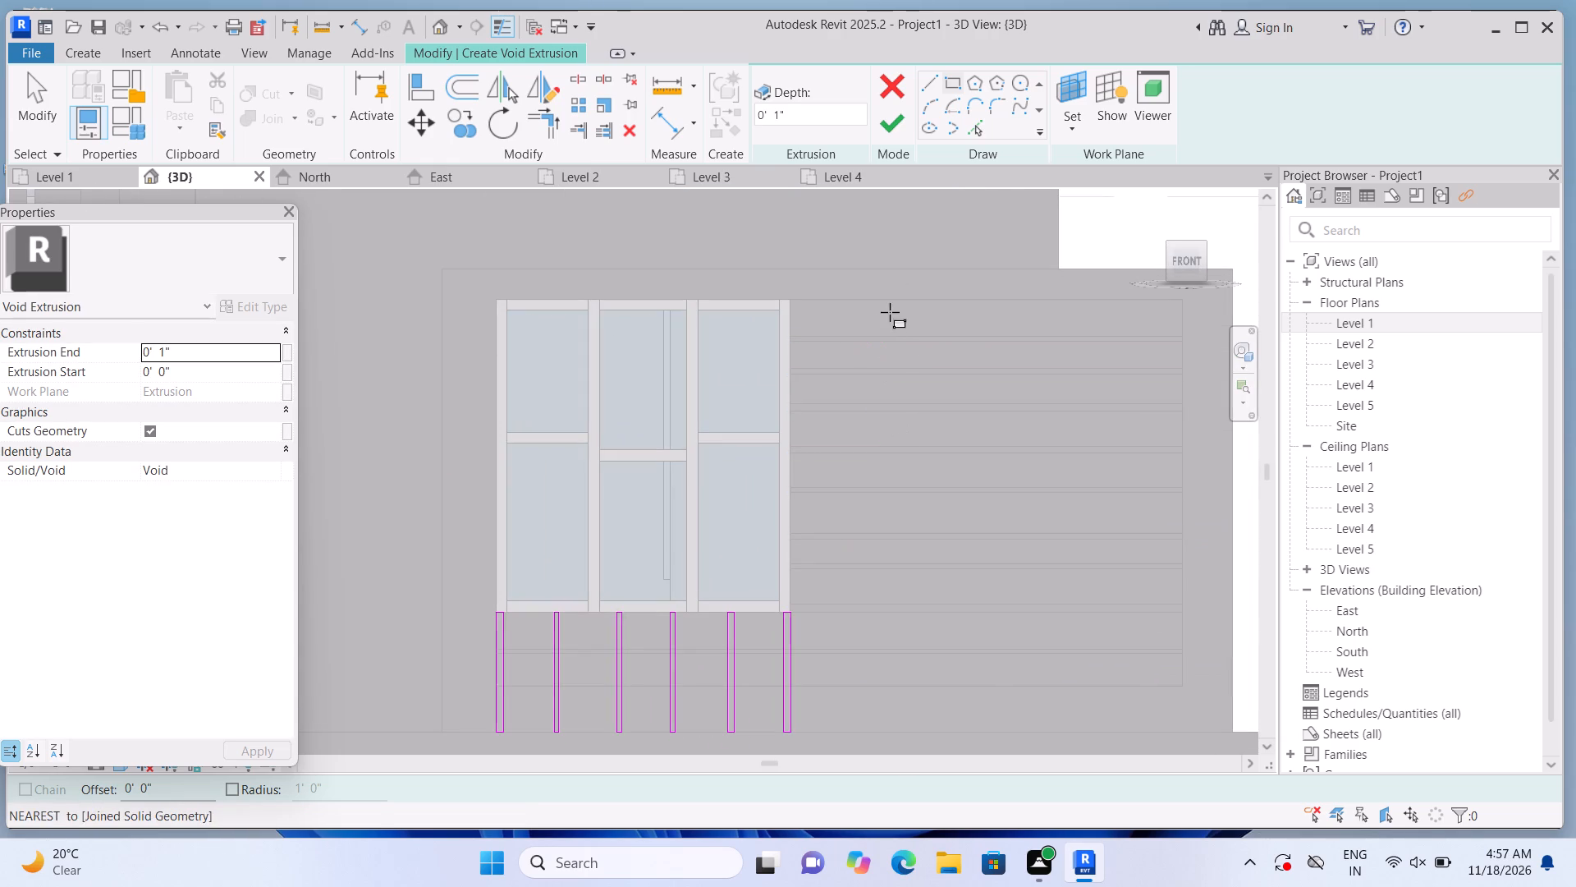
{"action": "left_click", "coordinate": [888, 299]}
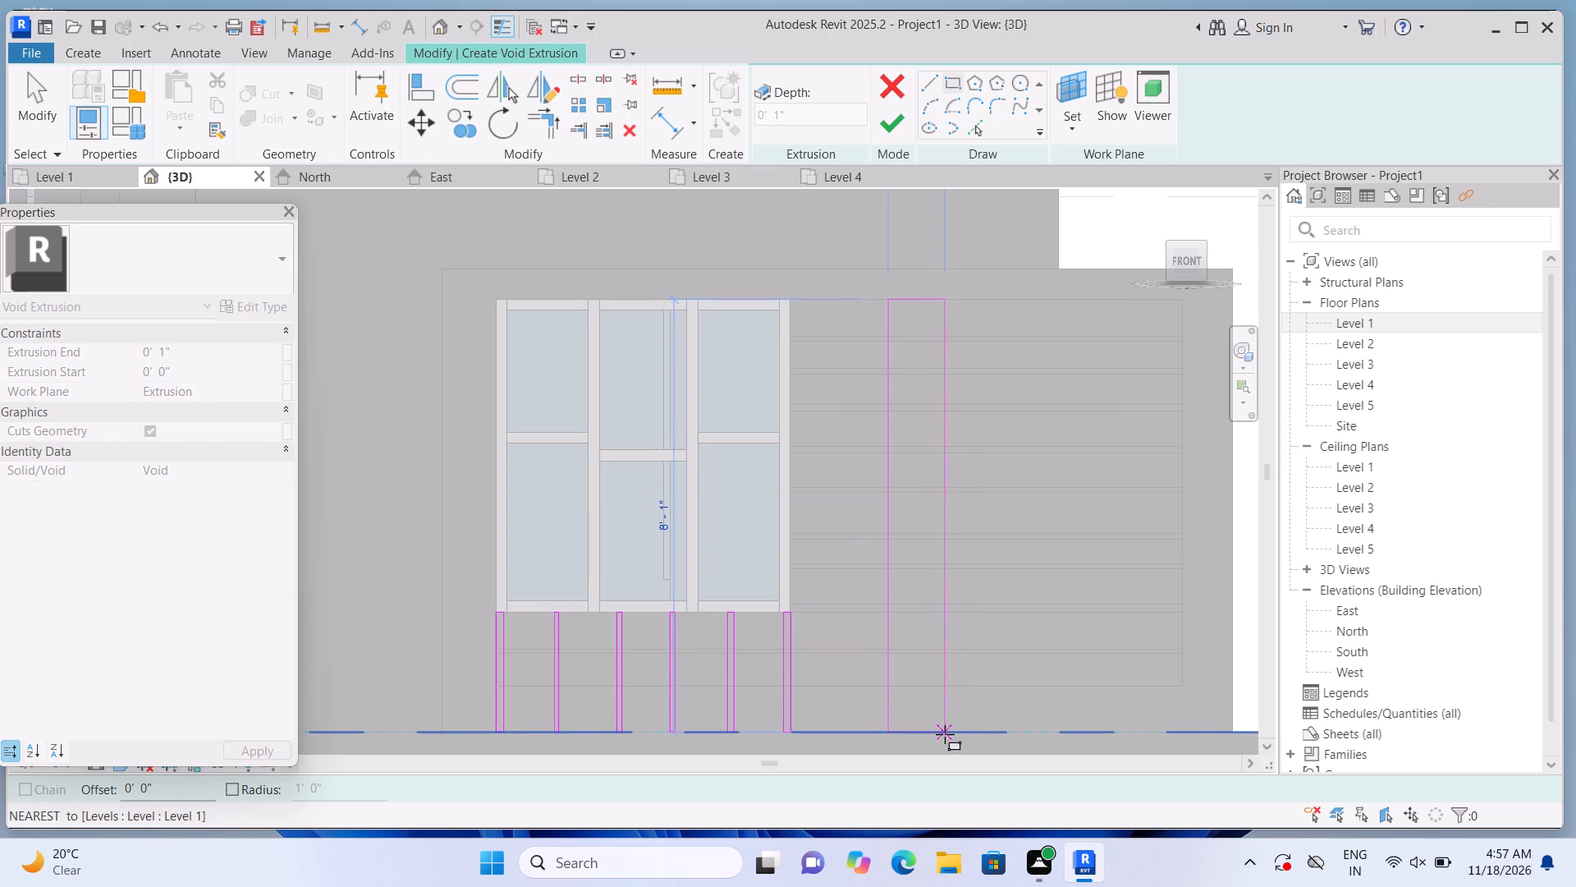
{"action": "scroll", "coordinate": [898, 733], "scroll_direction": "up", "scroll_amount": 1}
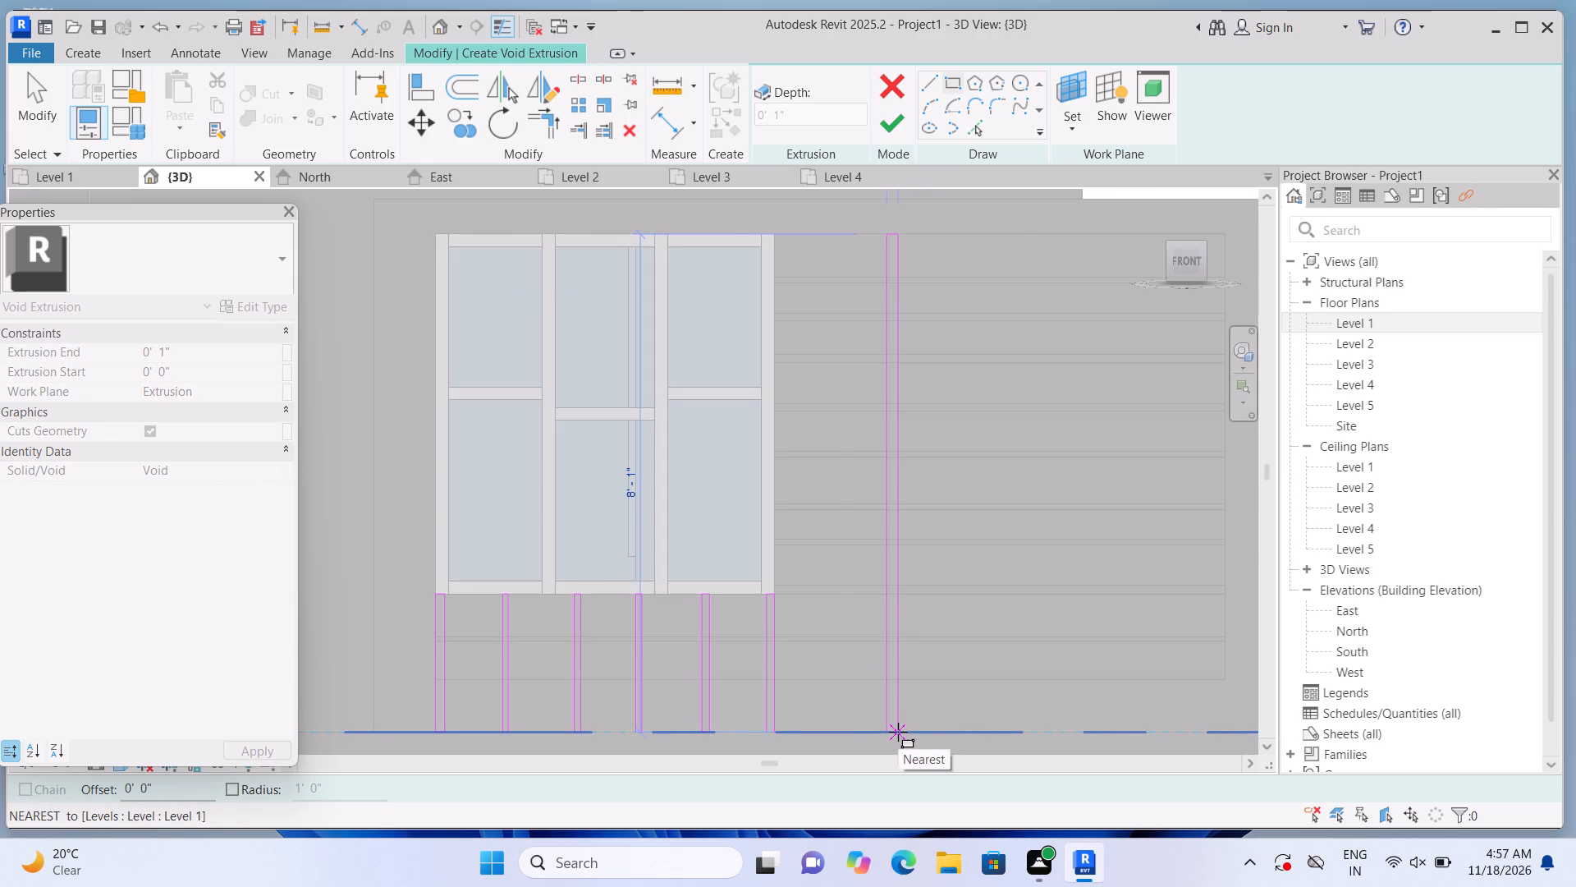
{"action": "left_click", "coordinate": [898, 732]}
{"action": "middle_click_drag", "start_coordinate": [923, 531], "coordinate": [717, 547]}
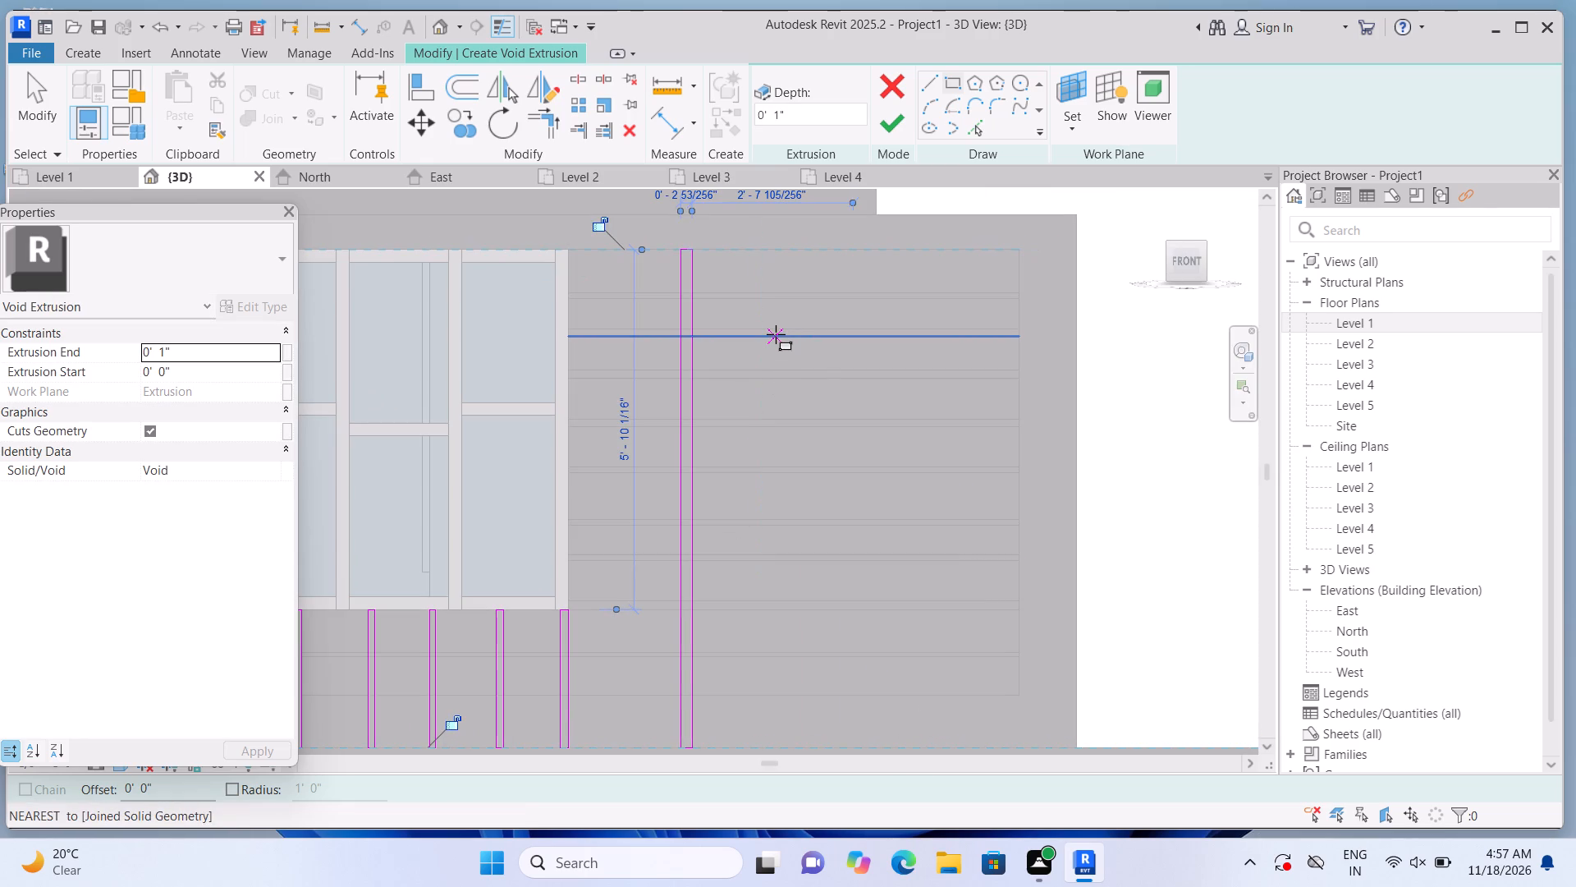
{"action": "key", "text": "Escape"}
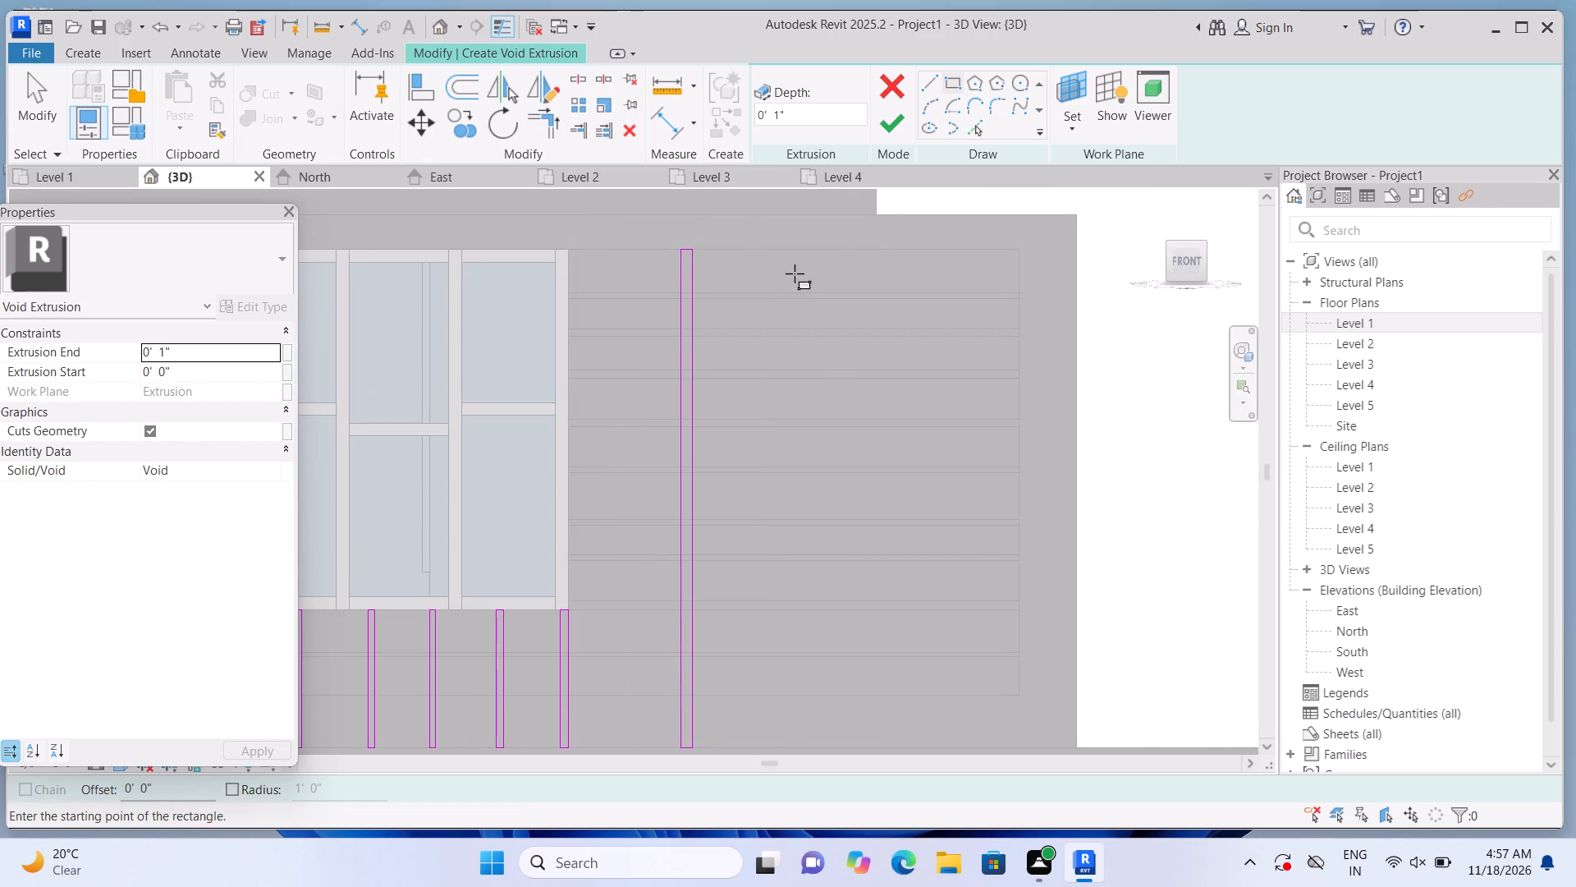
Sketch two more narrow vertical rectangles 8' 1" high down to Level 1, spaced across the grooved area toward the panel's outer edge.
{"action": "left_click", "coordinate": [781, 250]}
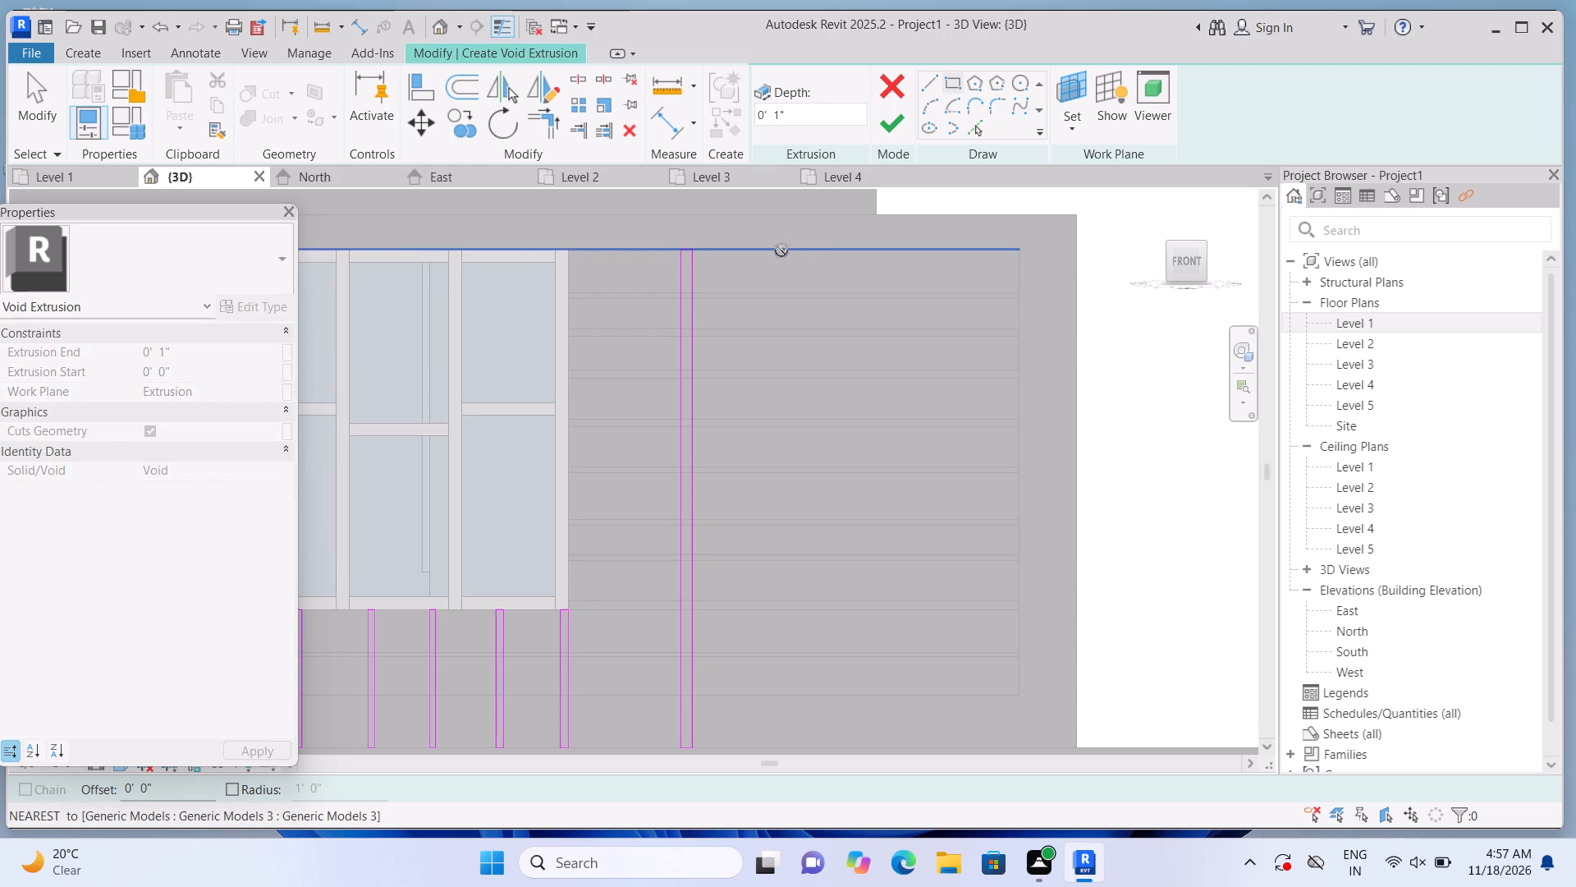
{"action": "scroll", "coordinate": [851, 672], "scroll_direction": "down", "scroll_amount": 1}
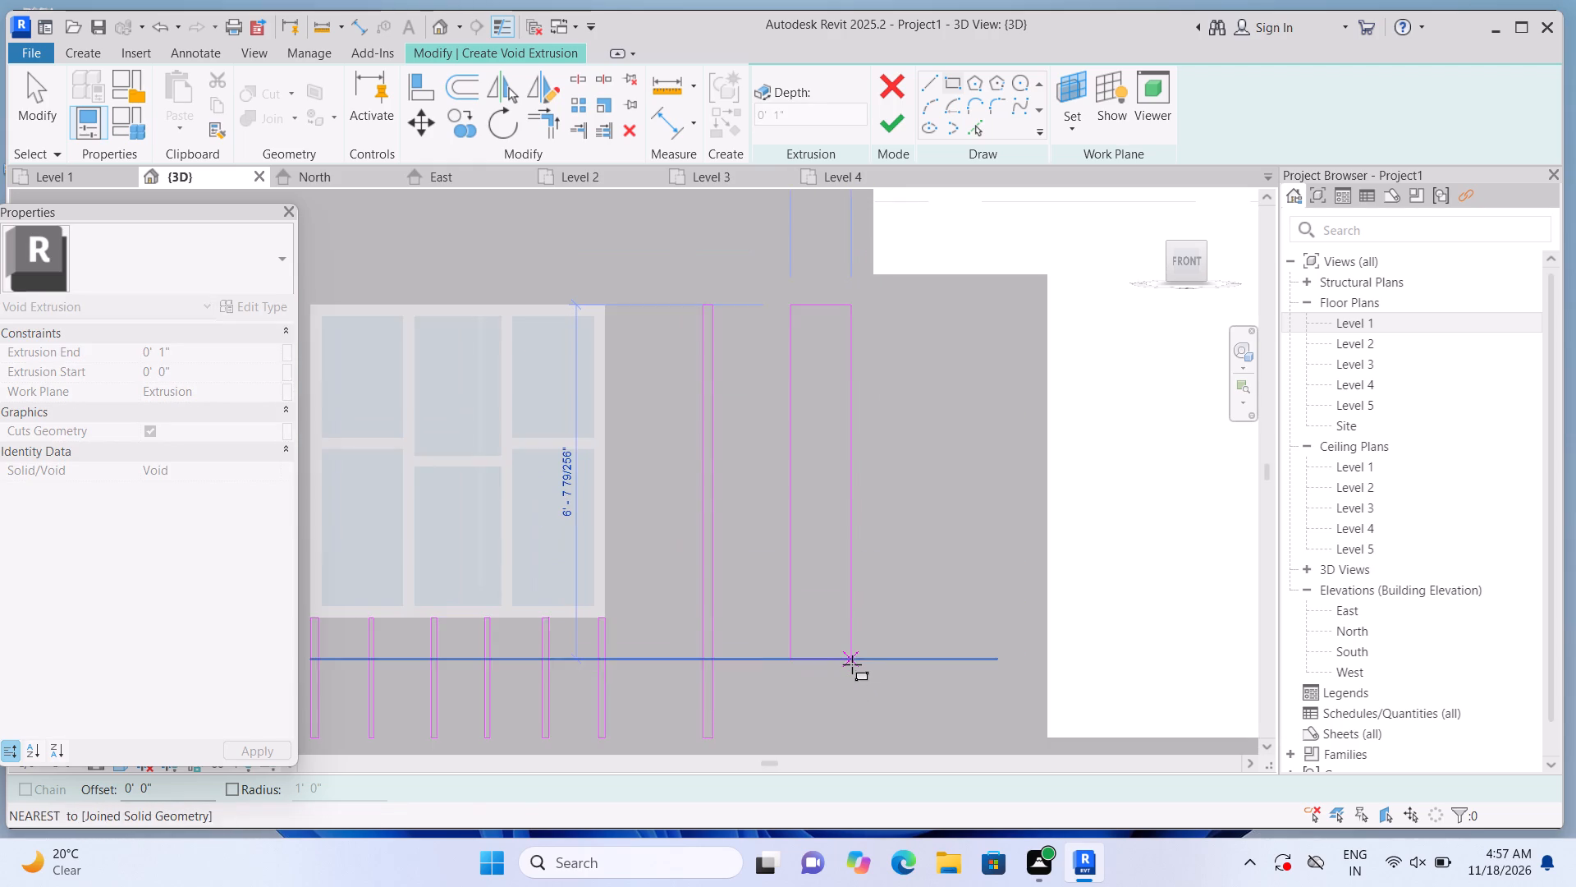
{"action": "scroll", "coordinate": [852, 664], "scroll_direction": "down", "scroll_amount": 1}
{"action": "middle_click_drag", "start_coordinate": [838, 657], "coordinate": [836, 555]}
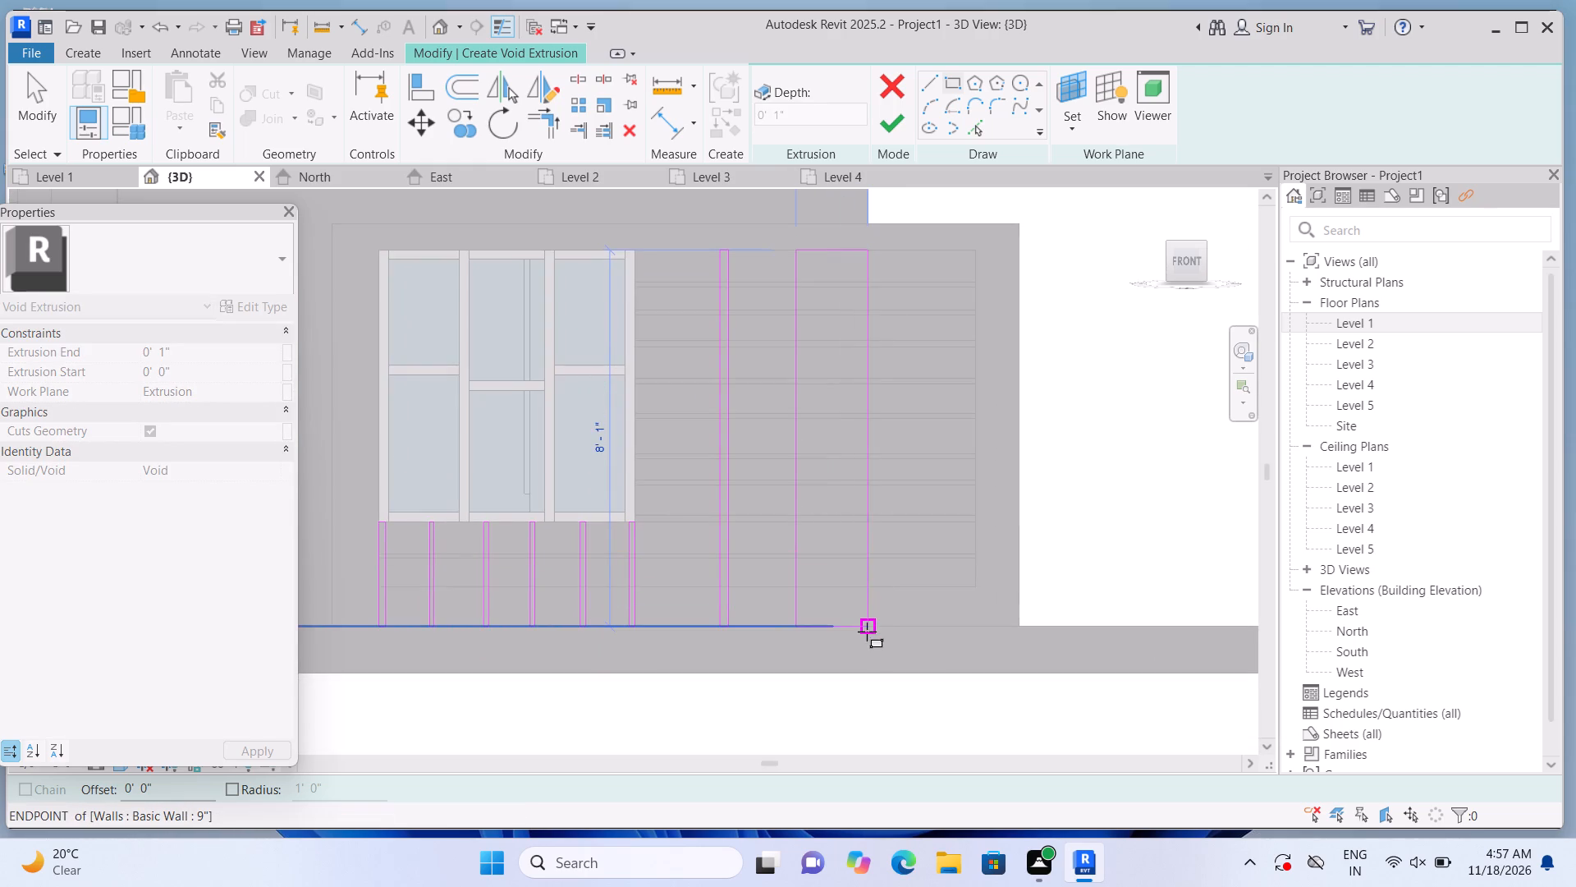
{"action": "scroll", "coordinate": [867, 632], "scroll_direction": "up", "scroll_amount": 3}
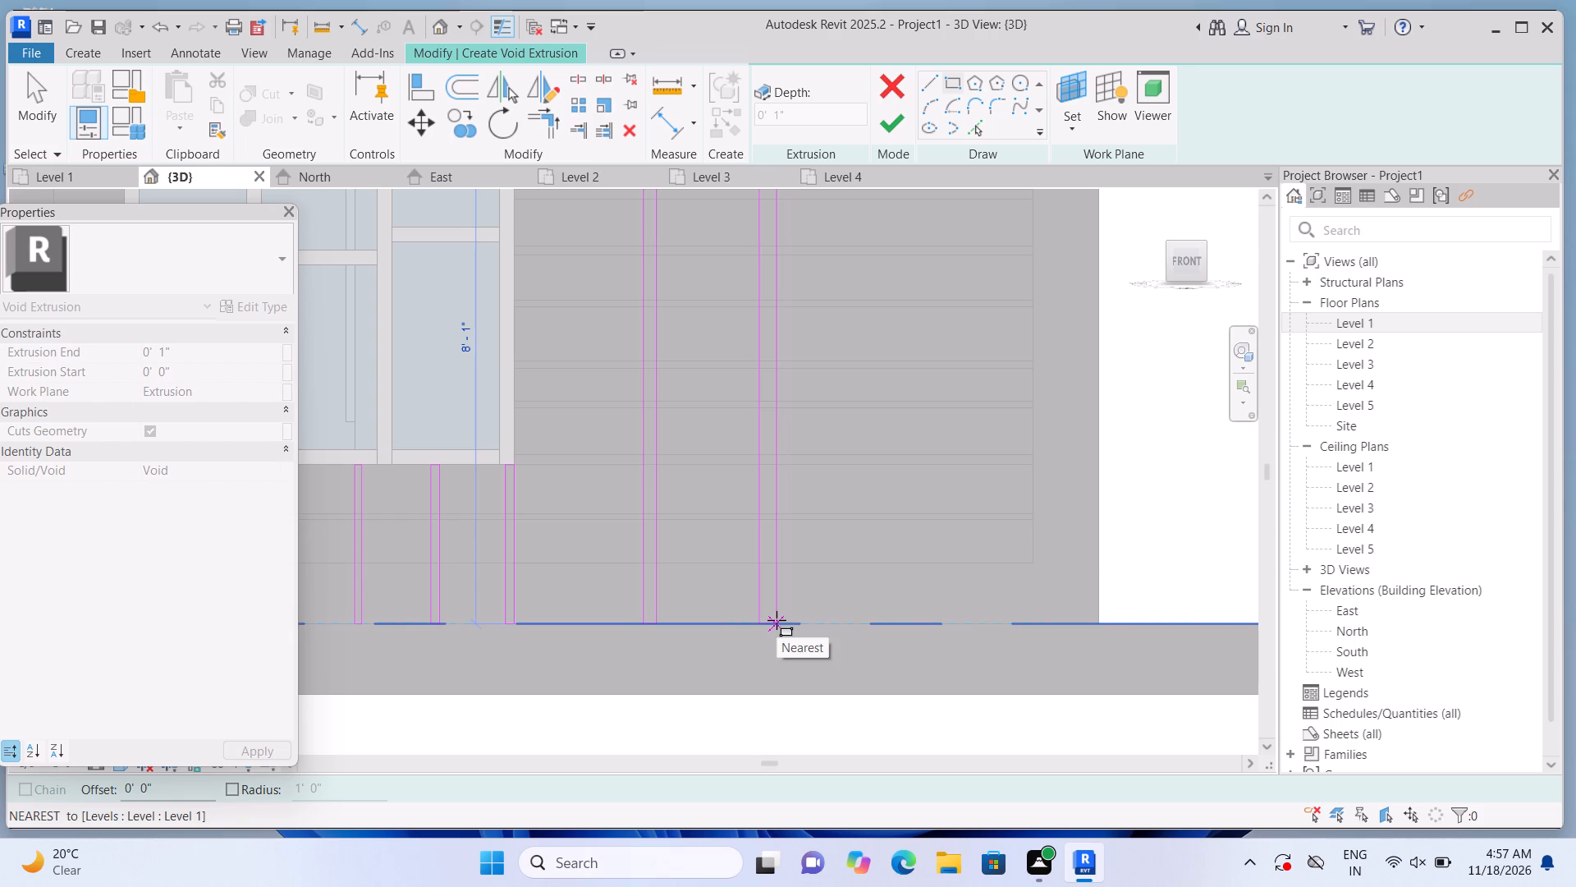
{"action": "left_click", "coordinate": [776, 620]}
{"action": "middle_click_drag", "start_coordinate": [832, 541], "coordinate": [831, 690]}
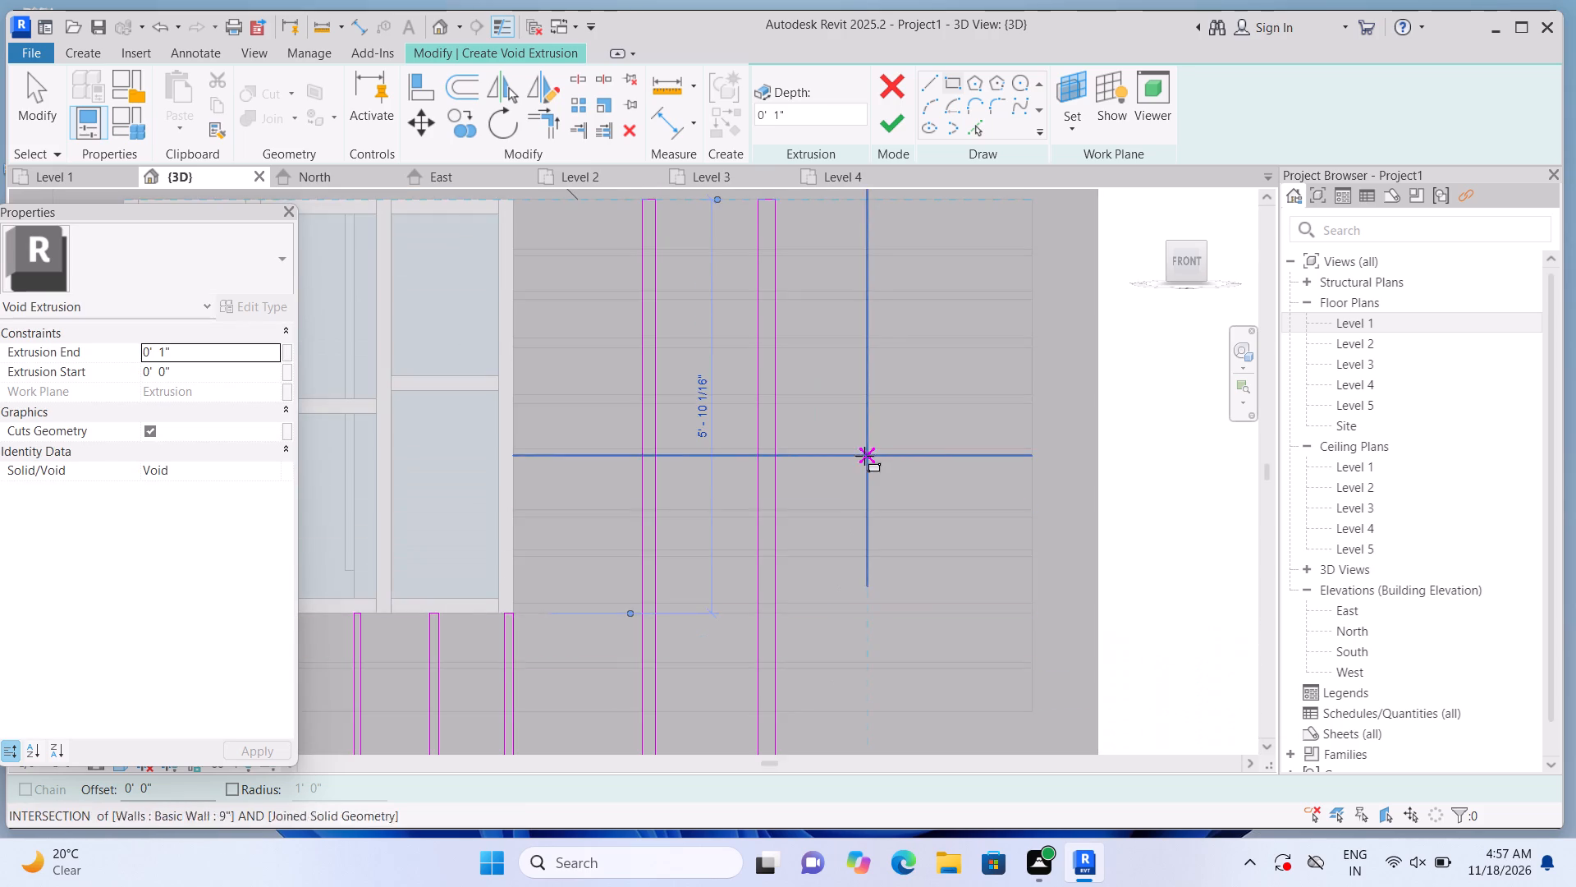
{"action": "scroll", "coordinate": [864, 456], "scroll_direction": "down", "scroll_amount": 1}
{"action": "key", "text": "Escape"}
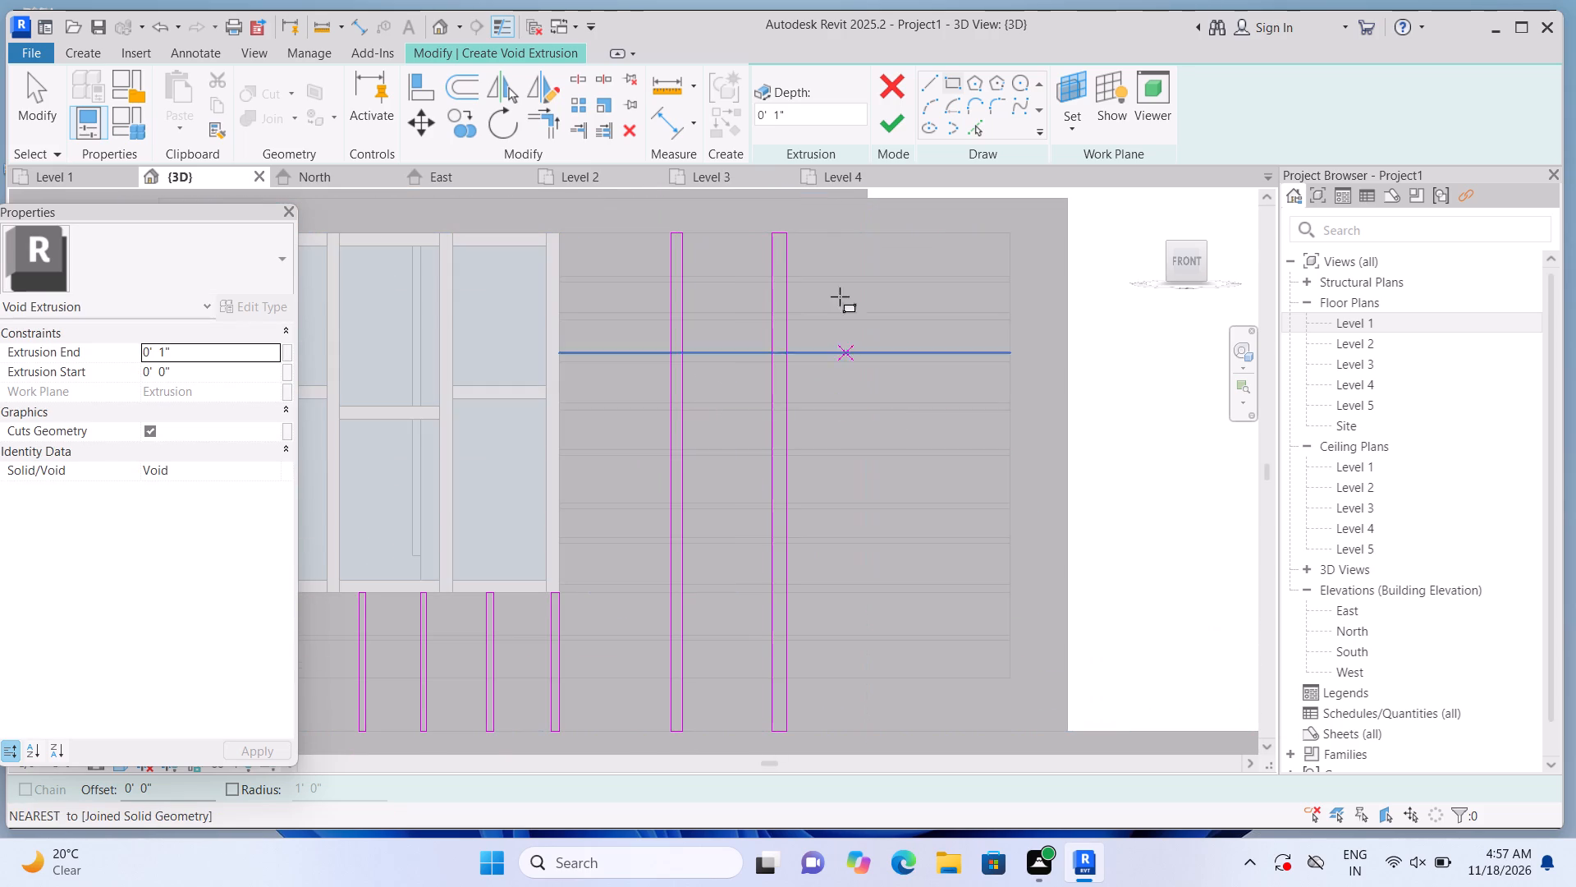
{"action": "left_click", "coordinate": [904, 237]}
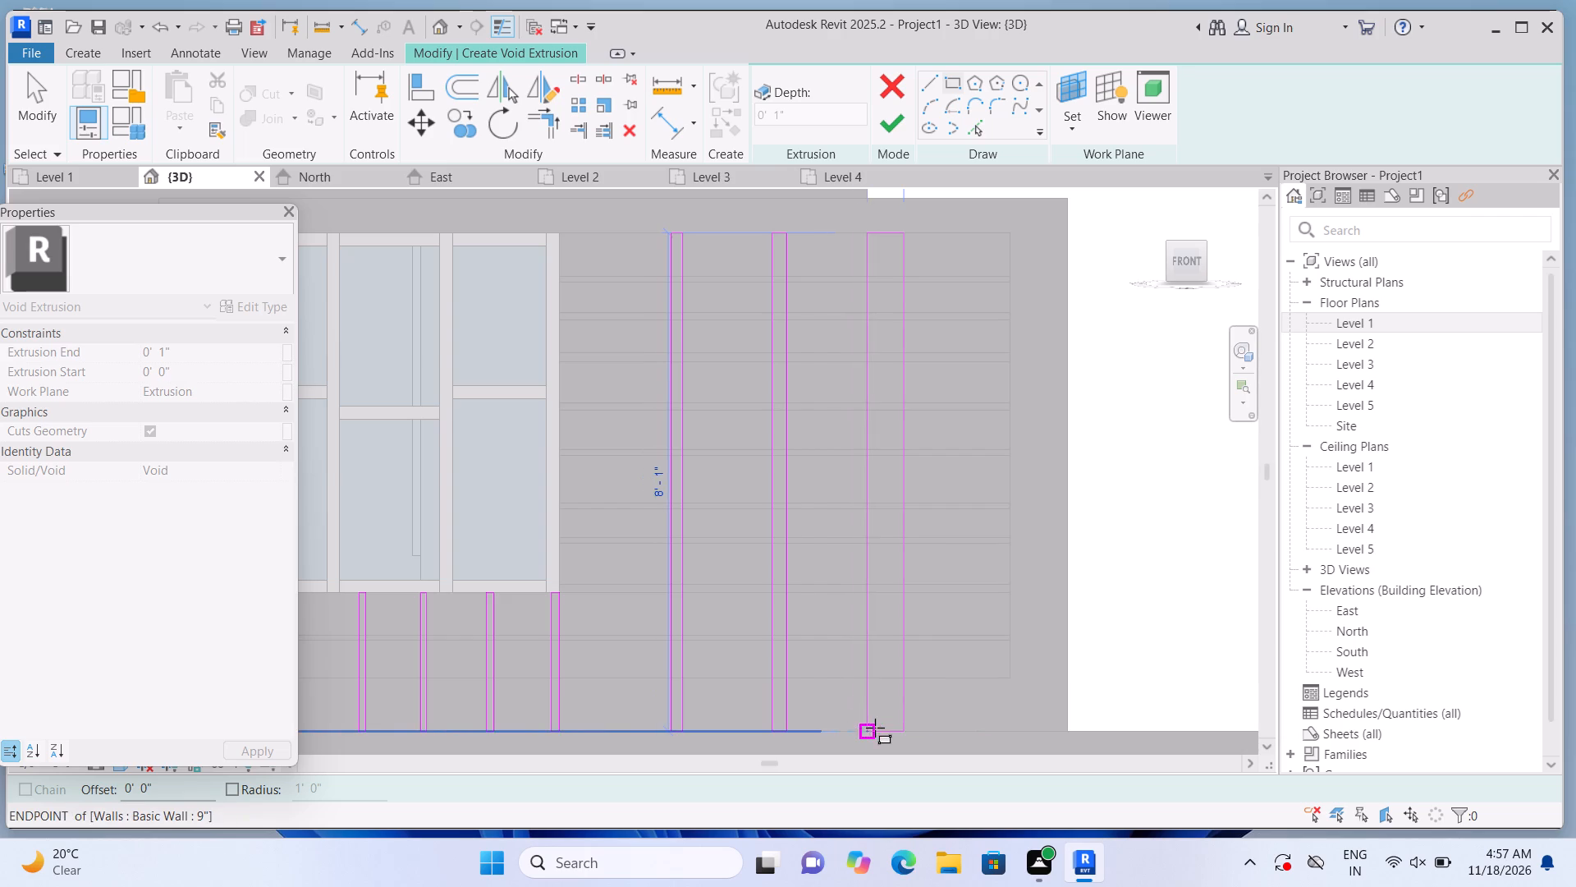
{"action": "left_click", "coordinate": [891, 733]}
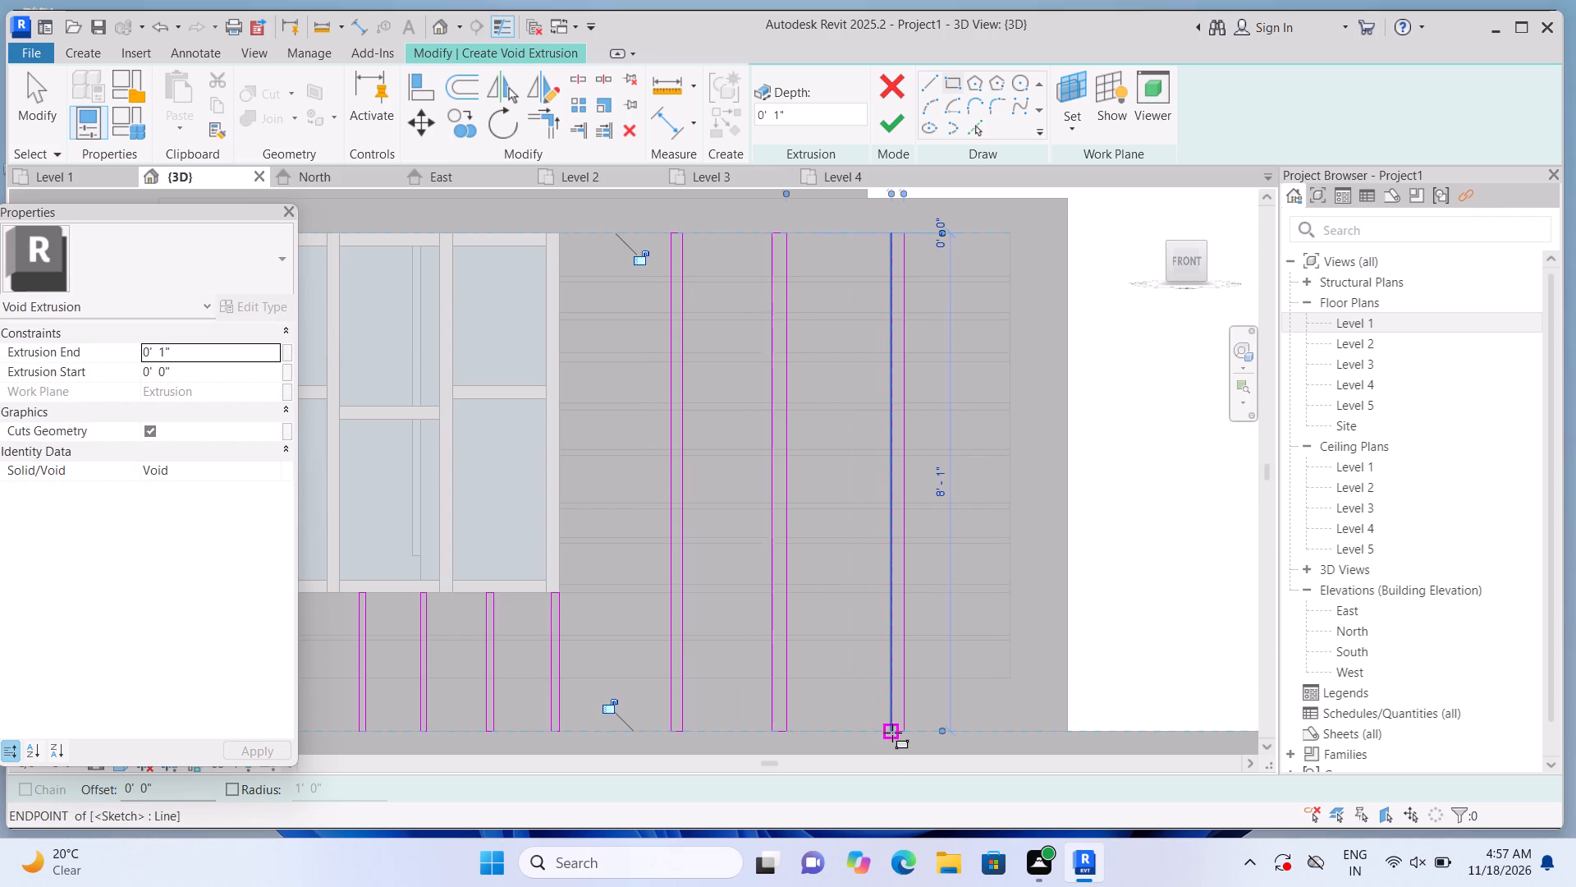
{"action": "key", "text": "Escape"}
Finish the void extrusion sketch with a depth of 0' 1" to cut the vertical grooves below and beside the window.
{"action": "scroll", "coordinate": [894, 705], "scroll_direction": "down", "scroll_amount": 2}
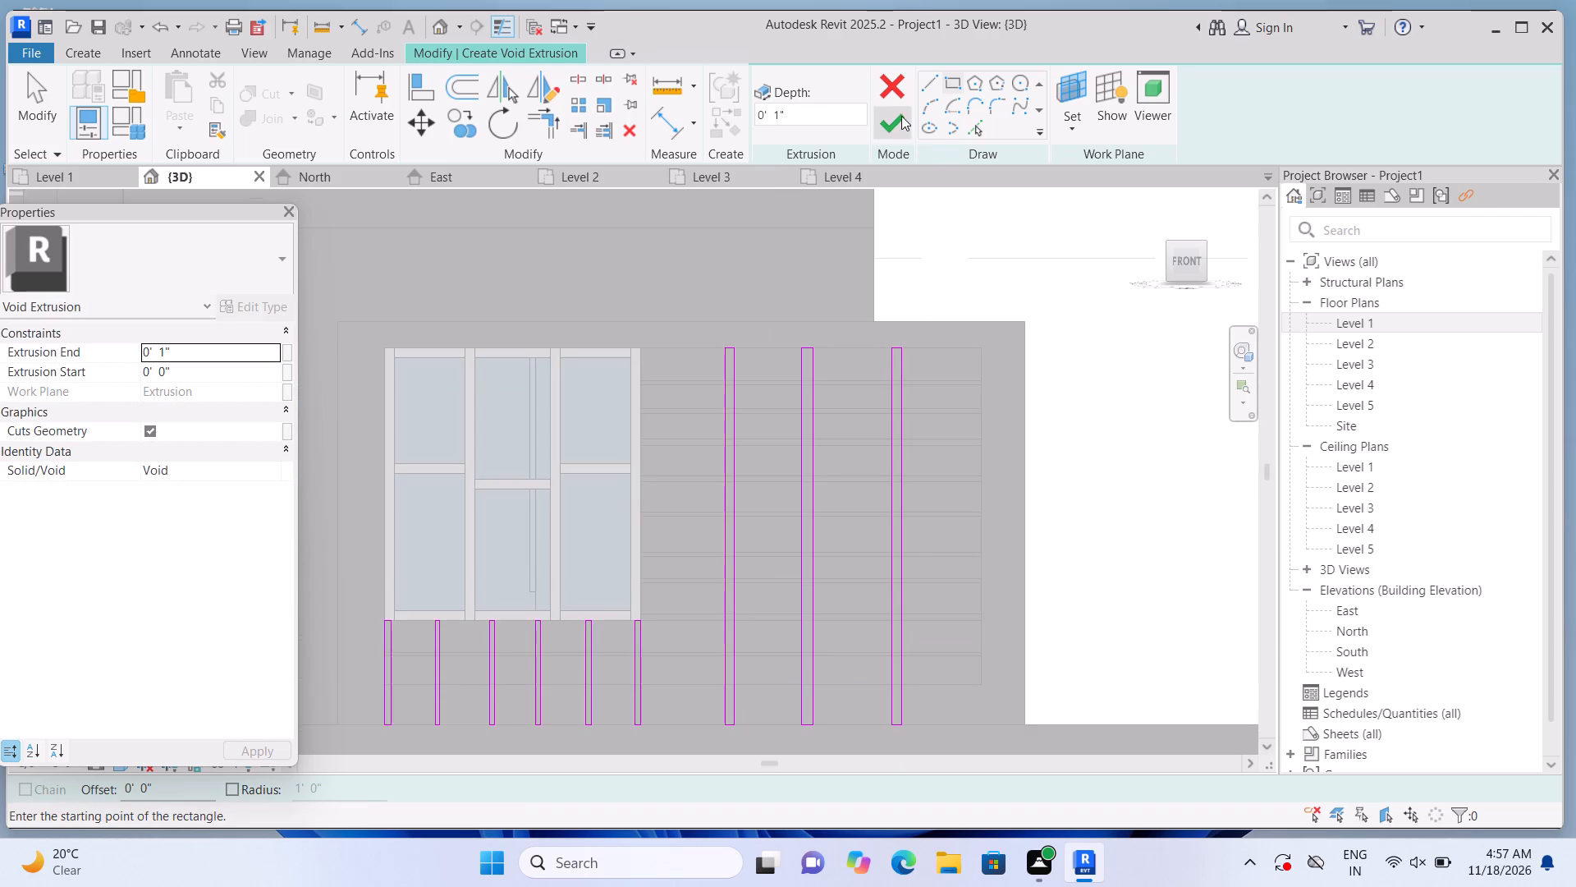
{"action": "left_click", "coordinate": [901, 116]}
{"action": "left_click", "coordinate": [1145, 520]}
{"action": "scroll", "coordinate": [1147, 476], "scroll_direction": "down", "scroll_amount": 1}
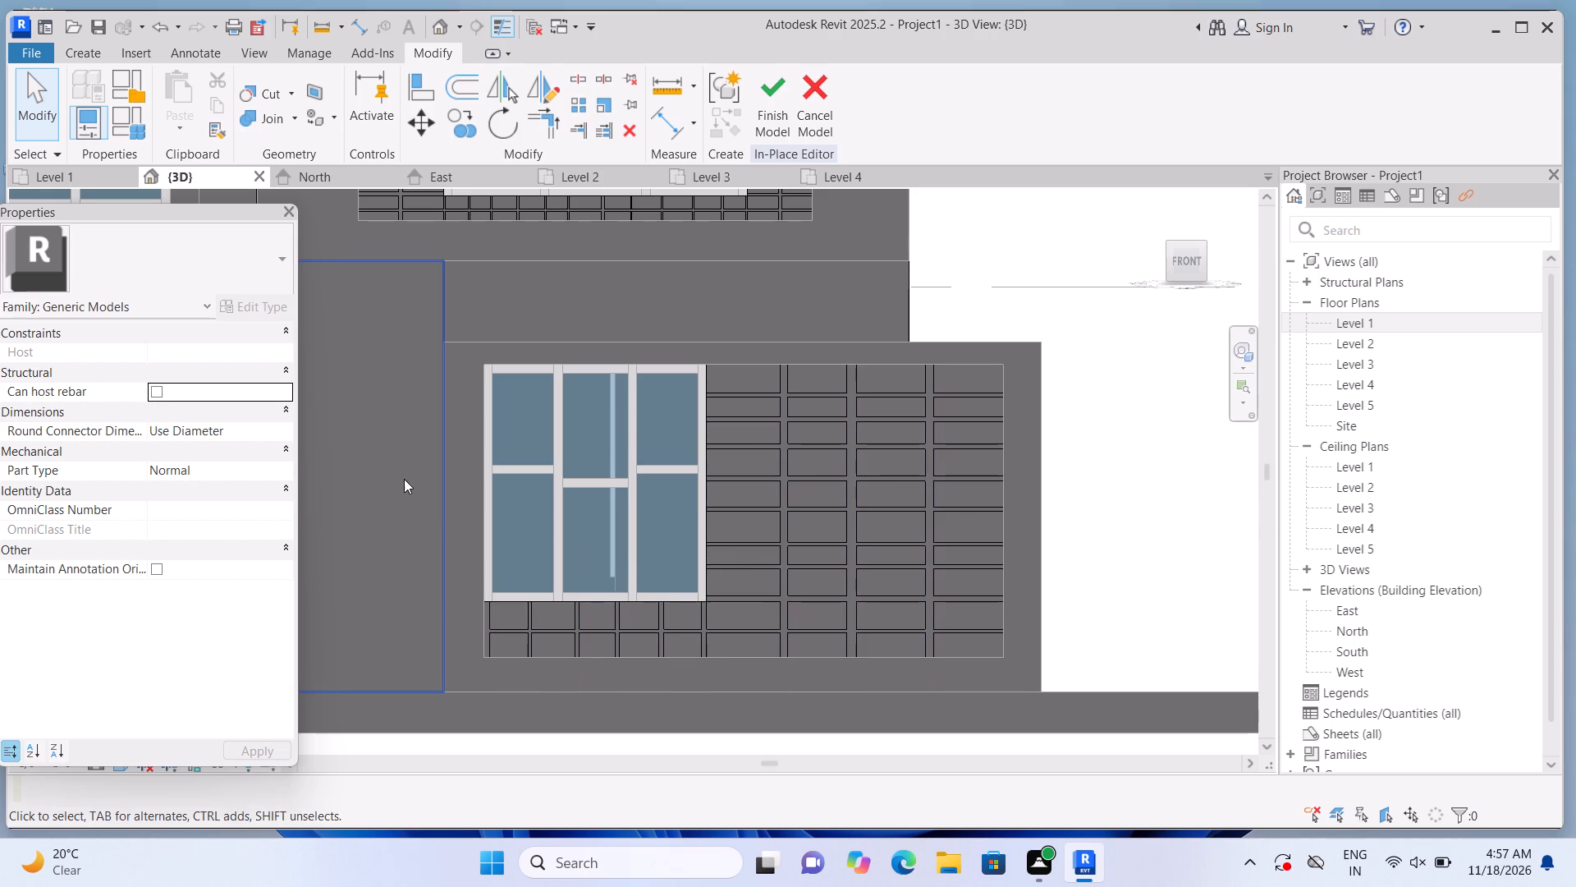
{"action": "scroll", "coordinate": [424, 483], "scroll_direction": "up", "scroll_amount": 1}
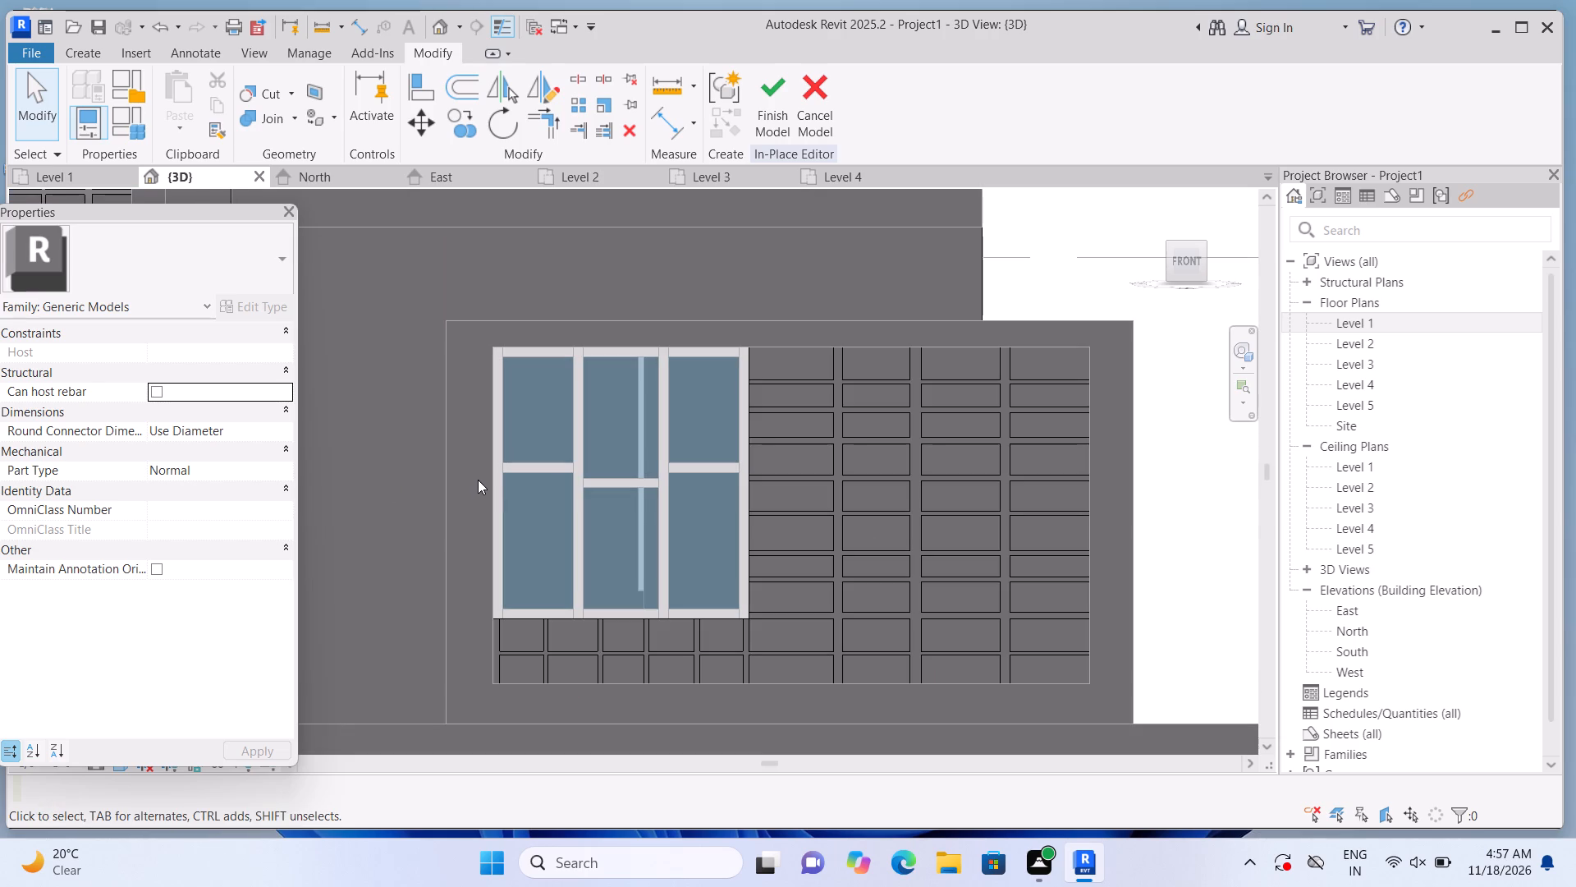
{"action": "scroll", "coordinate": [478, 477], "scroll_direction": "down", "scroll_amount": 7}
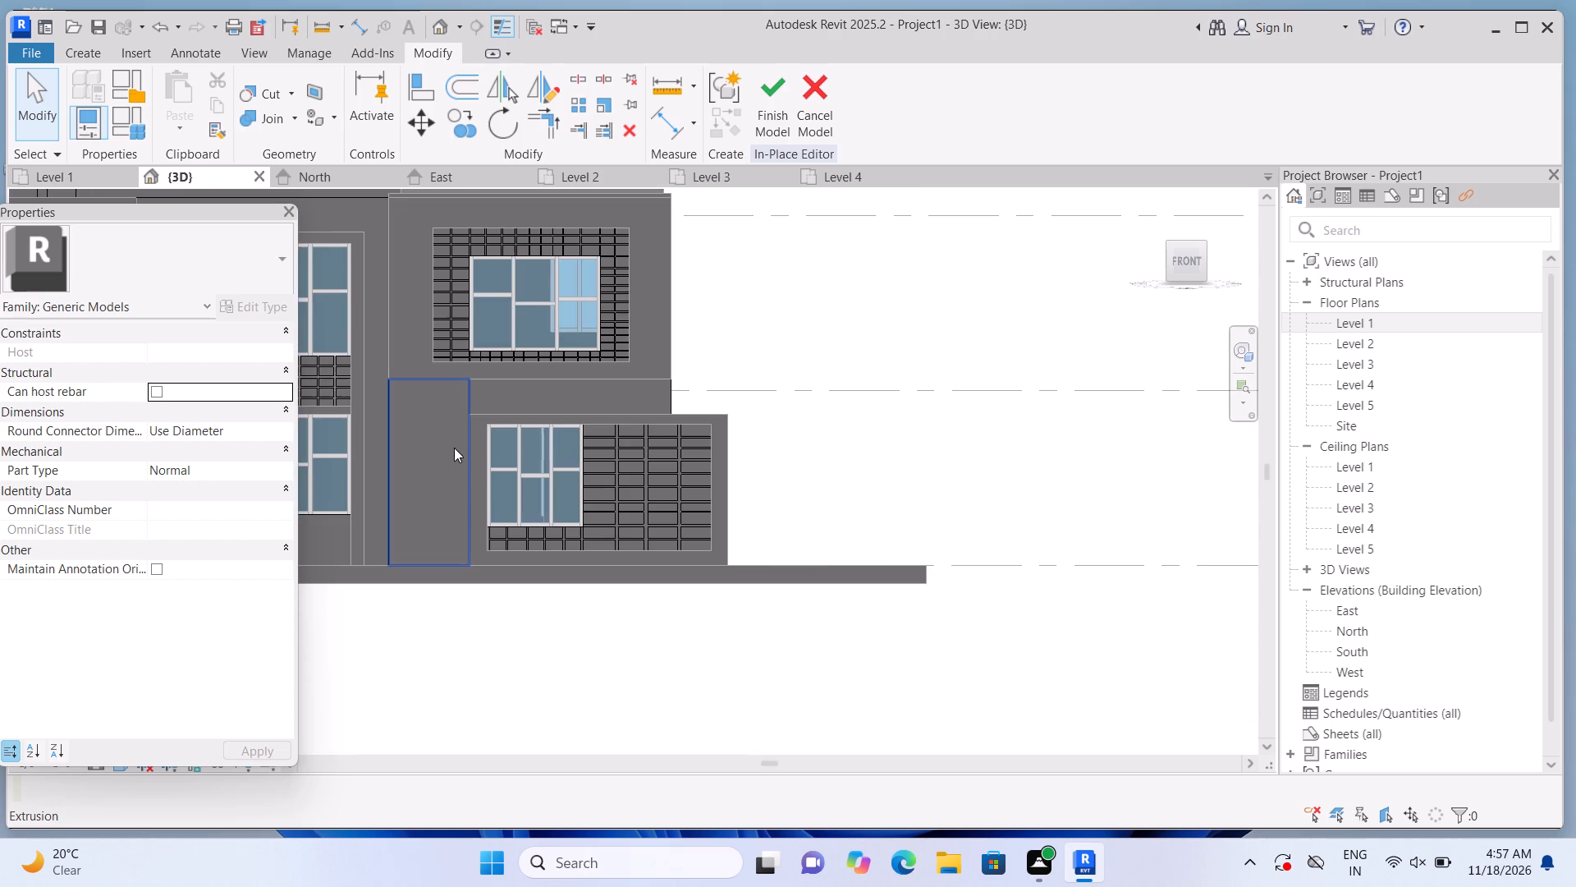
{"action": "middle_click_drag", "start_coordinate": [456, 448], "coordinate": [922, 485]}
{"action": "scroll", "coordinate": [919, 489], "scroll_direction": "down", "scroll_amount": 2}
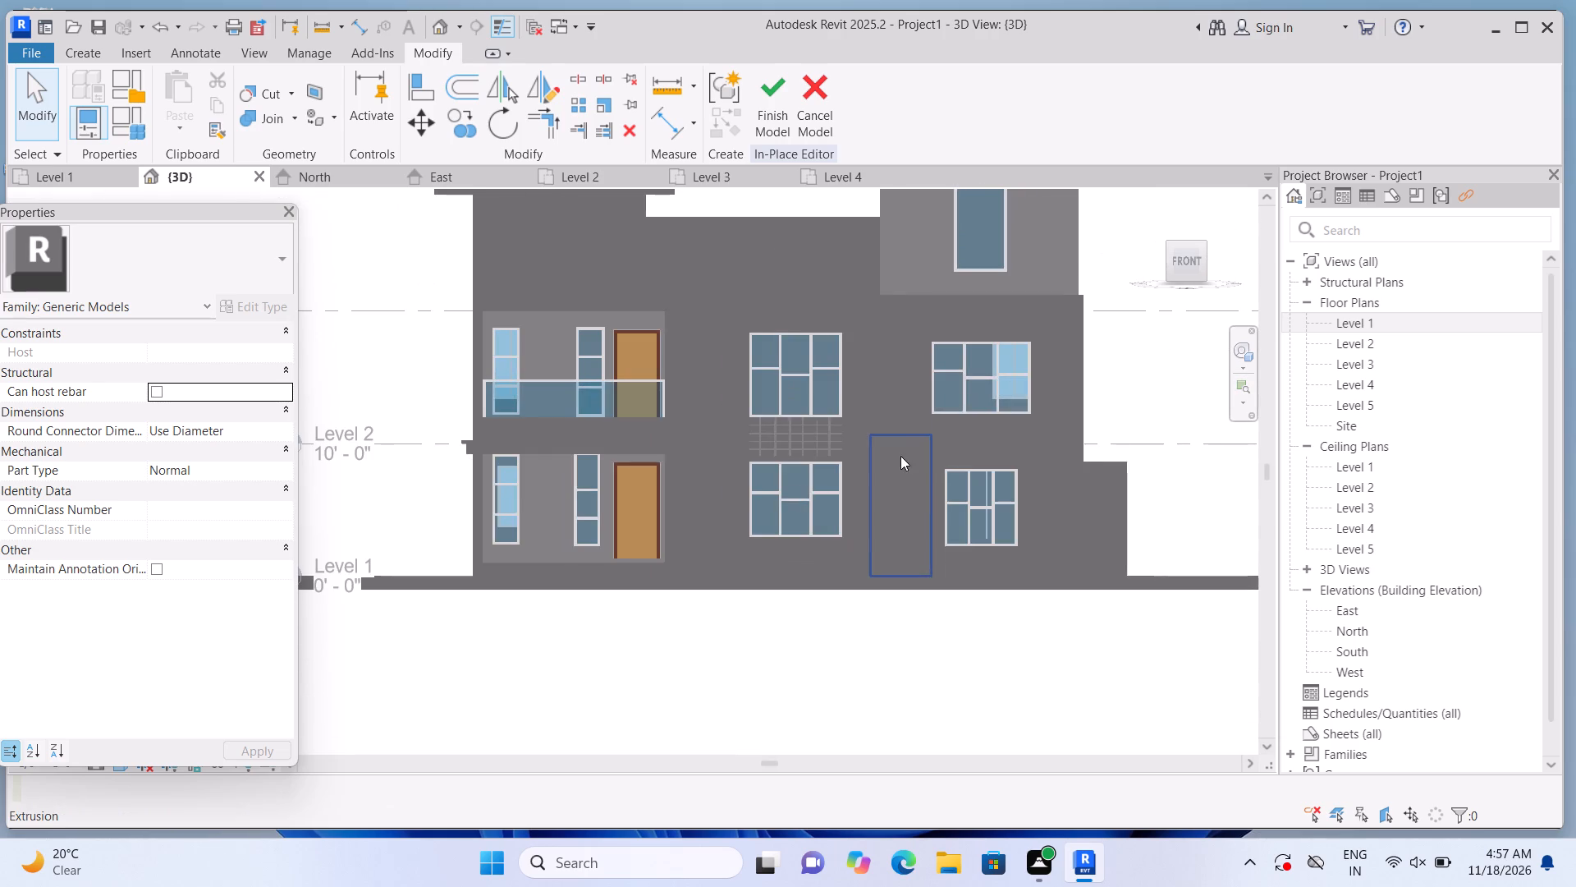
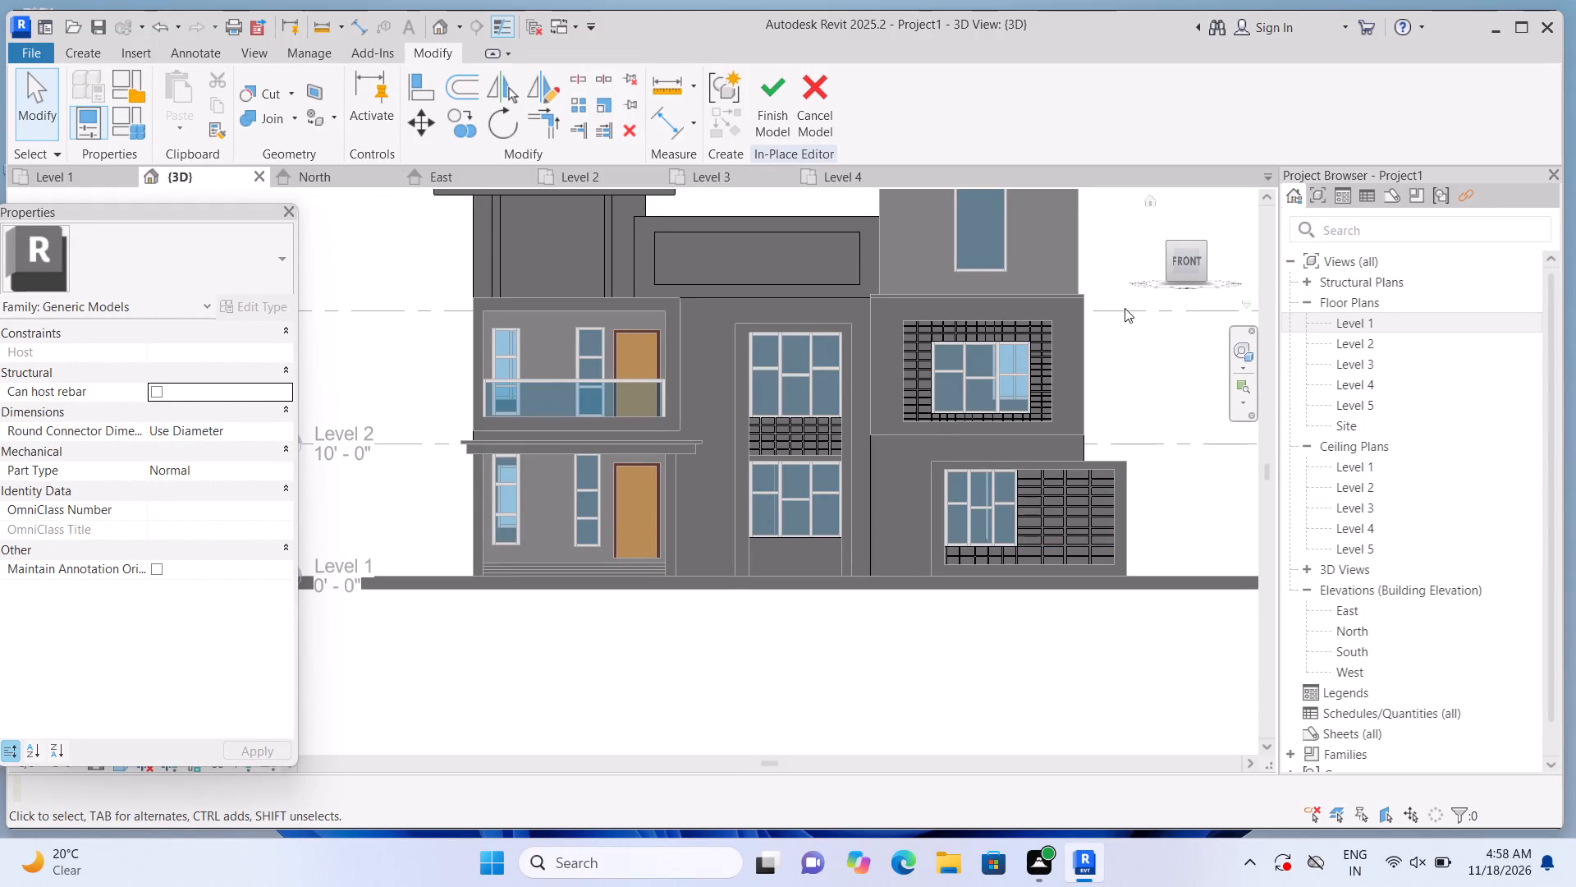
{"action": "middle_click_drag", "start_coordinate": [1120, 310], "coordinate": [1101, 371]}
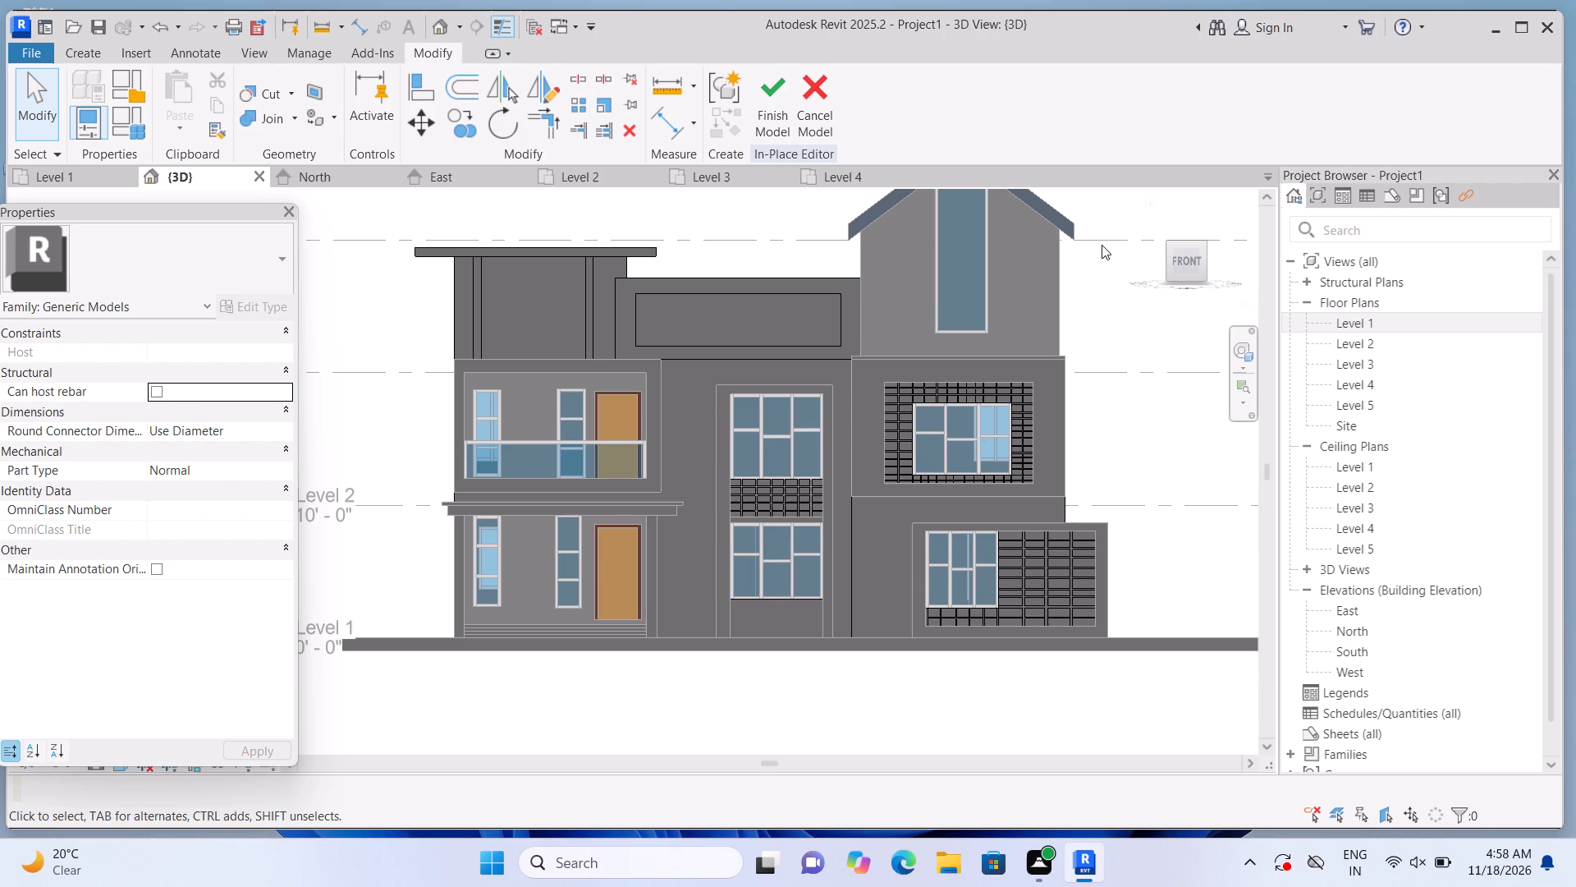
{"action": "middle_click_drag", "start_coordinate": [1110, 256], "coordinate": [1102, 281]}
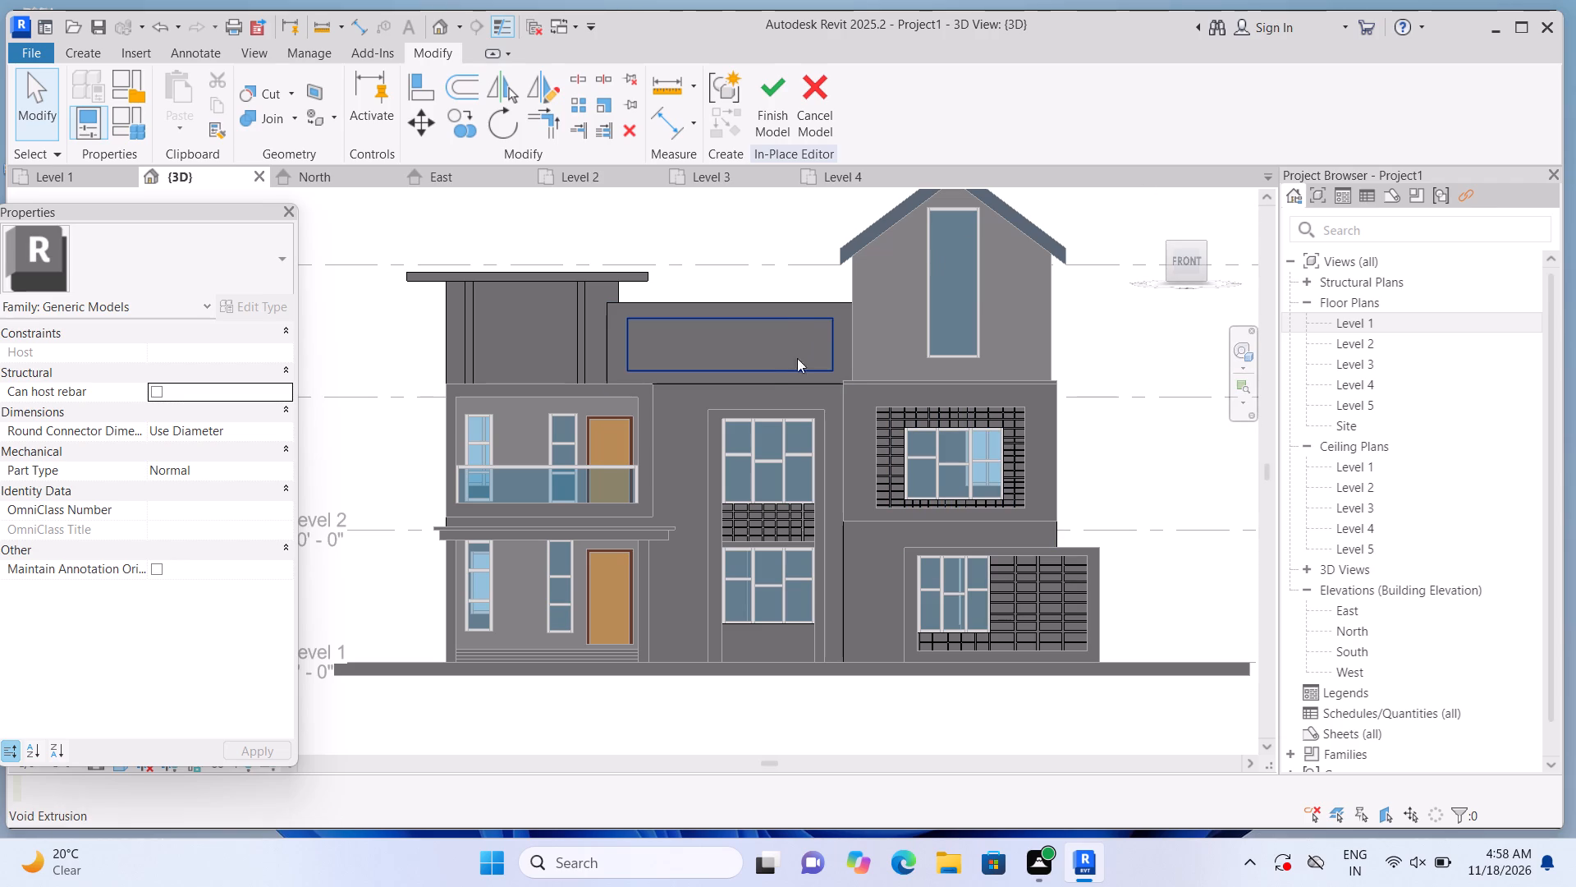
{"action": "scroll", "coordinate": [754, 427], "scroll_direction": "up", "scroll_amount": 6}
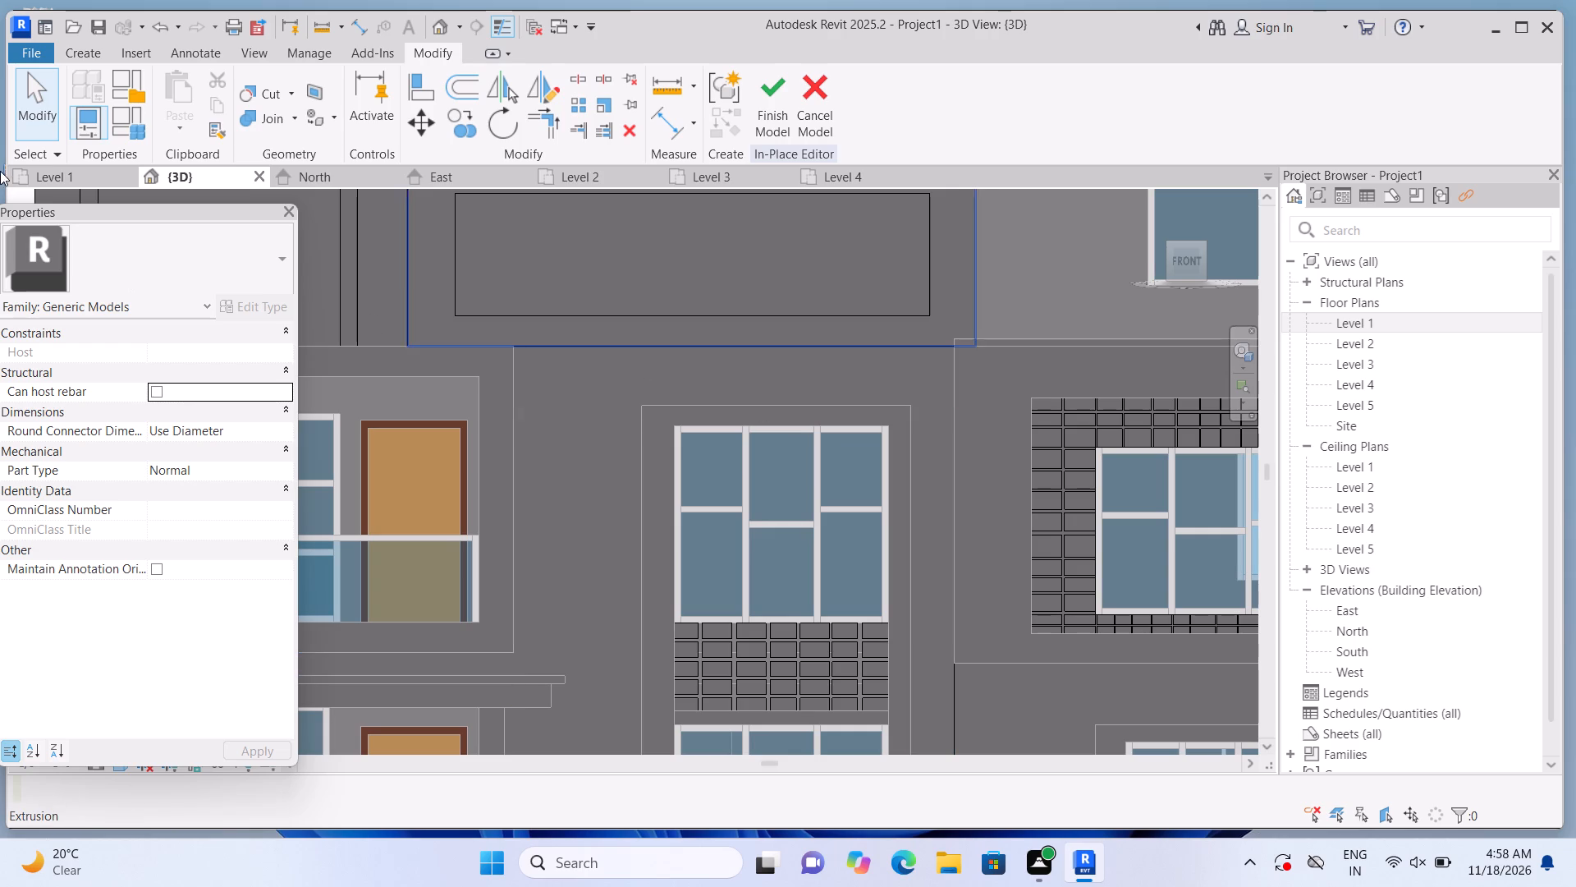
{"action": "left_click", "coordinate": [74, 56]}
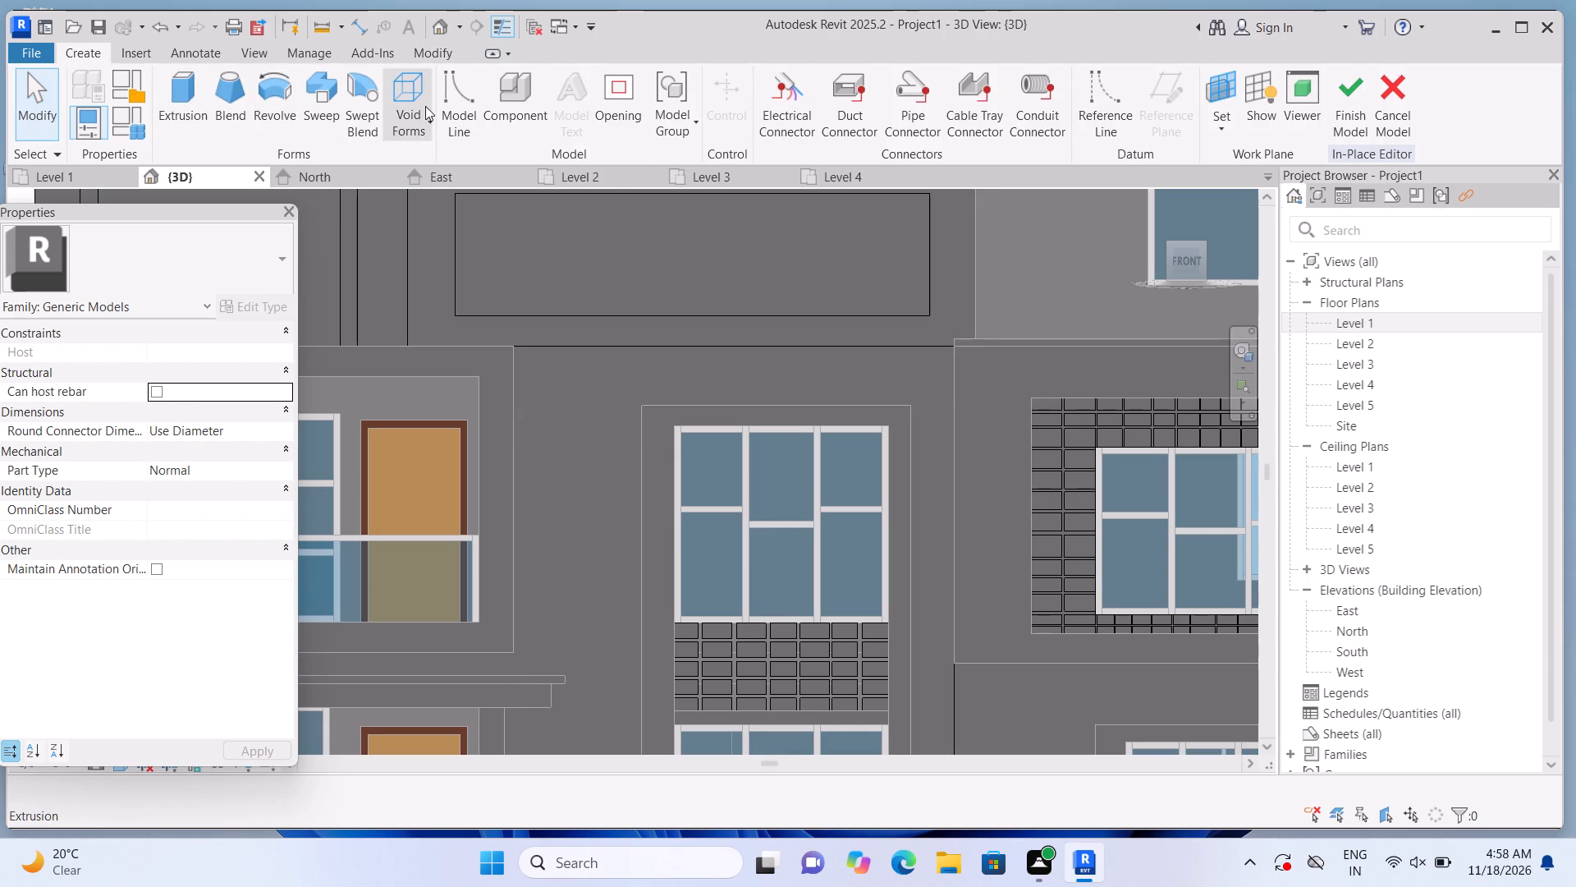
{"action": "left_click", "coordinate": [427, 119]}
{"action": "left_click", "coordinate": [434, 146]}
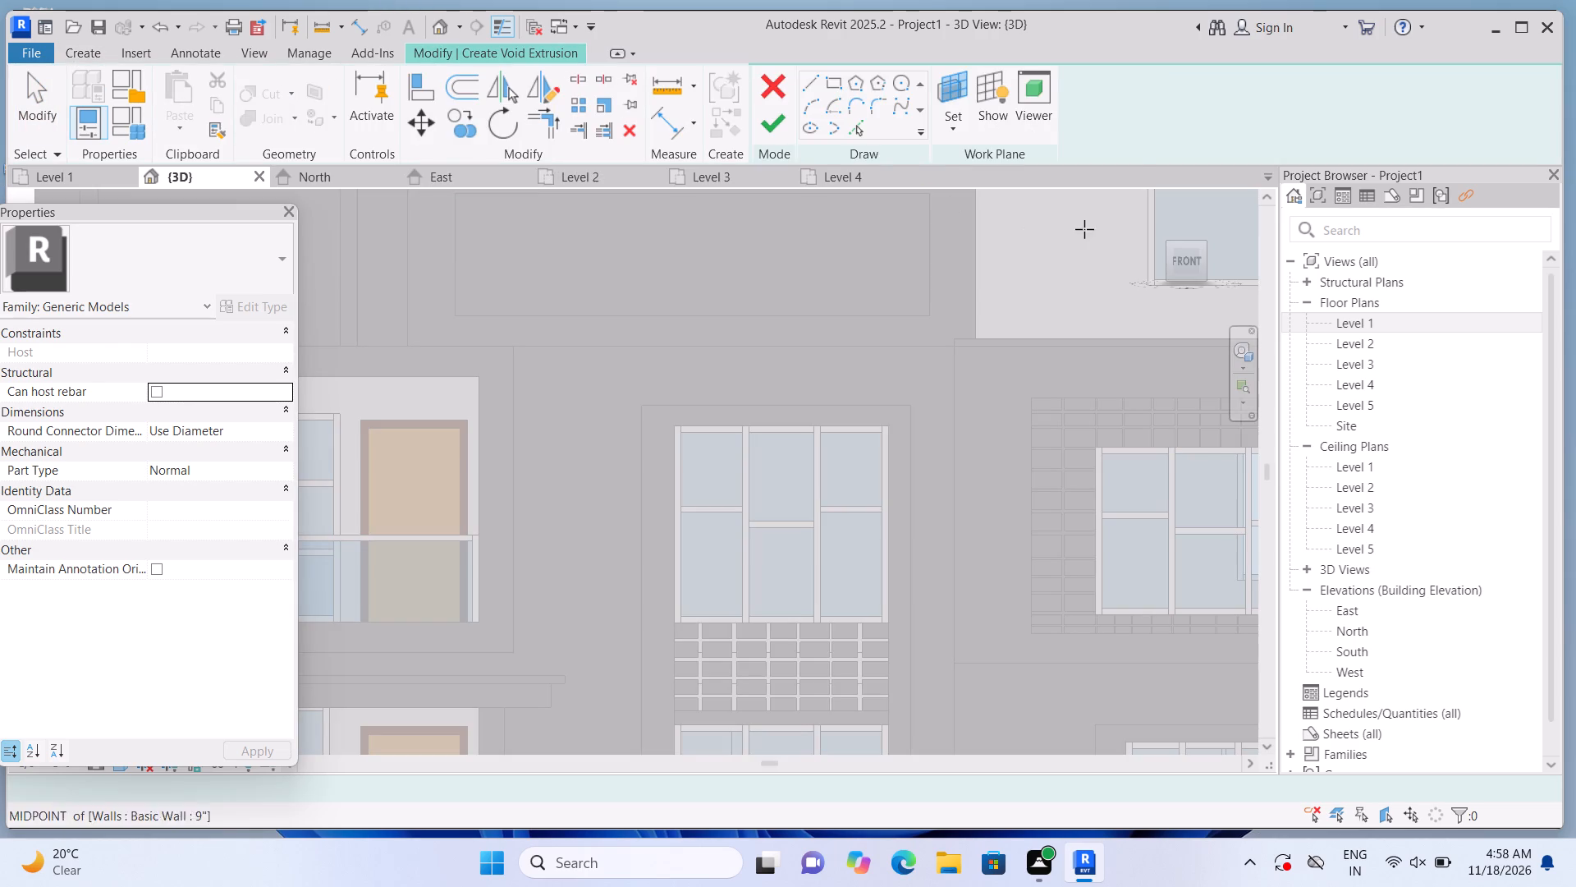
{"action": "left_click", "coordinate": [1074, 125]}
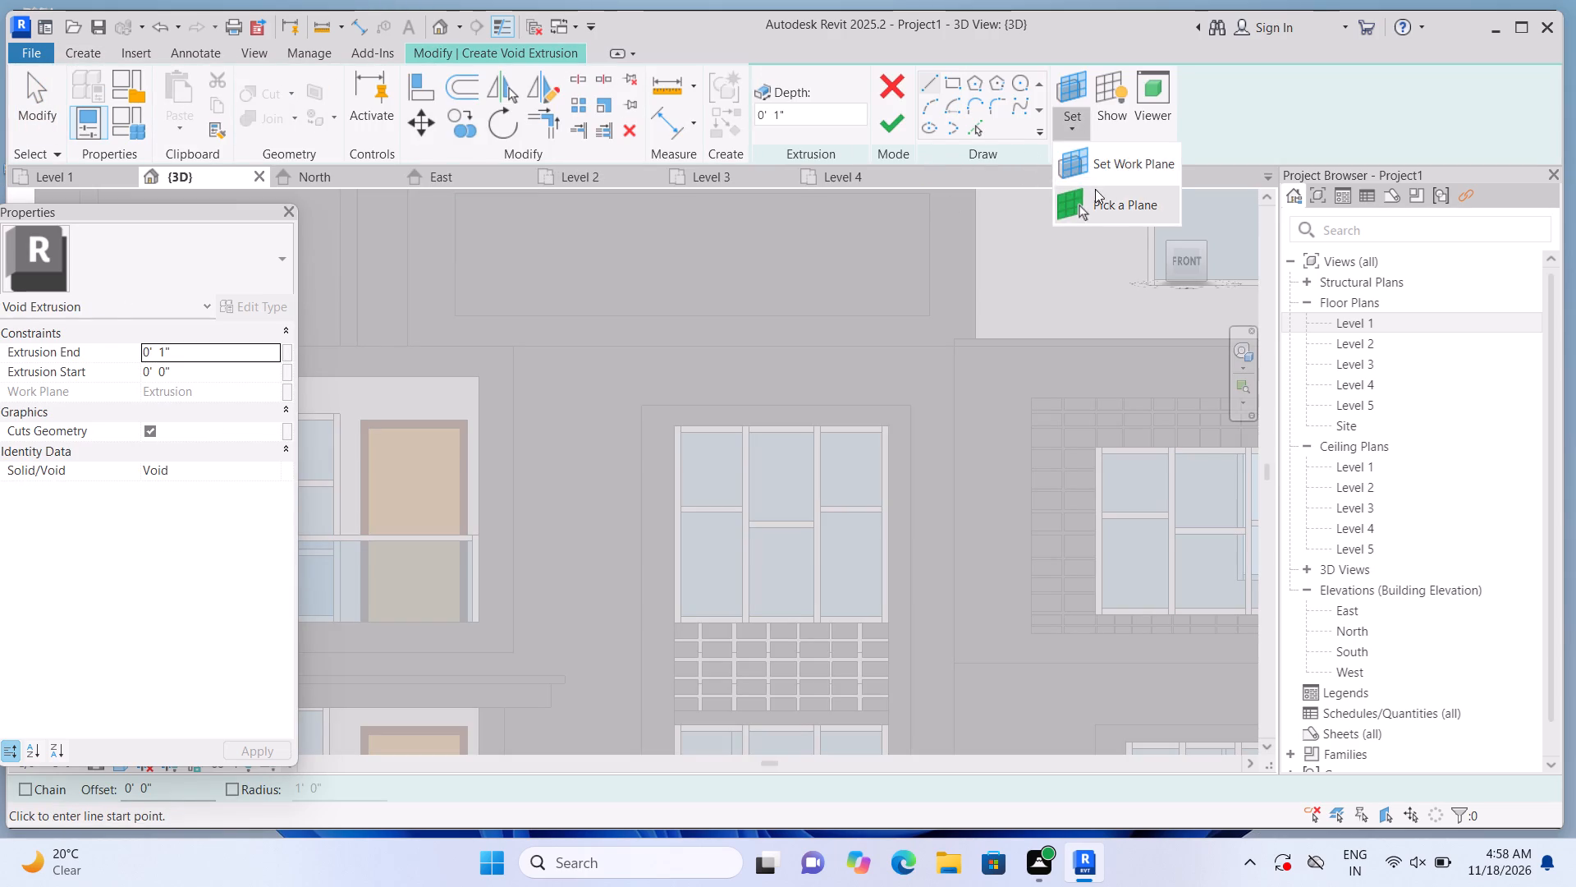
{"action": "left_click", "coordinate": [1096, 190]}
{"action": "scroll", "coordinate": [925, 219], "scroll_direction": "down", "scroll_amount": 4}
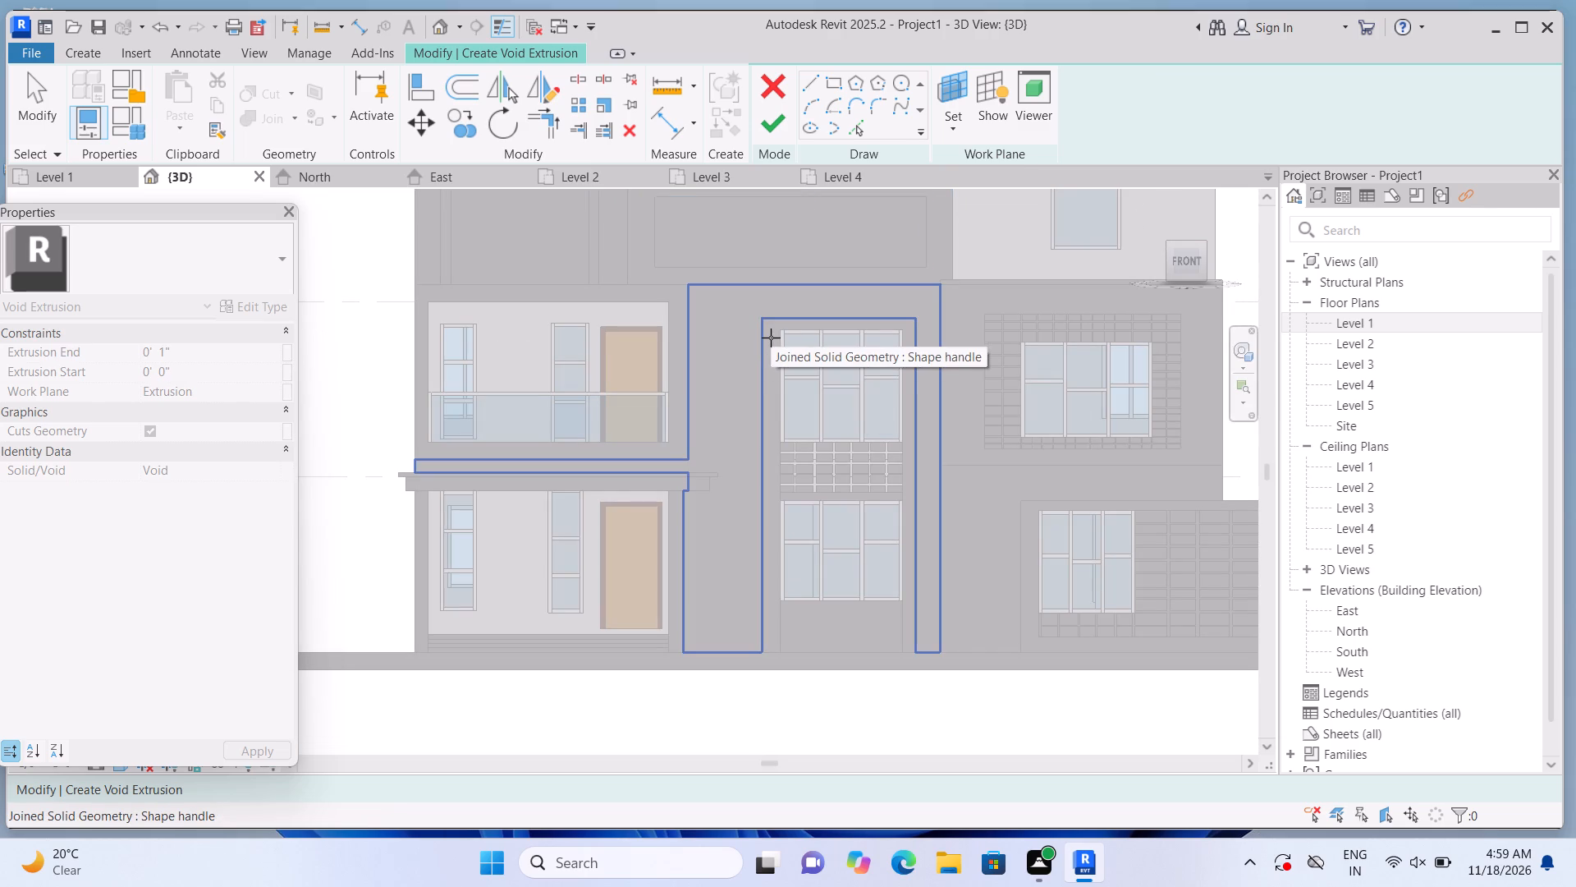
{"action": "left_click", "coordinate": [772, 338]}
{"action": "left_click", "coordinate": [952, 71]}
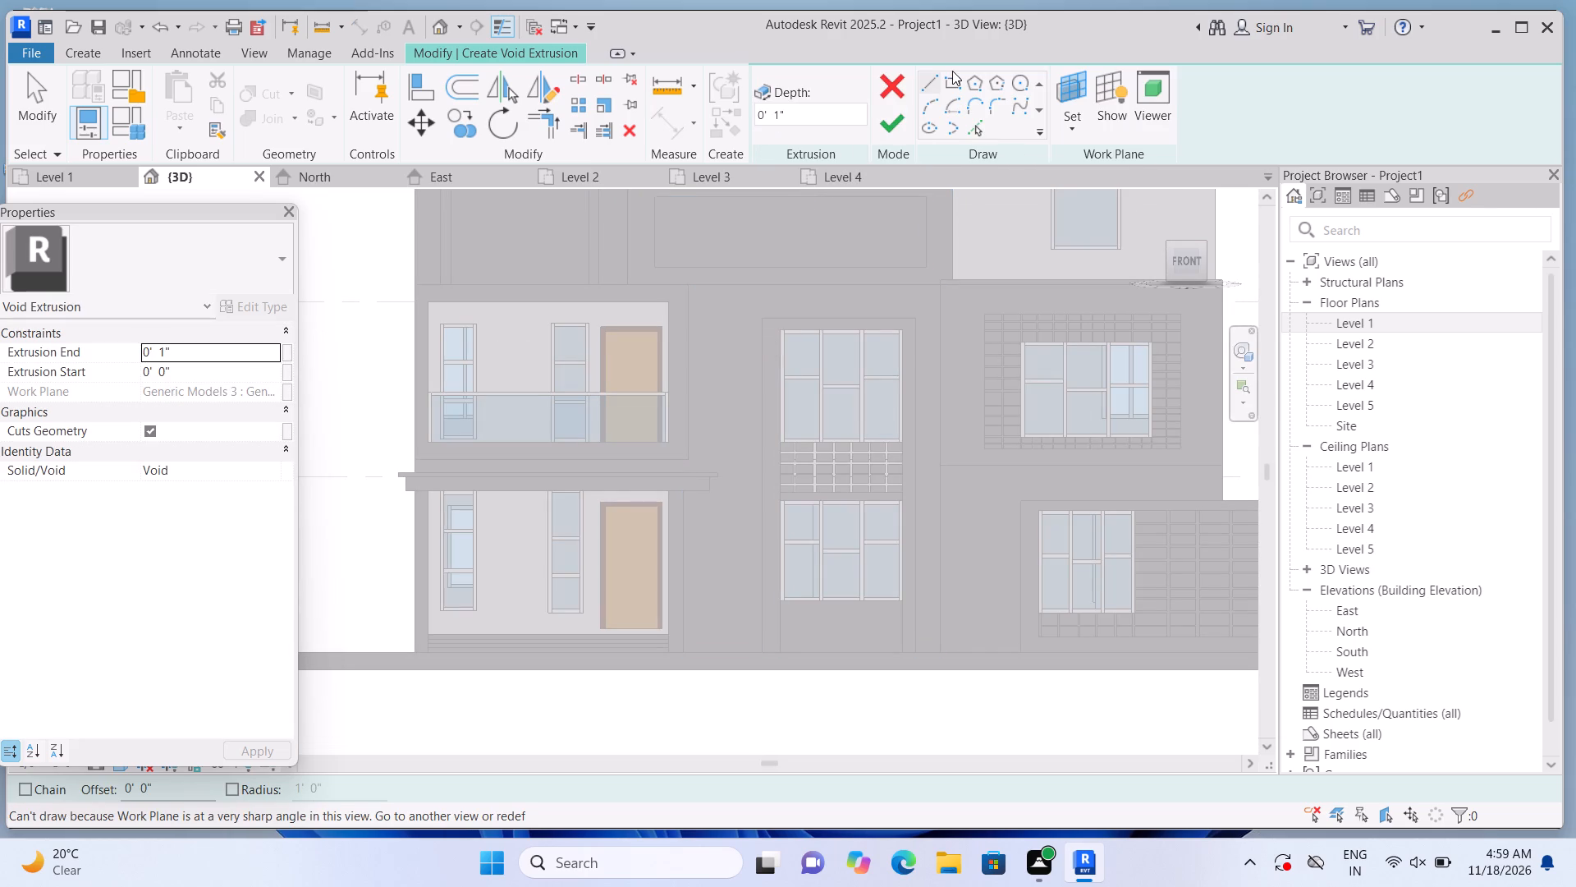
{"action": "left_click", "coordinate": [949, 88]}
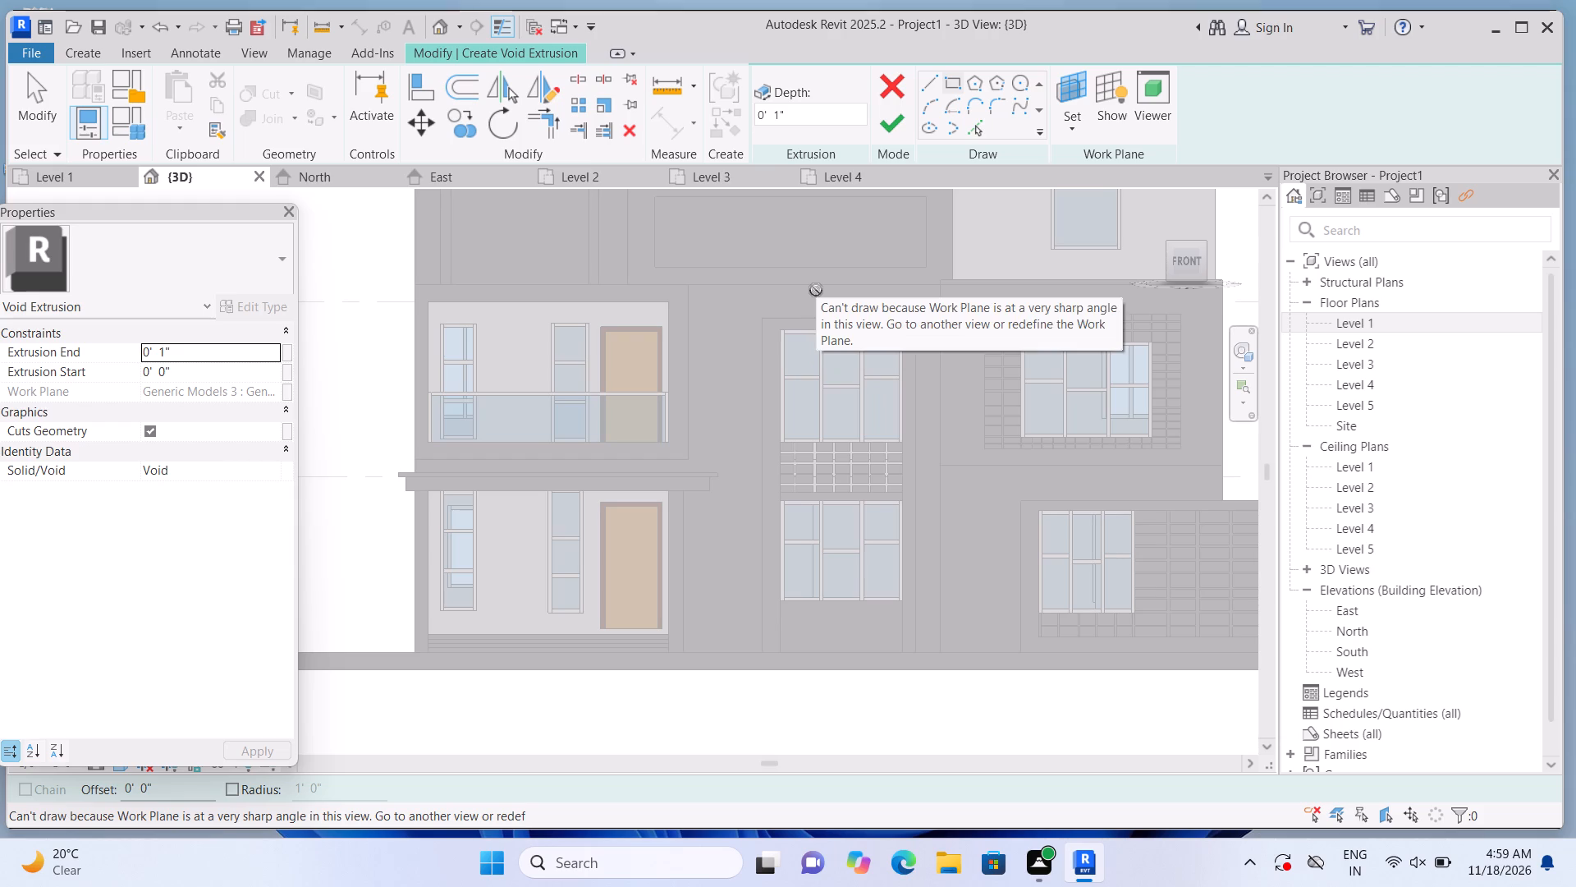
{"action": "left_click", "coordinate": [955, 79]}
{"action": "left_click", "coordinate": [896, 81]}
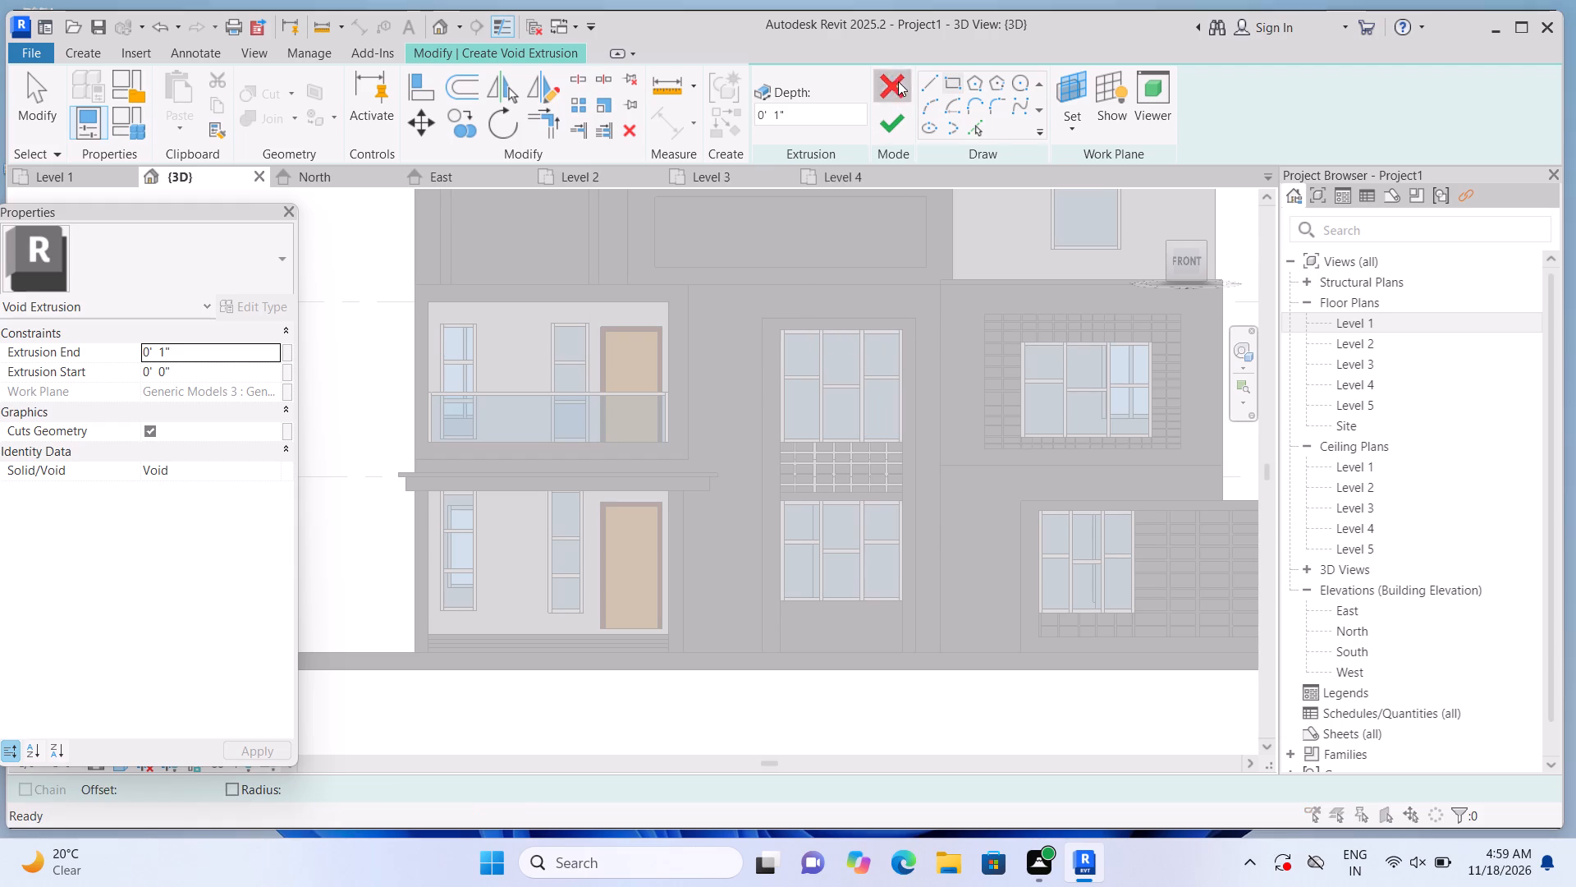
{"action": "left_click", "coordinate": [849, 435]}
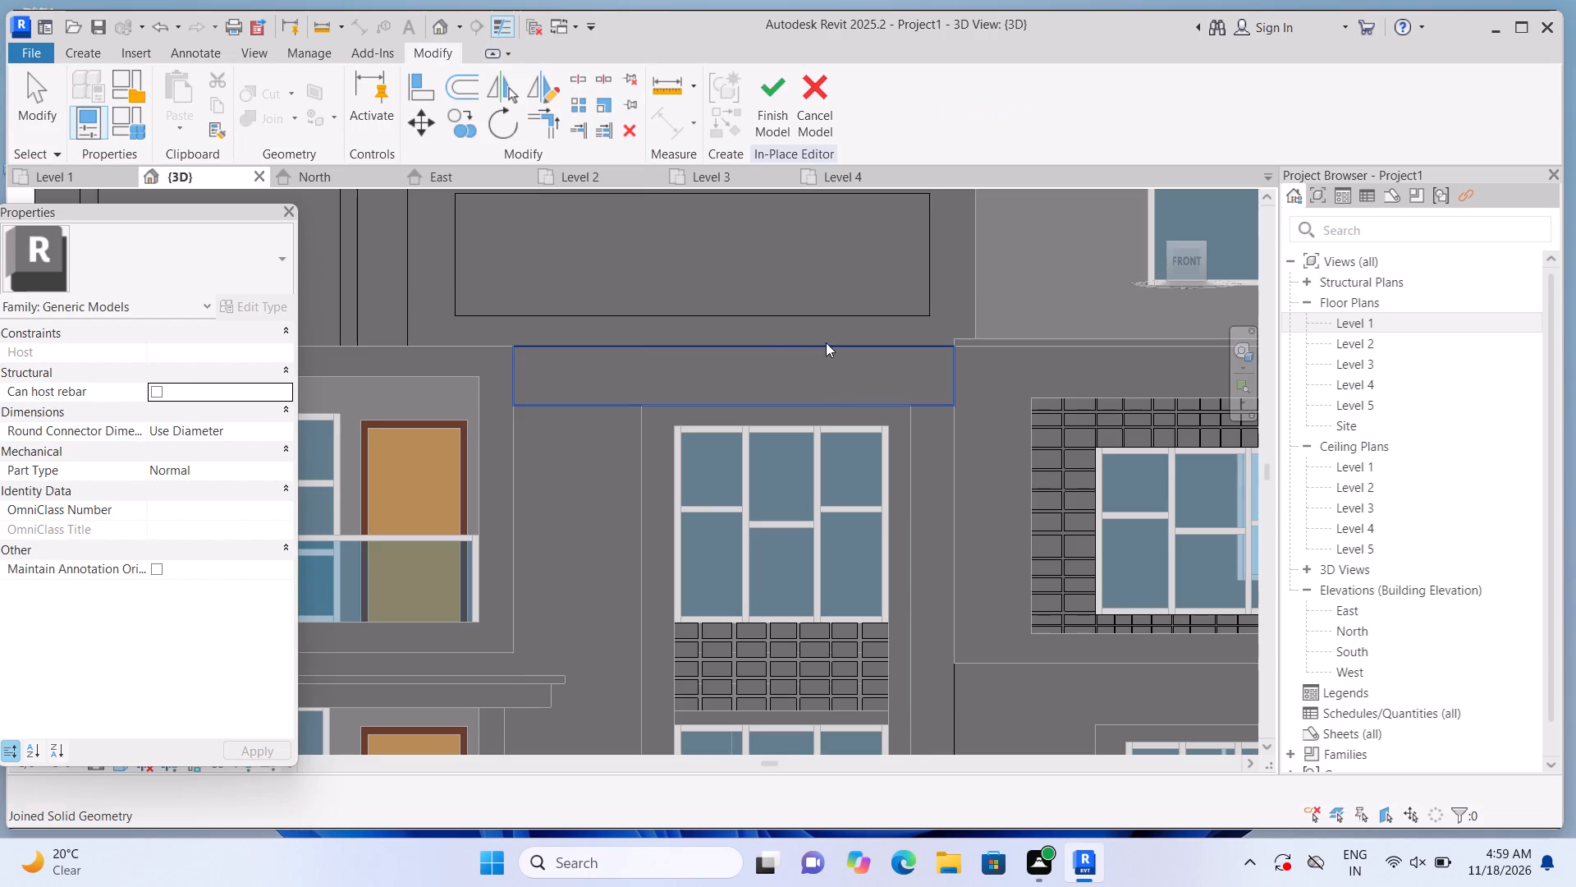
Start a void extrusion on the central bay's front wall face and sketch a narrow horizontal rectangle across its full width above the window recess.
{"action": "left_click", "coordinate": [108, 61]}
{"action": "left_click", "coordinate": [428, 121]}
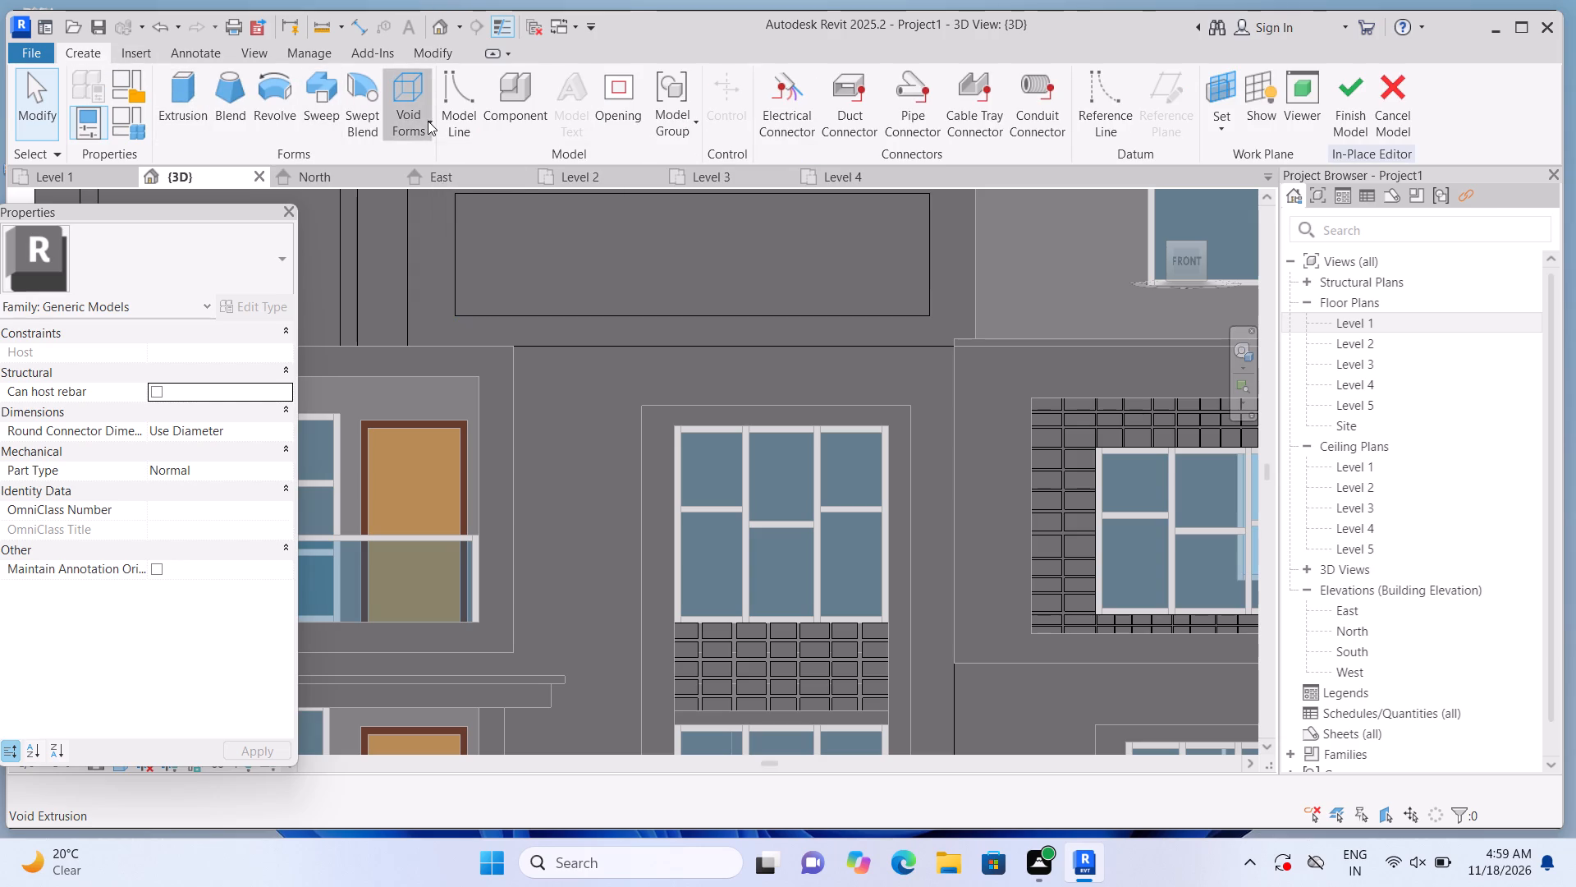
{"action": "left_click", "coordinate": [435, 157]}
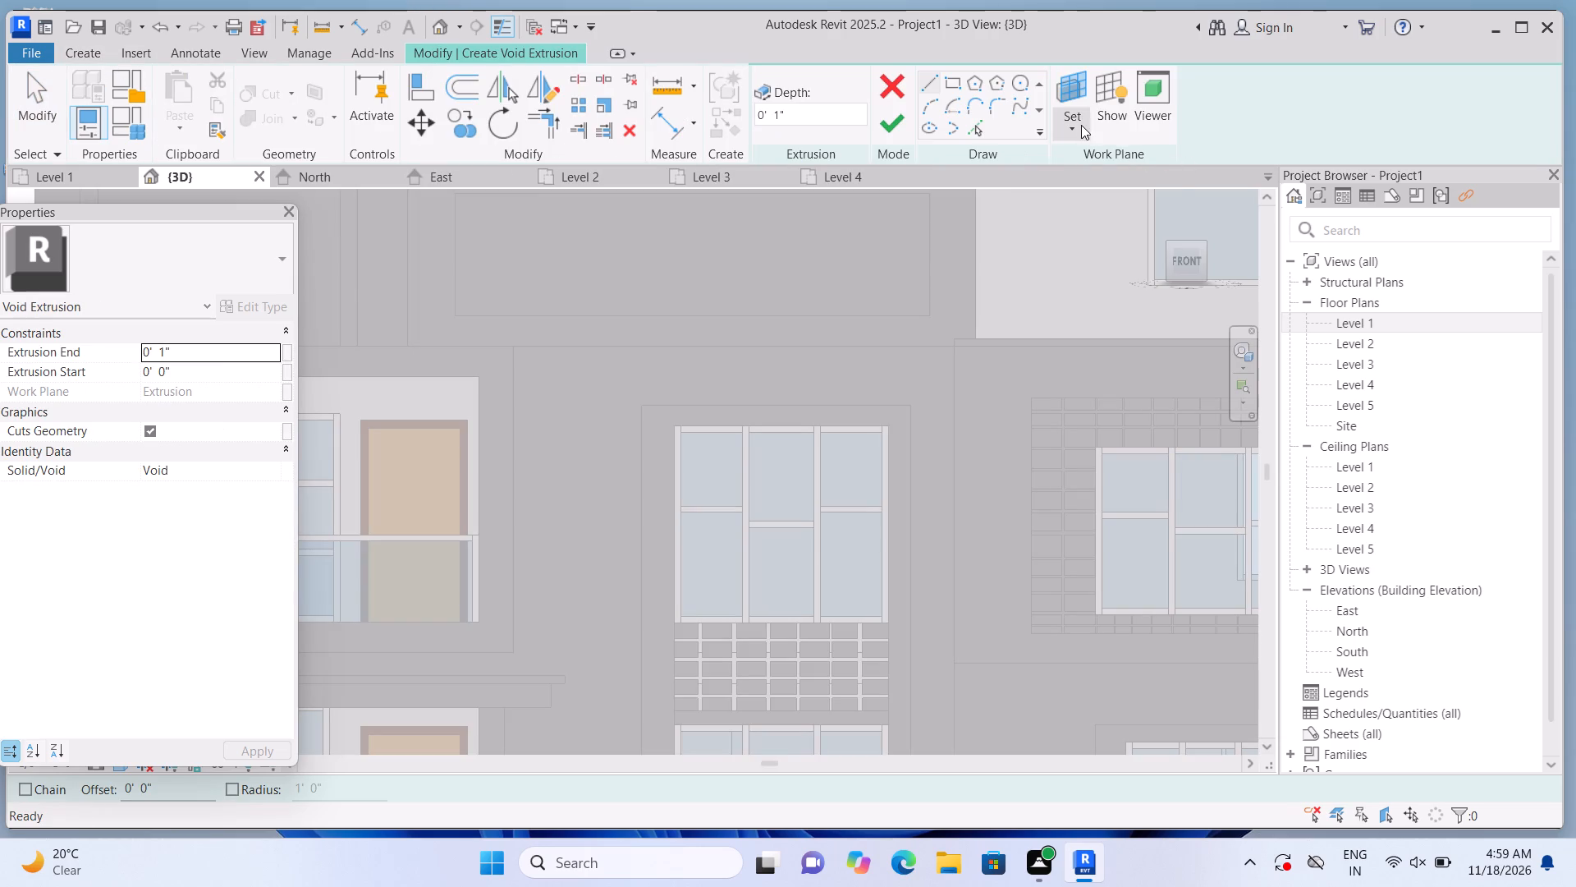
{"action": "left_click", "coordinate": [1079, 122]}
{"action": "left_click", "coordinate": [1087, 191]}
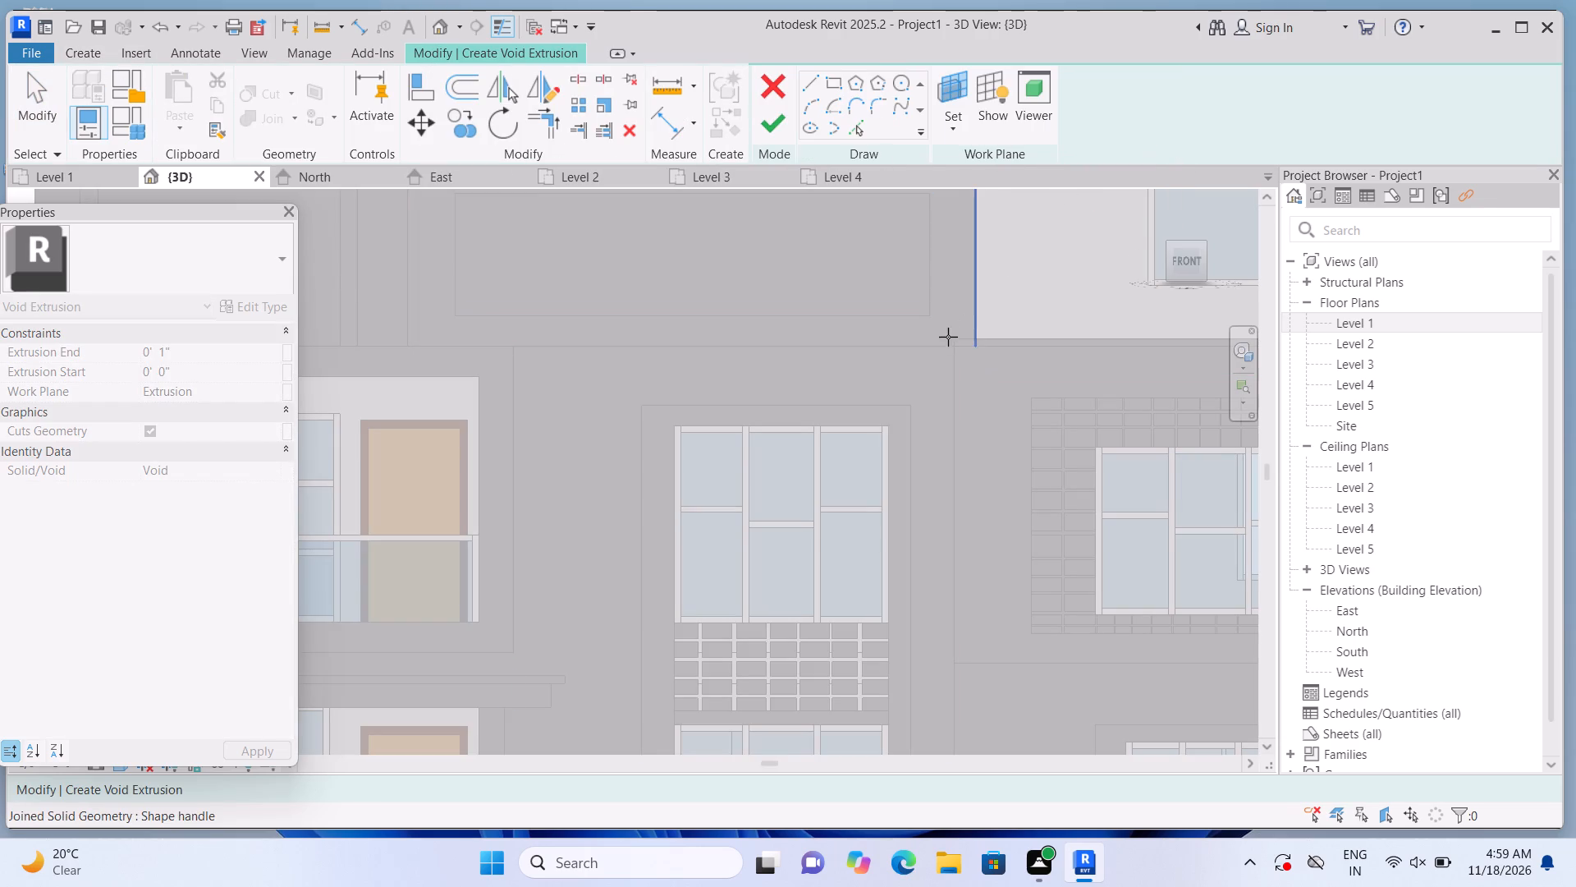
{"action": "left_click", "coordinate": [921, 374]}
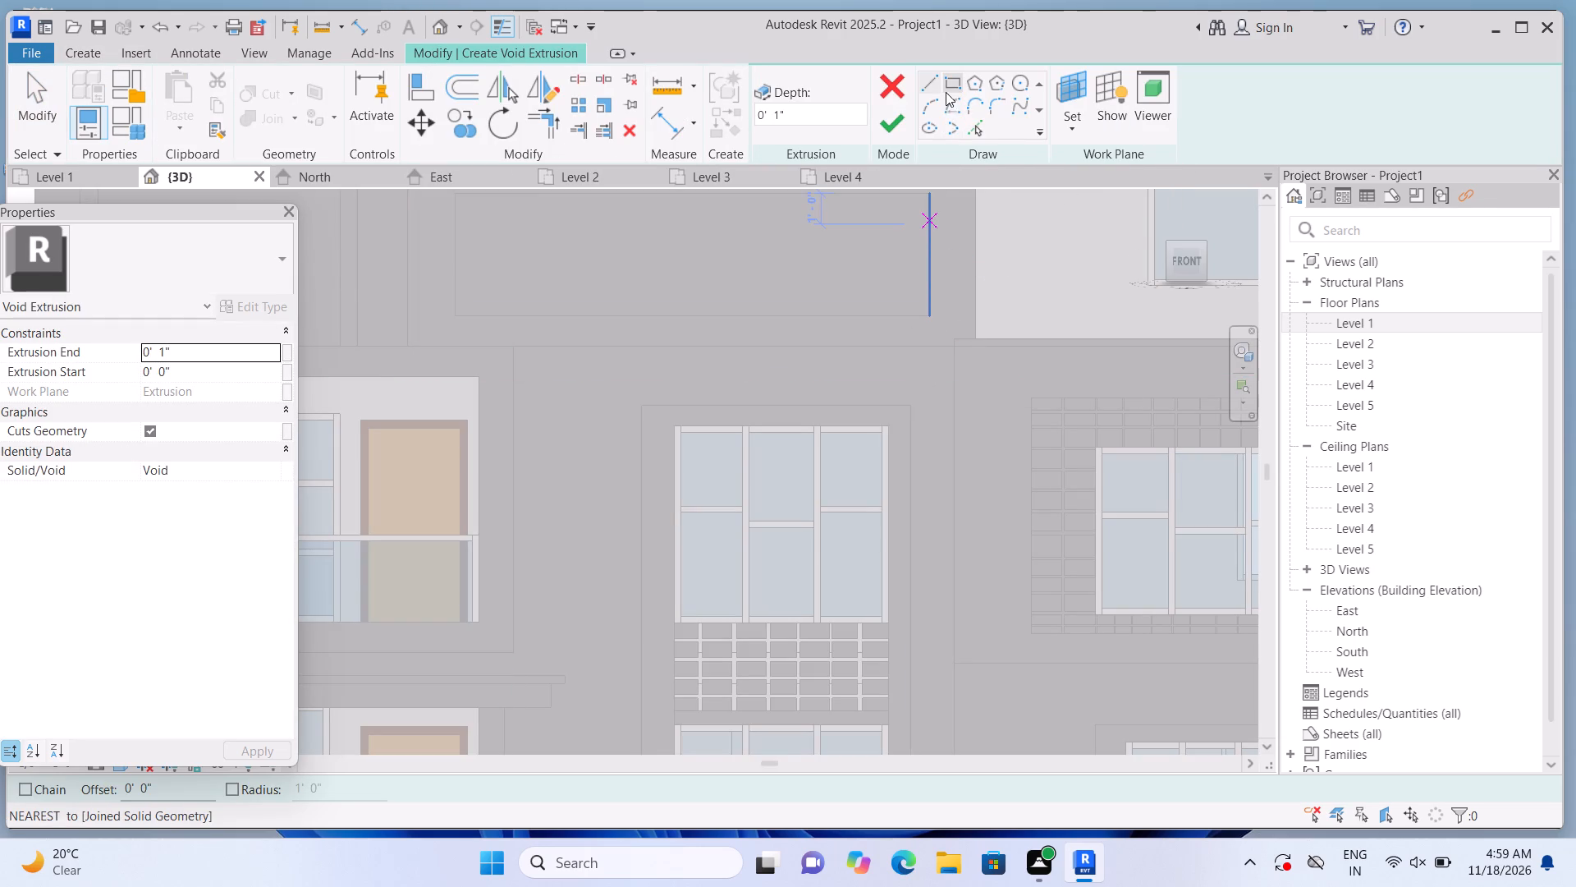
{"action": "left_click", "coordinate": [946, 90]}
{"action": "scroll", "coordinate": [543, 417], "scroll_direction": "up", "scroll_amount": 1}
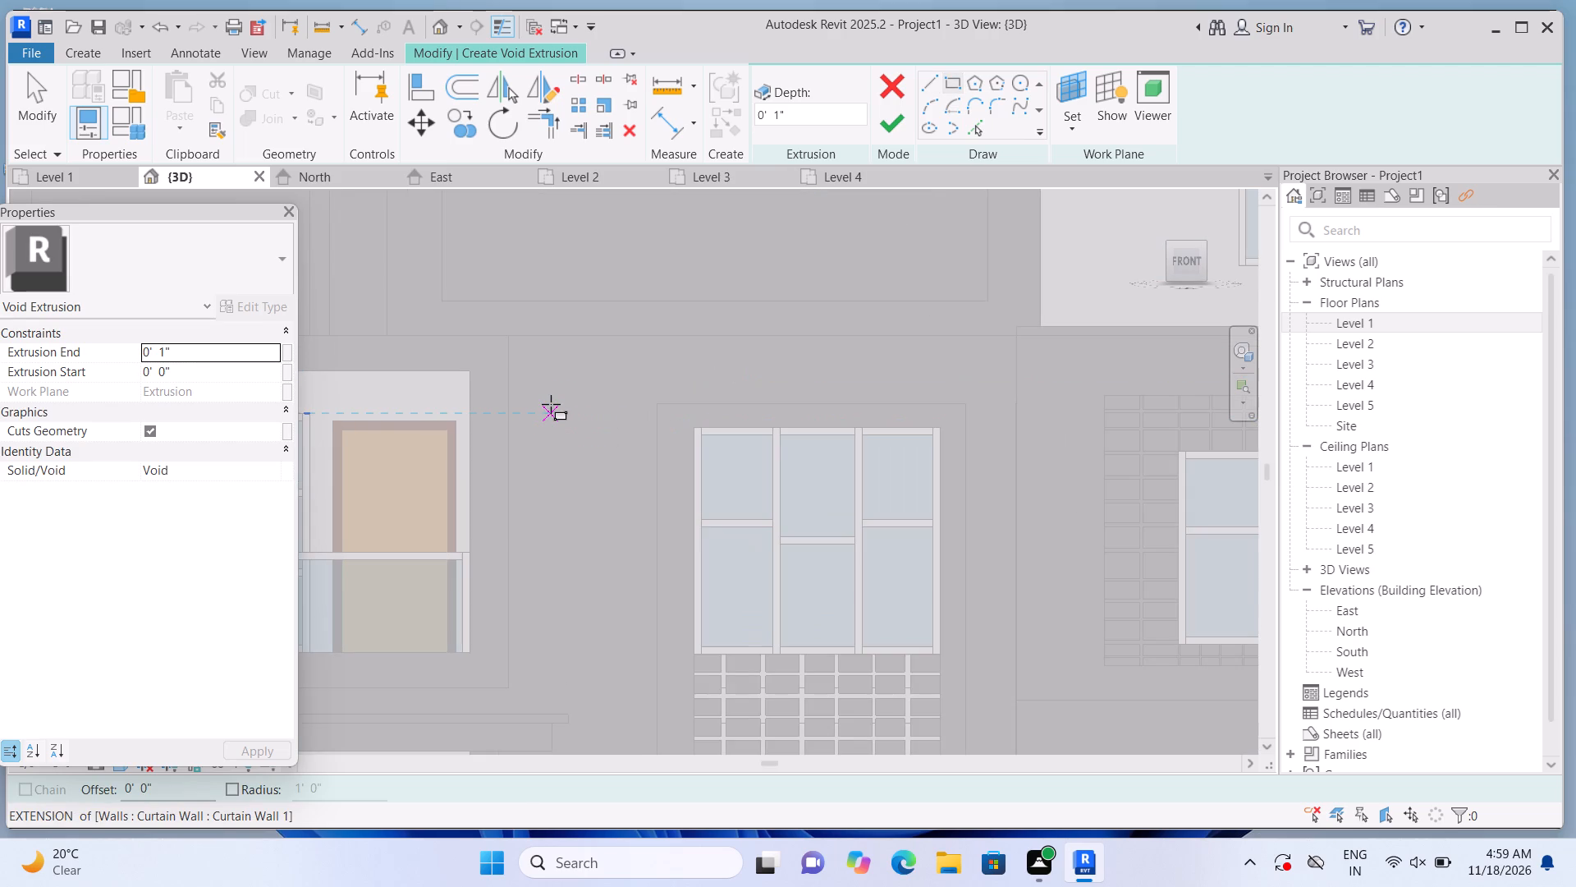
{"action": "scroll", "coordinate": [524, 370], "scroll_direction": "up", "scroll_amount": 1}
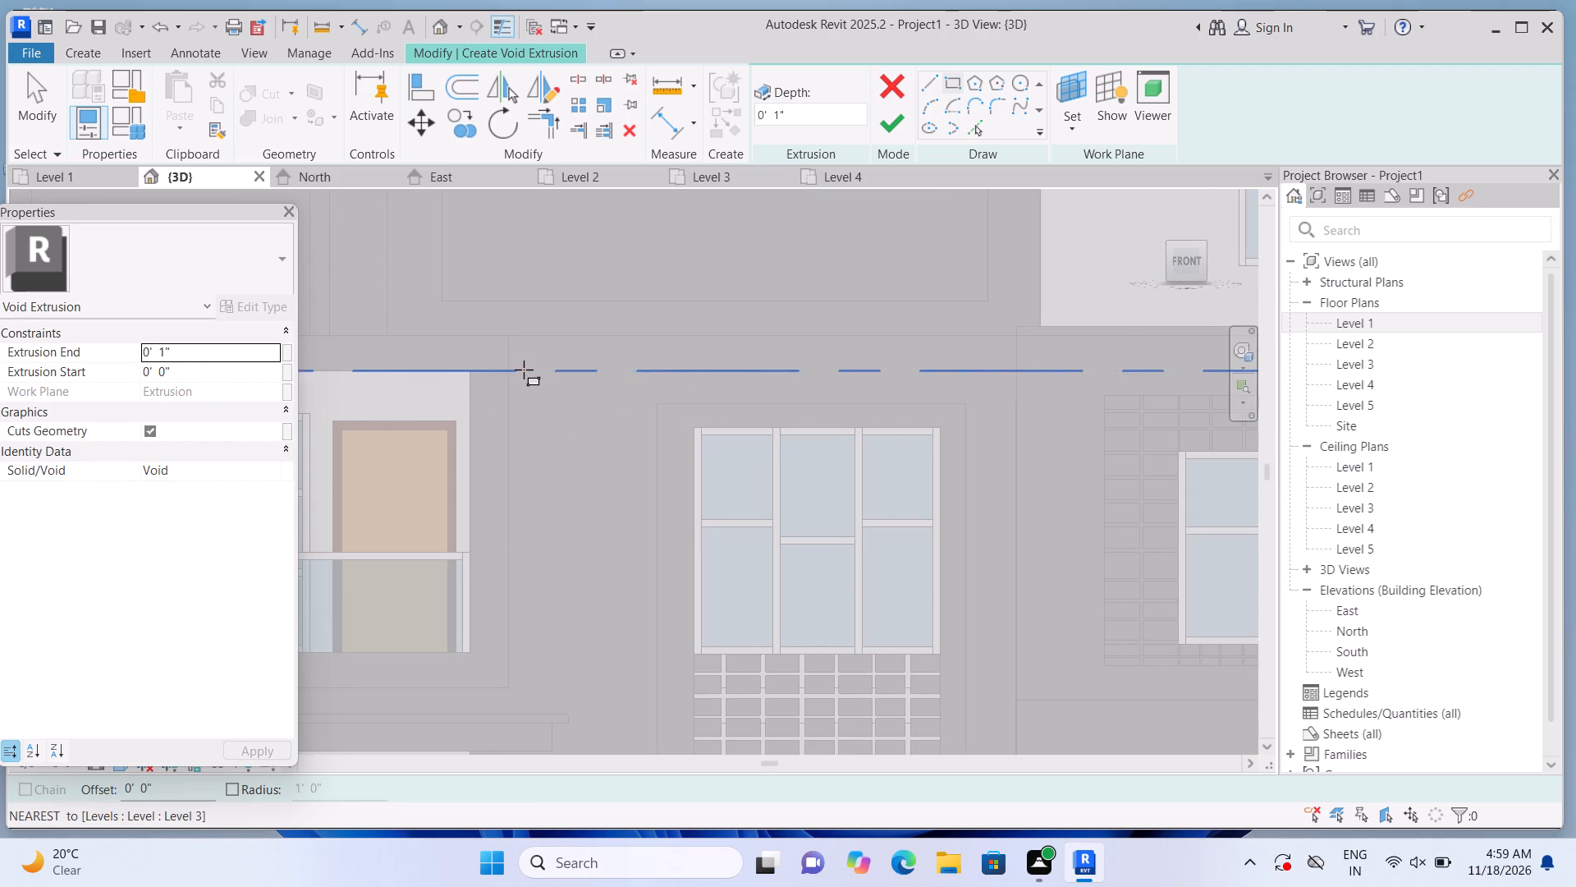
{"action": "scroll", "coordinate": [524, 370], "scroll_direction": "up", "scroll_amount": 1}
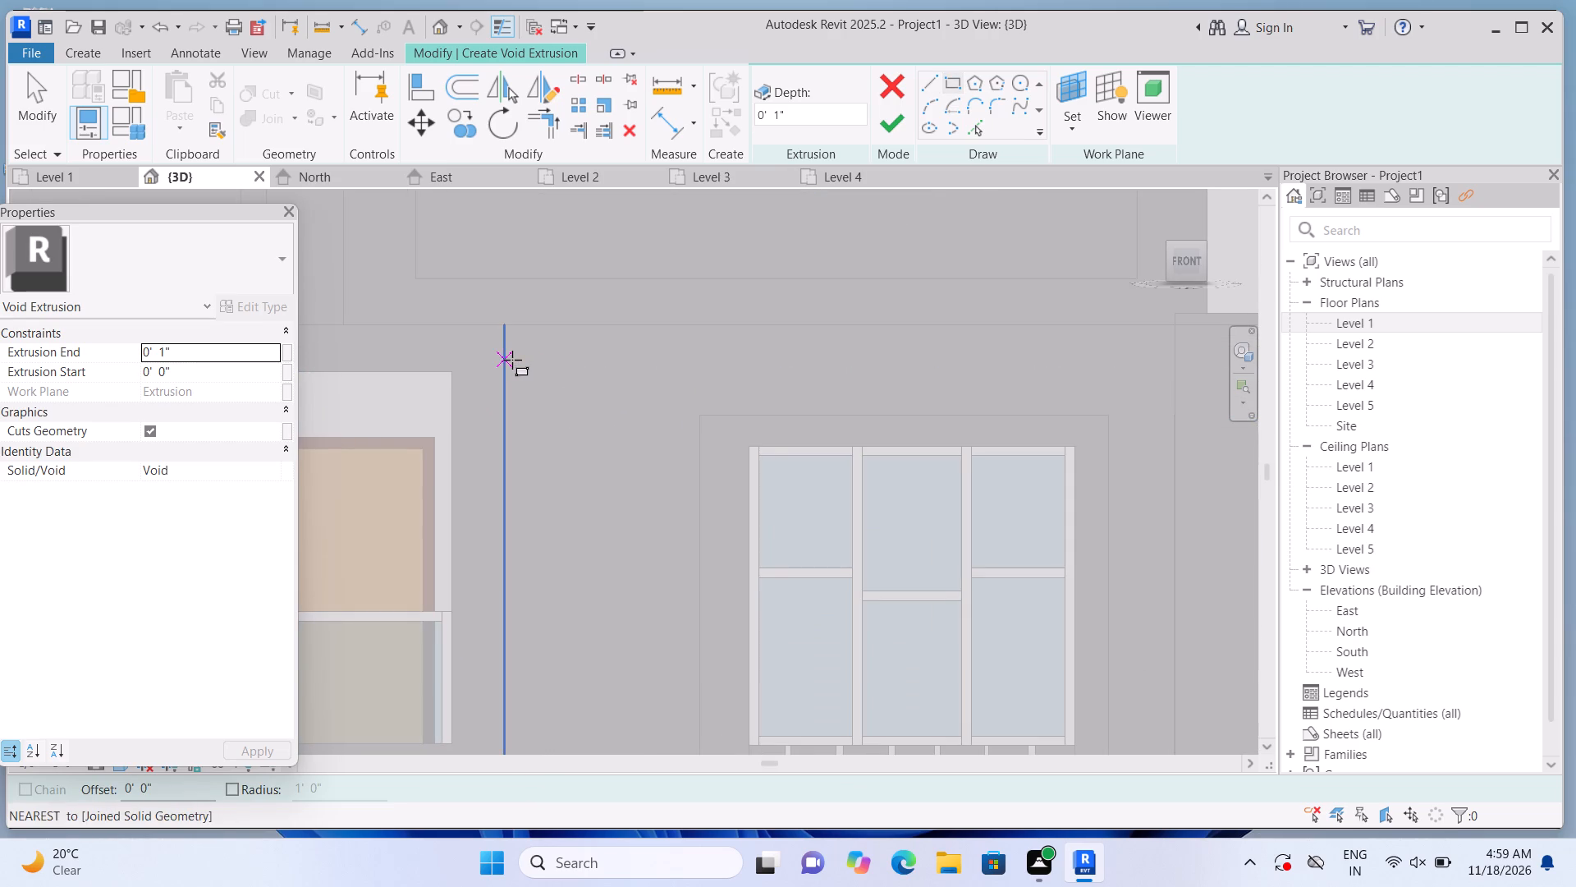
{"action": "left_click", "coordinate": [512, 361]}
{"action": "scroll", "coordinate": [1134, 404], "scroll_direction": "up", "scroll_amount": 2}
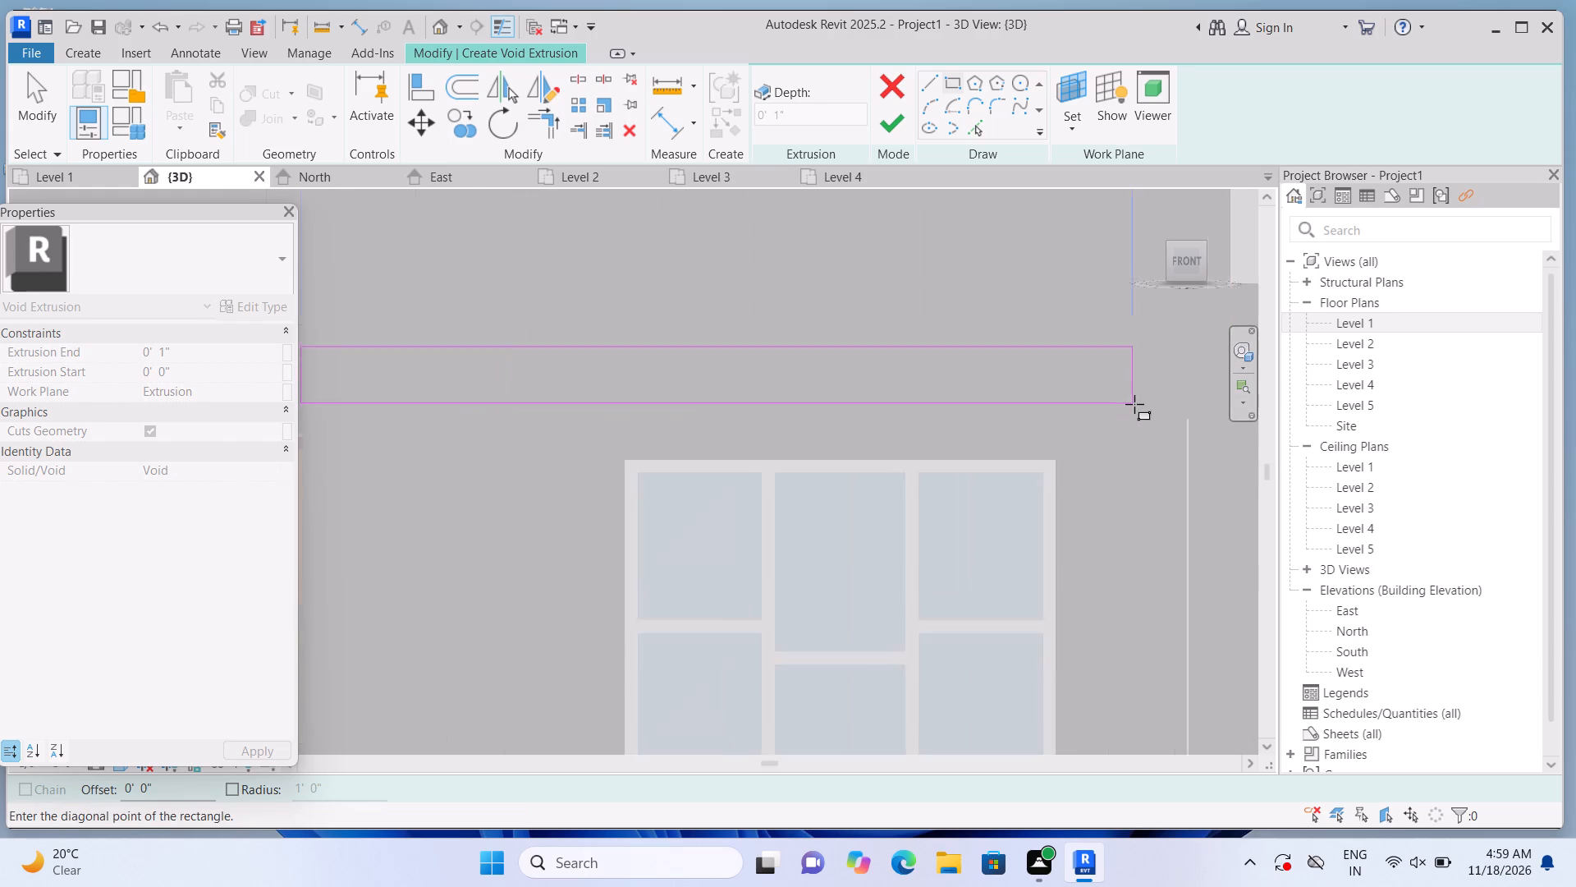
{"action": "scroll", "coordinate": [1134, 404], "scroll_direction": "up", "scroll_amount": 1}
{"action": "middle_click_drag", "start_coordinate": [1105, 393], "coordinate": [894, 403]}
{"action": "scroll", "coordinate": [895, 402], "scroll_direction": "up", "scroll_amount": 1}
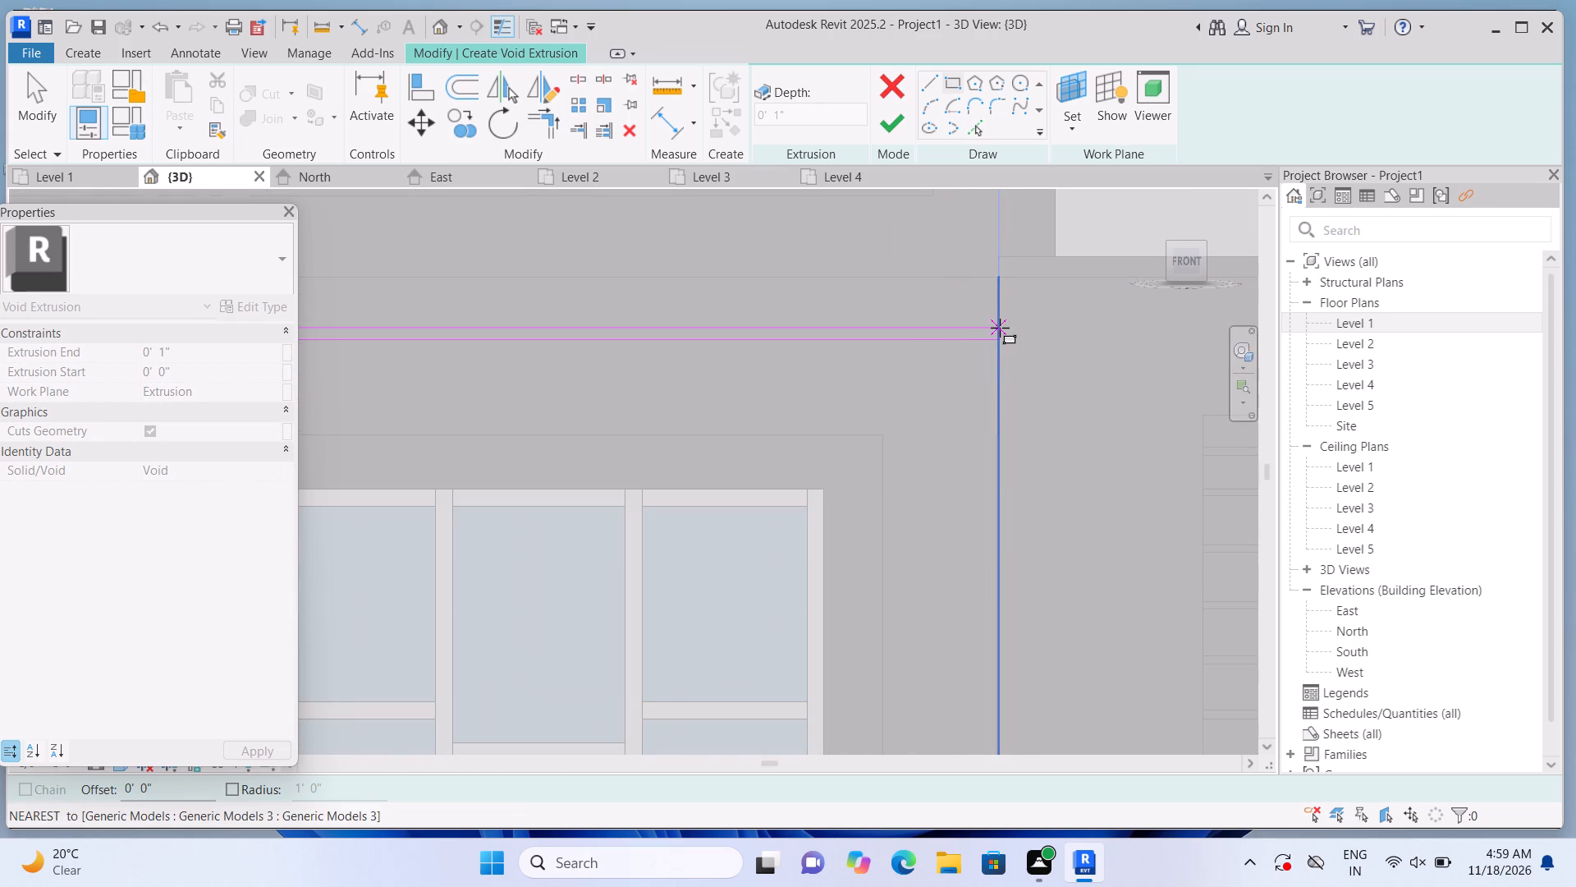
{"action": "left_click", "coordinate": [998, 328]}
{"action": "key", "text": "Escape"}
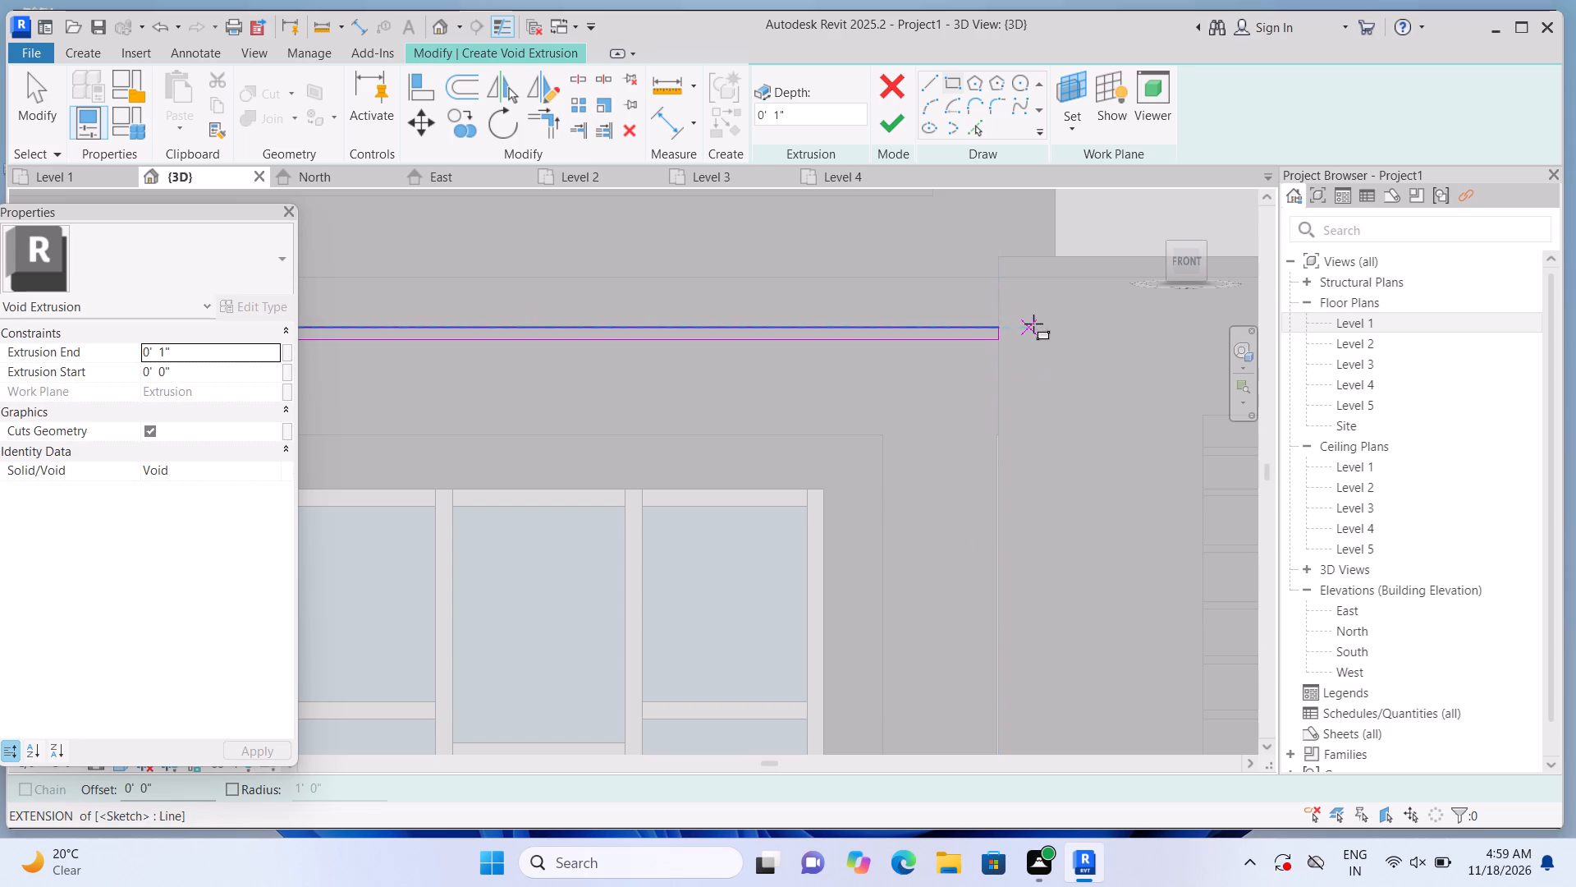
Sketch narrow horizontal rectangles from both top corners of the window recess to the bay's edges, the right-hand one about 1' 5" by 1 1/4".
{"action": "scroll", "coordinate": [1035, 324], "scroll_direction": "down", "scroll_amount": 5}
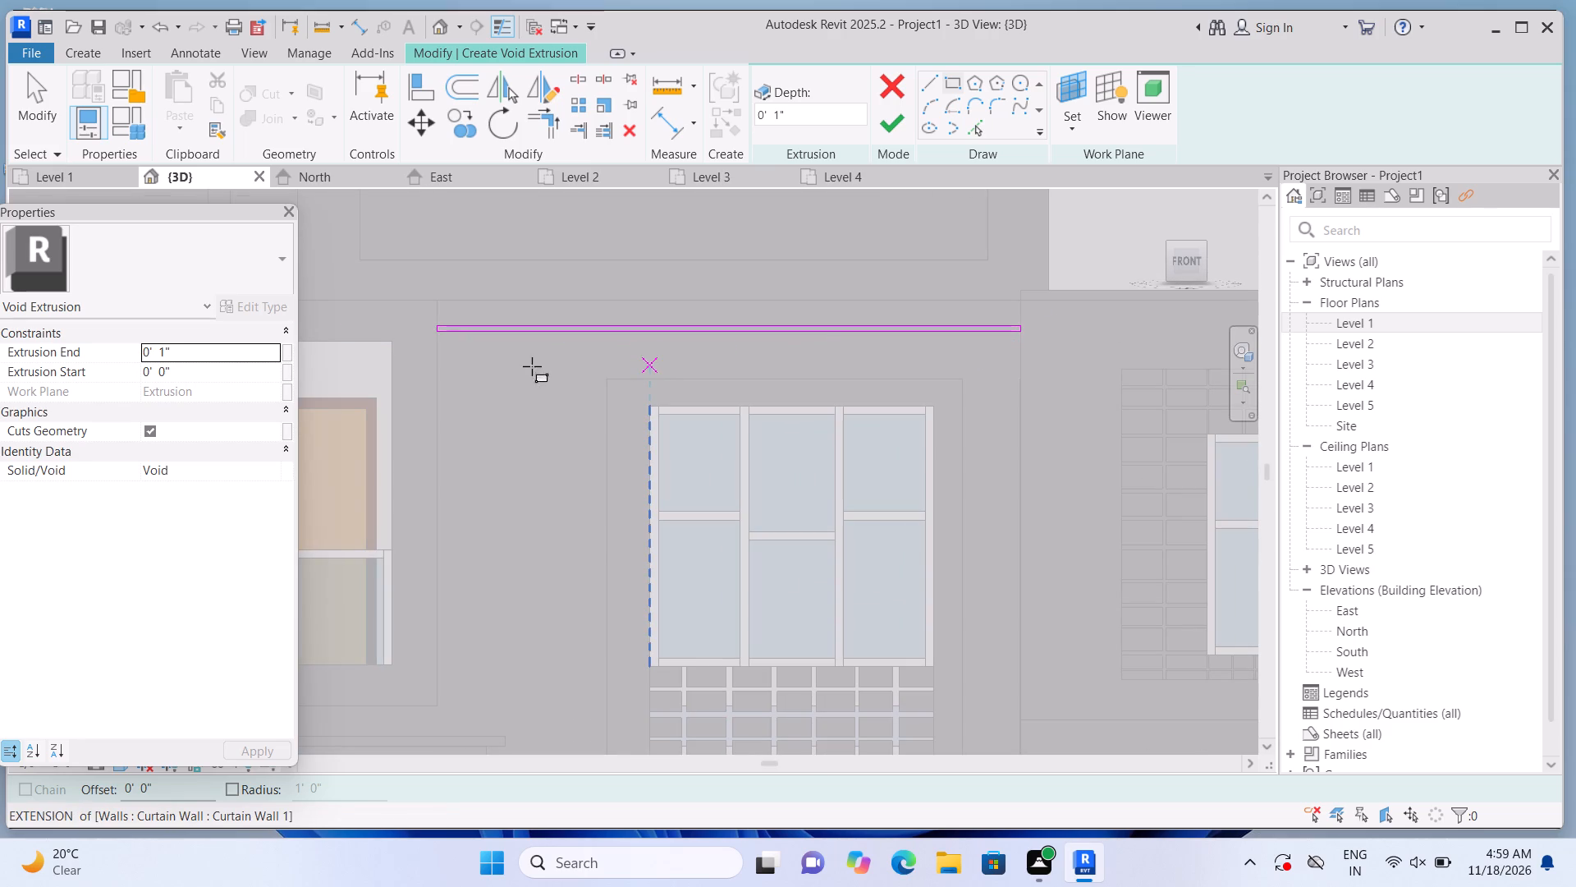
{"action": "left_click", "coordinate": [610, 378]}
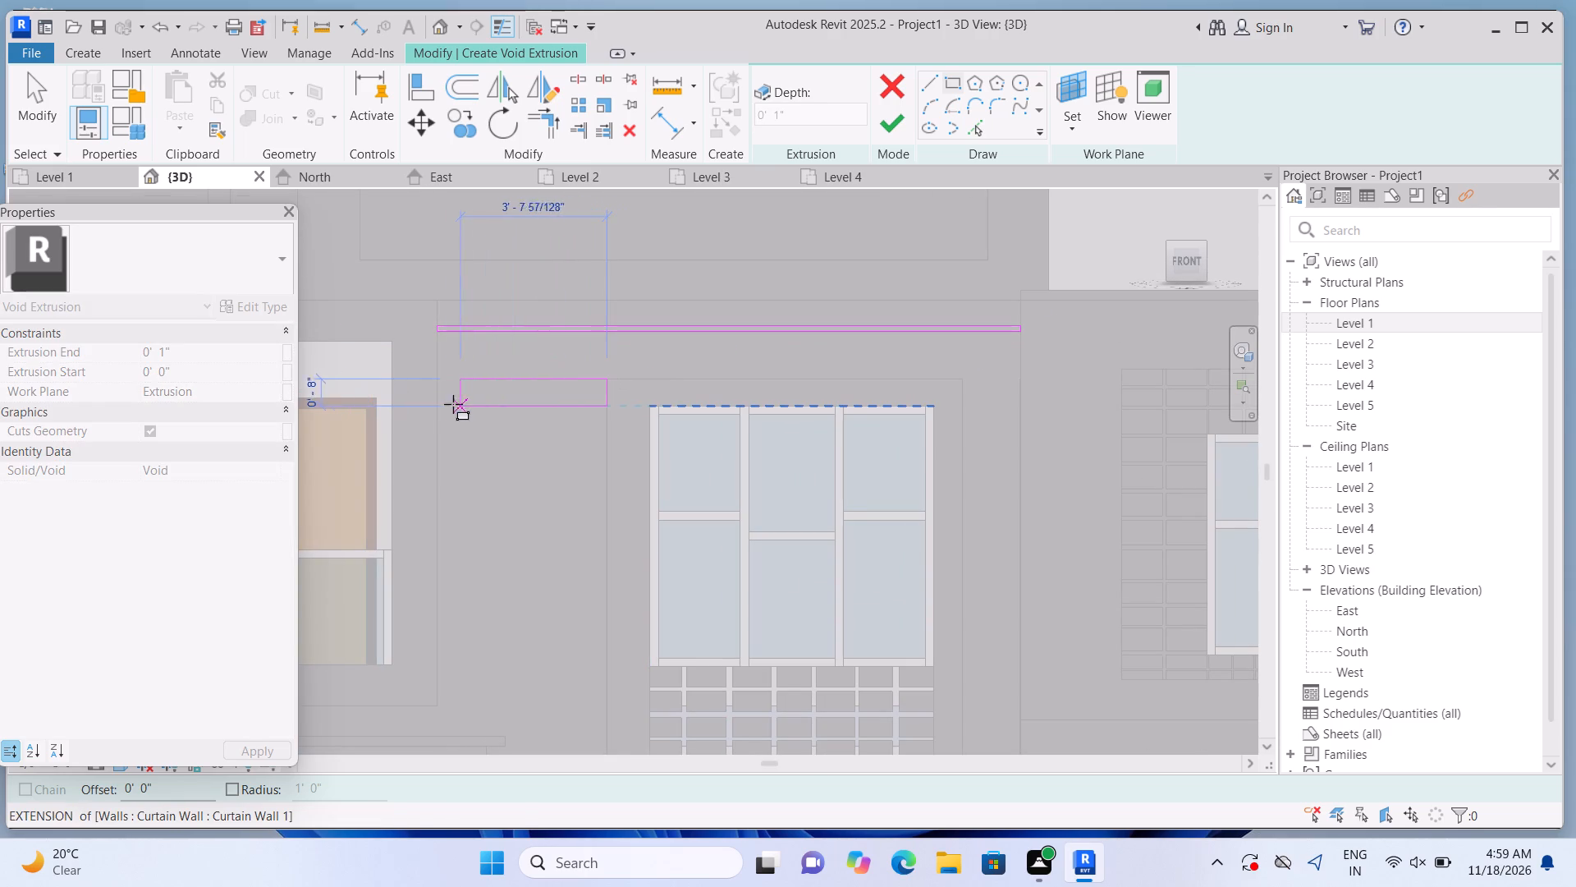
{"action": "scroll", "coordinate": [437, 404], "scroll_direction": "up", "scroll_amount": 6}
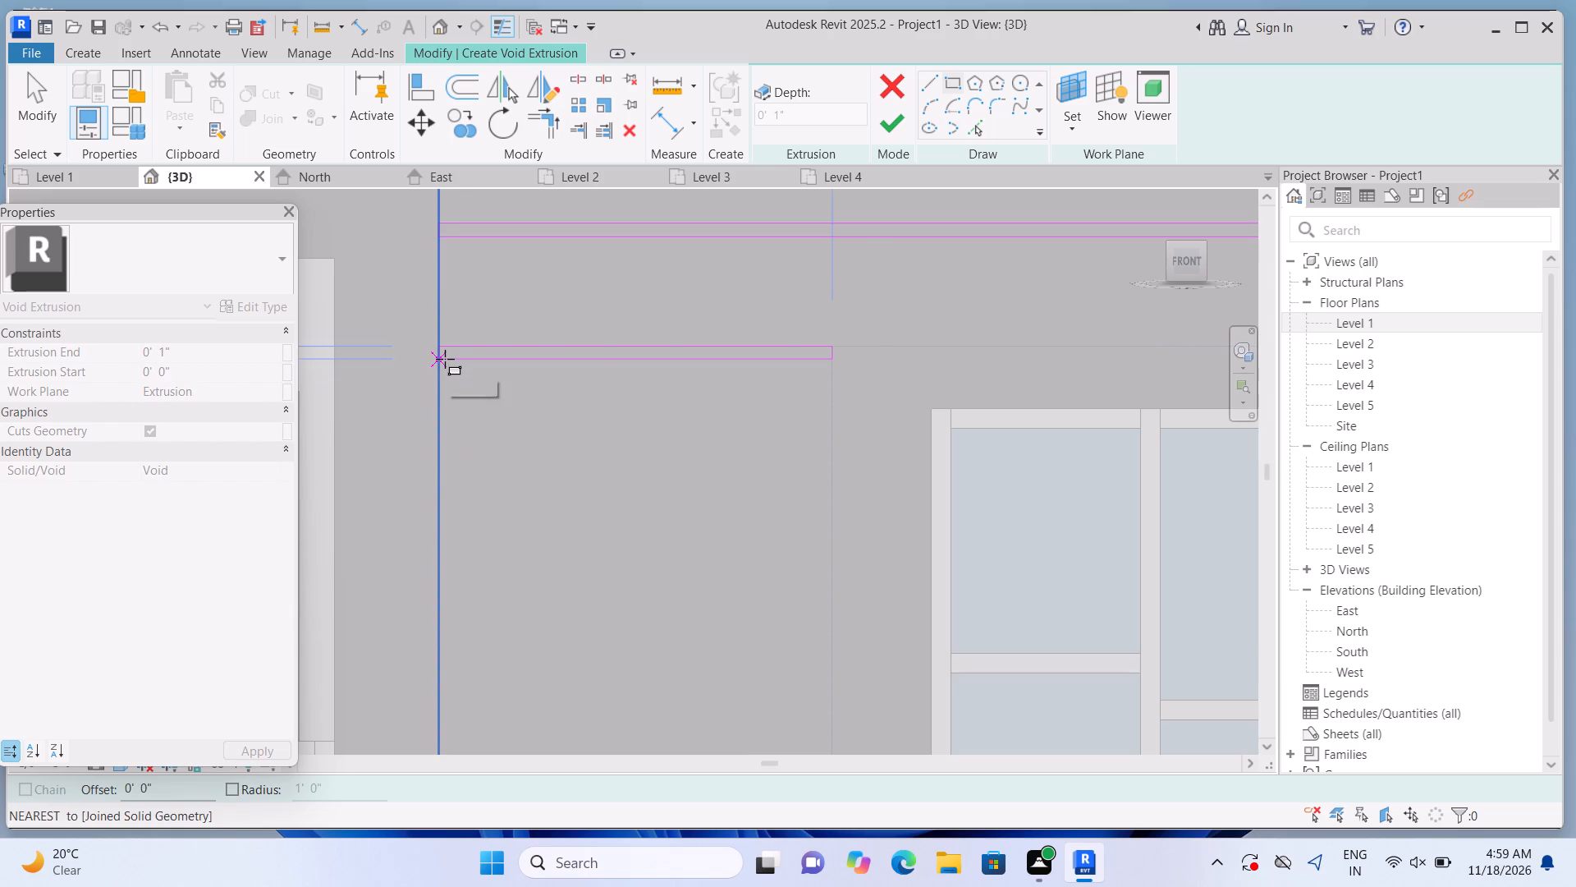
{"action": "left_click", "coordinate": [445, 359]}
{"action": "key", "text": "Escape"}
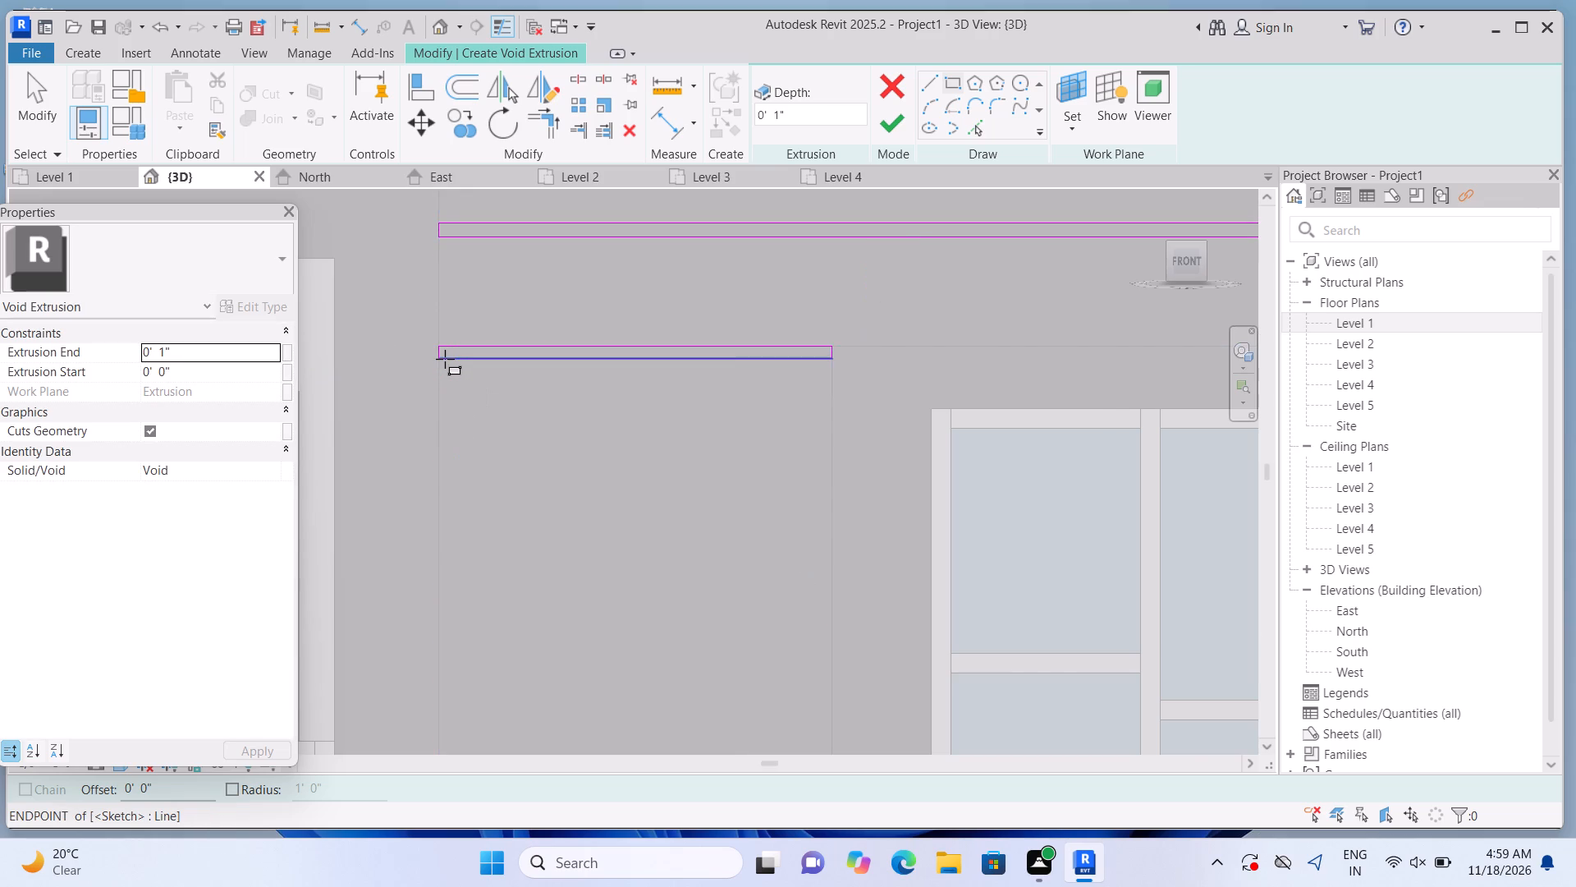
{"action": "scroll", "coordinate": [445, 359], "scroll_direction": "down", "scroll_amount": 6}
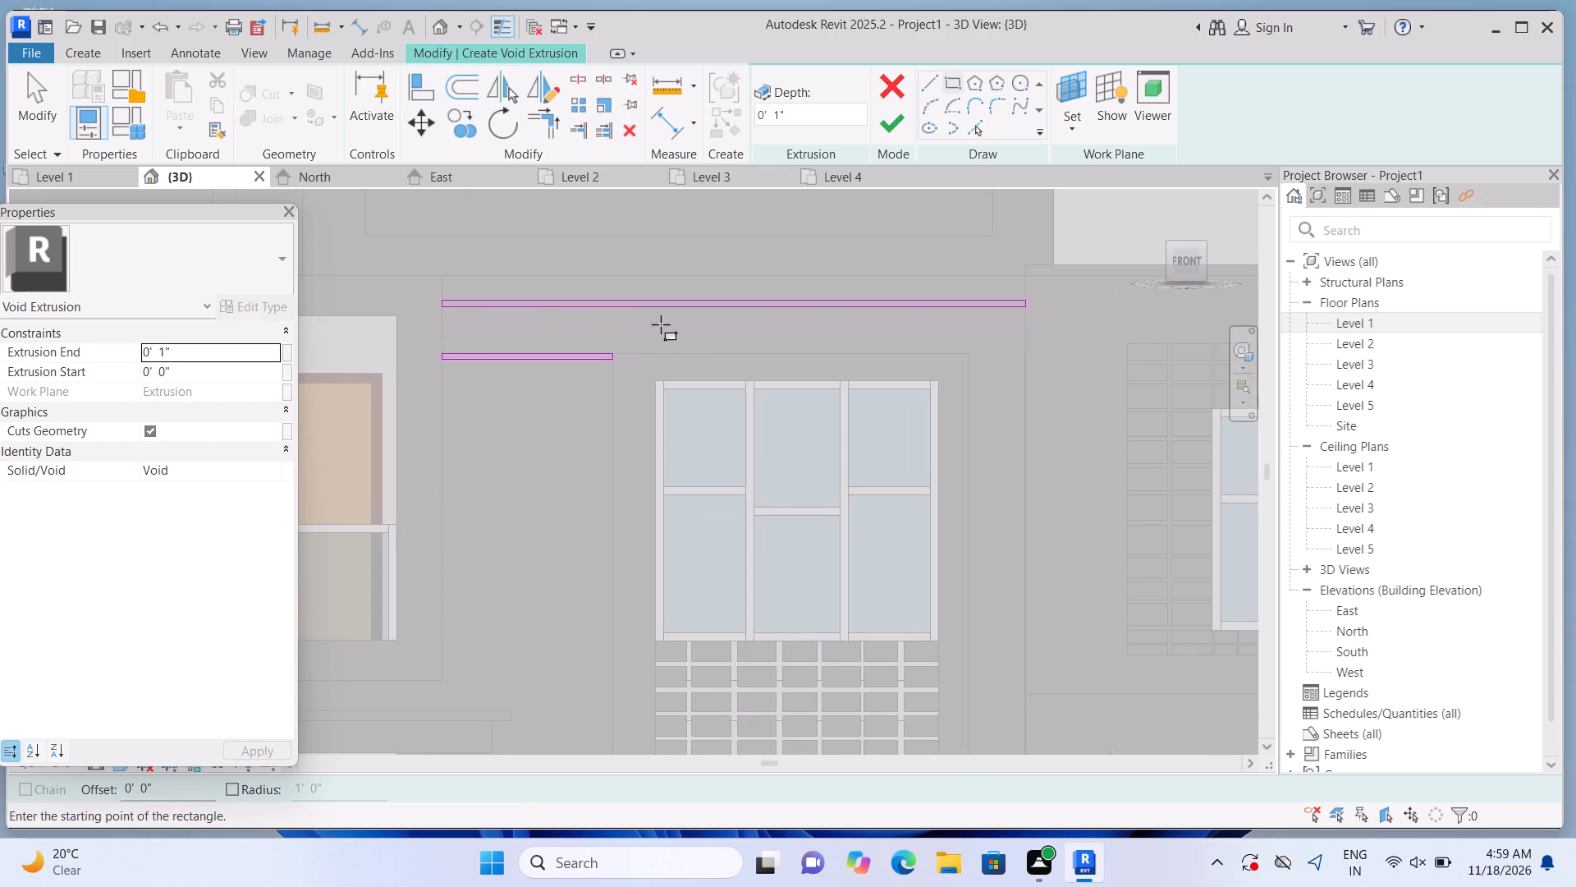
{"action": "scroll", "coordinate": [951, 384], "scroll_direction": "up", "scroll_amount": 7}
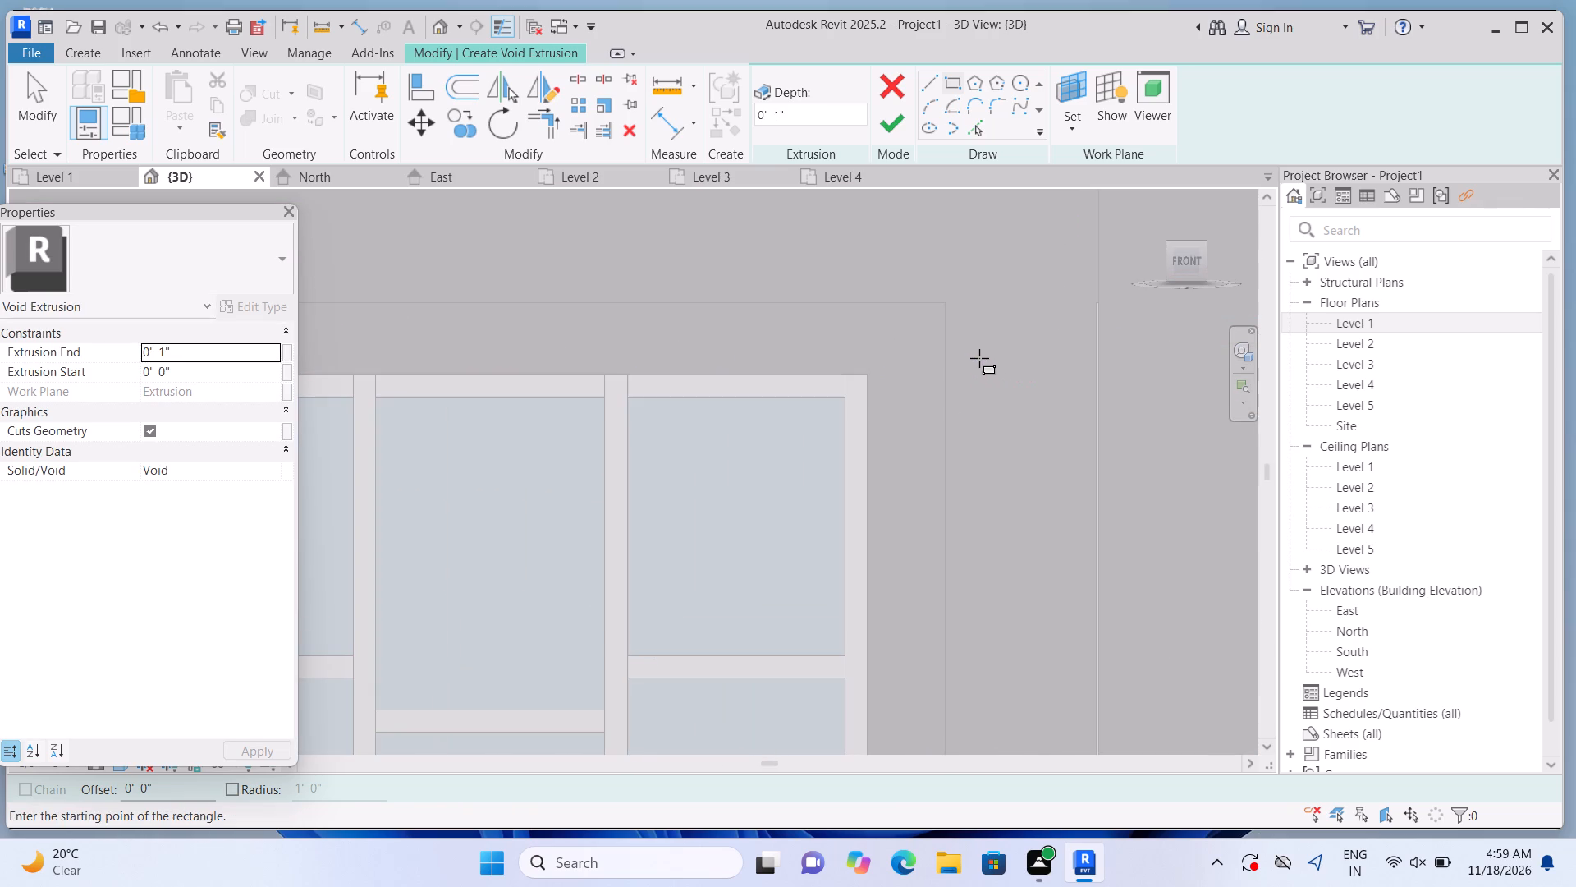
{"action": "left_click", "coordinate": [942, 305]}
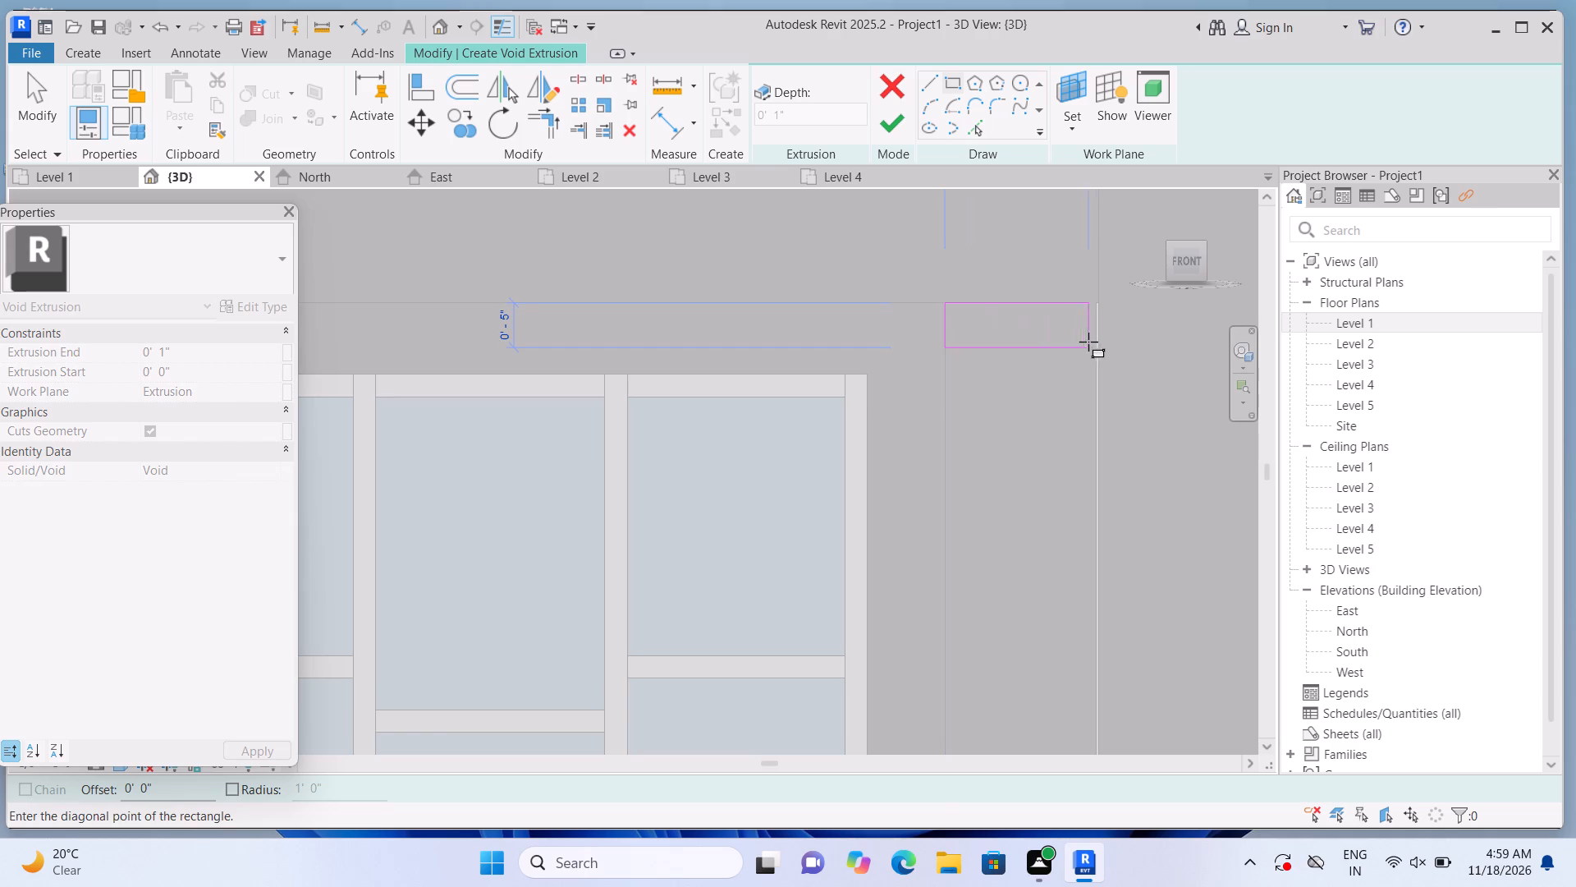
{"action": "left_click", "coordinate": [1098, 314]}
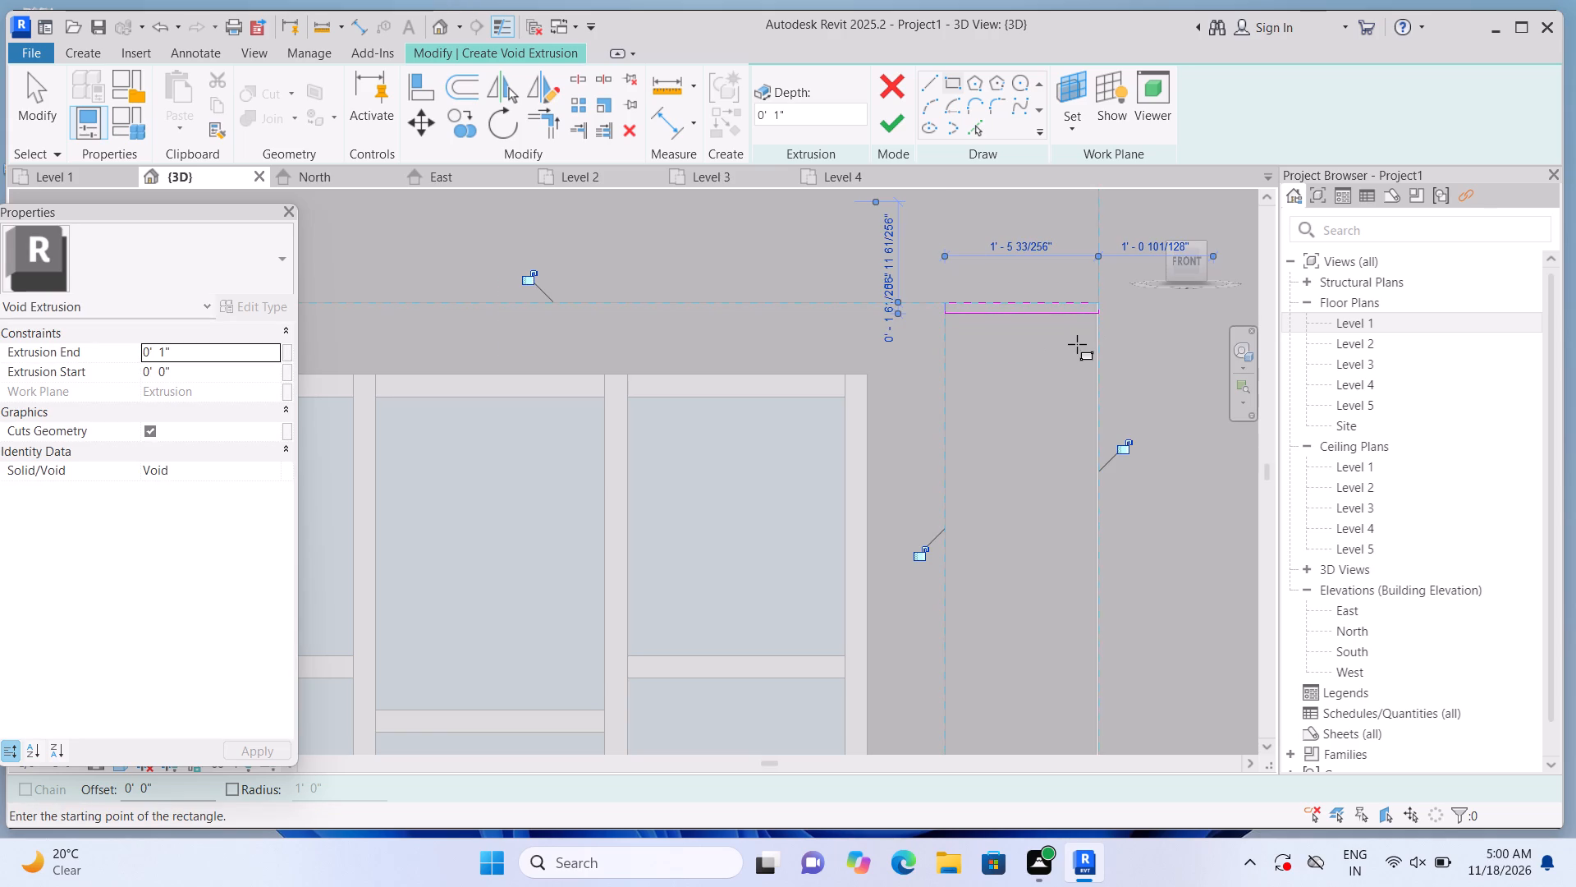
{"action": "key", "text": "Escape"}
Sketch three narrow horizontal rectangles about 1' 5" wide on the strip right of the window recess, starting level with the upper window's top.
{"action": "scroll", "coordinate": [1077, 342], "scroll_direction": "down", "scroll_amount": 8}
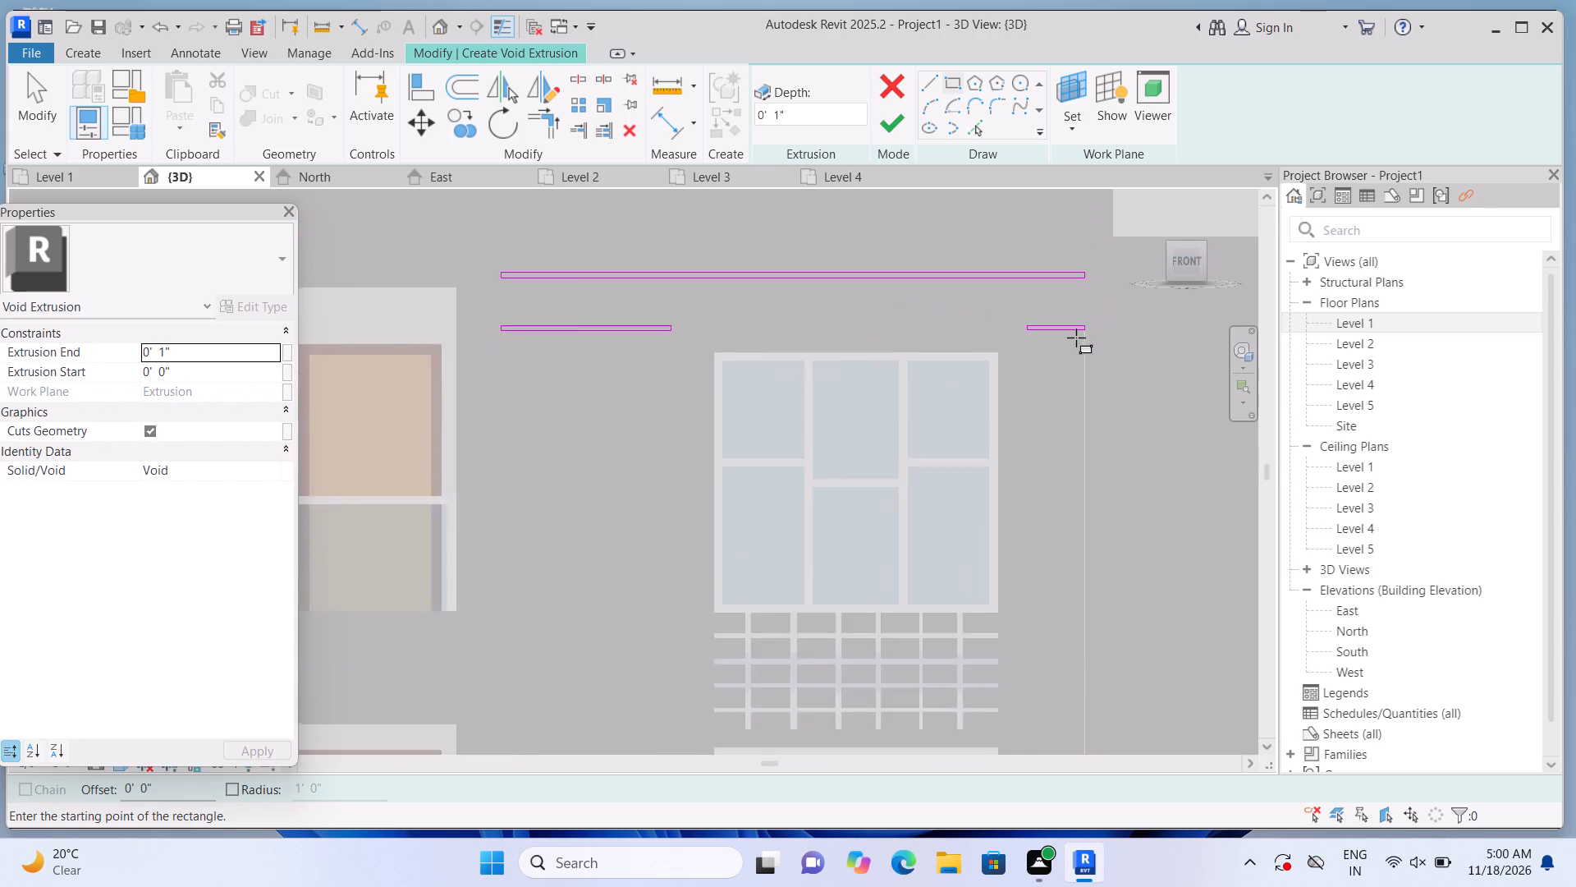
{"action": "scroll", "coordinate": [1076, 338], "scroll_direction": "down", "scroll_amount": 2}
{"action": "middle_click_drag", "start_coordinate": [1052, 472], "coordinate": [937, 367]}
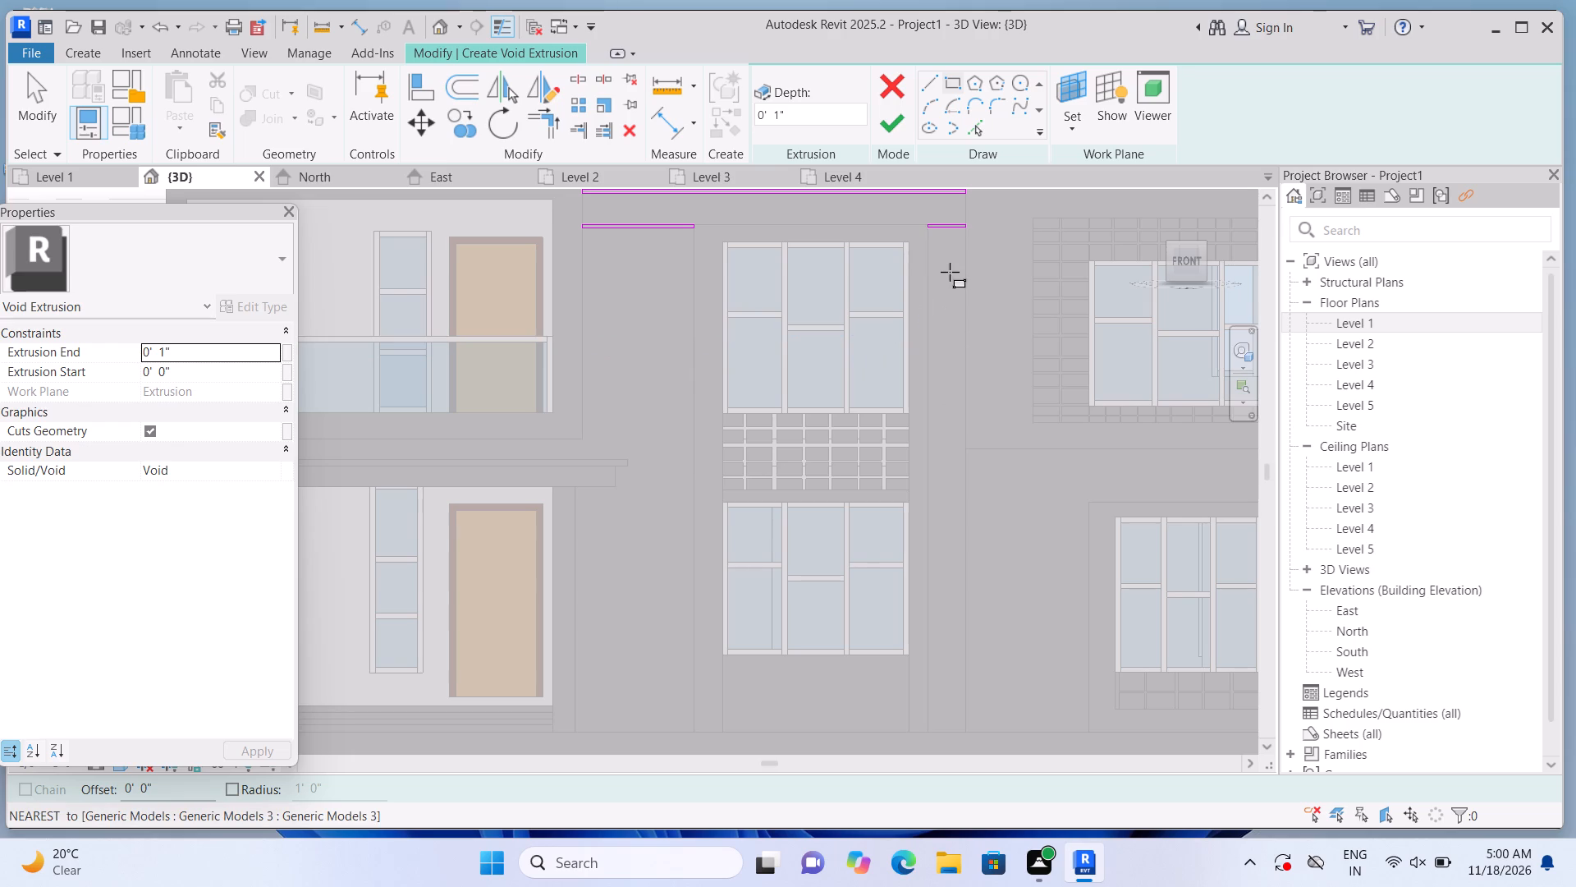
{"action": "middle_click_drag", "start_coordinate": [950, 276], "coordinate": [958, 346]}
{"action": "scroll", "coordinate": [964, 340], "scroll_direction": "up", "scroll_amount": 8}
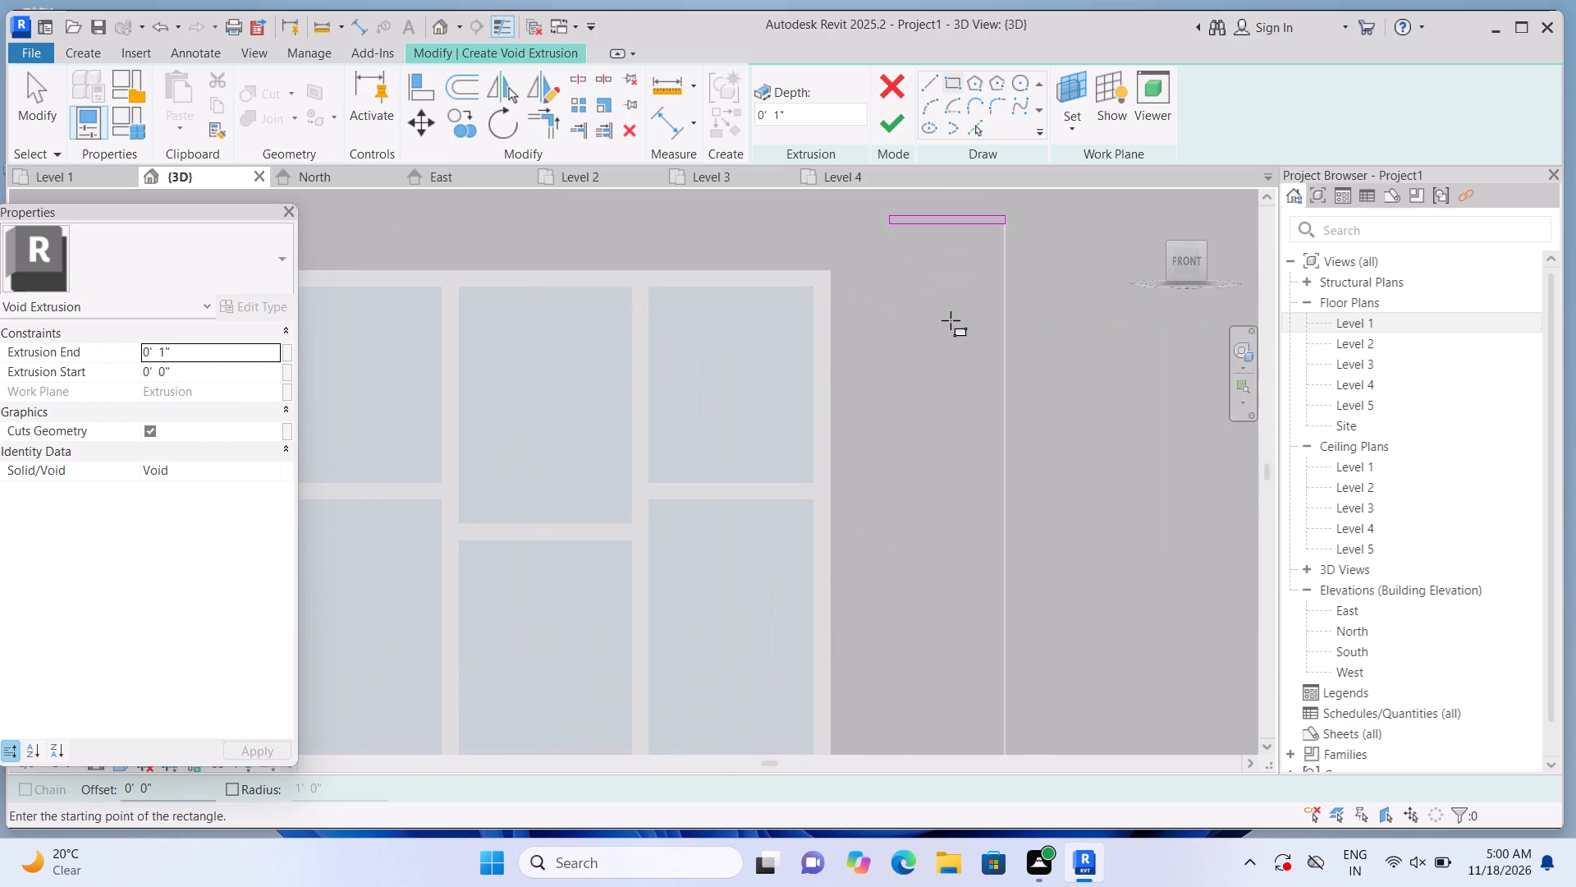
{"action": "left_click", "coordinate": [896, 266]}
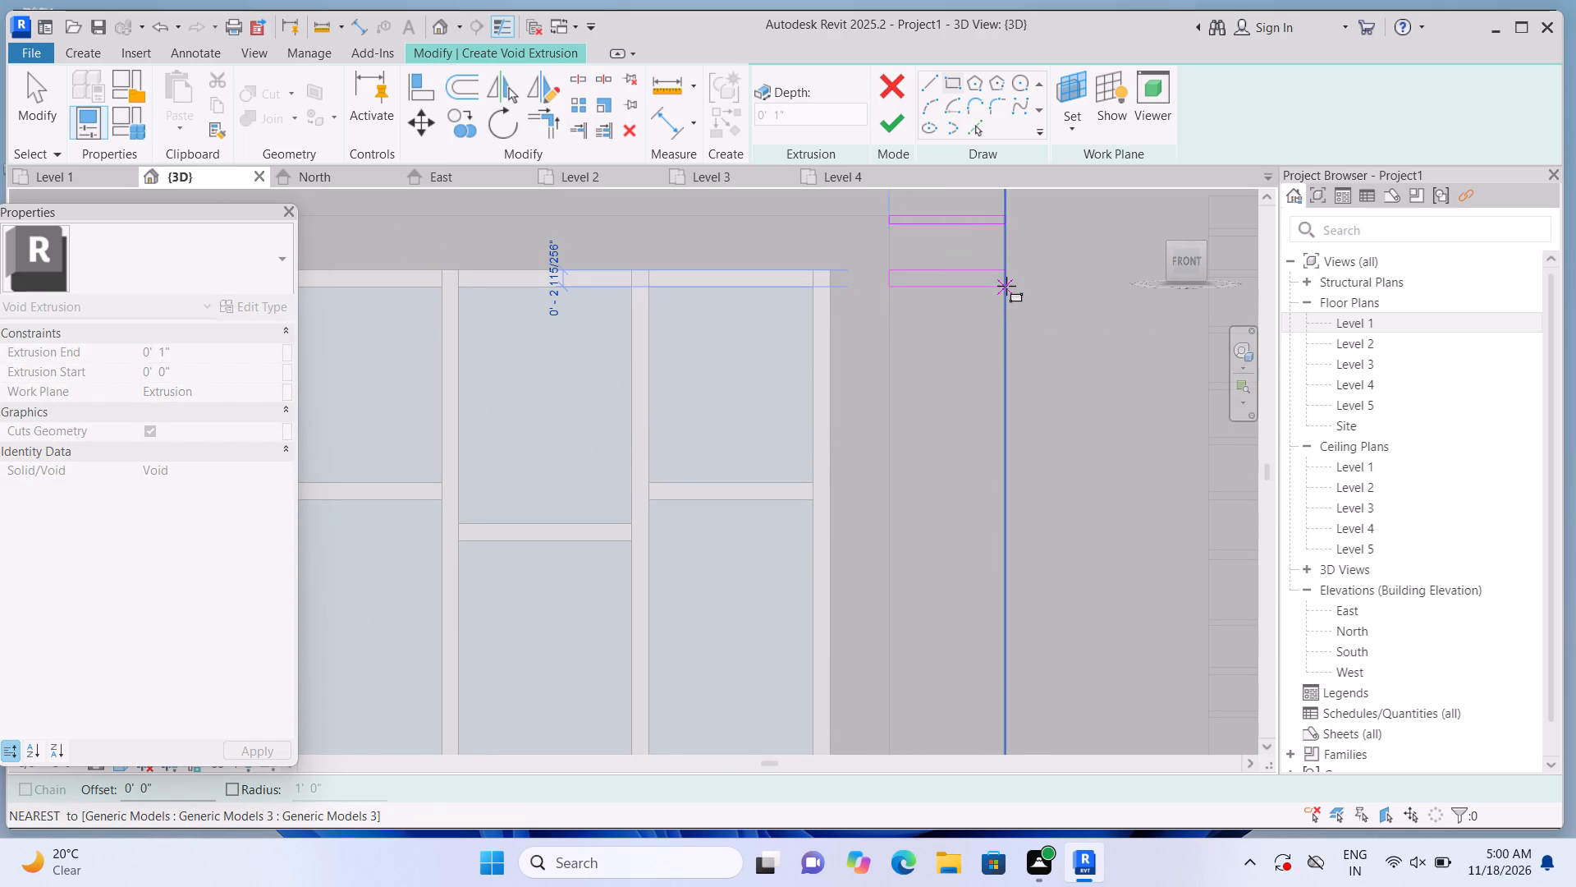
{"action": "scroll", "coordinate": [1006, 280], "scroll_direction": "up", "scroll_amount": 1}
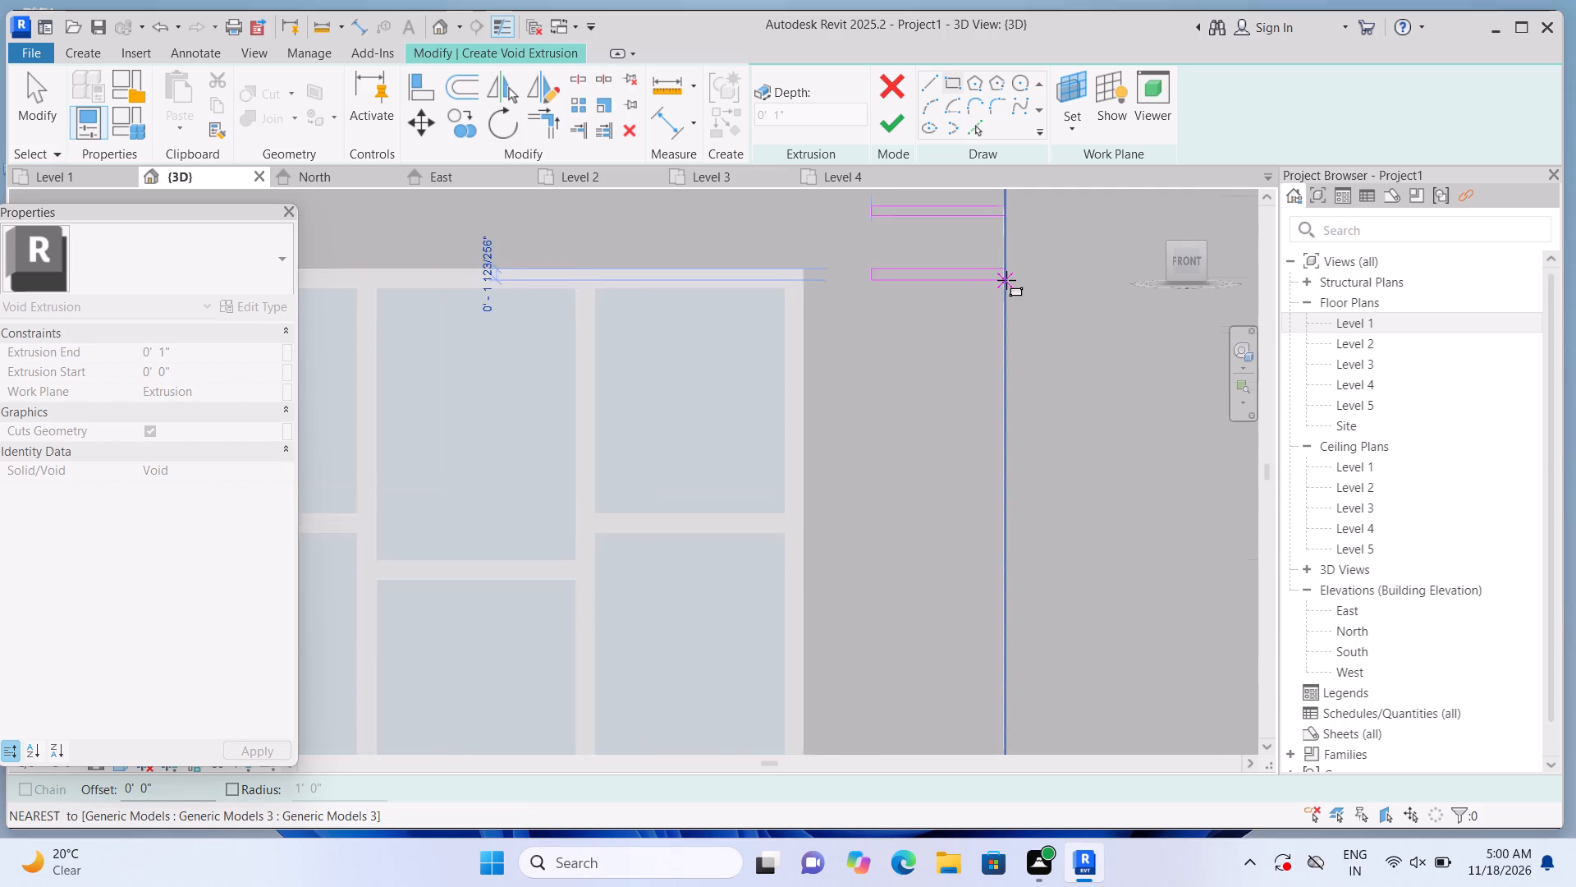
{"action": "scroll", "coordinate": [1006, 280], "scroll_direction": "up", "scroll_amount": 2}
{"action": "left_click", "coordinate": [1006, 280]}
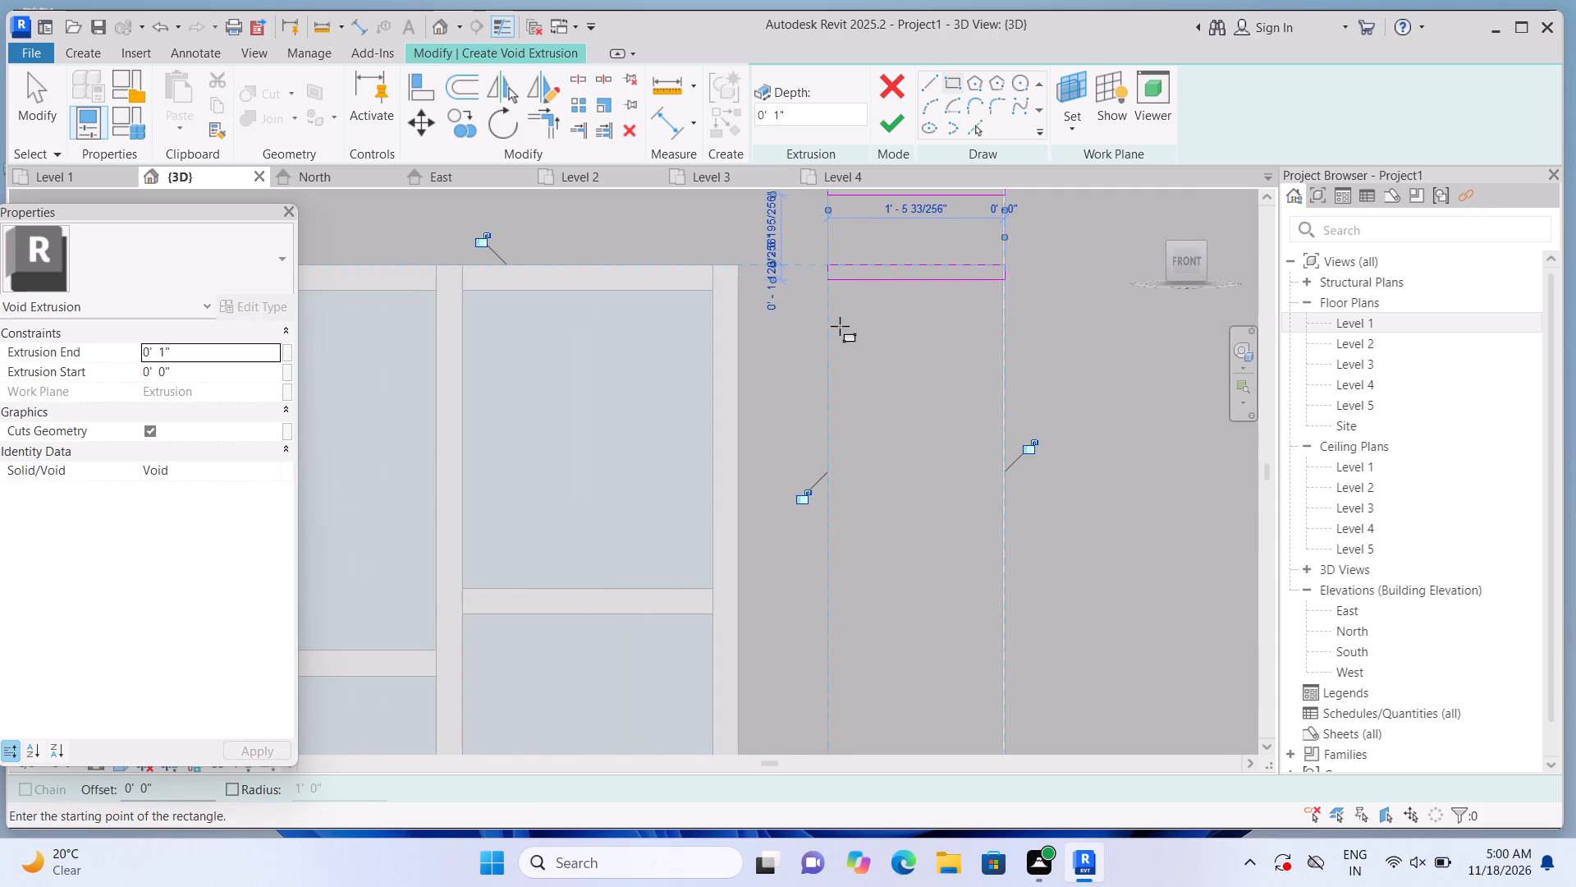
{"action": "left_click", "coordinate": [831, 336]}
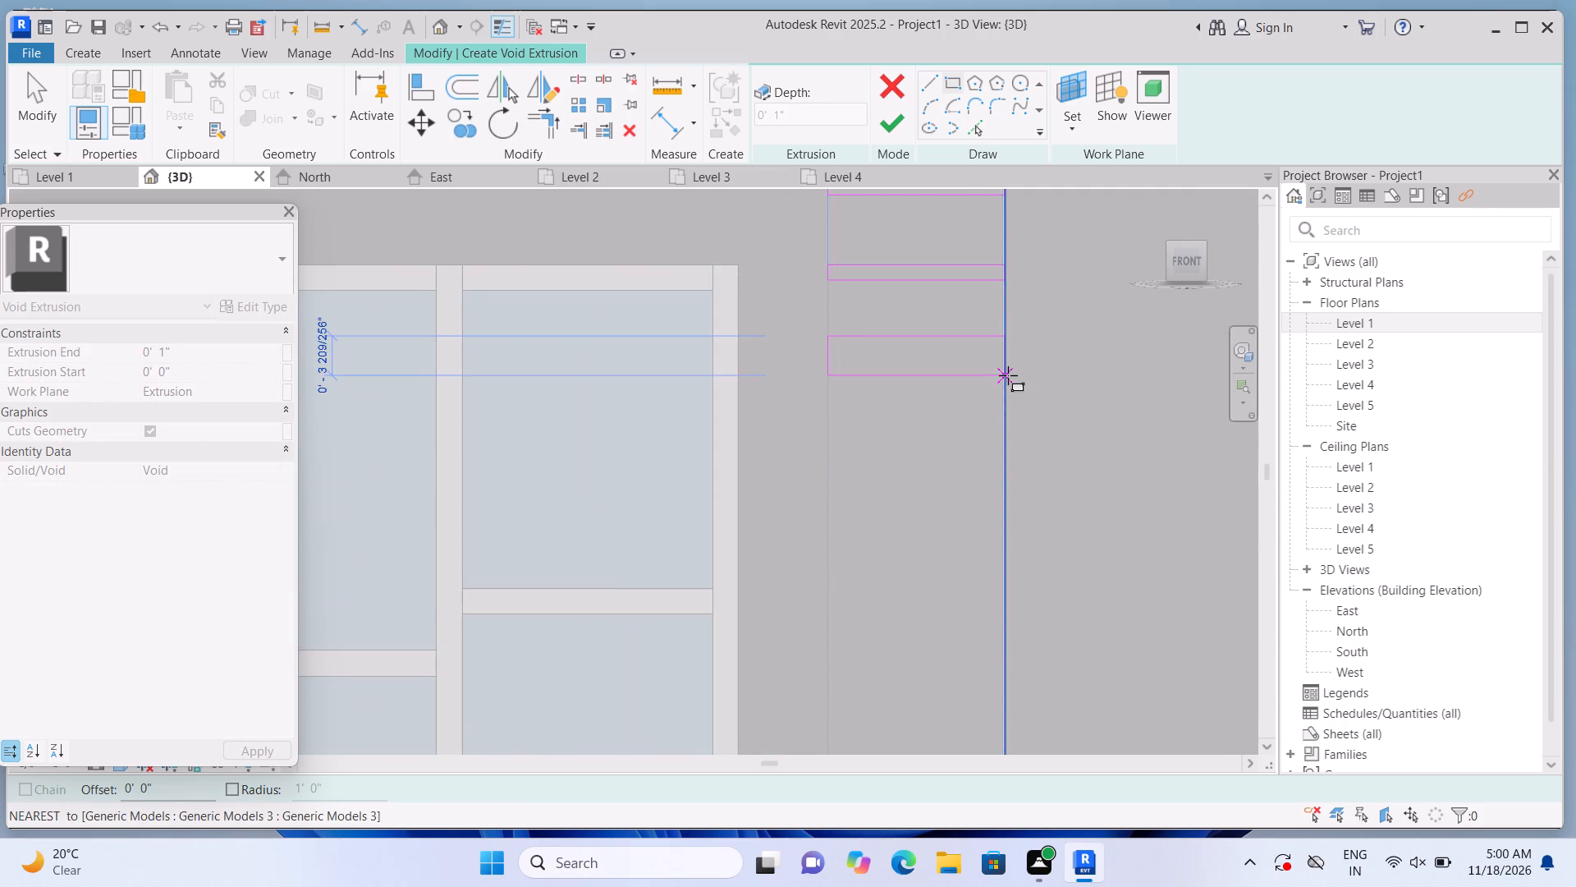
{"action": "left_click", "coordinate": [1009, 345]}
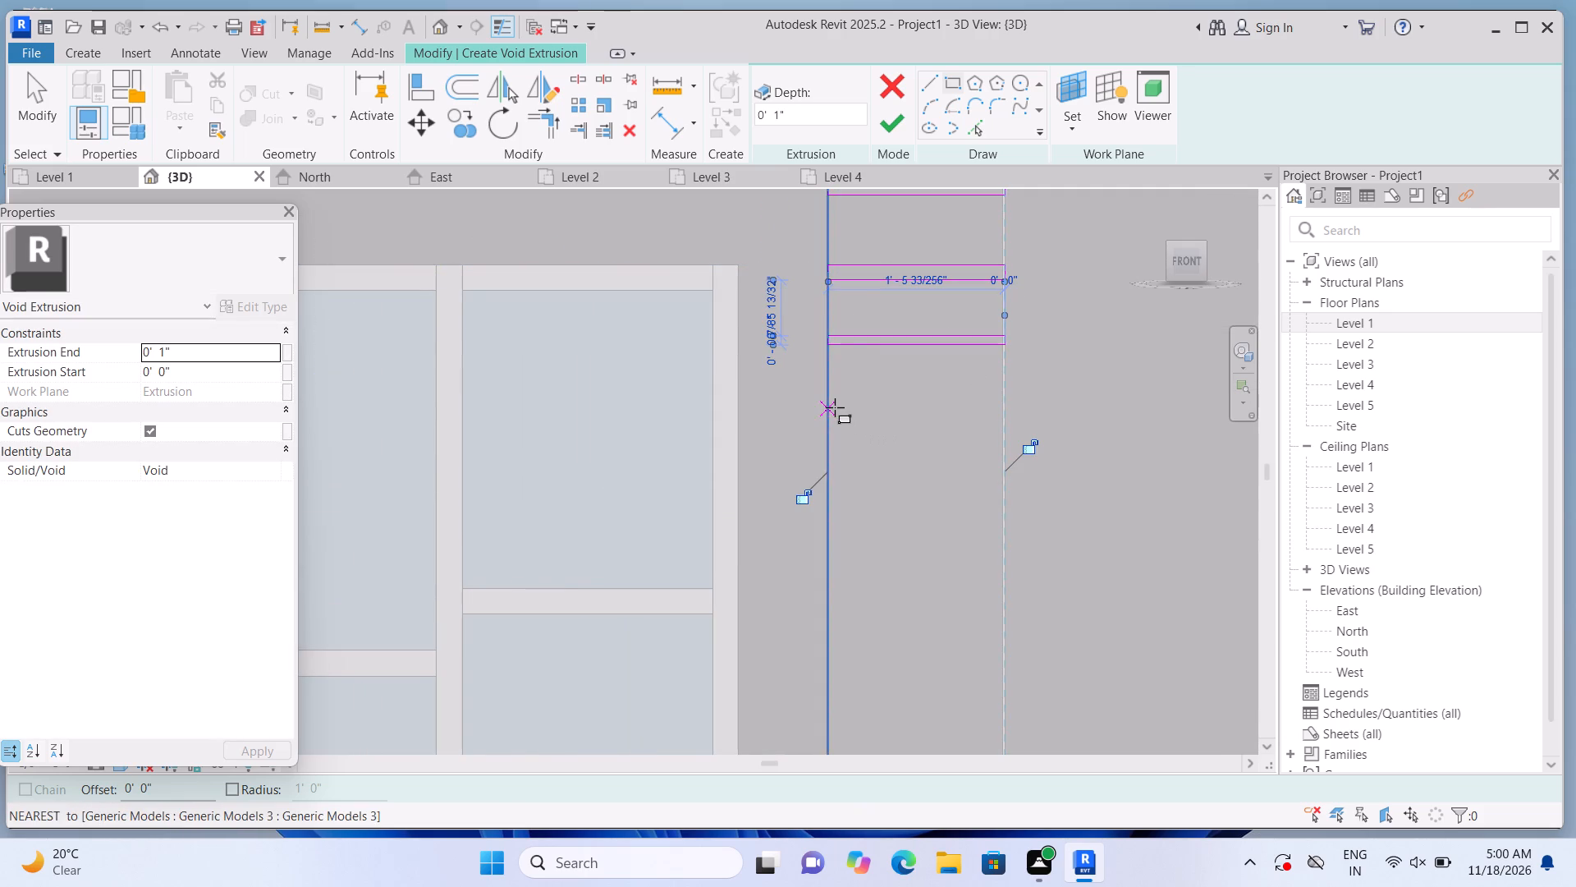
{"action": "left_click", "coordinate": [835, 407]}
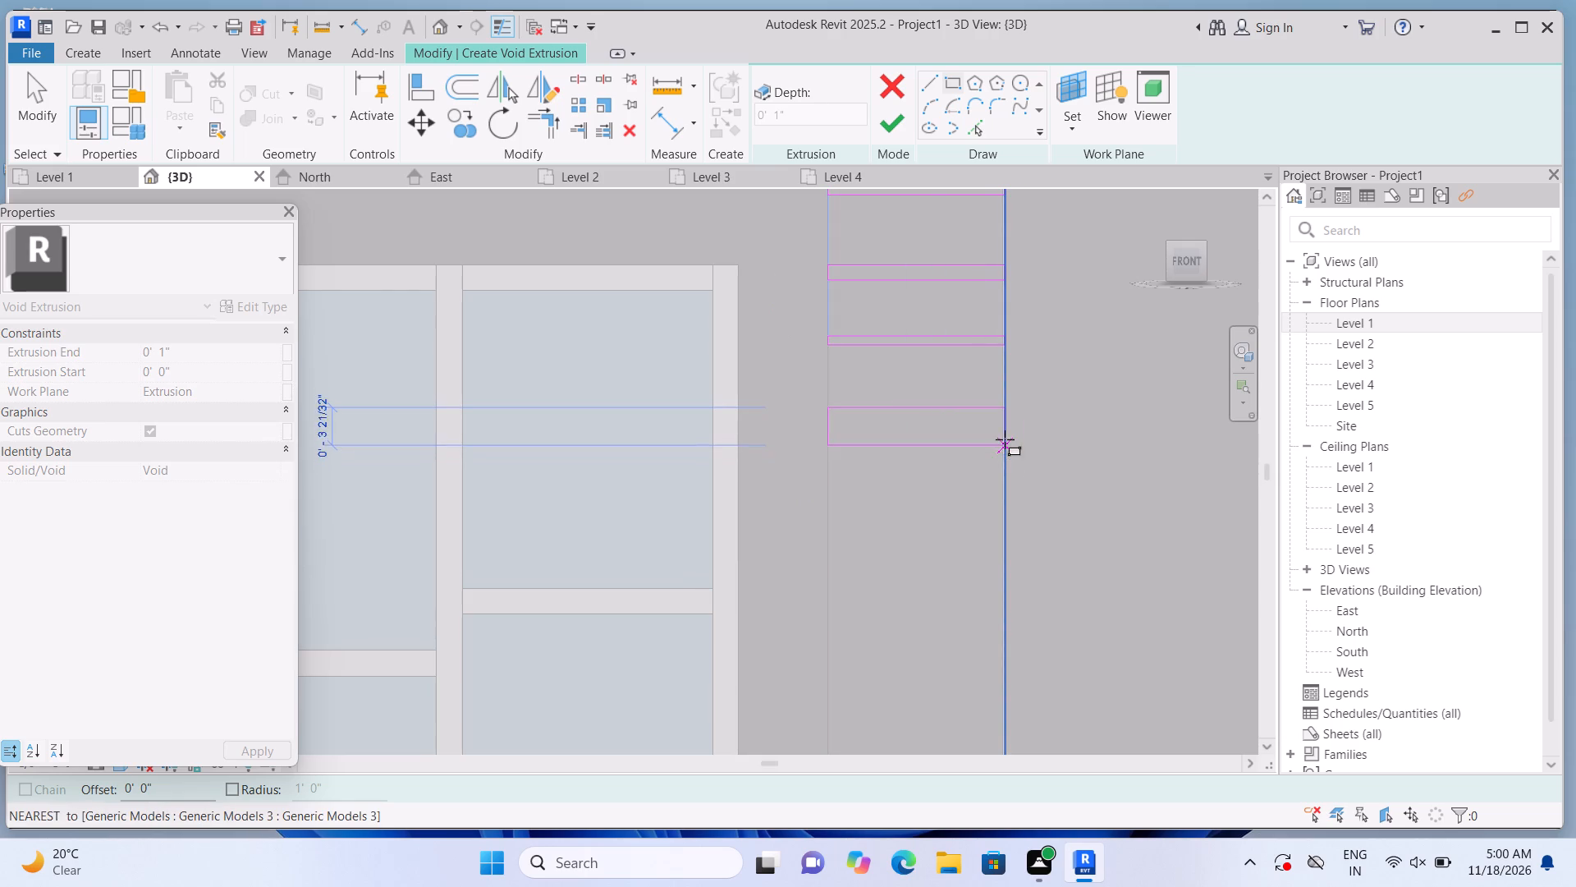
{"action": "left_click", "coordinate": [1005, 424]}
Sketch three more horizontal rectangles about 1' 5" by 1" down the same strip, beside the upper window's middle.
{"action": "middle_click_drag", "start_coordinate": [912, 499], "coordinate": [912, 439]}
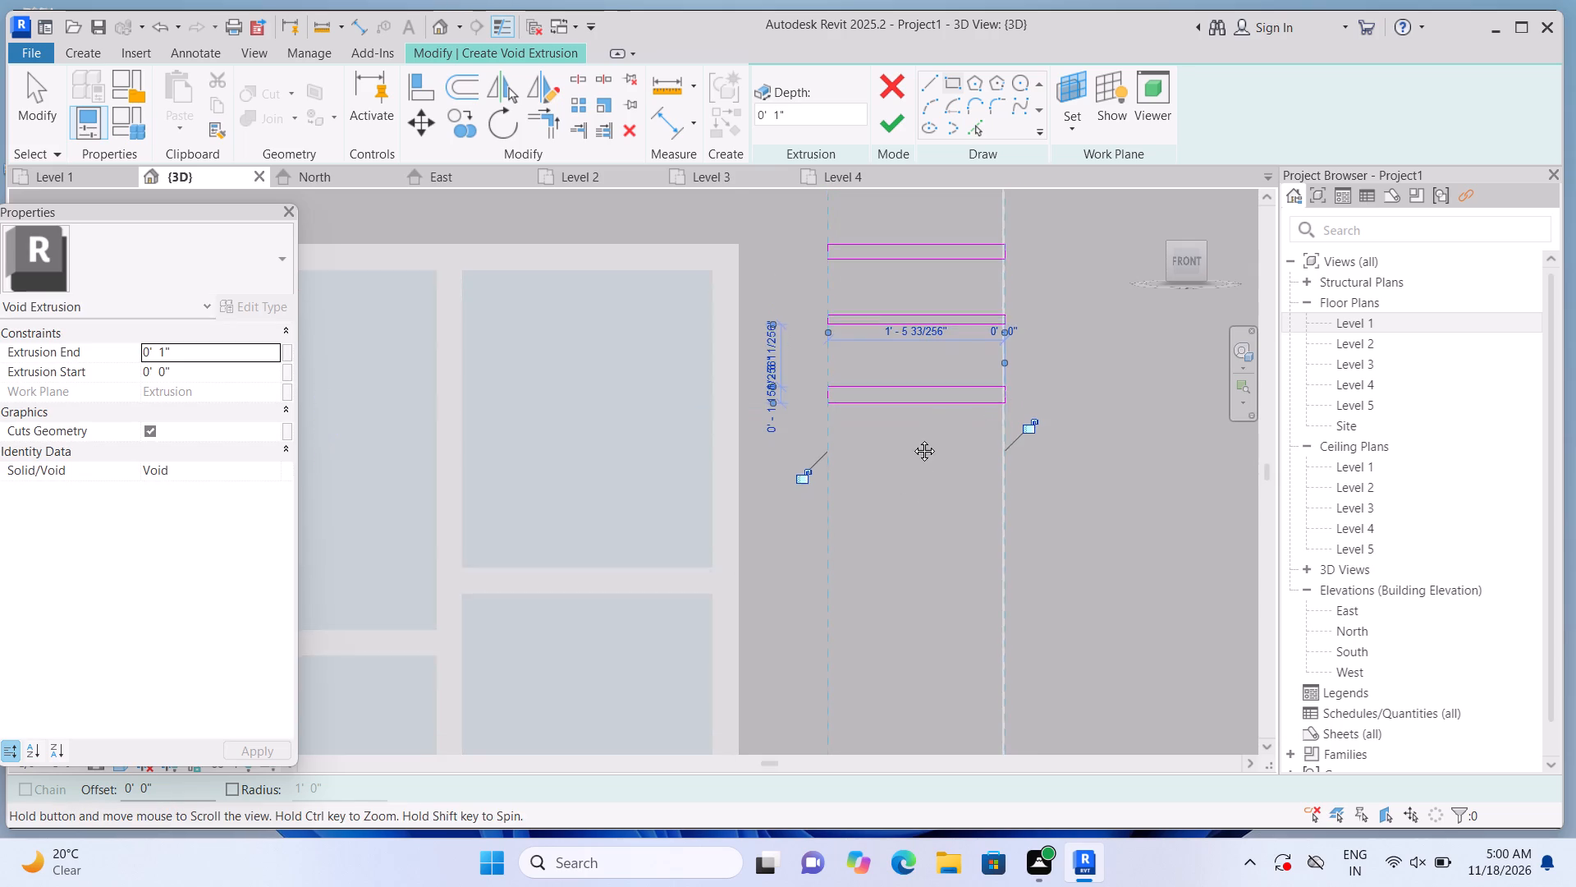
{"action": "middle_click_drag", "start_coordinate": [912, 439], "coordinate": [910, 314]}
{"action": "key", "text": "Escape"}
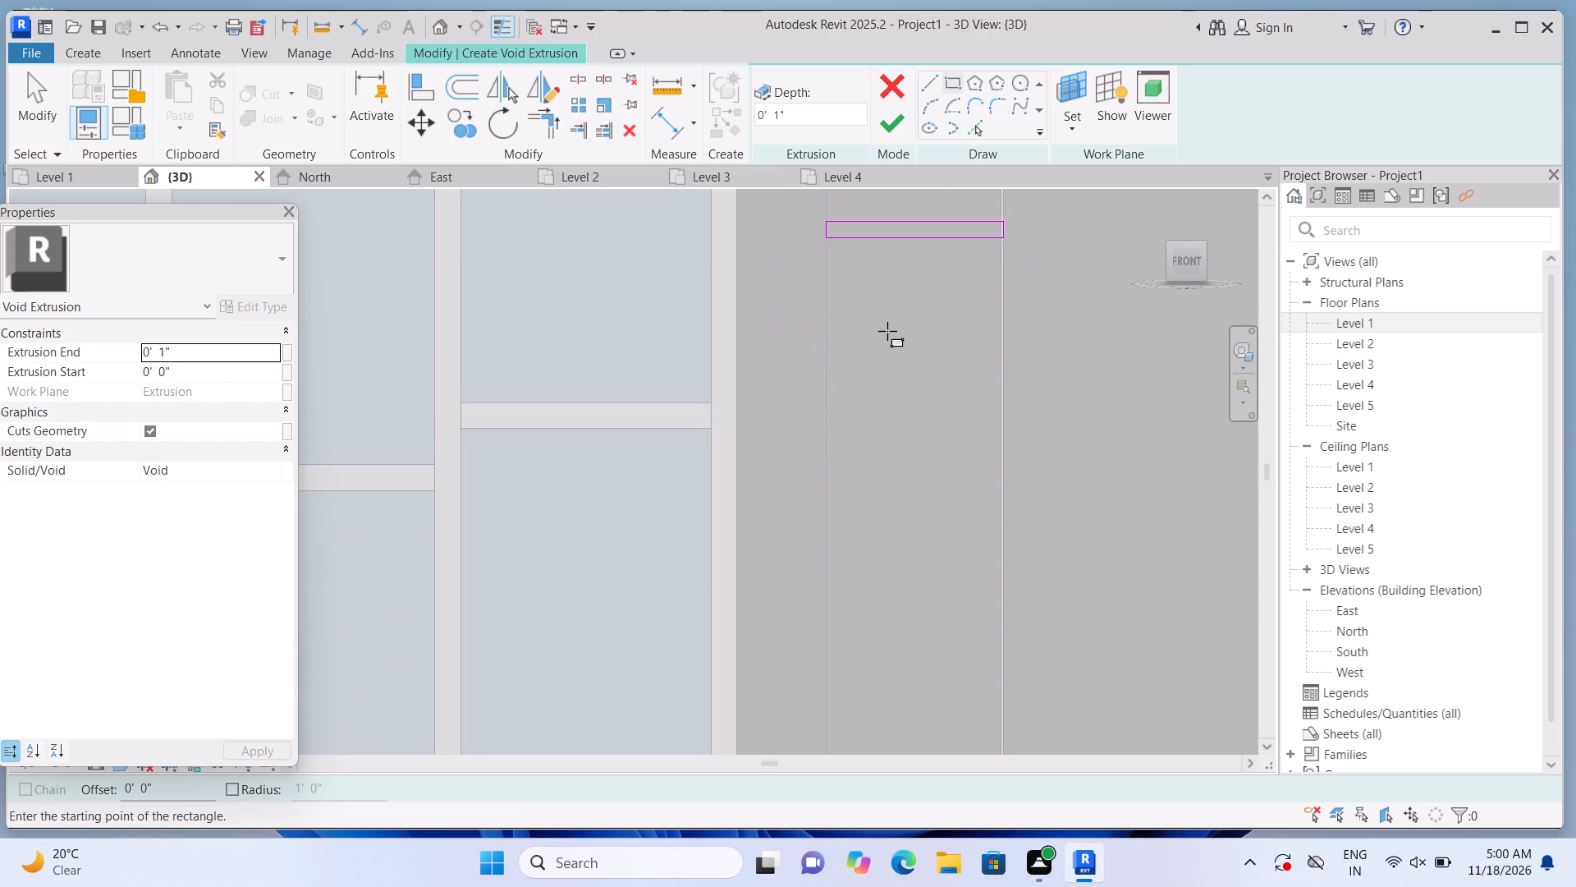
{"action": "left_click", "coordinate": [832, 307]}
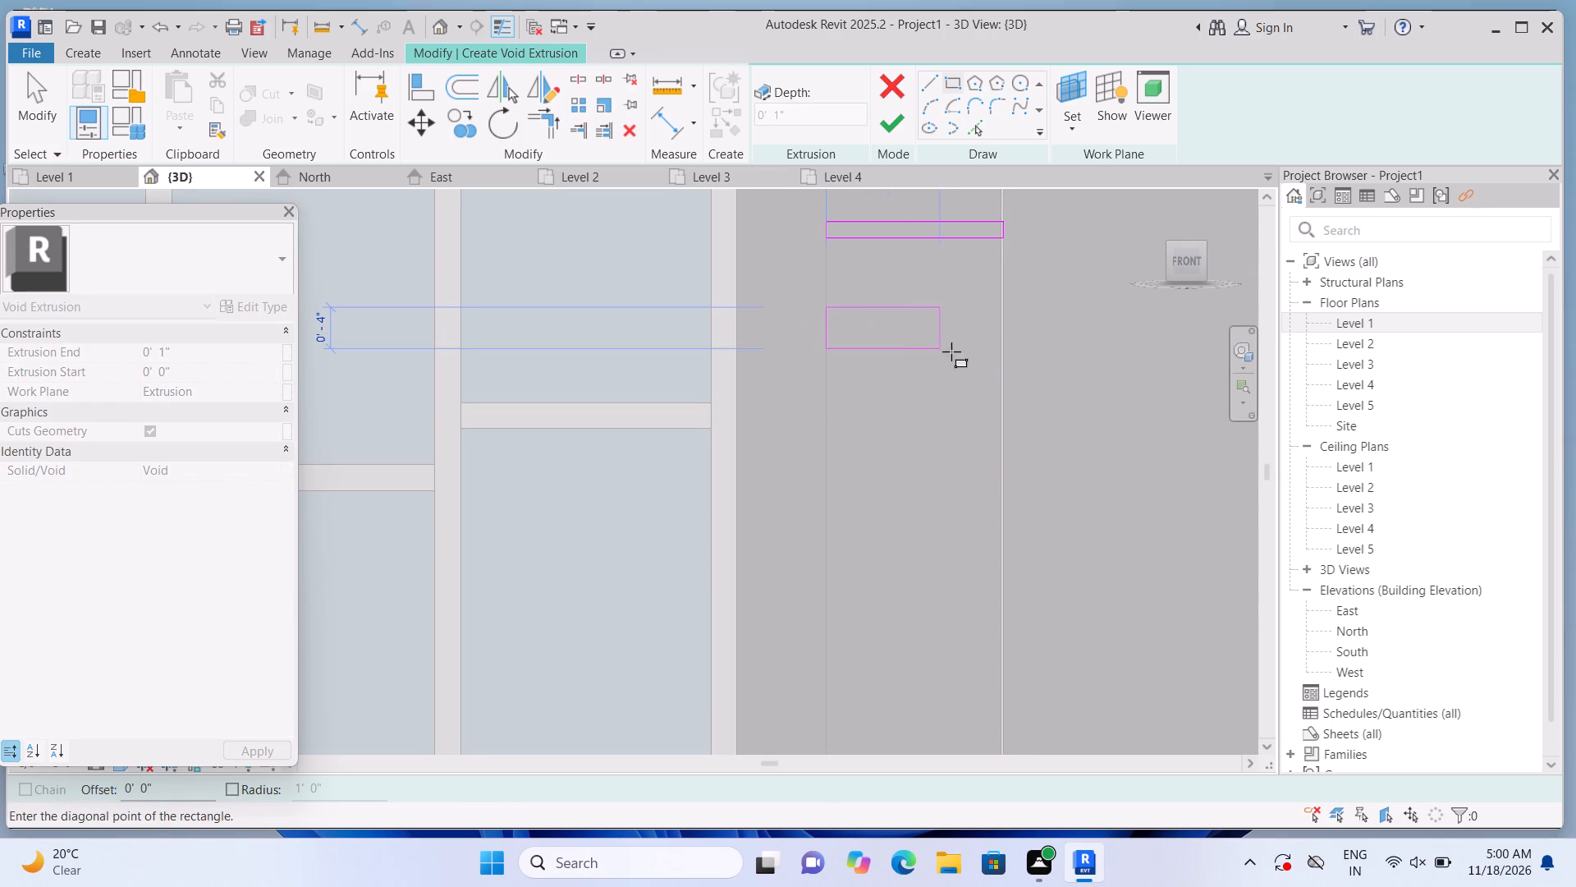
{"action": "left_click", "coordinate": [996, 318]}
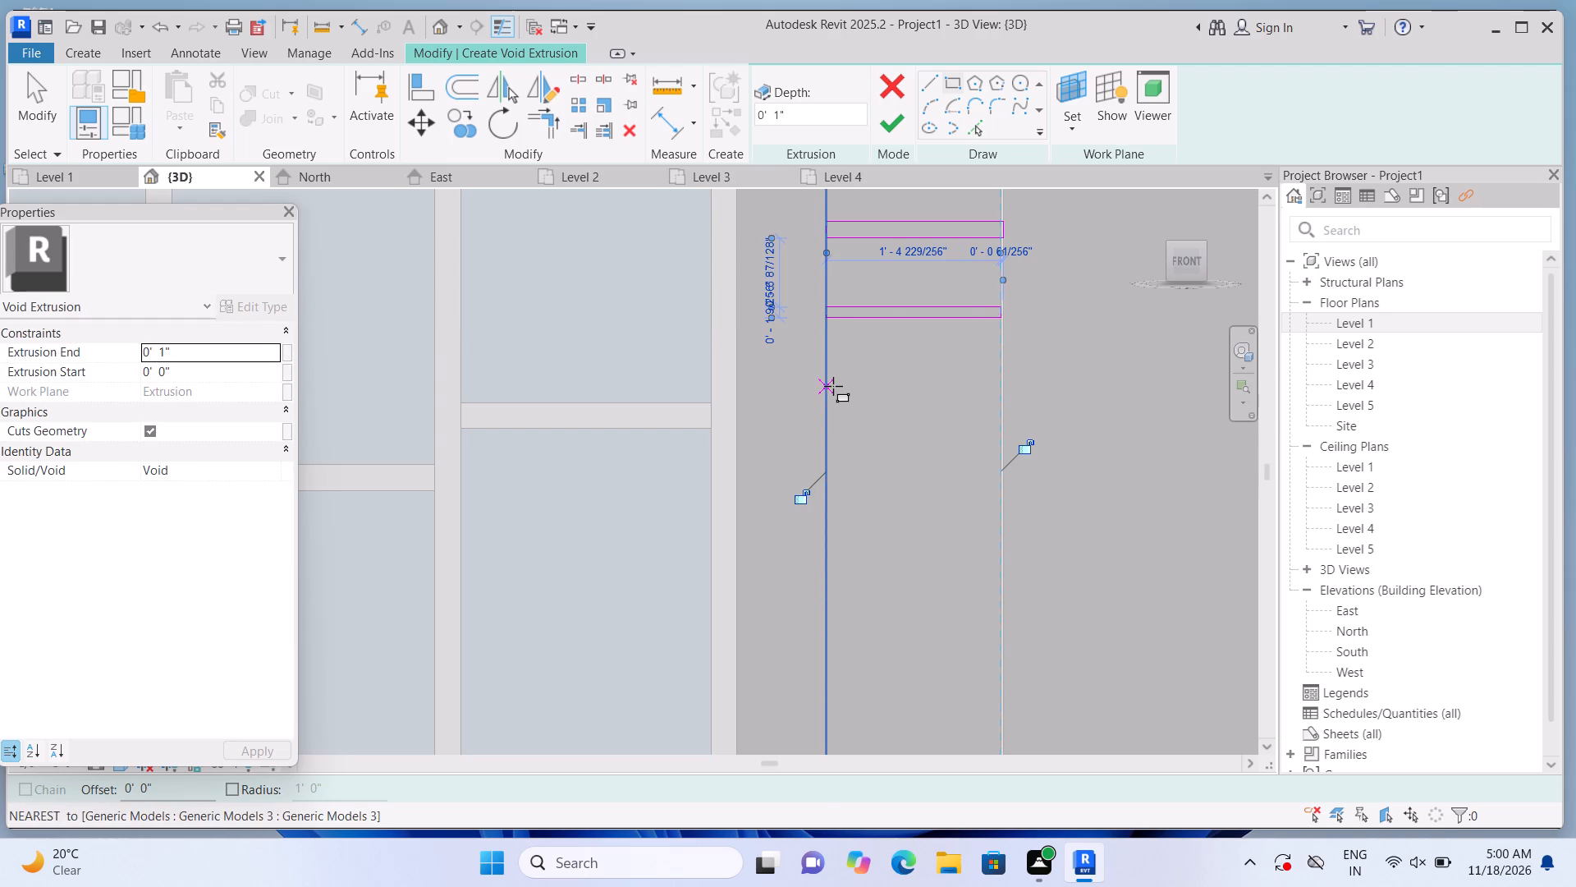
{"action": "left_click", "coordinate": [833, 386]}
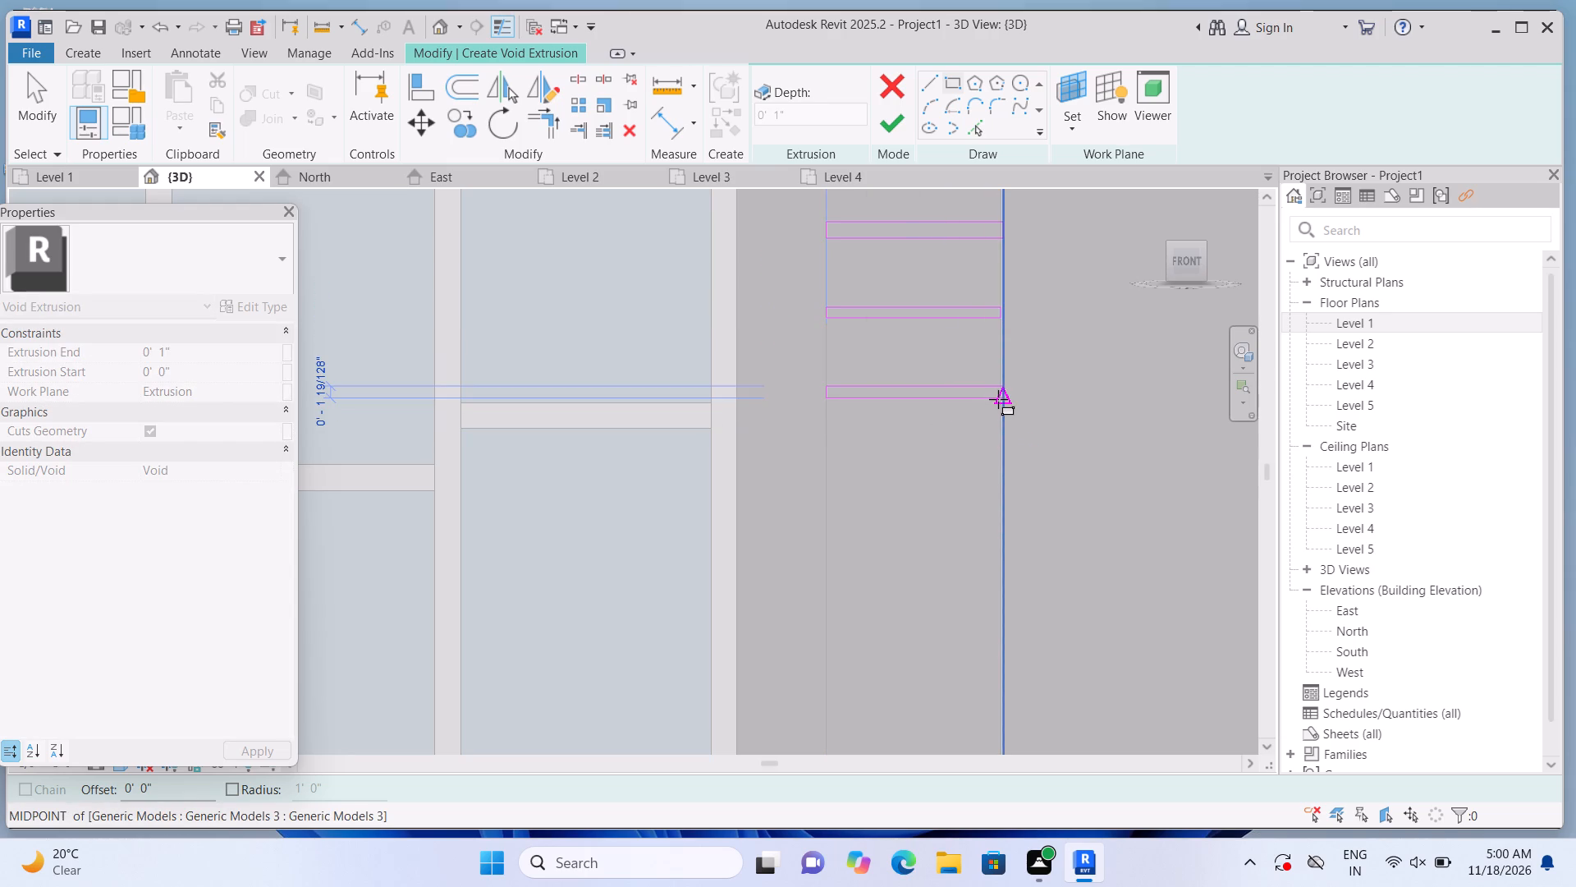
{"action": "left_click", "coordinate": [998, 398]}
{"action": "key", "text": "Escape"}
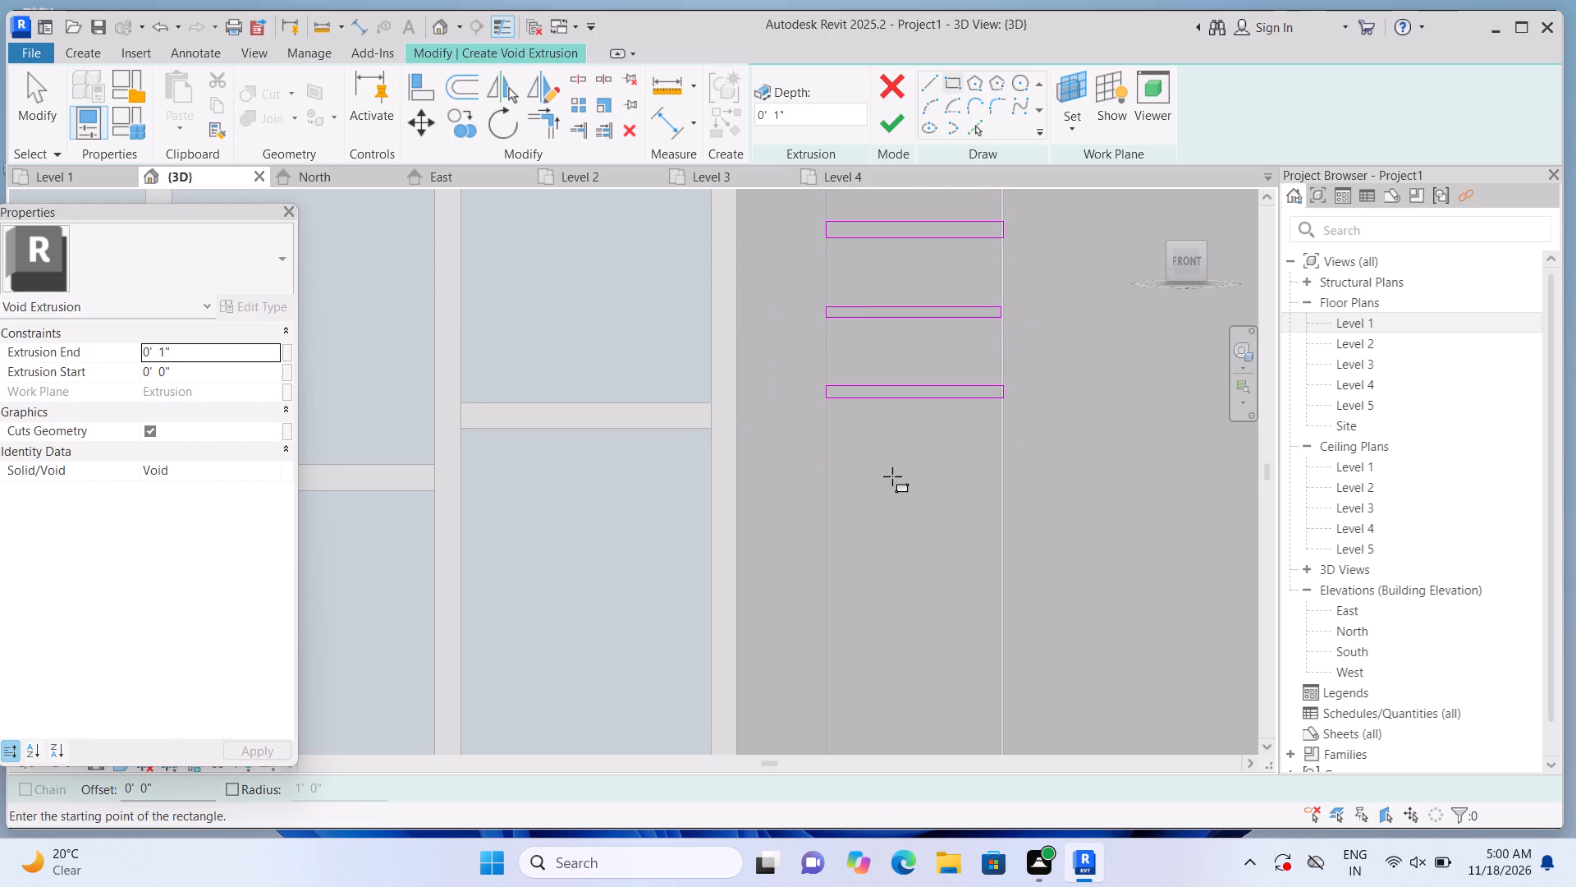
{"action": "left_click", "coordinate": [827, 453]}
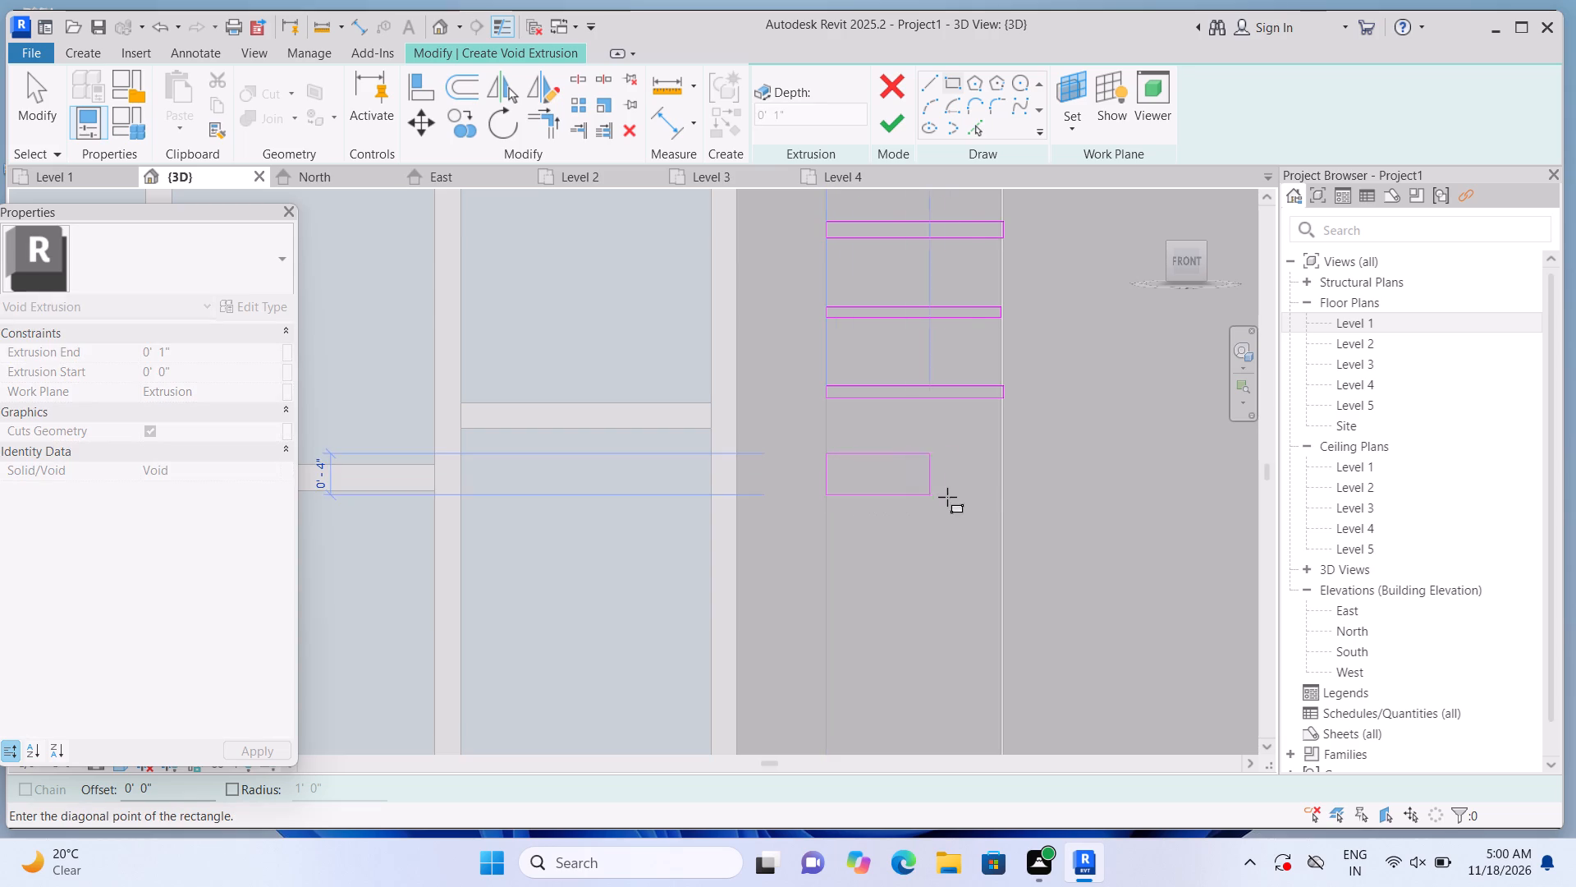
{"action": "left_click", "coordinate": [996, 466]}
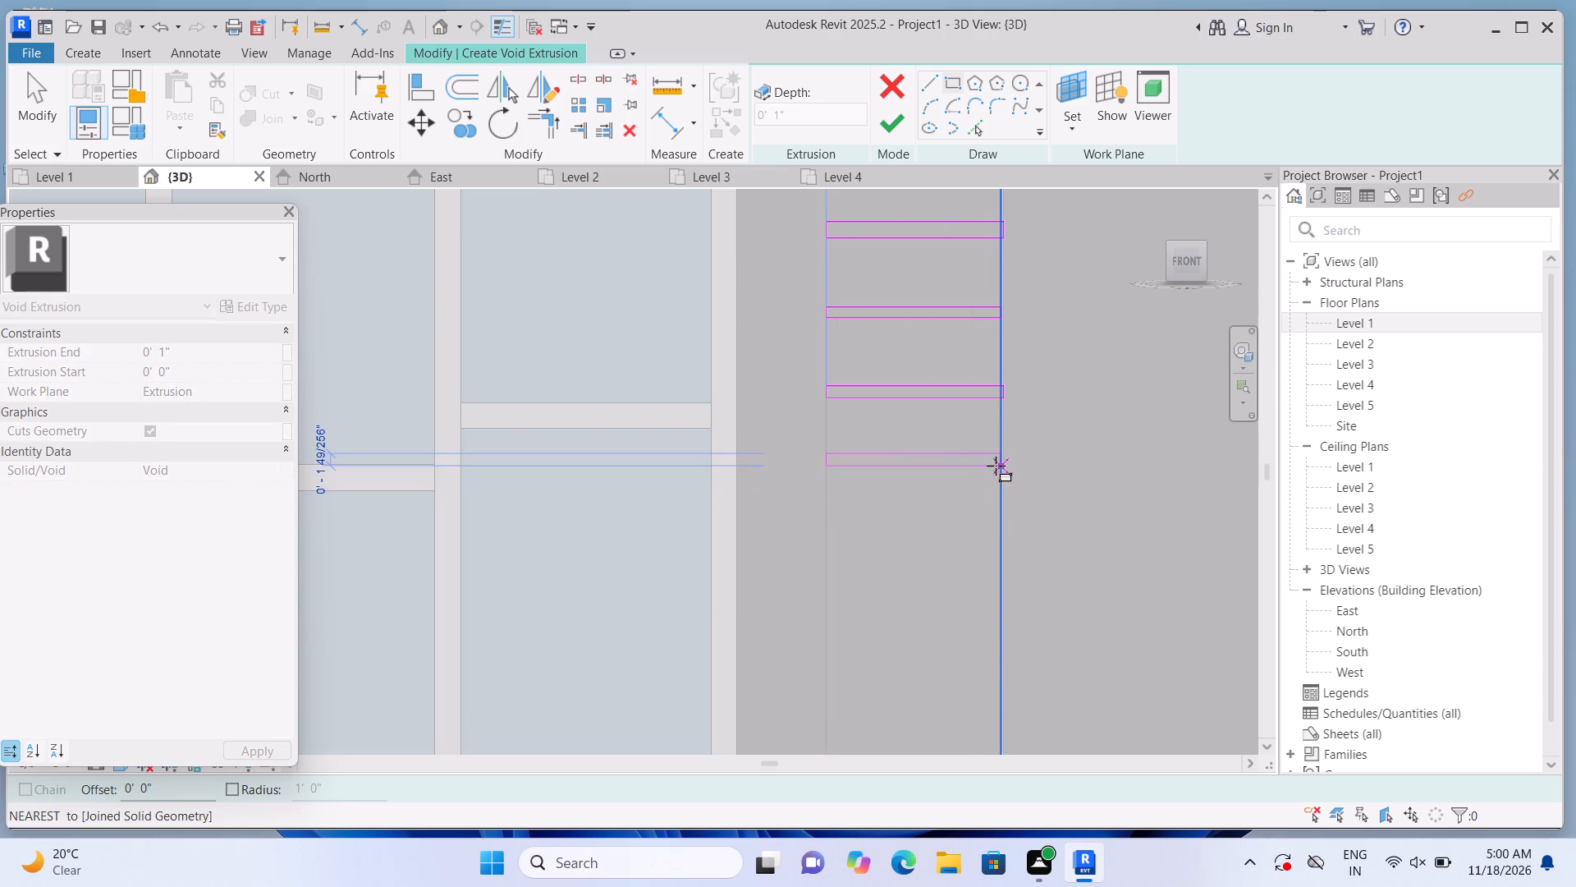
Sketch two more narrow horizontal rectangles across the strip beside the upper window's lower panes, about 7" apart.
{"action": "middle_click_drag", "start_coordinate": [914, 571], "coordinate": [905, 412]}
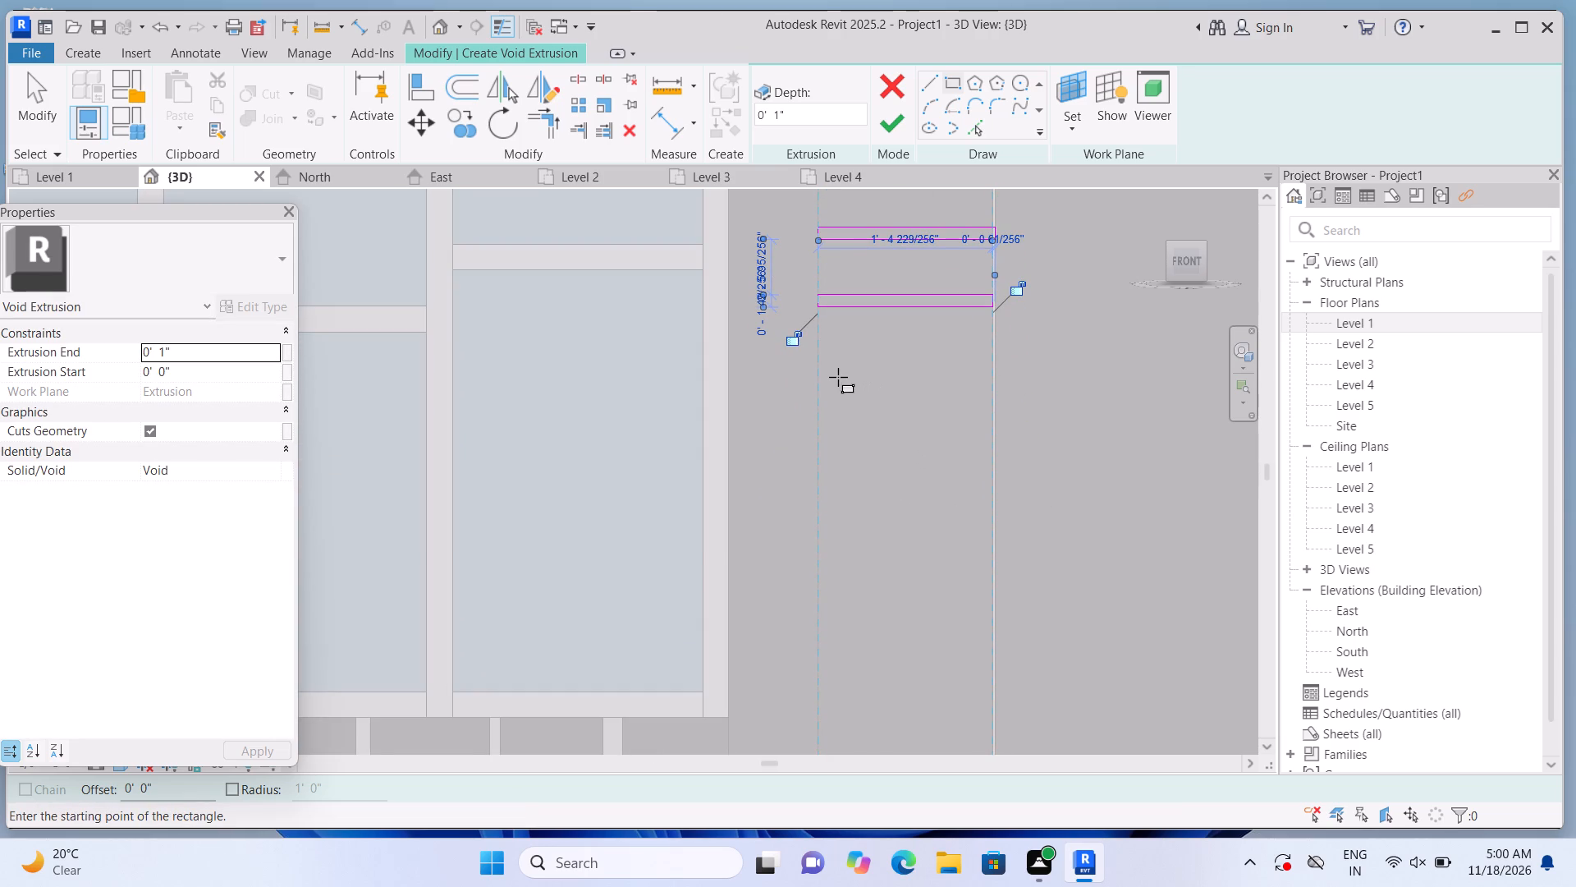
{"action": "left_click", "coordinate": [822, 374]}
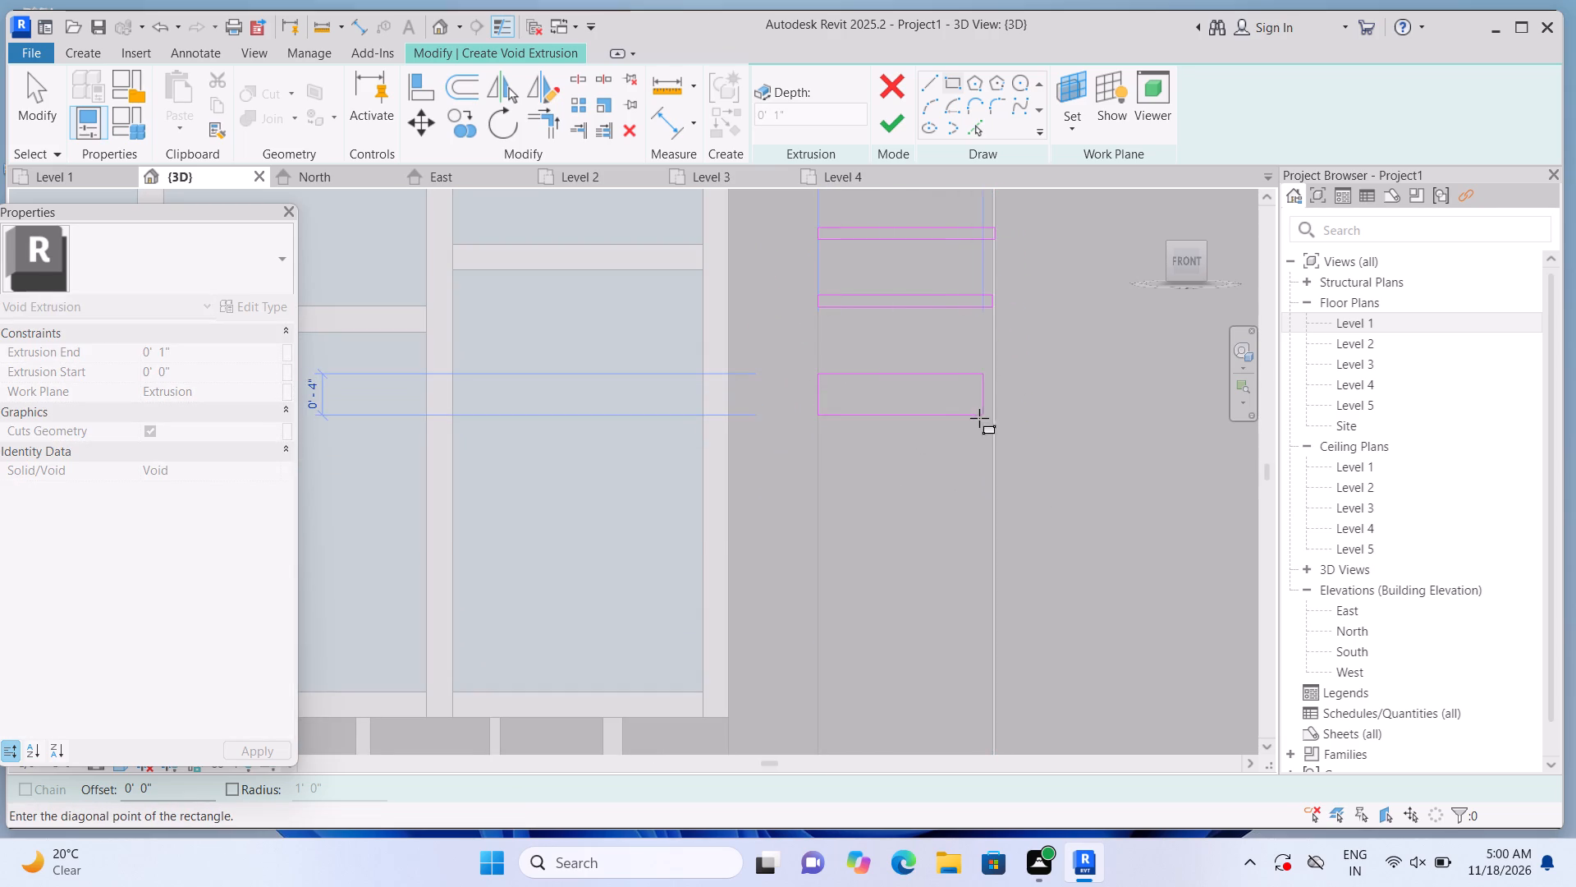
{"action": "left_click", "coordinate": [993, 379]}
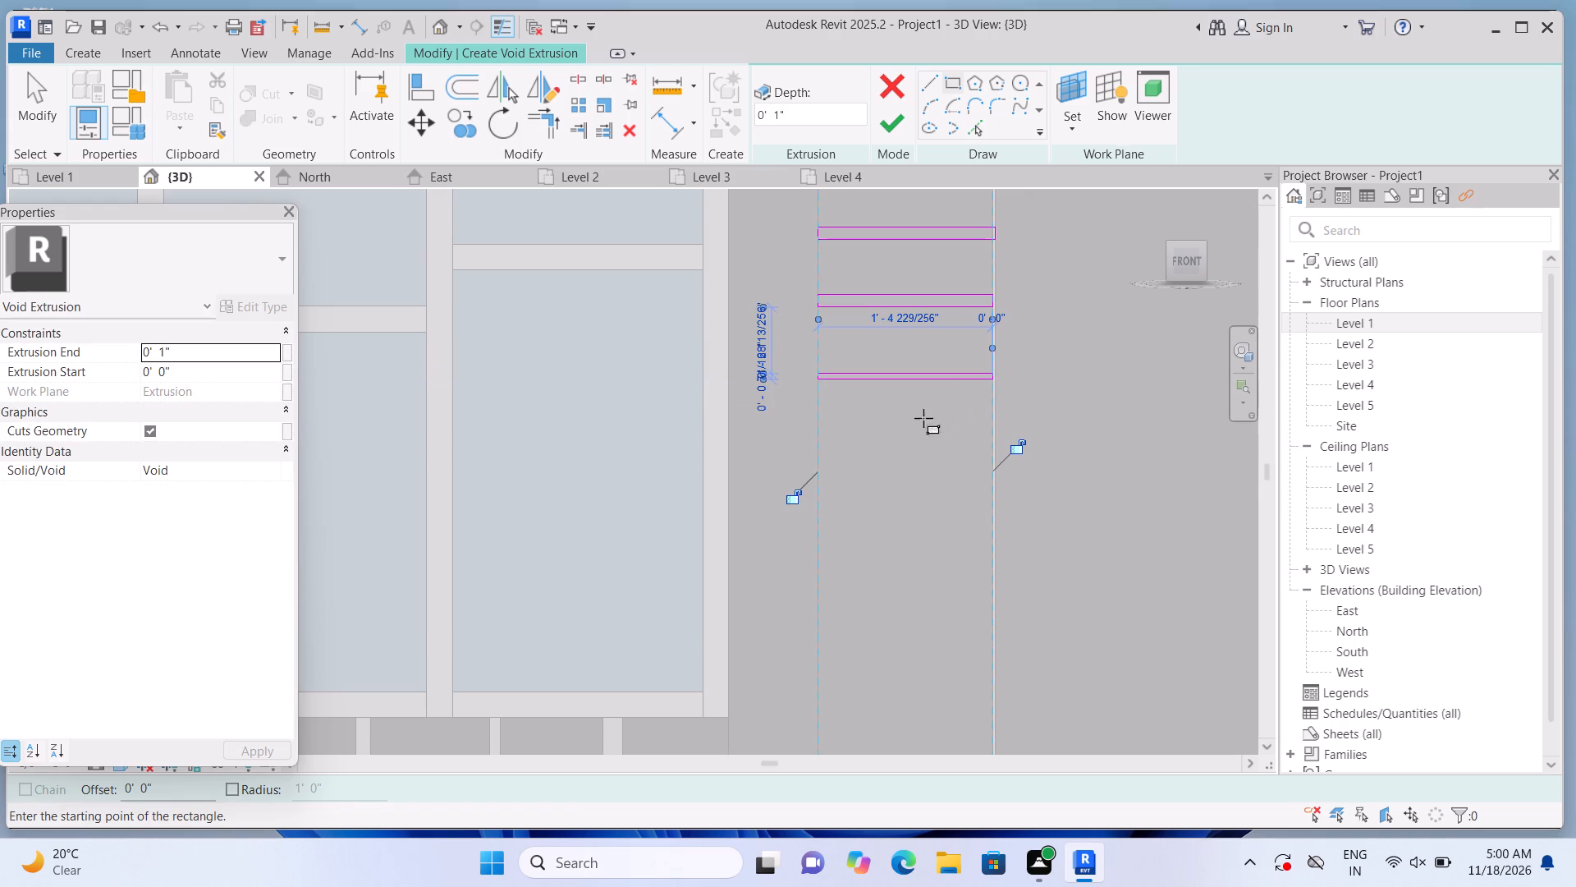
{"action": "left_click", "coordinate": [819, 454]}
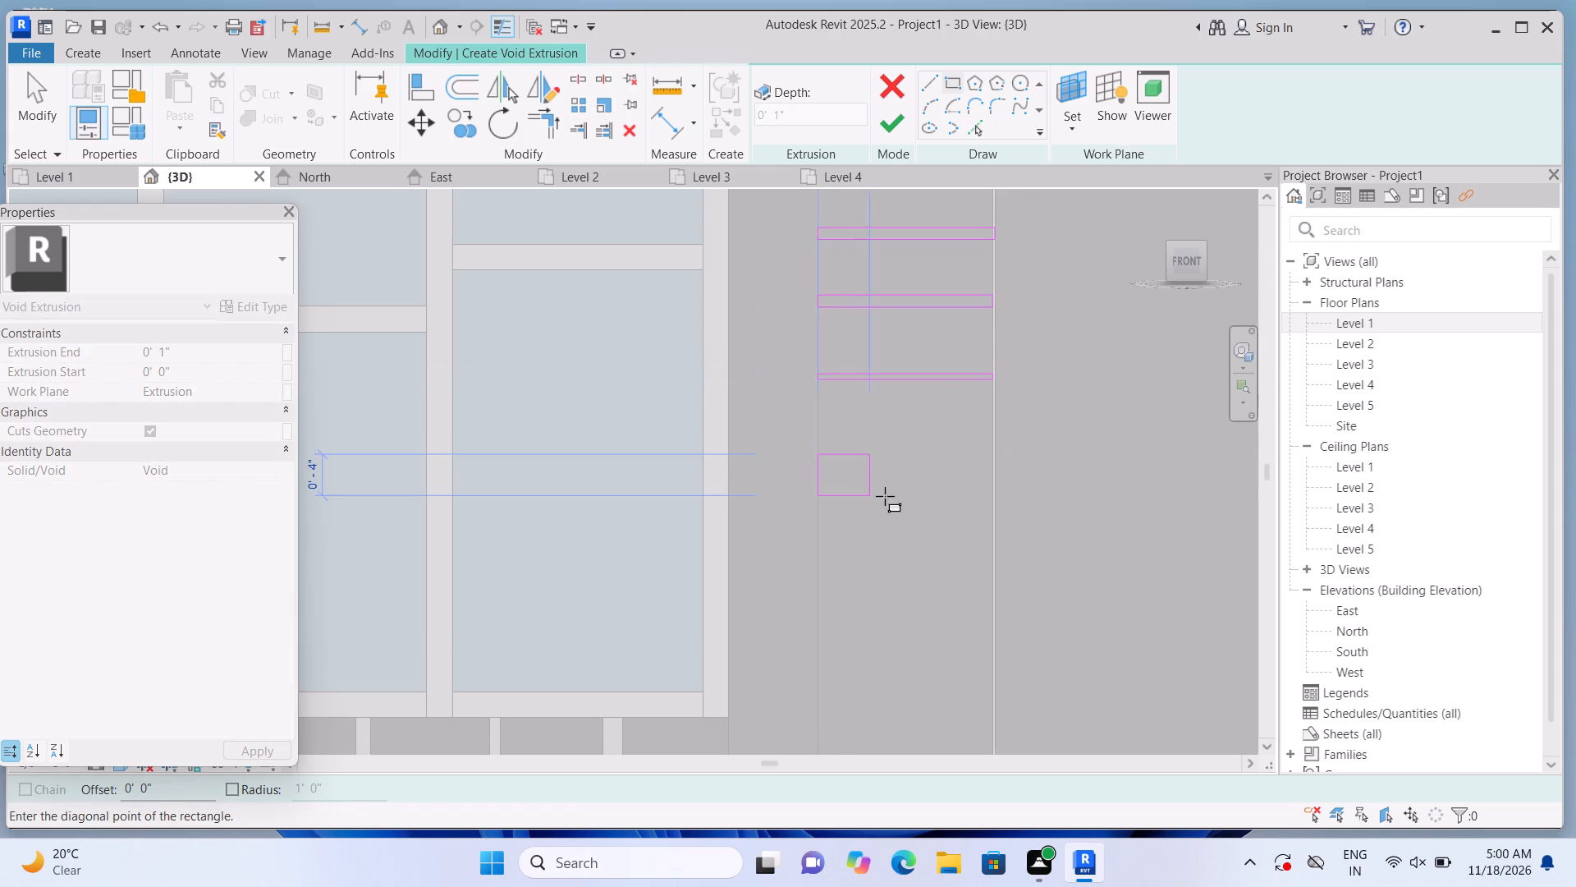
{"action": "left_click", "coordinate": [994, 464]}
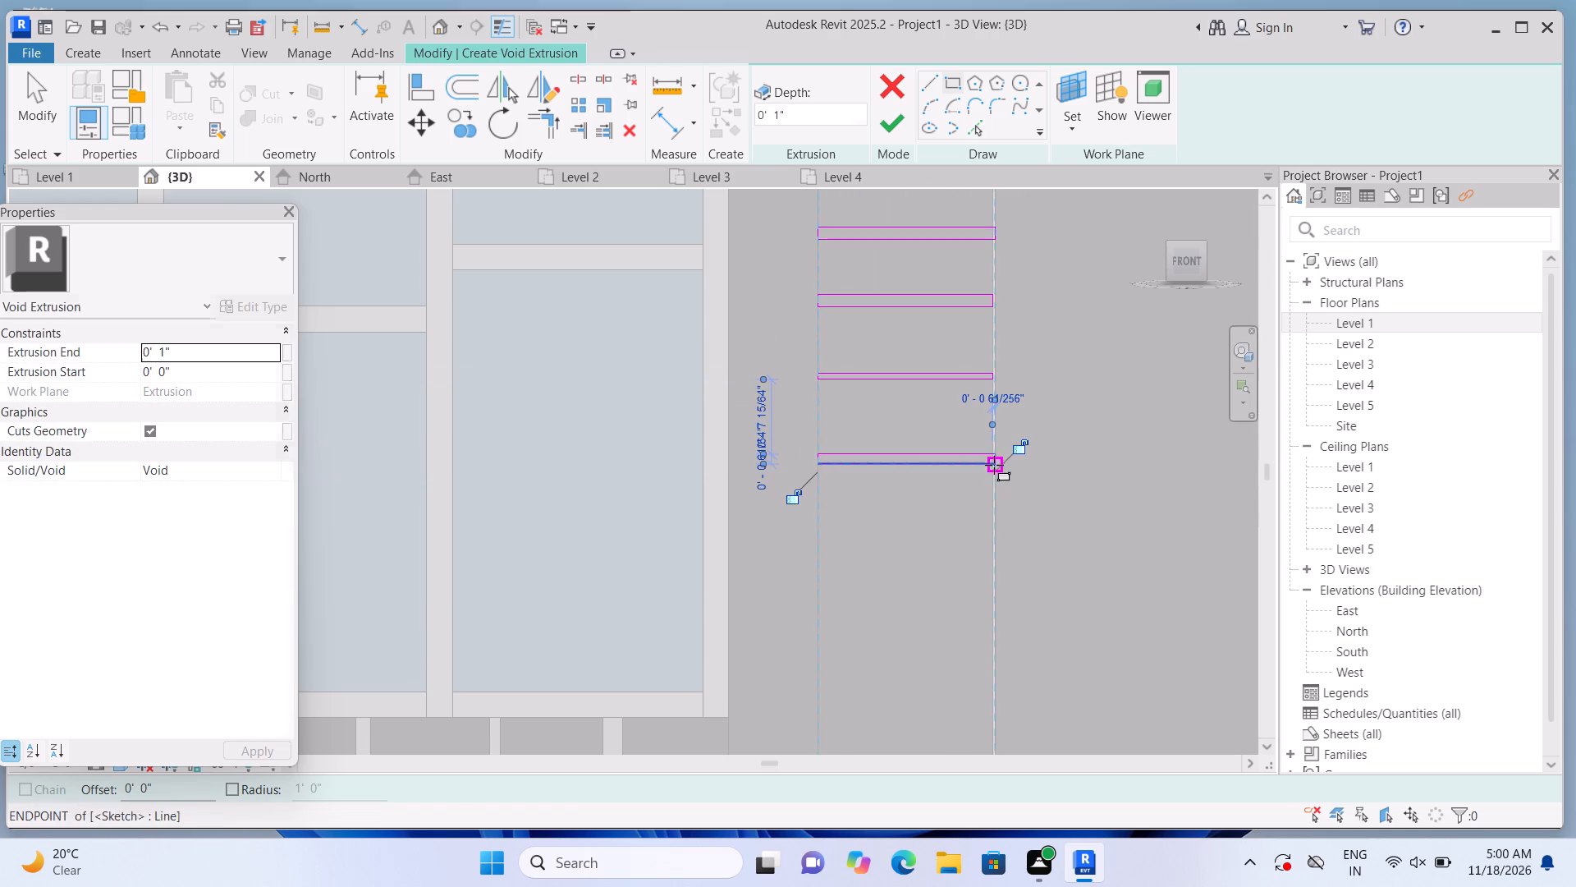
Continue down the strip with two more narrow horizontal rectangles about 6" apart, ending a little above the upper window's bottom.
{"action": "middle_click_drag", "start_coordinate": [931, 516], "coordinate": [917, 393]}
{"action": "scroll", "coordinate": [917, 378], "scroll_direction": "up", "scroll_amount": 1}
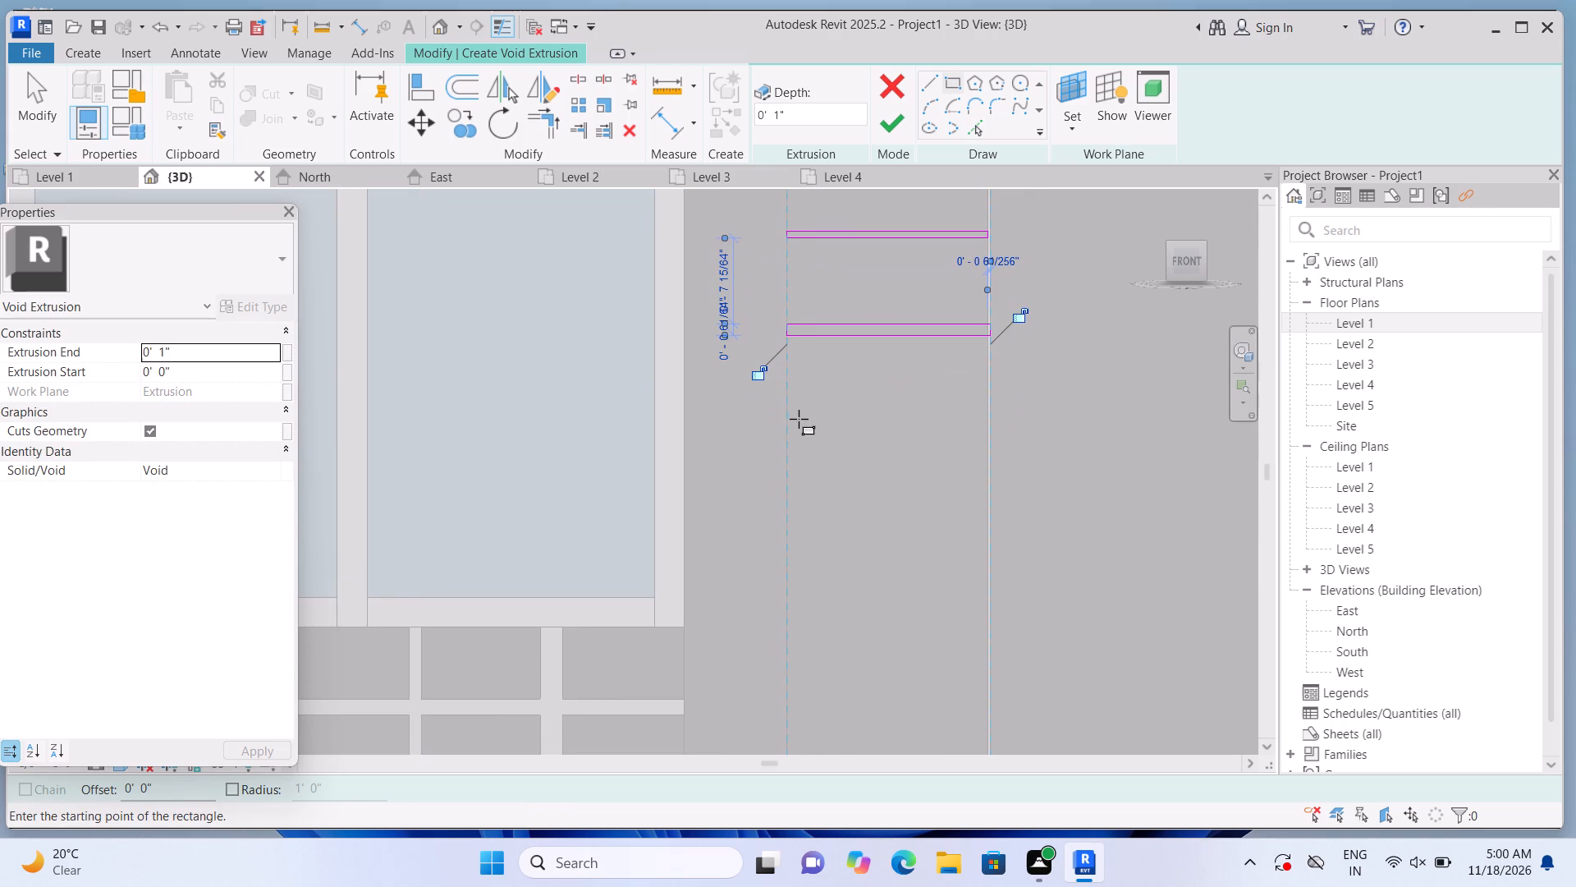
{"action": "left_click", "coordinate": [795, 419]}
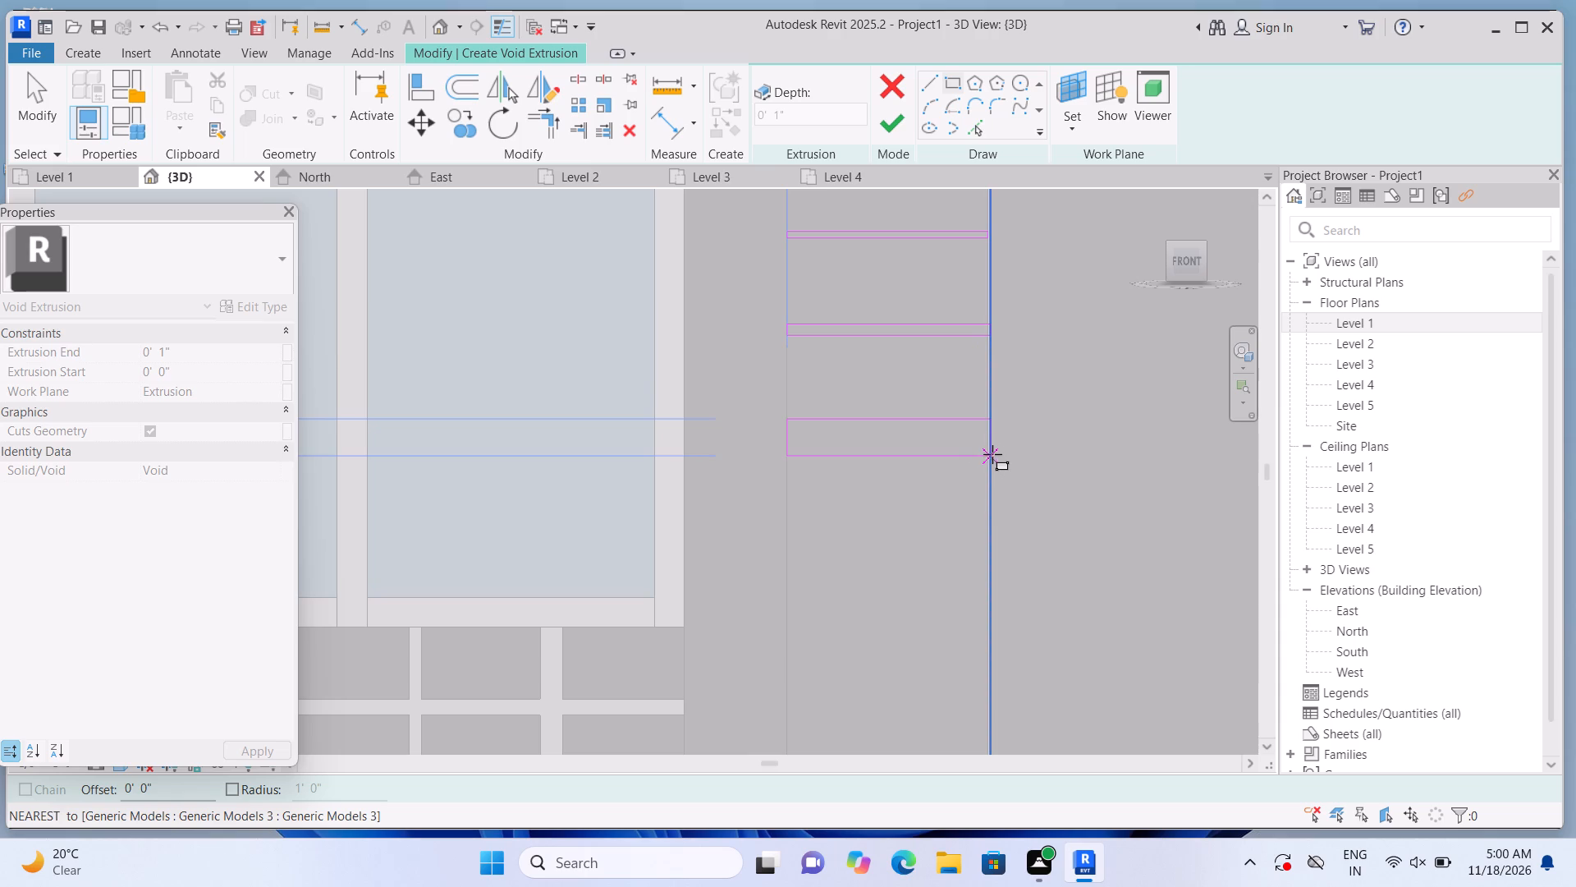
{"action": "left_click", "coordinate": [984, 431]}
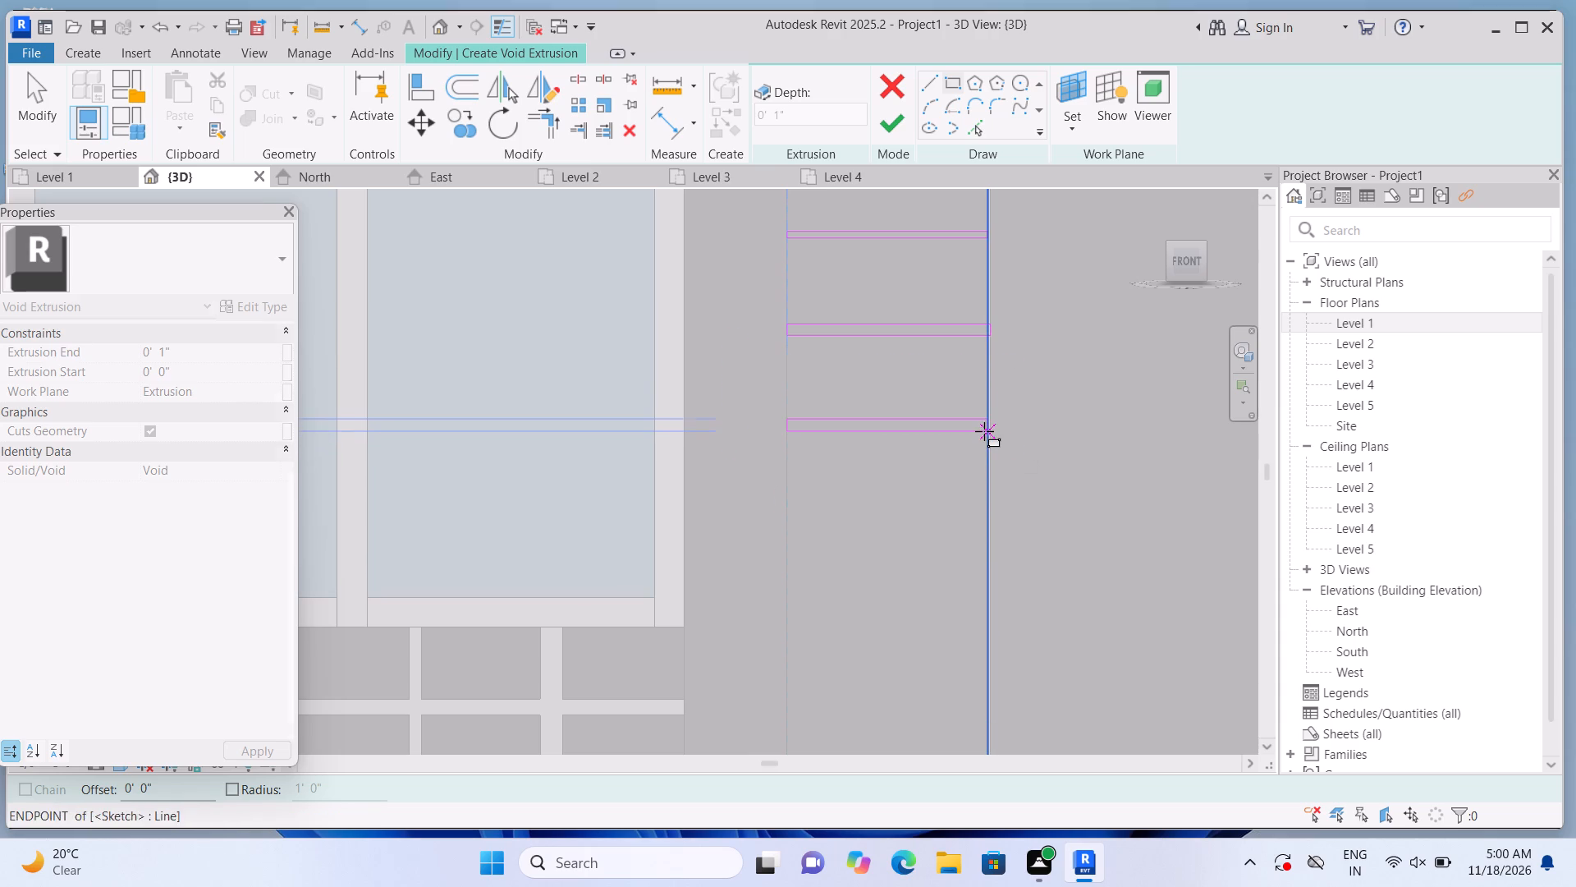
{"action": "middle_click_drag", "start_coordinate": [903, 475], "coordinate": [900, 398]}
{"action": "middle_click", "coordinate": [900, 397]}
{"action": "key", "text": "Escape"}
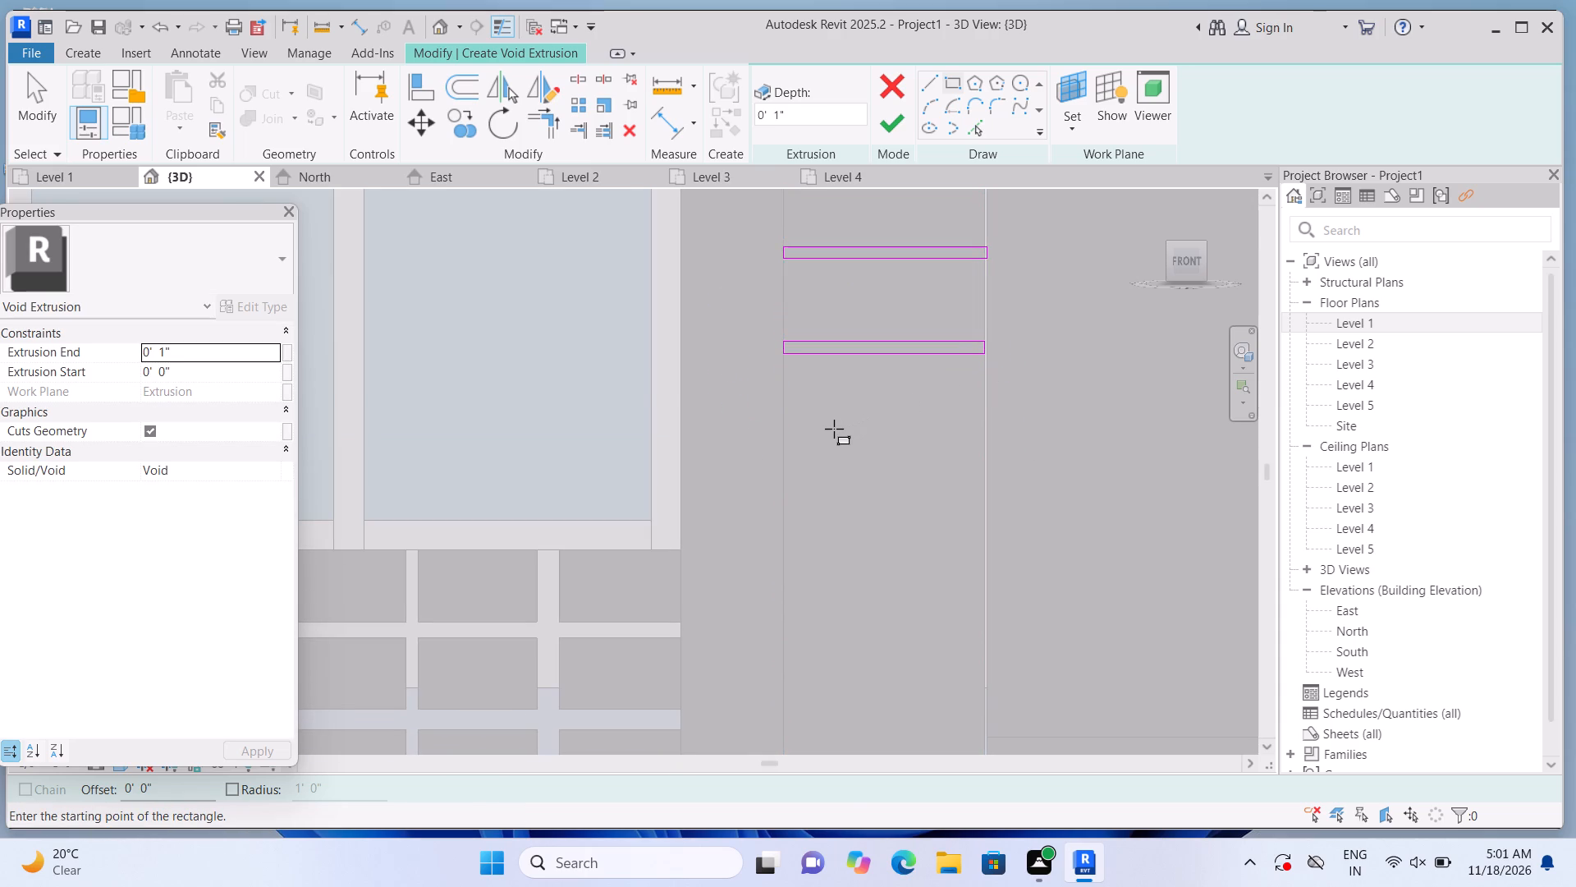
{"action": "left_click", "coordinate": [790, 425]}
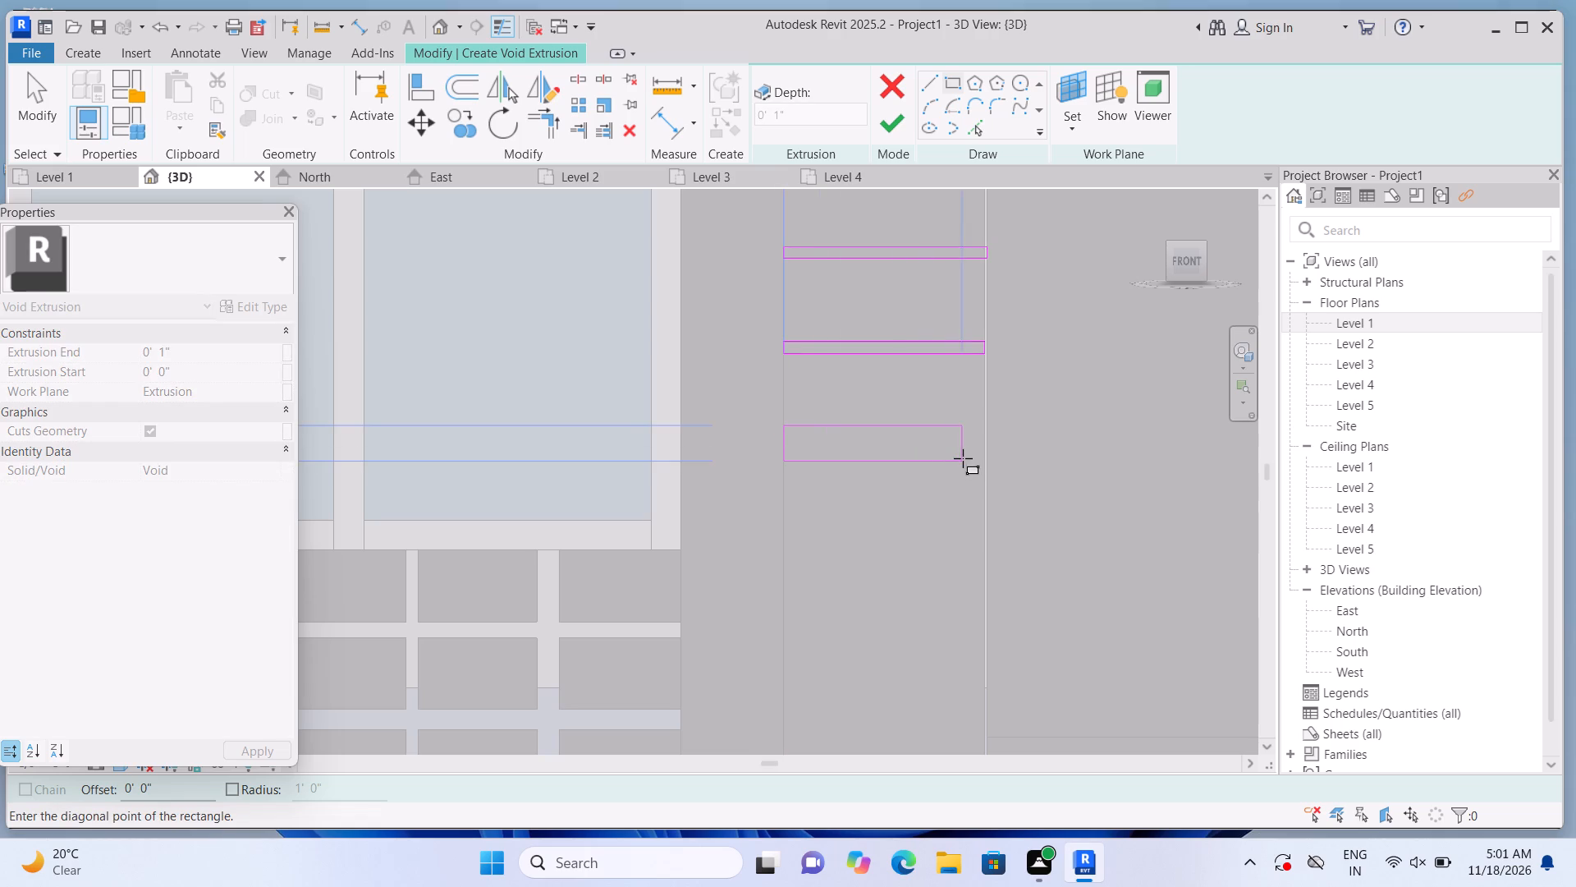
{"action": "left_click", "coordinate": [979, 434]}
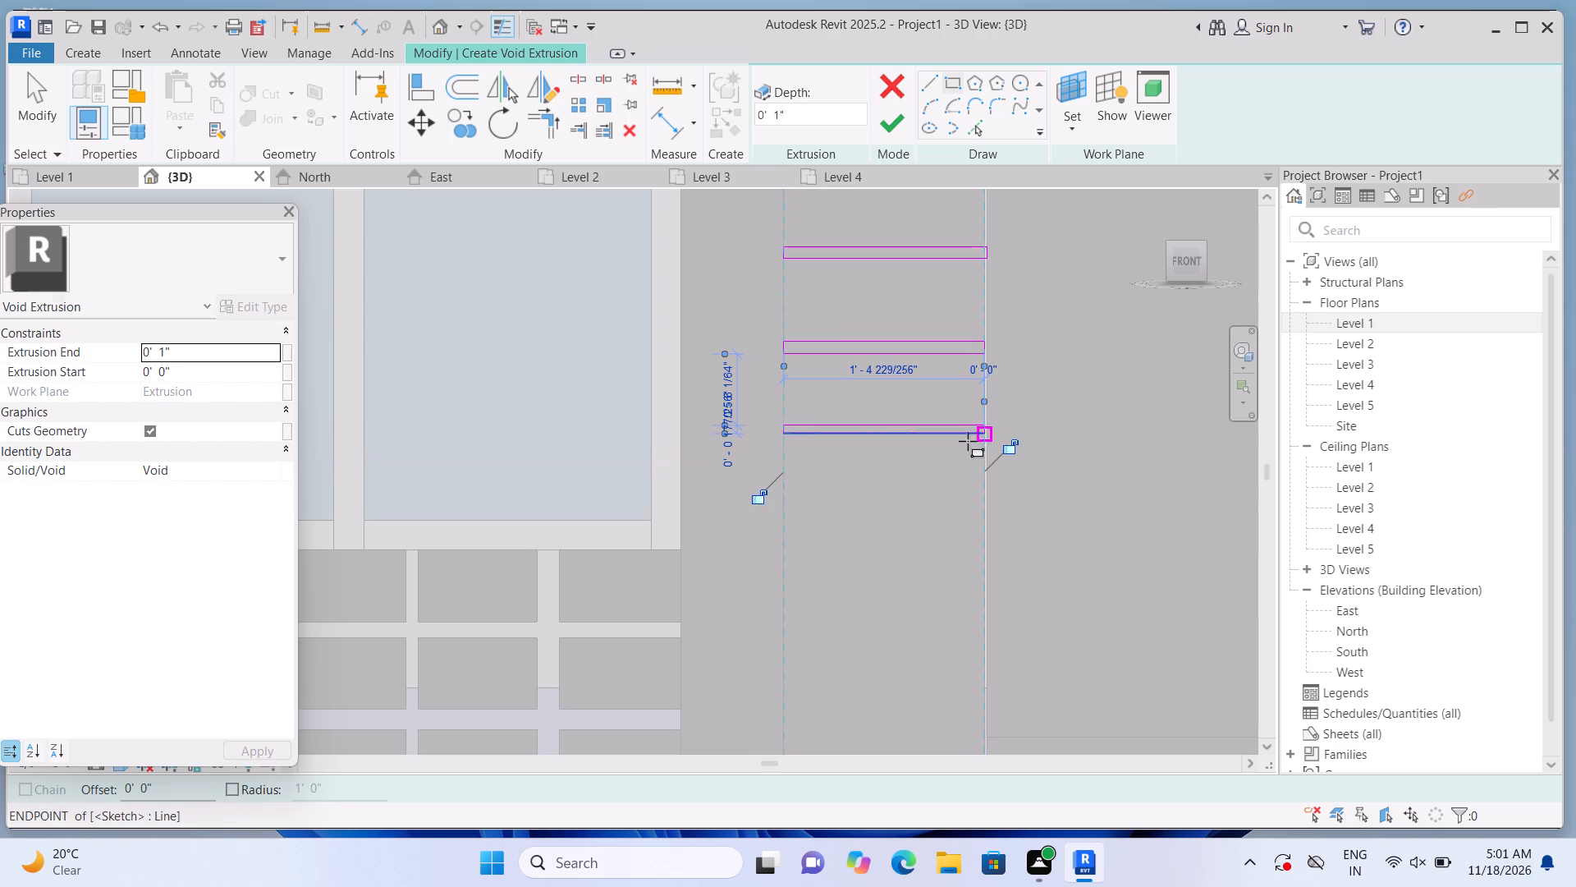
{"action": "key", "text": "Escape"}
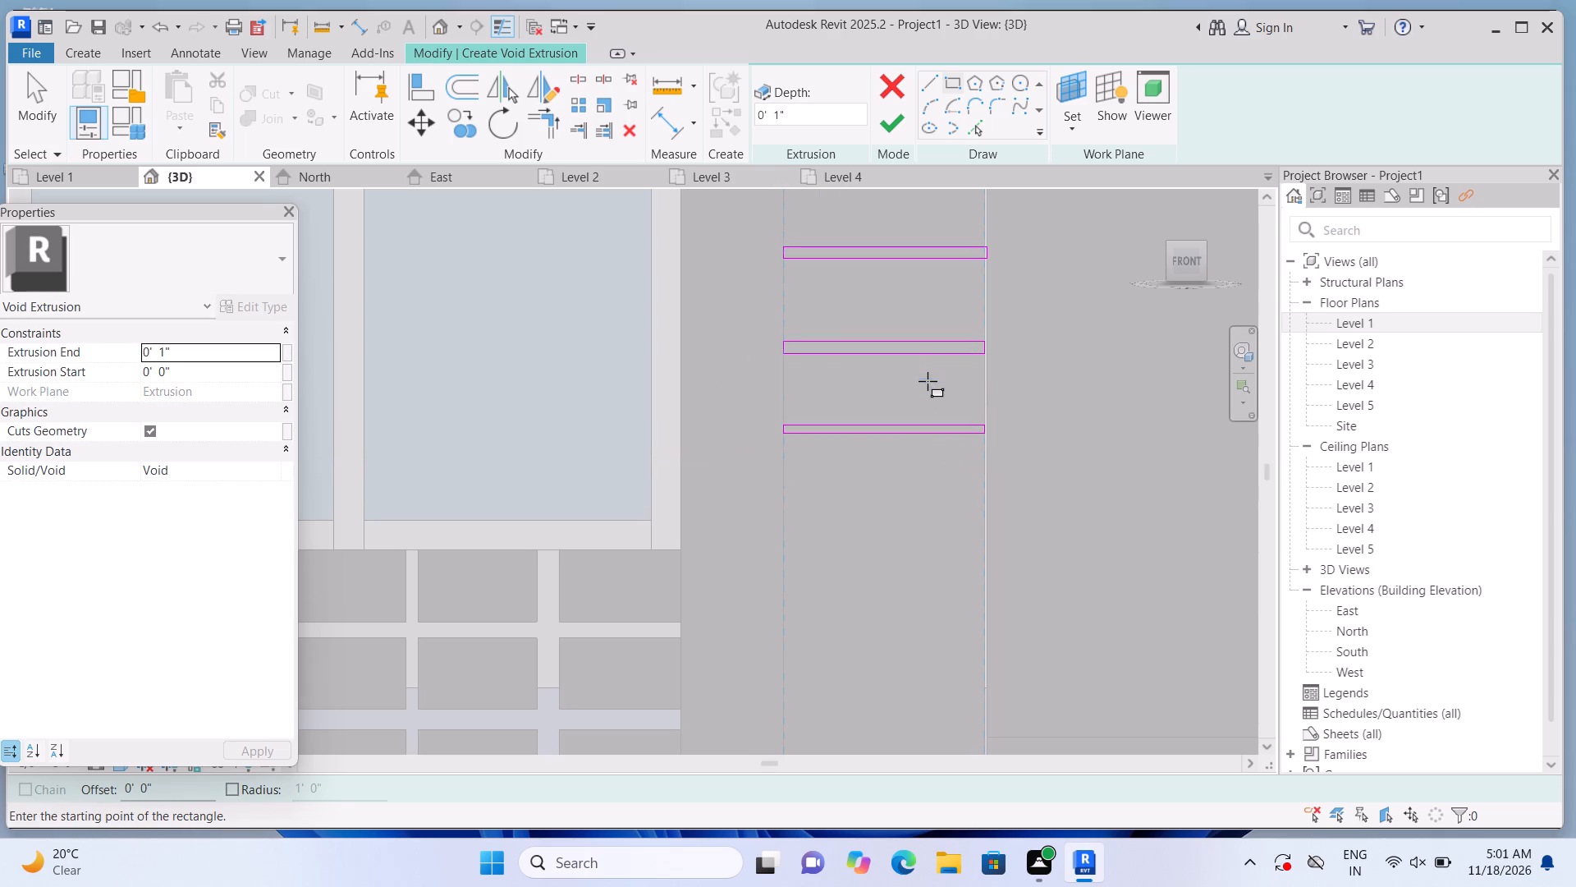
Sketch two narrow horizontal rectangles about 1' 5" wide across the strip, one at the upper window's bottom and one beside the lattice's top row.
{"action": "scroll", "coordinate": [850, 413], "scroll_direction": "down", "scroll_amount": 5}
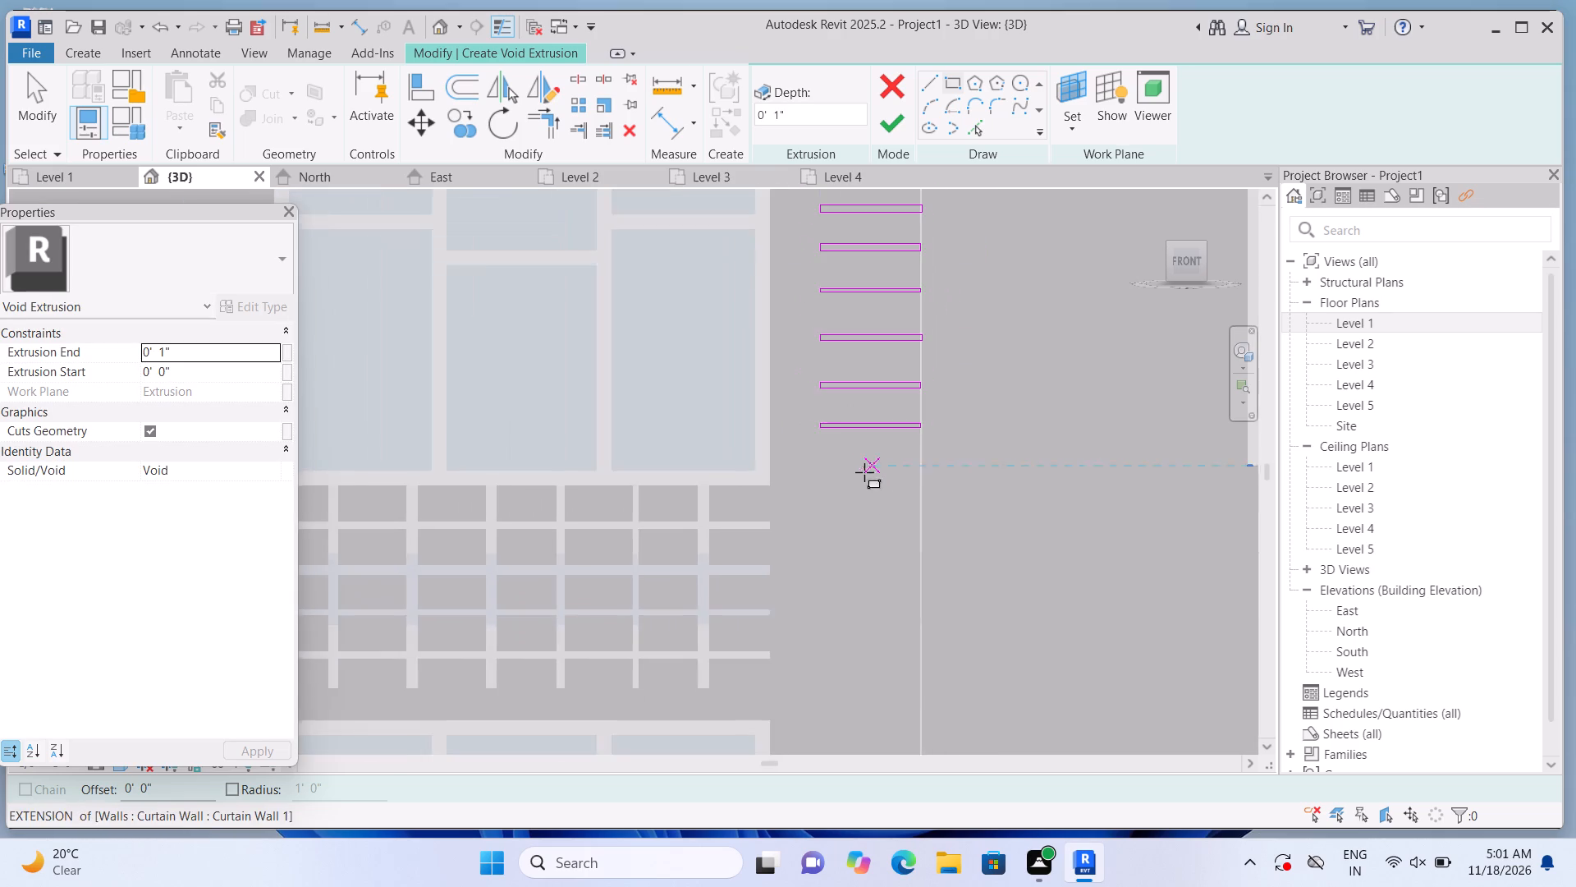
{"action": "middle_click_drag", "start_coordinate": [852, 473], "coordinate": [845, 378]}
{"action": "scroll", "coordinate": [838, 377], "scroll_direction": "up", "scroll_amount": 2}
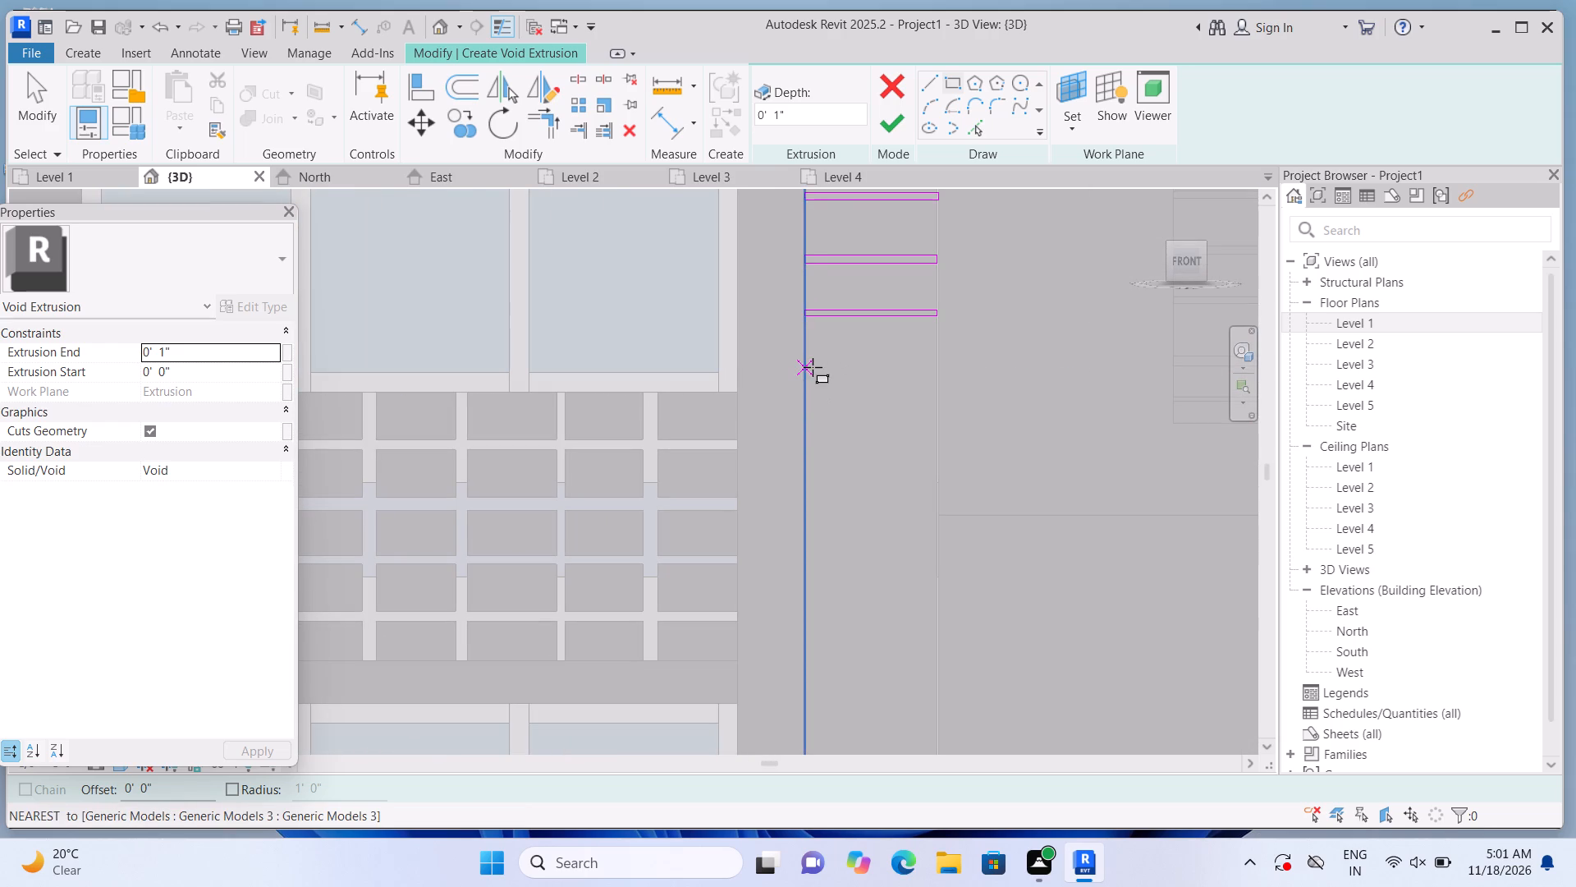
{"action": "left_click", "coordinate": [813, 367]}
{"action": "scroll", "coordinate": [916, 425], "scroll_direction": "up", "scroll_amount": 2}
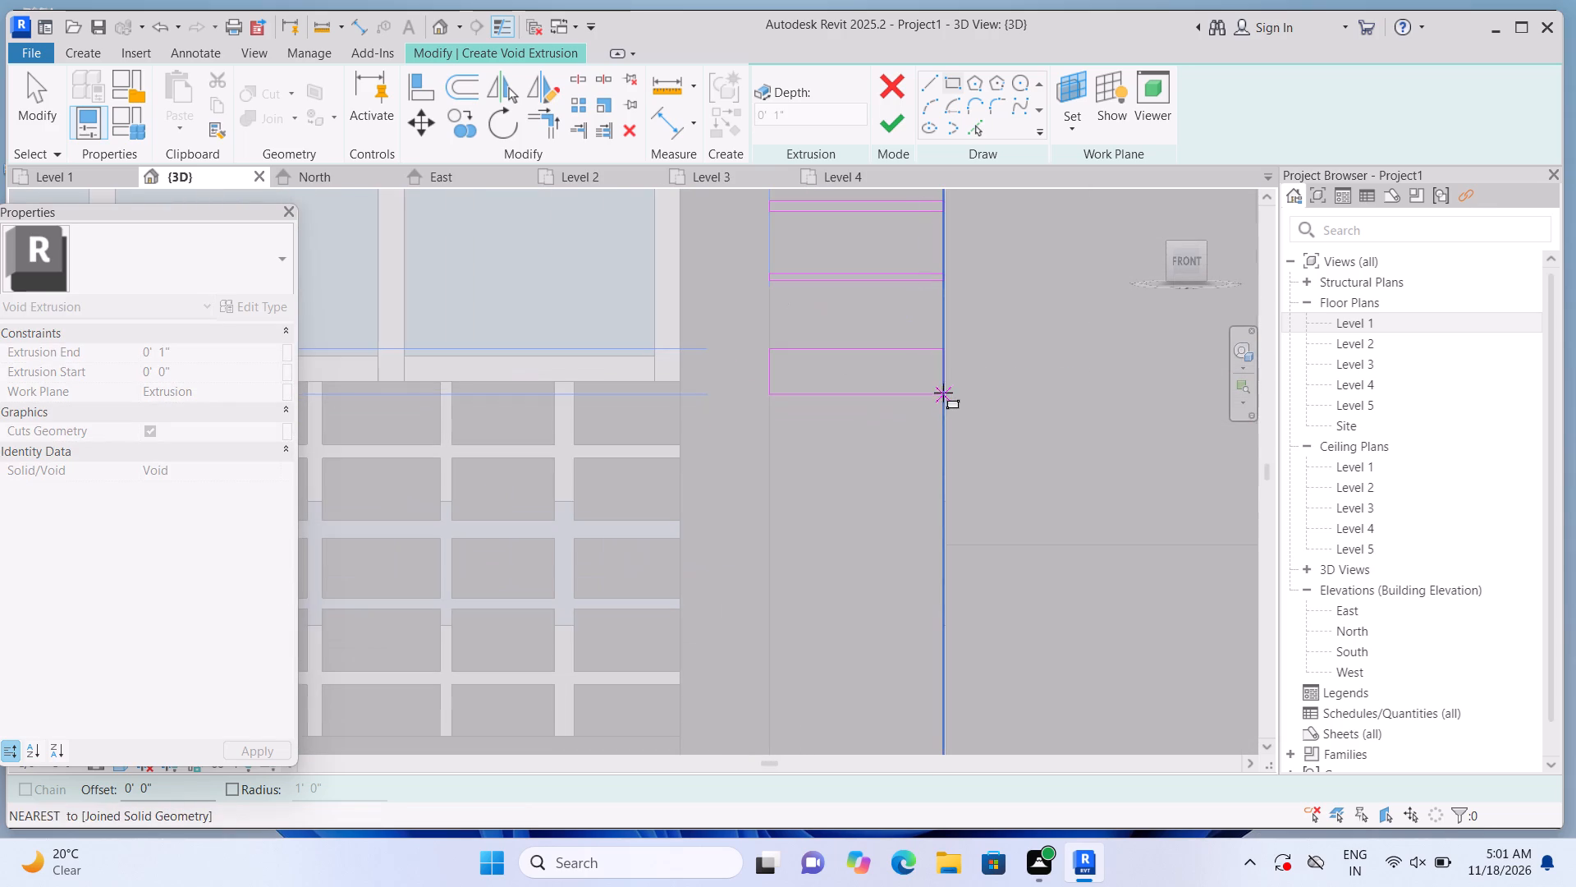
{"action": "left_click", "coordinate": [943, 361]}
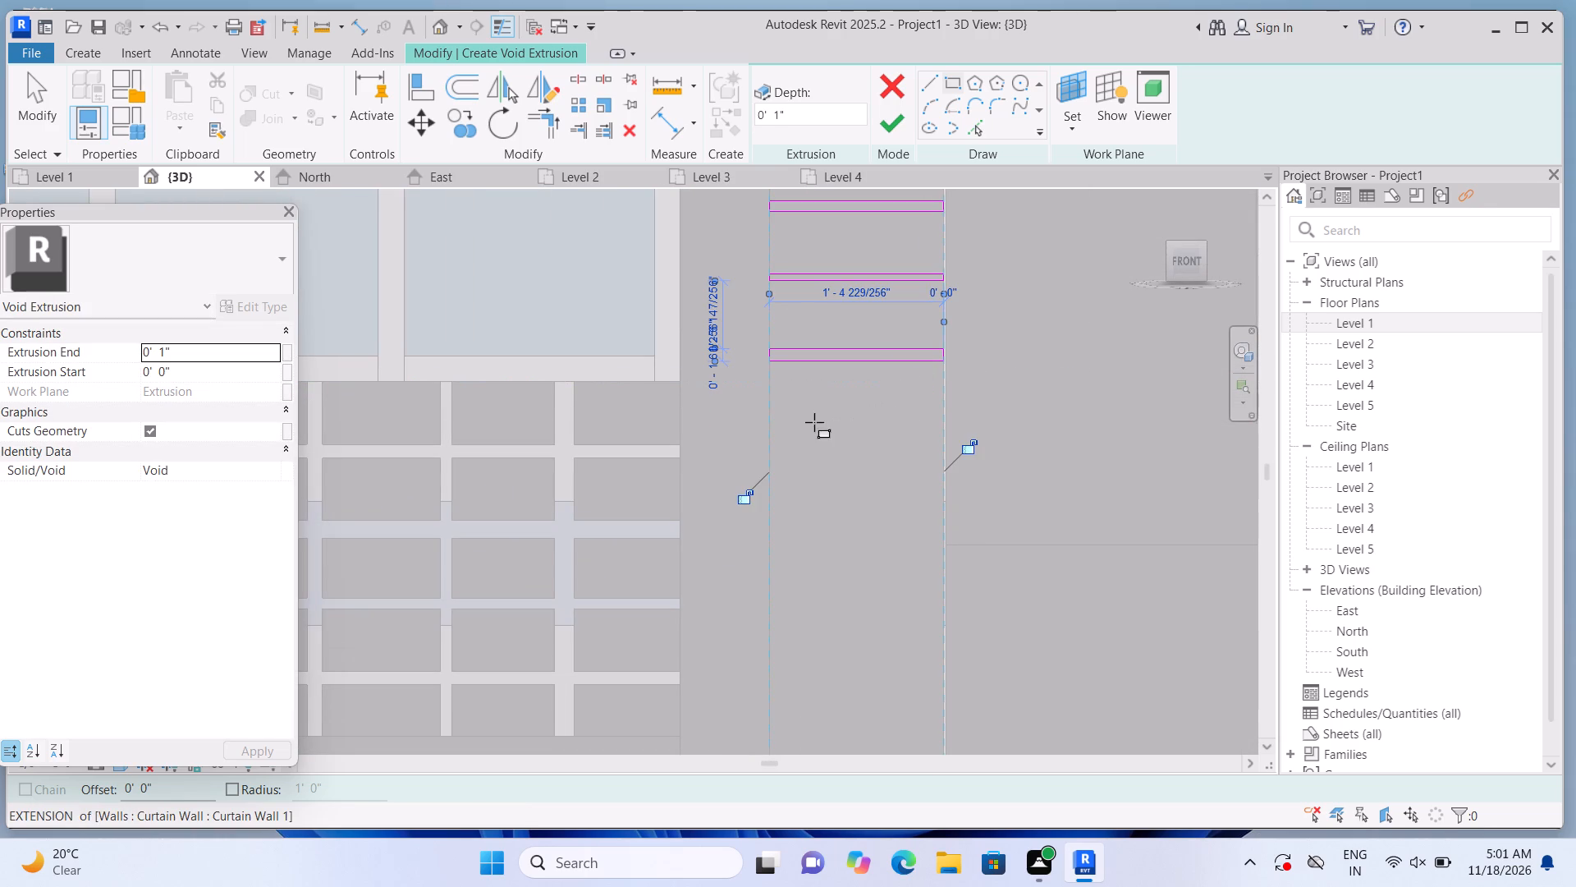
{"action": "left_click", "coordinate": [775, 421]}
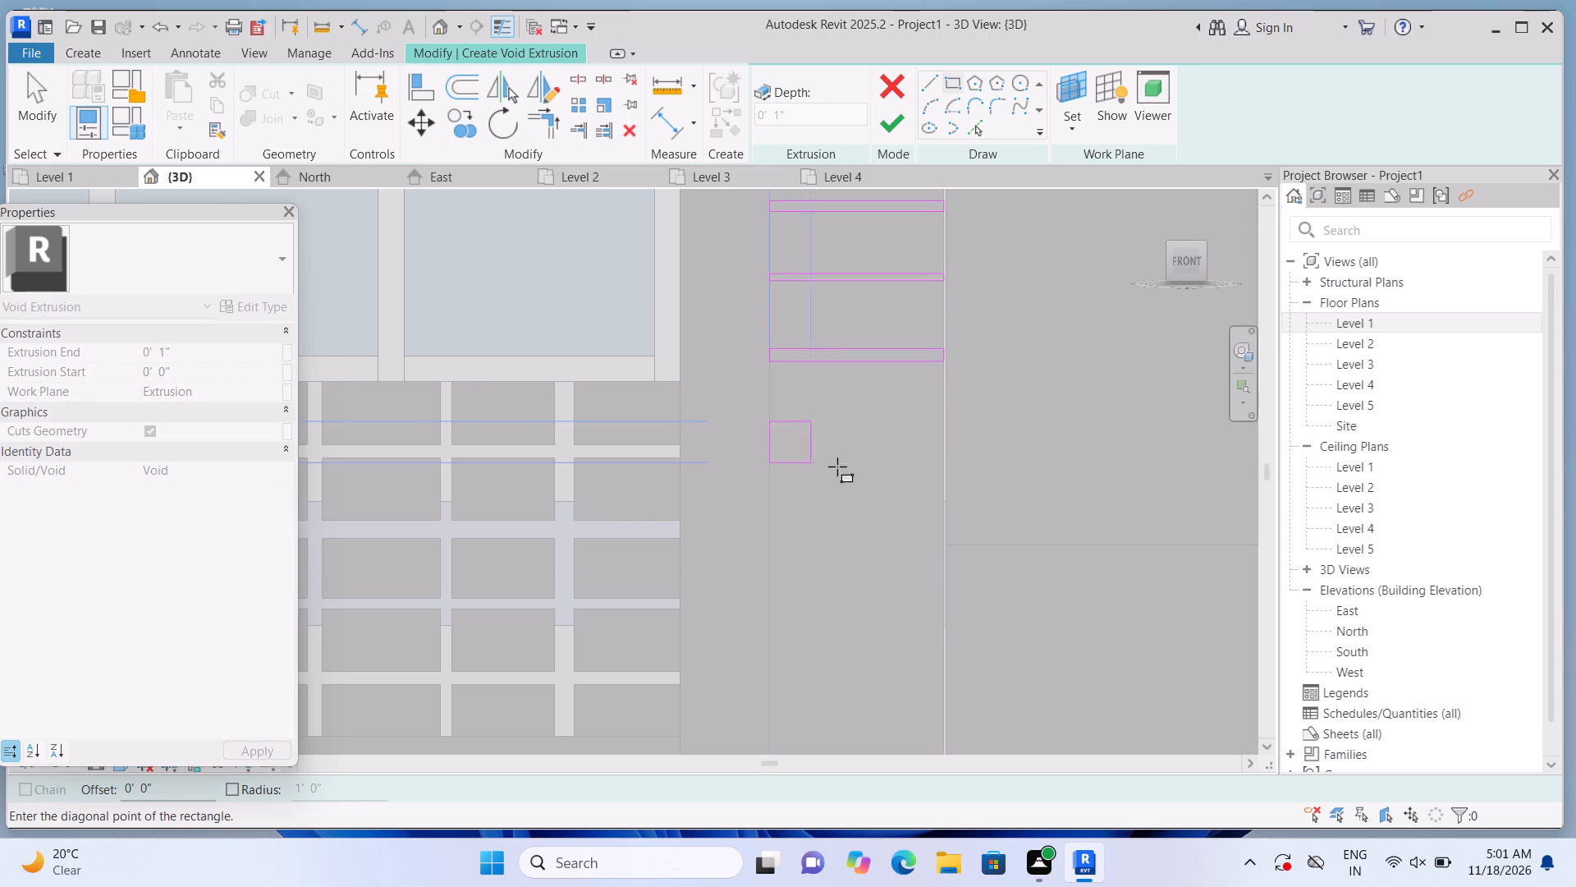
{"action": "left_click", "coordinate": [941, 430]}
{"action": "scroll", "coordinate": [868, 362], "scroll_direction": "up", "scroll_amount": 1}
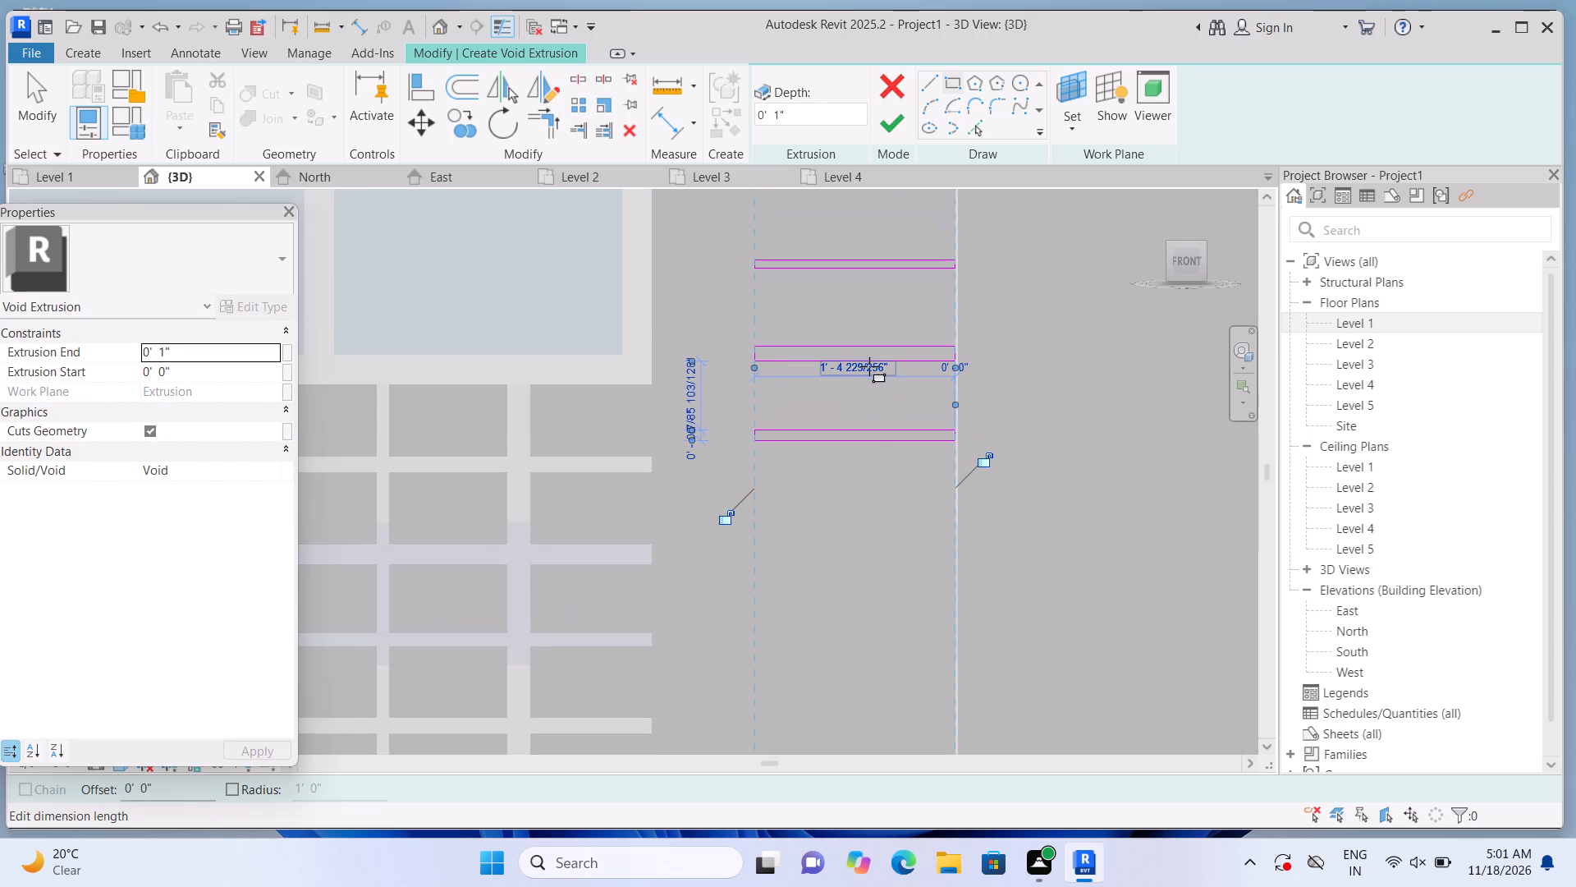
Sketch two more horizontal rectangles about 1' 5" by 1" across the strip, beside the lattice's second and third rows.
{"action": "key", "text": "Escape"}
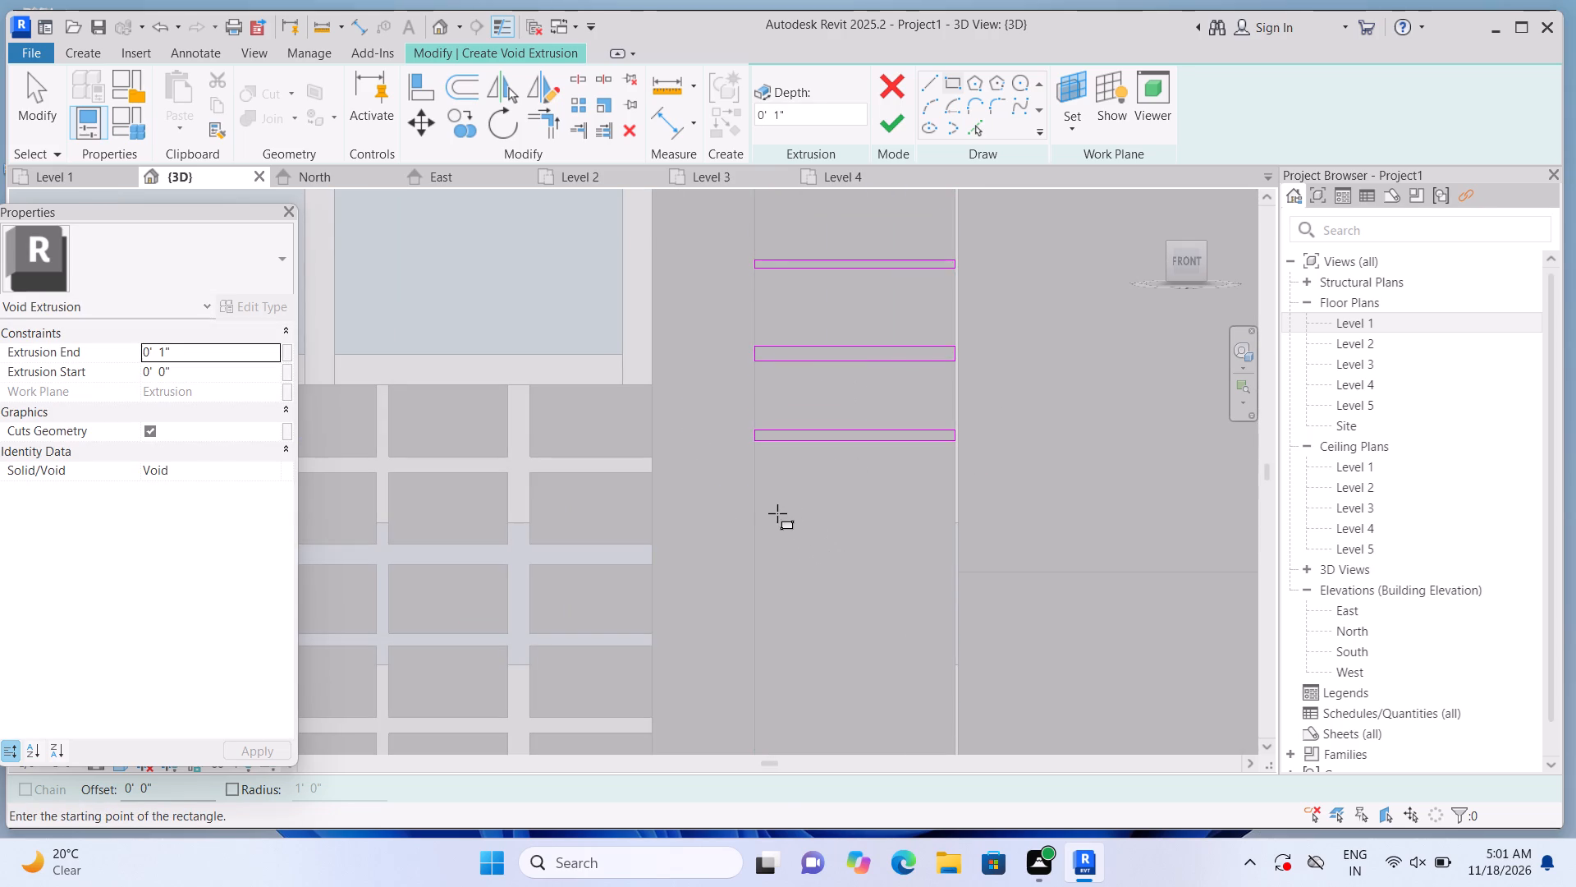
{"action": "left_click", "coordinate": [760, 512]}
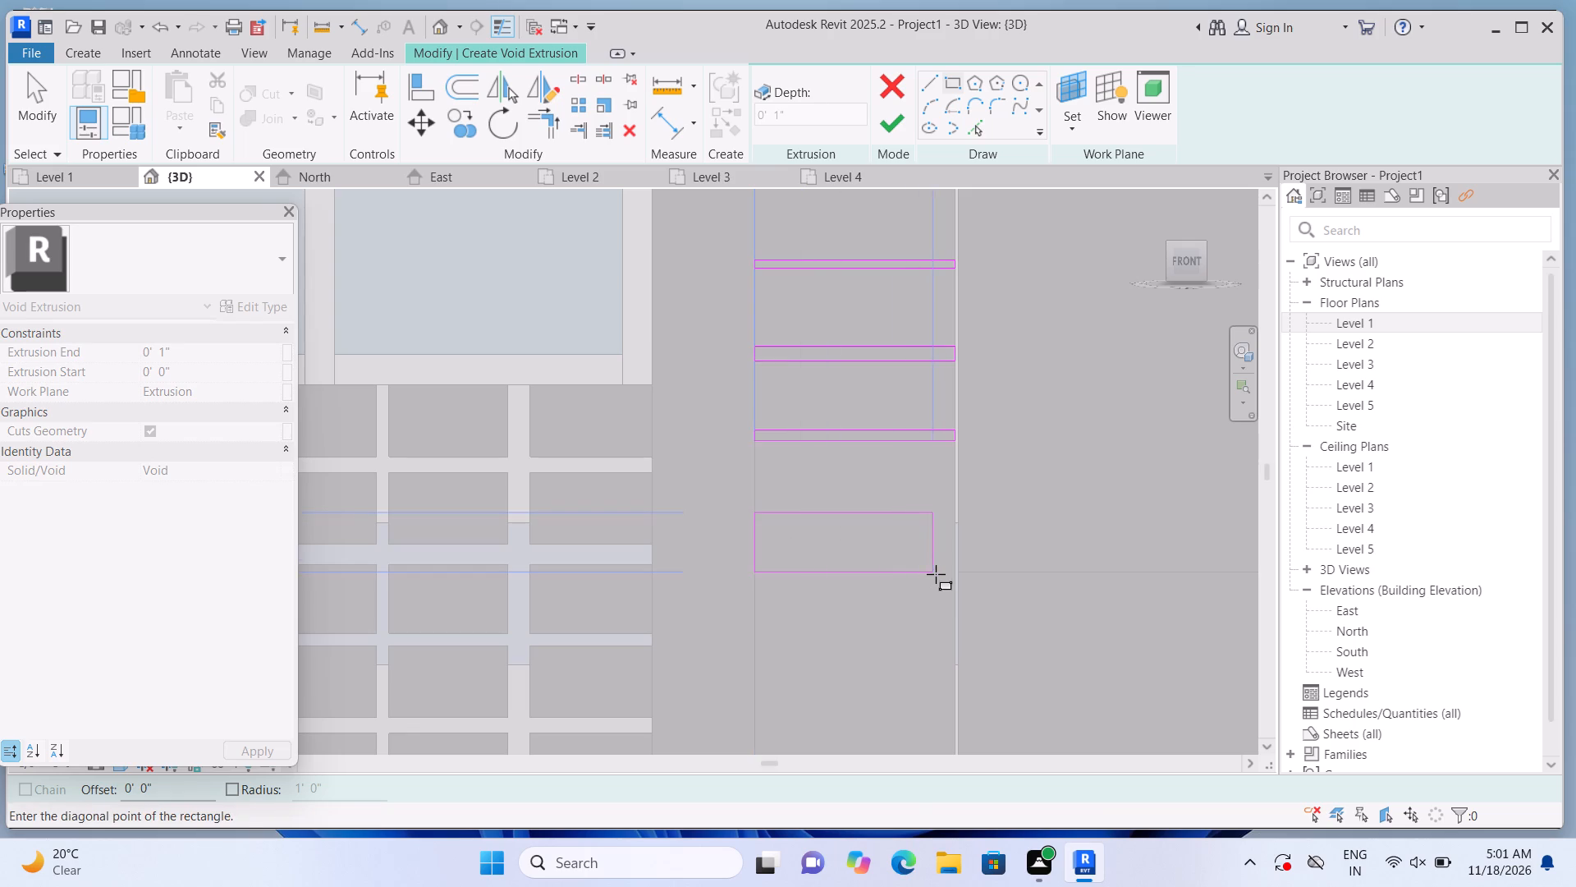
{"action": "left_click", "coordinate": [955, 526]}
{"action": "middle_click_drag", "start_coordinate": [873, 579], "coordinate": [886, 360]}
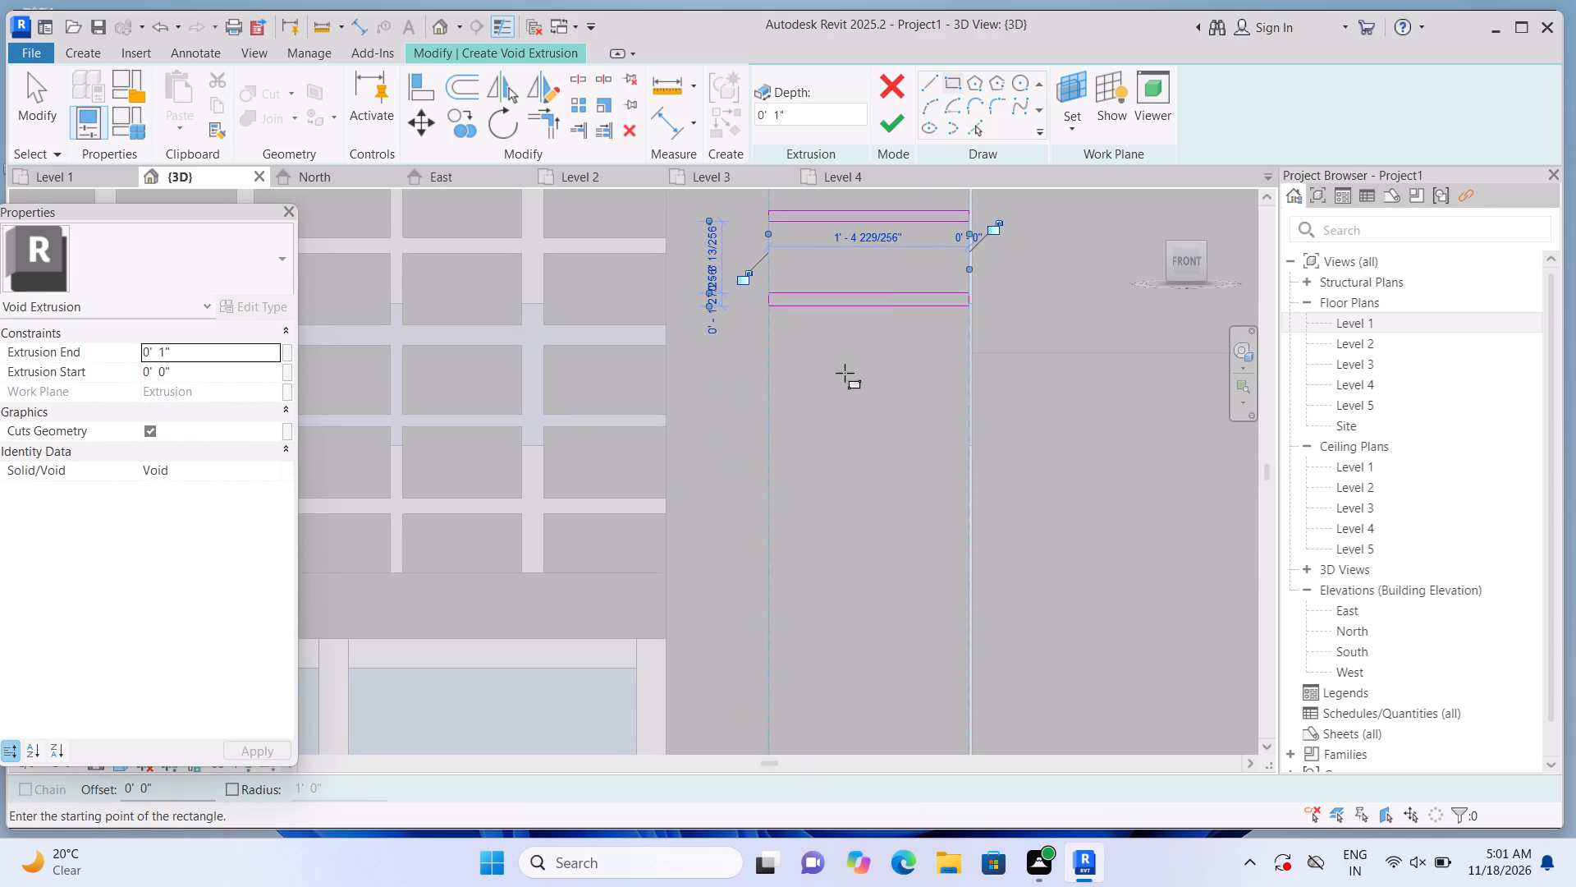
{"action": "left_click", "coordinate": [777, 377]}
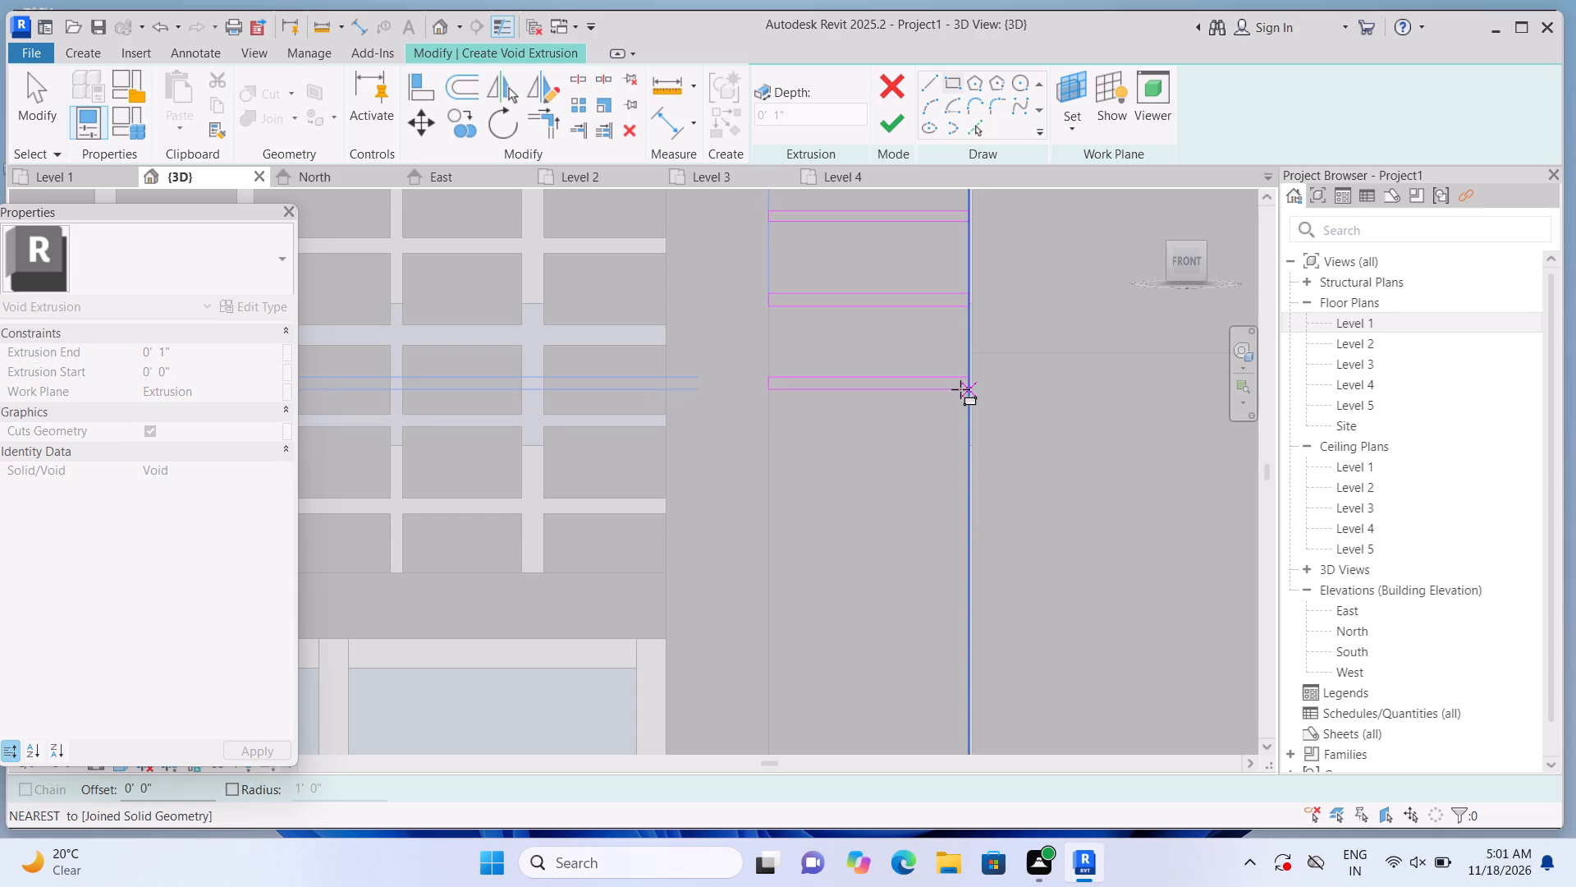
{"action": "left_click", "coordinate": [960, 386]}
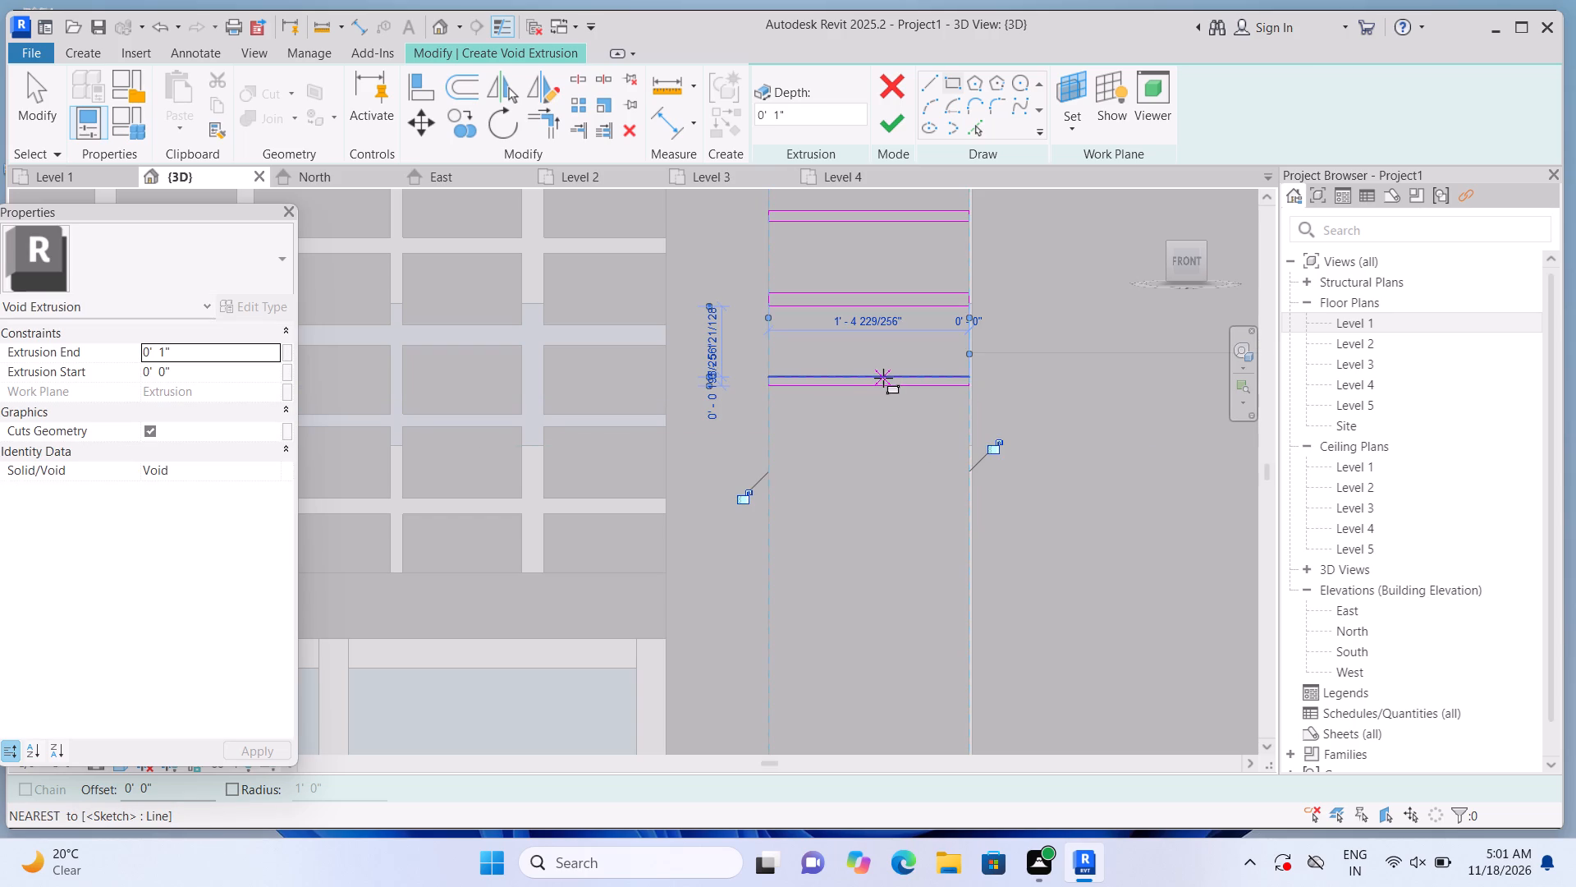
{"action": "key", "text": "Escape"}
Sketch two narrow horizontal rectangles across the strip, one beside the lattice's fourth row and one level with the lattice's bottom edge.
{"action": "middle_click_drag", "start_coordinate": [843, 443], "coordinate": [810, 321]}
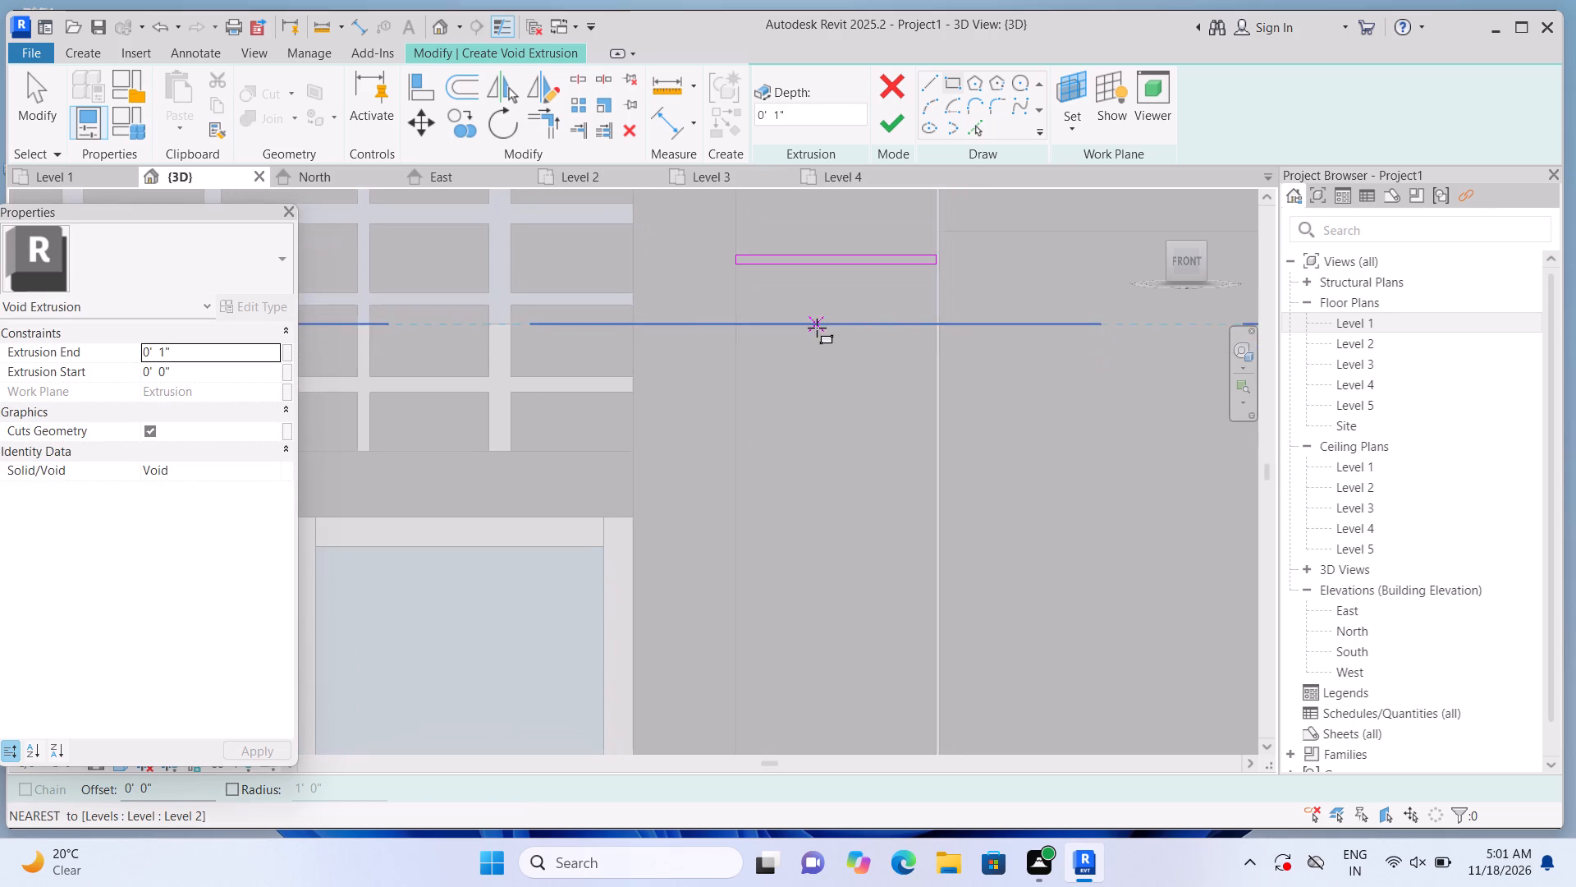
{"action": "left_click", "coordinate": [743, 344]}
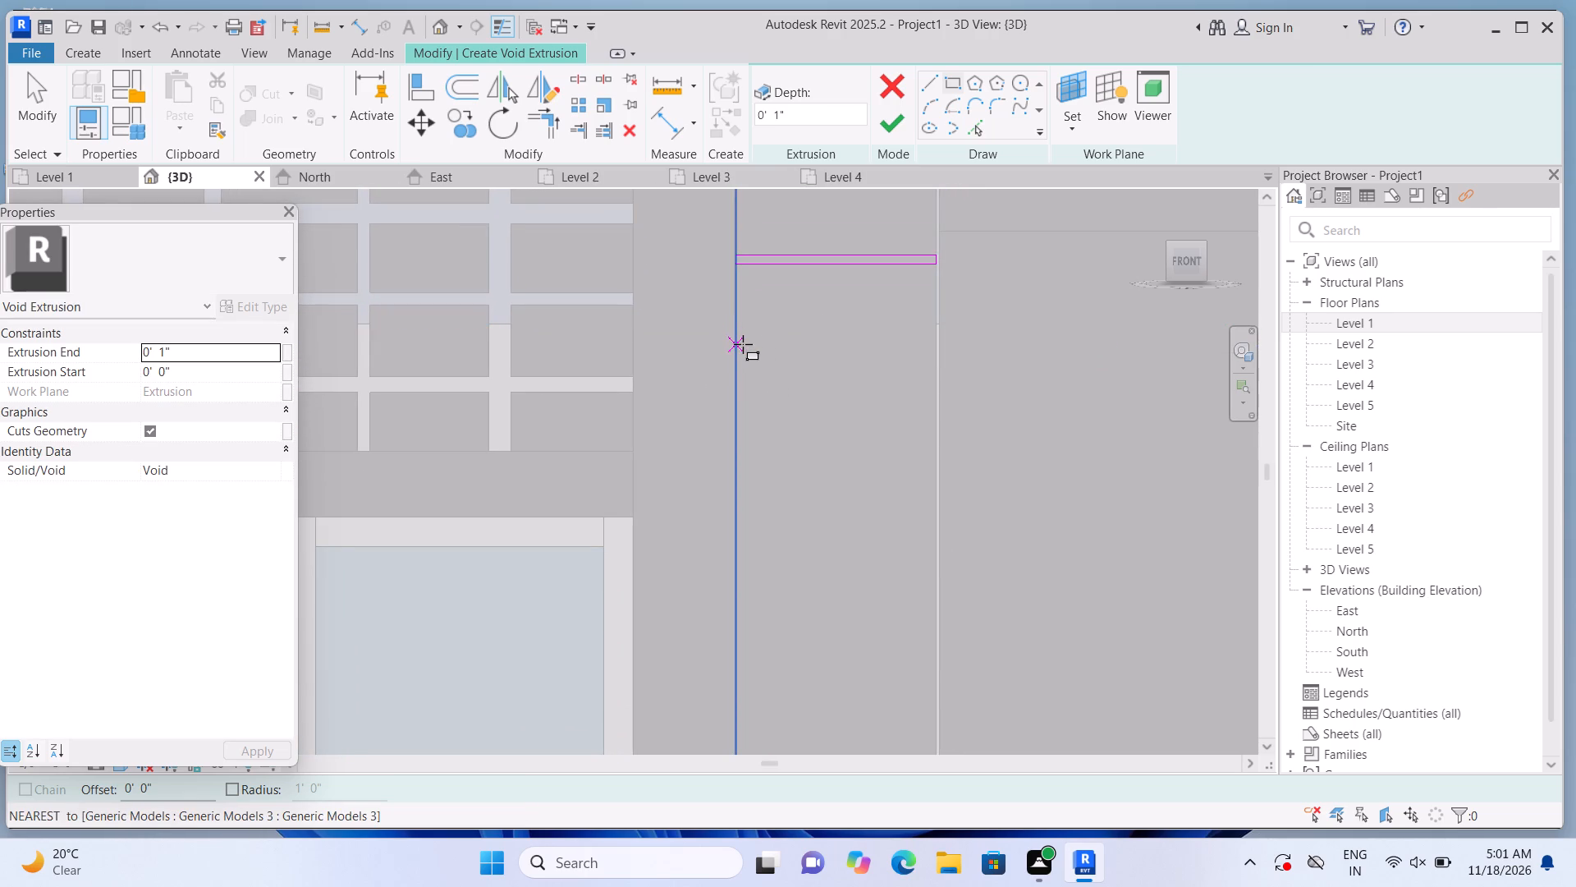
{"action": "left_click", "coordinate": [936, 357]}
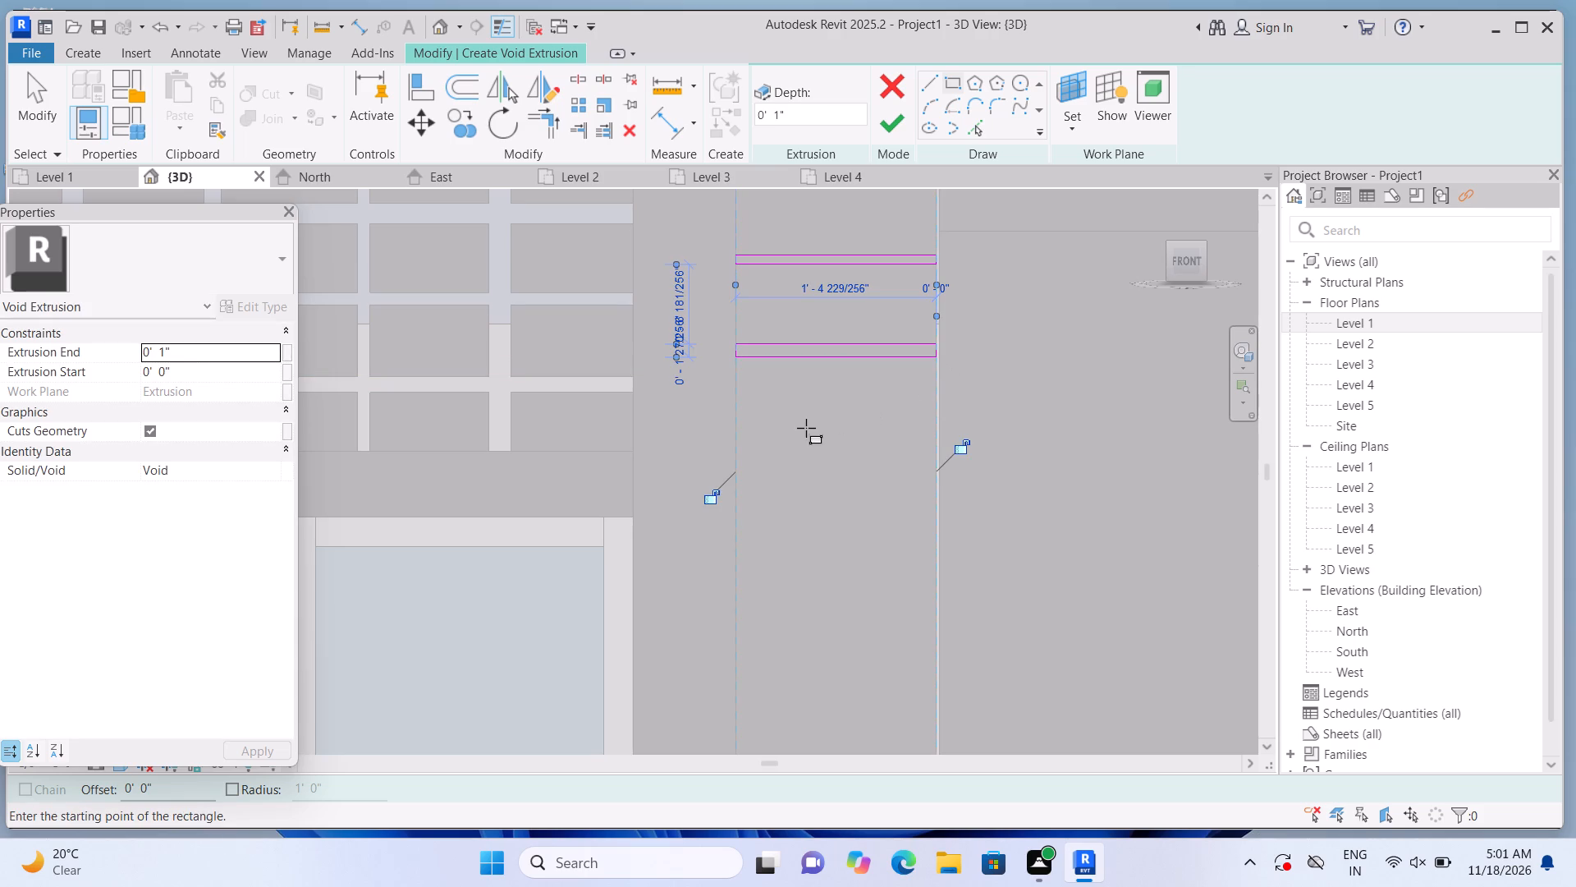
{"action": "left_click", "coordinate": [739, 441]}
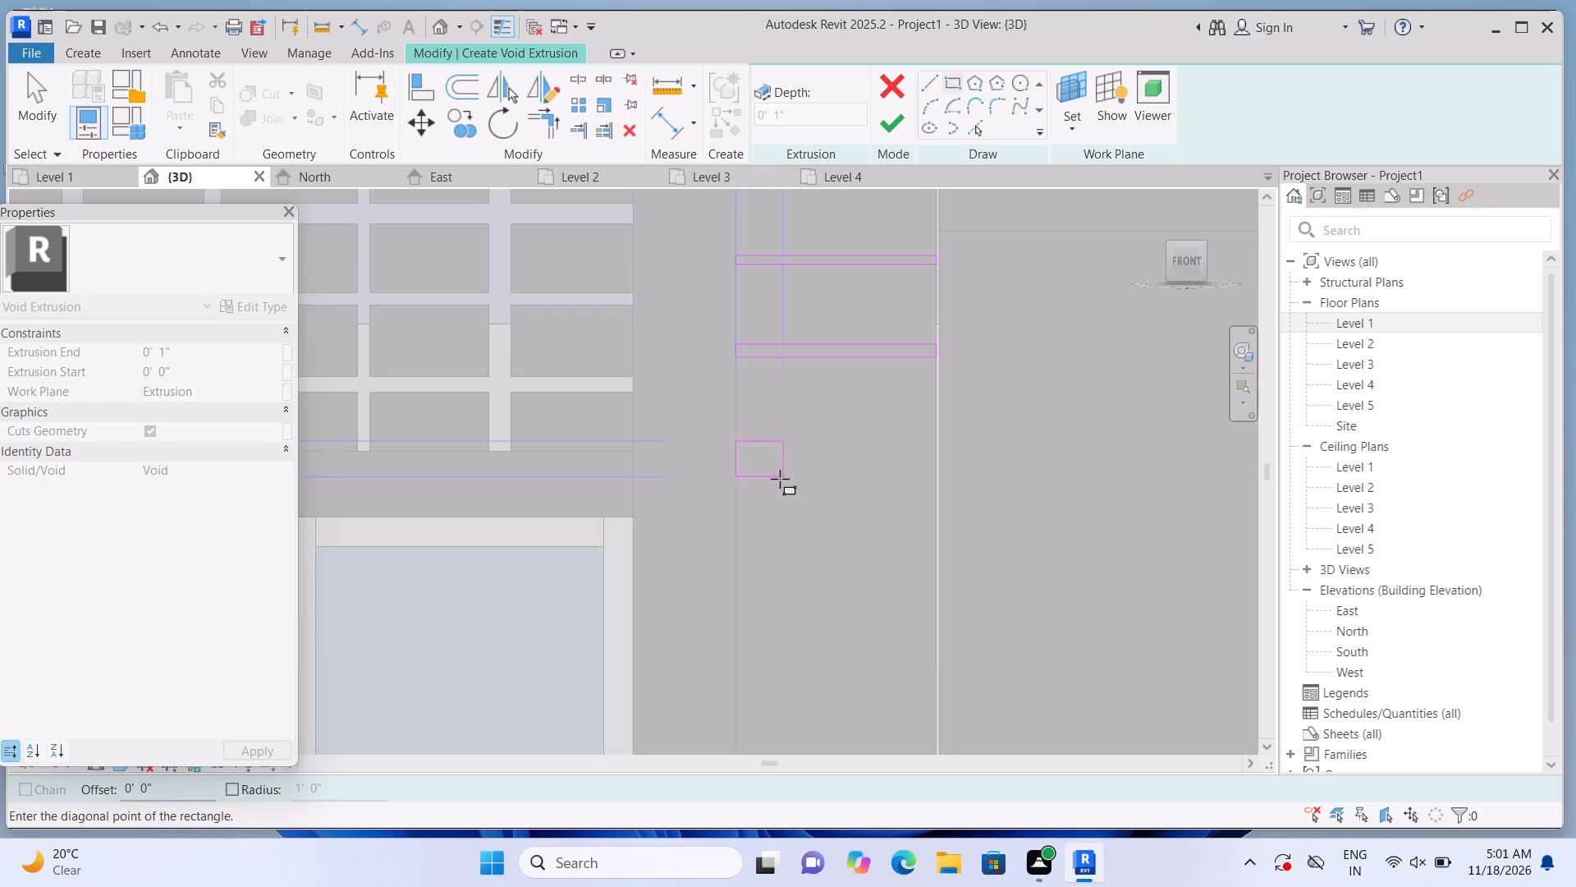
{"action": "left_click", "coordinate": [936, 451]}
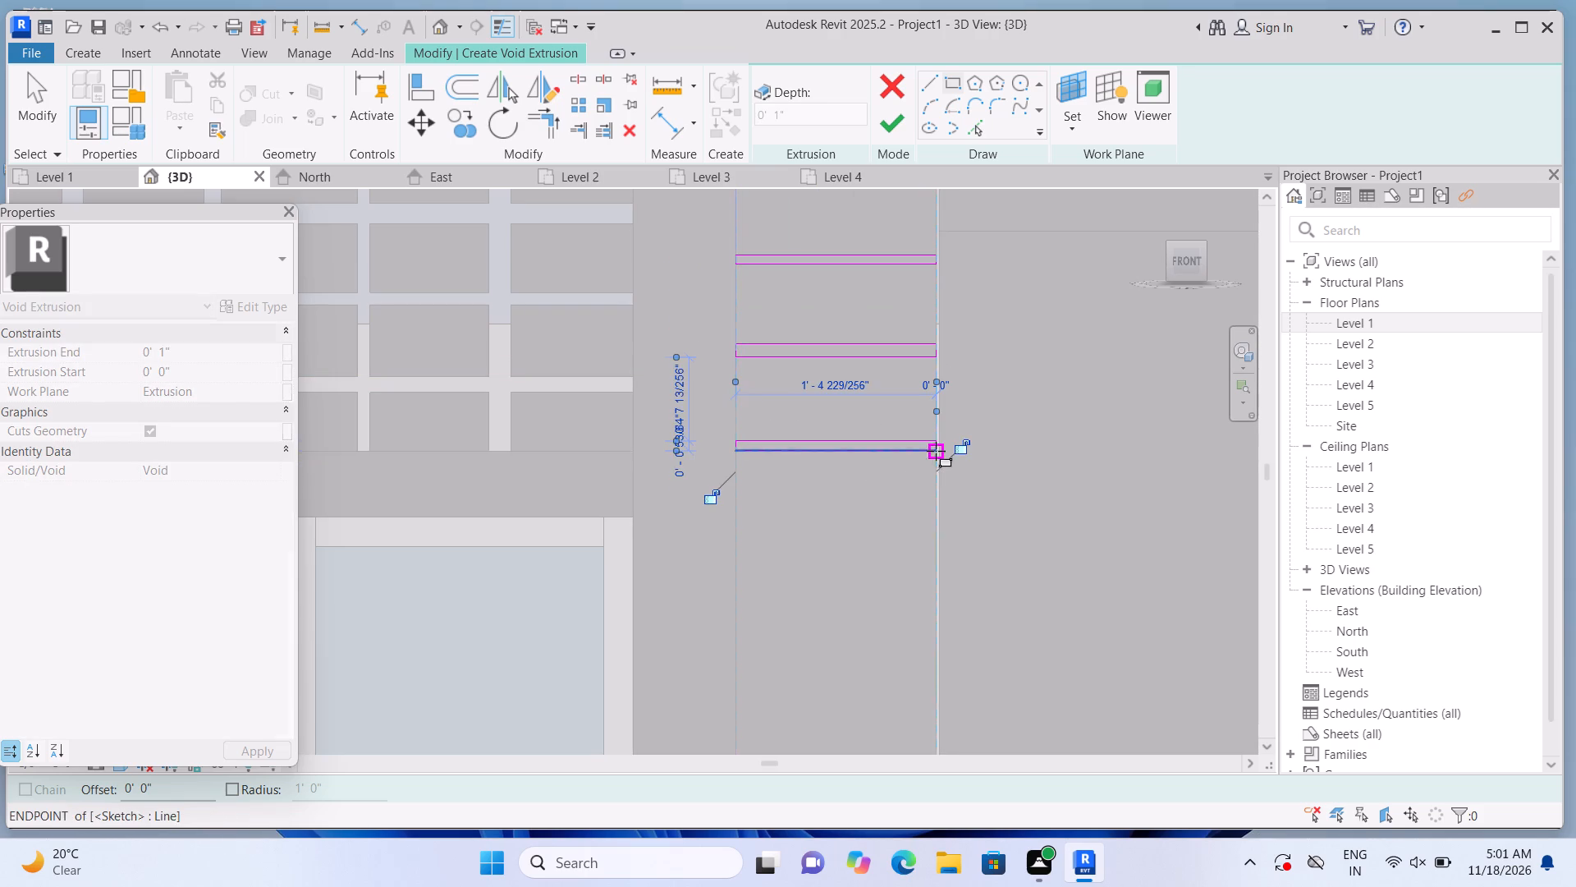
Sketch two narrow horizontal rectangles about 1' 5" wide across the strip, one level with the lower window's top and one just below it.
{"action": "middle_click_drag", "start_coordinate": [847, 498], "coordinate": [842, 397]}
{"action": "middle_click_drag", "start_coordinate": [845, 370], "coordinate": [848, 361]}
{"action": "middle_click_drag", "start_coordinate": [850, 356], "coordinate": [852, 345]}
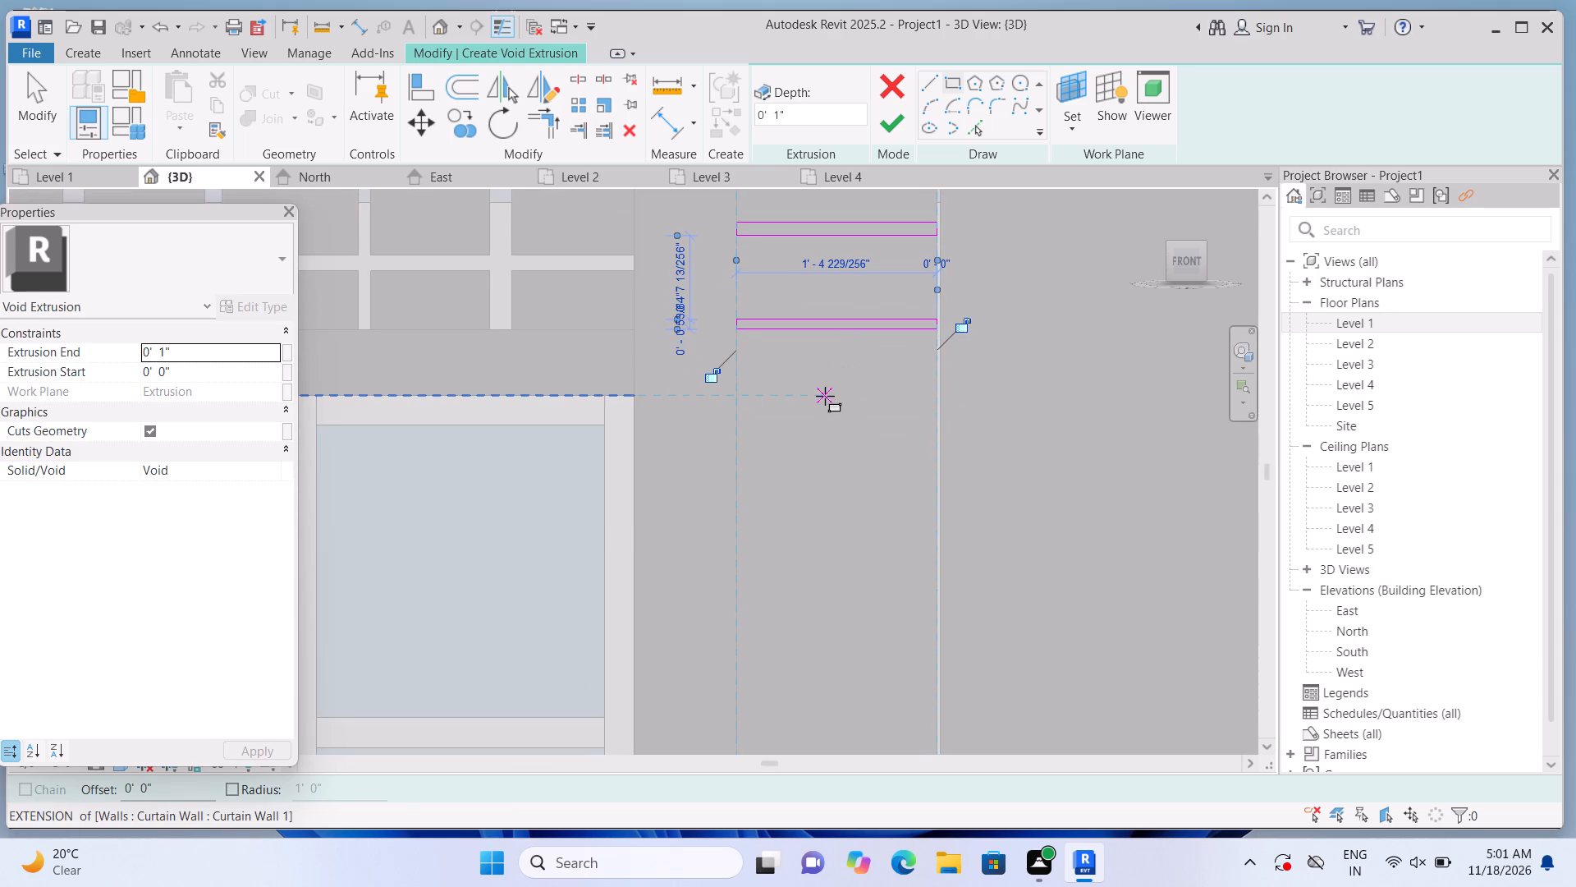
{"action": "key", "text": "Escape"}
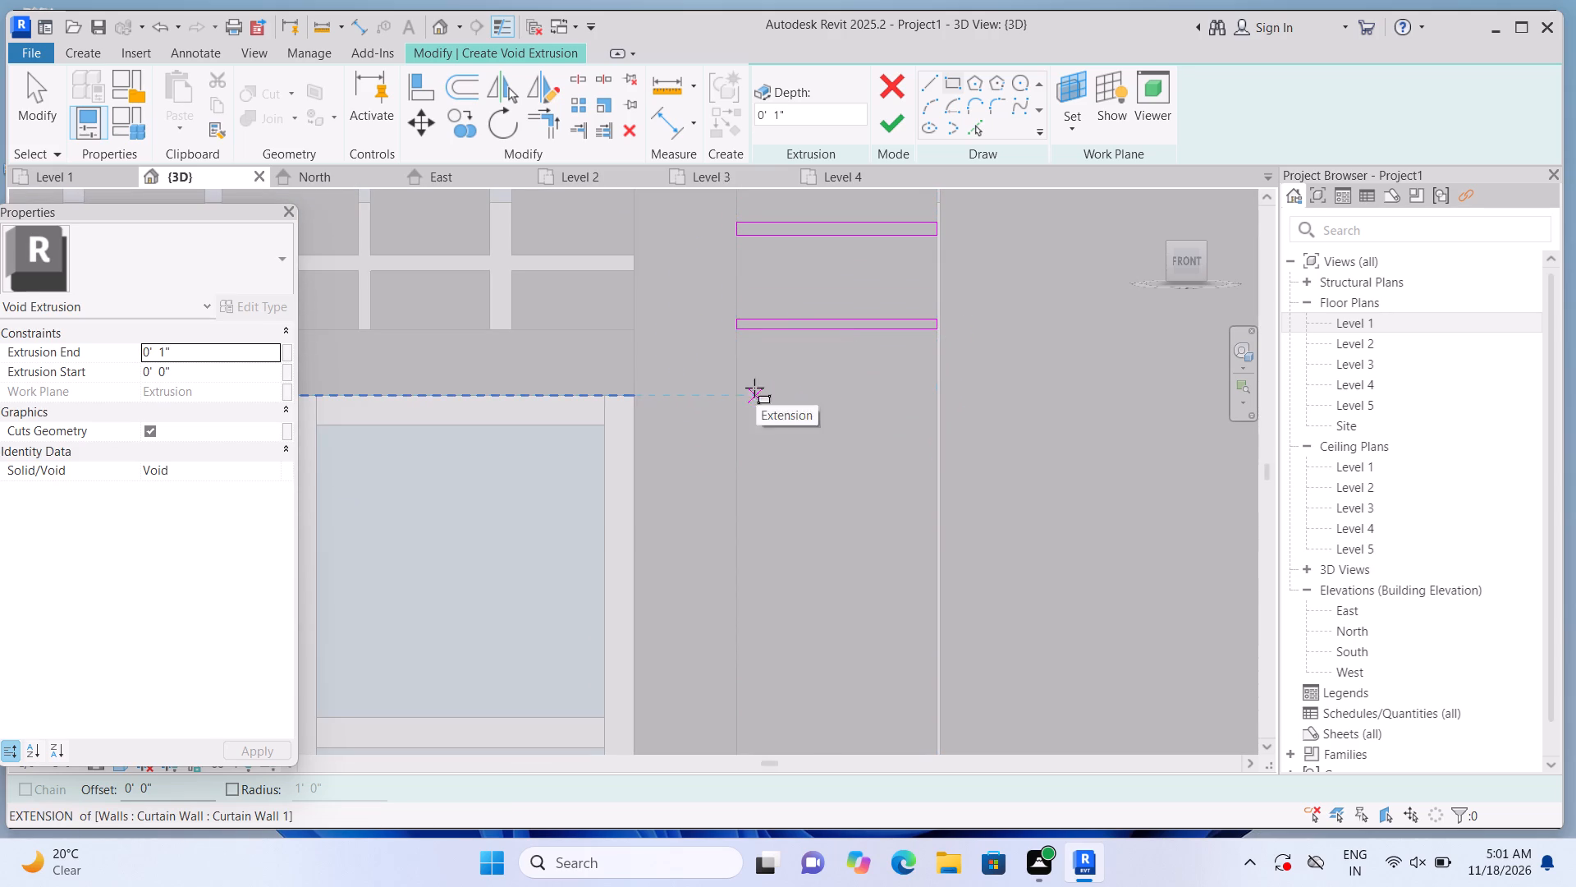
{"action": "left_click", "coordinate": [741, 392]}
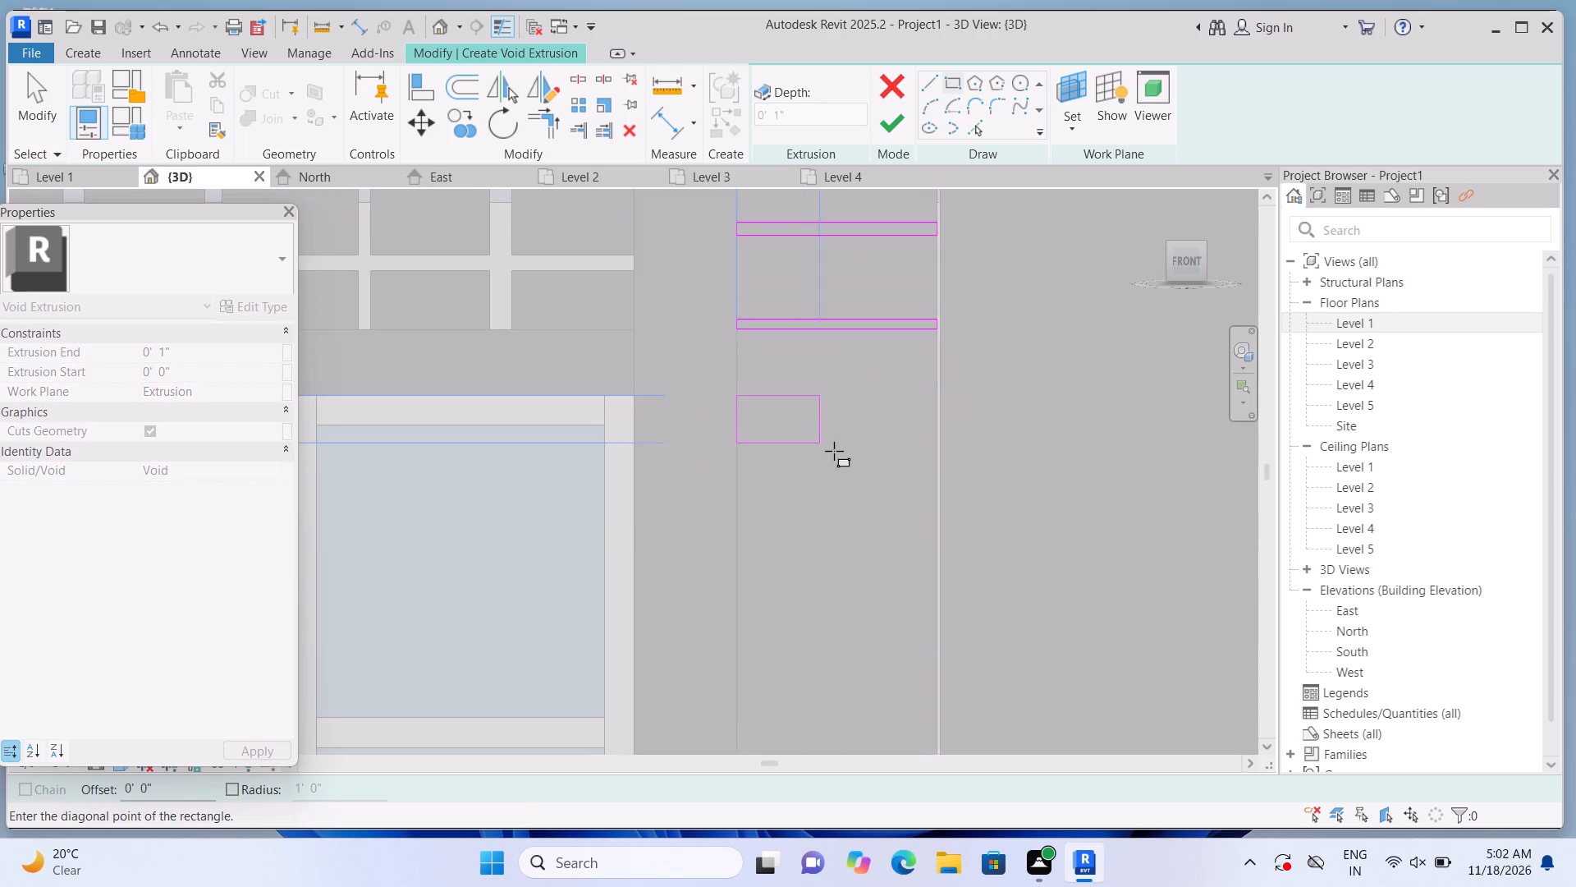
{"action": "left_click", "coordinate": [941, 407]}
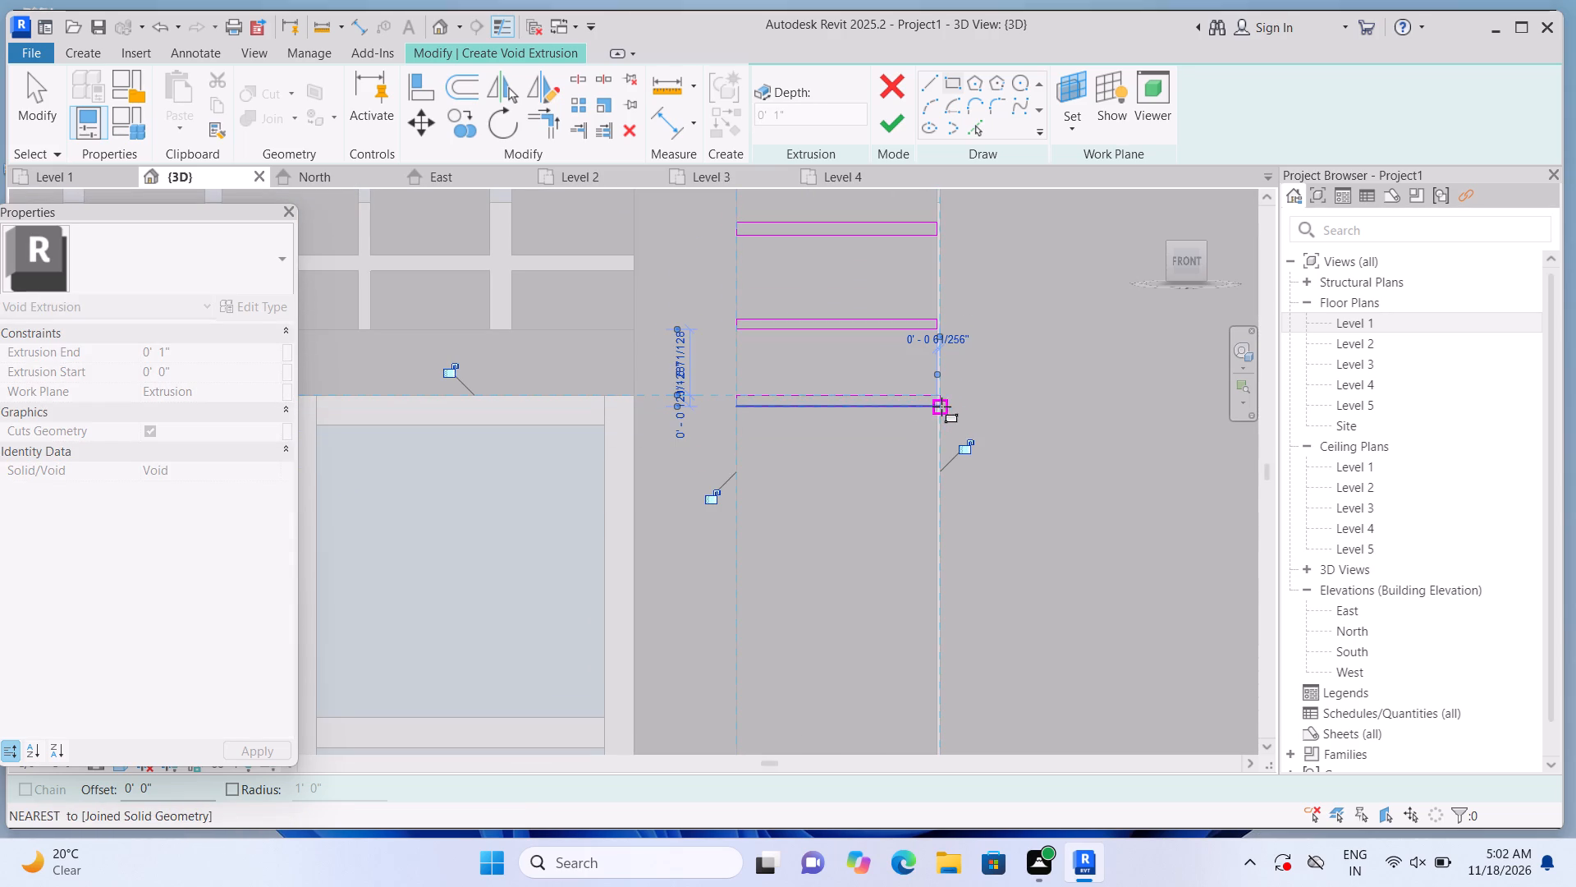
{"action": "left_click", "coordinate": [744, 481]}
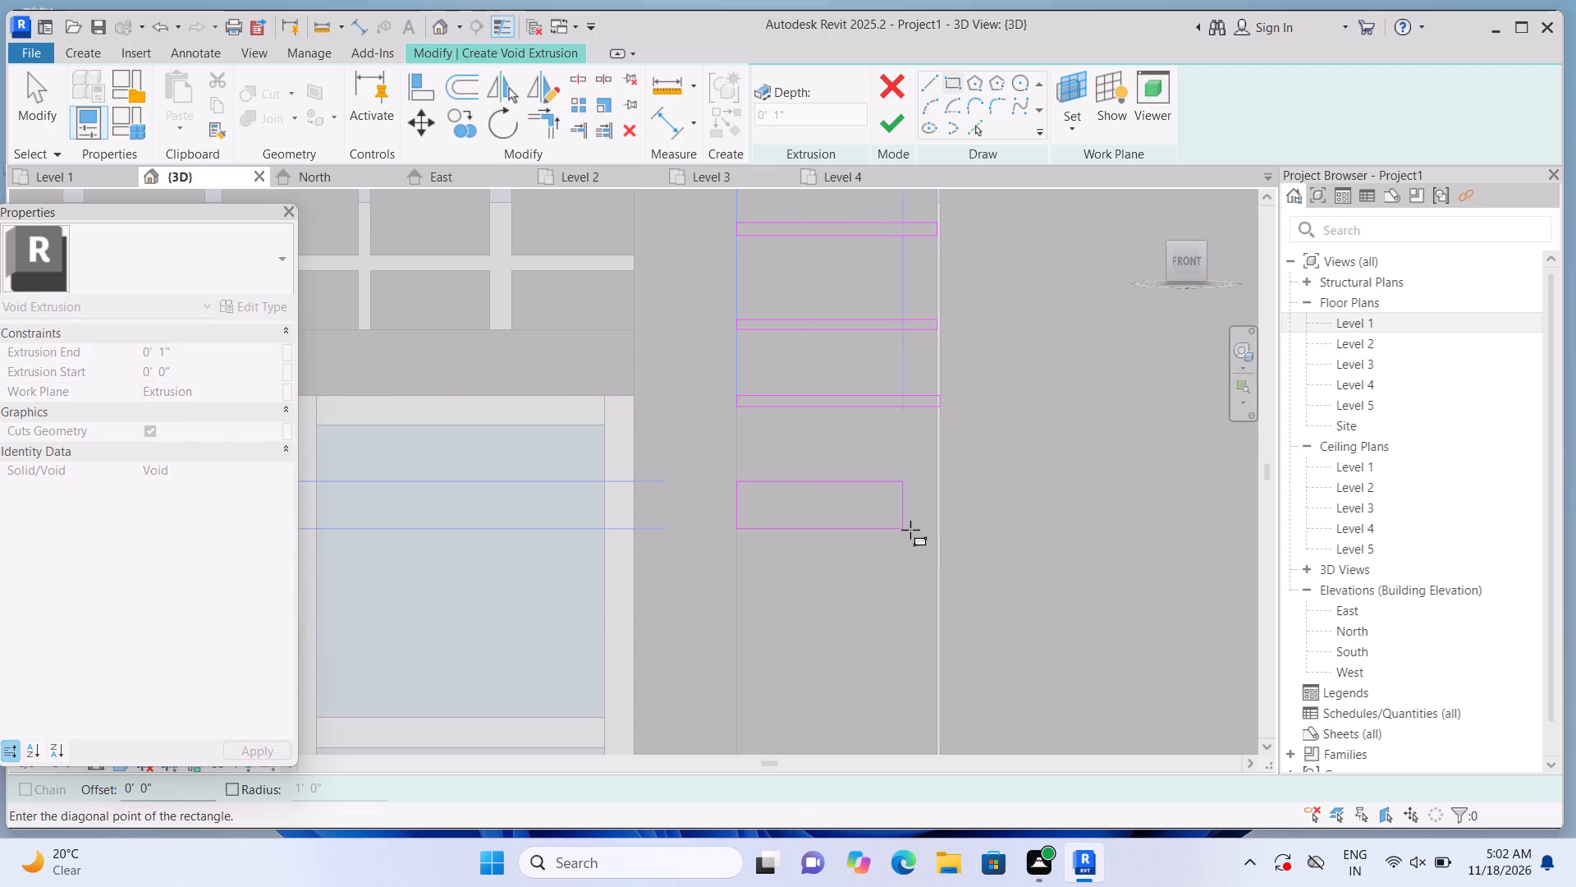
{"action": "left_click", "coordinate": [928, 488]}
Continue down the strip with two more narrow horizontal rectangles beside the lower window's upper pane.
{"action": "middle_click_drag", "start_coordinate": [861, 549], "coordinate": [847, 396]}
{"action": "middle_click_drag", "start_coordinate": [847, 384], "coordinate": [841, 358]}
{"action": "middle_click", "coordinate": [841, 357]}
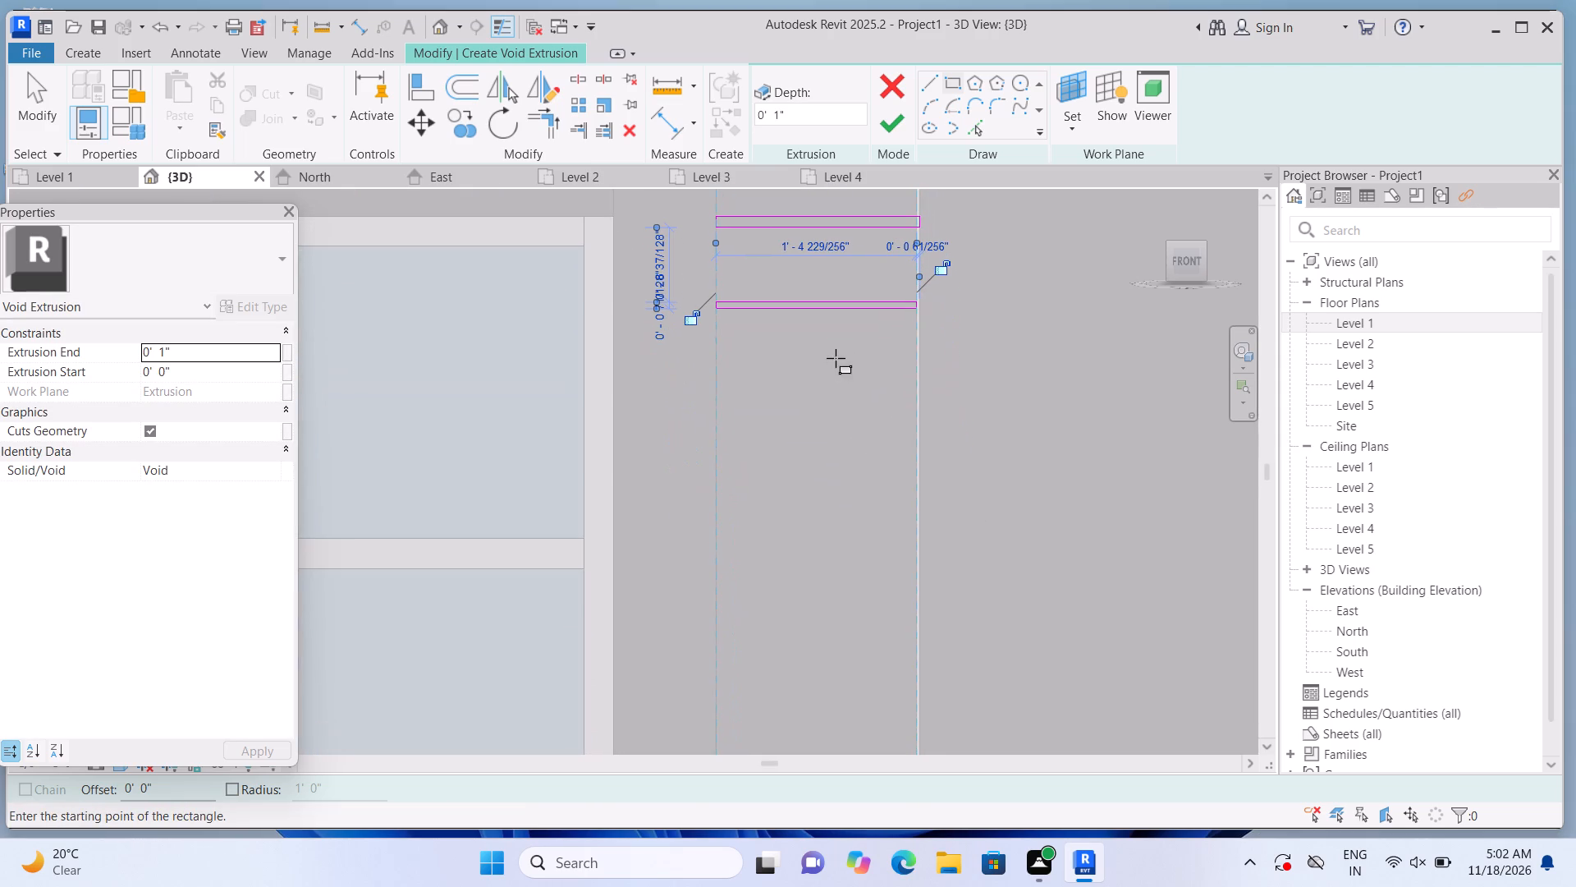
{"action": "left_click", "coordinate": [722, 369]}
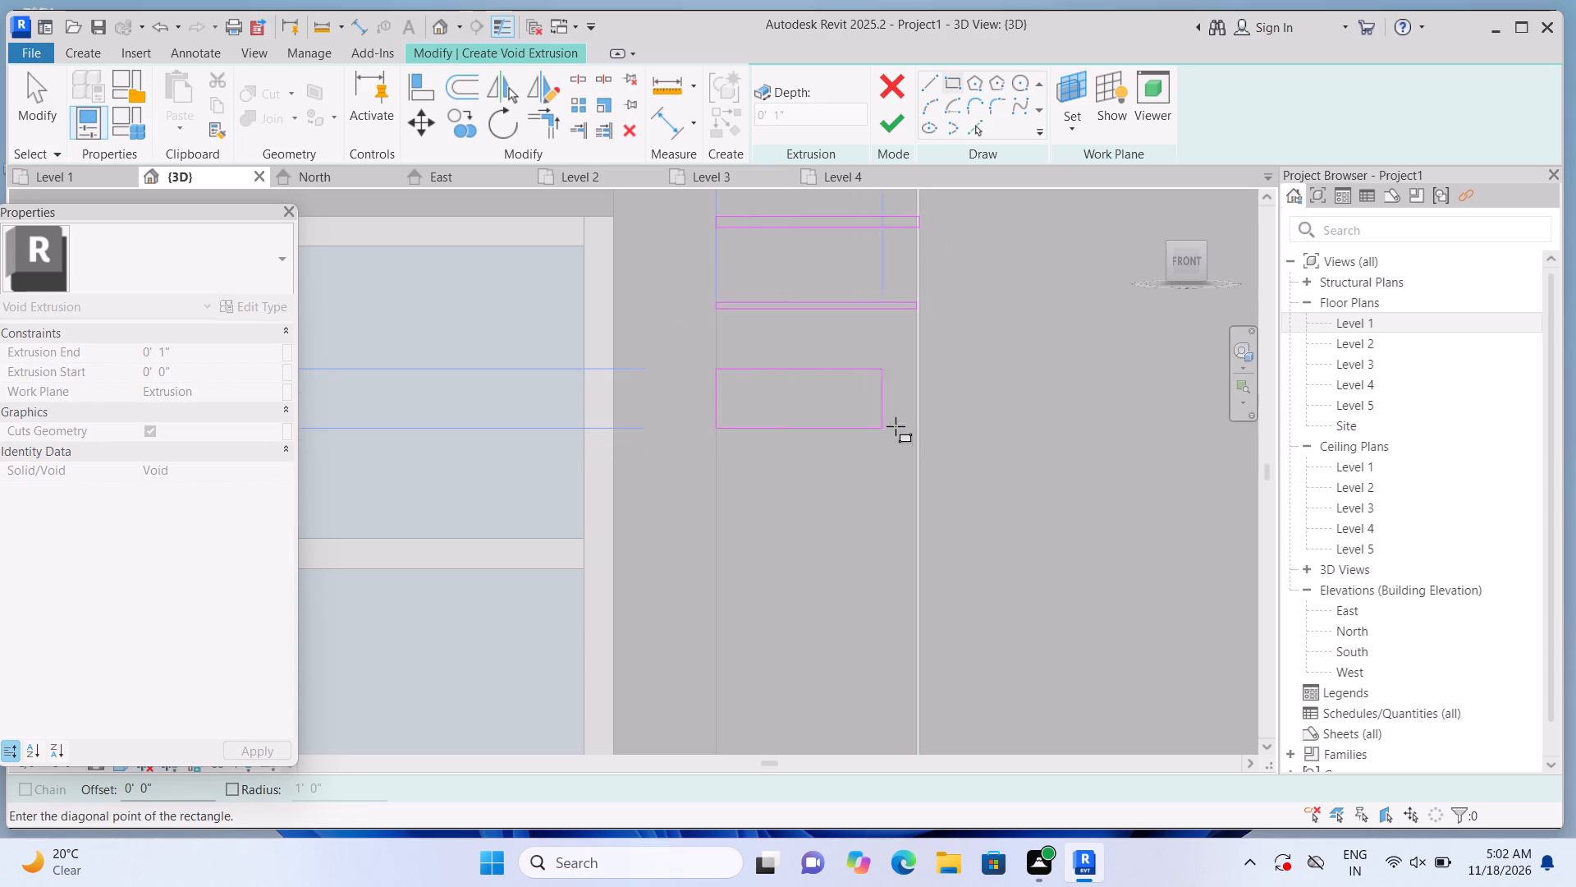
{"action": "left_click", "coordinate": [916, 380]}
{"action": "left_click", "coordinate": [720, 462]}
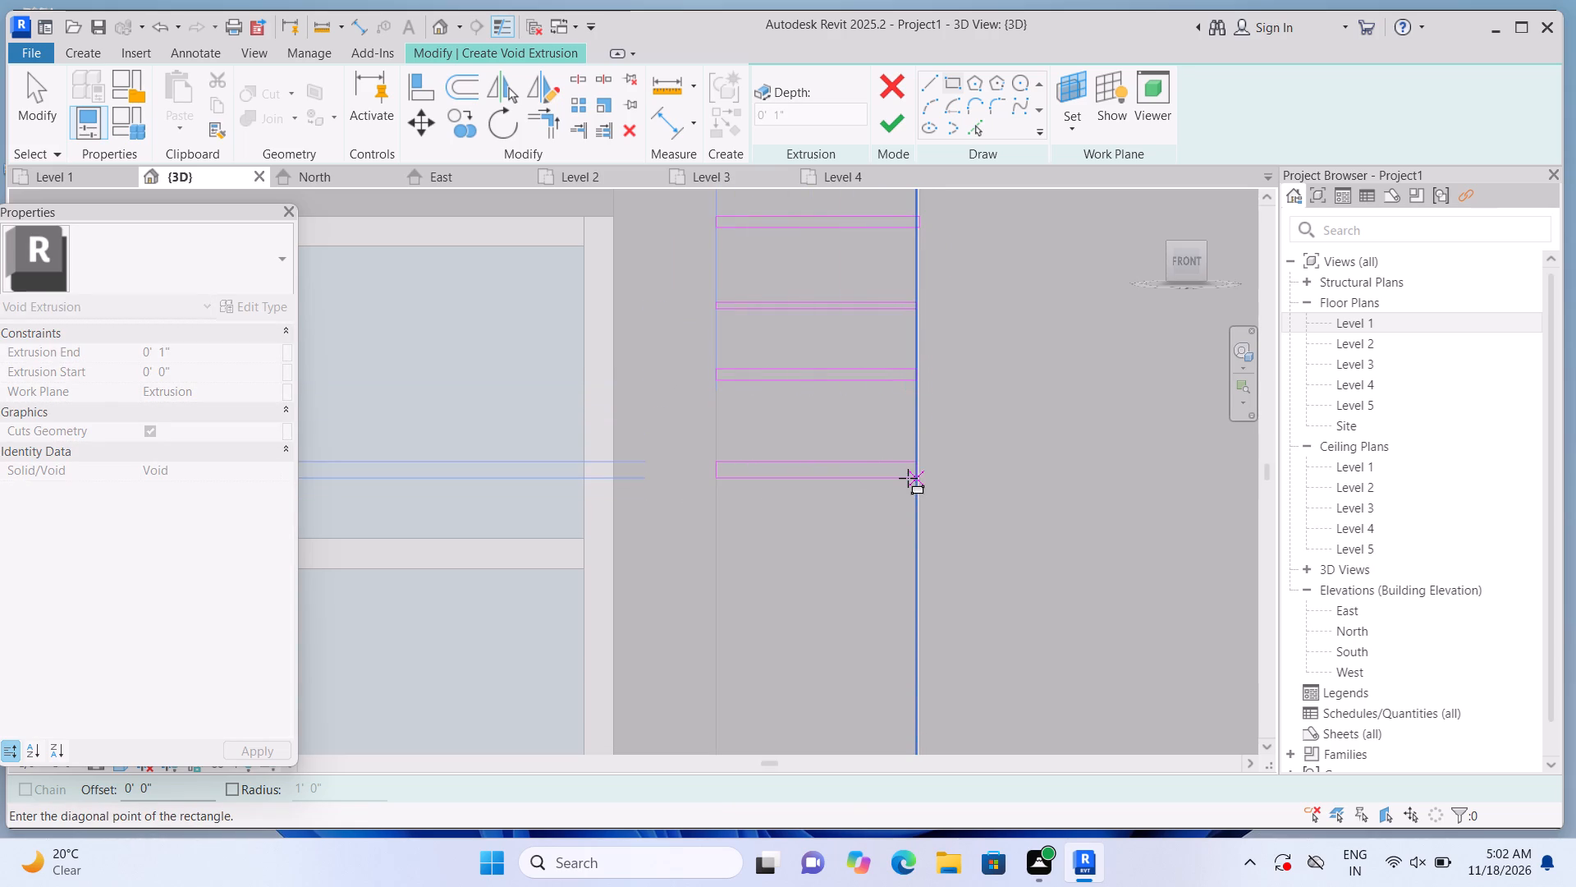
{"action": "left_click", "coordinate": [909, 470]}
Sketch two narrow horizontal rectangles across the strip, one level with the lower window's horizontal mullion and one a little below it.
{"action": "middle_click_drag", "start_coordinate": [830, 495], "coordinate": [832, 342]}
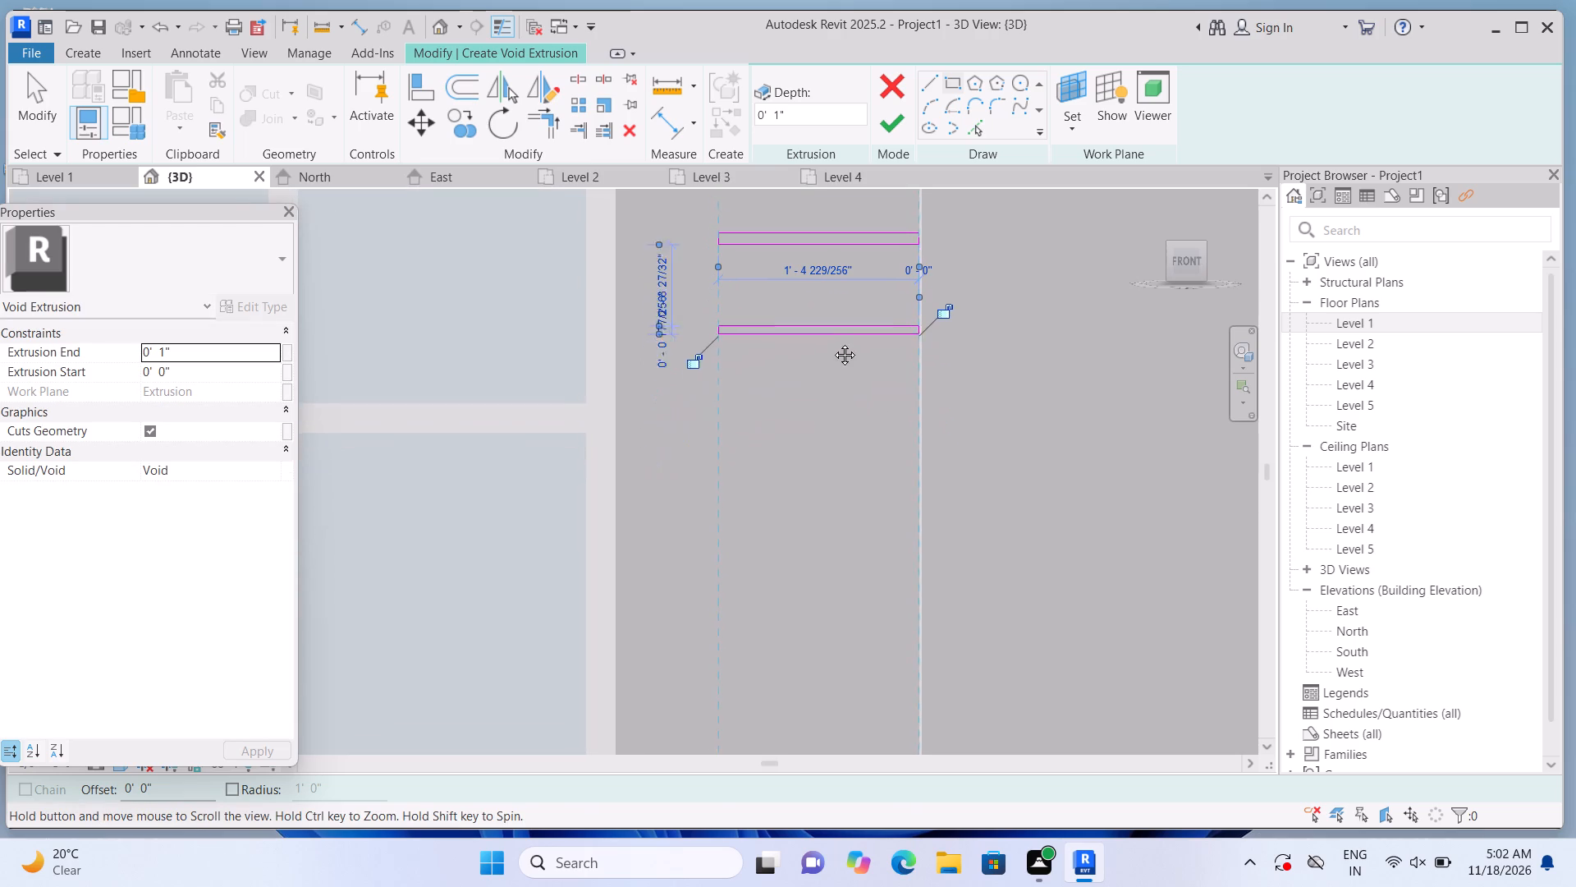
{"action": "middle_click_drag", "start_coordinate": [832, 342], "coordinate": [832, 333]}
{"action": "left_click", "coordinate": [727, 375]}
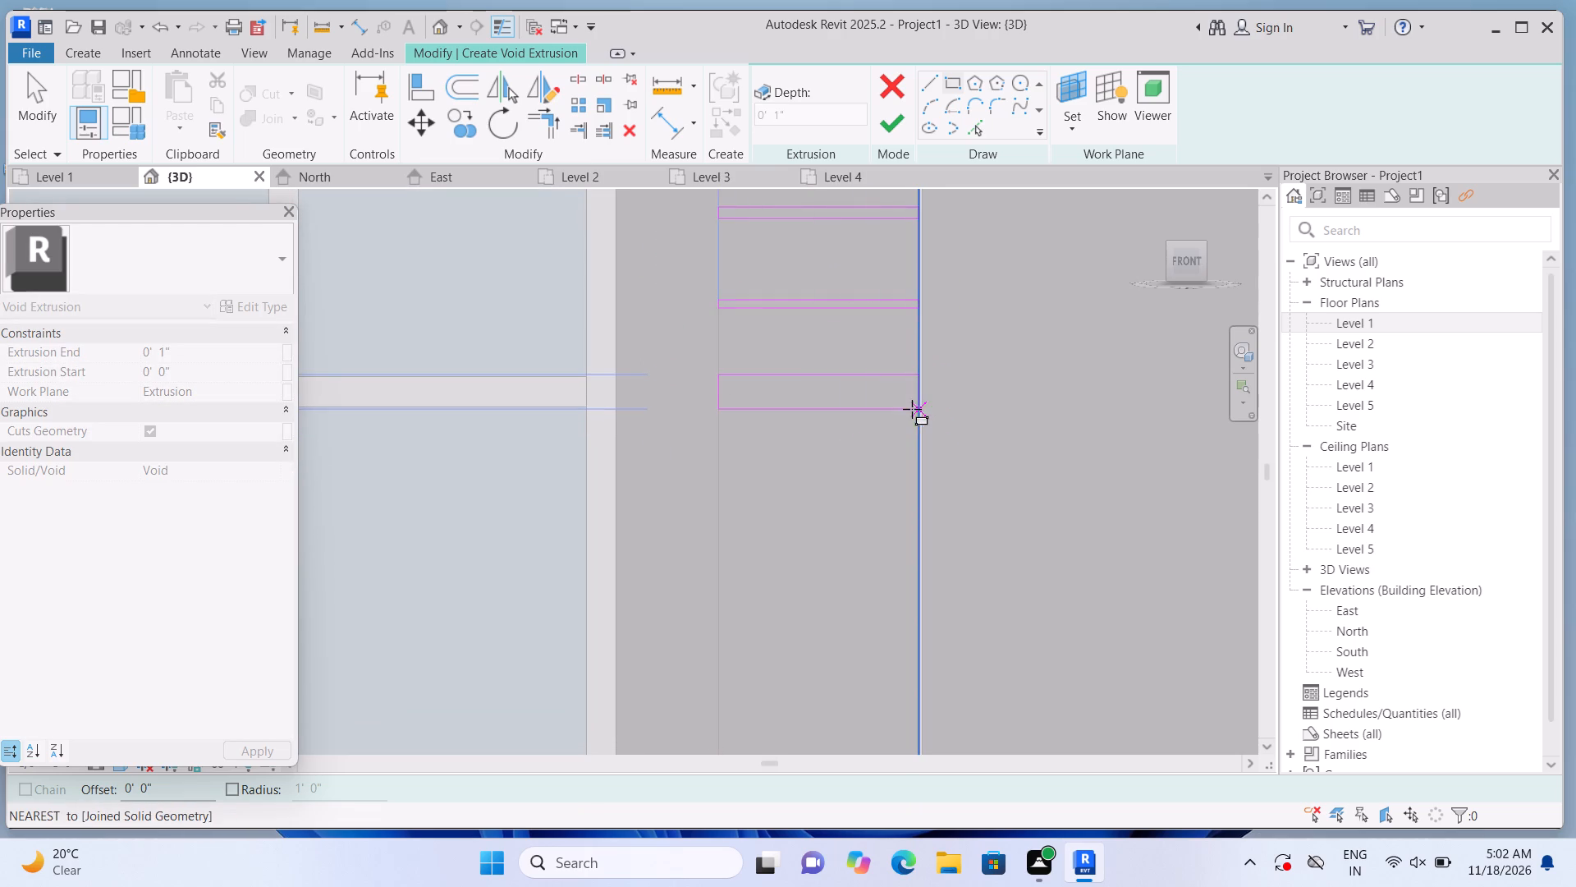
{"action": "left_click", "coordinate": [917, 386]}
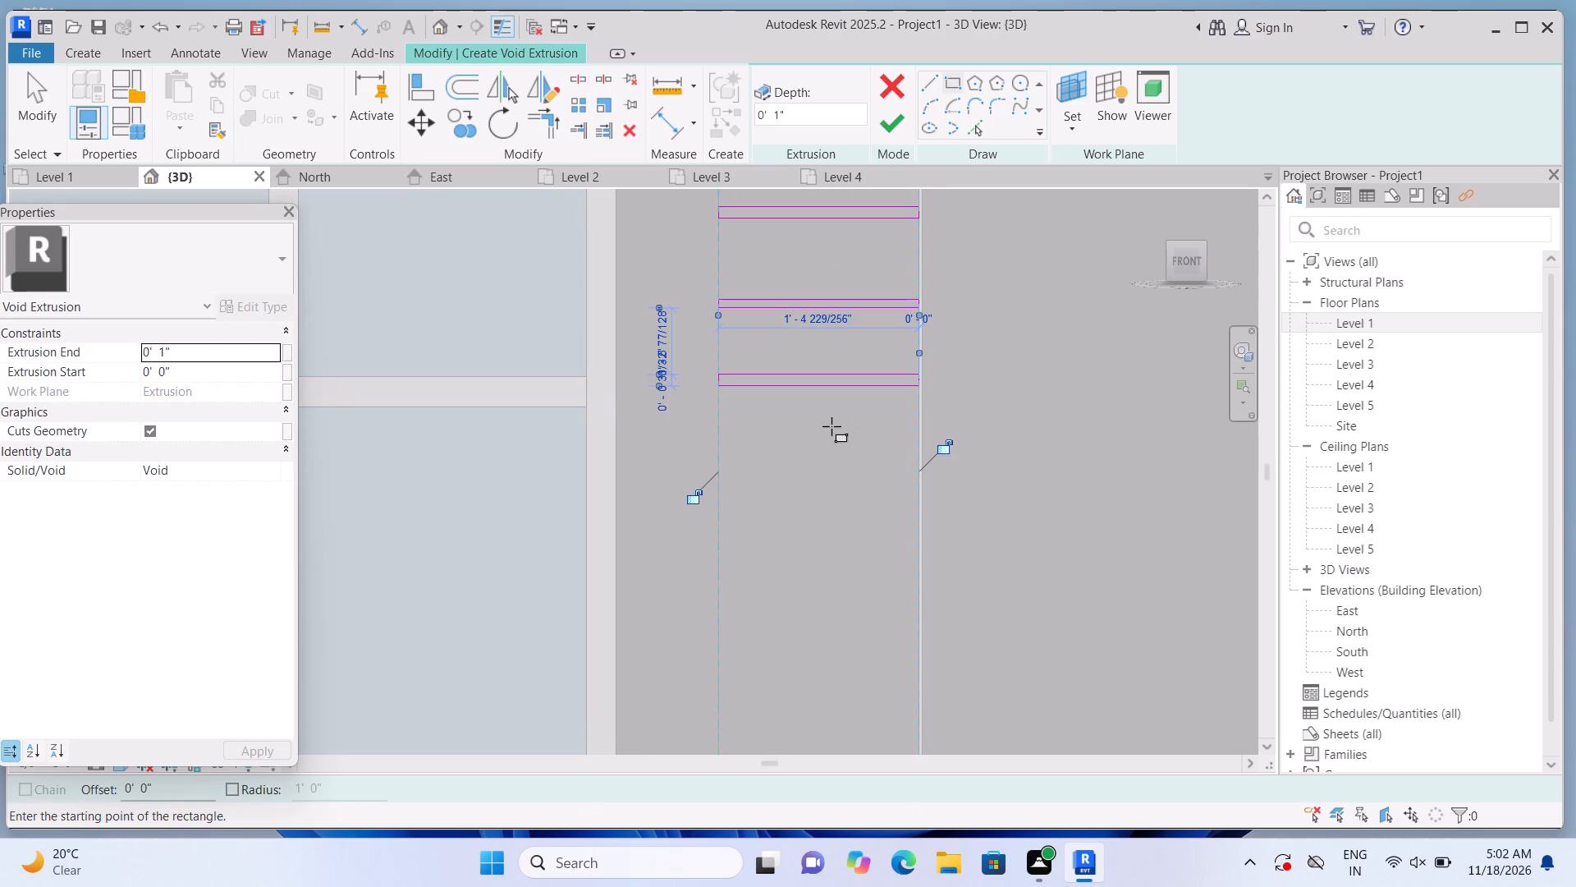
{"action": "left_click", "coordinate": [722, 465]}
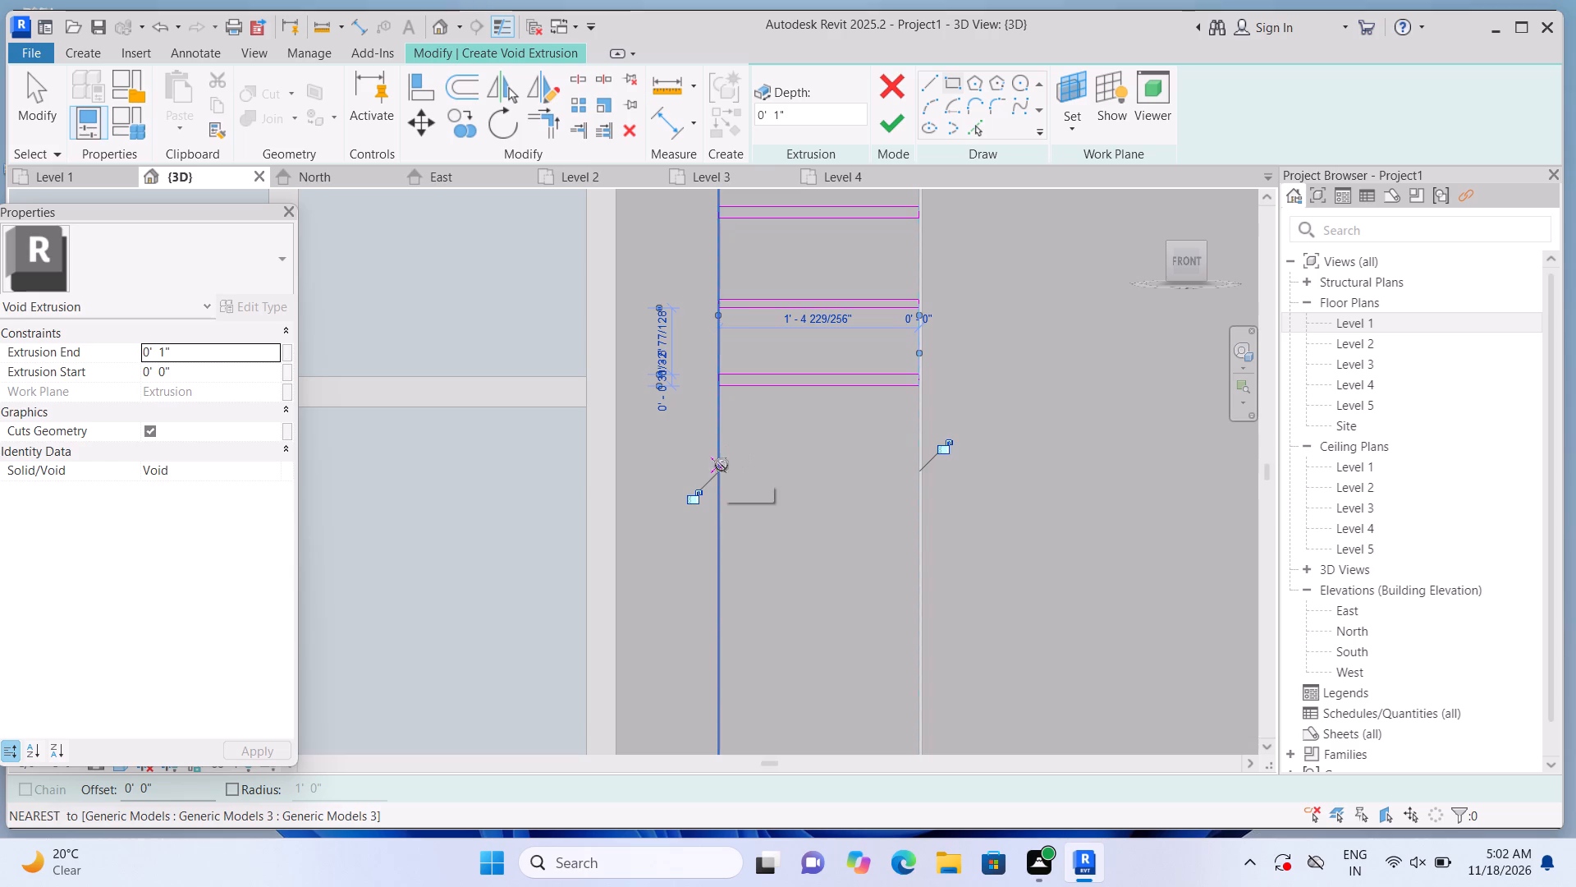
{"action": "left_click", "coordinate": [922, 474]}
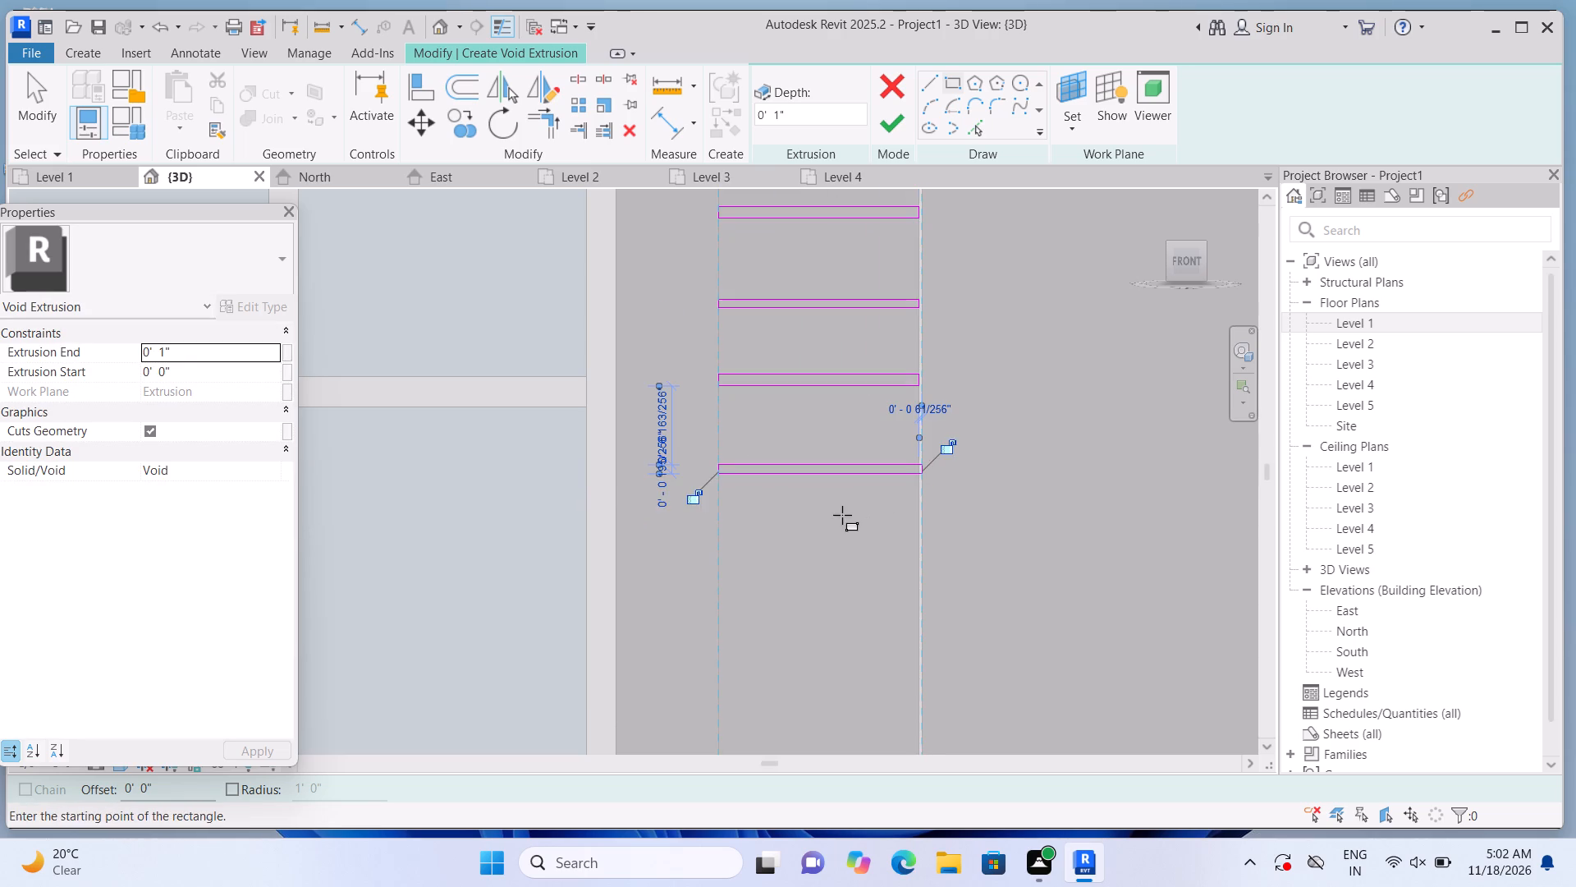
Sketch two more narrow horizontal rectangles about 1' 5" wide across the strip, beside the middle of the lower window's bottom pane.
{"action": "middle_click_drag", "start_coordinate": [825, 496], "coordinate": [822, 413]}
{"action": "middle_click_drag", "start_coordinate": [822, 398], "coordinate": [822, 389]}
{"action": "middle_click_drag", "start_coordinate": [822, 378], "coordinate": [832, 333]}
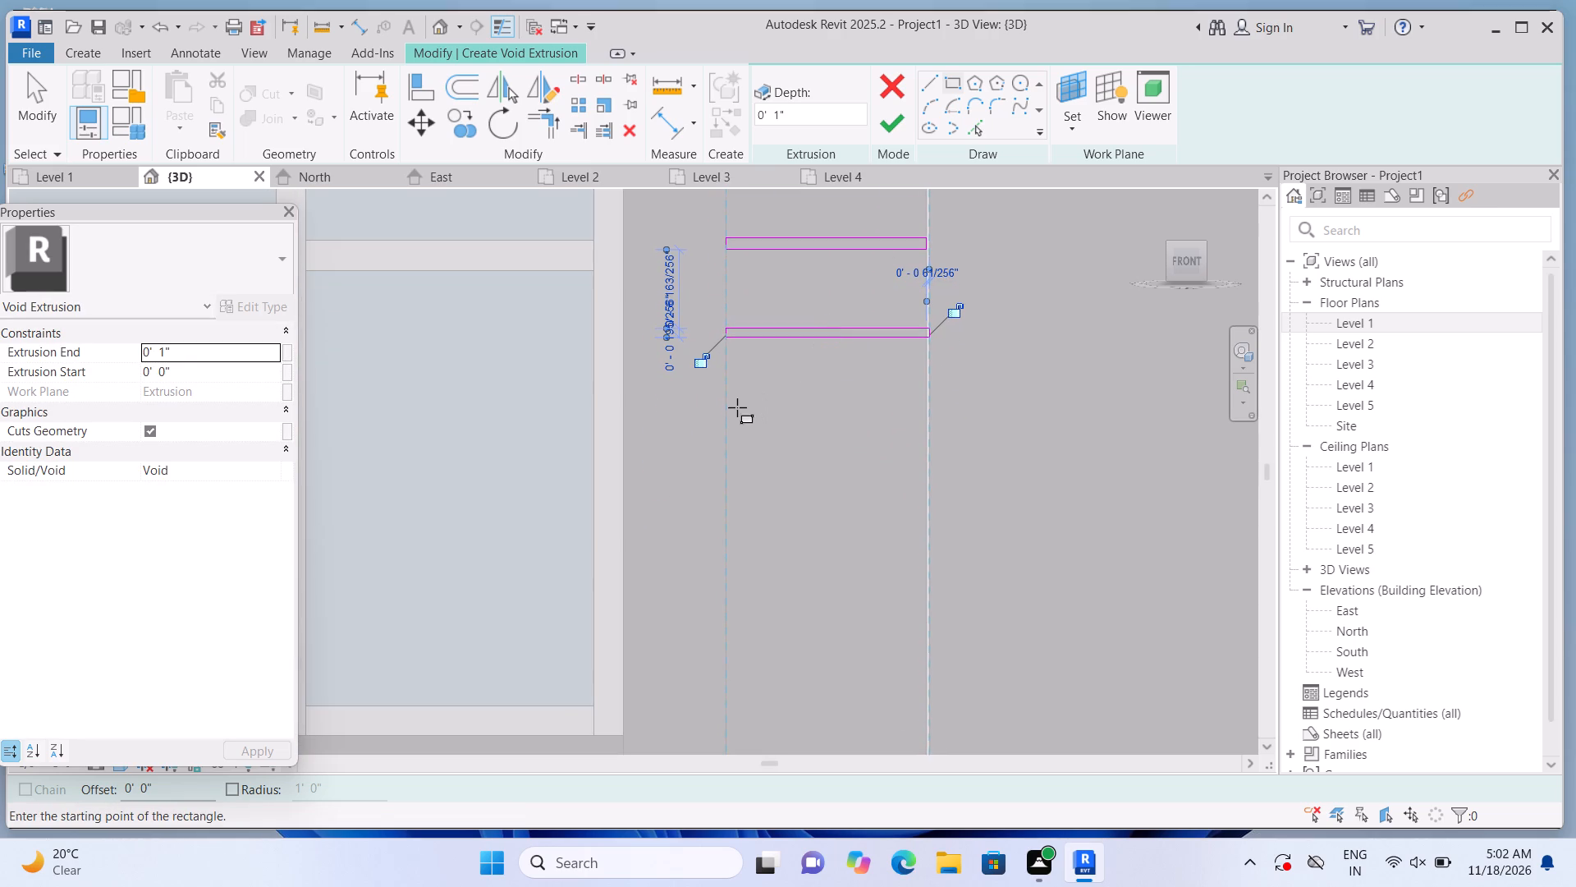
{"action": "left_click", "coordinate": [730, 403]}
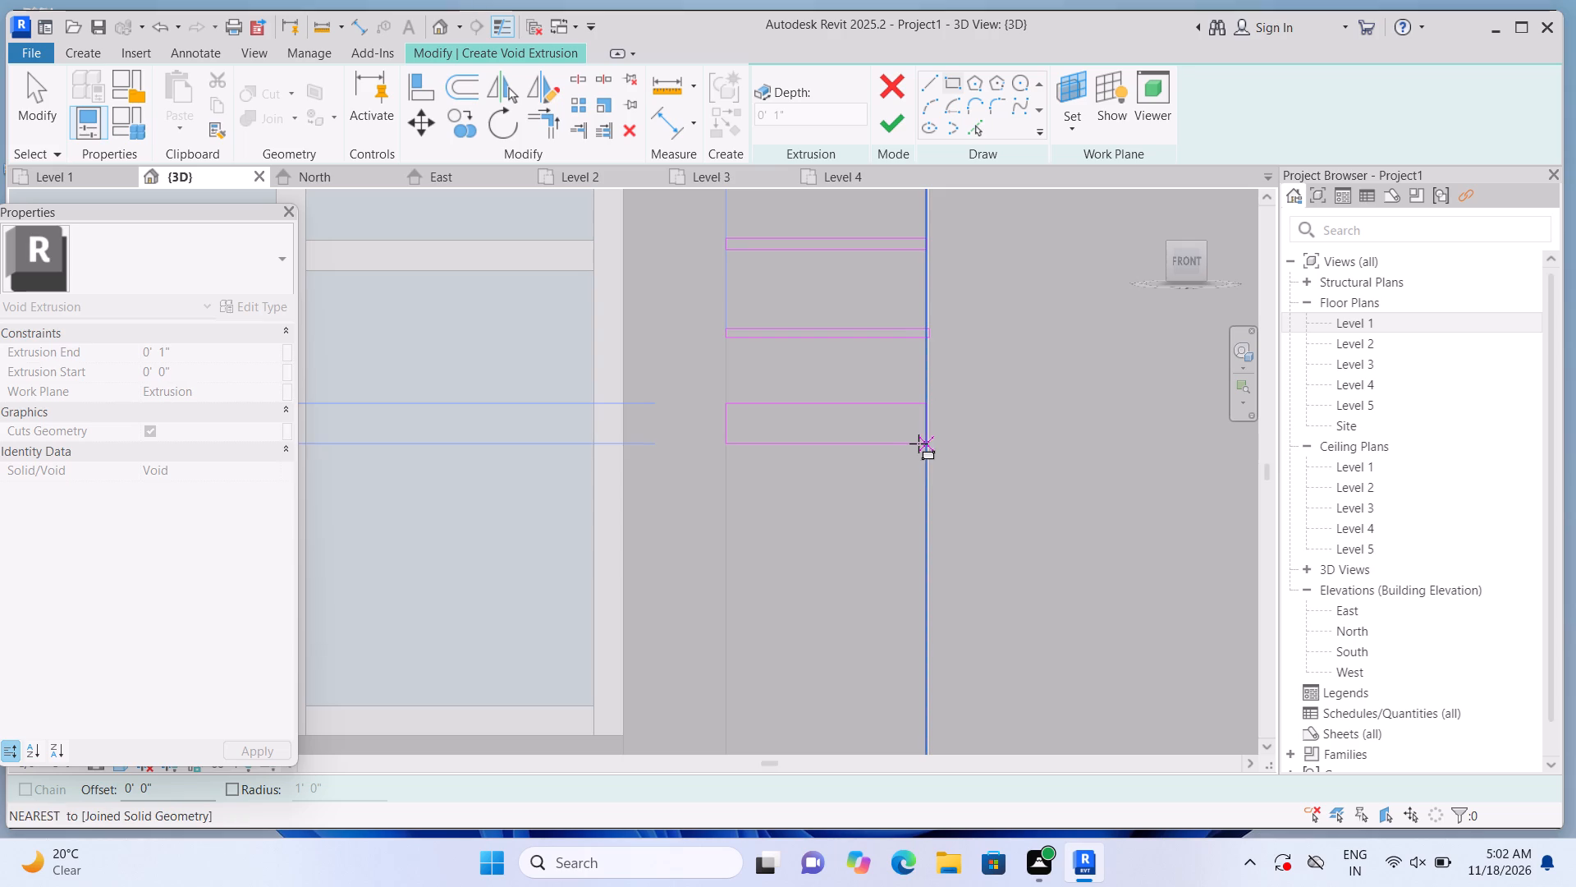
{"action": "left_click", "coordinate": [923, 412]}
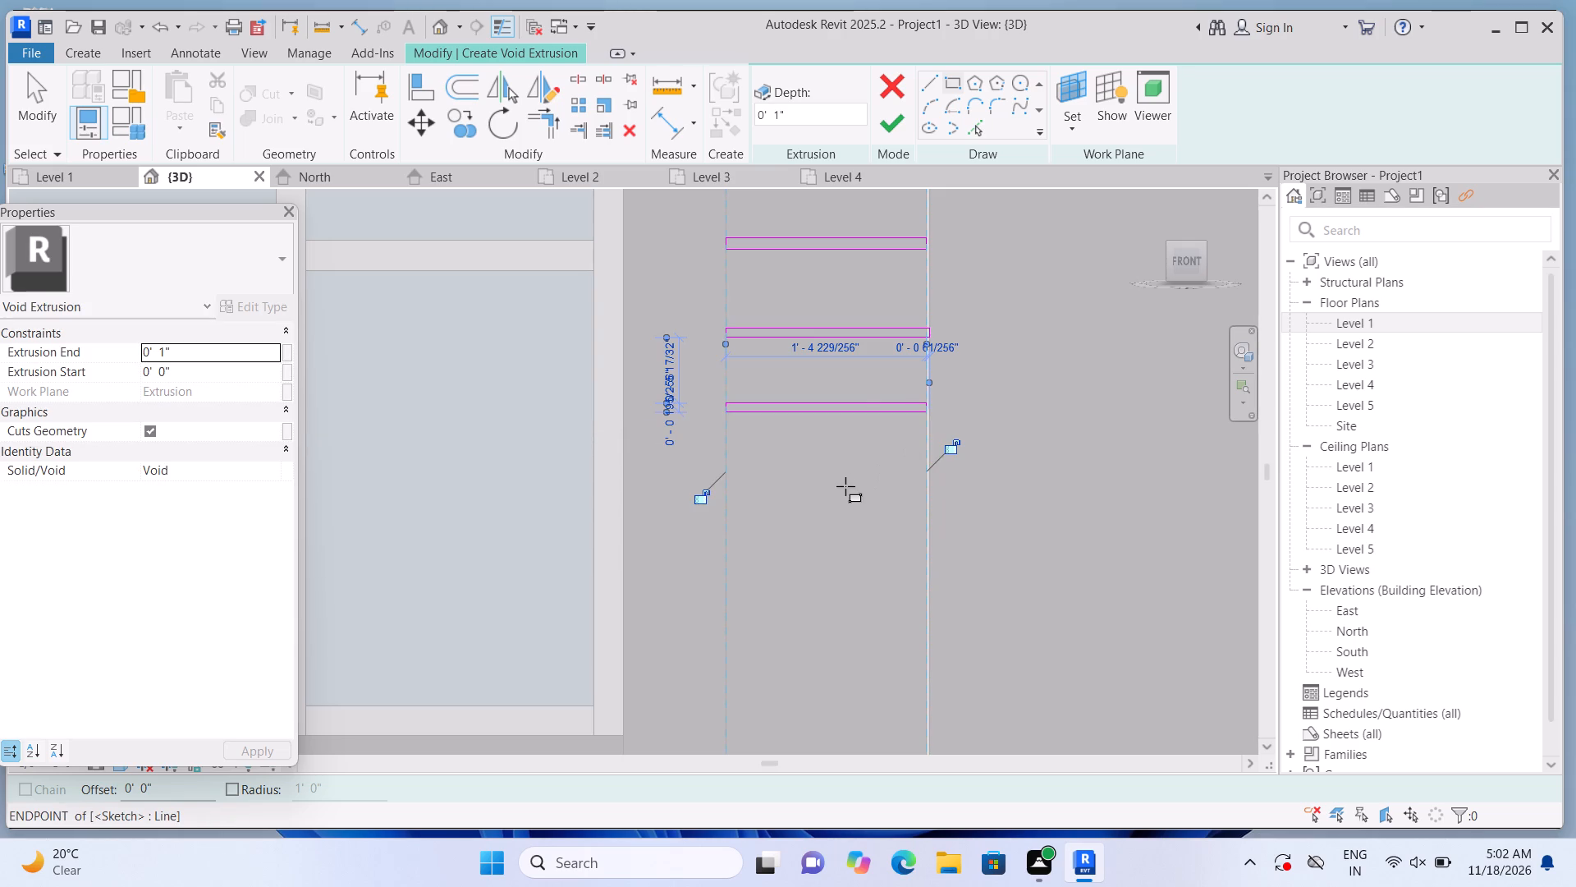
{"action": "key", "text": "Escape"}
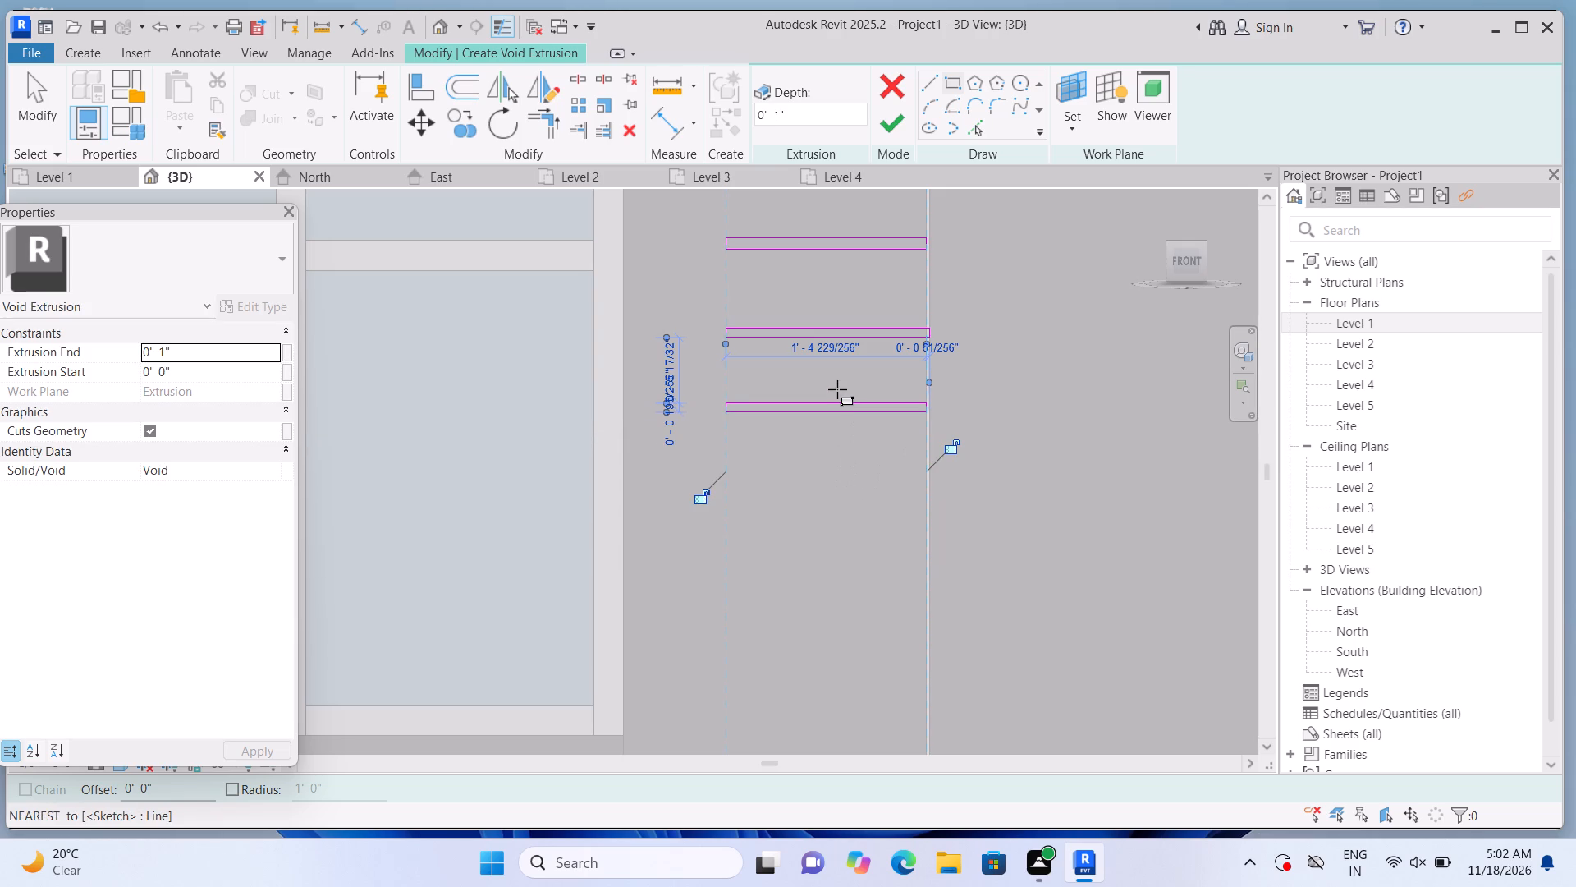
{"action": "middle_click_drag", "start_coordinate": [811, 605], "coordinate": [807, 500]}
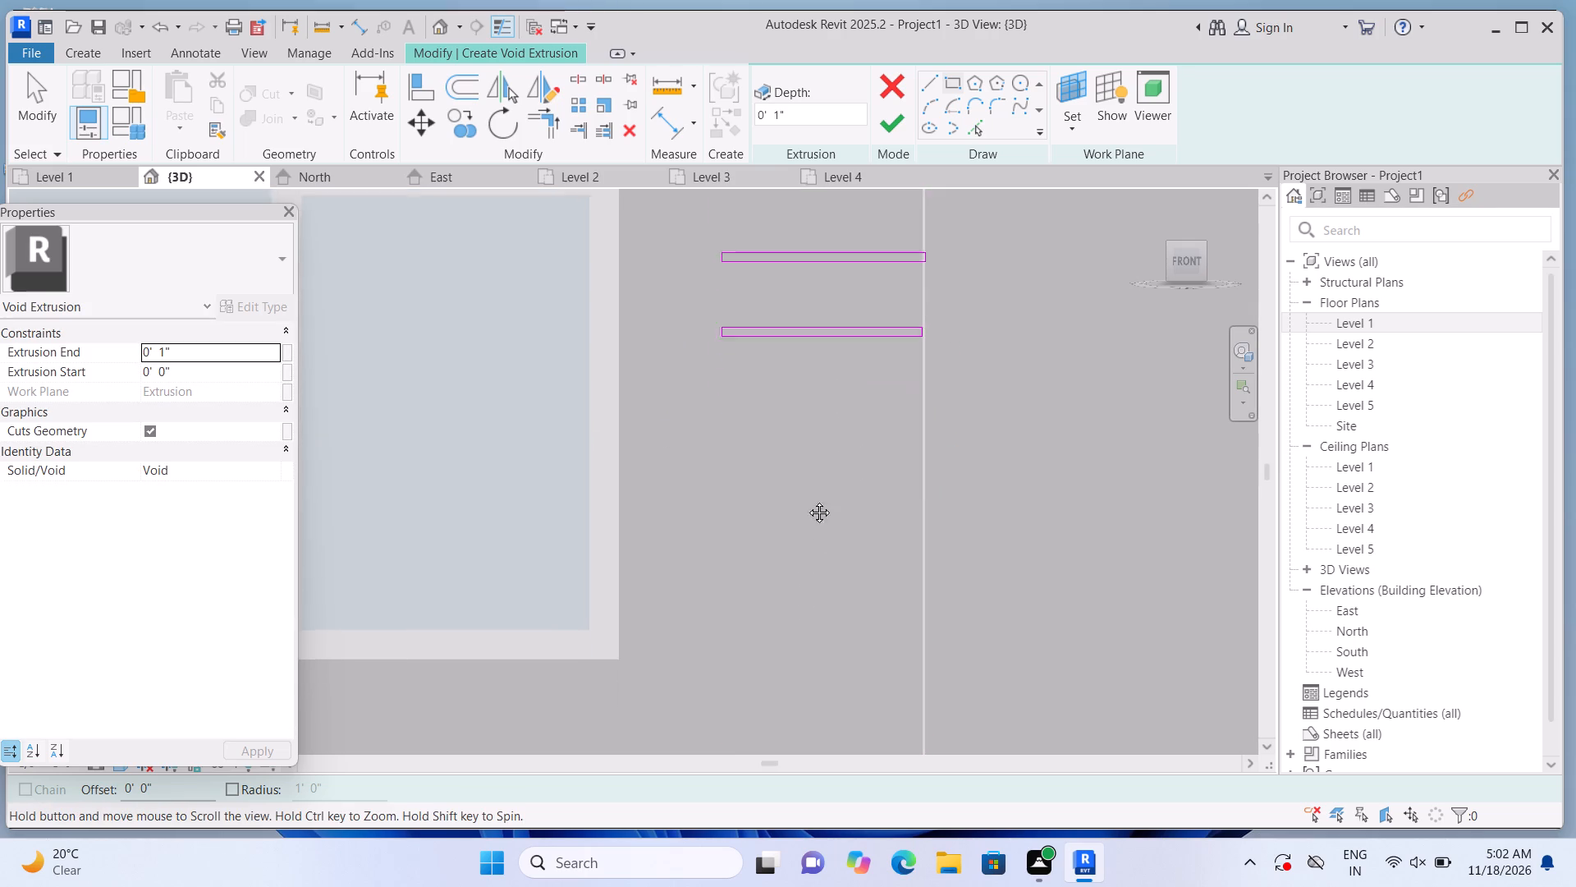
{"action": "middle_click_drag", "start_coordinate": [807, 500], "coordinate": [809, 450]}
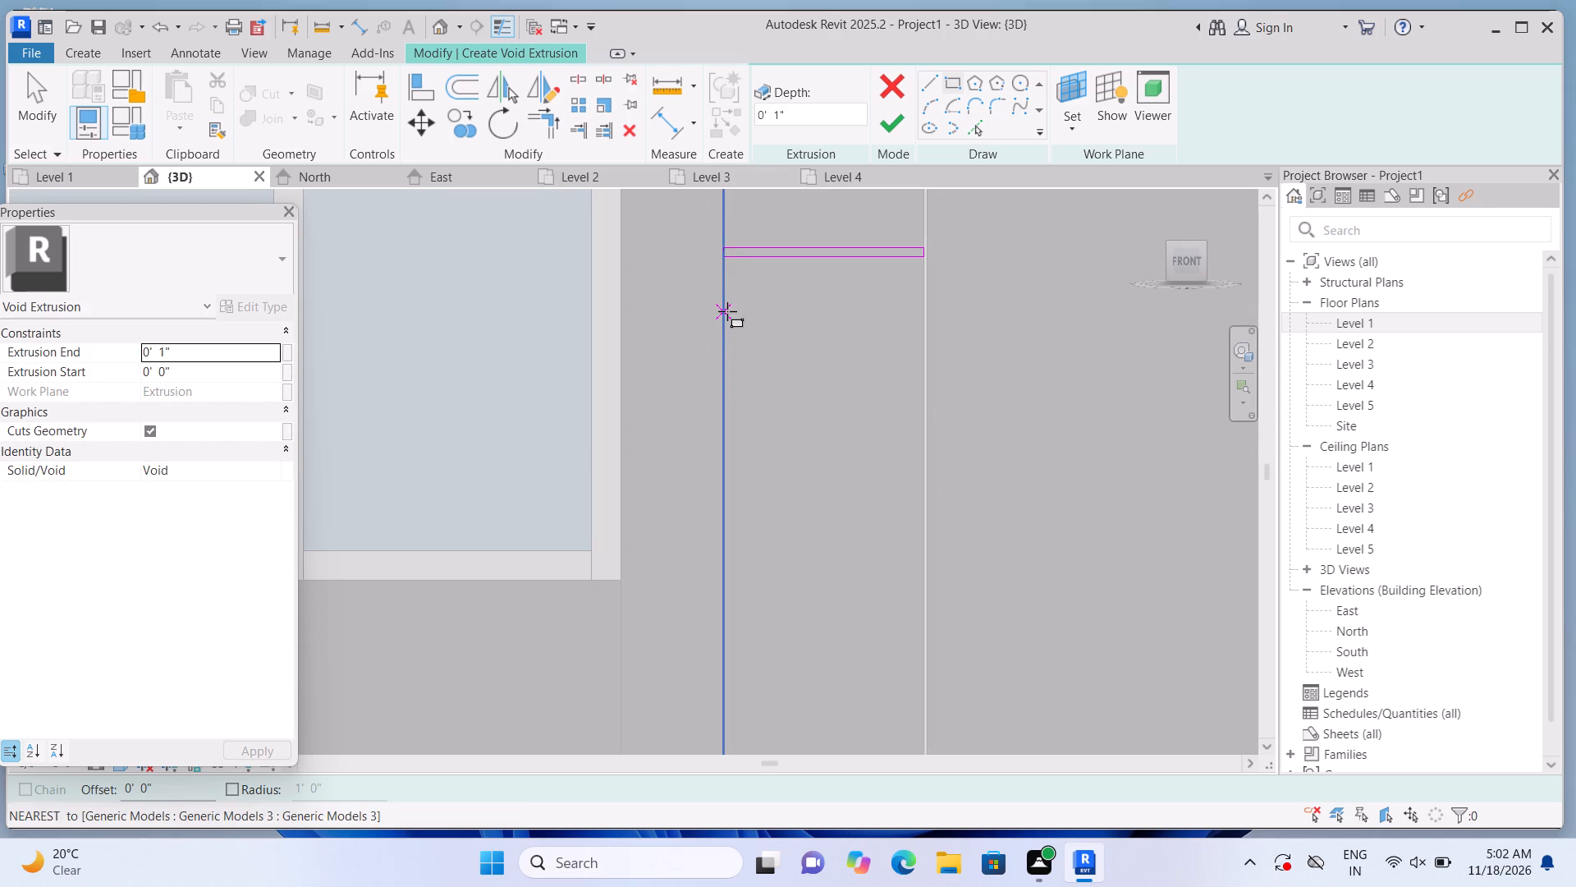
{"action": "left_click", "coordinate": [727, 326]}
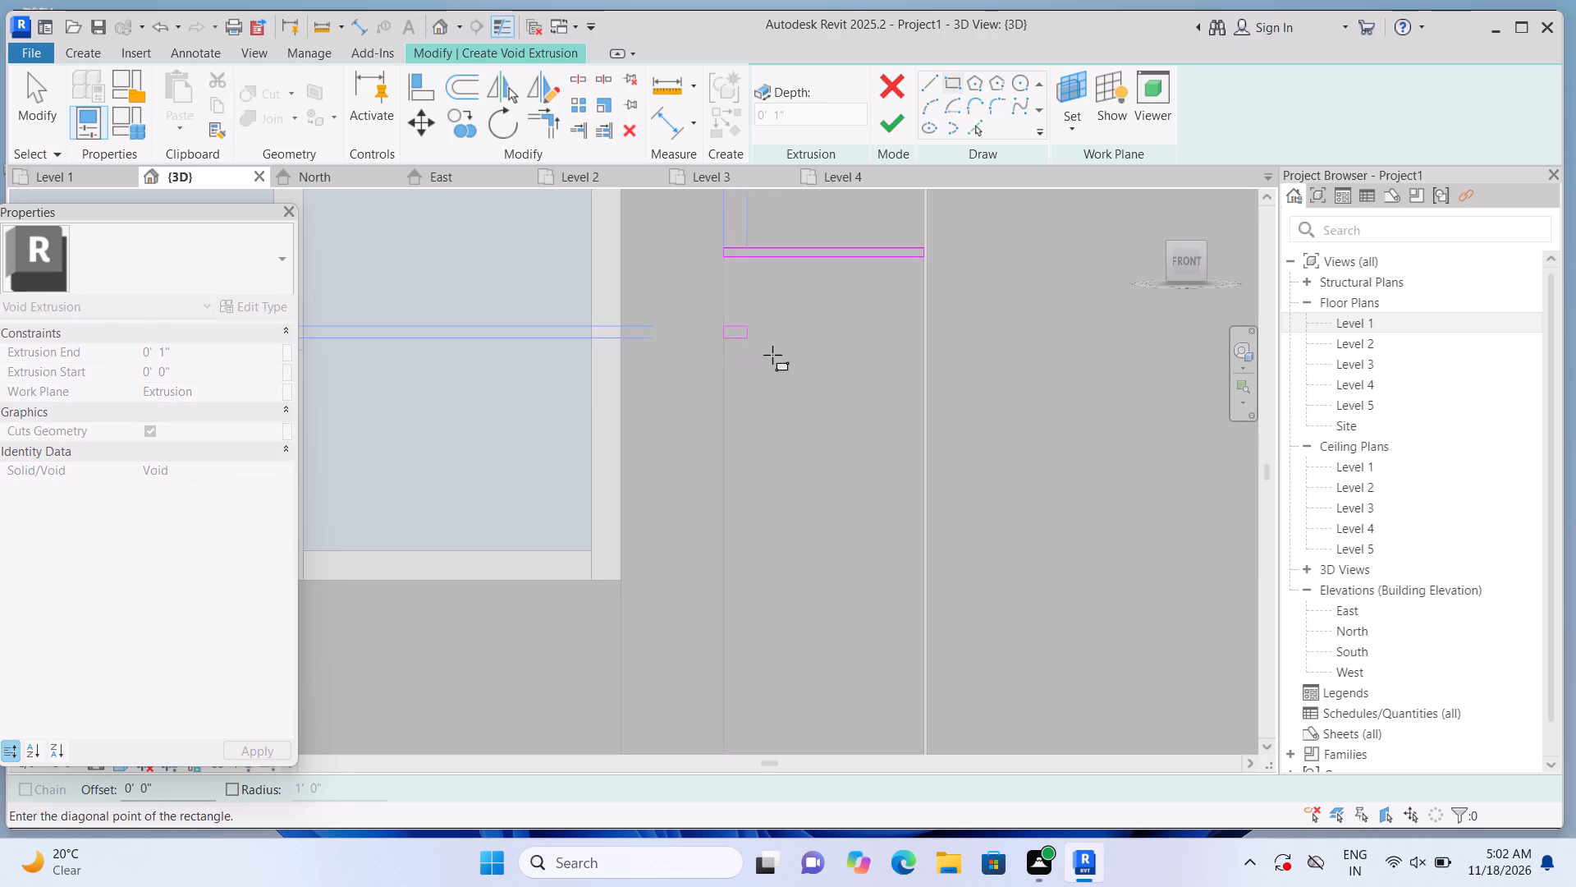
{"action": "left_click", "coordinate": [931, 335]}
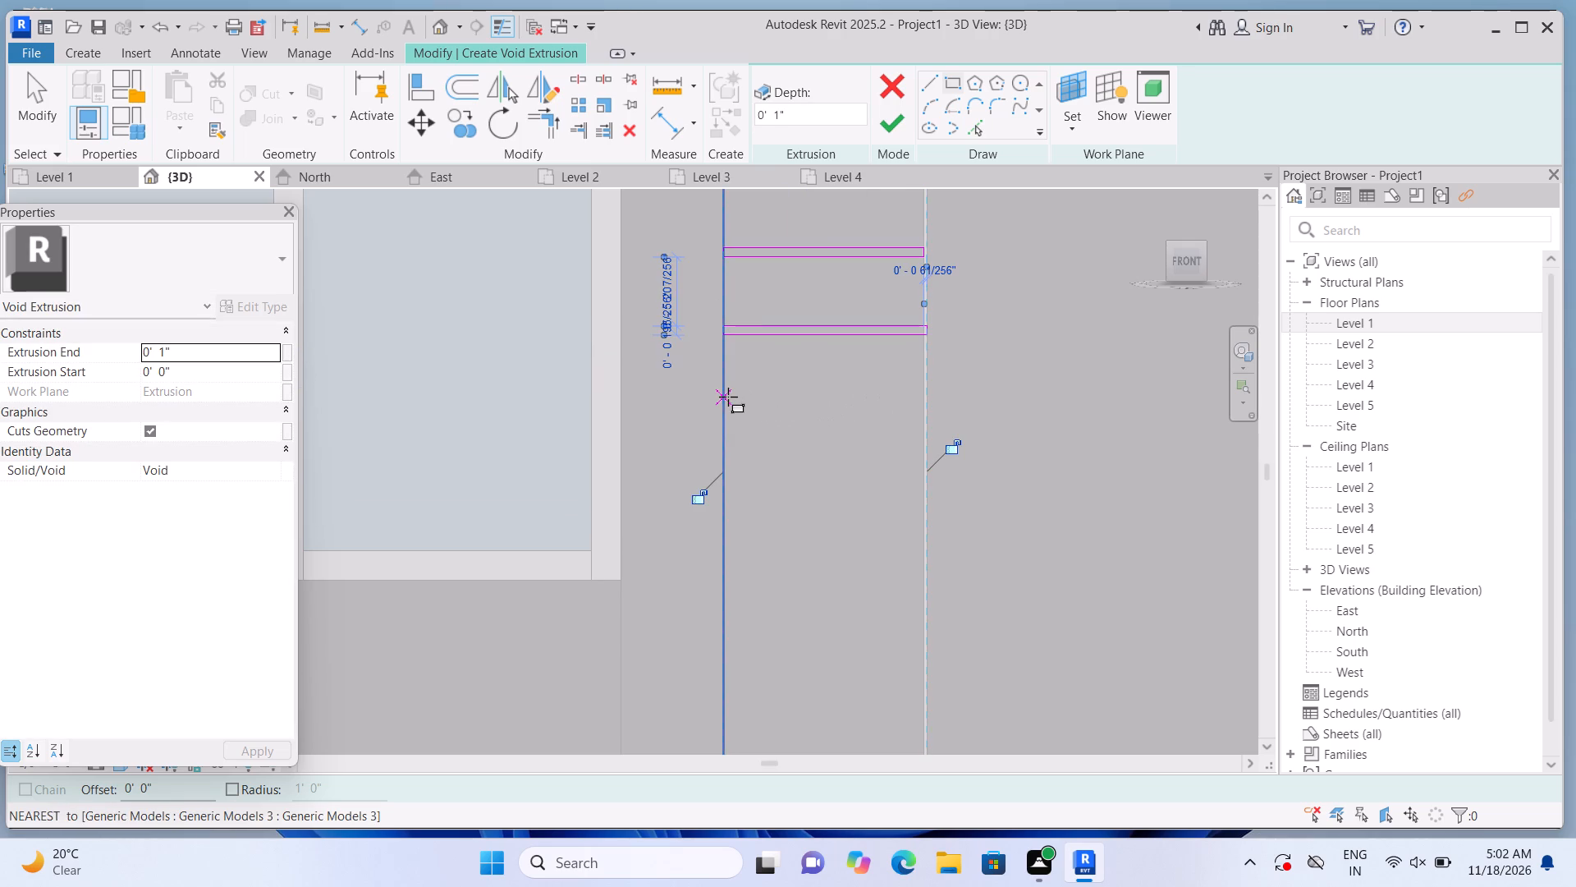
Continue with two more narrow horizontal rectangles about 6" apart across the strip, ending a little above the lower window's bottom frame.
{"action": "left_click", "coordinate": [728, 397]}
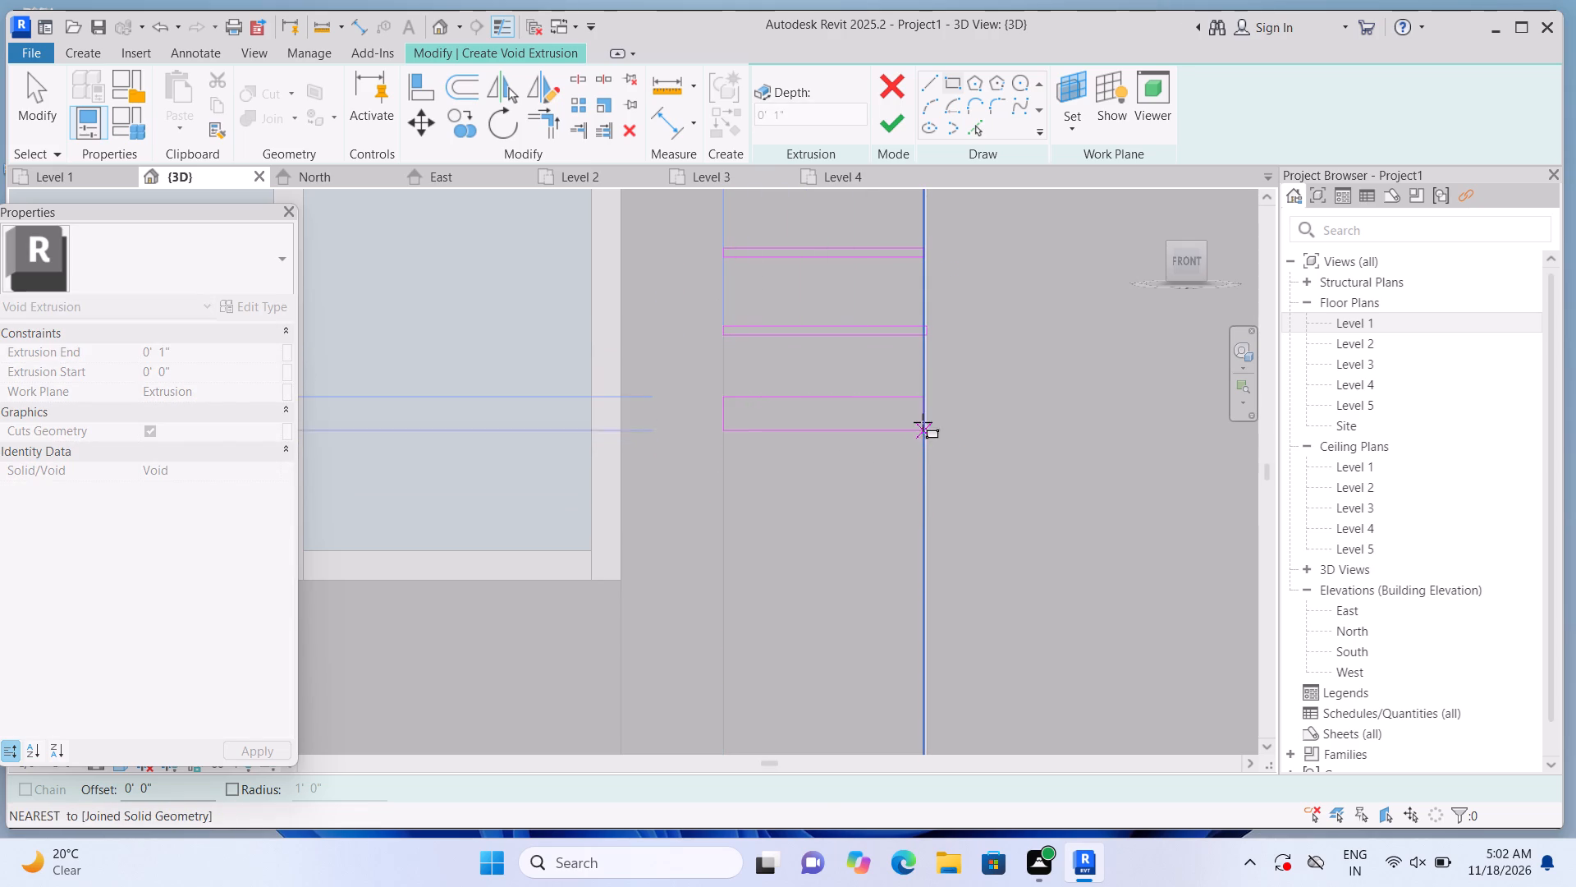
{"action": "left_click", "coordinate": [926, 404]}
{"action": "middle_click_drag", "start_coordinate": [859, 455], "coordinate": [855, 323]}
{"action": "key", "text": "Escape"}
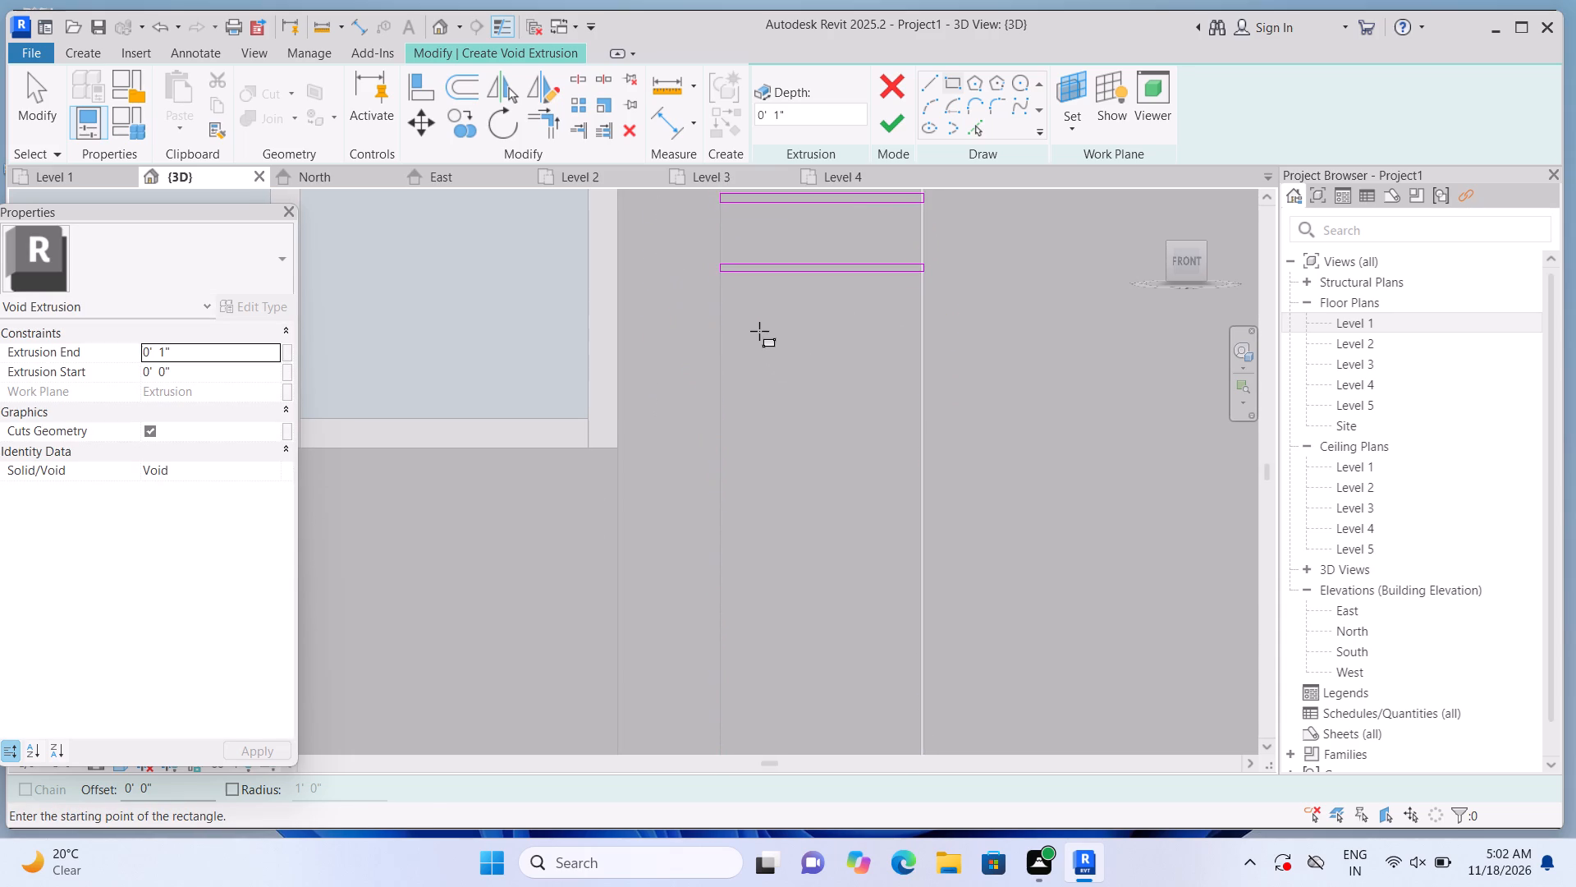
{"action": "left_click", "coordinate": [728, 336]}
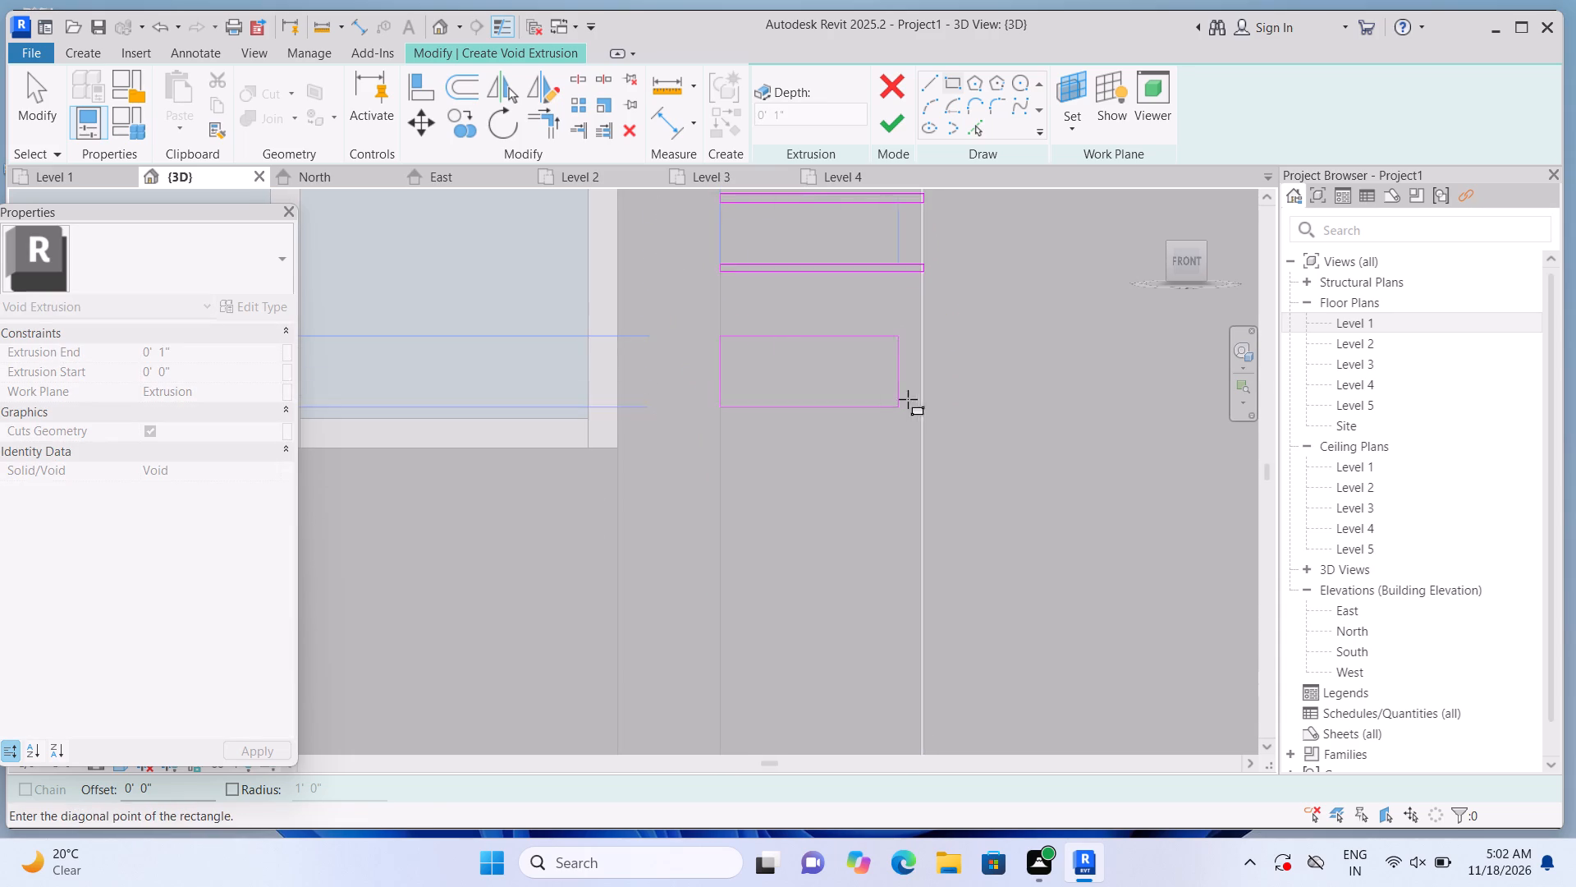
{"action": "left_click", "coordinate": [930, 347]}
{"action": "middle_click_drag", "start_coordinate": [877, 416], "coordinate": [877, 316]}
{"action": "scroll", "coordinate": [877, 316], "scroll_direction": "up", "scroll_amount": 1}
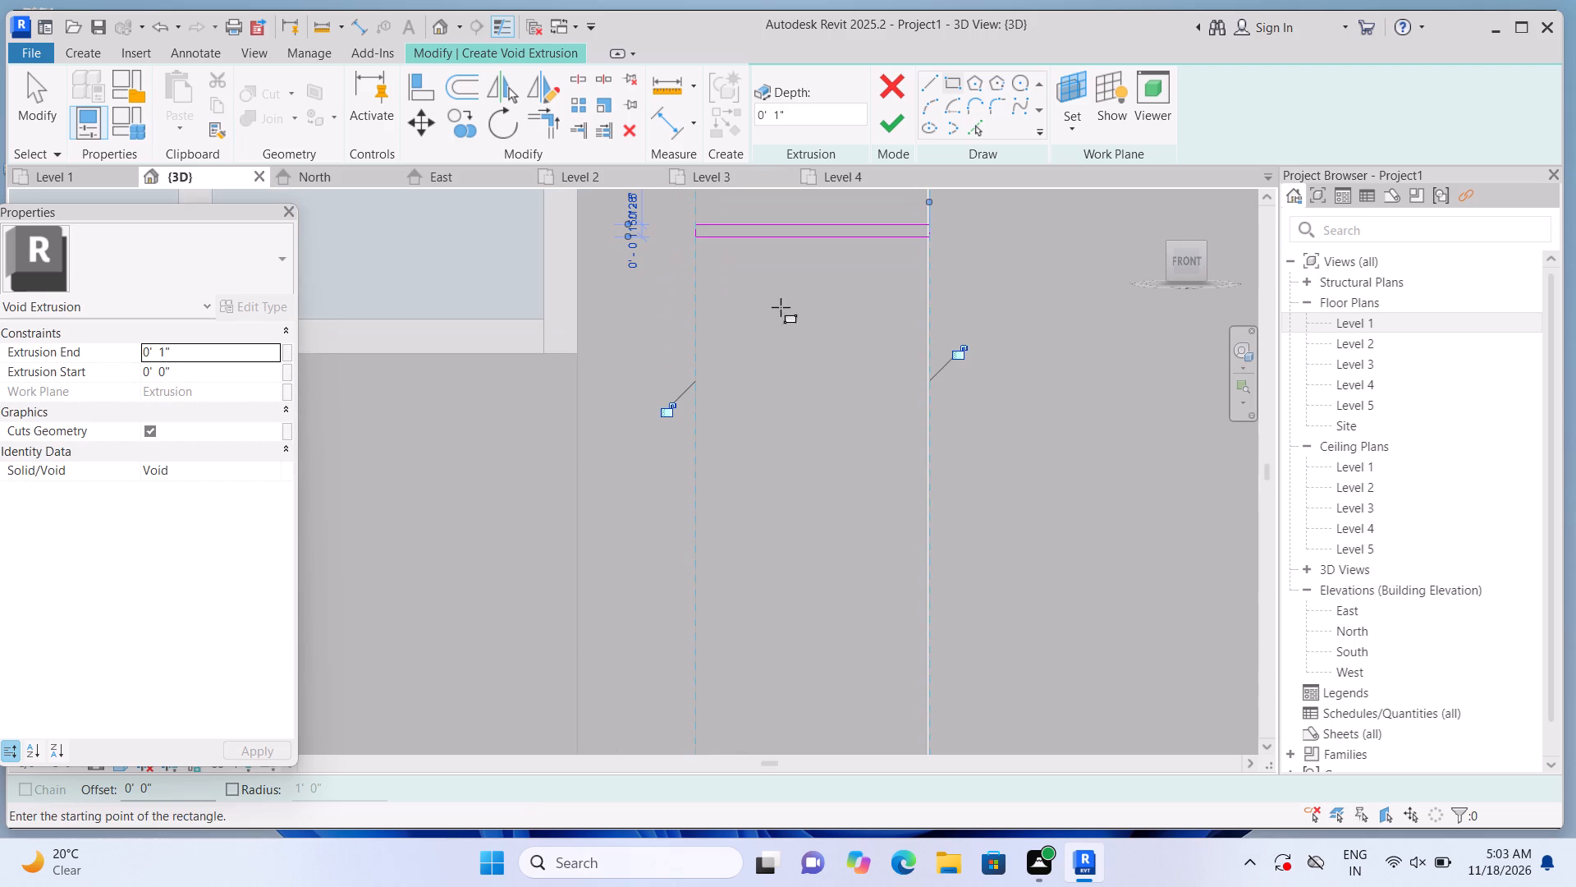
Sketch two narrow horizontal rectangles about 1' 5" wide across the strip, one beside the lower window's bottom frame and one just below it.
{"action": "left_click", "coordinate": [703, 308]}
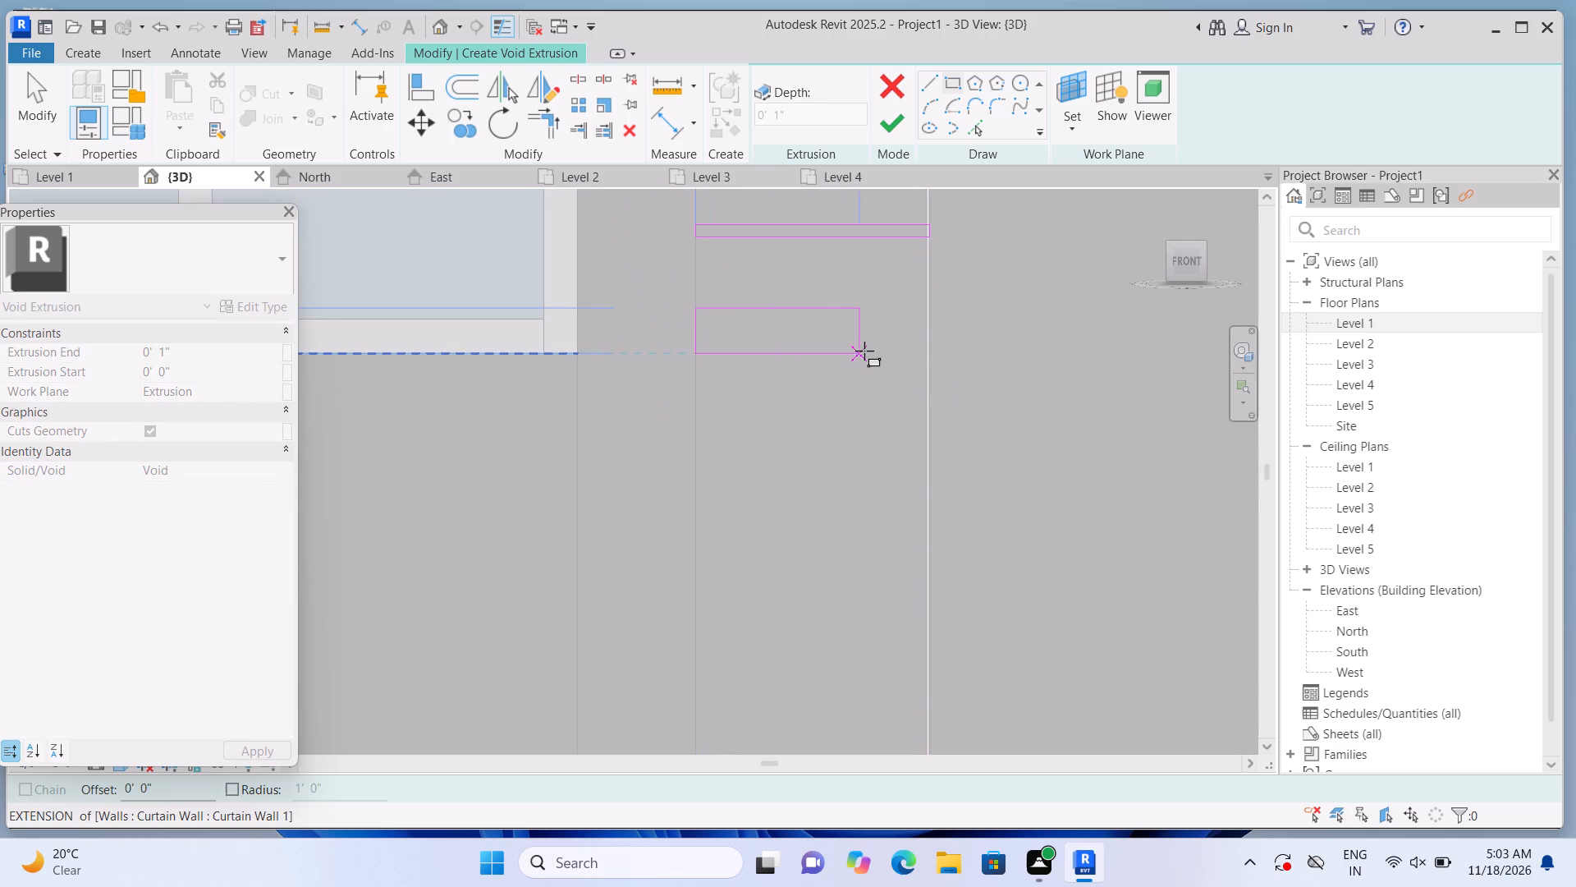
{"action": "left_click", "coordinate": [920, 319]}
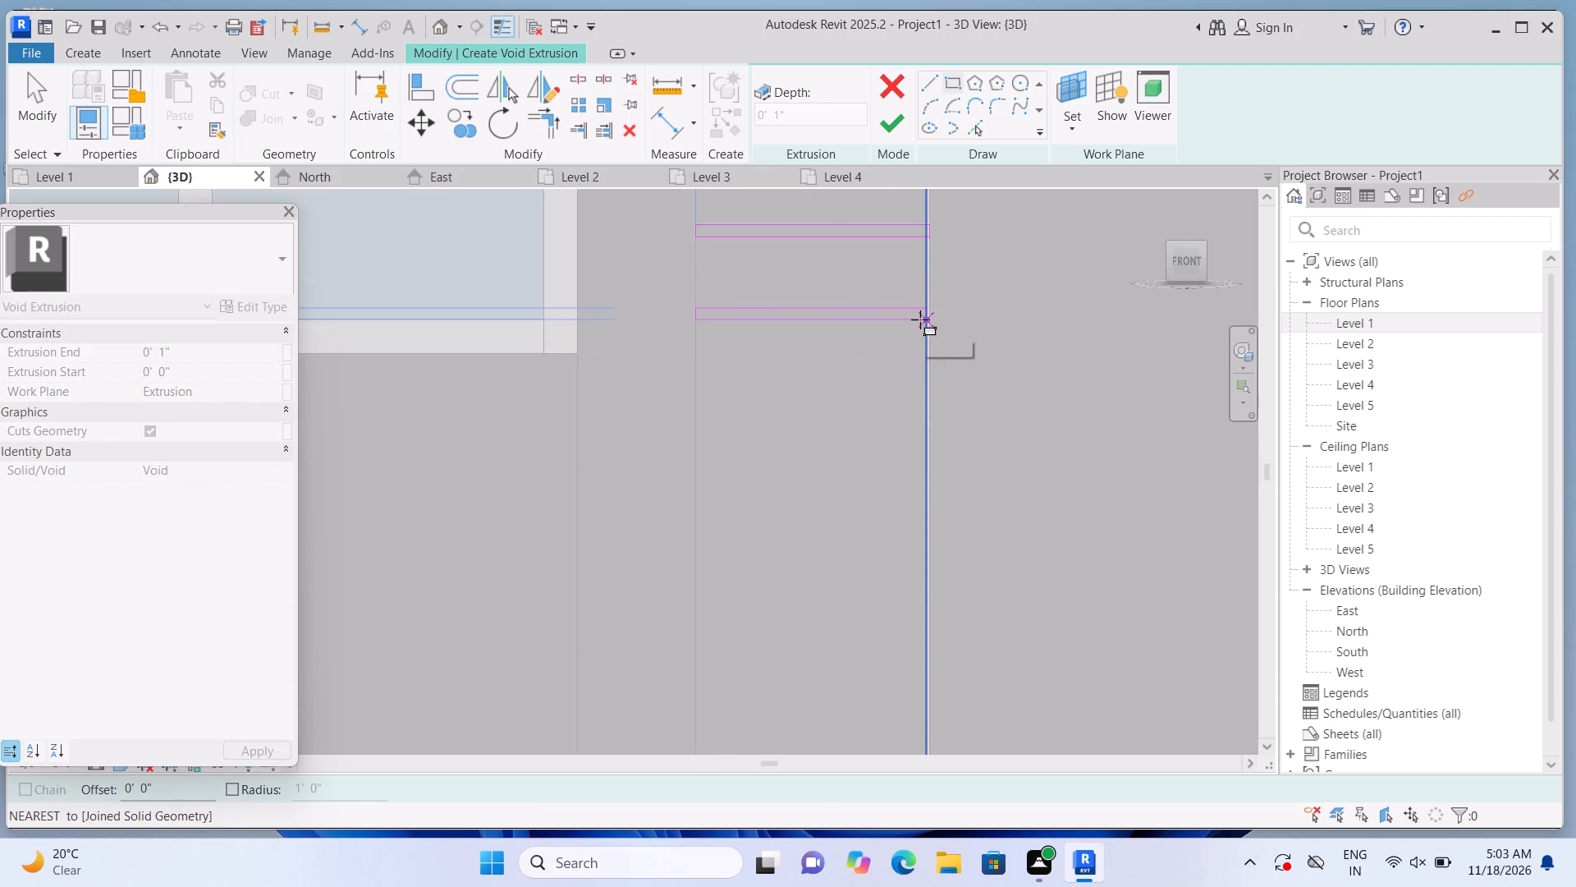
{"action": "scroll", "coordinate": [828, 404], "scroll_direction": "down", "scroll_amount": 4}
{"action": "scroll", "coordinate": [828, 402], "scroll_direction": "up", "scroll_amount": 1}
{"action": "scroll", "coordinate": [827, 398], "scroll_direction": "down", "scroll_amount": 3}
{"action": "middle_click_drag", "start_coordinate": [818, 432], "coordinate": [804, 360]}
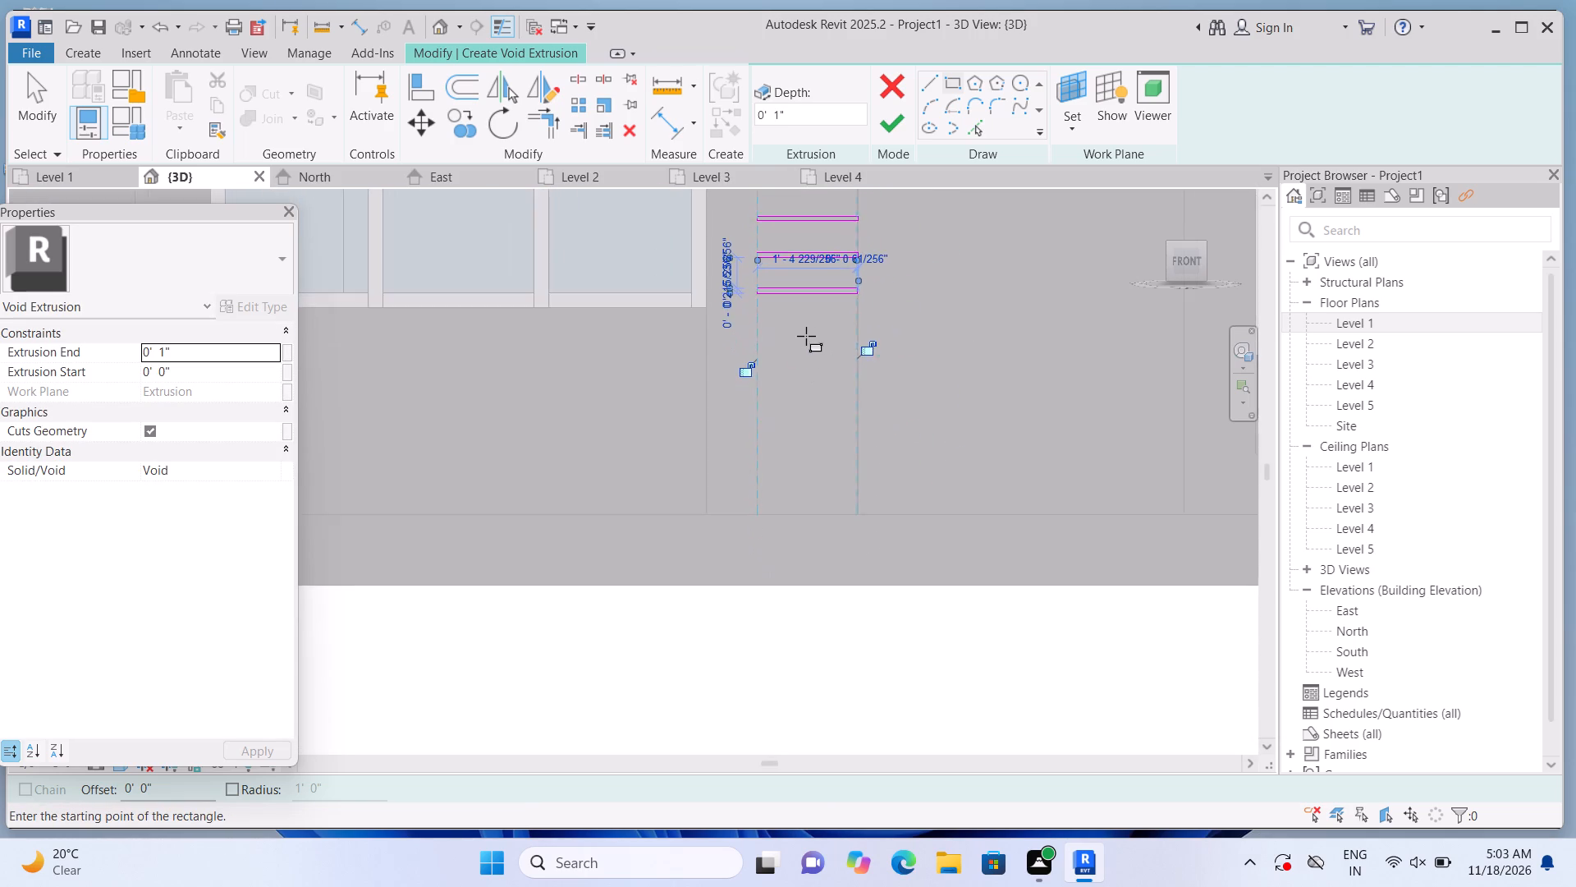
{"action": "scroll", "coordinate": [806, 336], "scroll_direction": "up", "scroll_amount": 5}
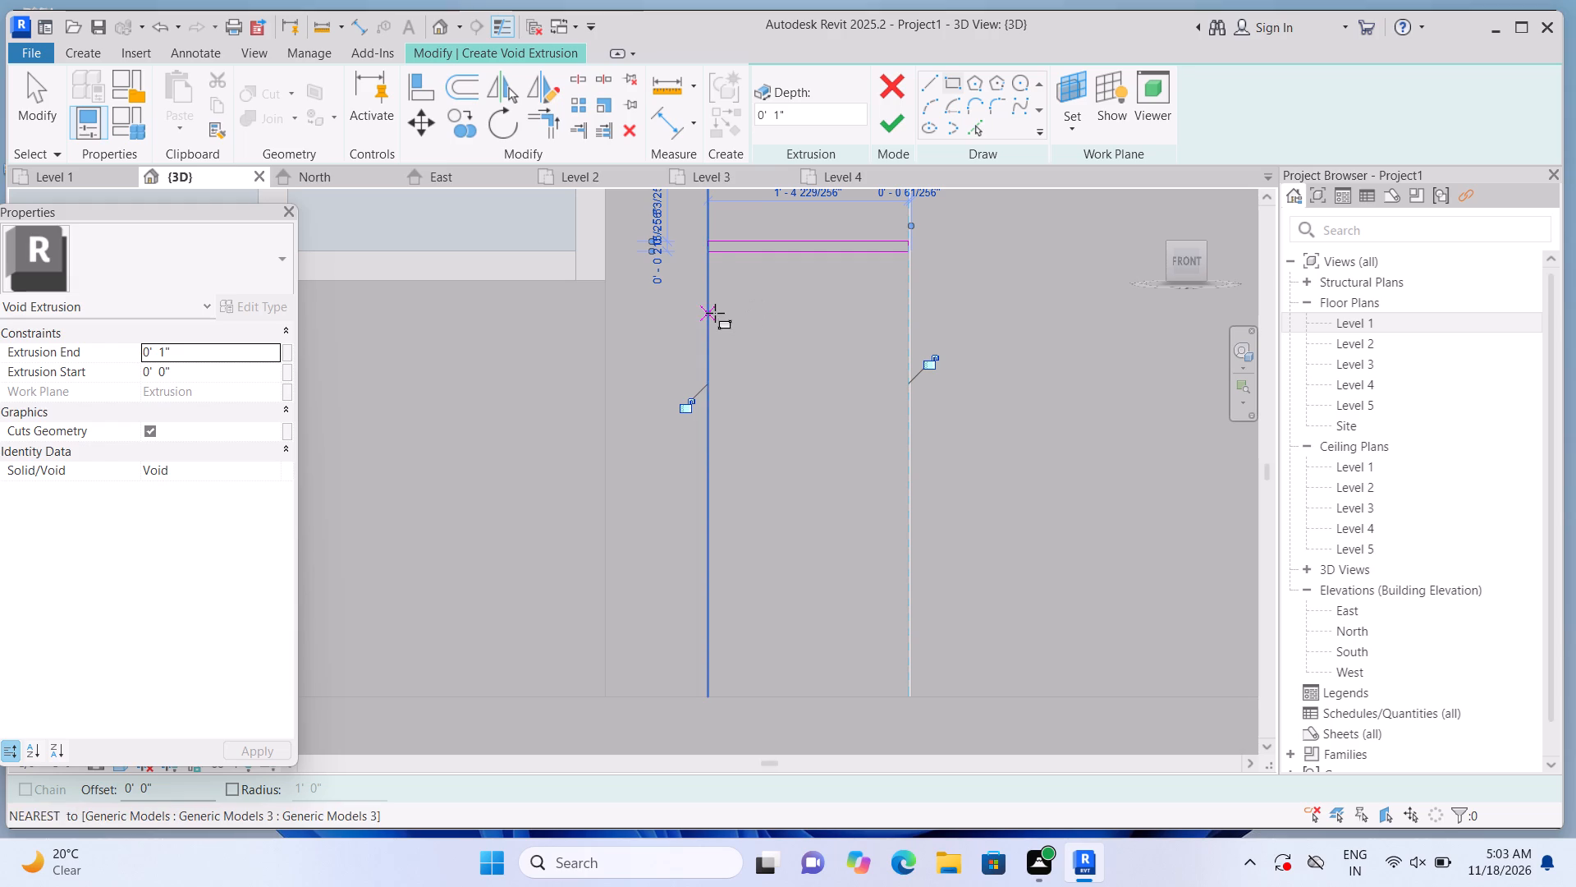
{"action": "left_click", "coordinate": [715, 313]}
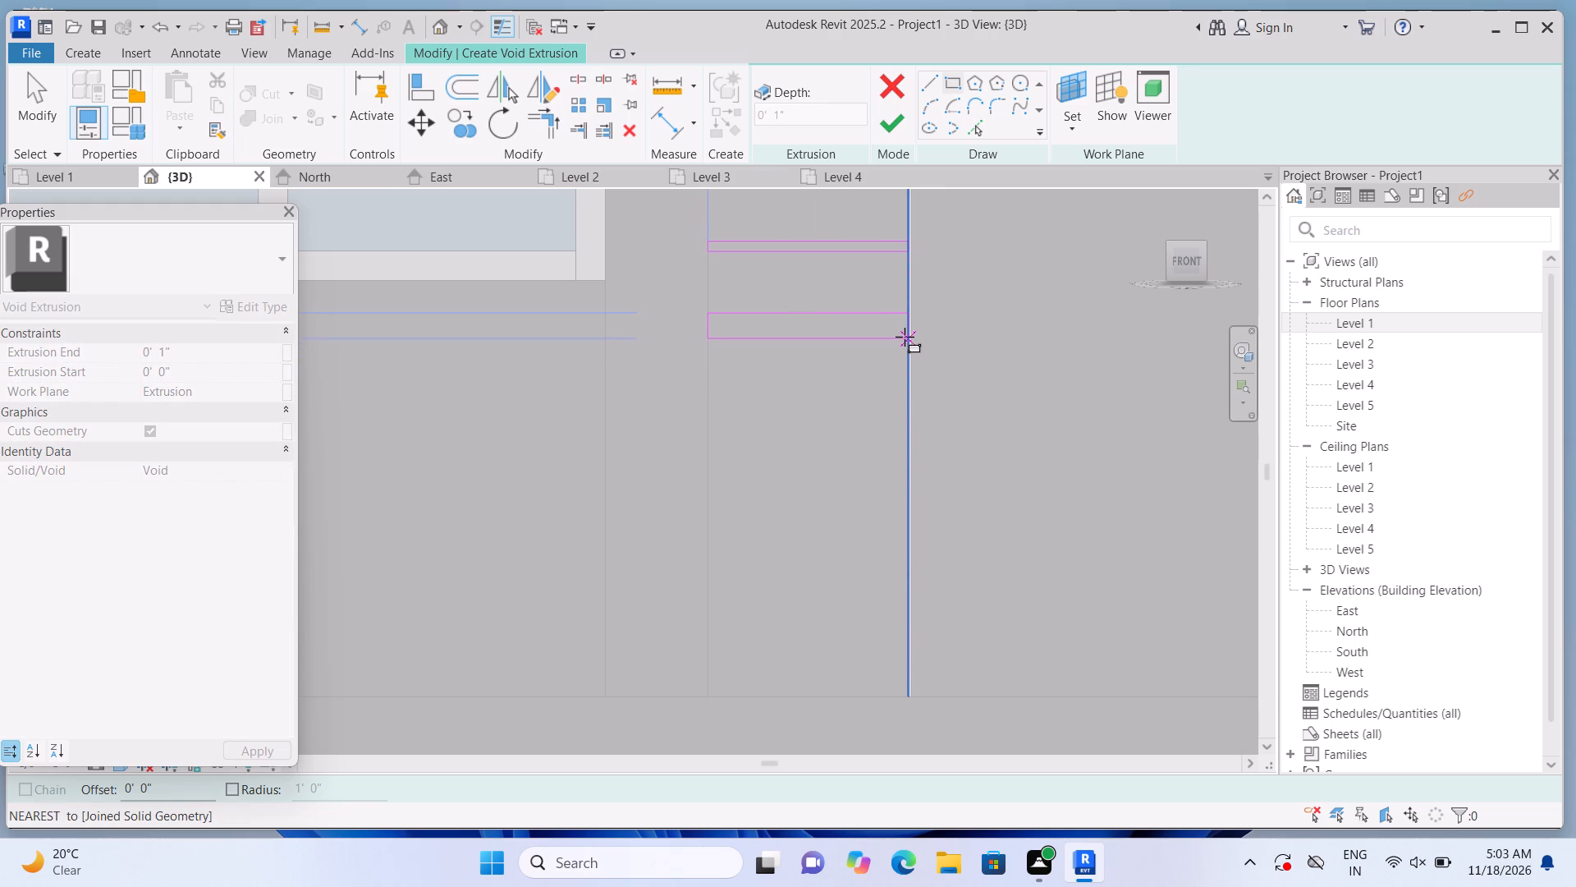
{"action": "left_click", "coordinate": [905, 325]}
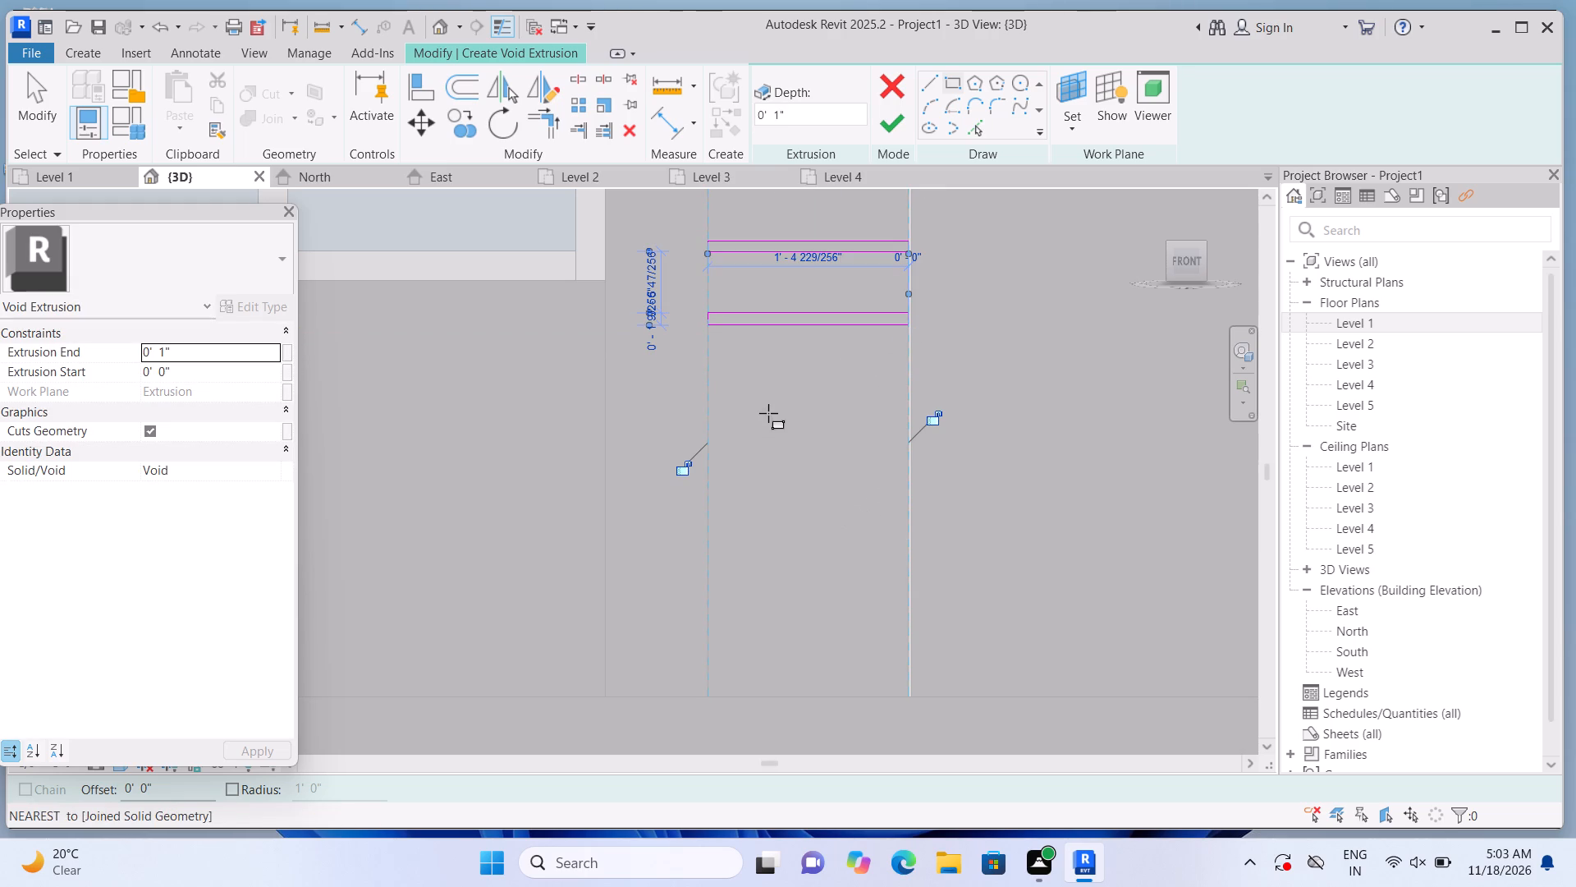
Continue down the strip with four more evenly spaced narrow horizontal rectangles, ending a little above the wall's base.
{"action": "left_click", "coordinate": [717, 394]}
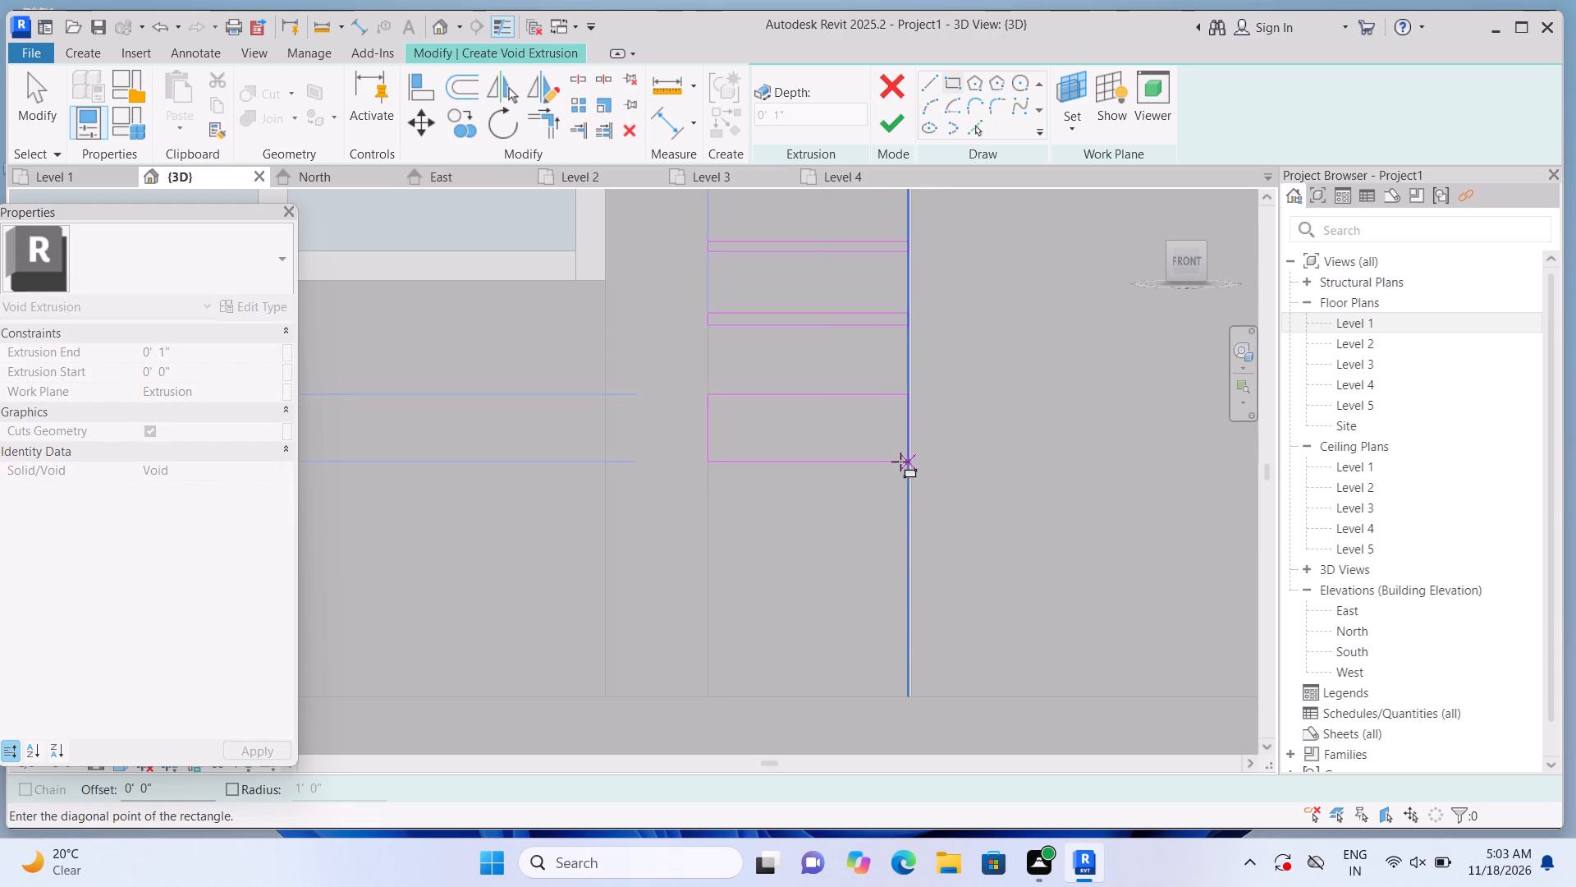
{"action": "left_click", "coordinate": [905, 405]}
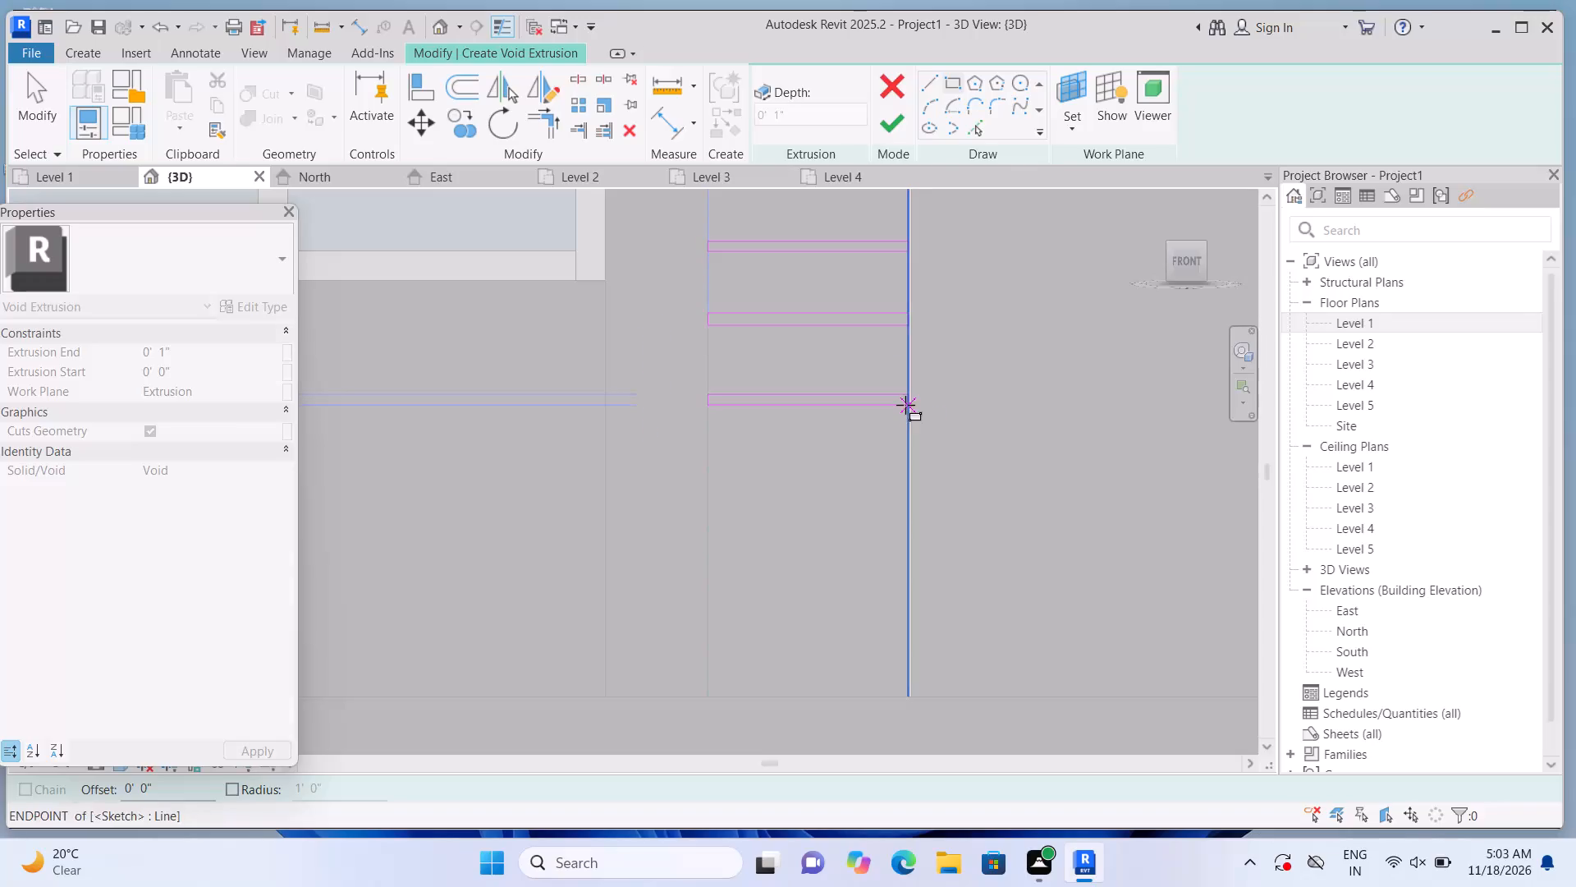
{"action": "left_click", "coordinate": [716, 470]}
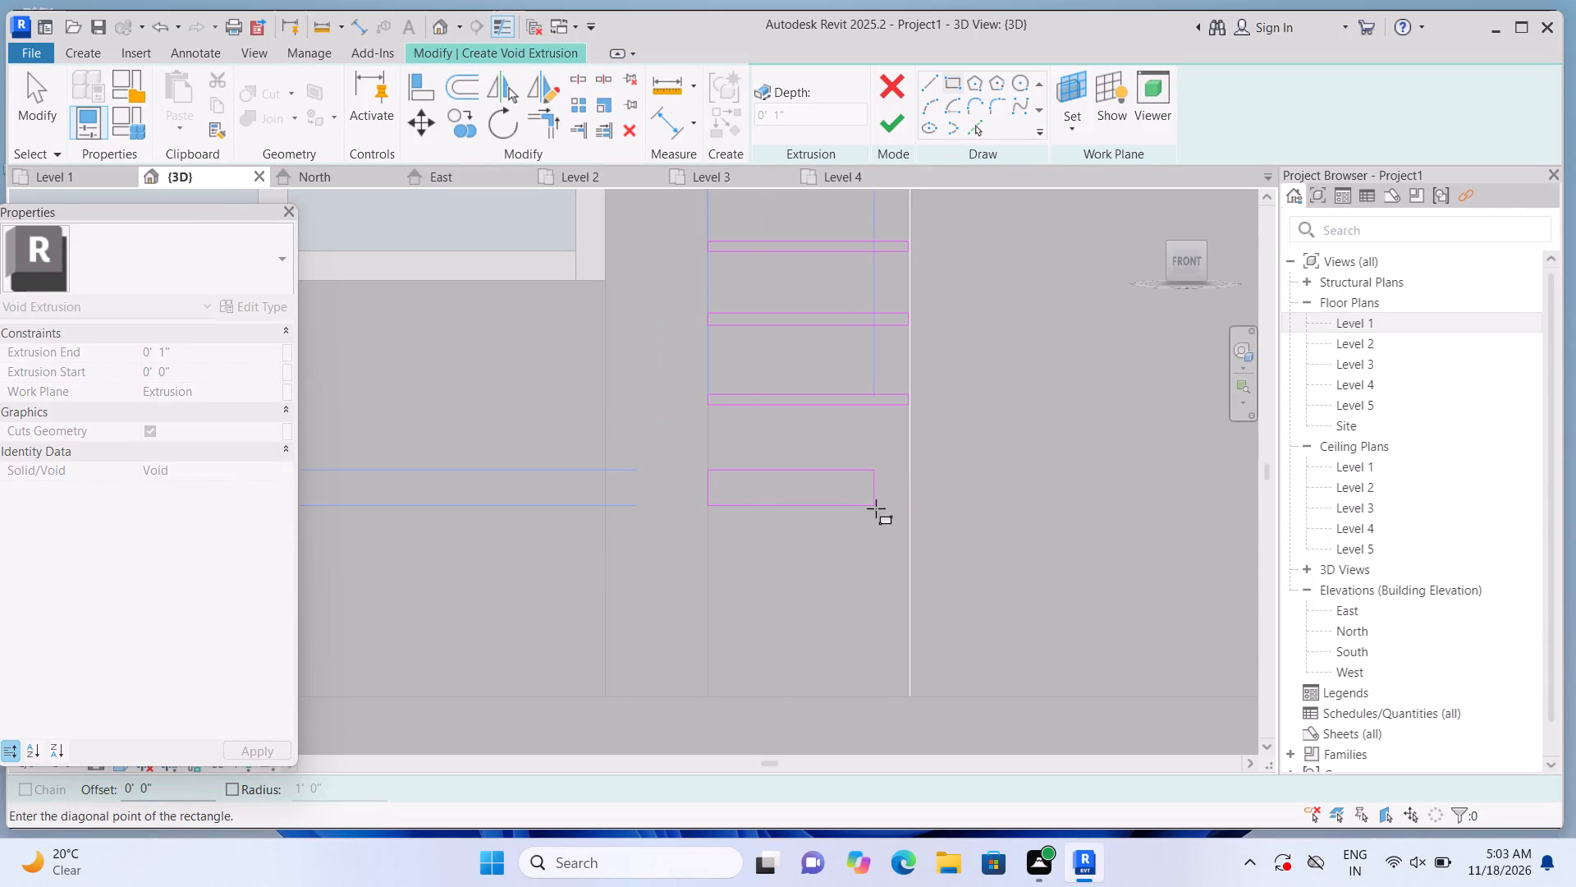
{"action": "left_click", "coordinate": [905, 478]}
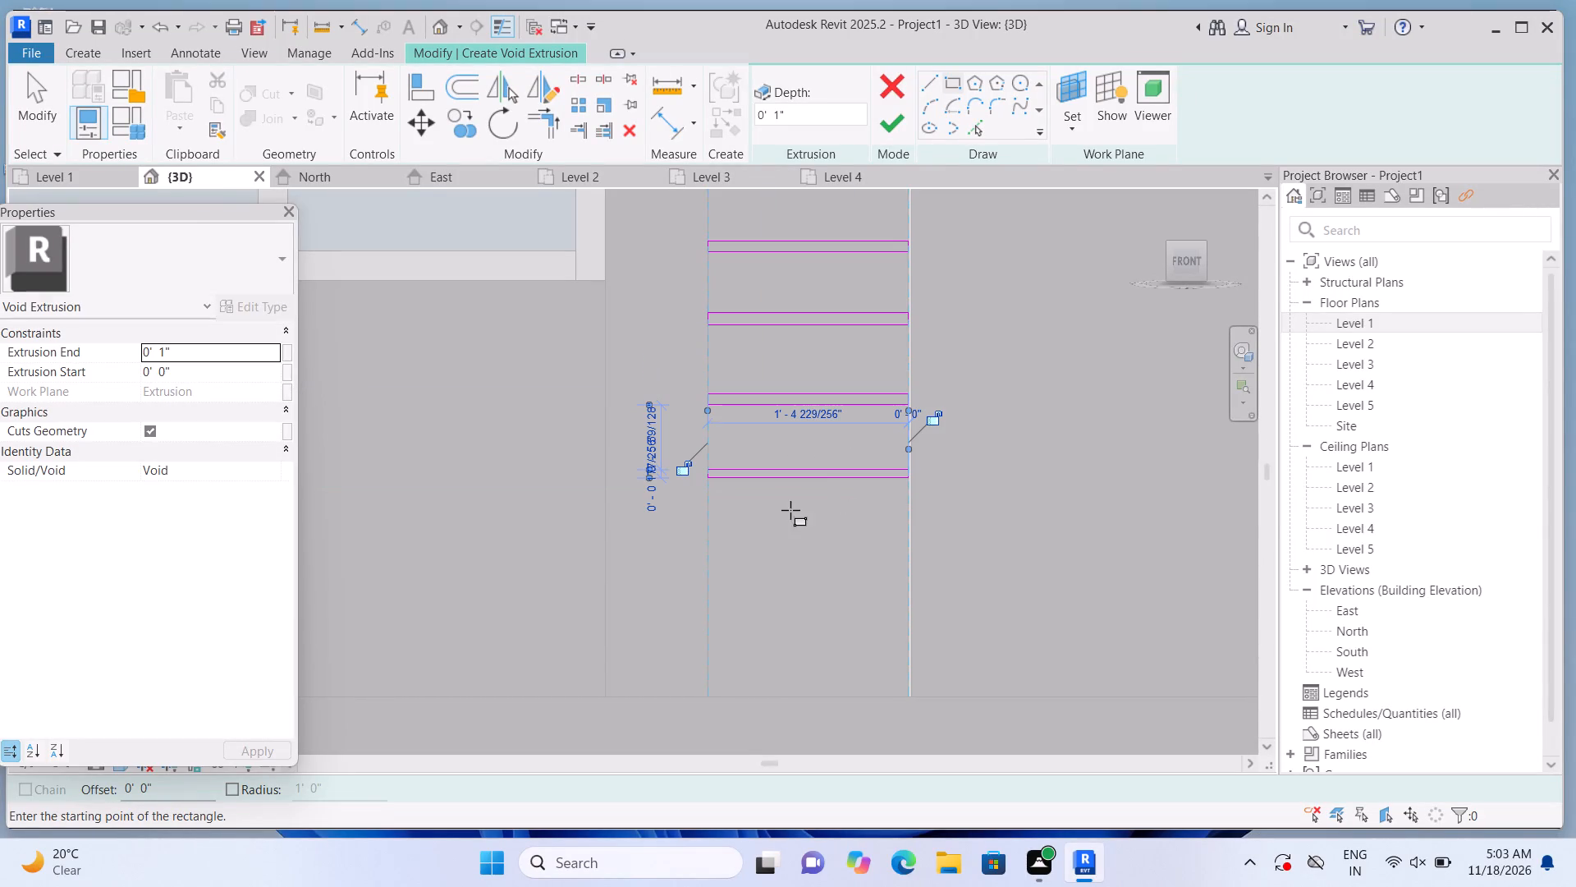
{"action": "left_click", "coordinate": [712, 541]}
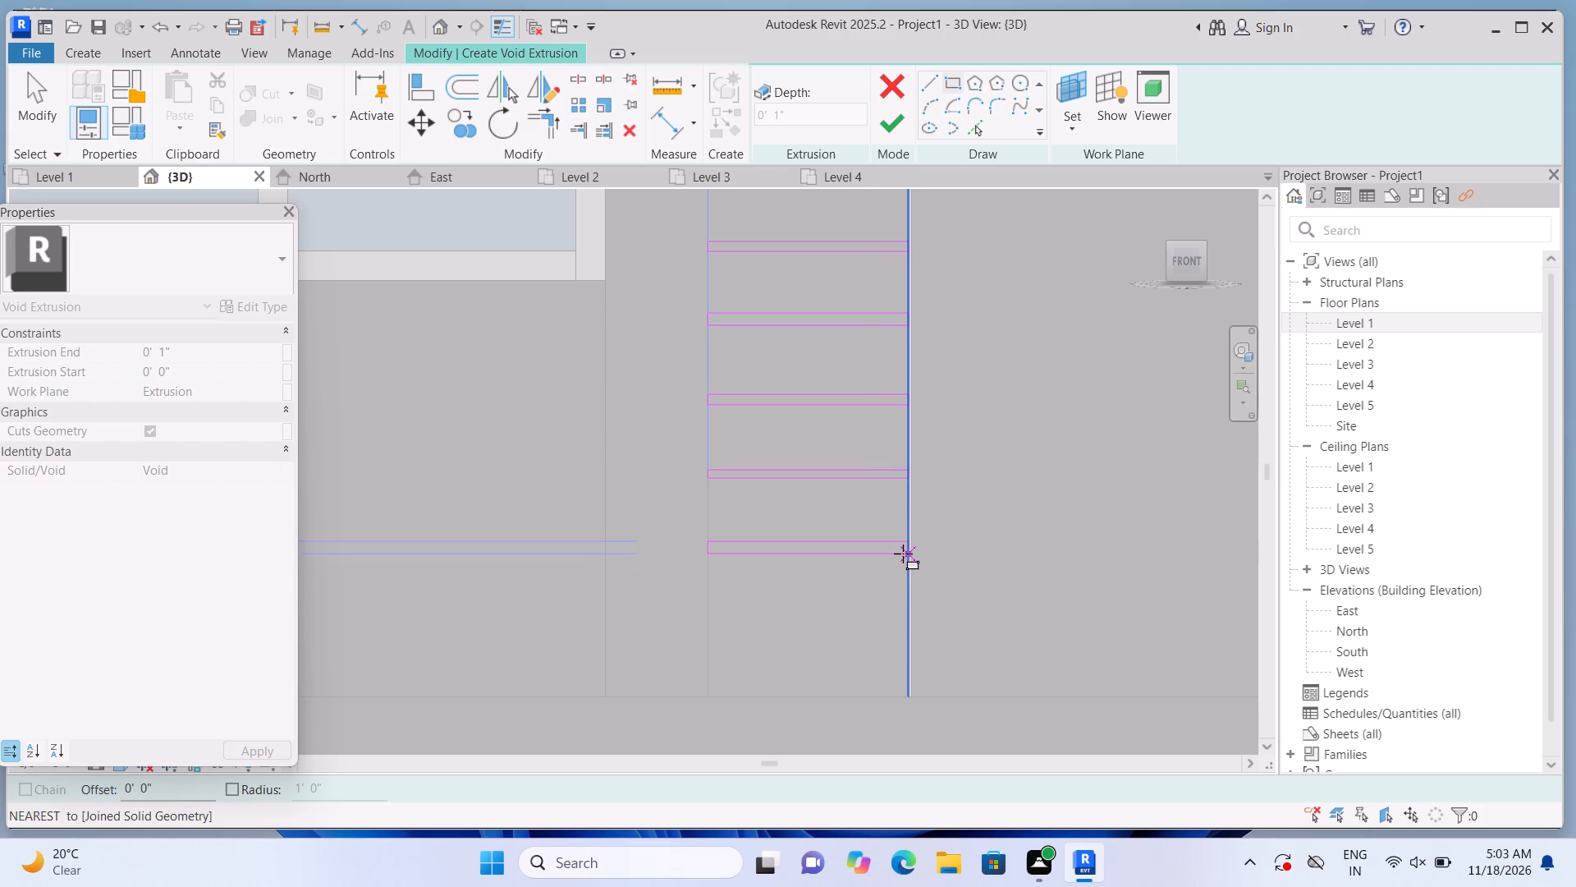
{"action": "left_click", "coordinate": [903, 554]}
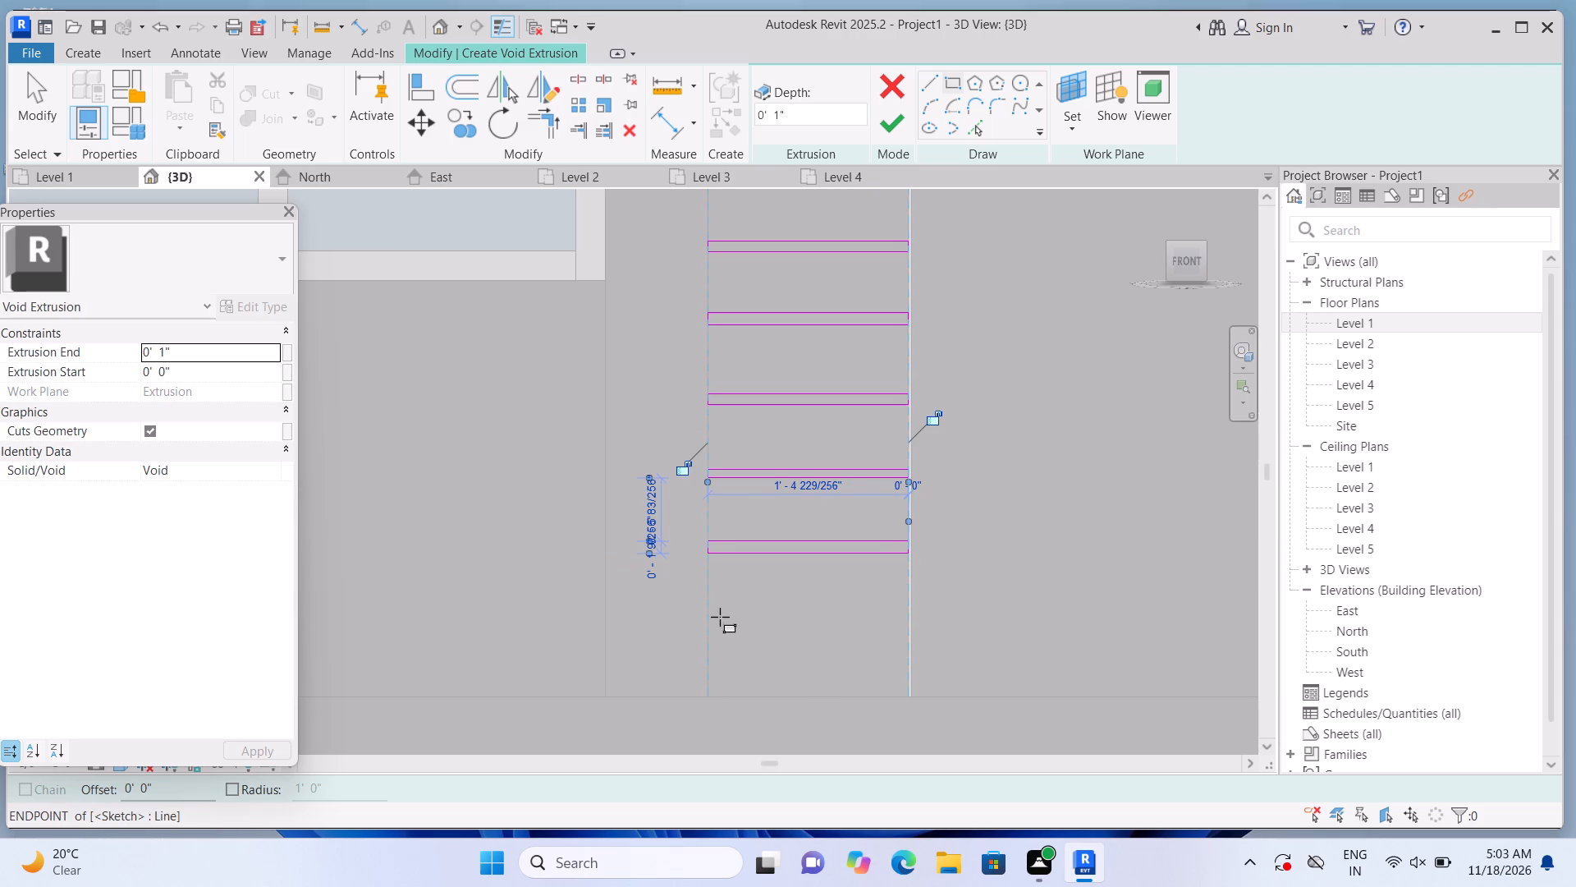
{"action": "left_click", "coordinate": [716, 611]}
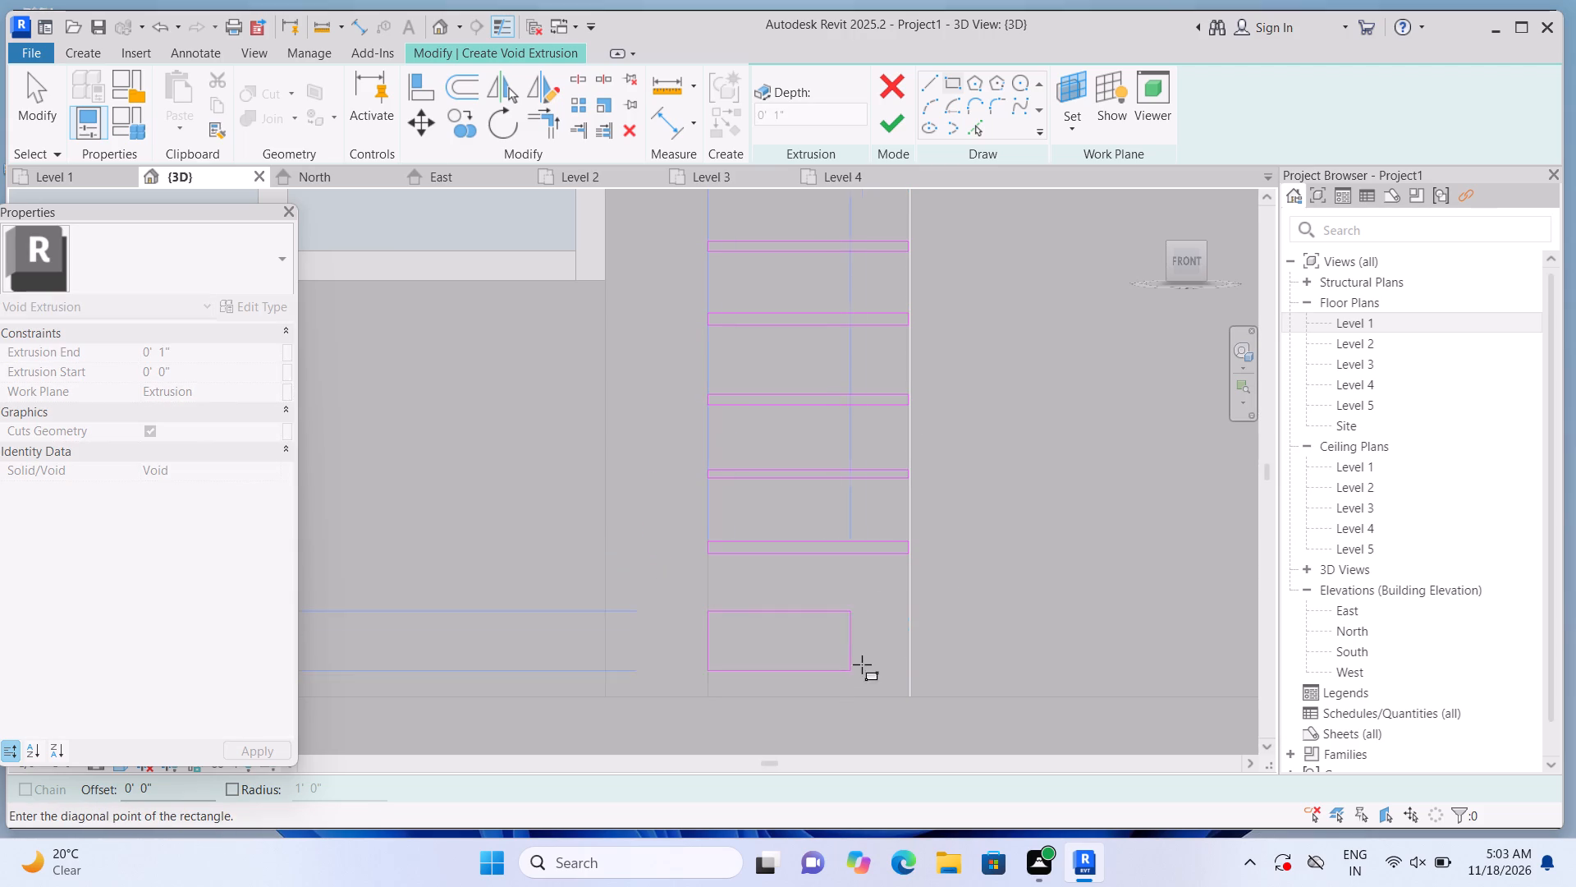
{"action": "left_click", "coordinate": [902, 623]}
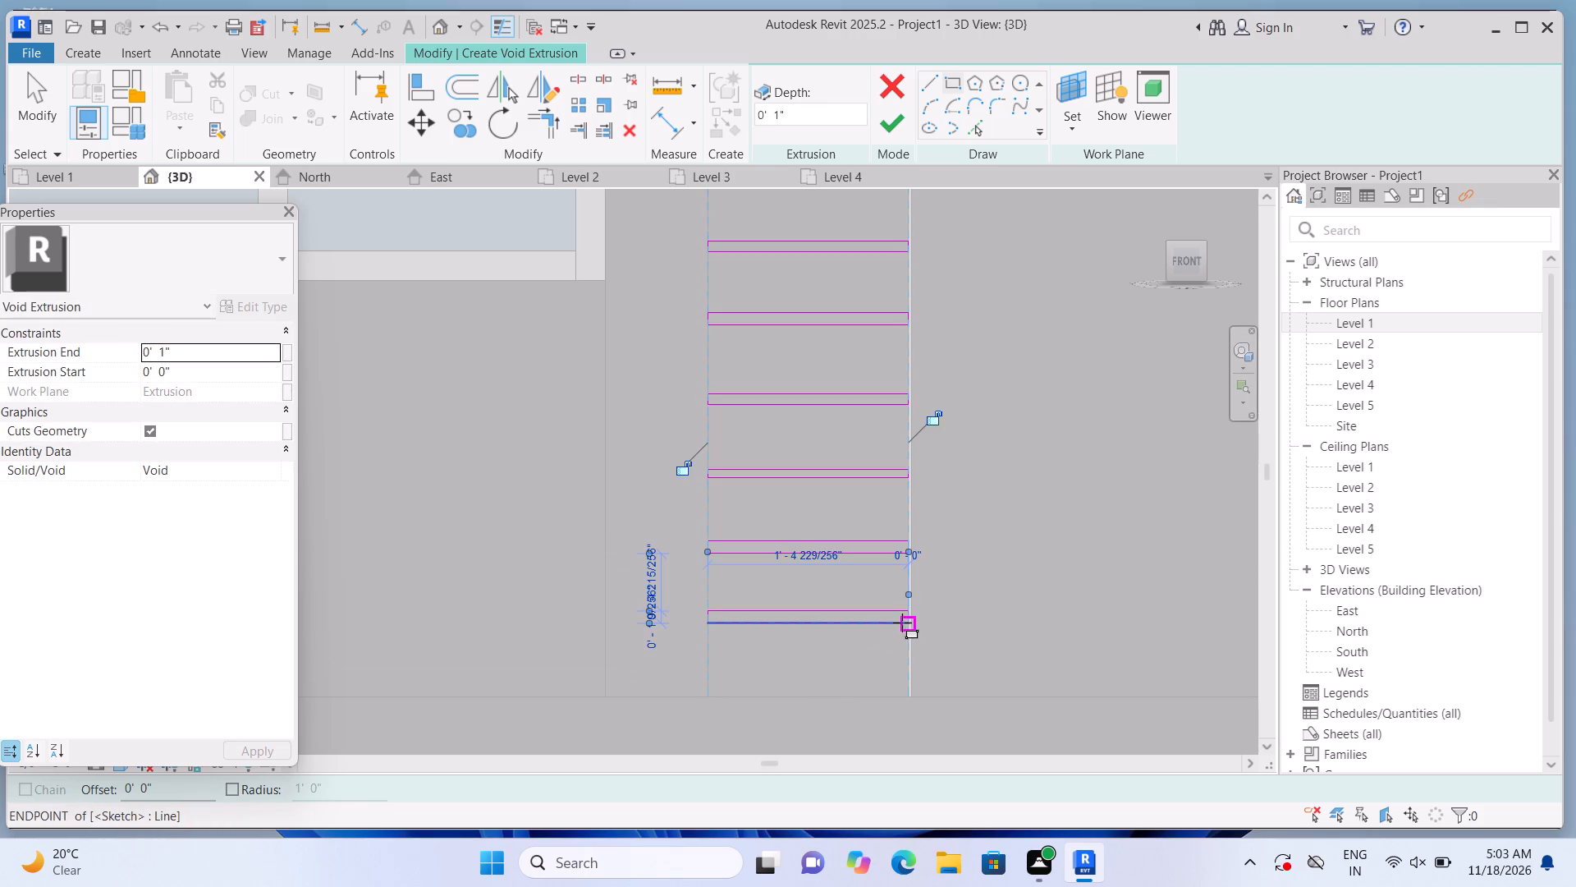
{"action": "key", "text": "Escape"}
Sketch two narrow horizontal rectangles about 4' 2" wide below the short top groove, between the upper balcony door and the central windows.
{"action": "scroll", "coordinate": [904, 623], "scroll_direction": "down", "scroll_amount": 15}
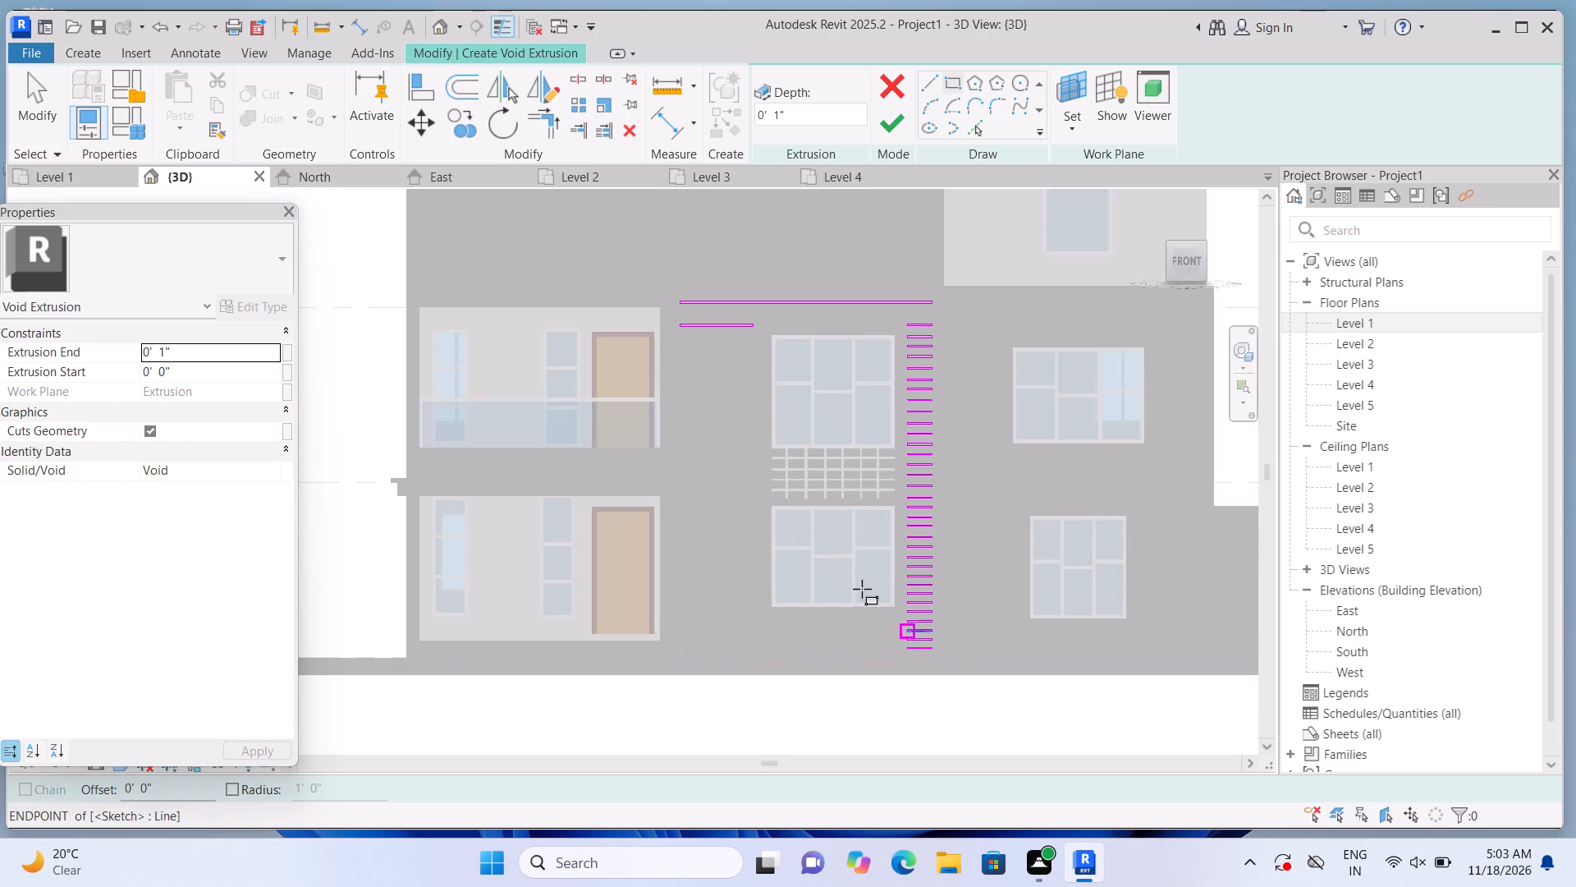
{"action": "scroll", "coordinate": [762, 384], "scroll_direction": "up", "scroll_amount": 4}
{"action": "scroll", "coordinate": [683, 338], "scroll_direction": "up", "scroll_amount": 2}
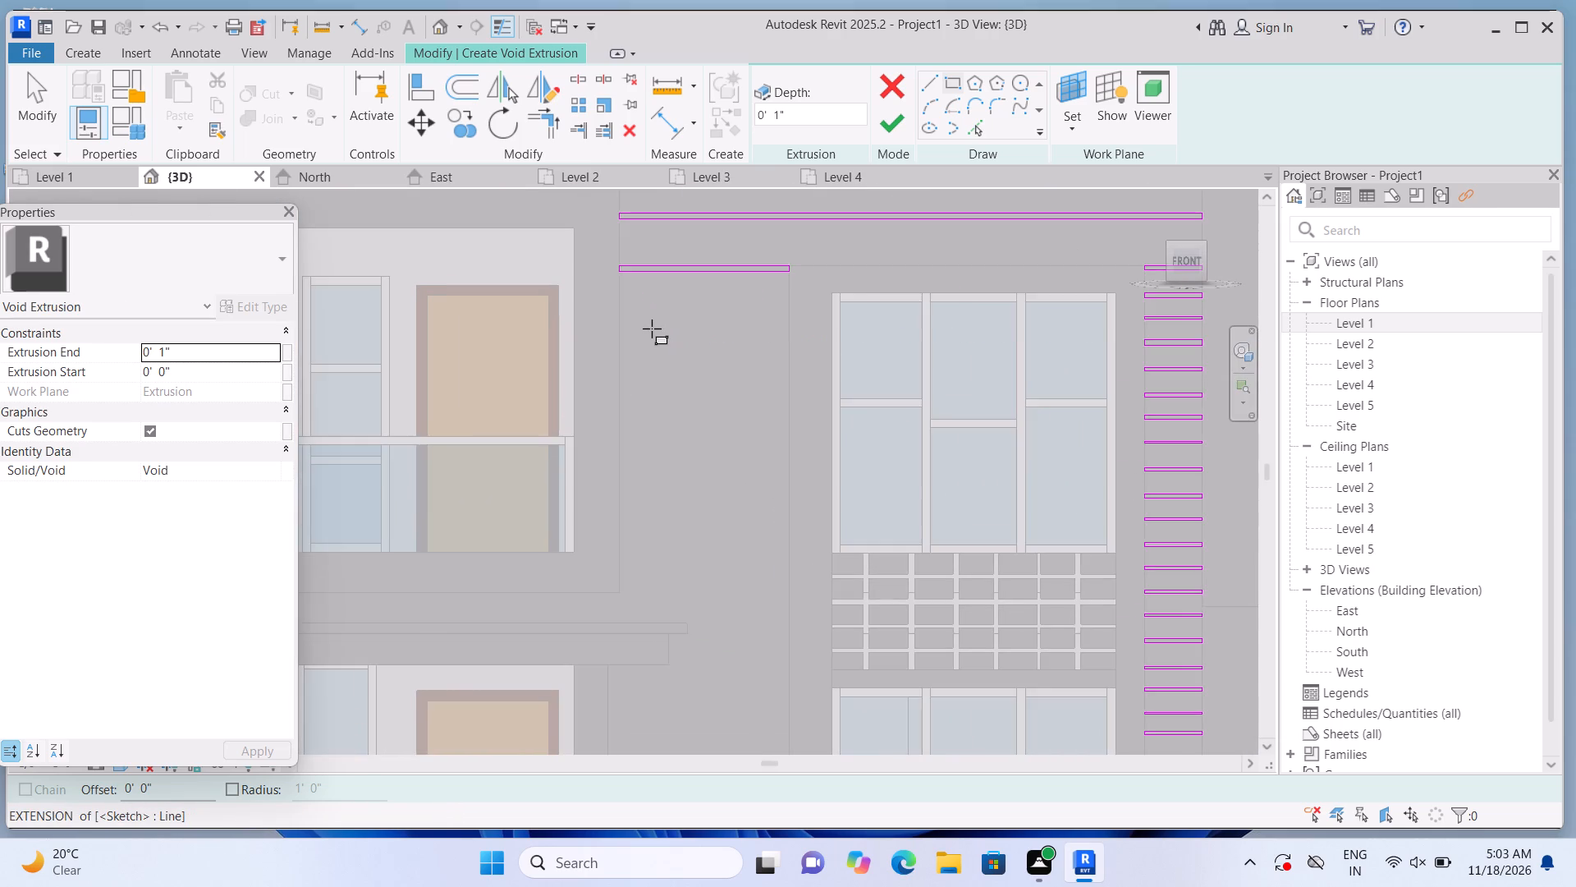
{"action": "scroll", "coordinate": [652, 329], "scroll_direction": "up", "scroll_amount": 1}
{"action": "left_click", "coordinate": [621, 312]}
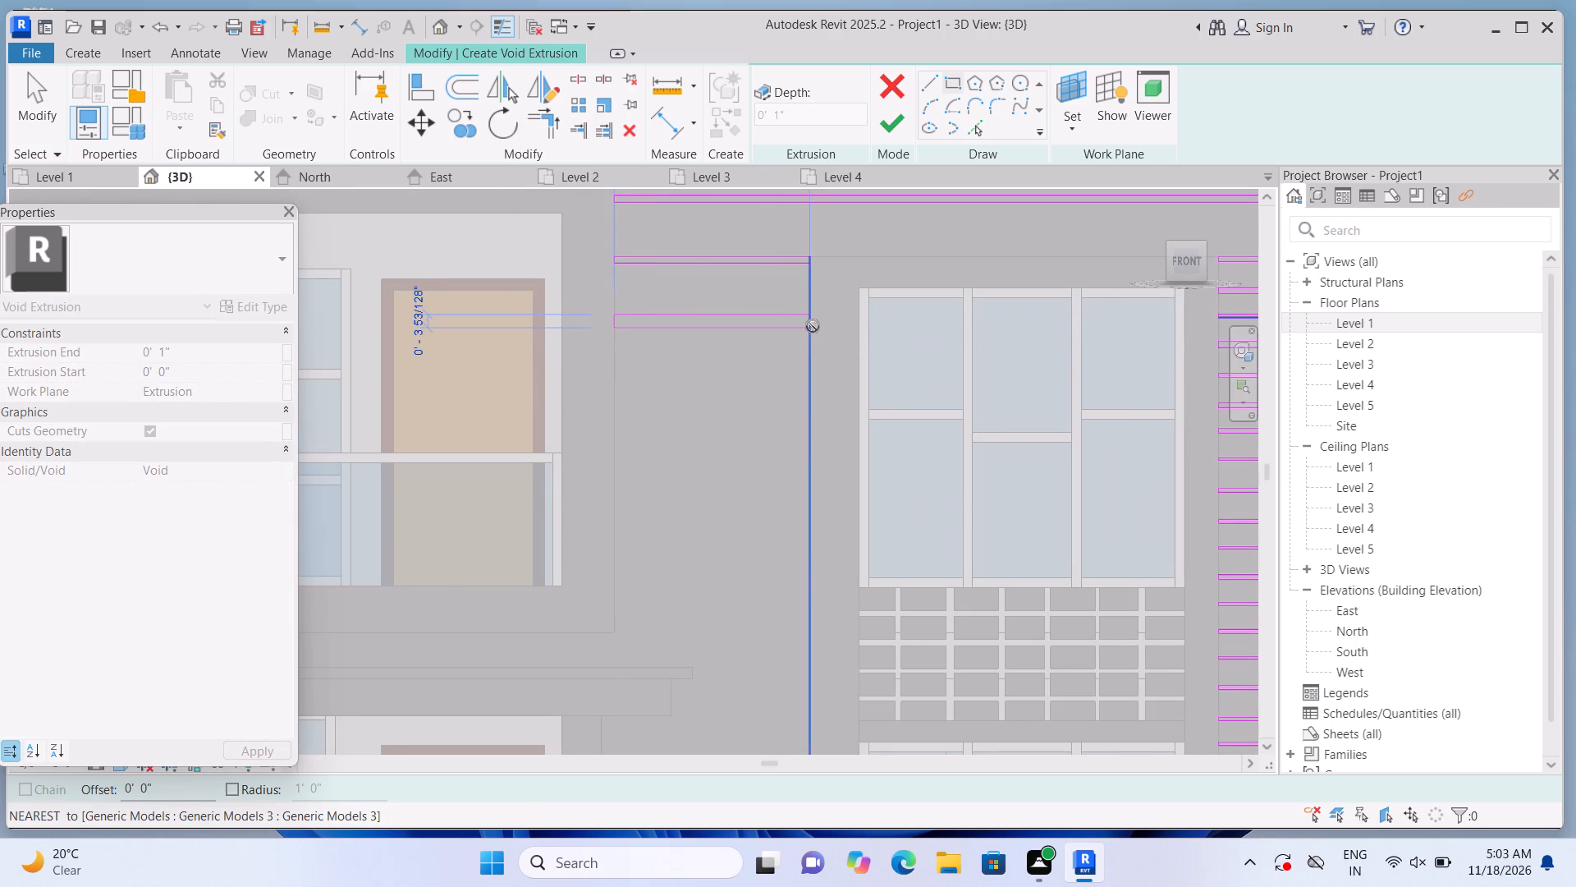
{"action": "scroll", "coordinate": [813, 323], "scroll_direction": "up", "scroll_amount": 4}
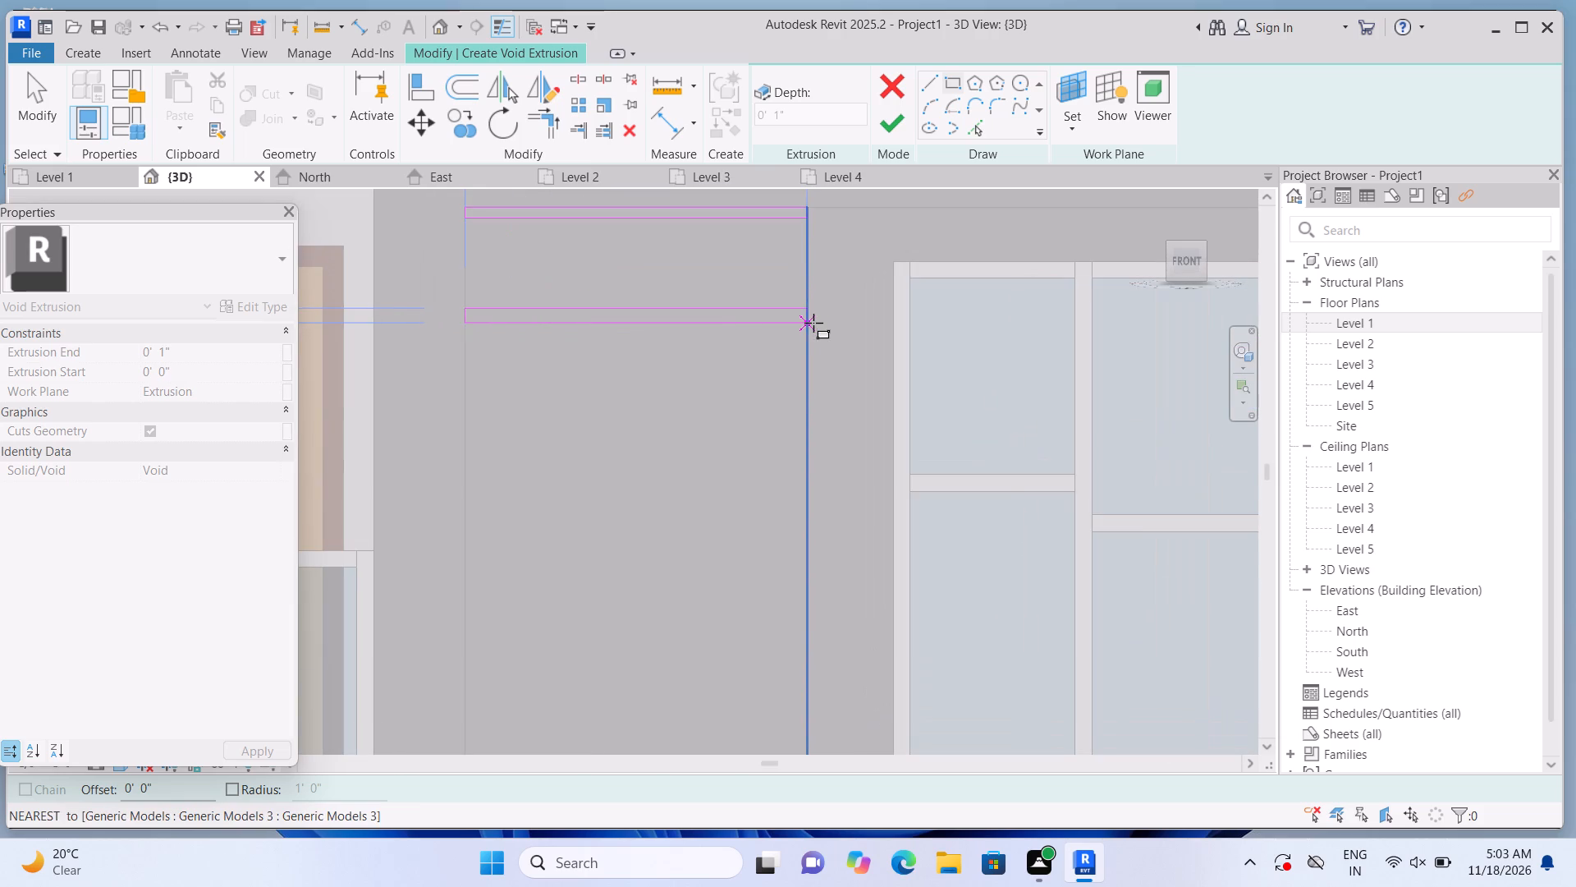
{"action": "left_click", "coordinate": [813, 323]}
{"action": "key", "text": "Escape"}
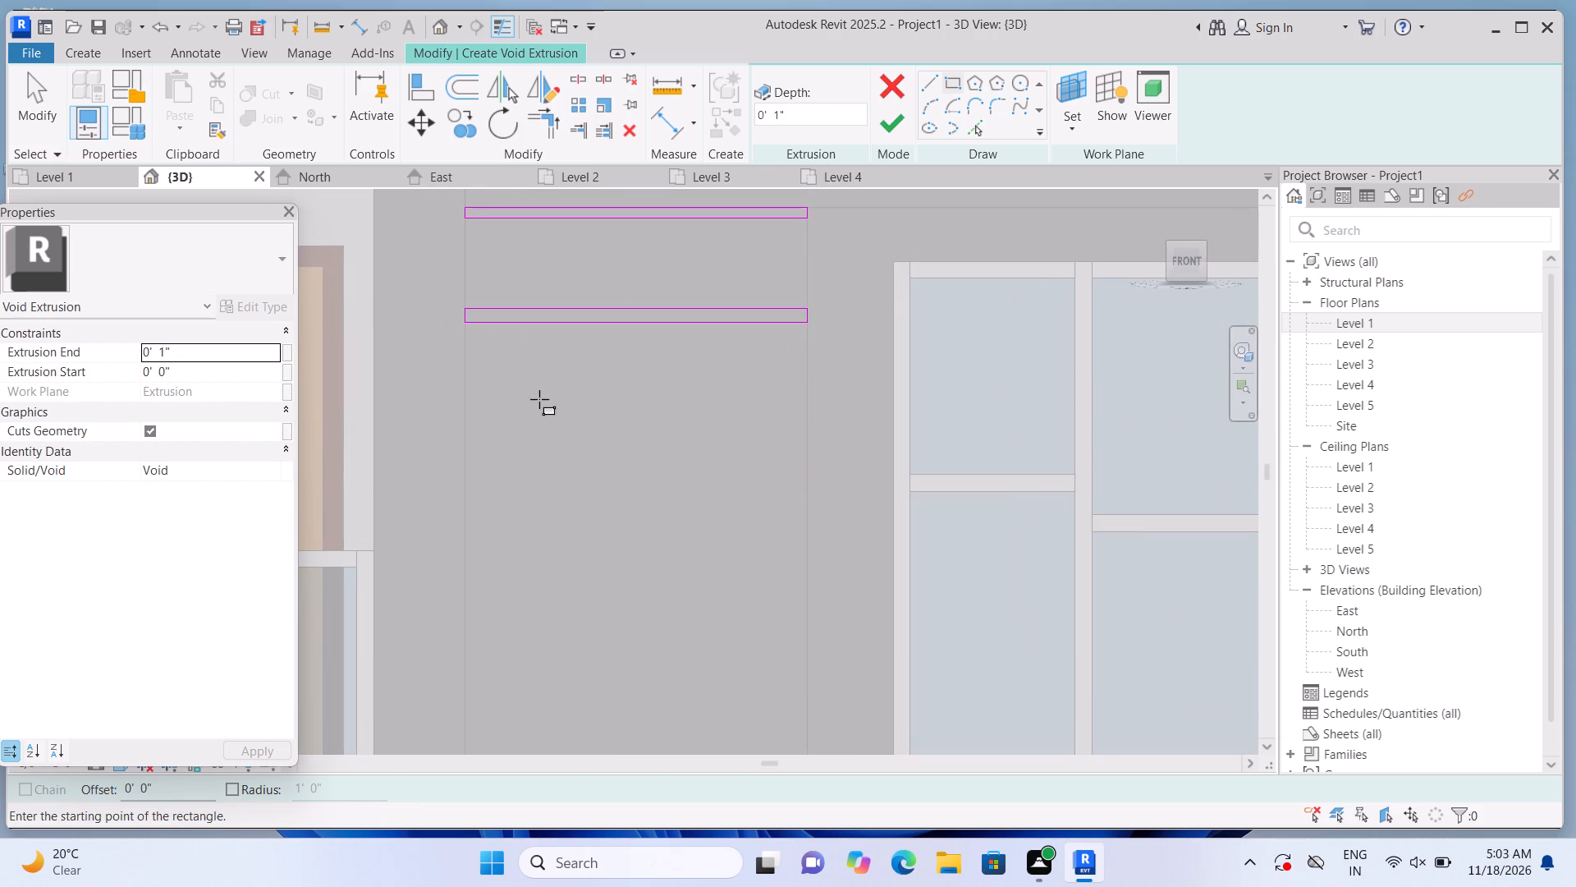
{"action": "left_click", "coordinate": [473, 405]}
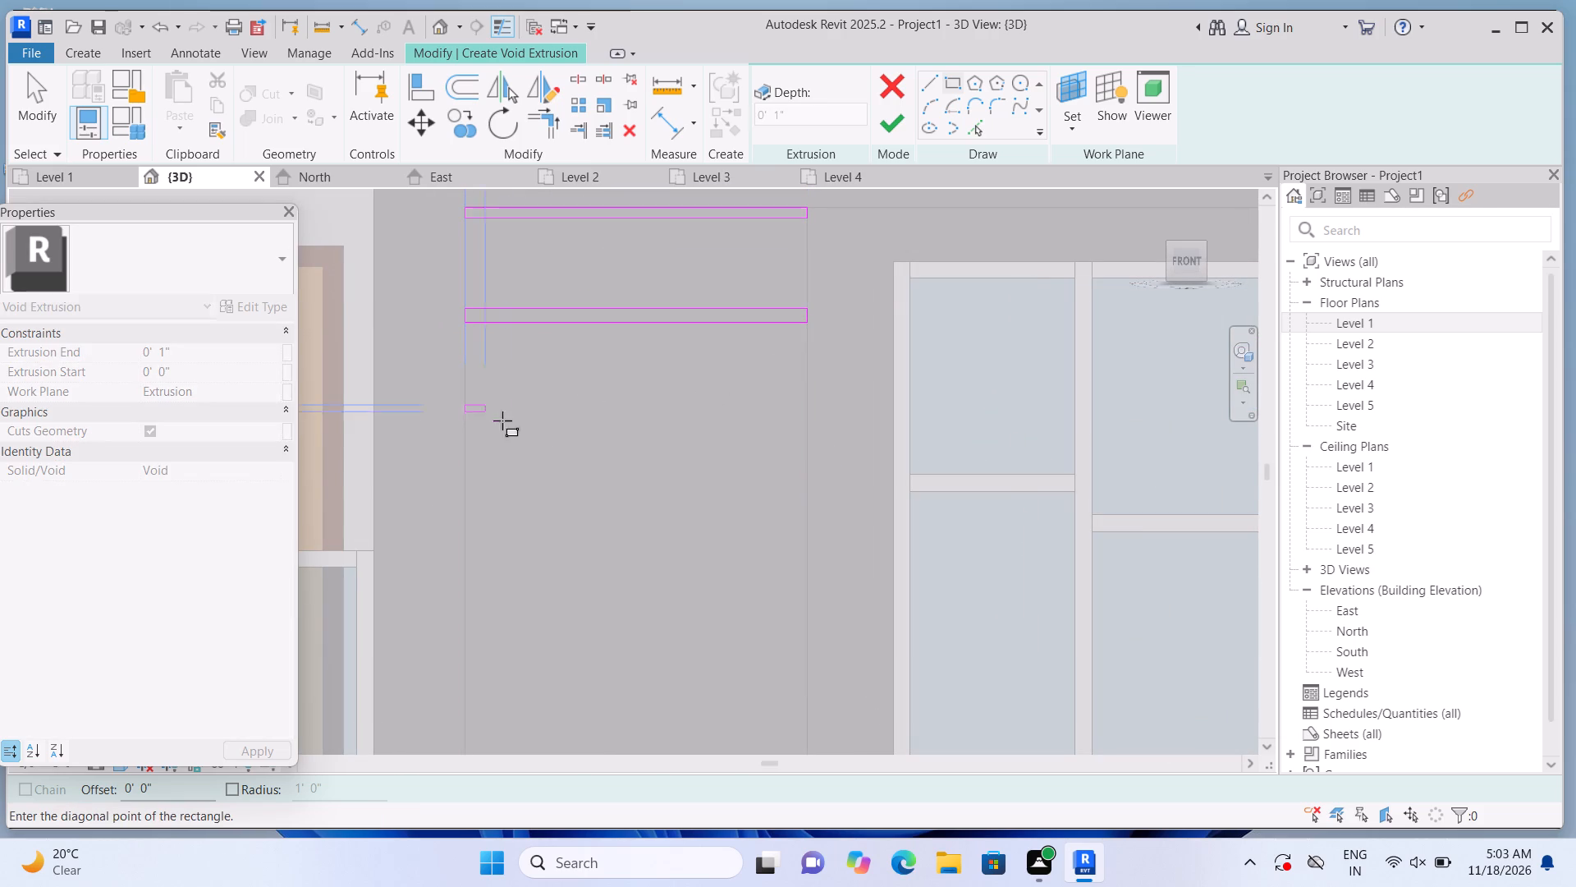
{"action": "left_click", "coordinate": [803, 417]}
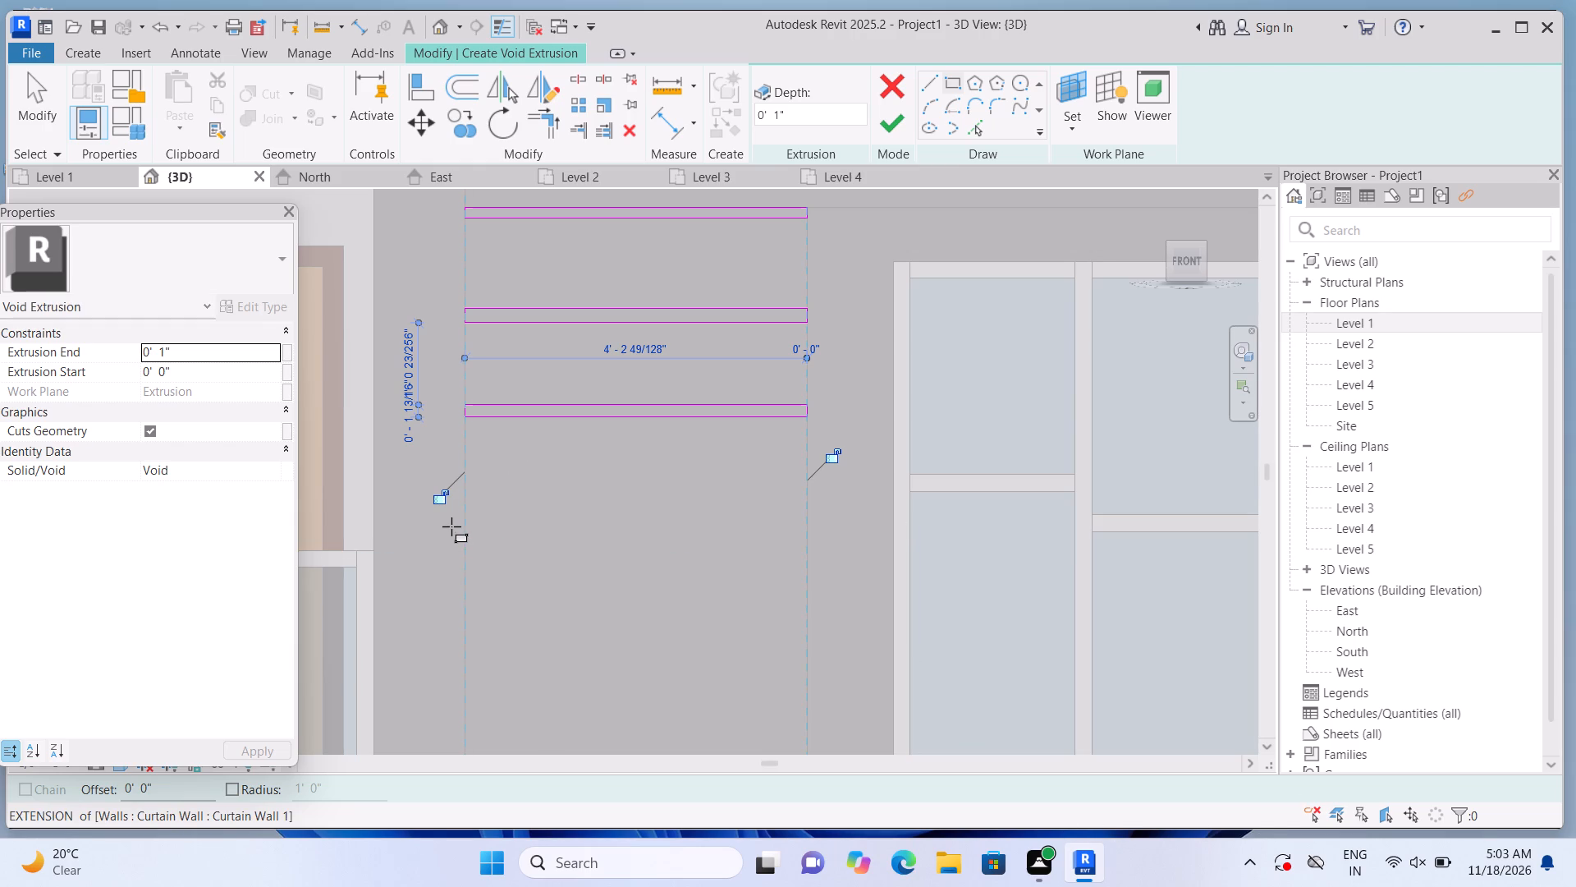
{"action": "key", "text": "Escape"}
Continue down this wider strip with four more narrow horizontal rectangles about 4' 2" wide, ending a little above the upper doorway's bottom.
{"action": "left_click", "coordinate": [469, 478]}
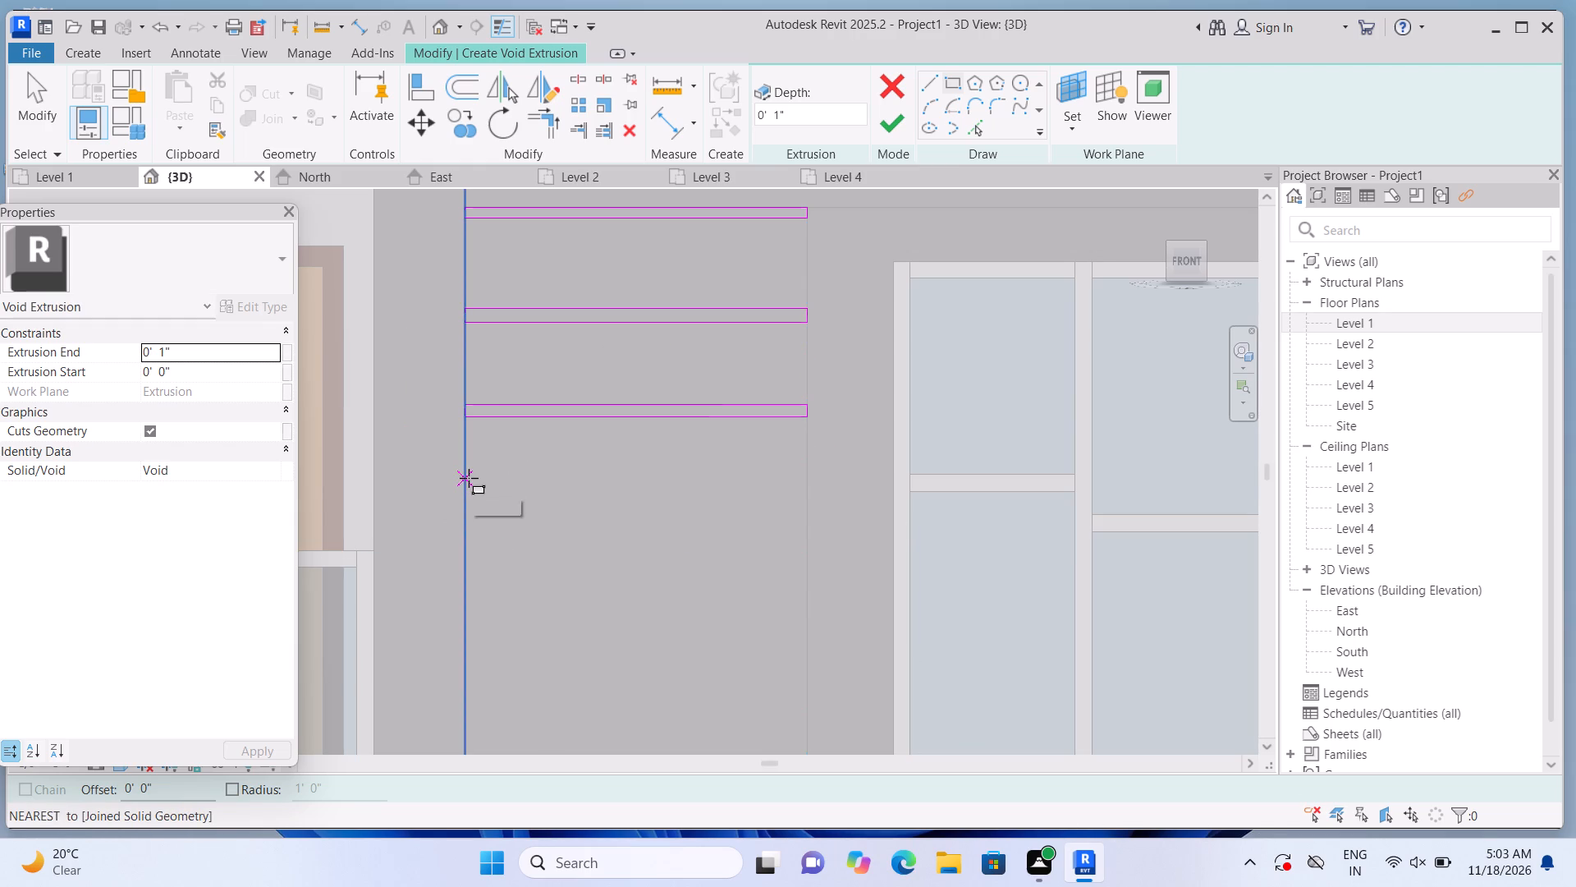
{"action": "left_click", "coordinate": [809, 489]}
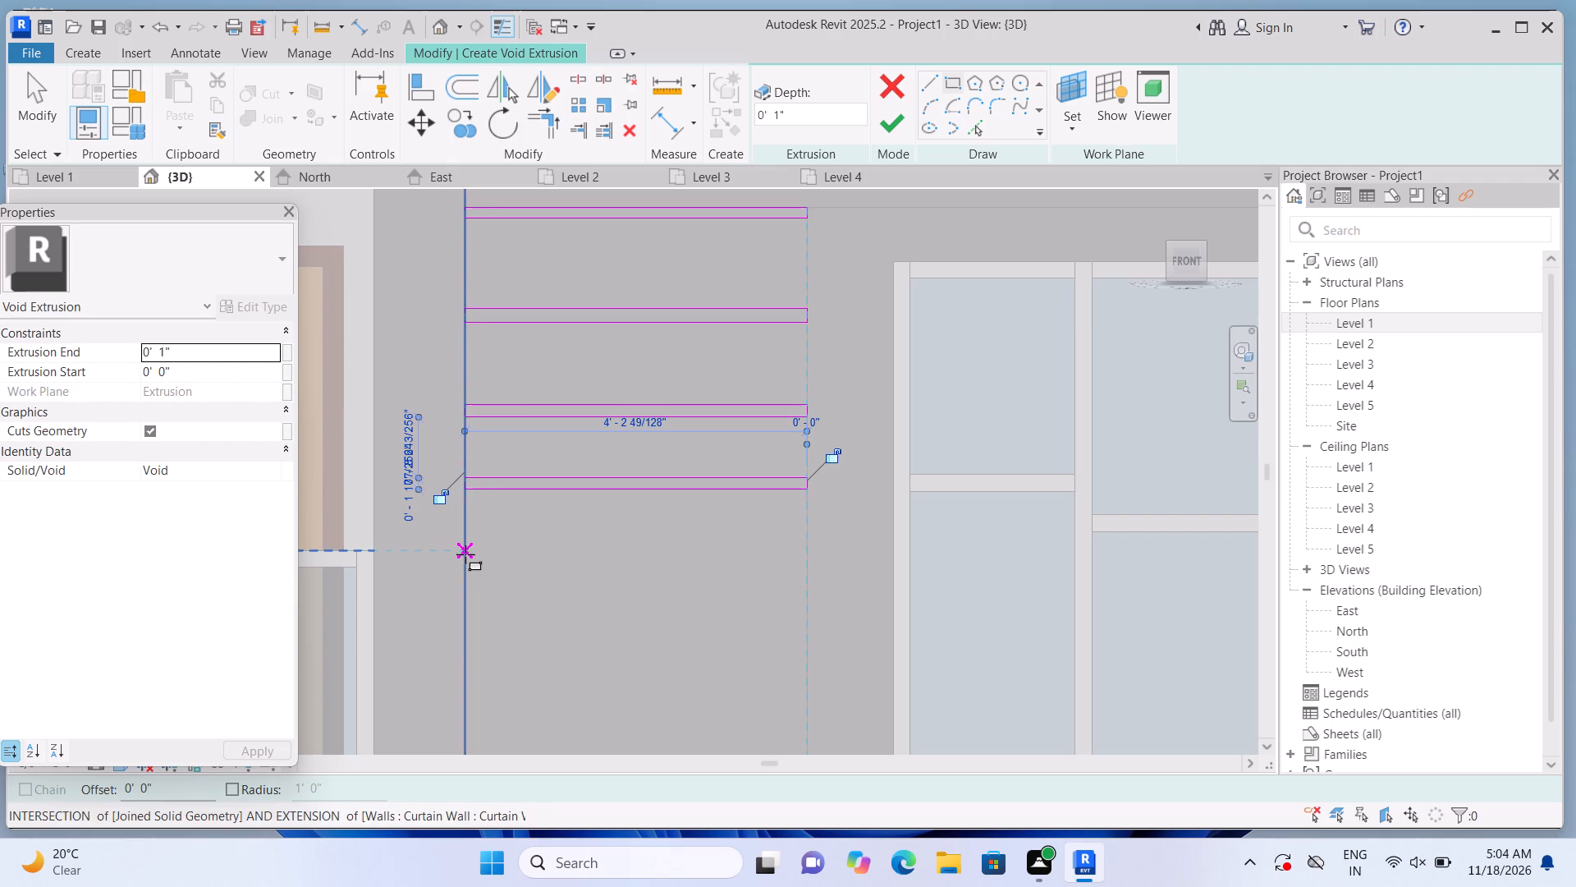
{"action": "left_click", "coordinate": [465, 554]}
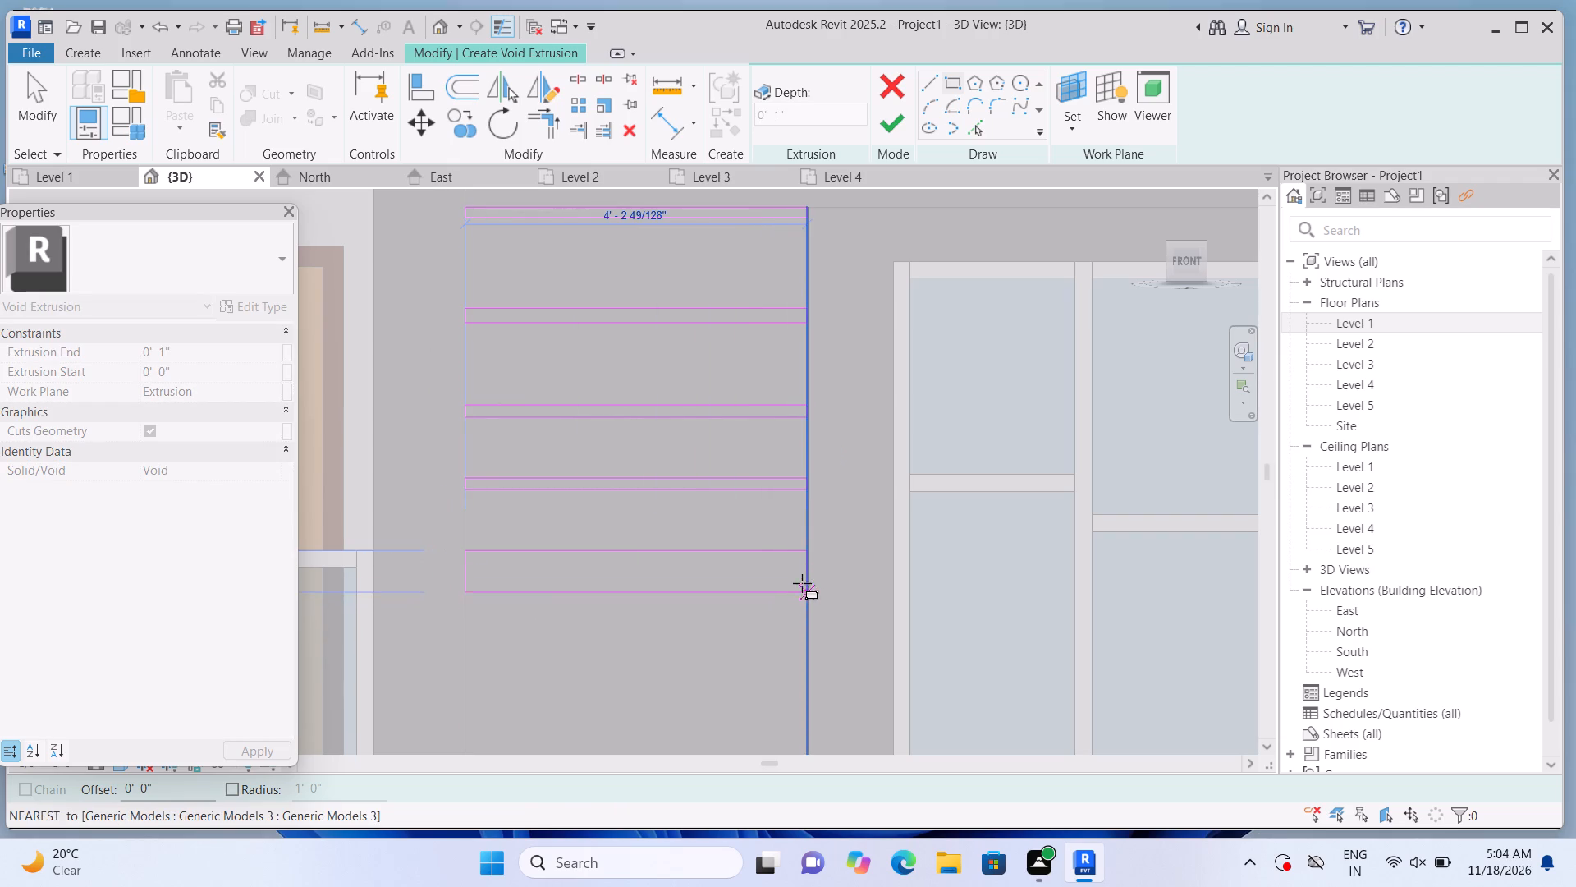
{"action": "left_click", "coordinate": [804, 563]}
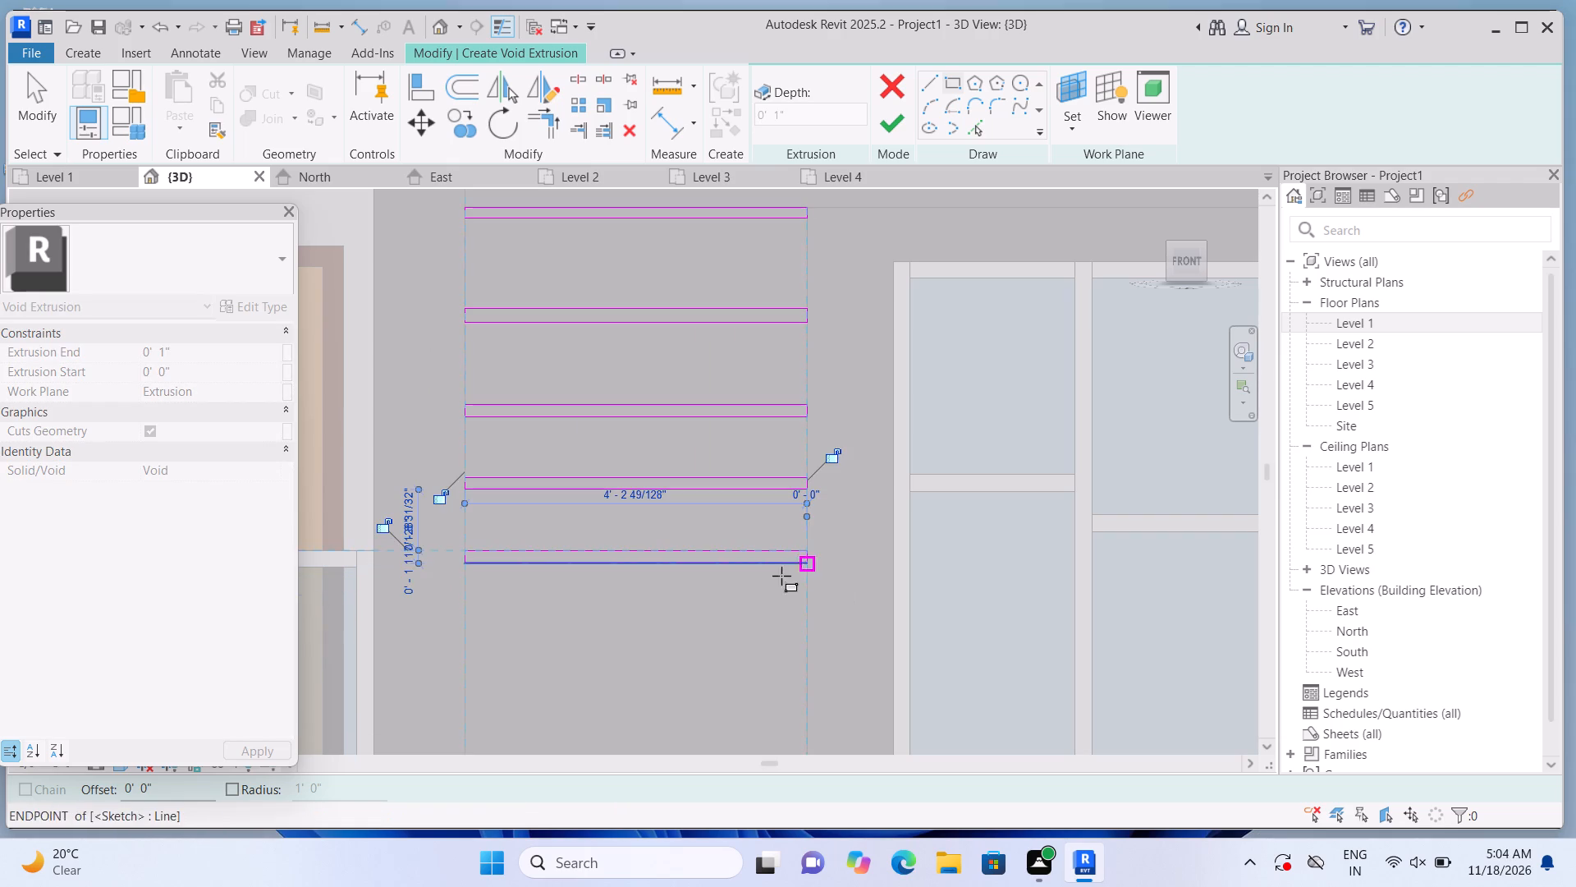
{"action": "middle_click_drag", "start_coordinate": [690, 609], "coordinate": [724, 353]}
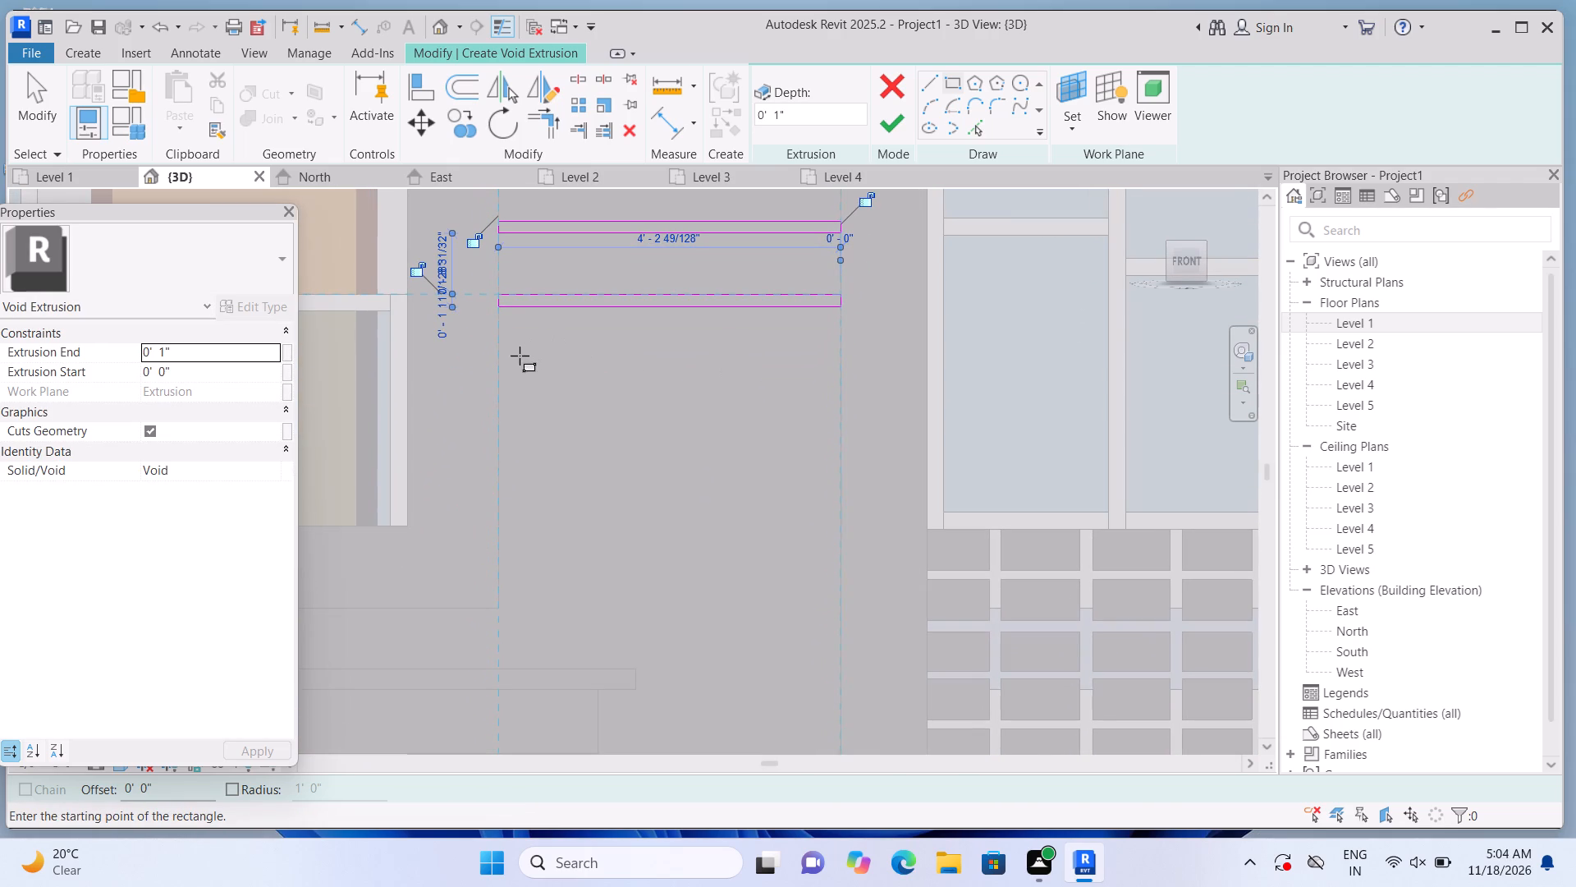
{"action": "left_click", "coordinate": [506, 375]}
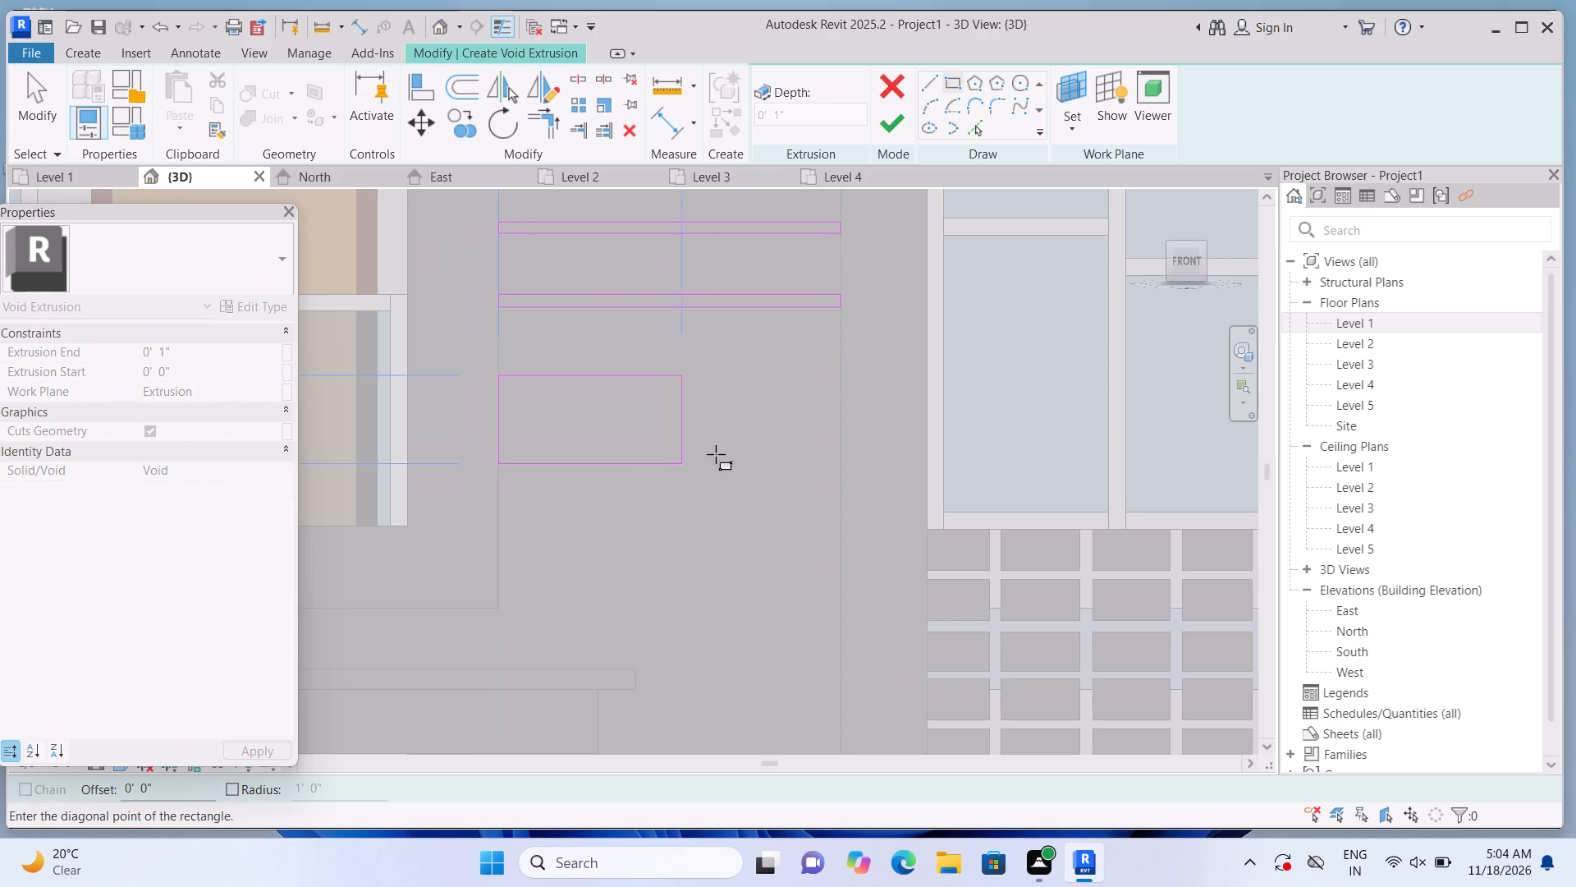
{"action": "left_click", "coordinate": [841, 387]}
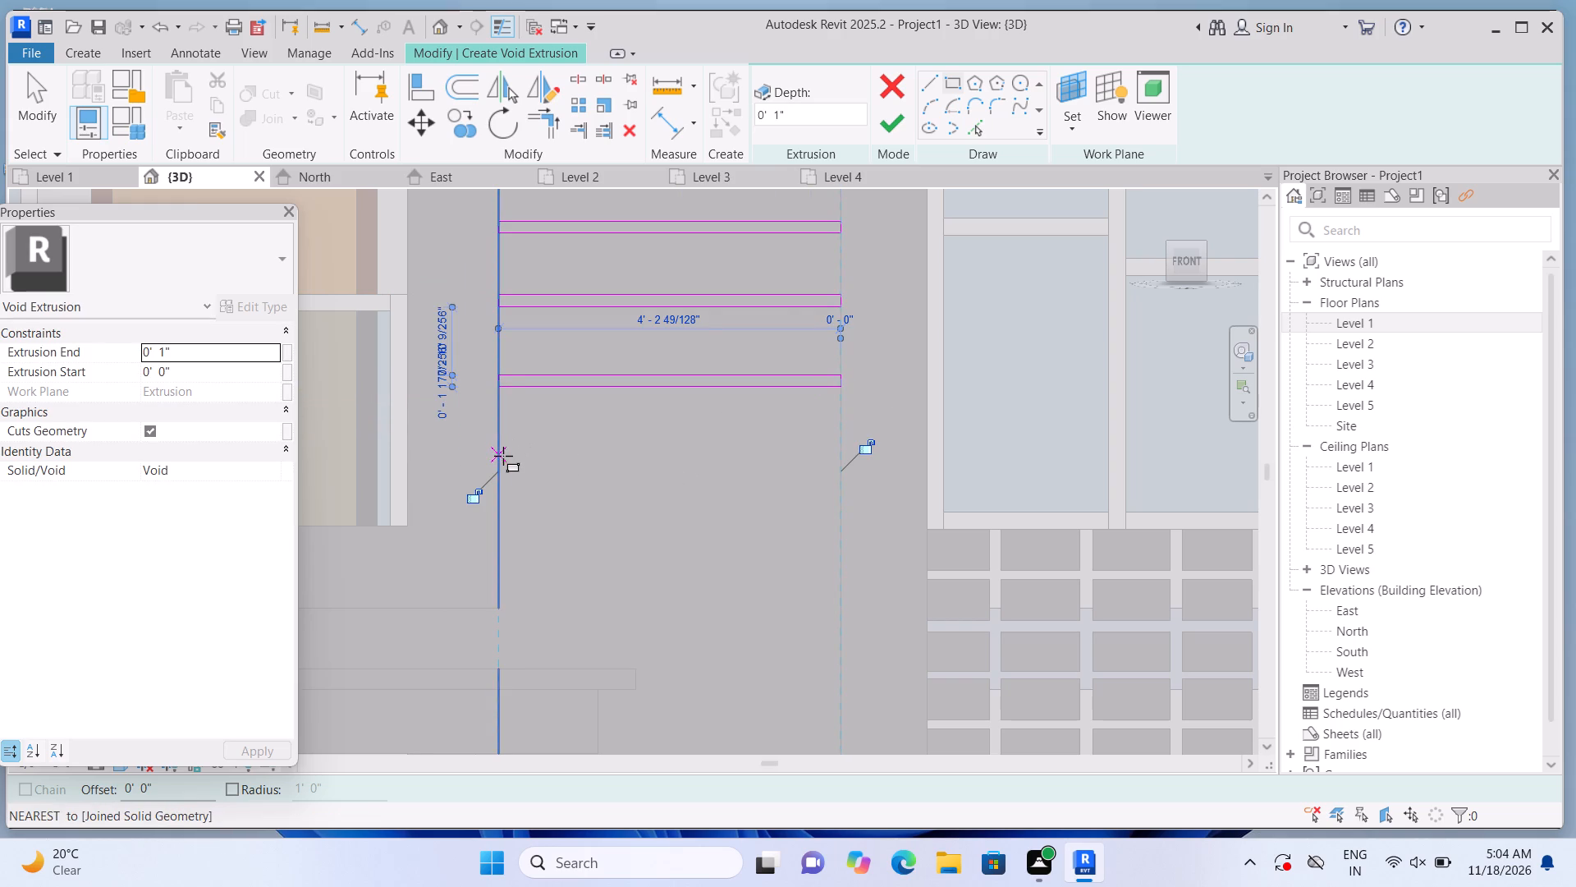
{"action": "left_click", "coordinate": [503, 457]}
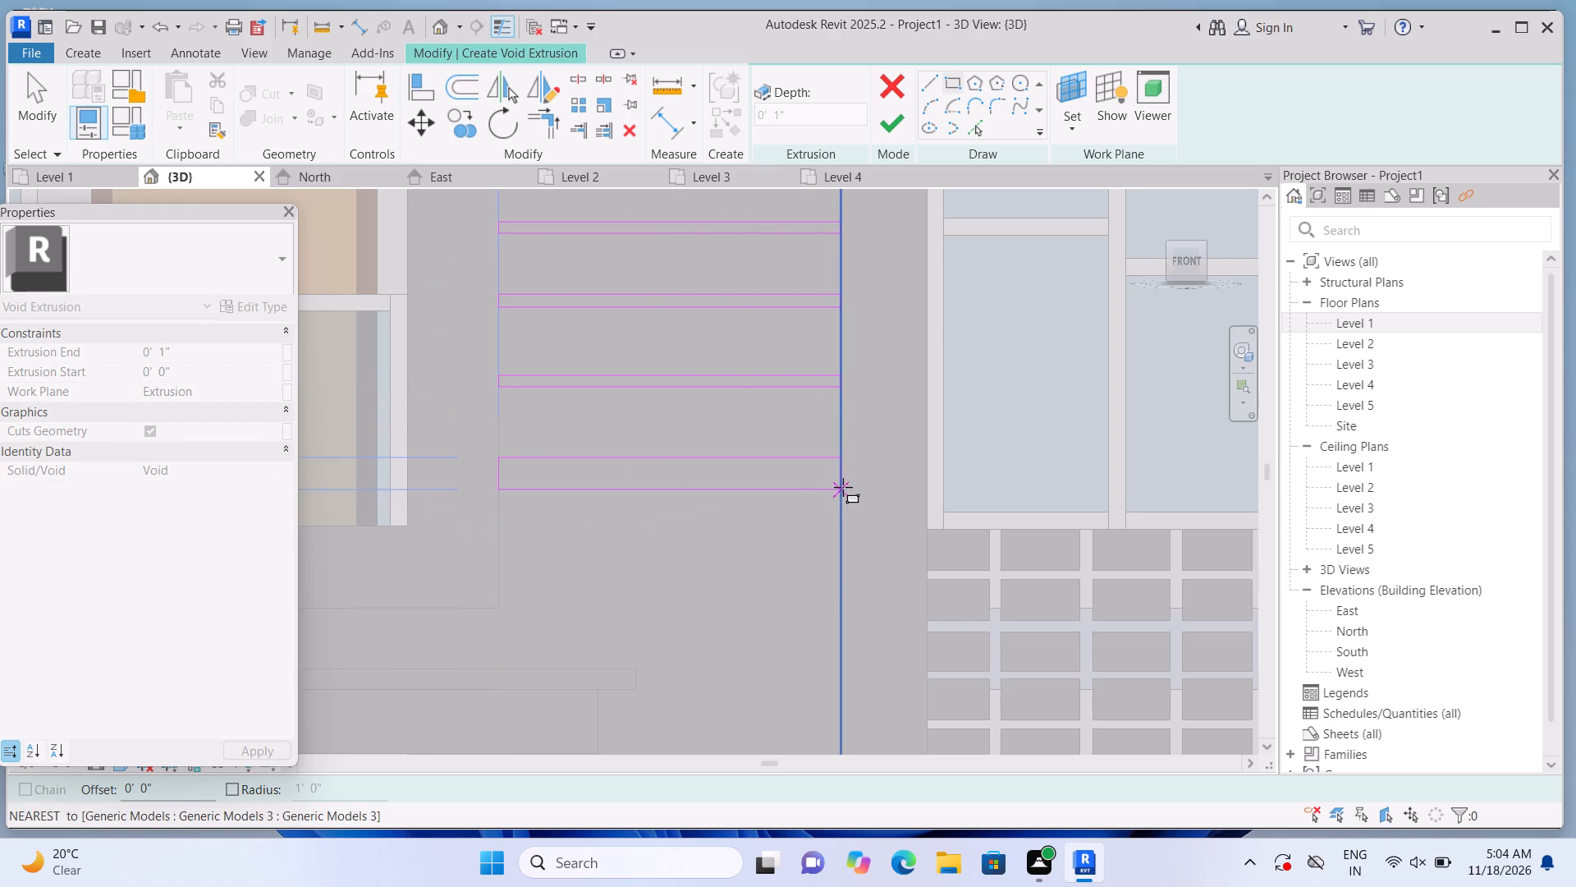
{"action": "left_click", "coordinate": [839, 470]}
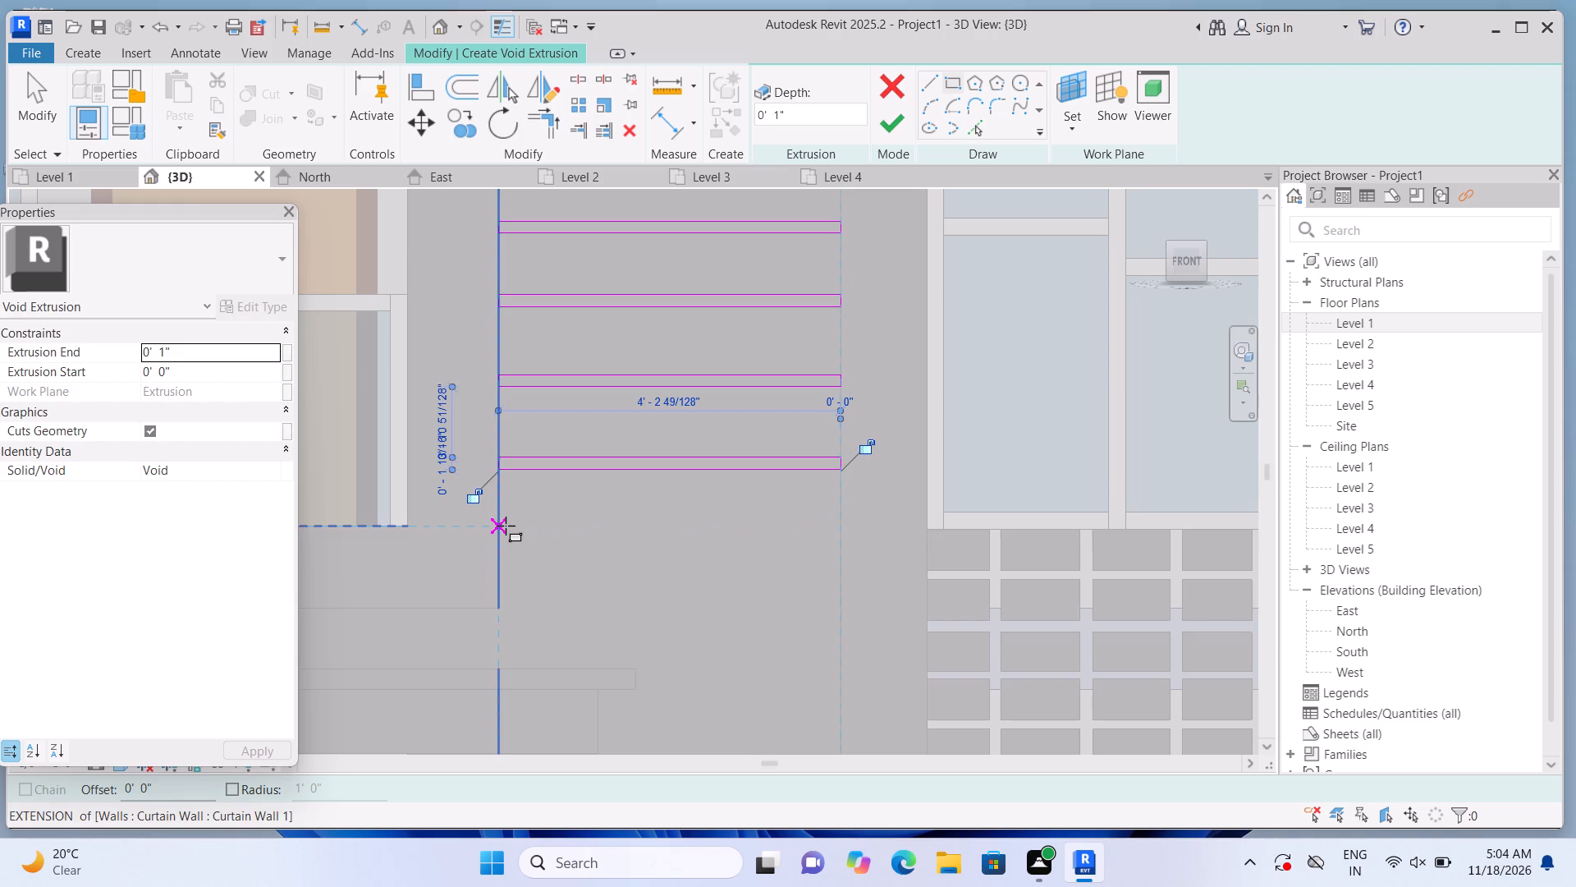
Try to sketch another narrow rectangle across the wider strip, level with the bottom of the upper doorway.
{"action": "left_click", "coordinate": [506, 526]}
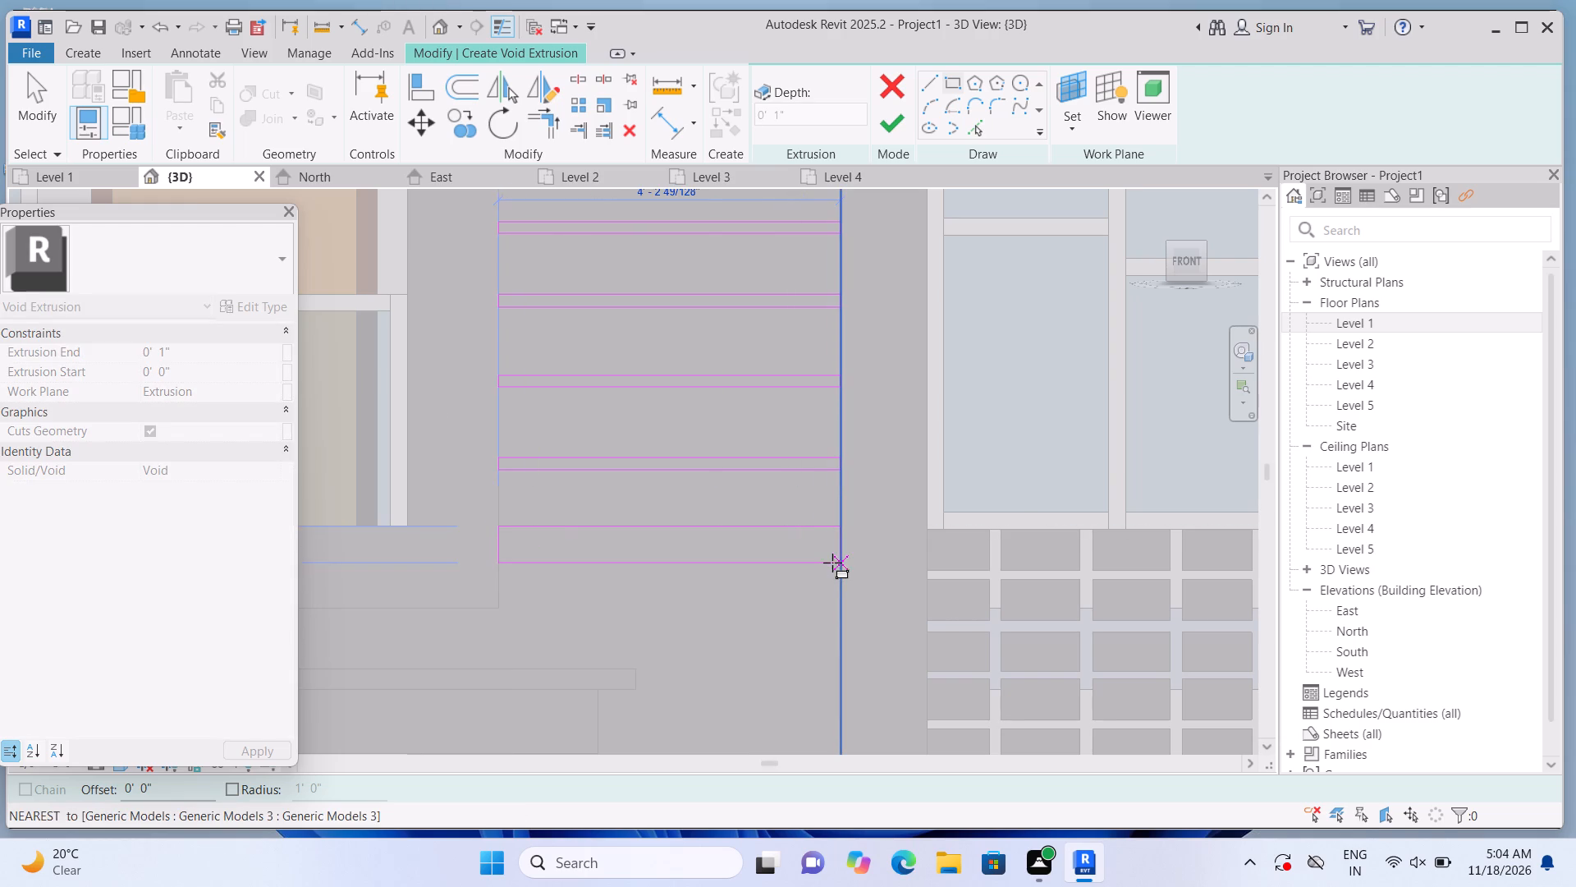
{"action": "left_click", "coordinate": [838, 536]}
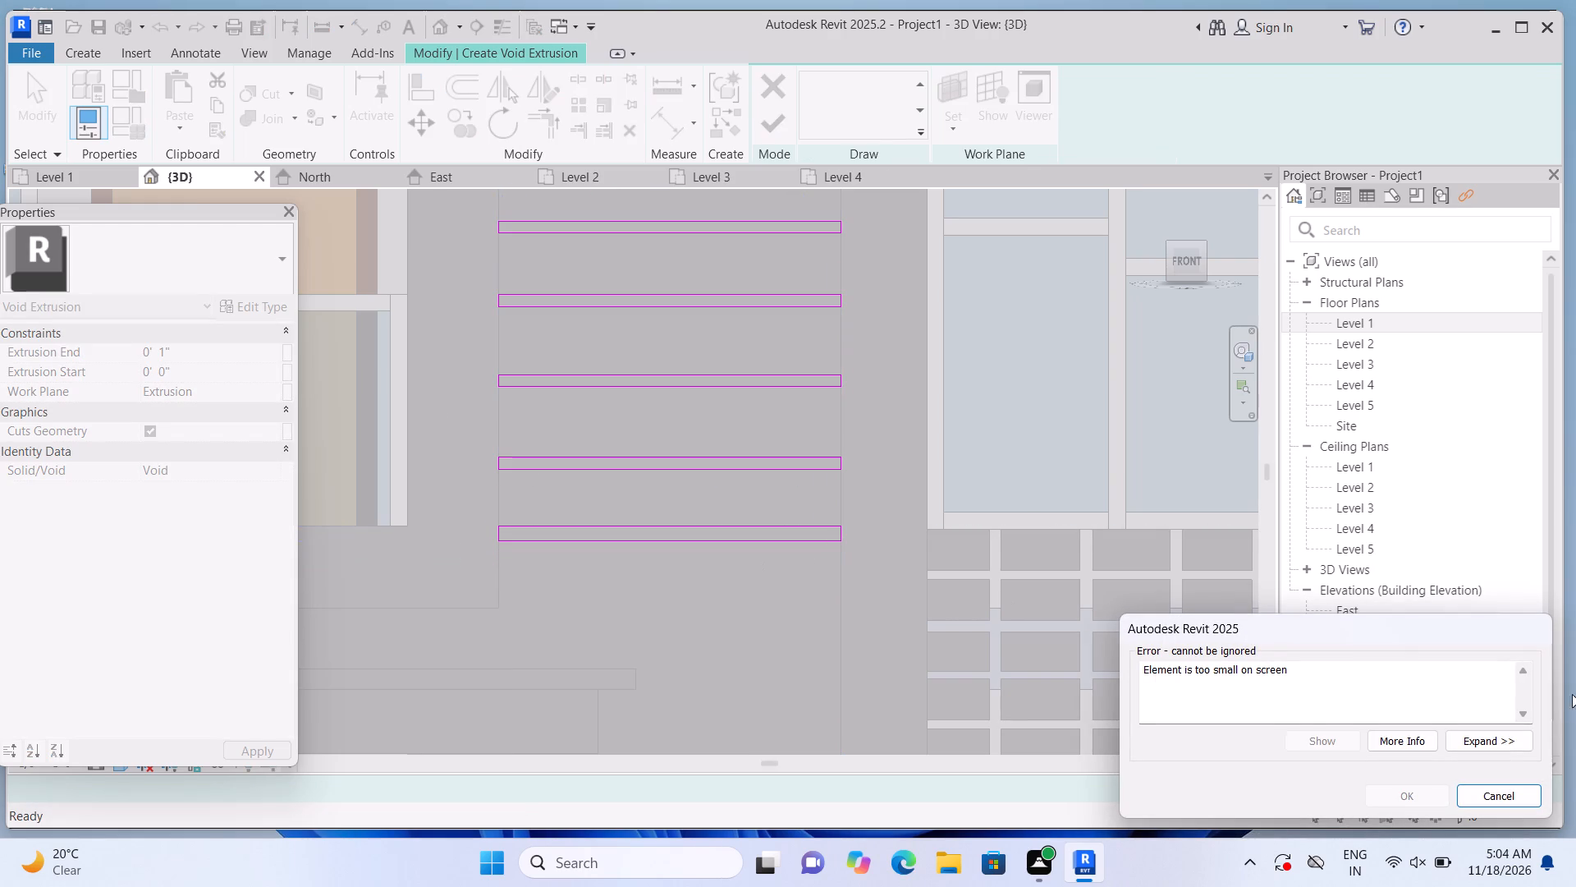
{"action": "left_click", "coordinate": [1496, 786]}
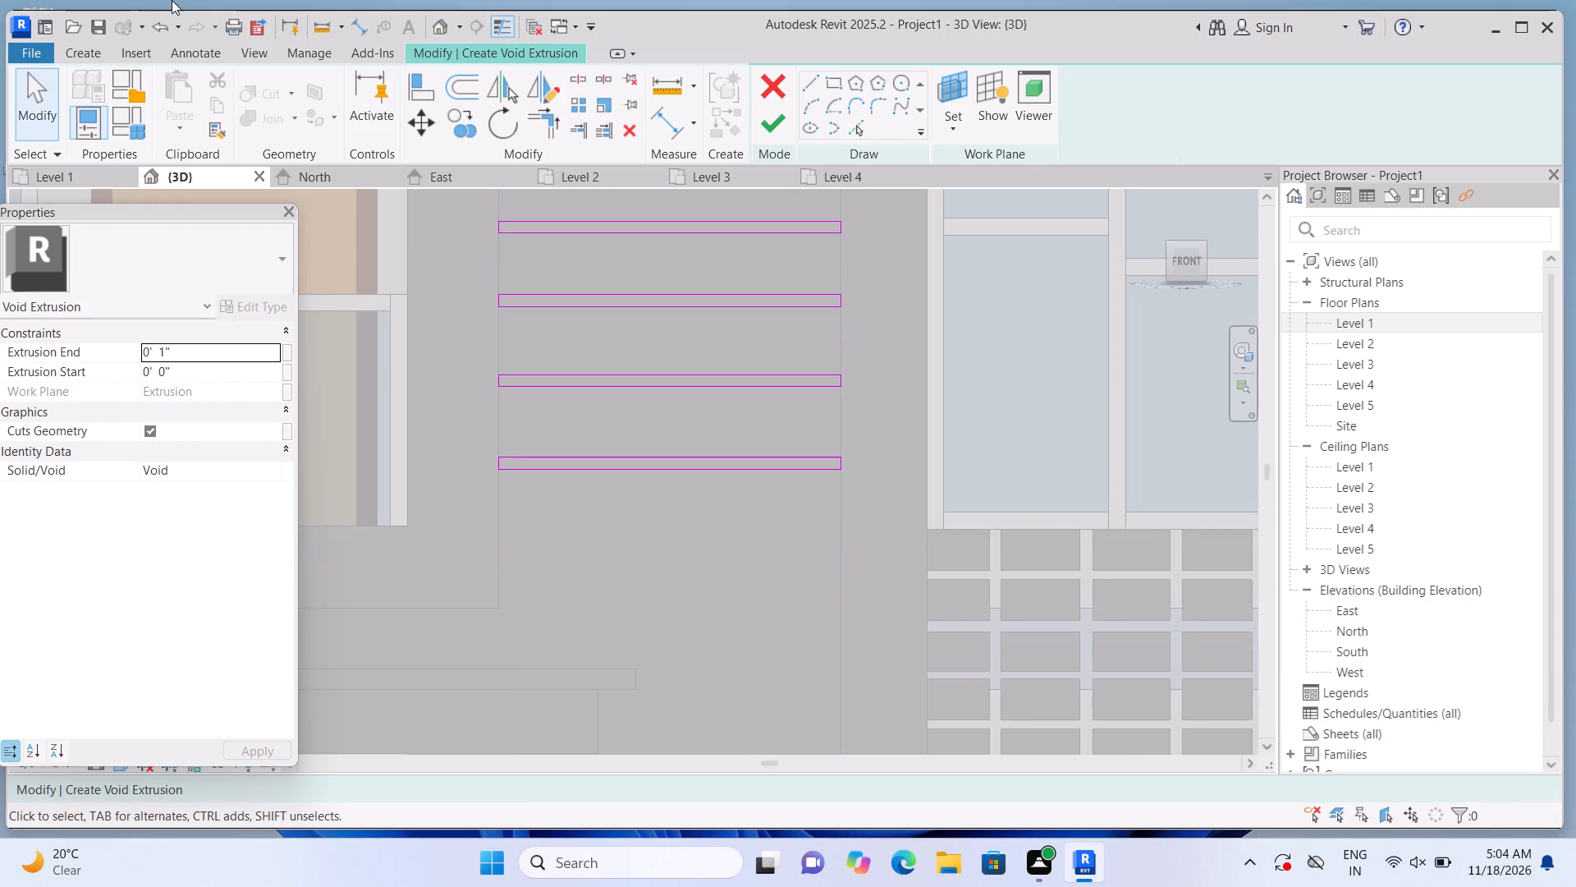
Sketch two more narrow horizontal rectangles about 4' 2" wide across the wider strip, just above the balcony slab's edge.
{"action": "left_click", "coordinate": [829, 88]}
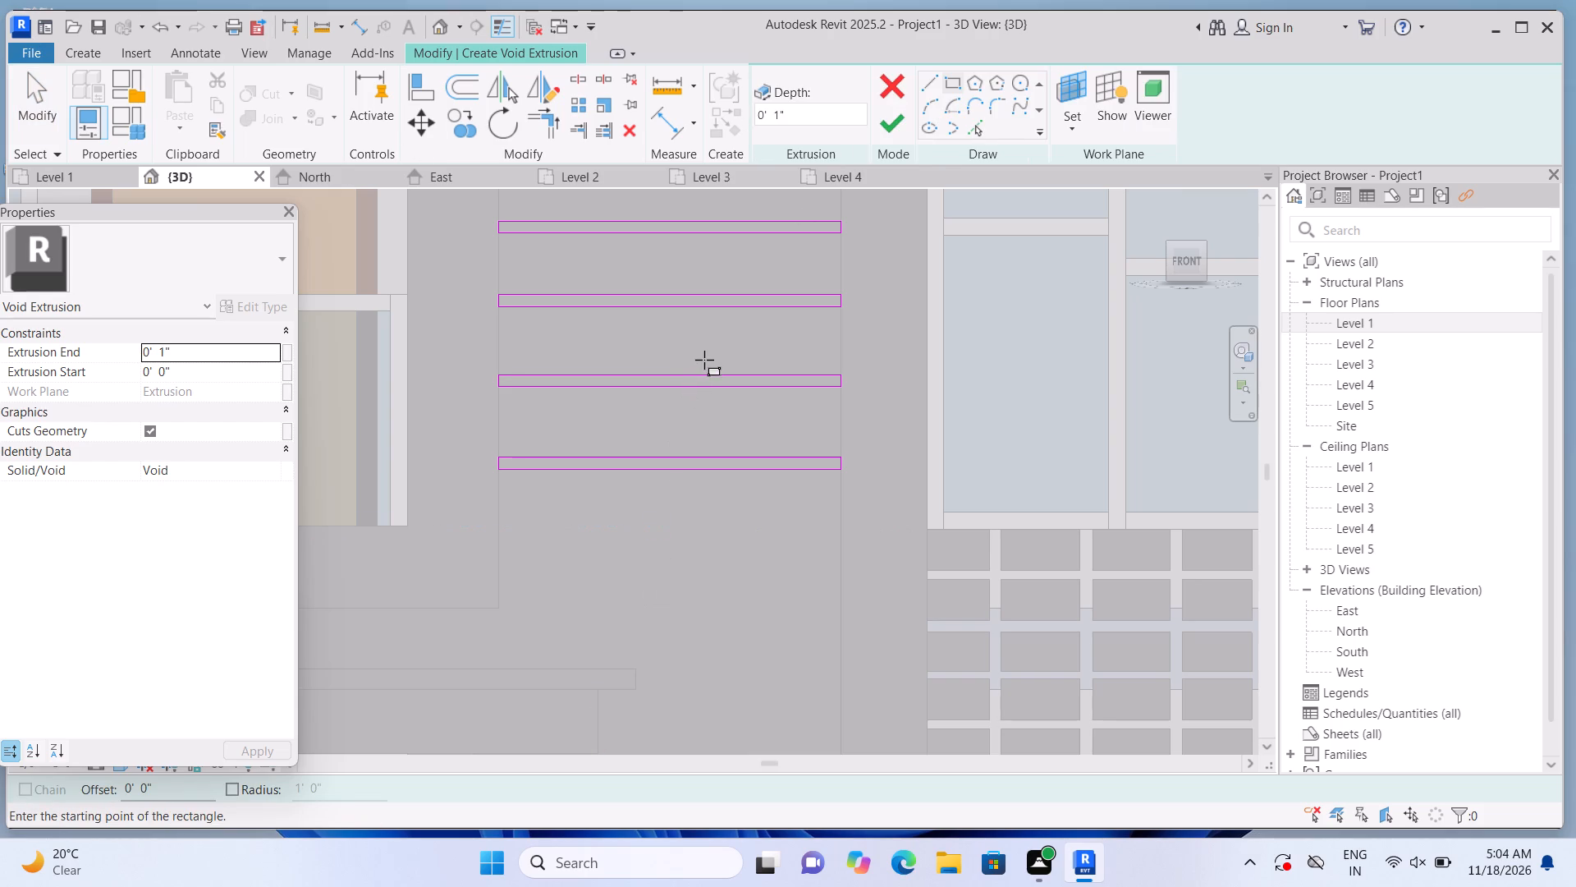
{"action": "scroll", "coordinate": [712, 348], "scroll_direction": "down", "scroll_amount": 3}
{"action": "middle_click_drag", "start_coordinate": [680, 374], "coordinate": [689, 375]}
{"action": "scroll", "coordinate": [581, 549], "scroll_direction": "up", "scroll_amount": 2}
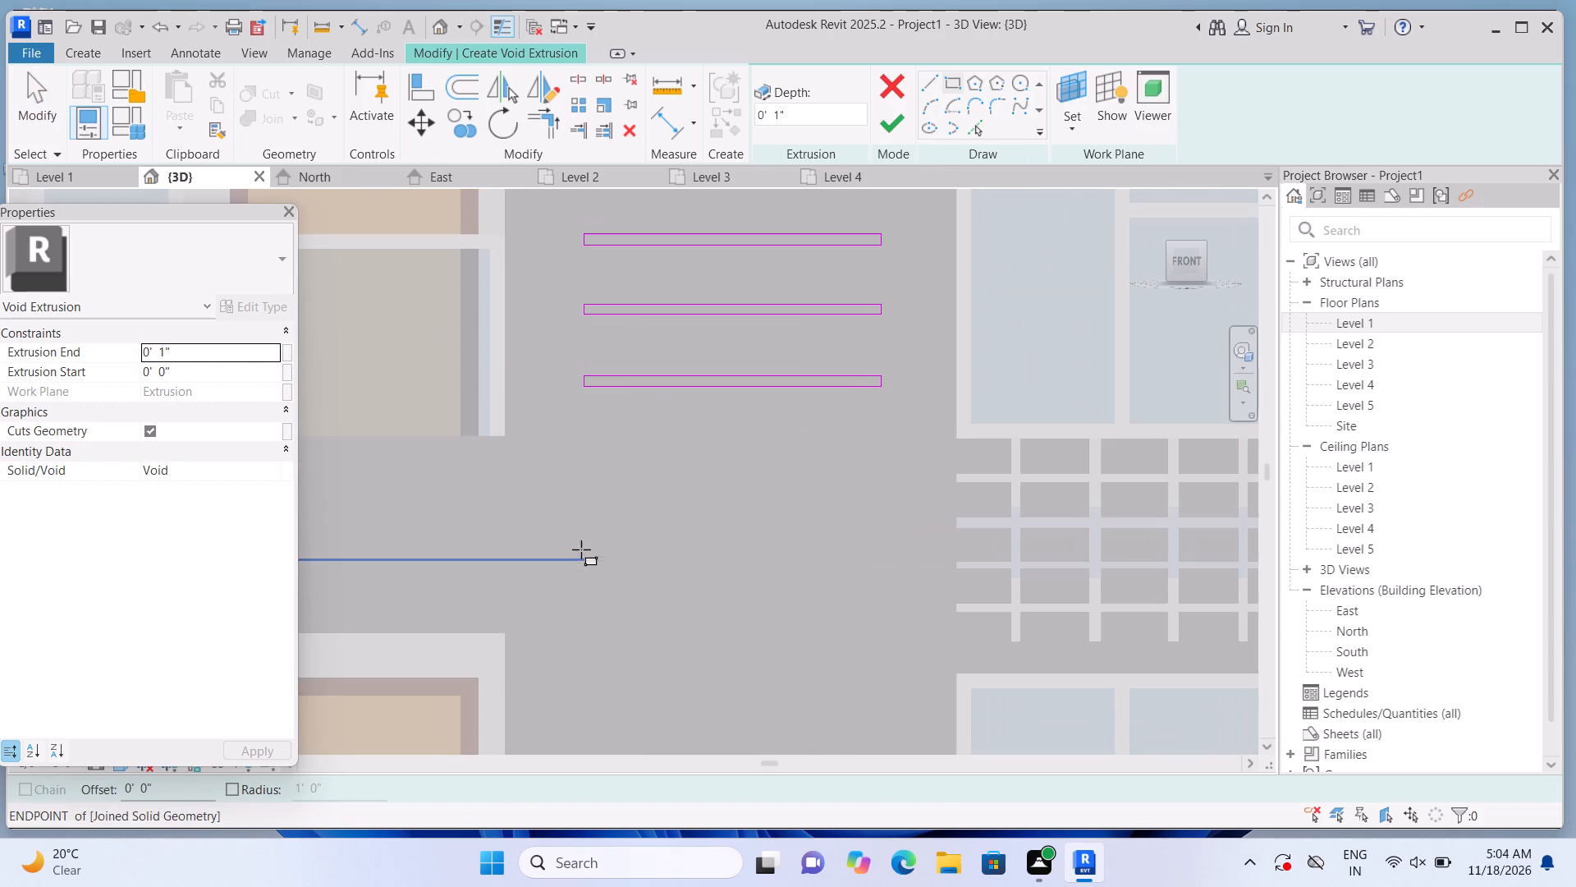
{"action": "left_click", "coordinate": [589, 503]}
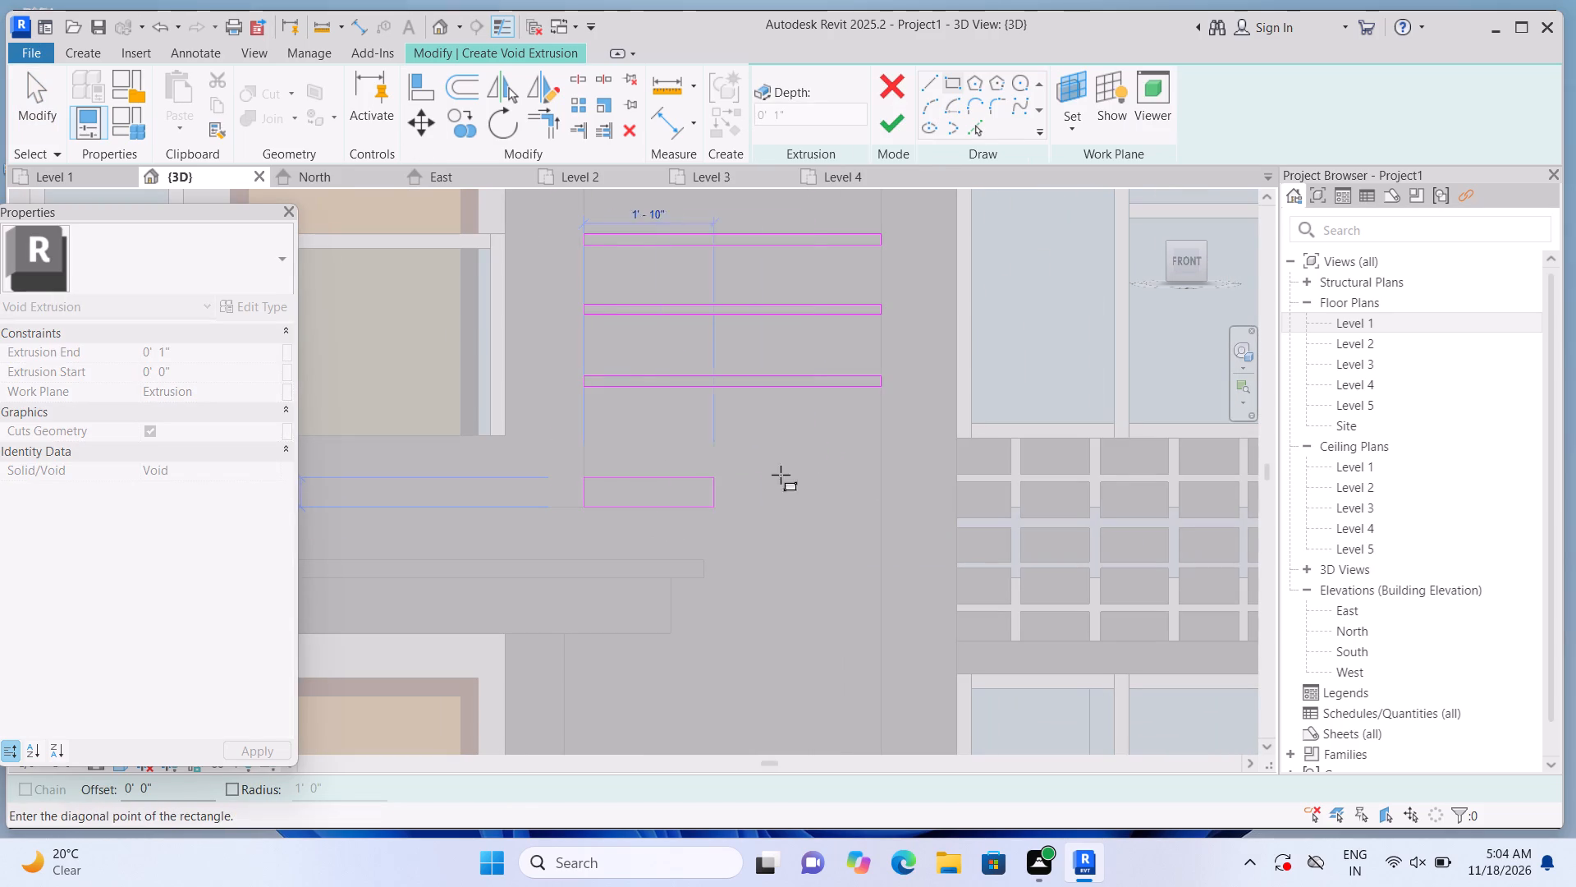
{"action": "left_click", "coordinate": [882, 496]}
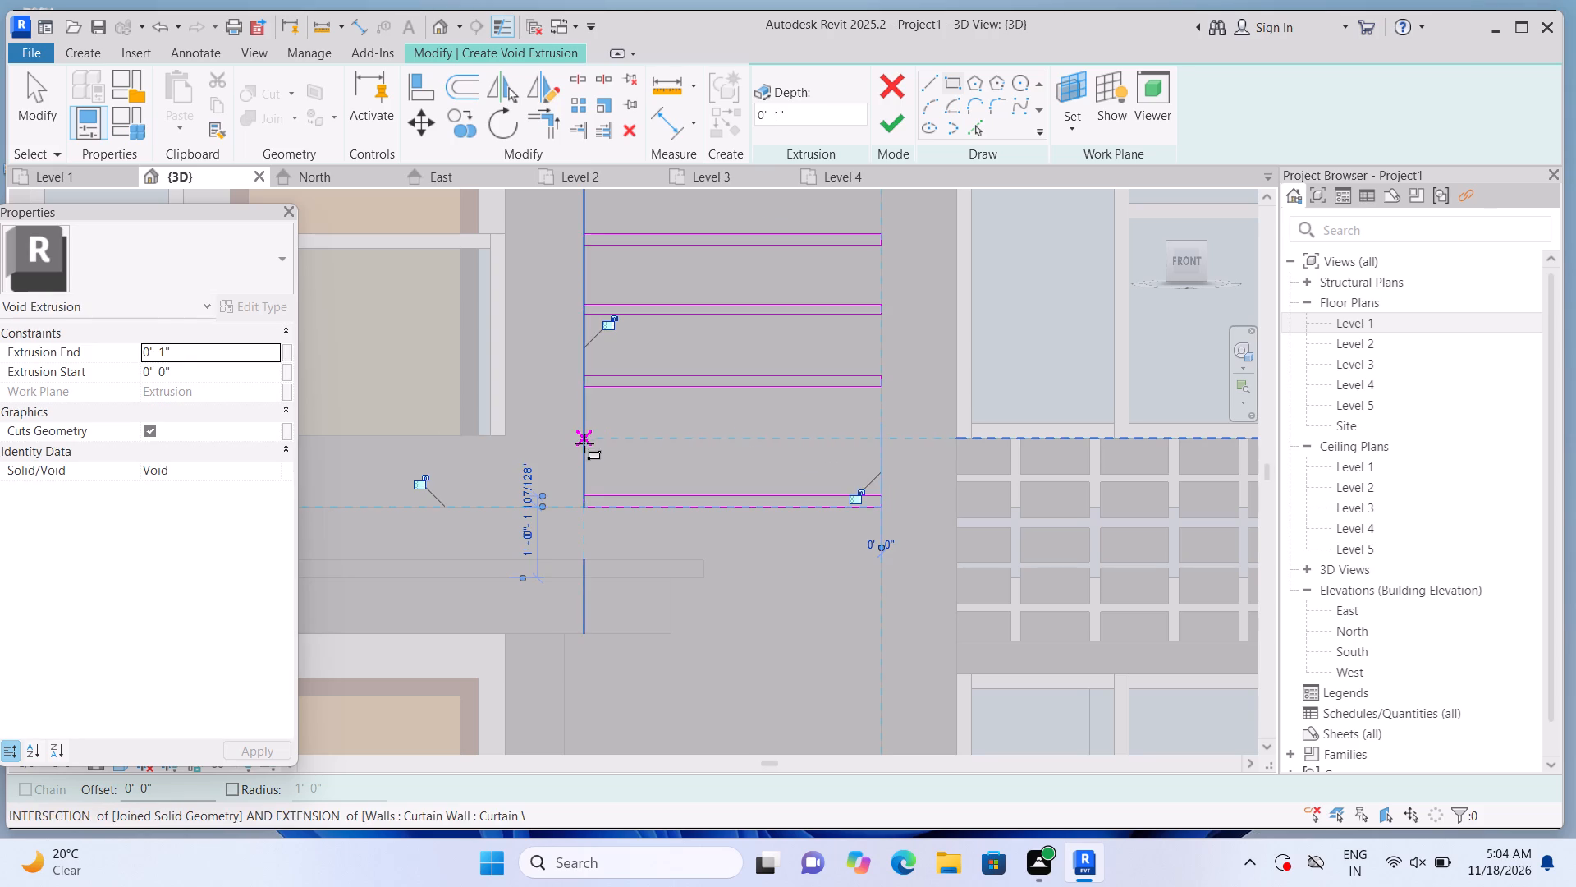
{"action": "left_click", "coordinate": [584, 443]}
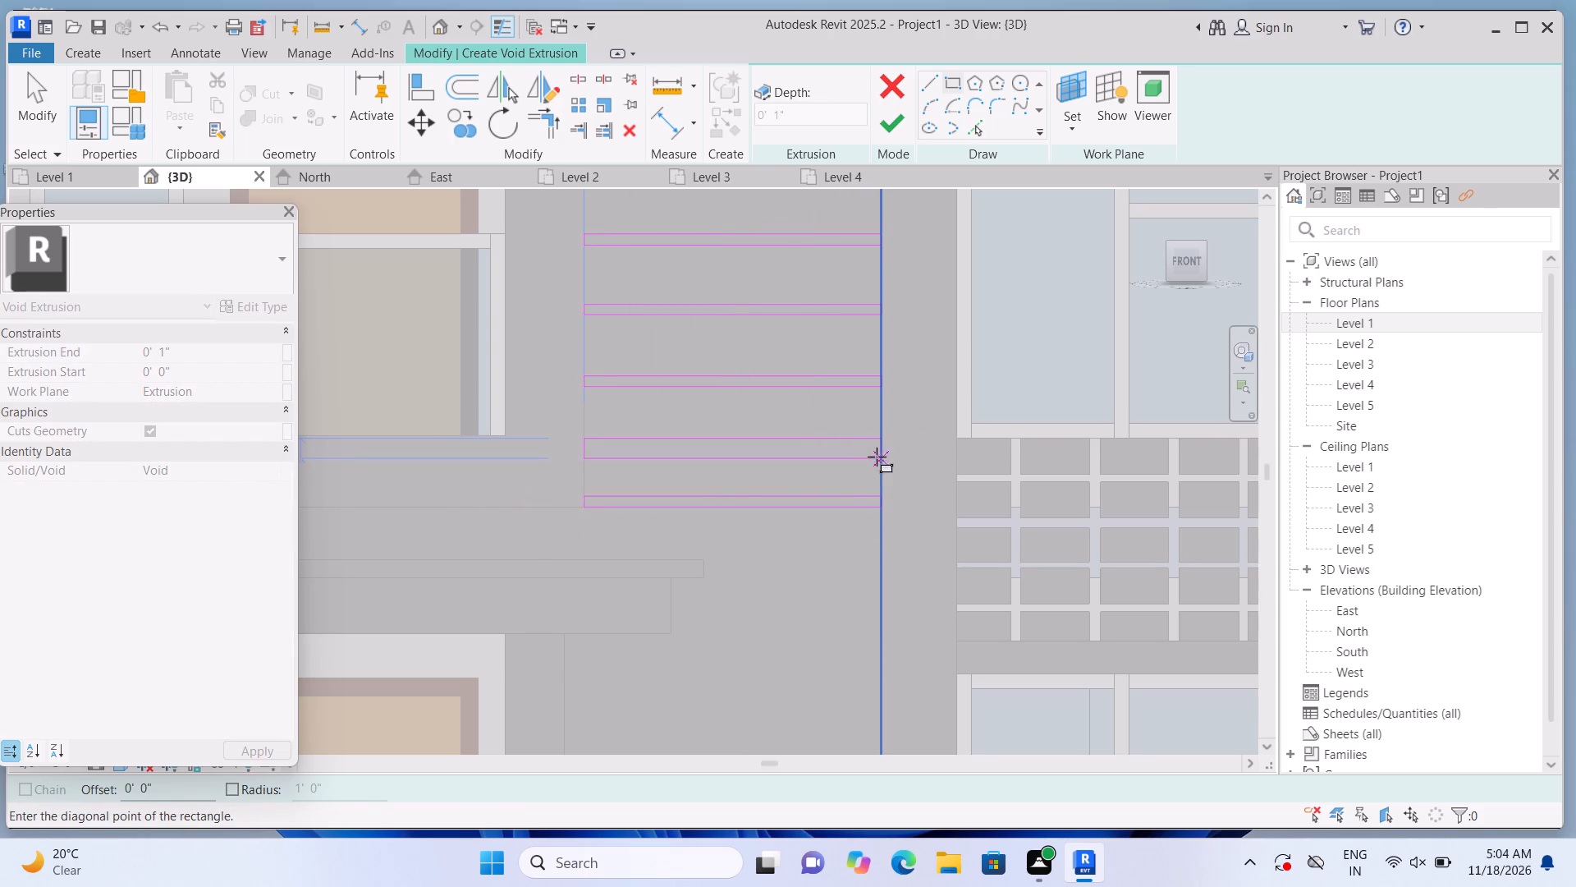
{"action": "left_click", "coordinate": [880, 450]}
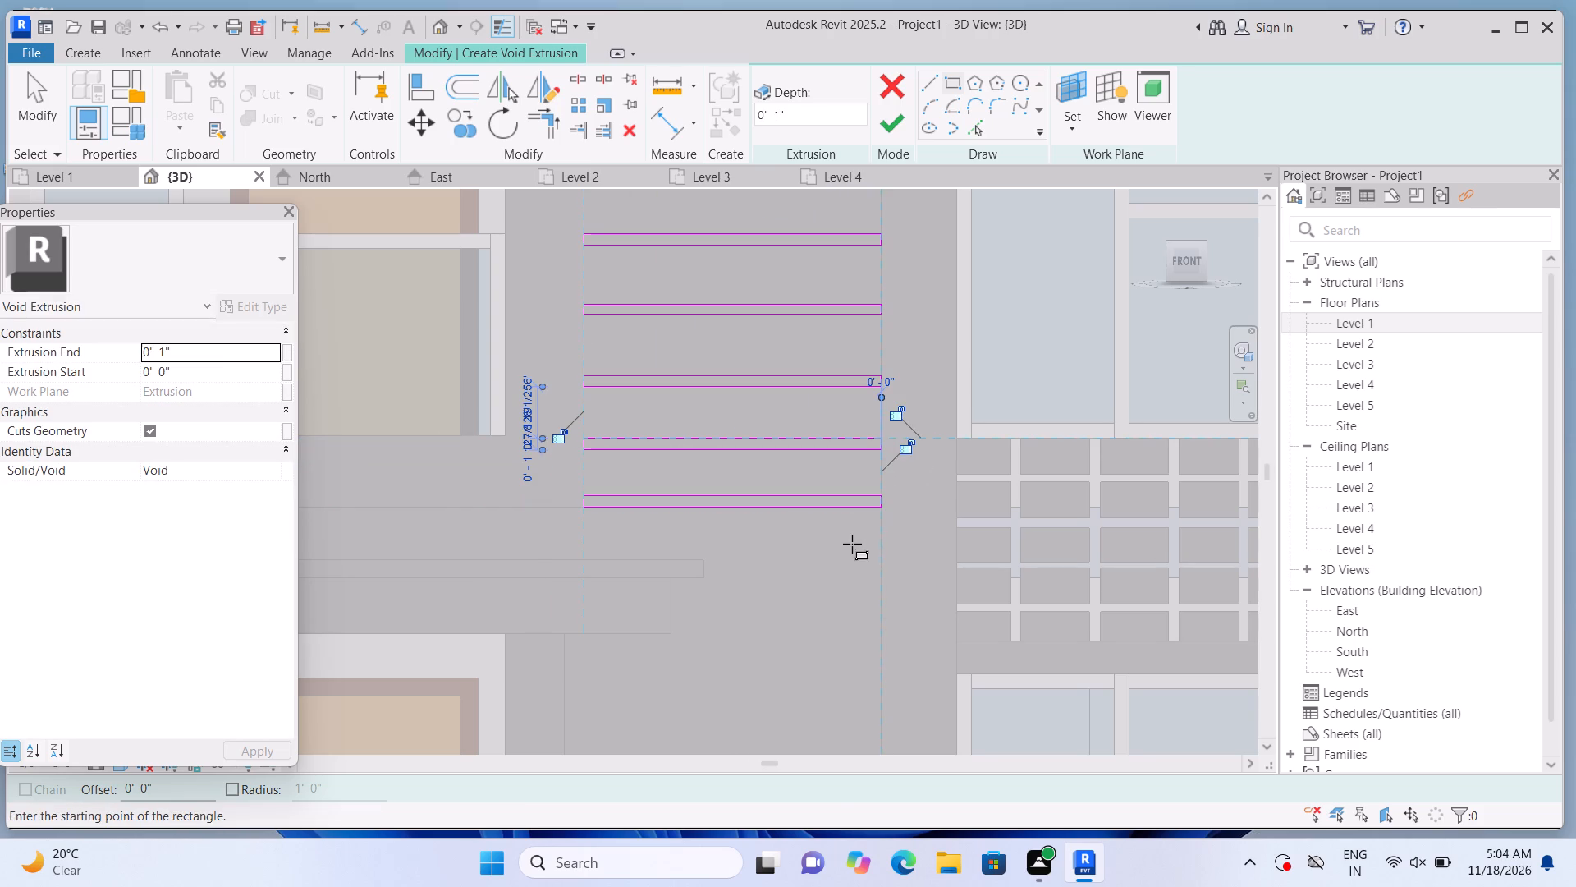
Sketch two shorter narrow rectangles from the stepped balcony slab's end to the strip's far edge, the upper one about 2' 6" wide.
{"action": "scroll", "coordinate": [804, 434], "scroll_direction": "down", "scroll_amount": 3}
{"action": "scroll", "coordinate": [777, 574], "scroll_direction": "up", "scroll_amount": 5}
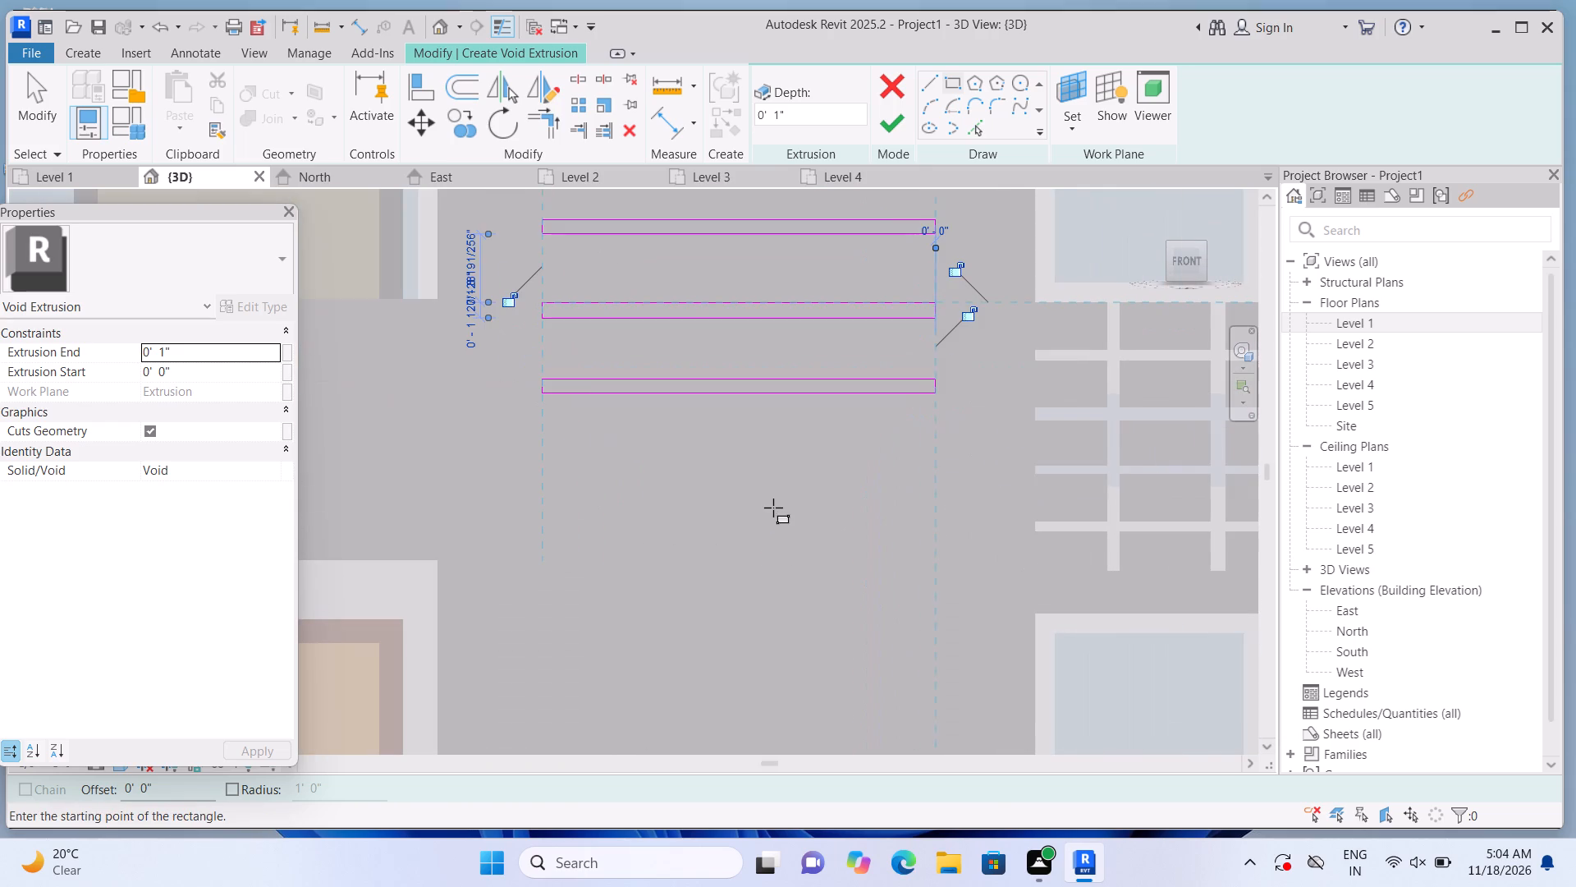
{"action": "left_click", "coordinate": [707, 461]}
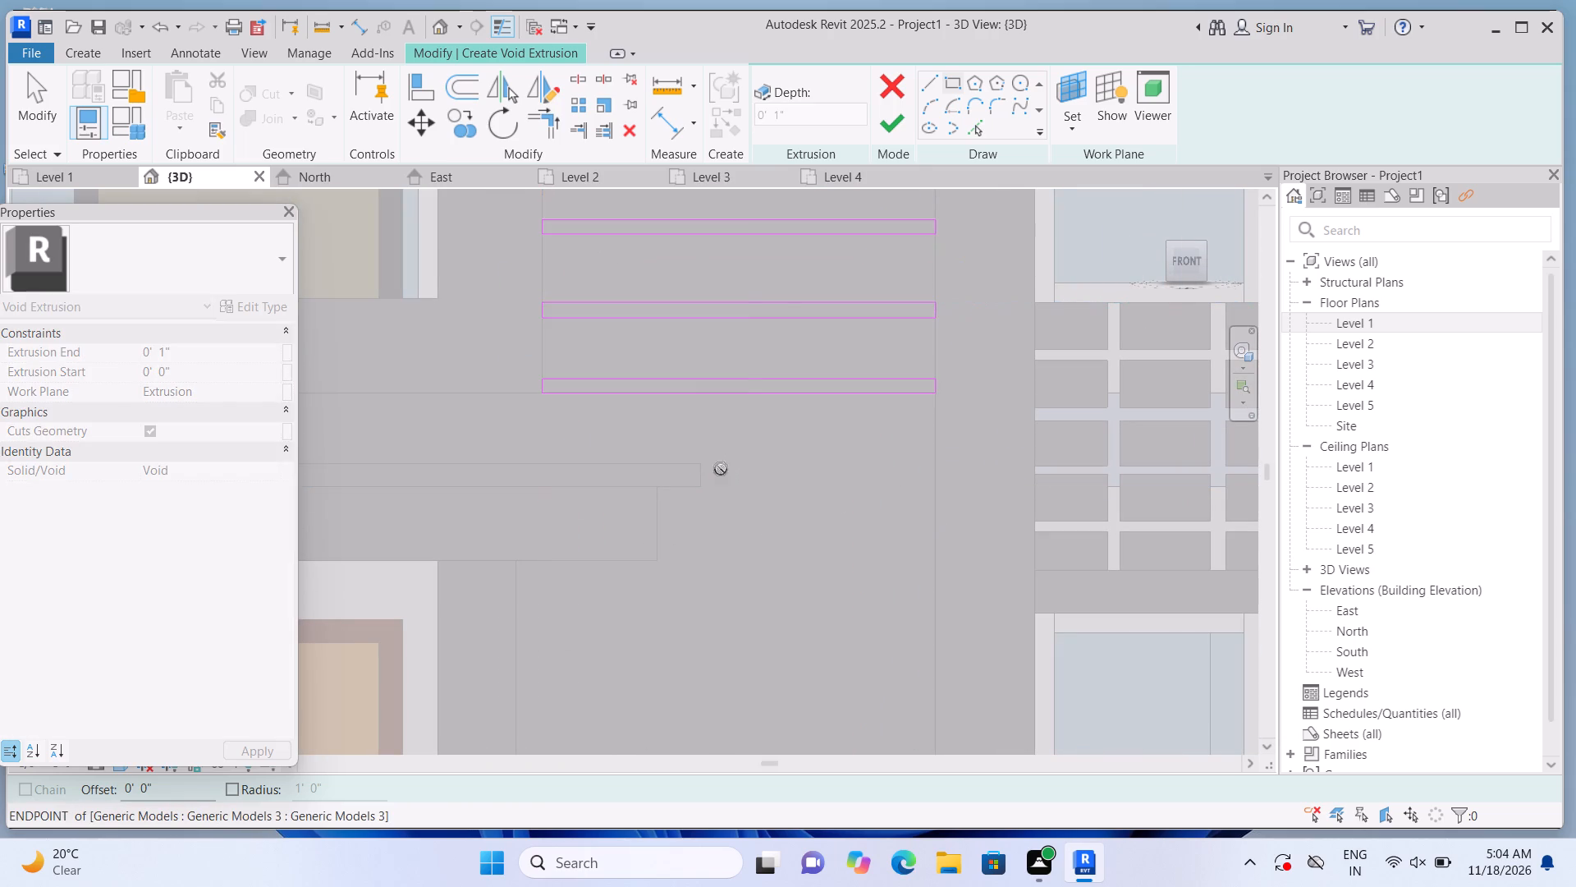
{"action": "scroll", "coordinate": [843, 505], "scroll_direction": "up", "scroll_amount": 2}
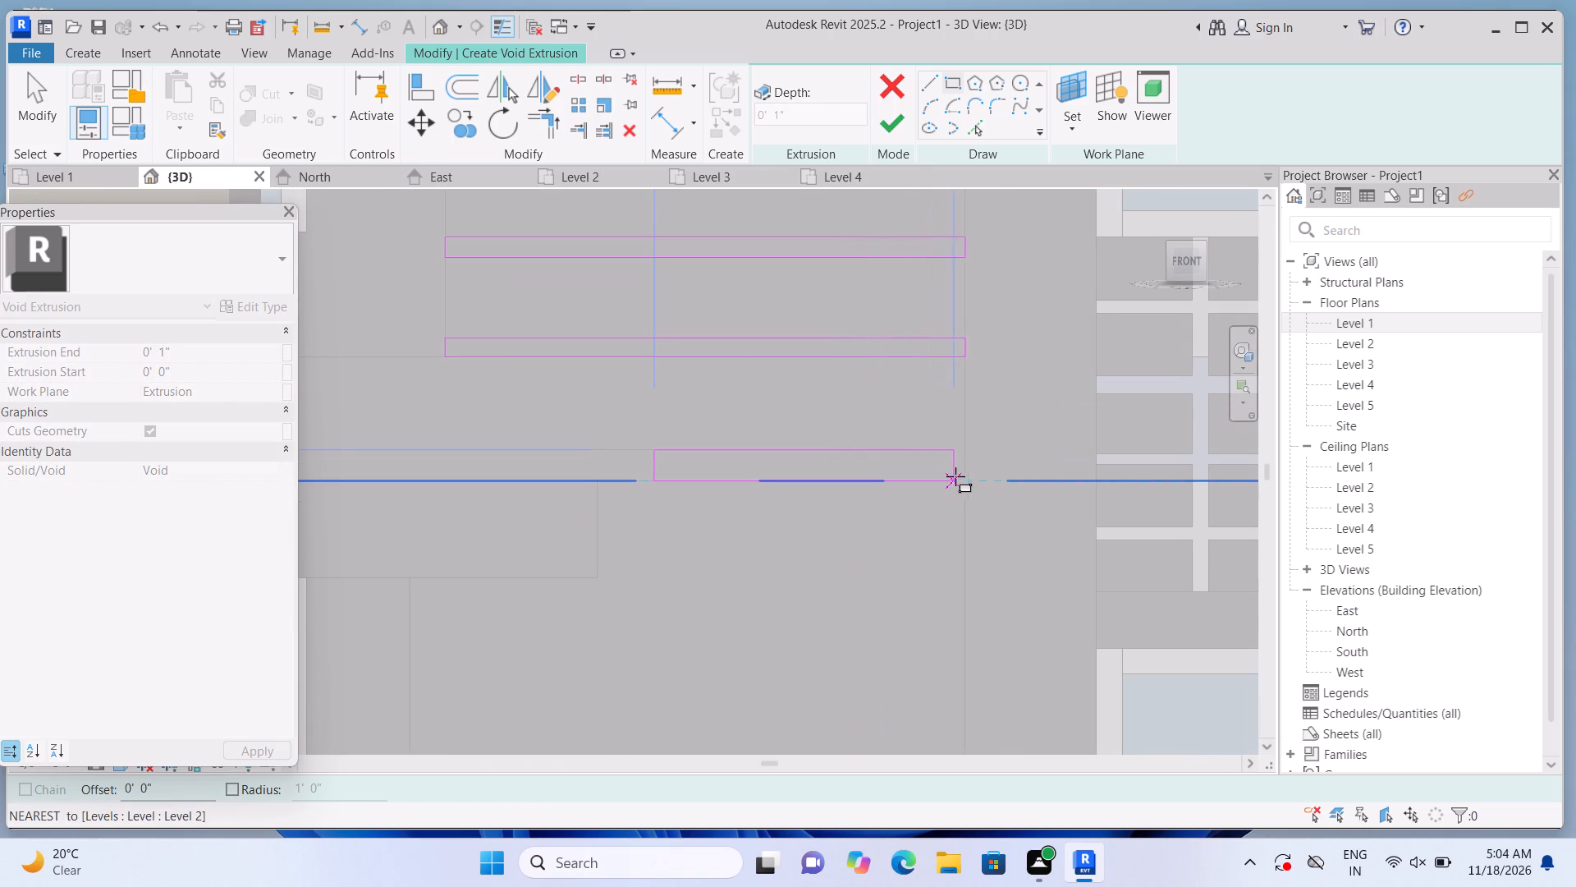
{"action": "left_click", "coordinate": [959, 469]}
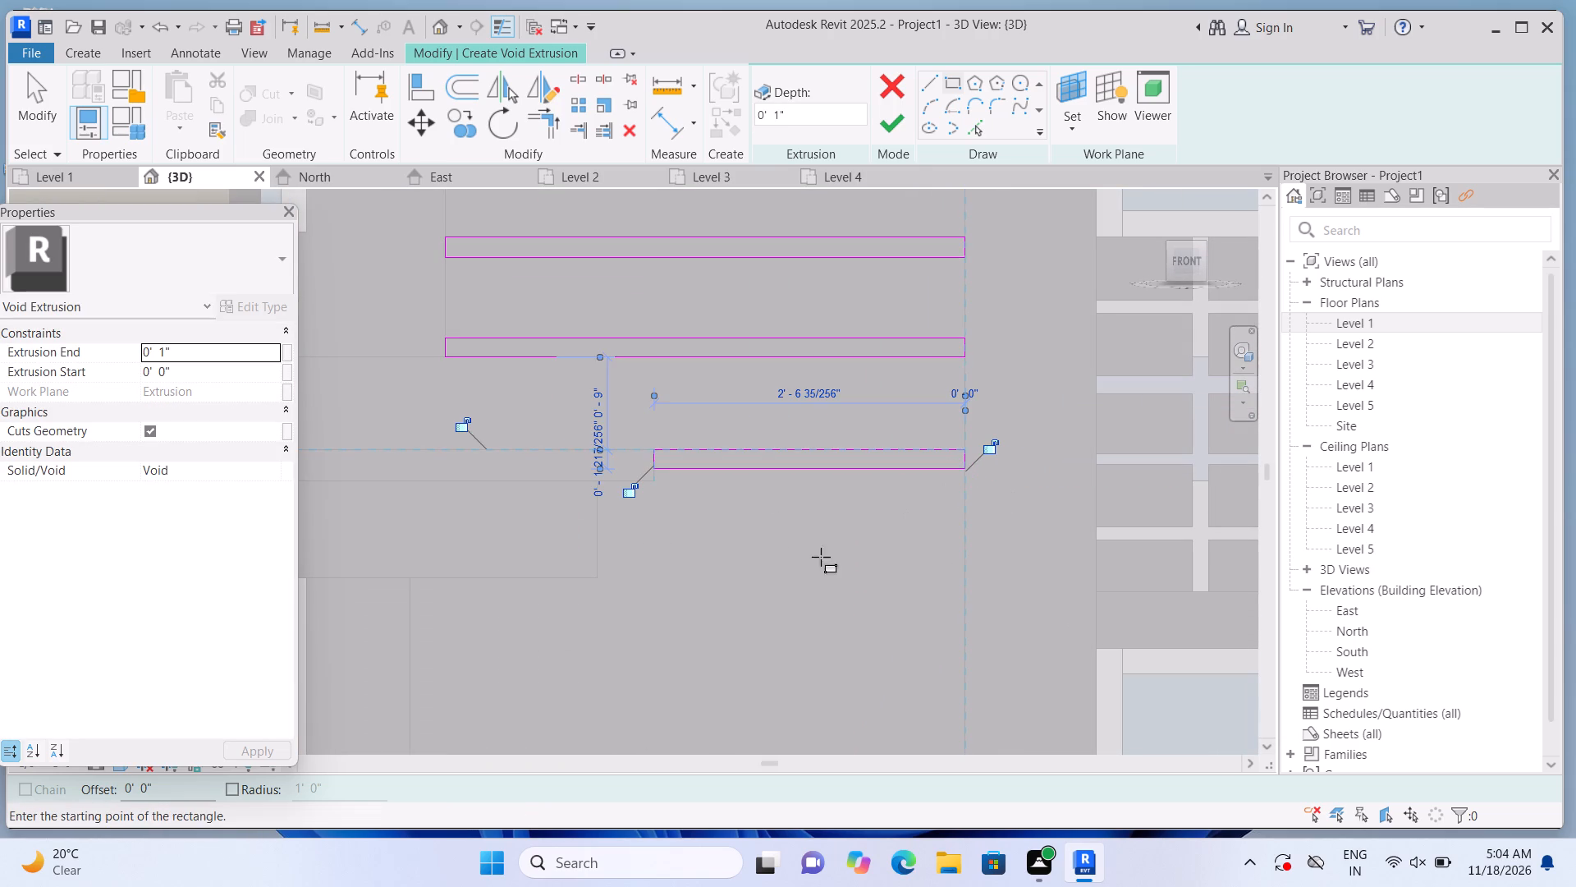
{"action": "left_click", "coordinate": [602, 576]}
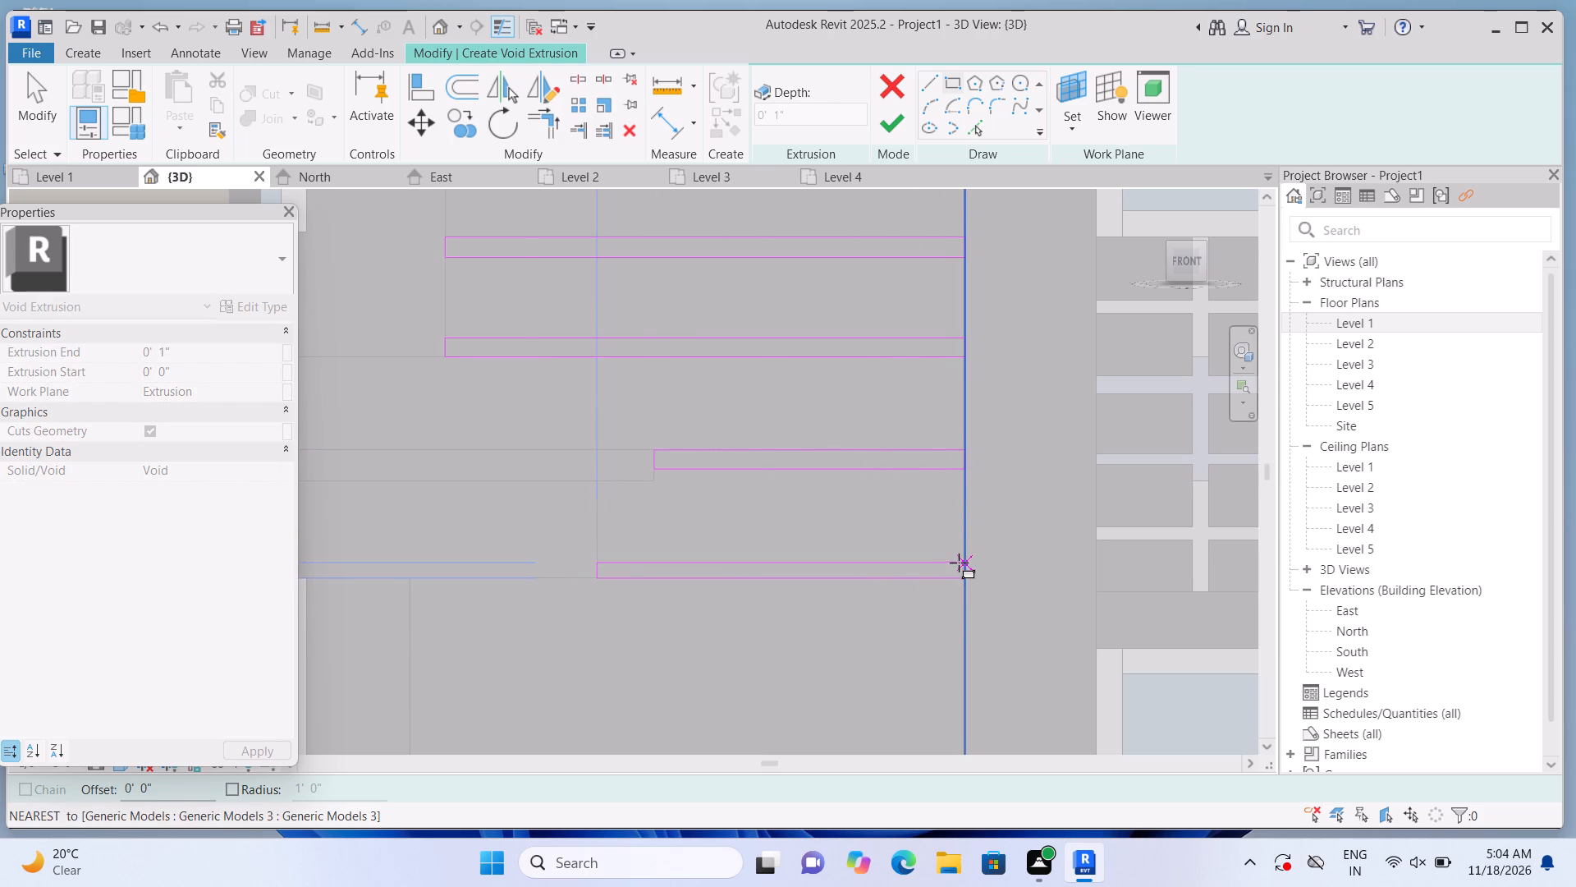
{"action": "left_click", "coordinate": [959, 563]}
{"action": "key", "text": "Escape"}
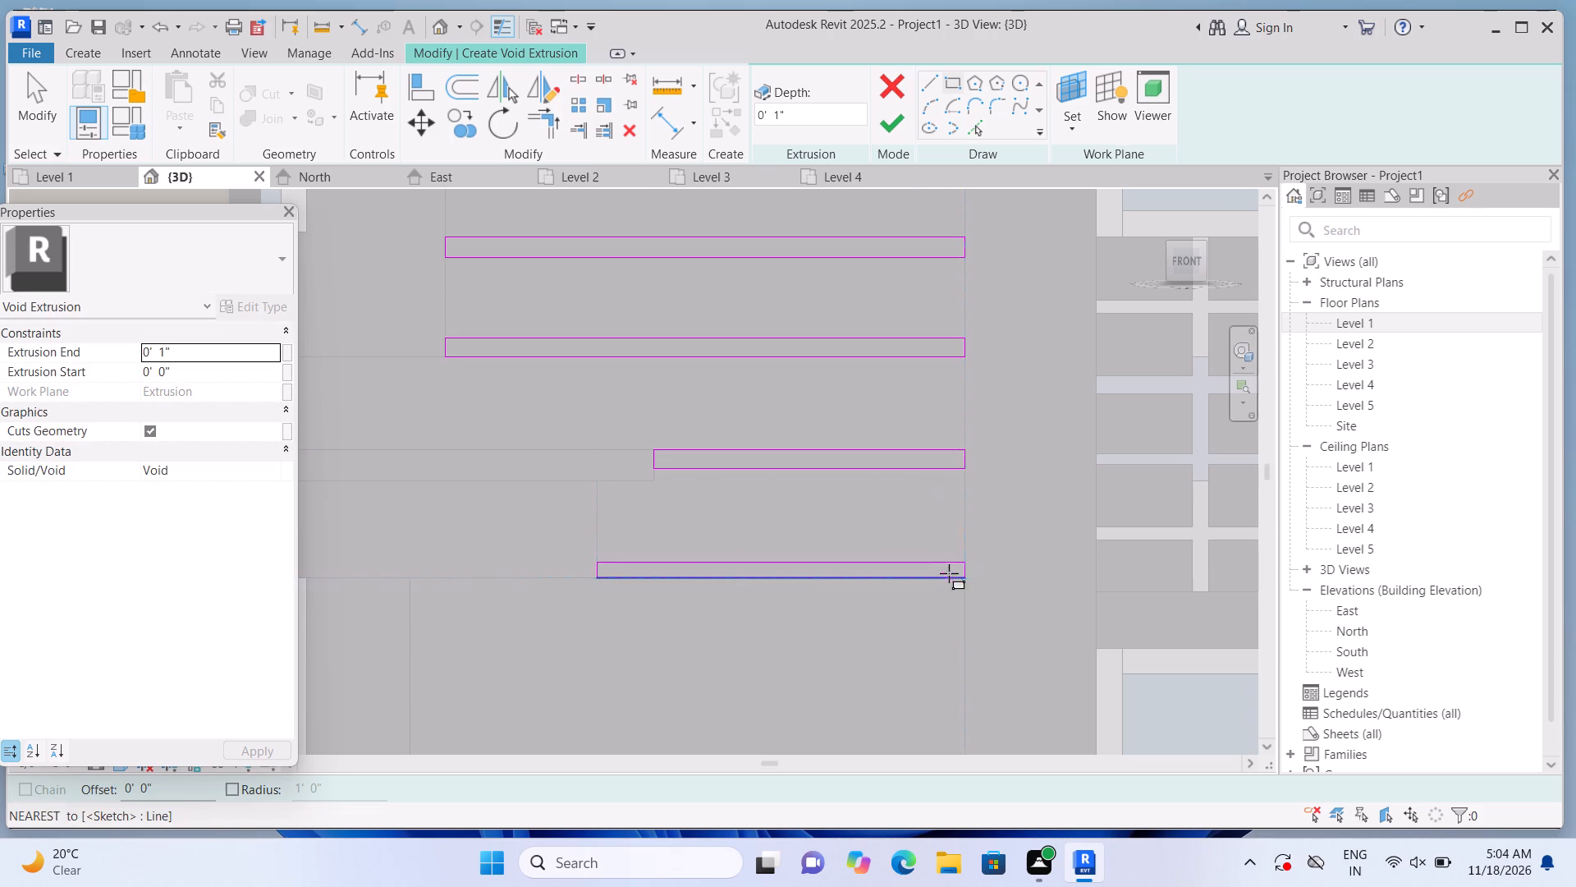
Sketch two narrow horizontal rectangles about 4' 6" wide across the strip below the balcony slab, beside the ground-floor door.
{"action": "scroll", "coordinate": [910, 611], "scroll_direction": "down", "scroll_amount": 2}
{"action": "middle_click_drag", "start_coordinate": [858, 661], "coordinate": [798, 356]}
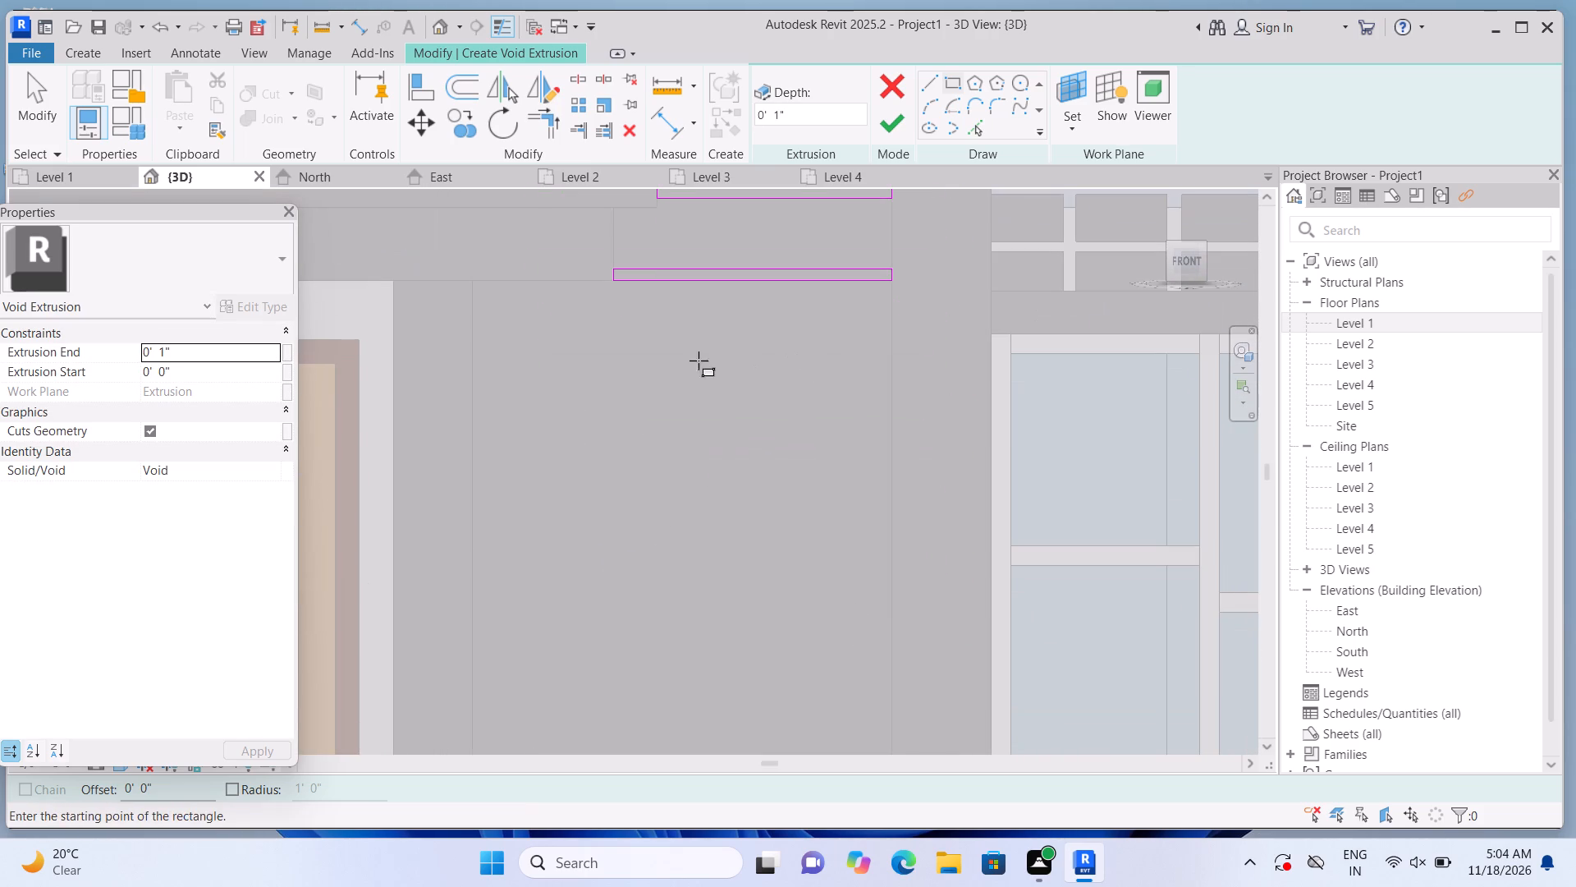
{"action": "left_click", "coordinate": [477, 359]}
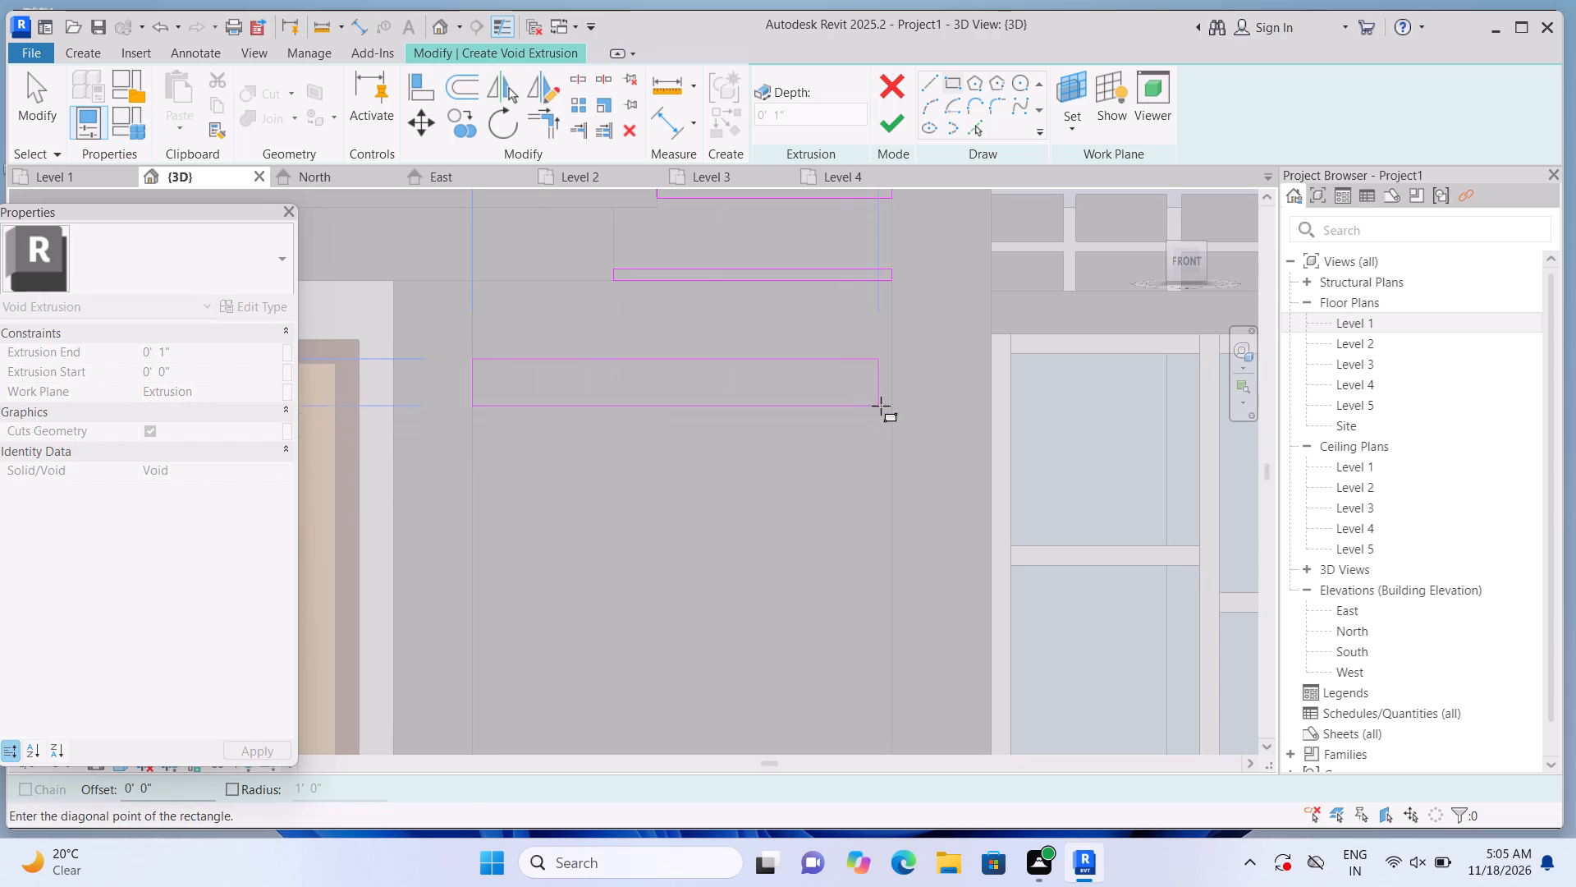
{"action": "left_click", "coordinate": [891, 370]}
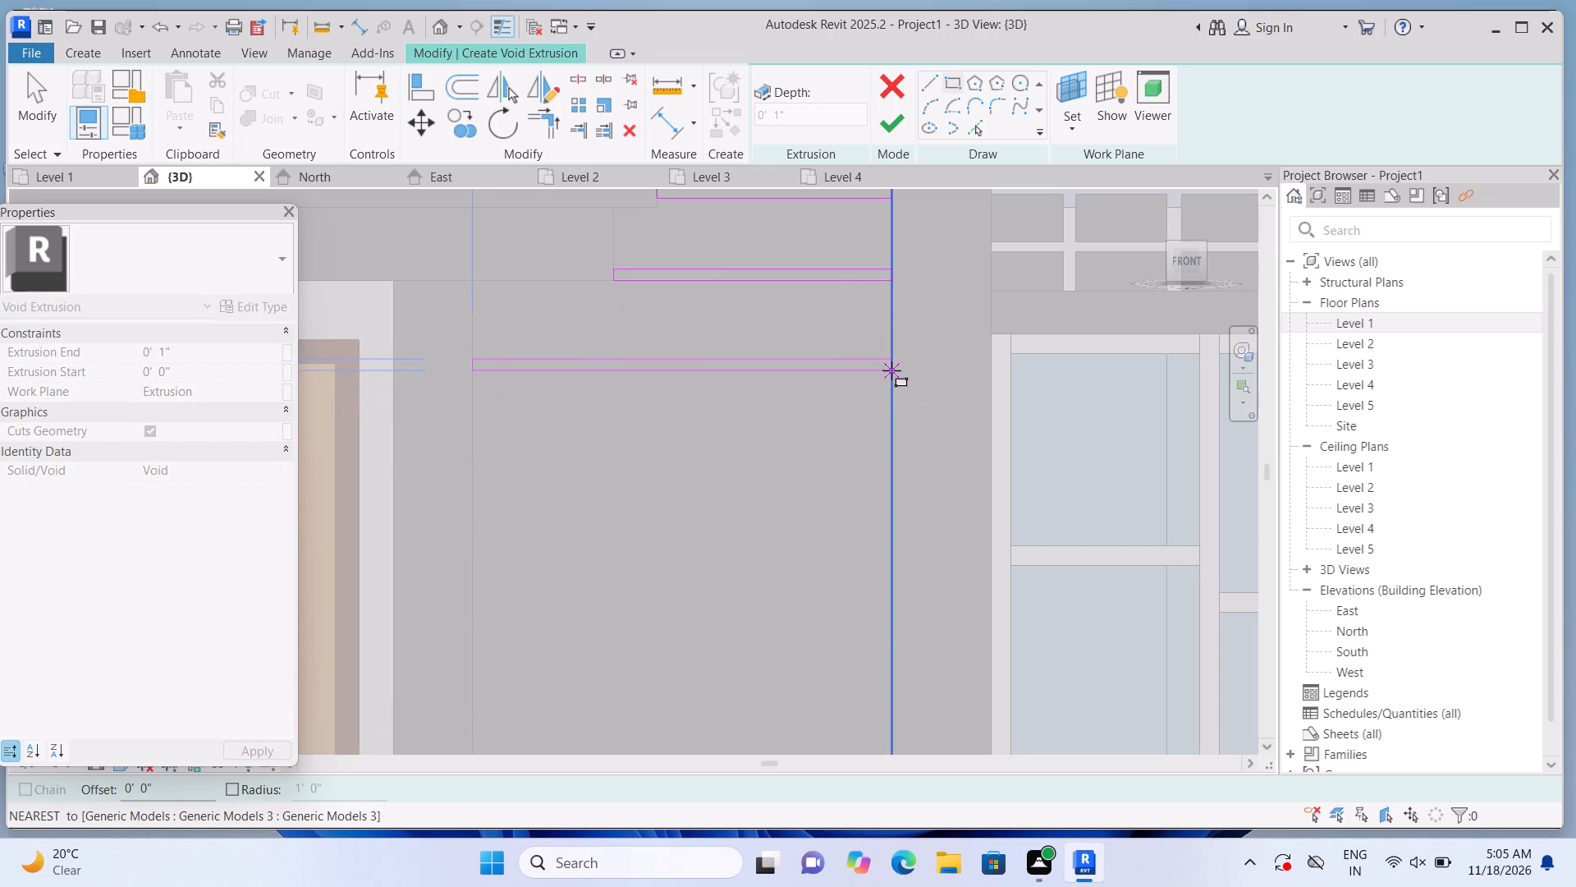
{"action": "key", "text": "Escape"}
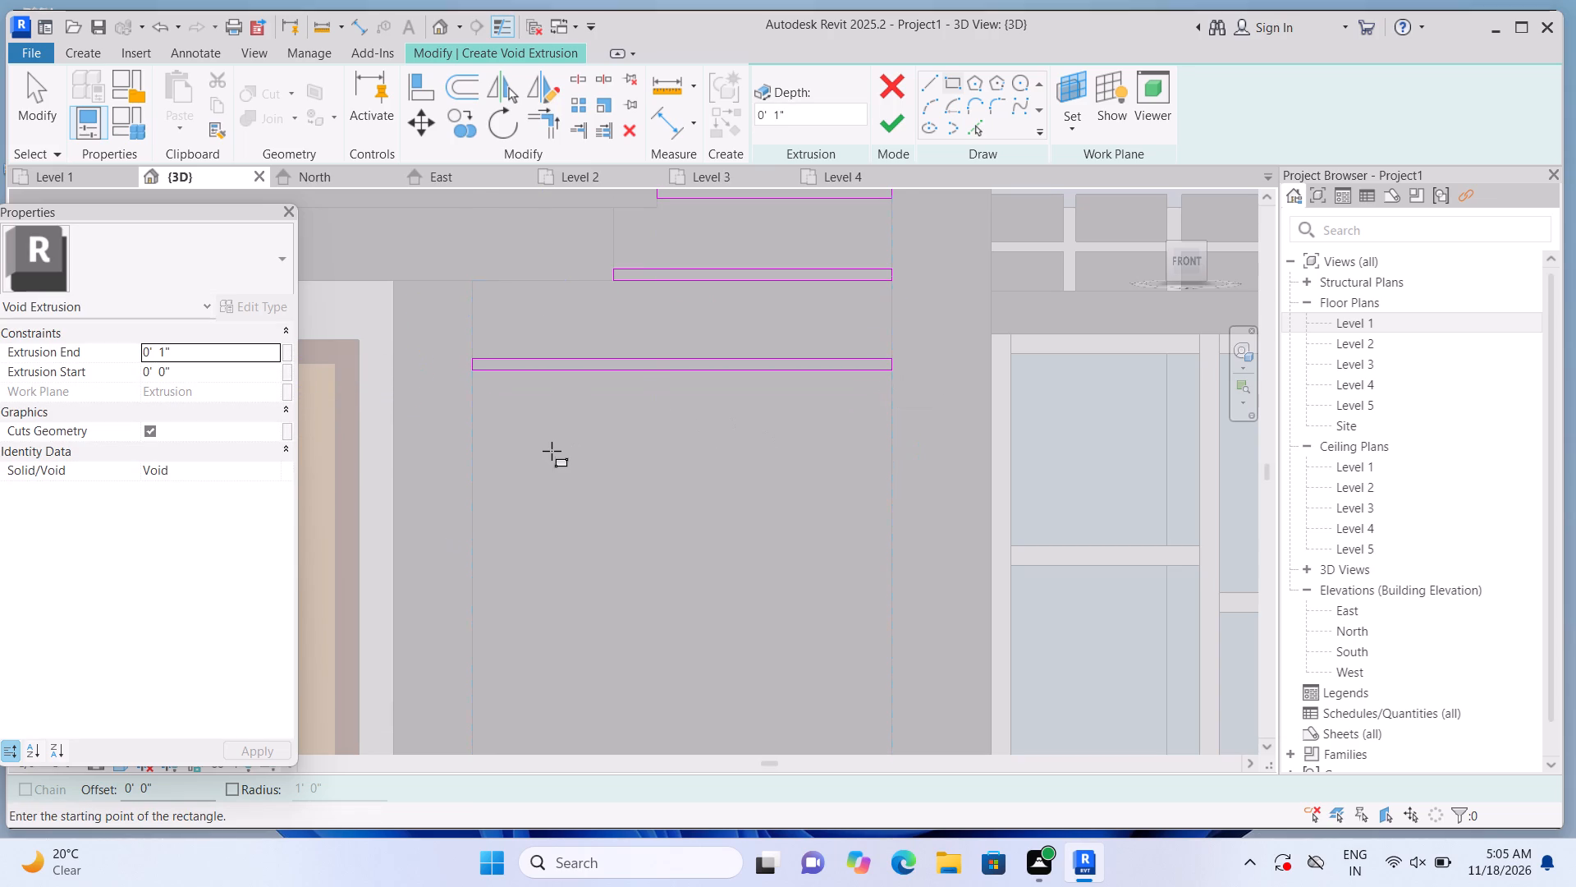
{"action": "left_click", "coordinate": [479, 447]}
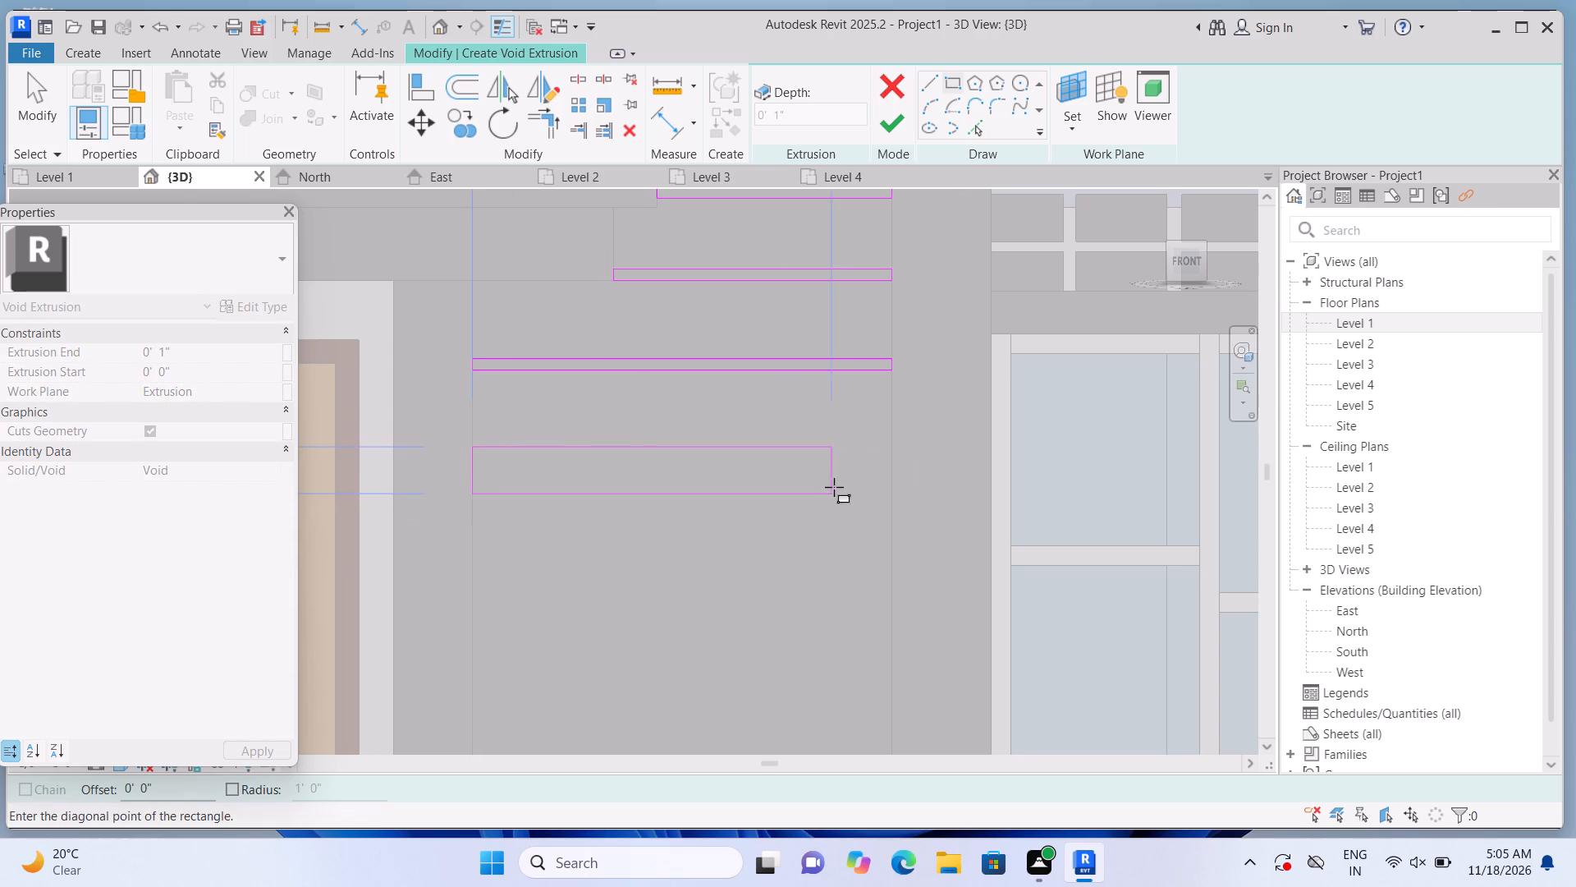
{"action": "left_click", "coordinate": [889, 461]}
{"action": "middle_click_drag", "start_coordinate": [589, 530], "coordinate": [606, 352]}
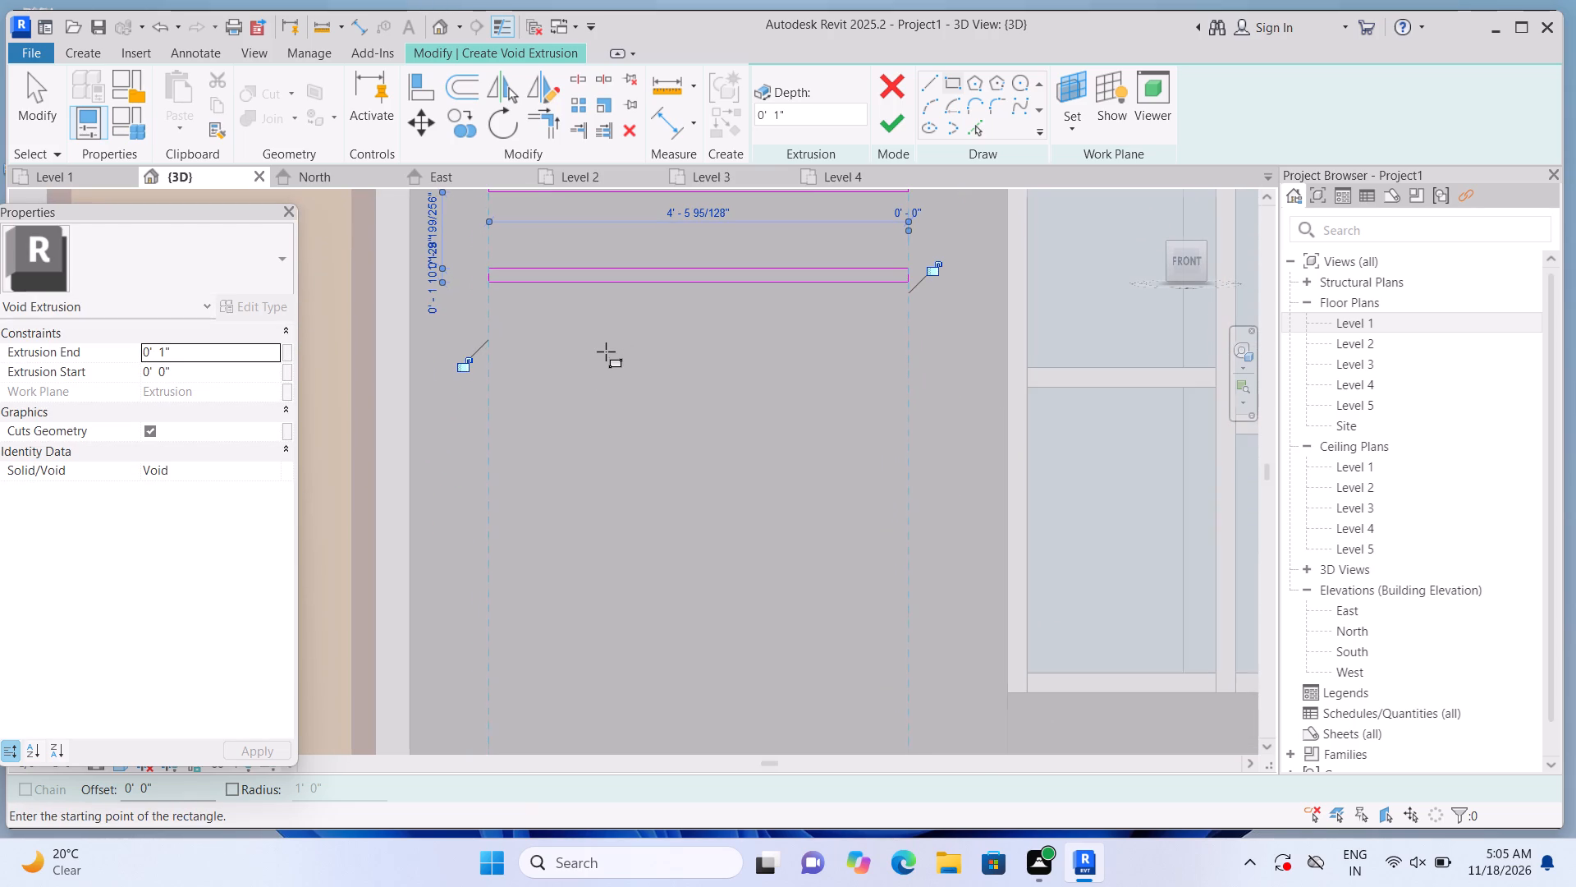
{"action": "key", "text": "Escape"}
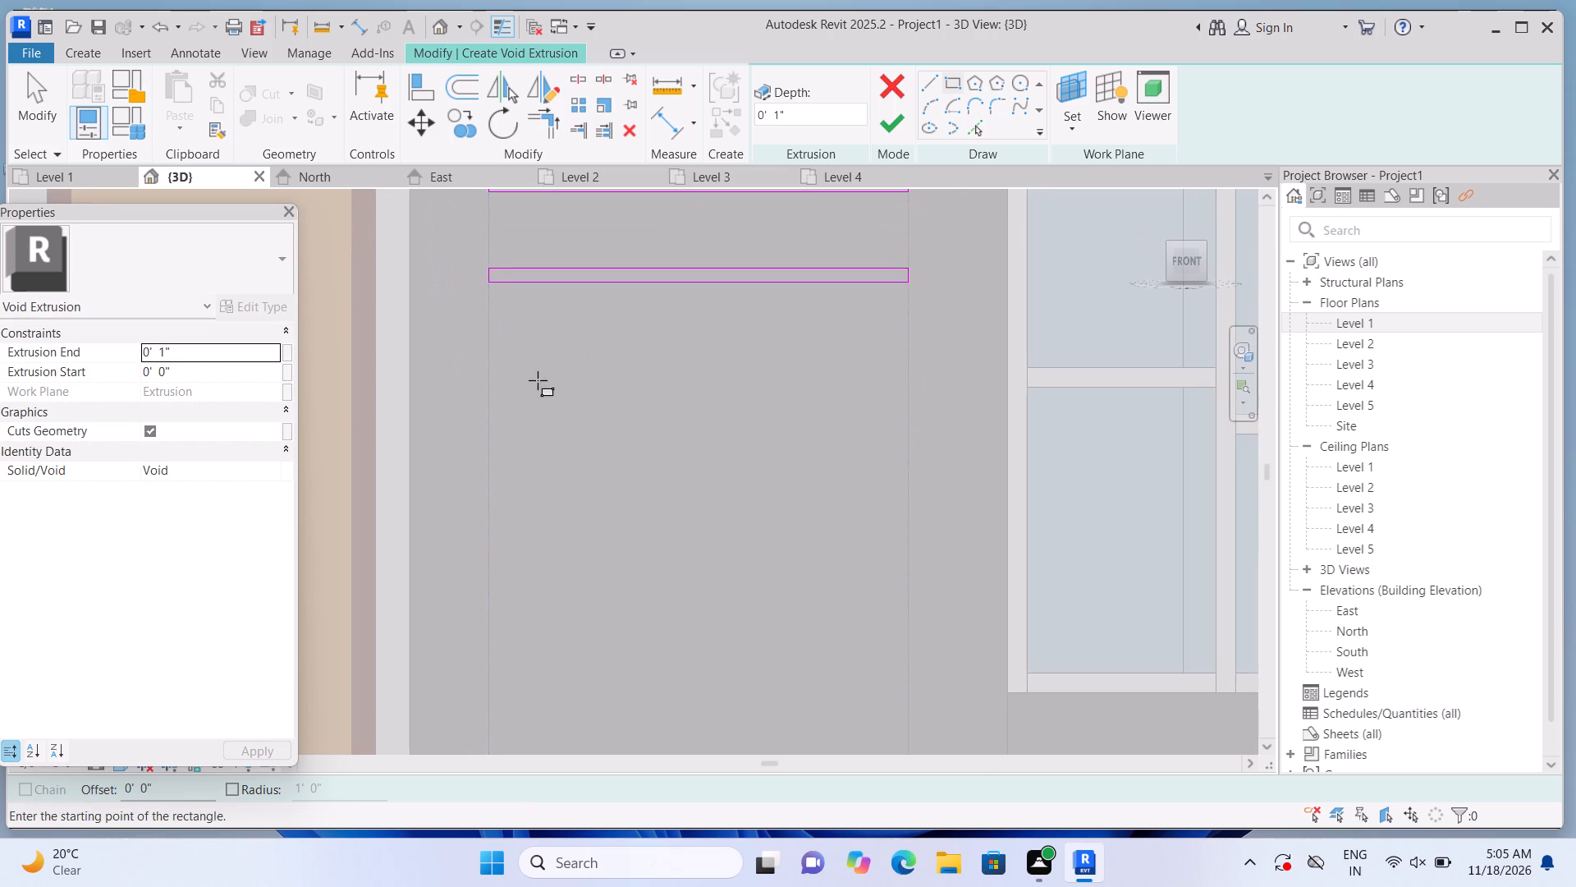
Continue down the ground-floor strip with four more evenly spaced narrow horizontal rectangles about 4' 6" wide.
{"action": "left_click", "coordinate": [493, 354]}
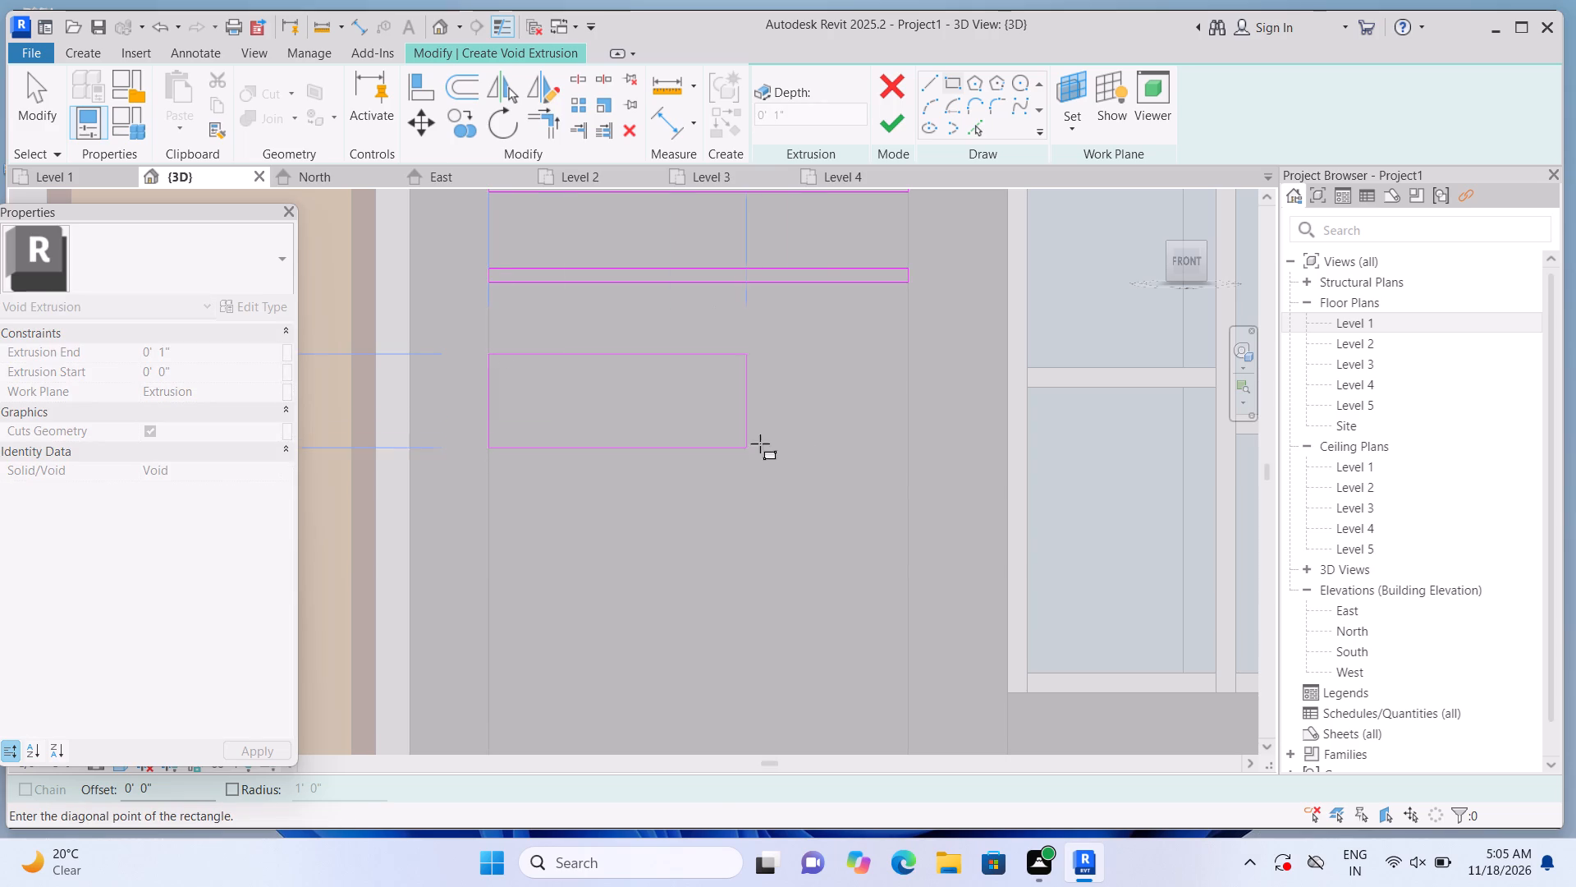
{"action": "left_click", "coordinate": [906, 366]}
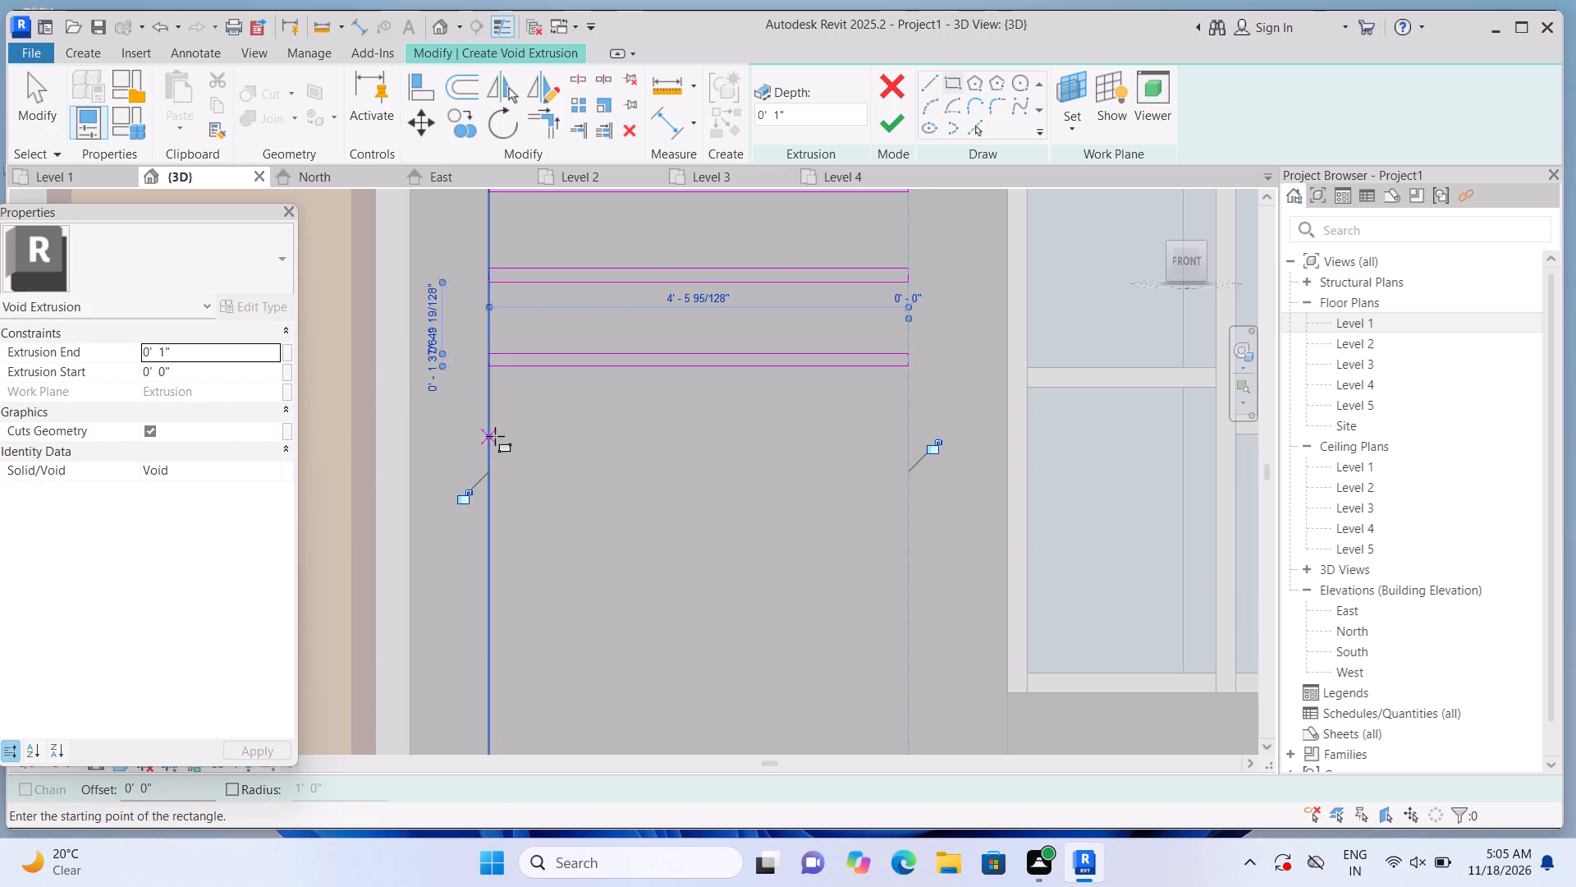
{"action": "left_click", "coordinate": [495, 436]}
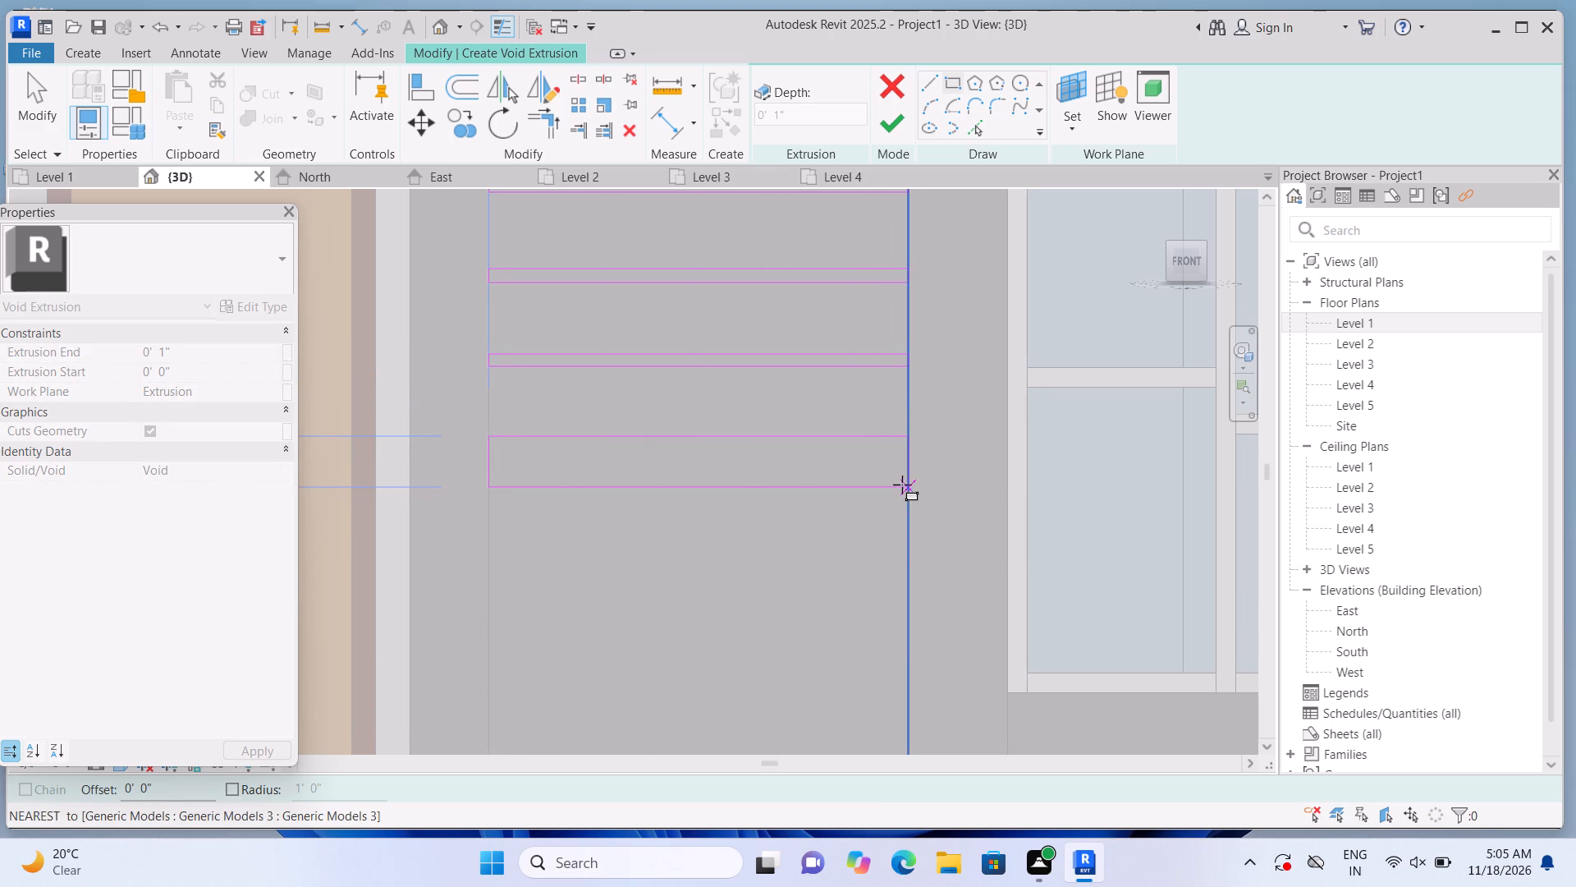
{"action": "left_click", "coordinate": [904, 446]}
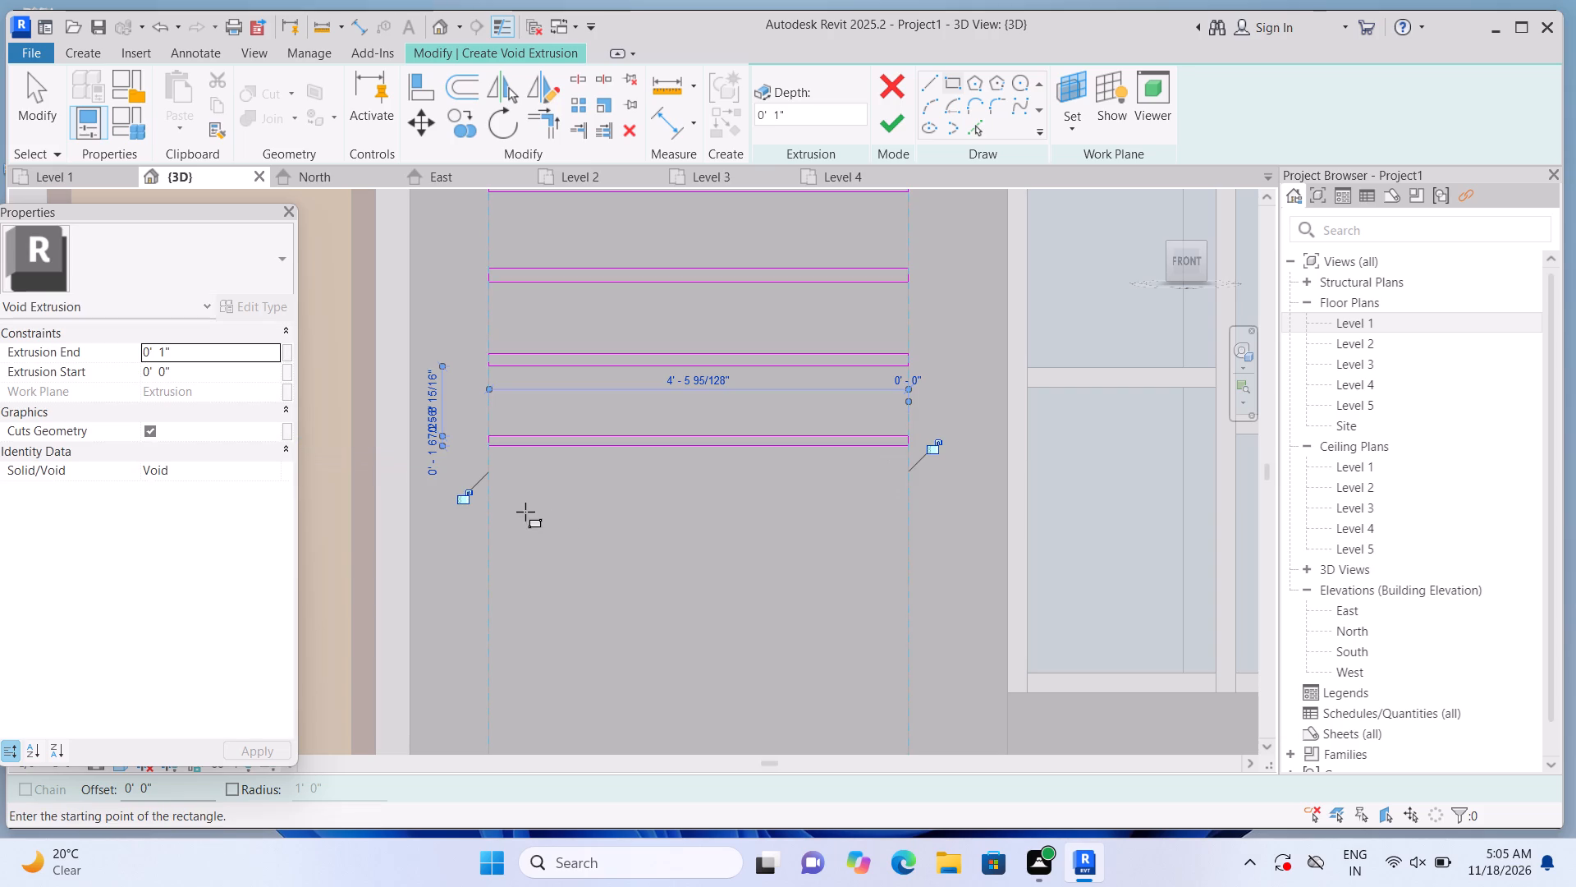
{"action": "left_click", "coordinate": [494, 518]}
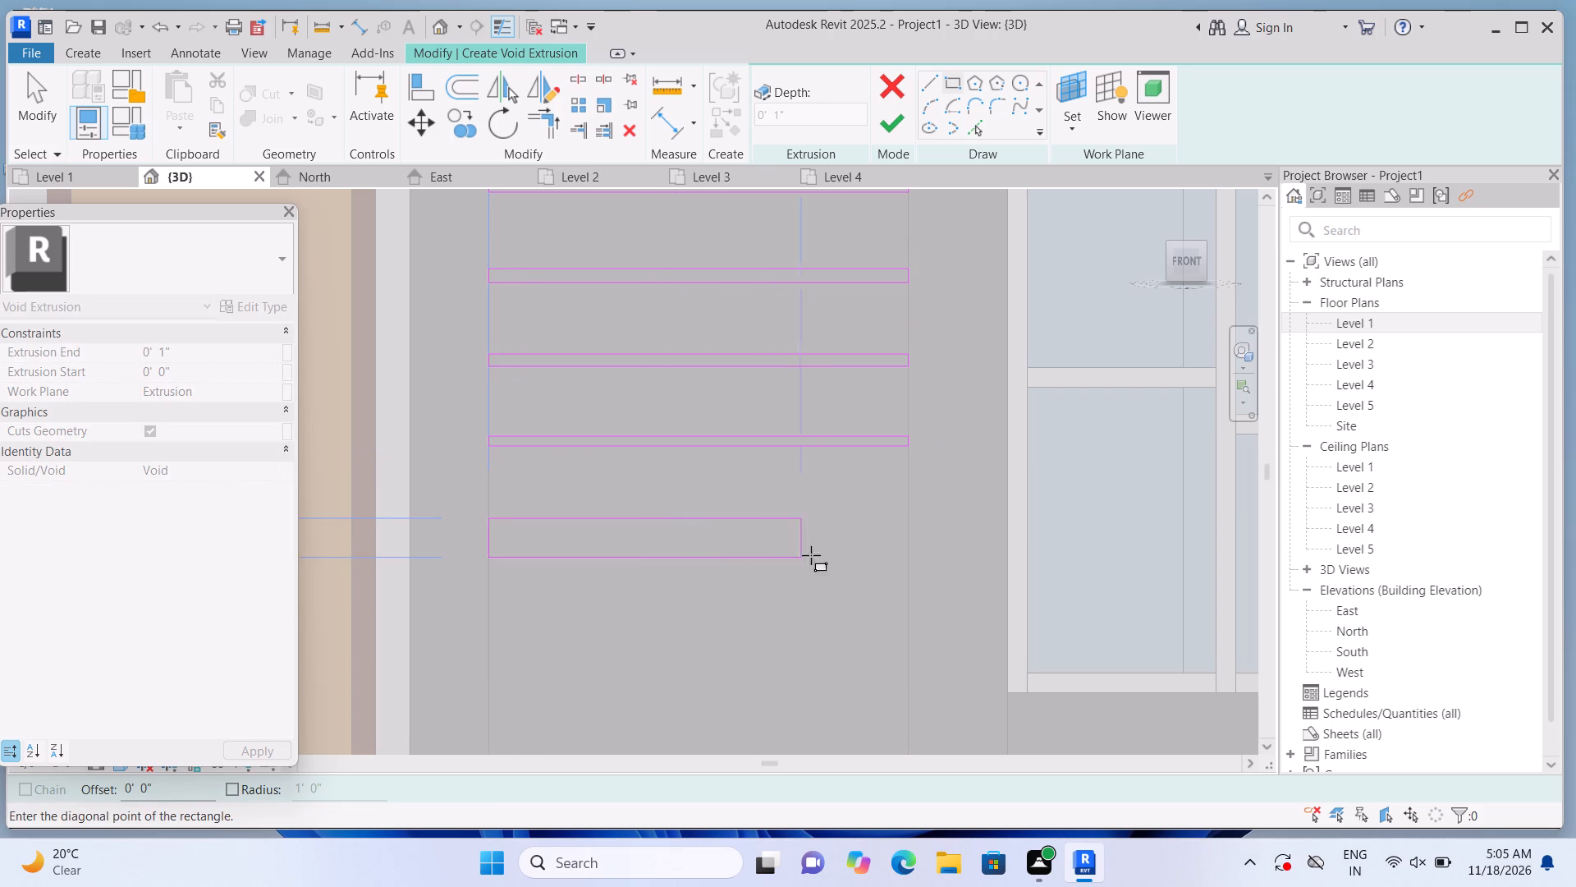
{"action": "left_click", "coordinate": [903, 527]}
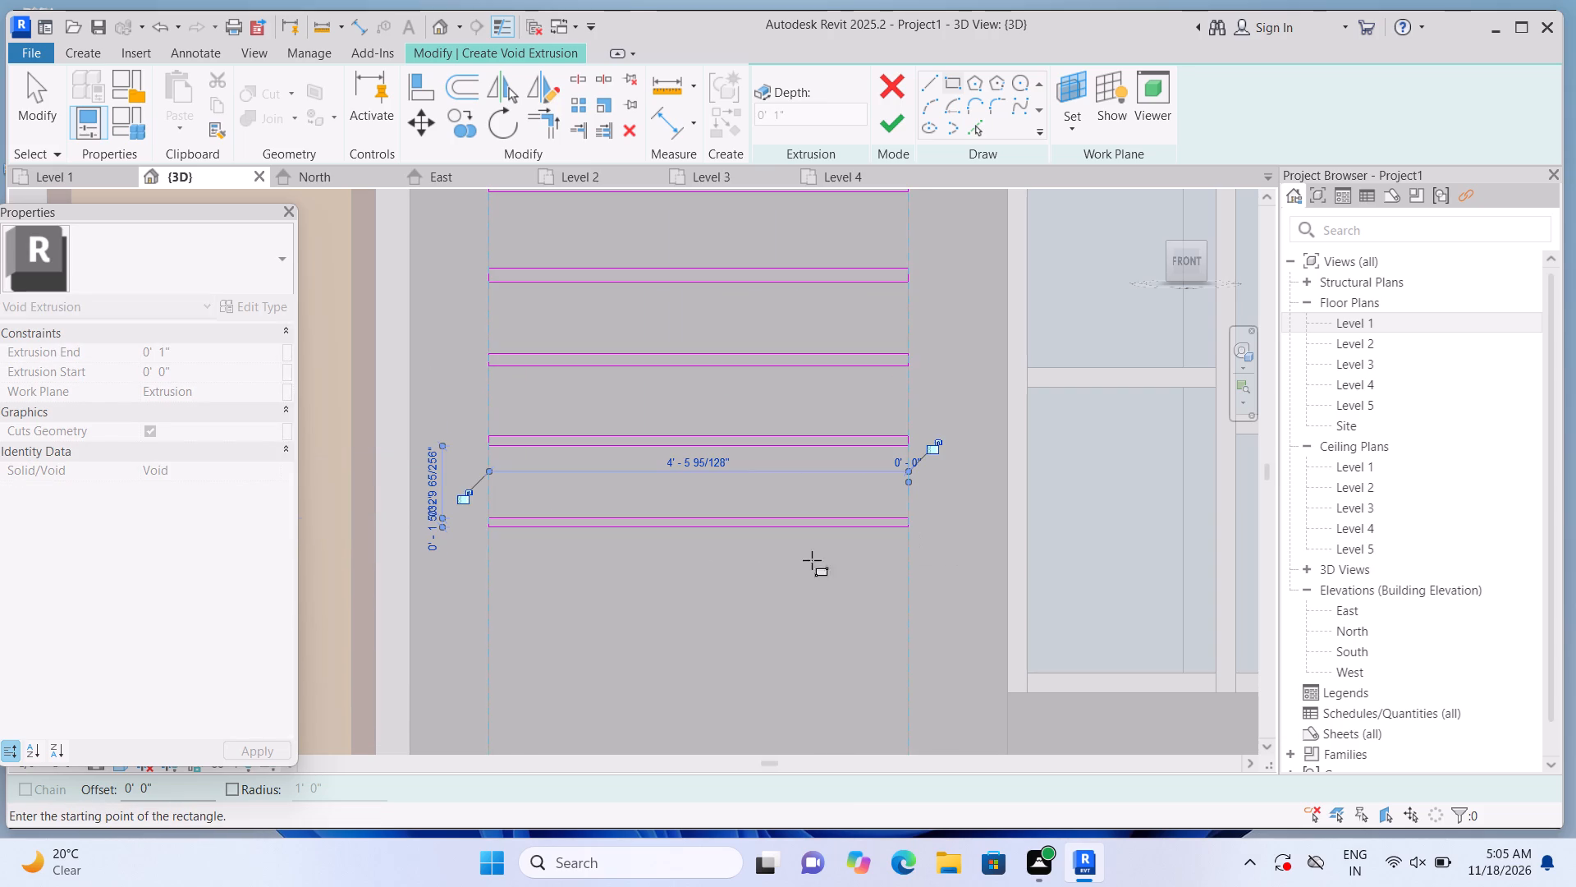
{"action": "left_click", "coordinate": [495, 600]}
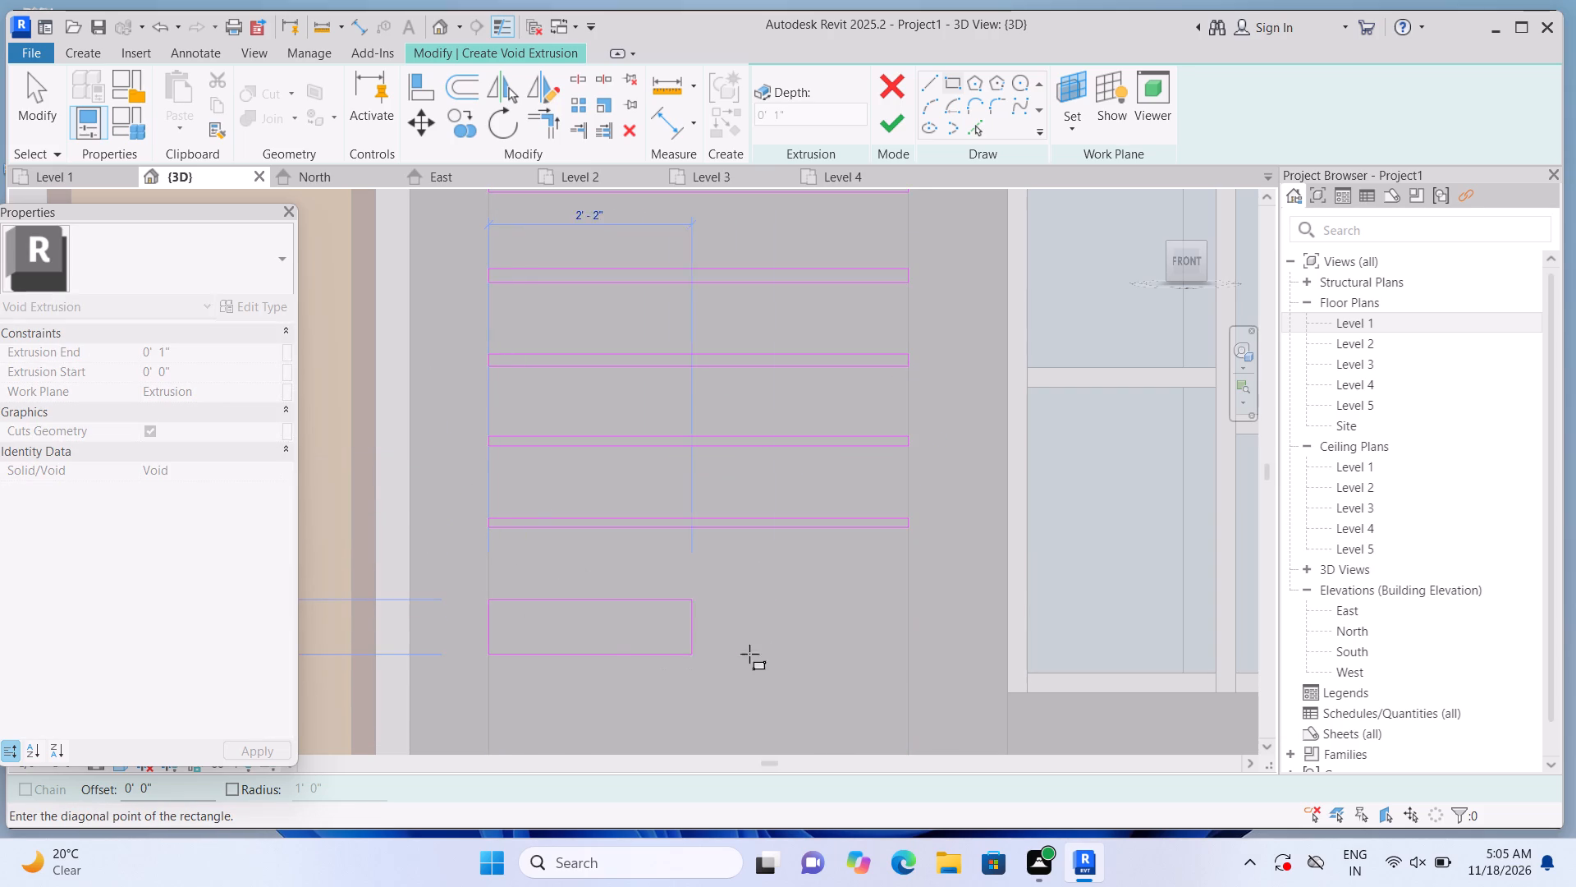
{"action": "left_click", "coordinate": [909, 610]}
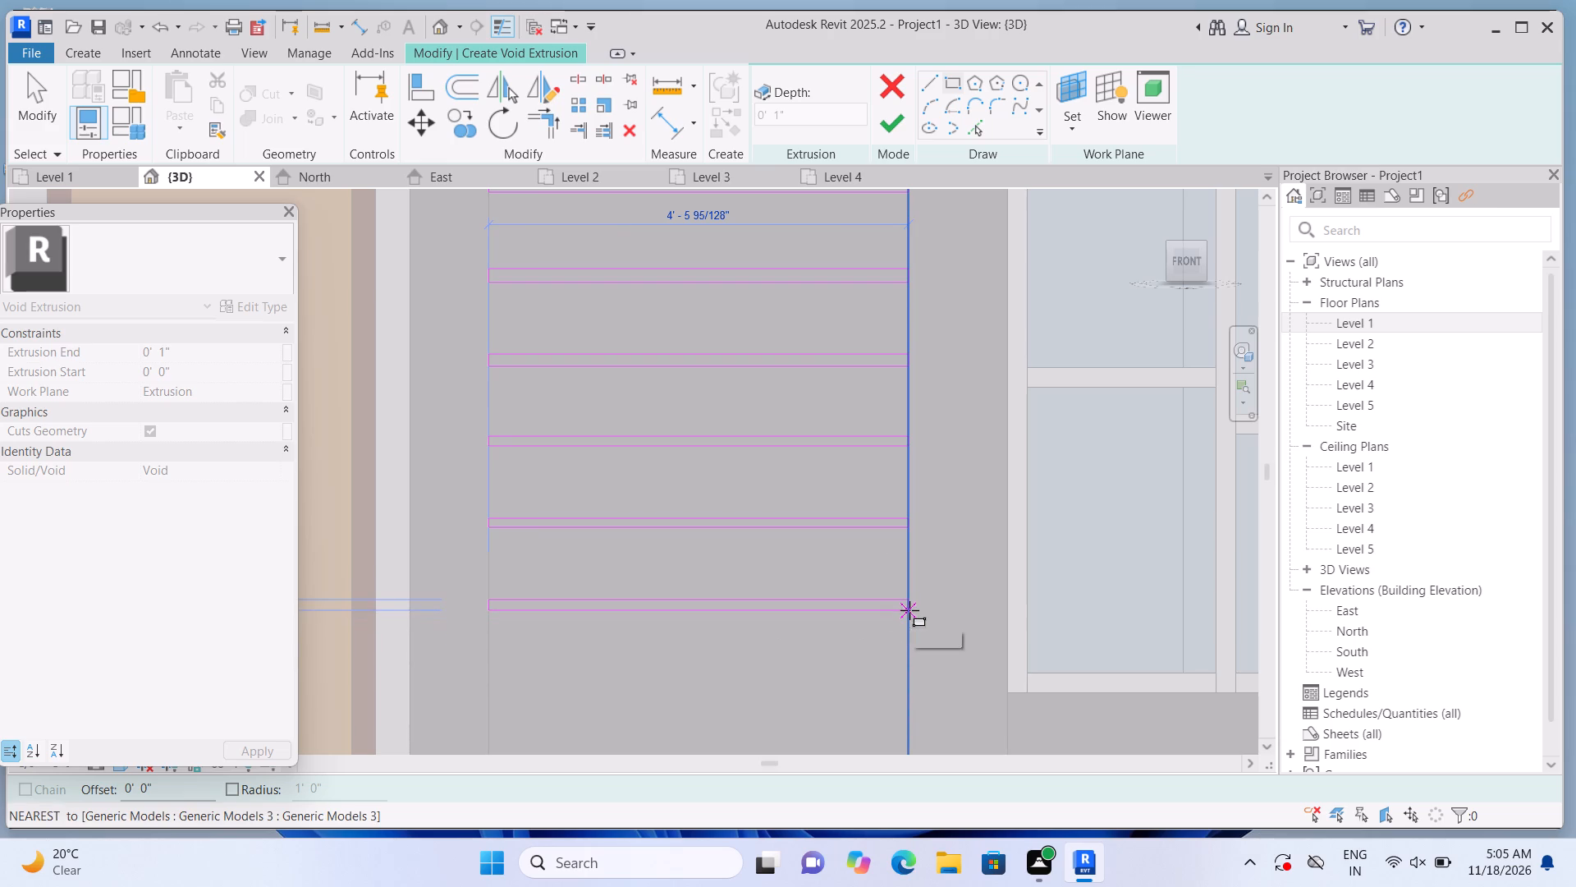
Sketch two more narrow horizontal rectangles about 4' 6" wide across the ground-floor strip, directly below the lowest existing one.
{"action": "scroll", "coordinate": [818, 446], "scroll_direction": "down", "scroll_amount": 3}
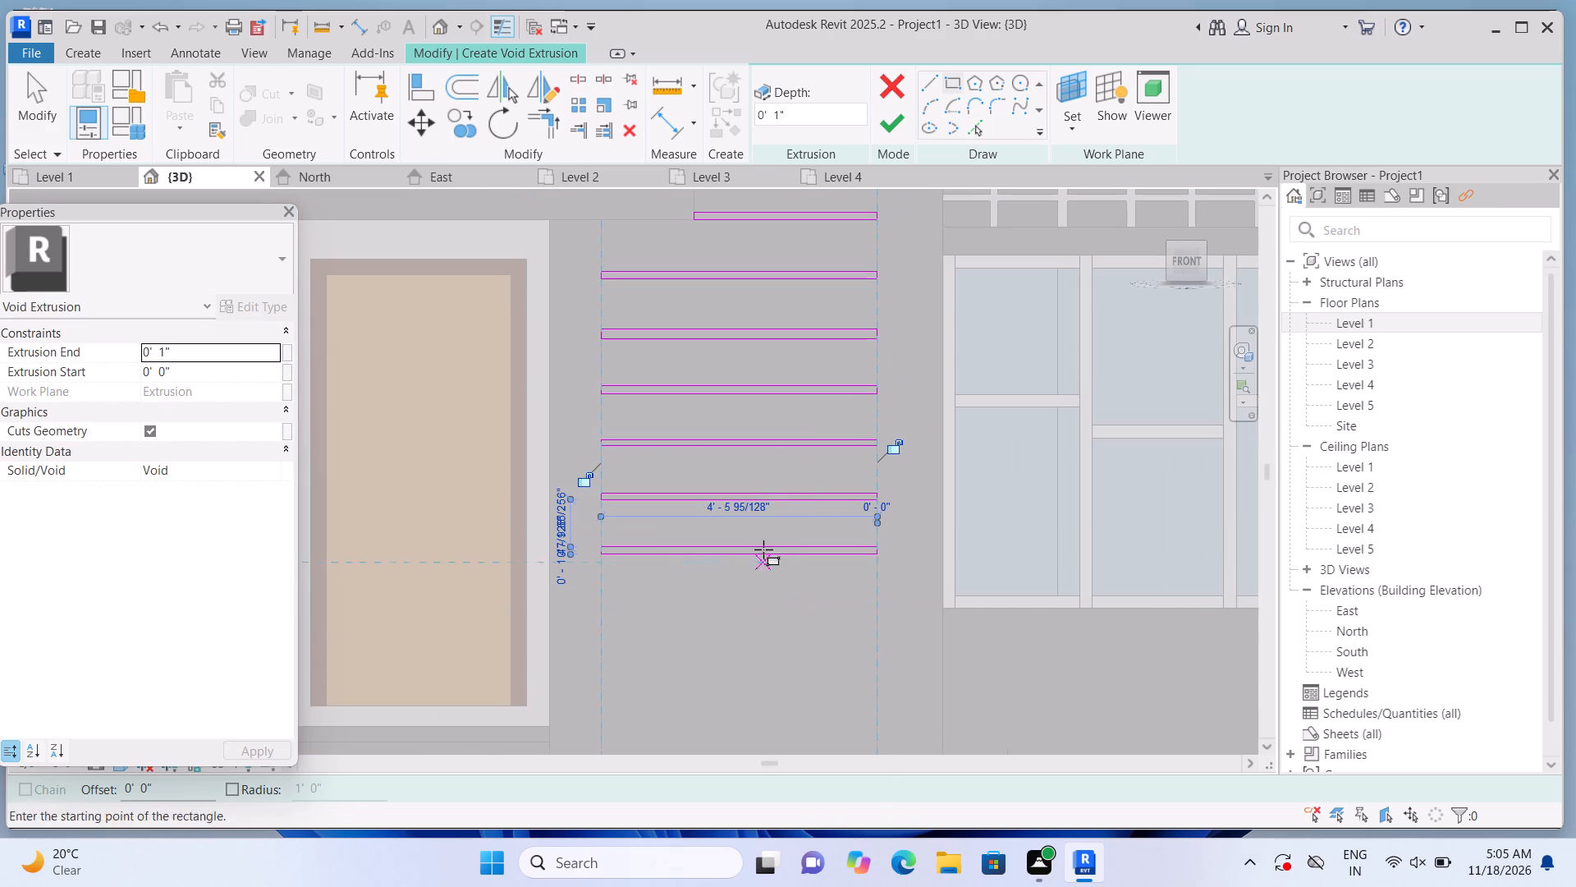
{"action": "middle_click_drag", "start_coordinate": [761, 465], "coordinate": [761, 453]}
{"action": "middle_click_drag", "start_coordinate": [744, 655], "coordinate": [726, 443]}
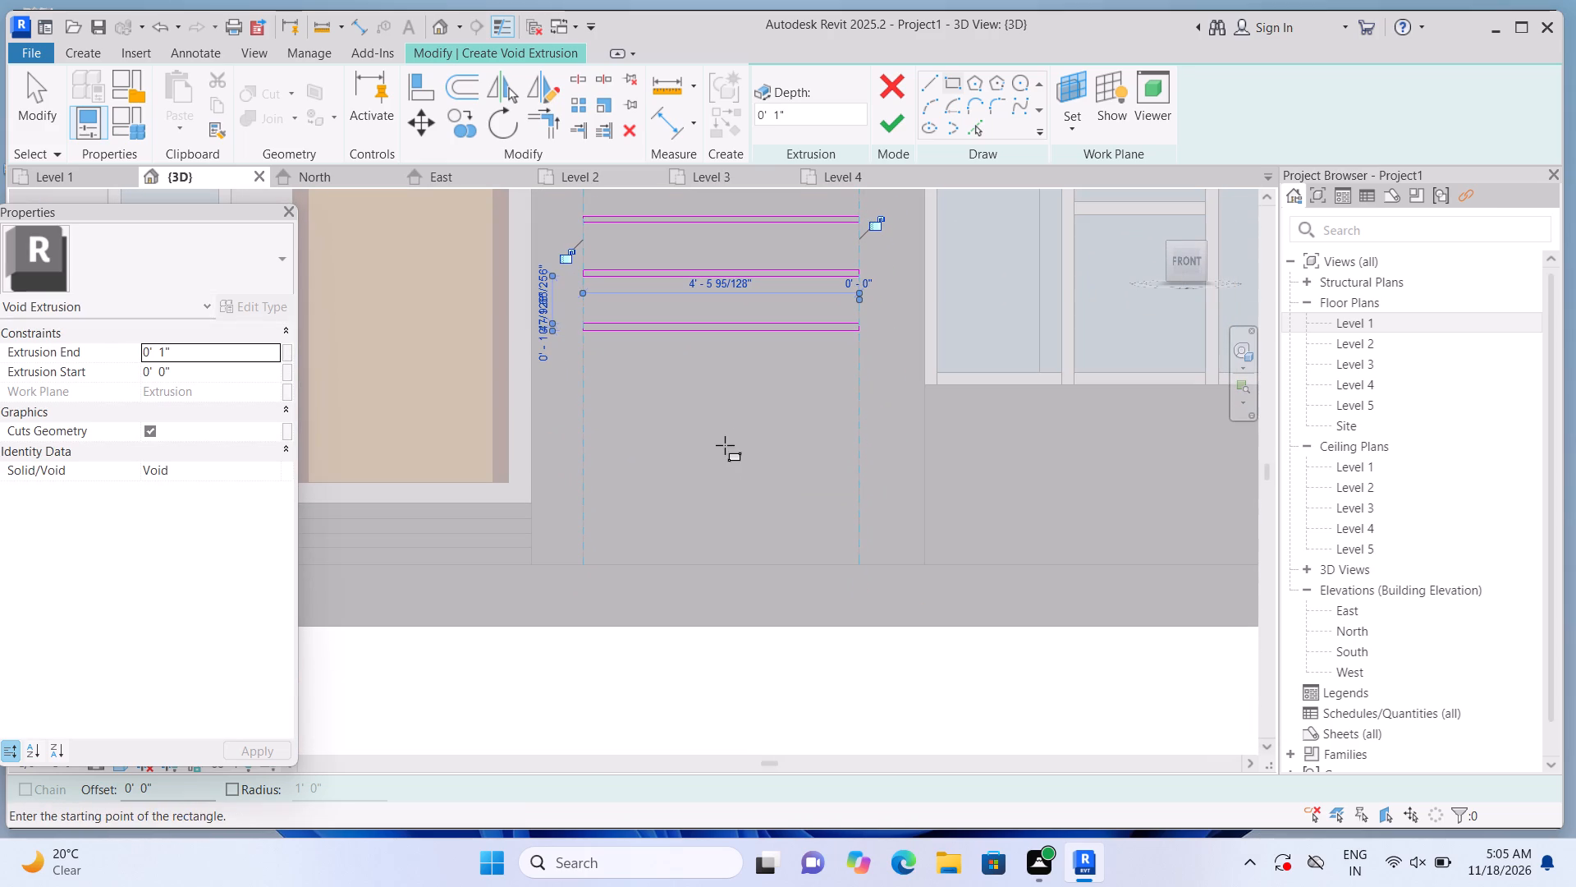
{"action": "key", "text": "Escape"}
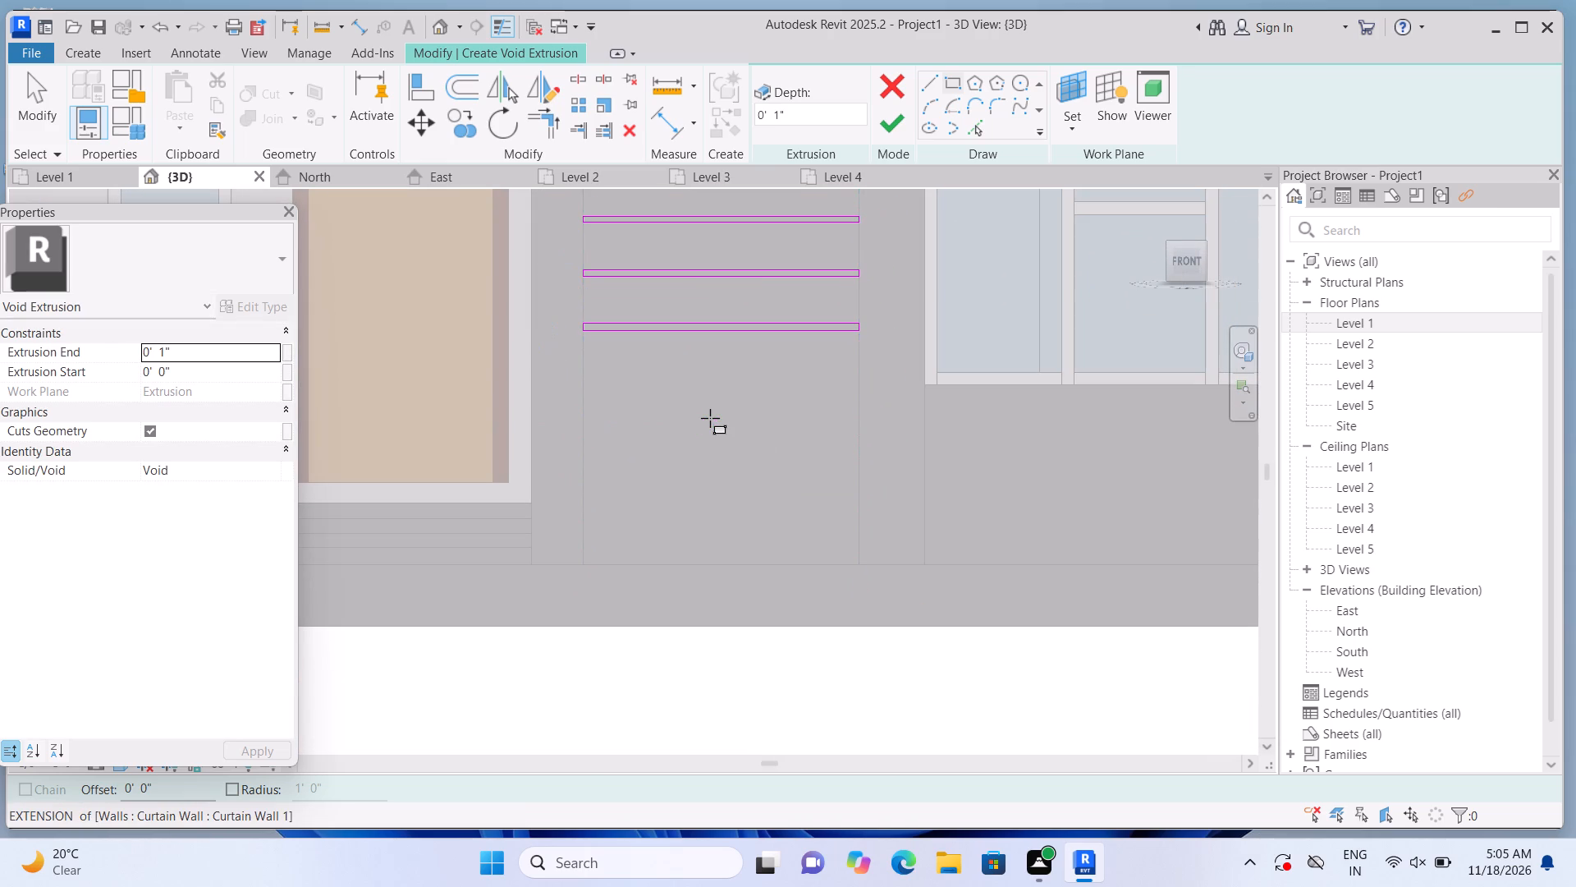
{"action": "scroll", "coordinate": [710, 421], "scroll_direction": "down", "scroll_amount": 13}
{"action": "scroll", "coordinate": [715, 439], "scroll_direction": "up", "scroll_amount": 4}
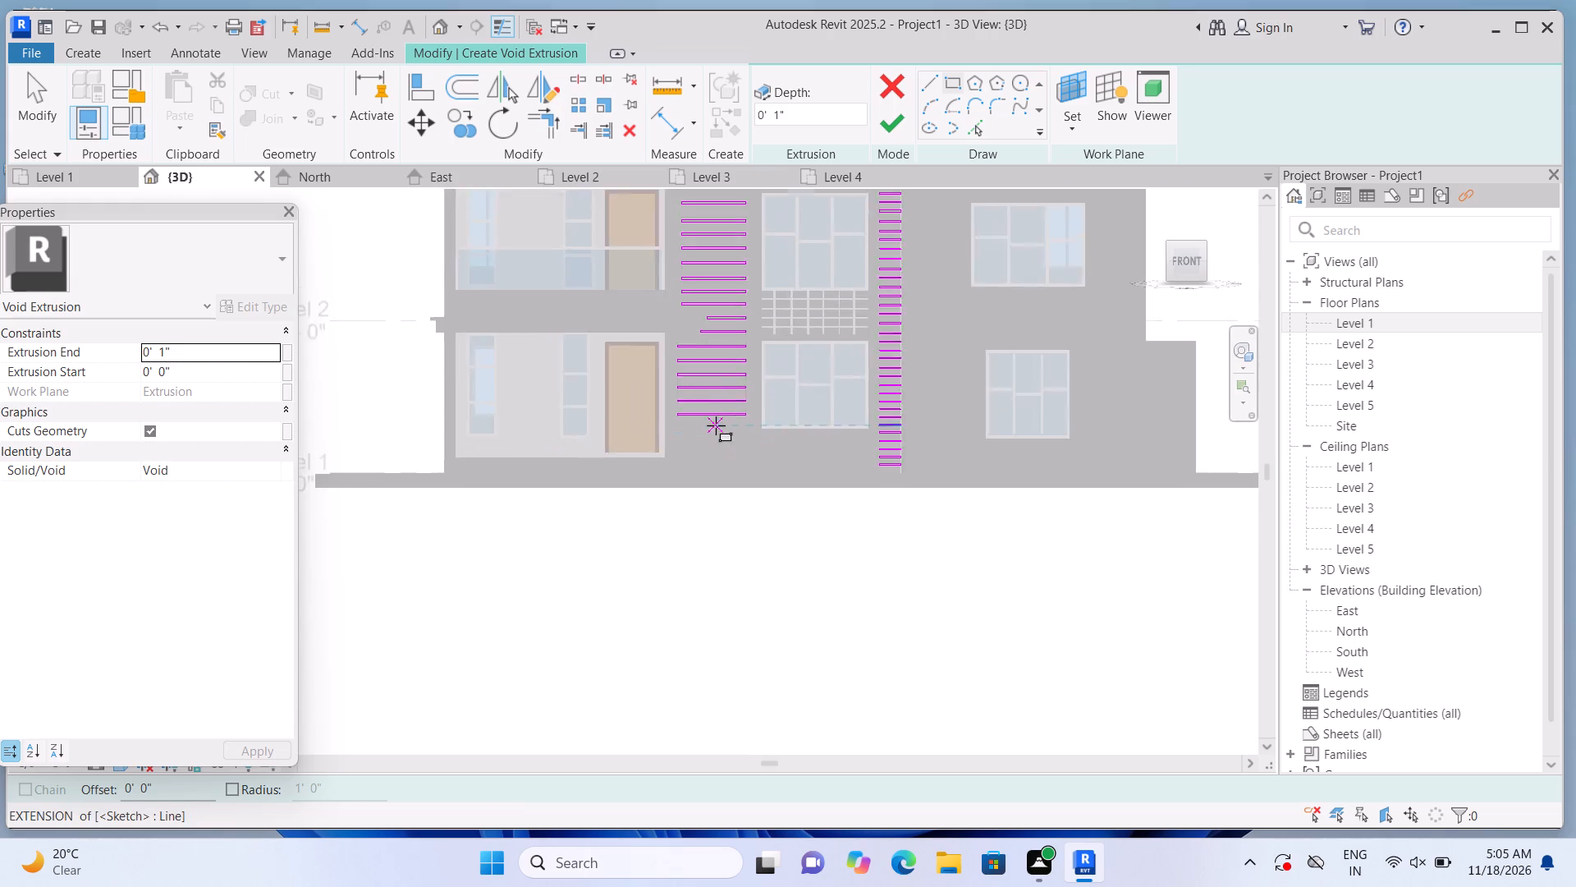
{"action": "scroll", "coordinate": [716, 425], "scroll_direction": "up", "scroll_amount": 12}
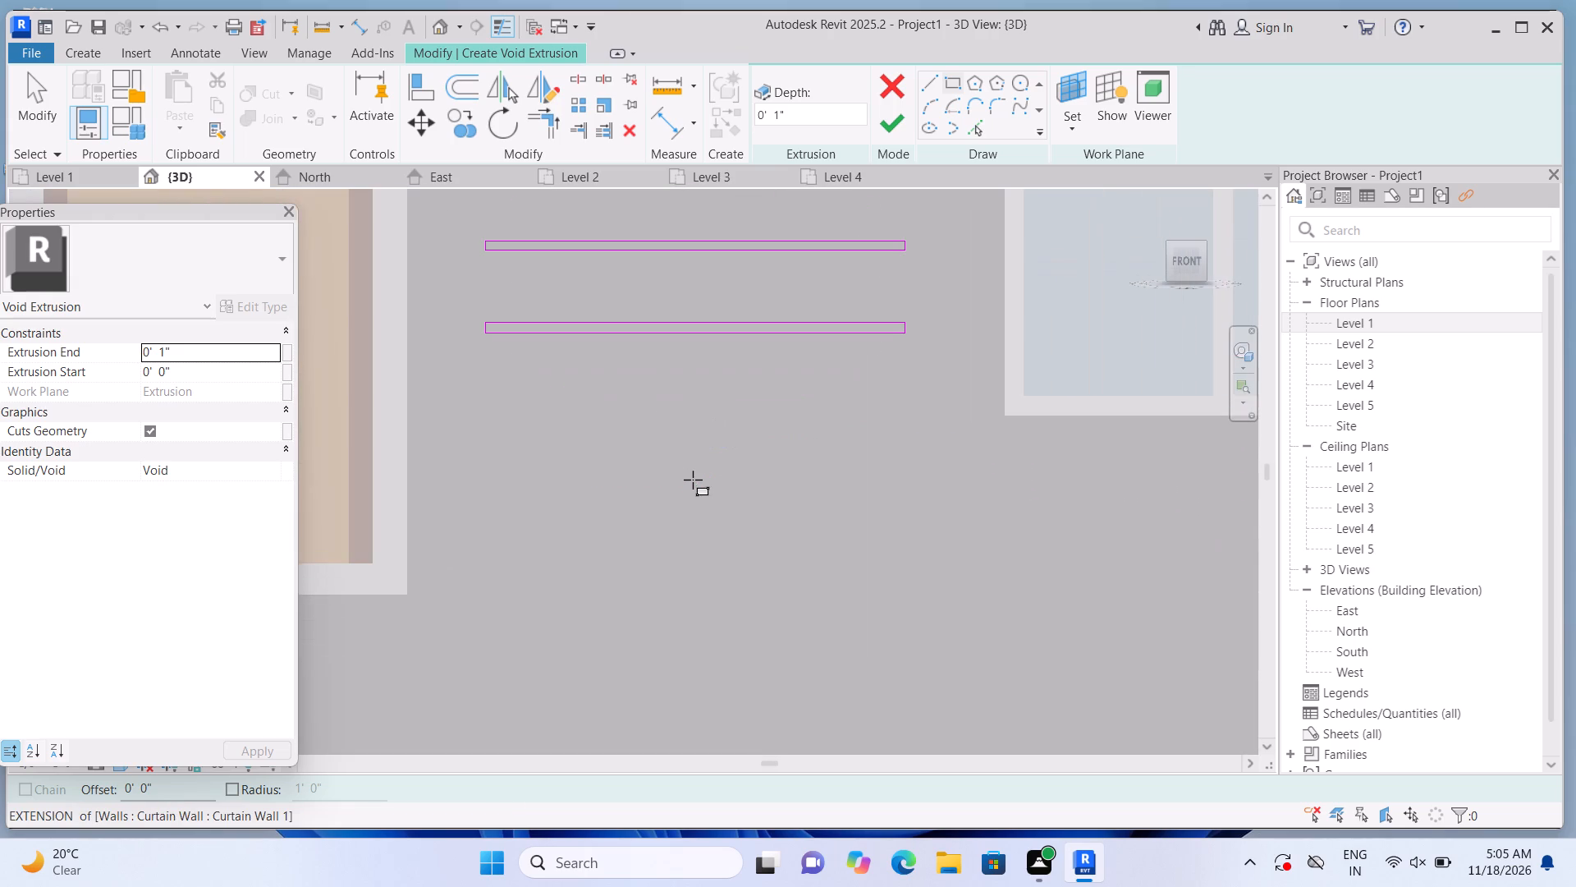
{"action": "left_click", "coordinate": [489, 381]}
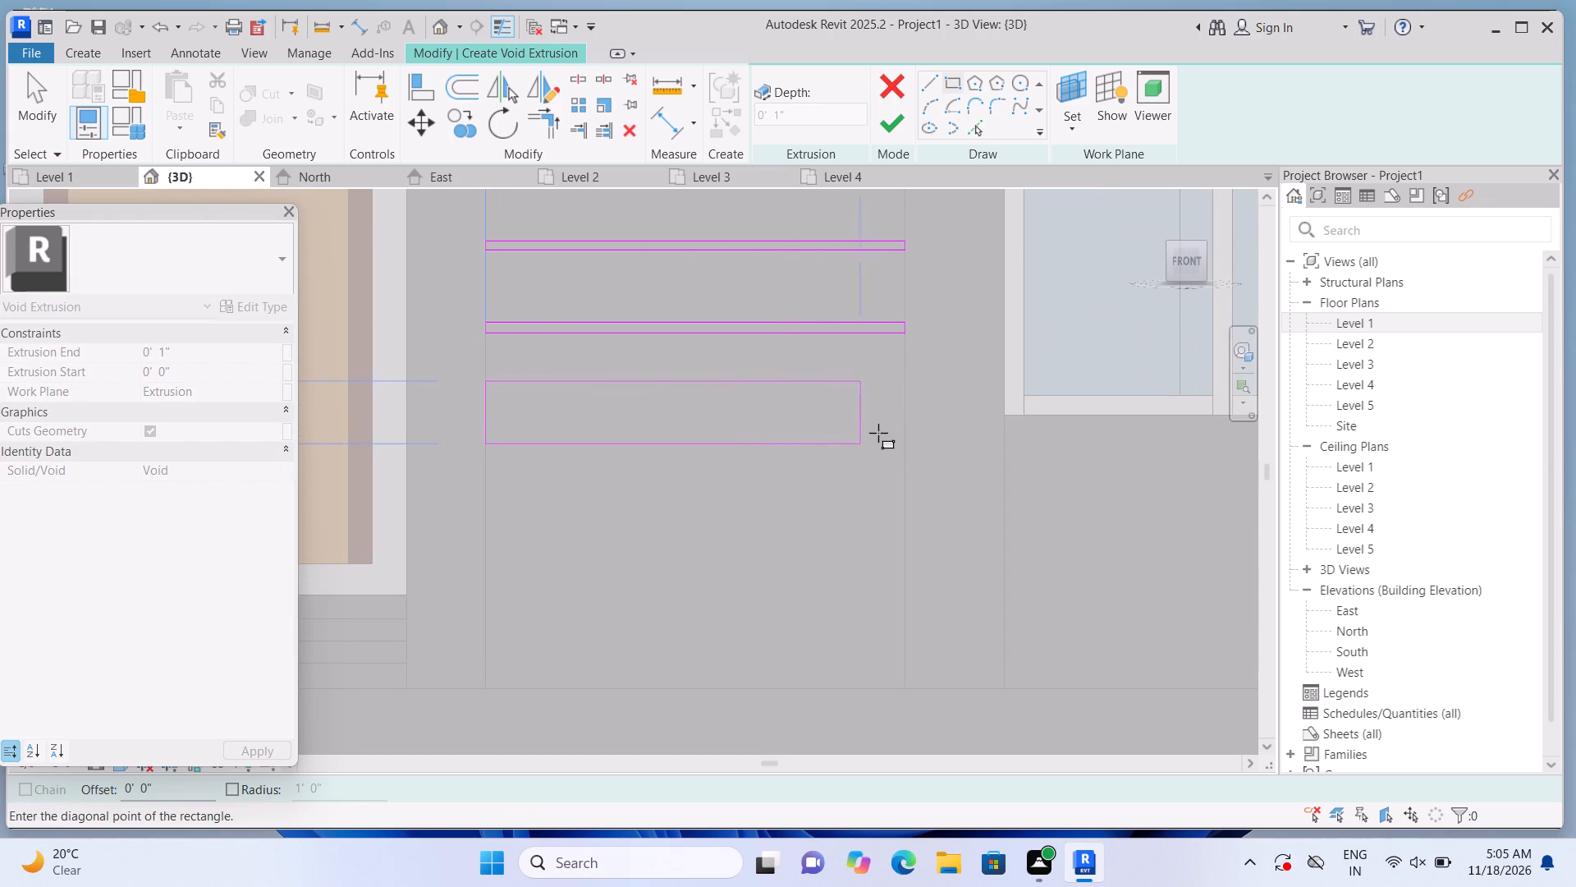
{"action": "left_click", "coordinate": [902, 394]}
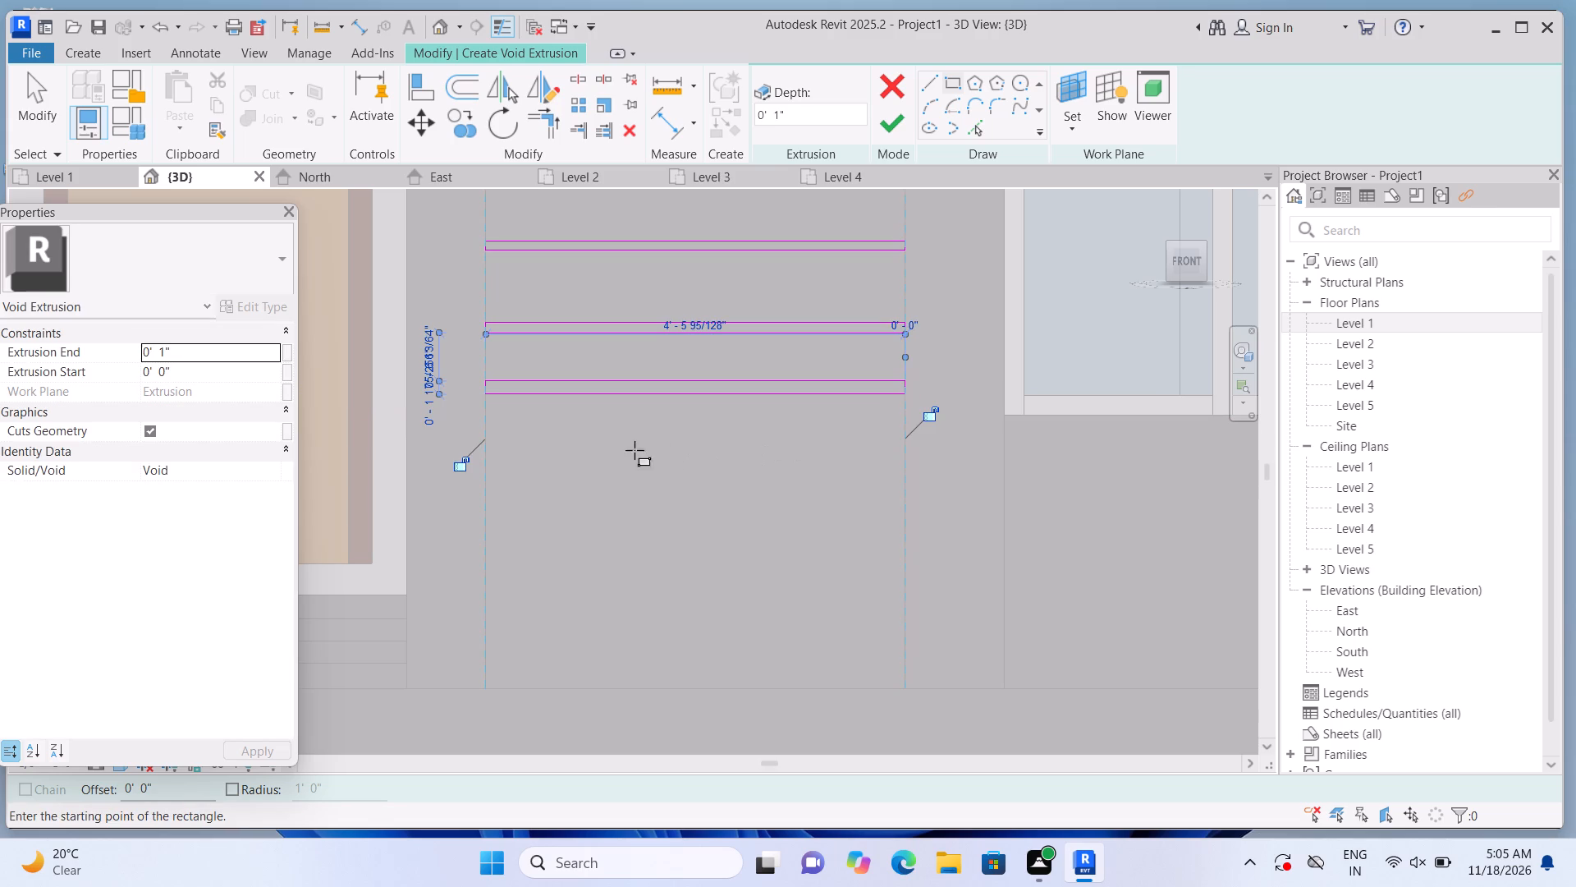
{"action": "left_click", "coordinate": [489, 446]}
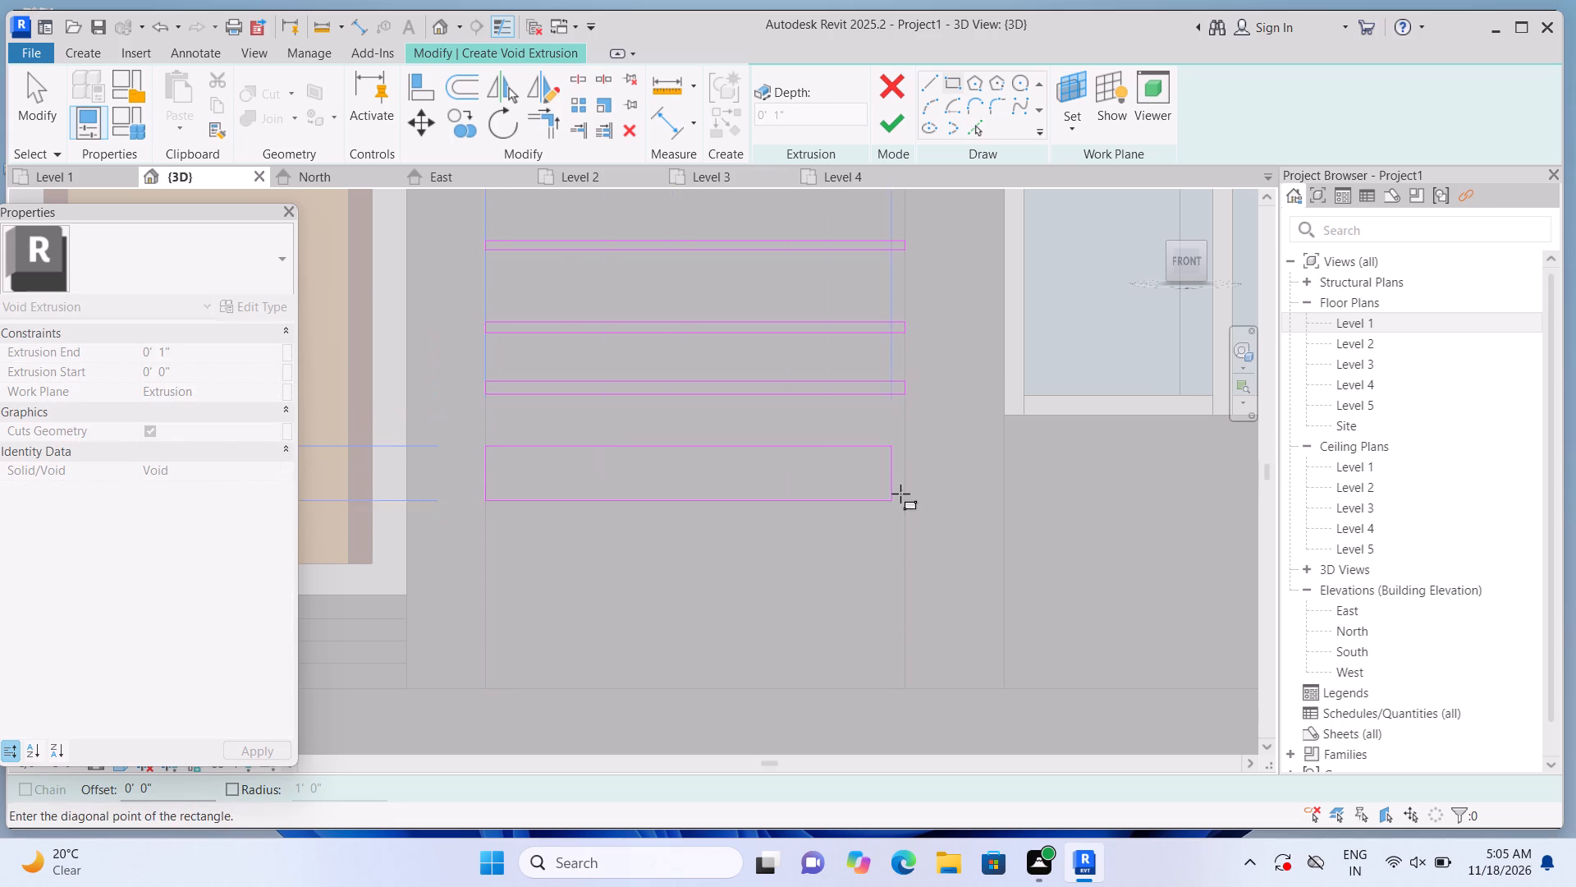
{"action": "left_click", "coordinate": [911, 459]}
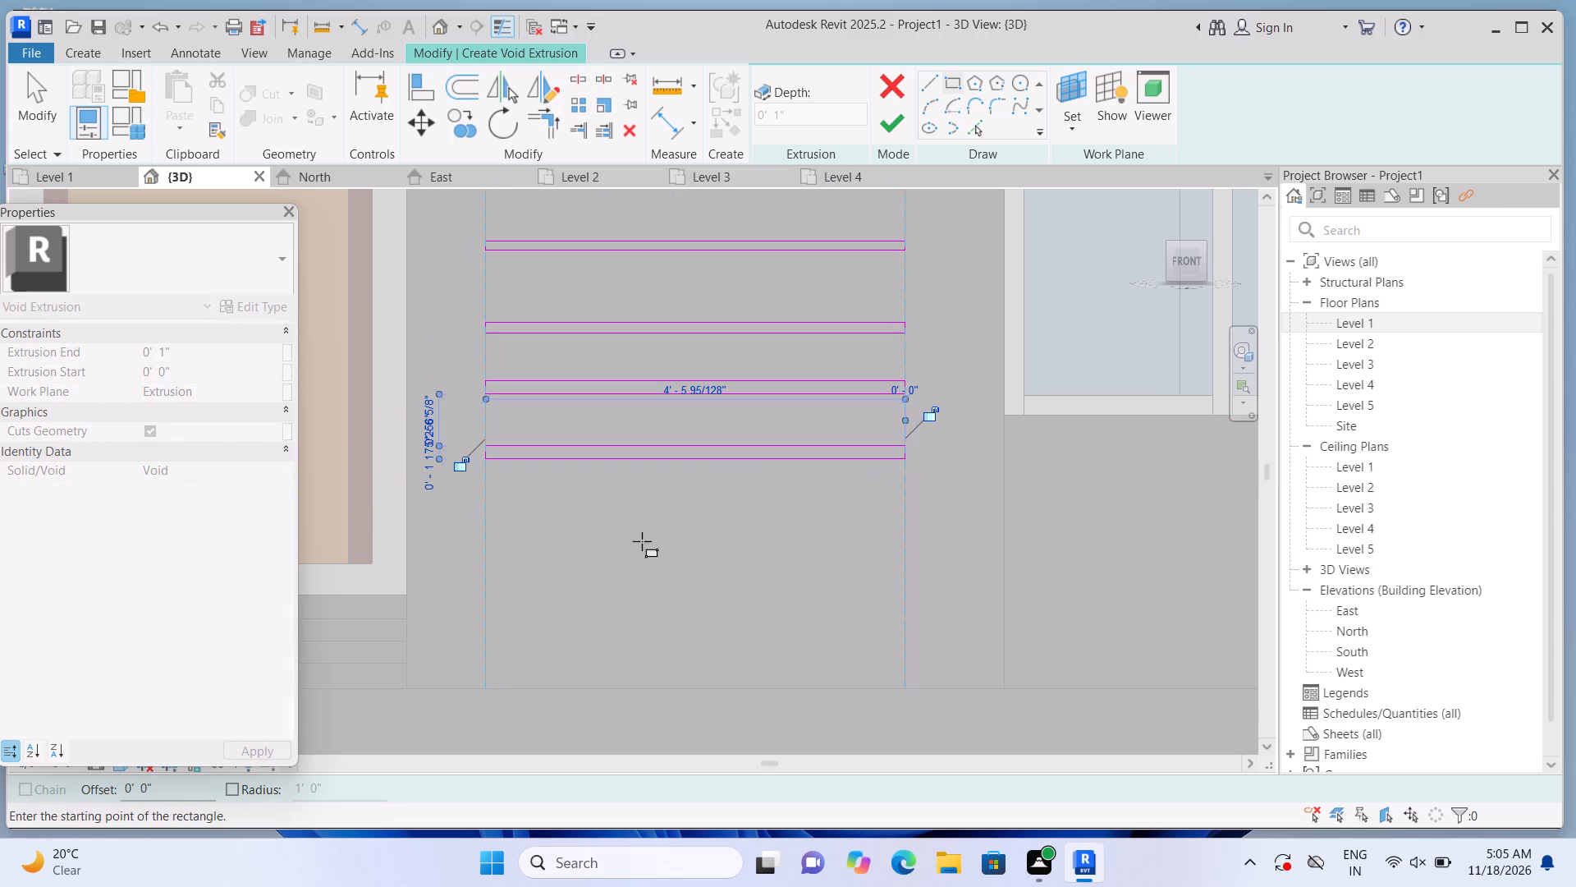
Sketch three further narrow horizontal rectangles about 4' 6" wide down the same strip, ending just above the wall's base.
{"action": "left_click", "coordinate": [491, 507]}
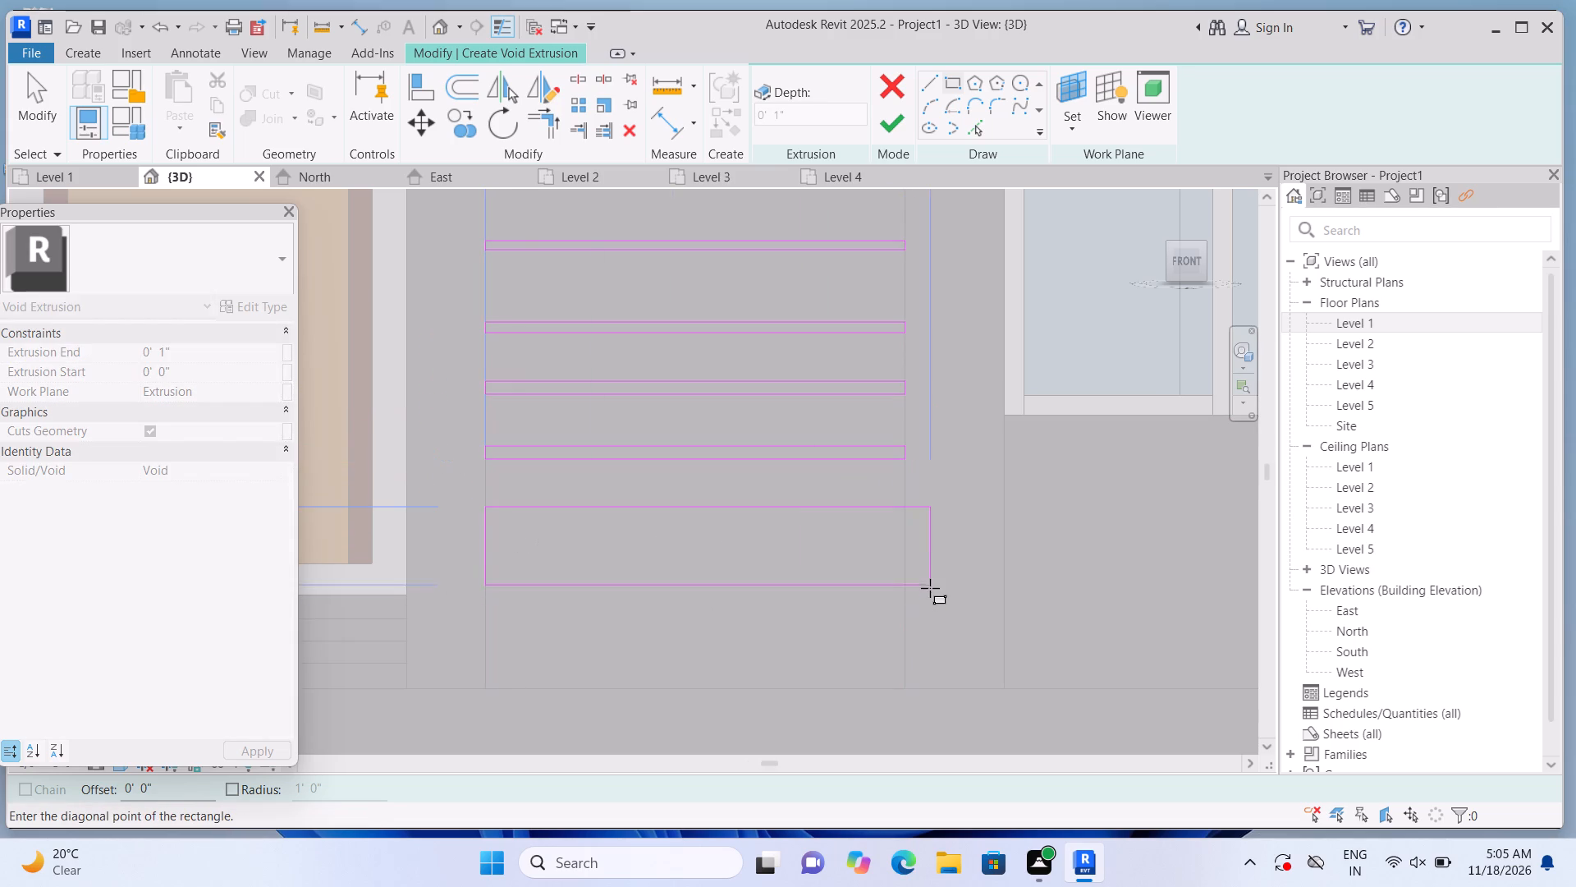
{"action": "left_click", "coordinate": [900, 517]}
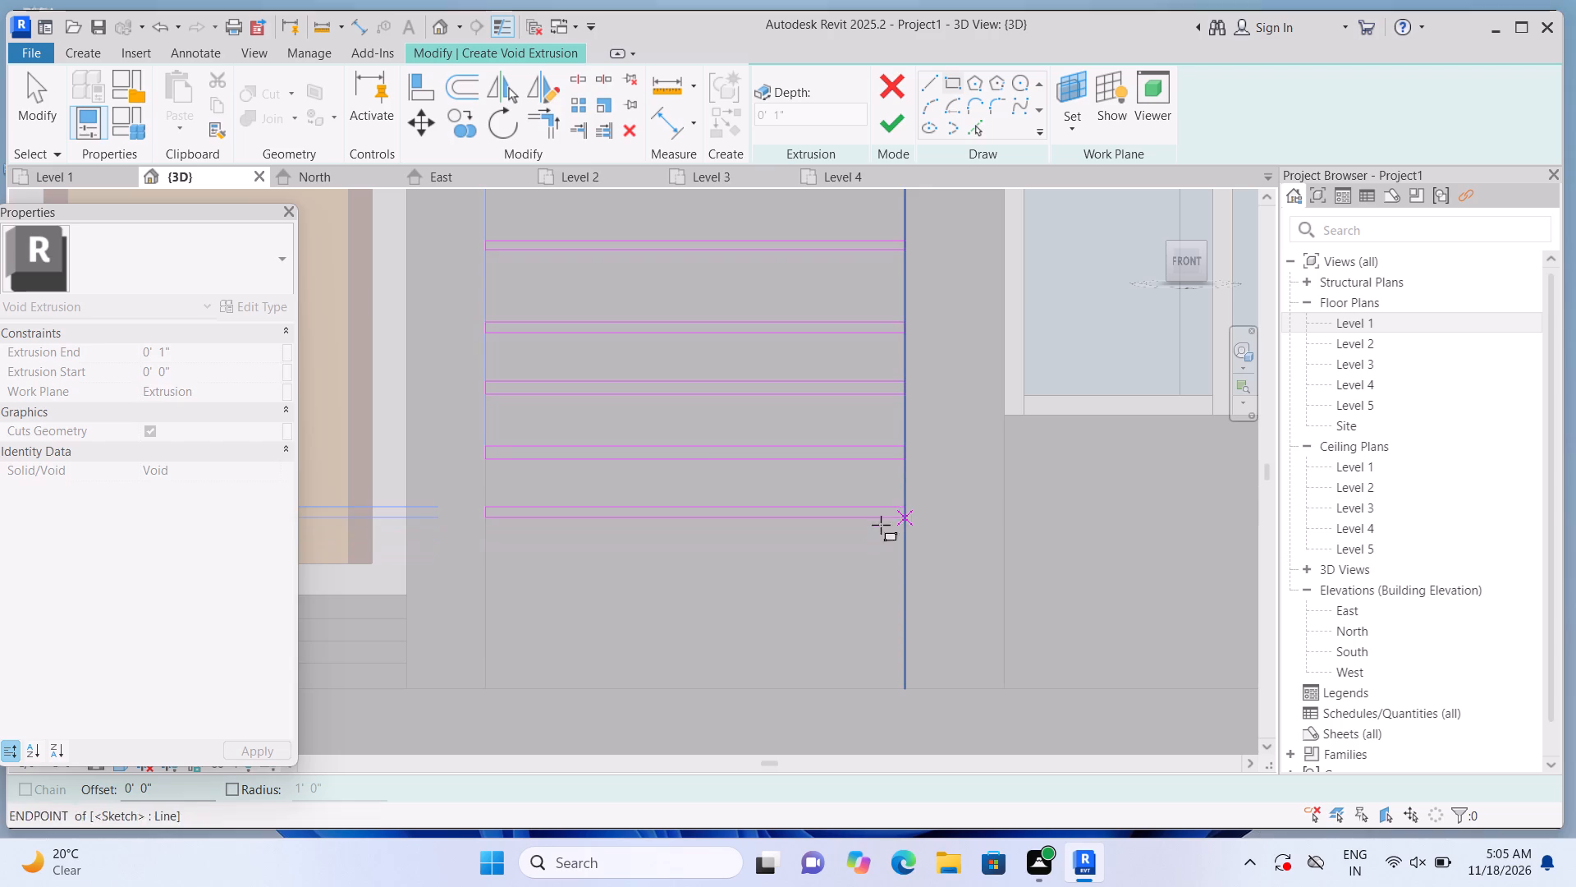
{"action": "left_click", "coordinate": [492, 572]}
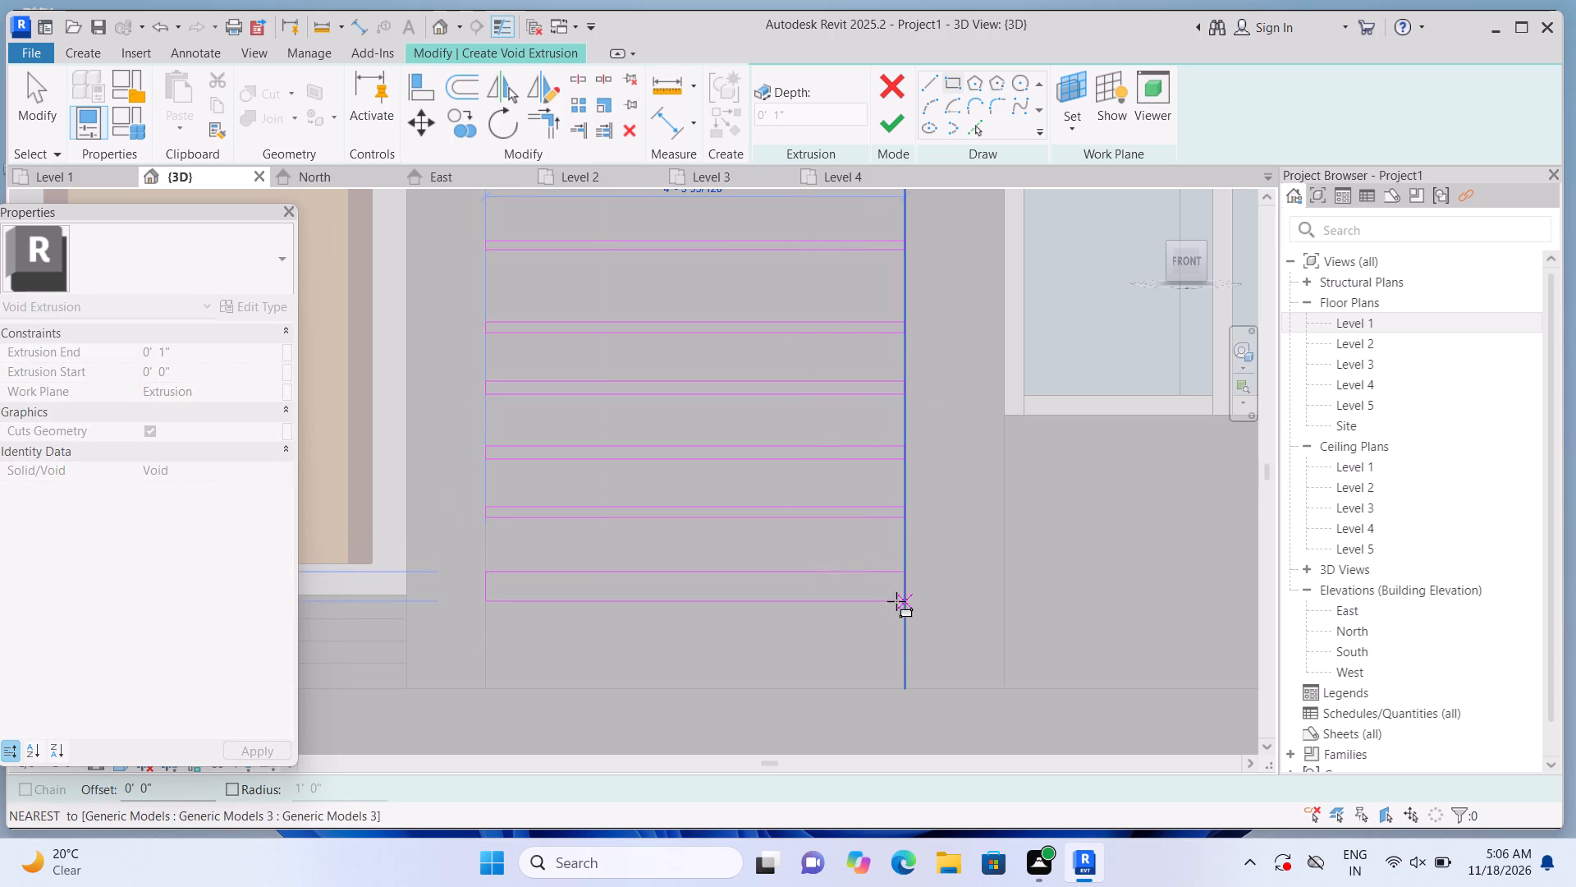
{"action": "left_click", "coordinate": [899, 582]}
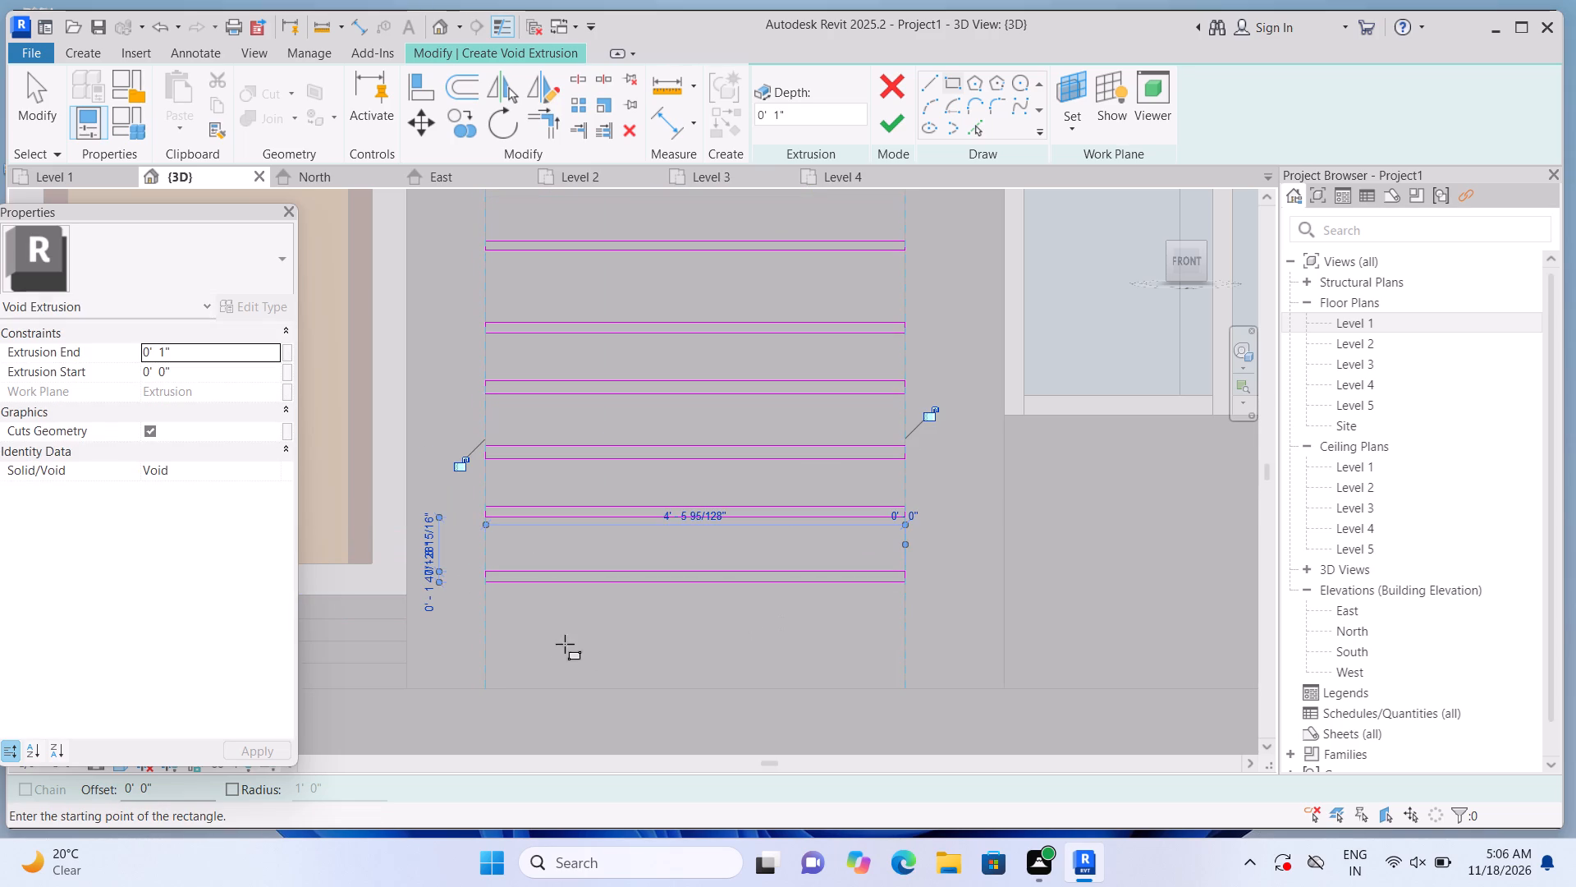
{"action": "left_click", "coordinate": [493, 629]}
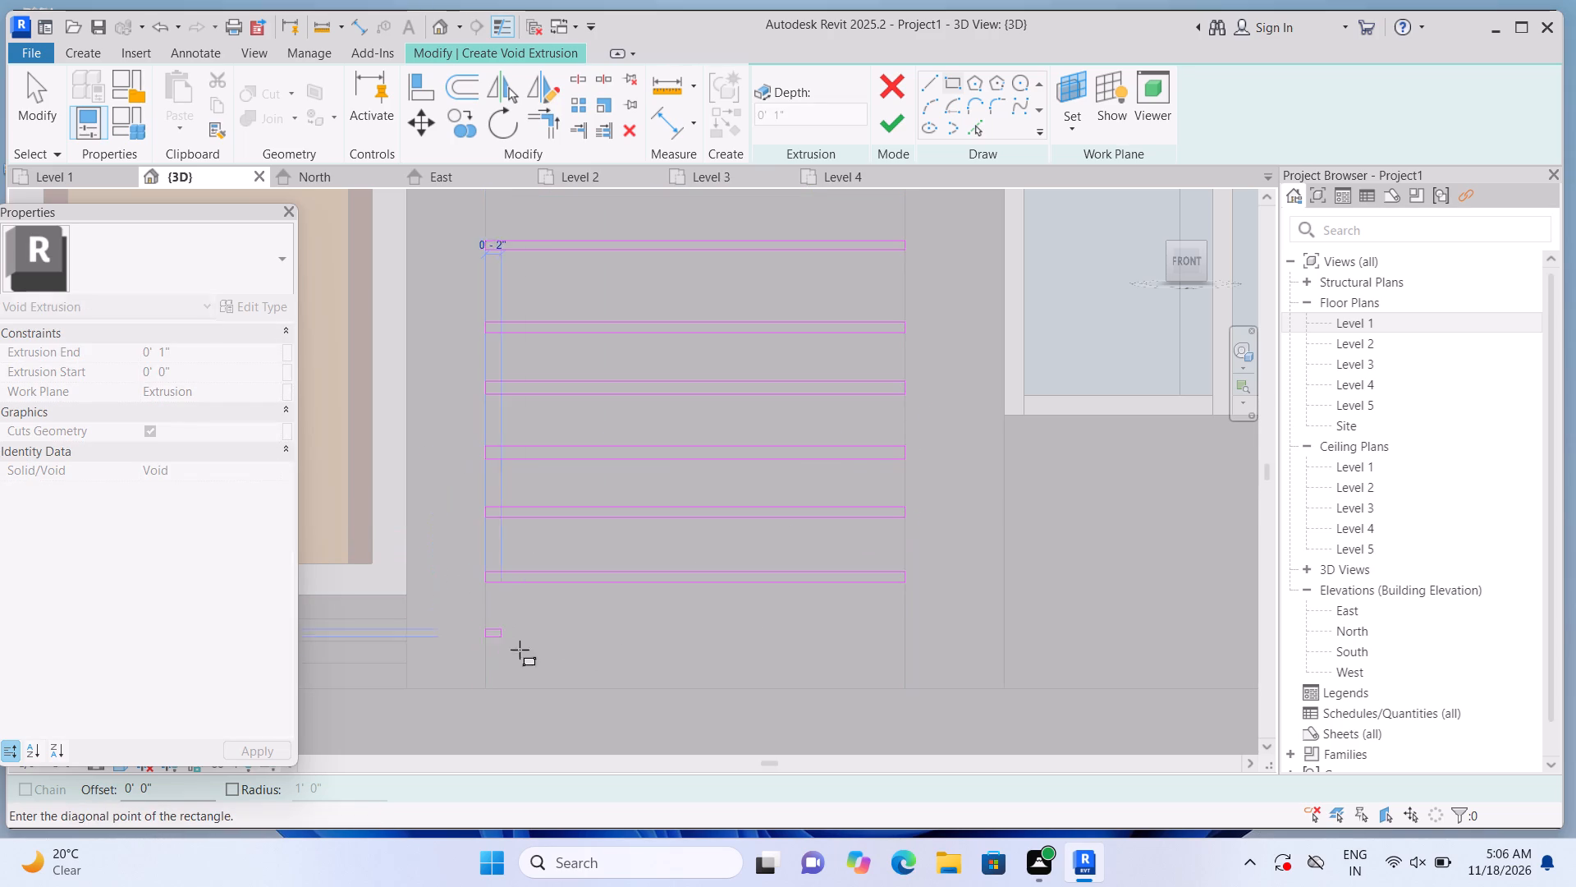
{"action": "left_click", "coordinate": [900, 637]}
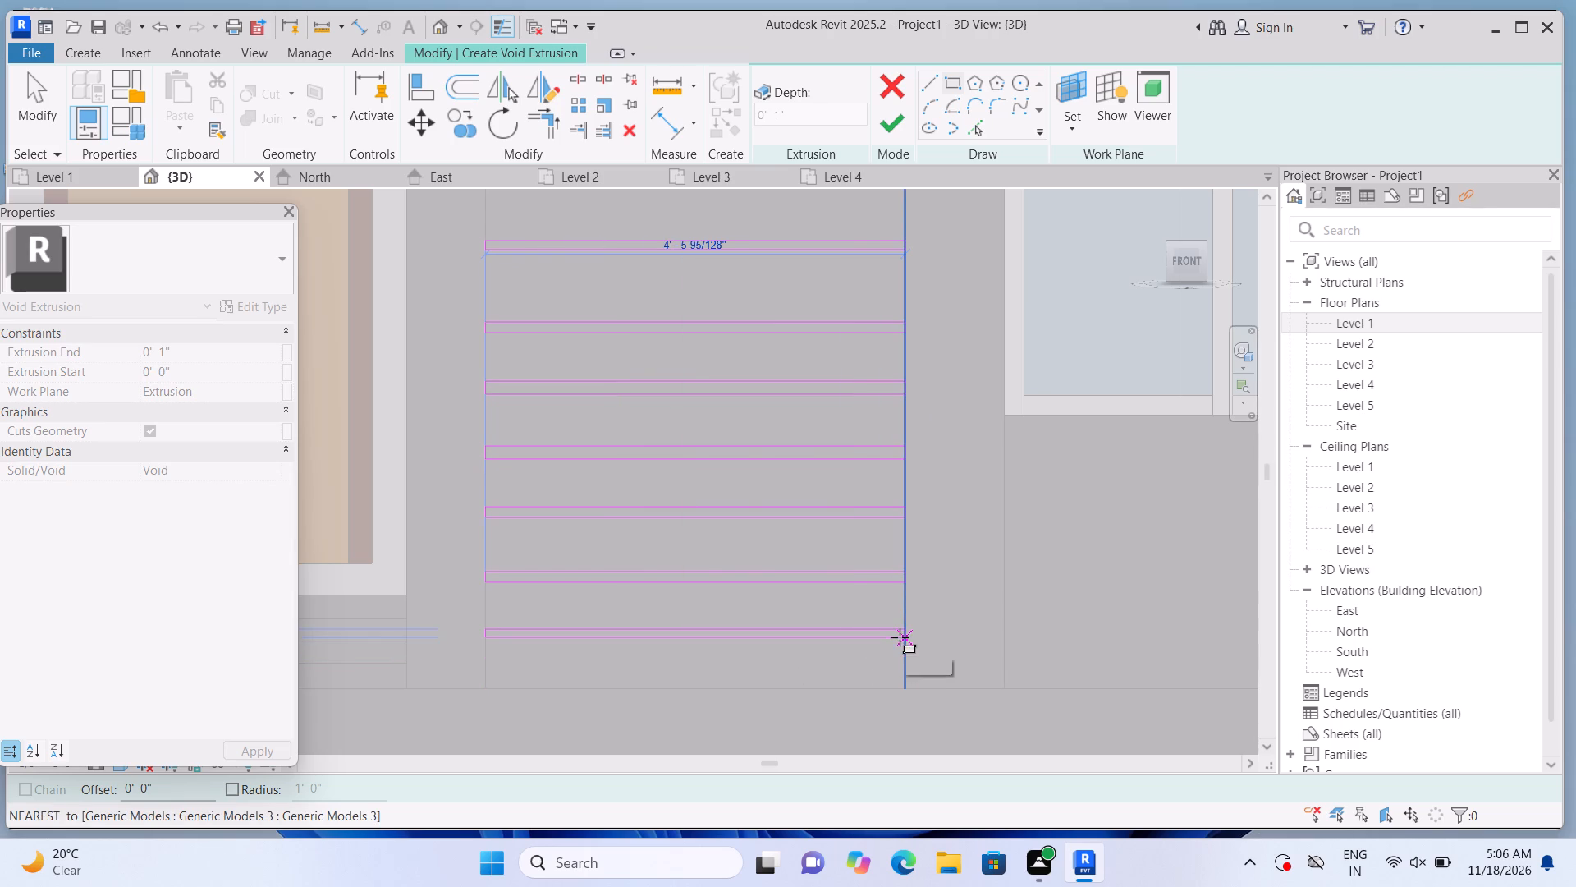
Finish the void extrusion sketch to cut the horizontal grooves into both facade strips, and clear the selection.
{"action": "scroll", "coordinate": [864, 657], "scroll_direction": "down", "scroll_amount": 12}
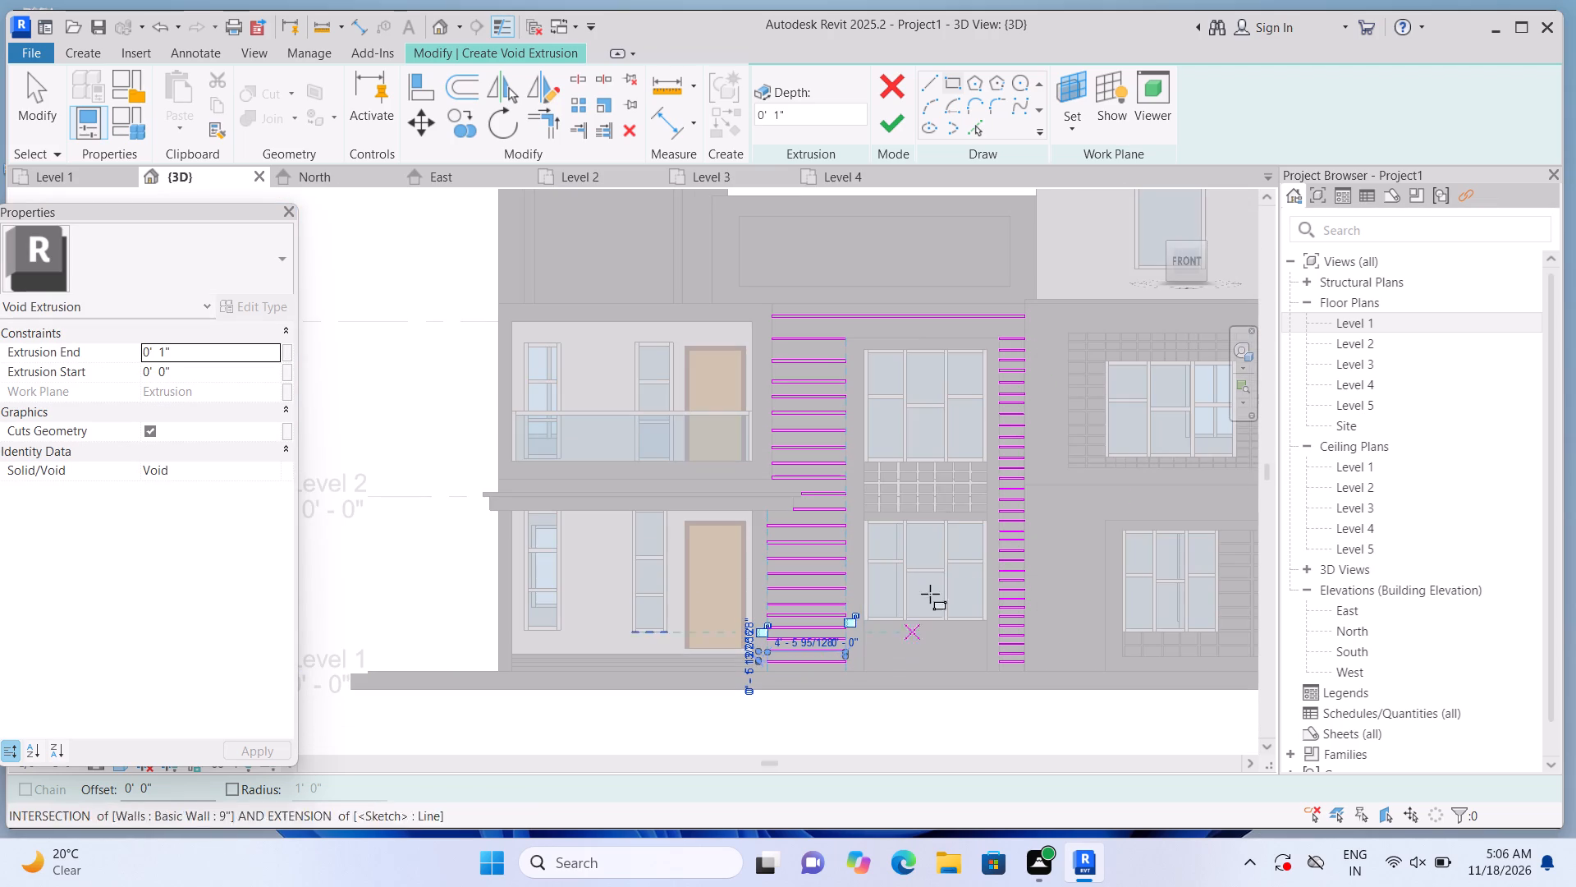
{"action": "left_click", "coordinate": [889, 126]}
{"action": "left_click", "coordinate": [438, 386]}
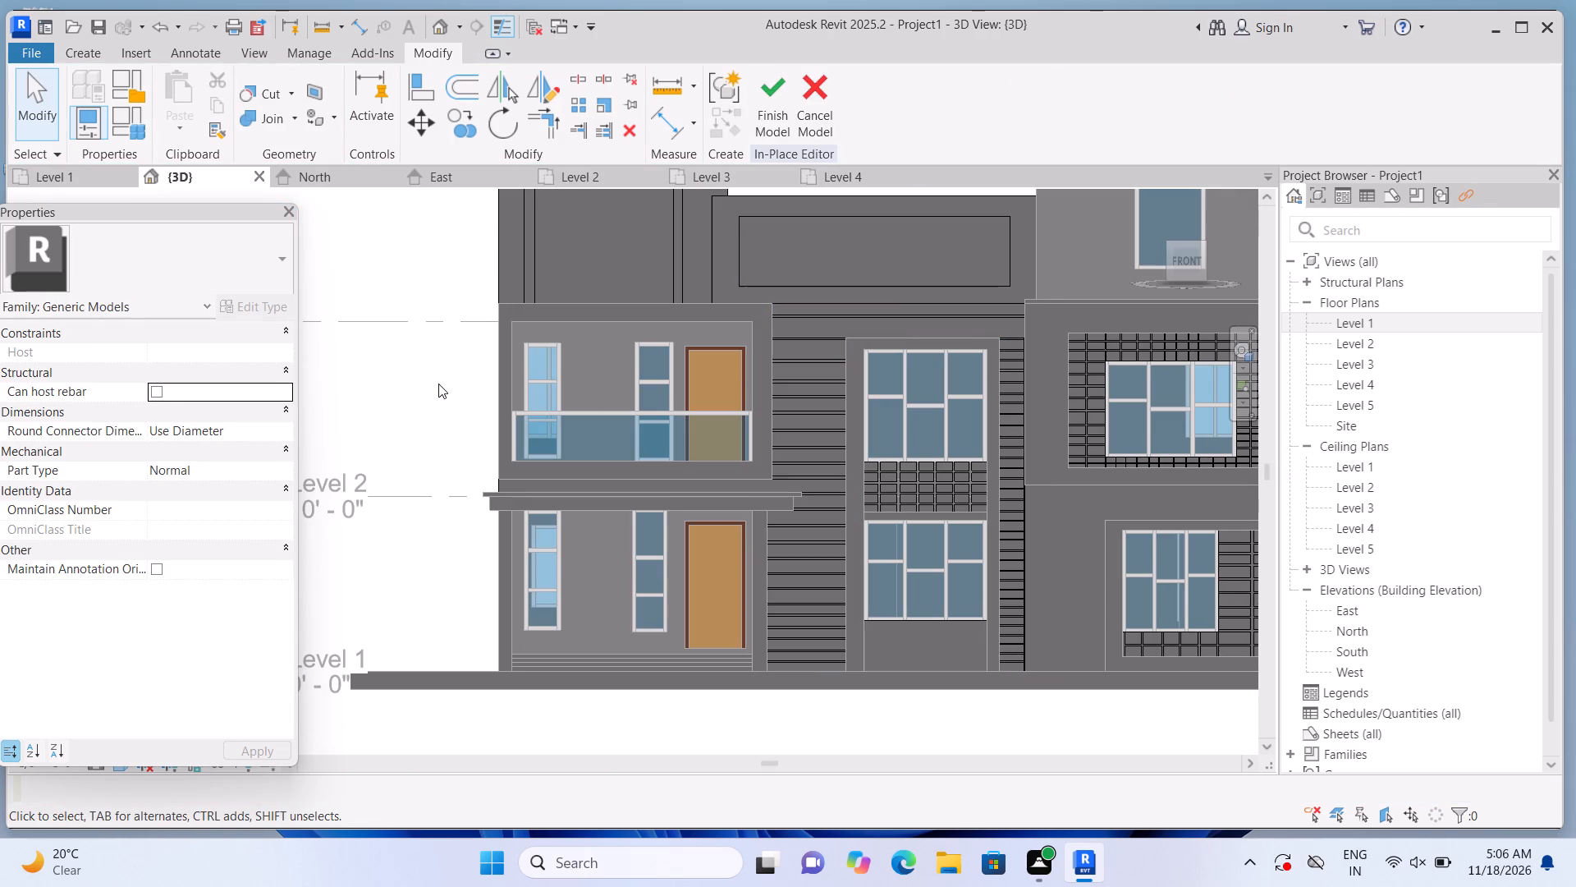
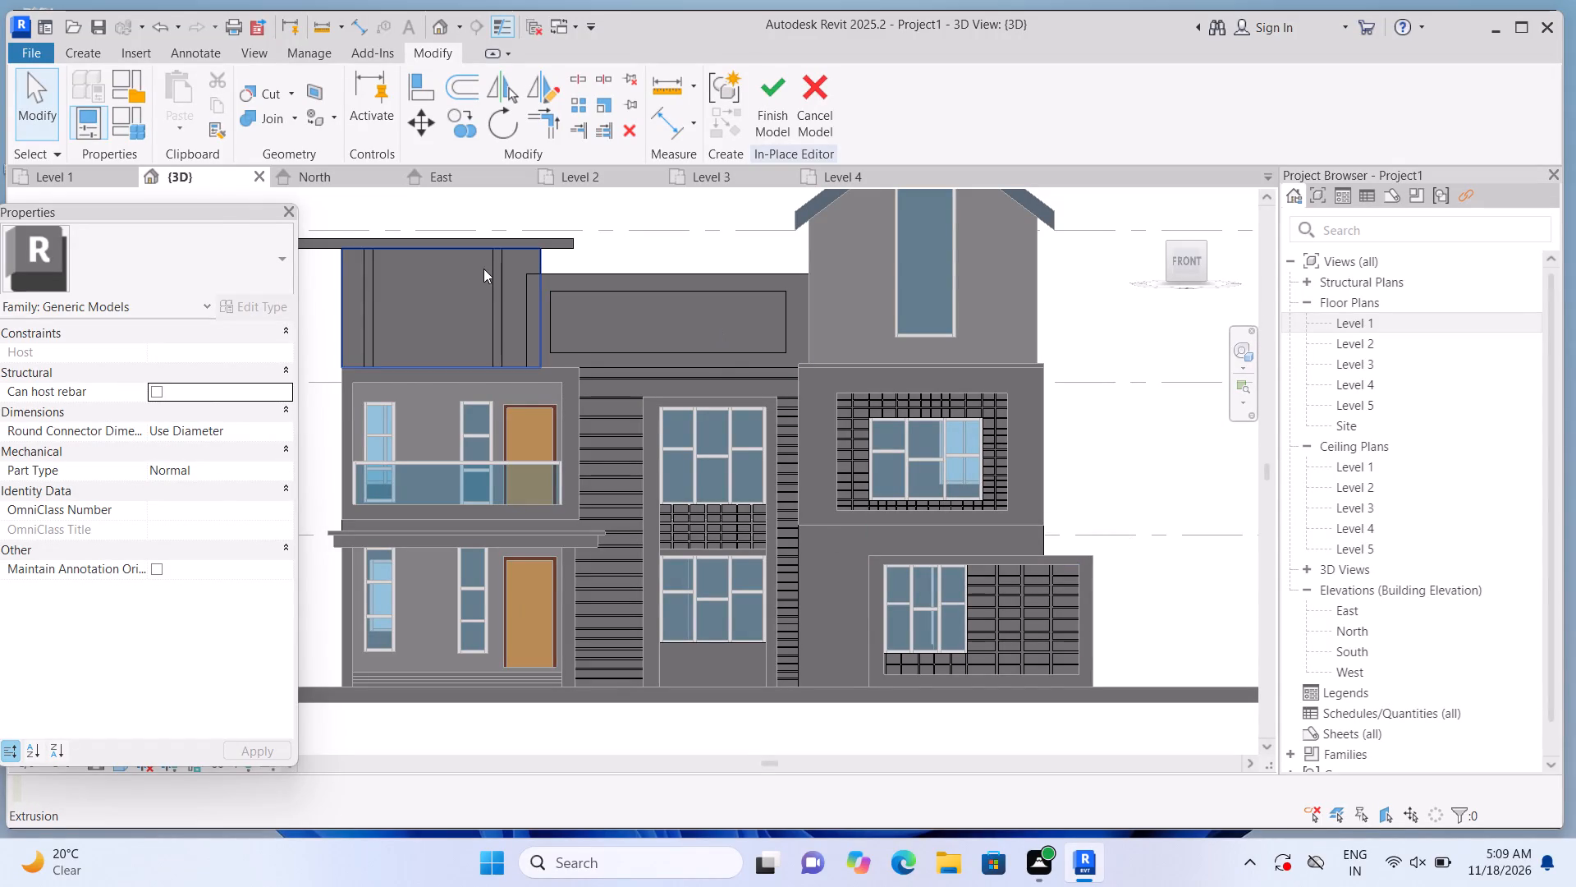
Start a void extrusion with its work plane on the plain wall band above the projecting ground-floor window block.
{"action": "left_click", "coordinate": [88, 53]}
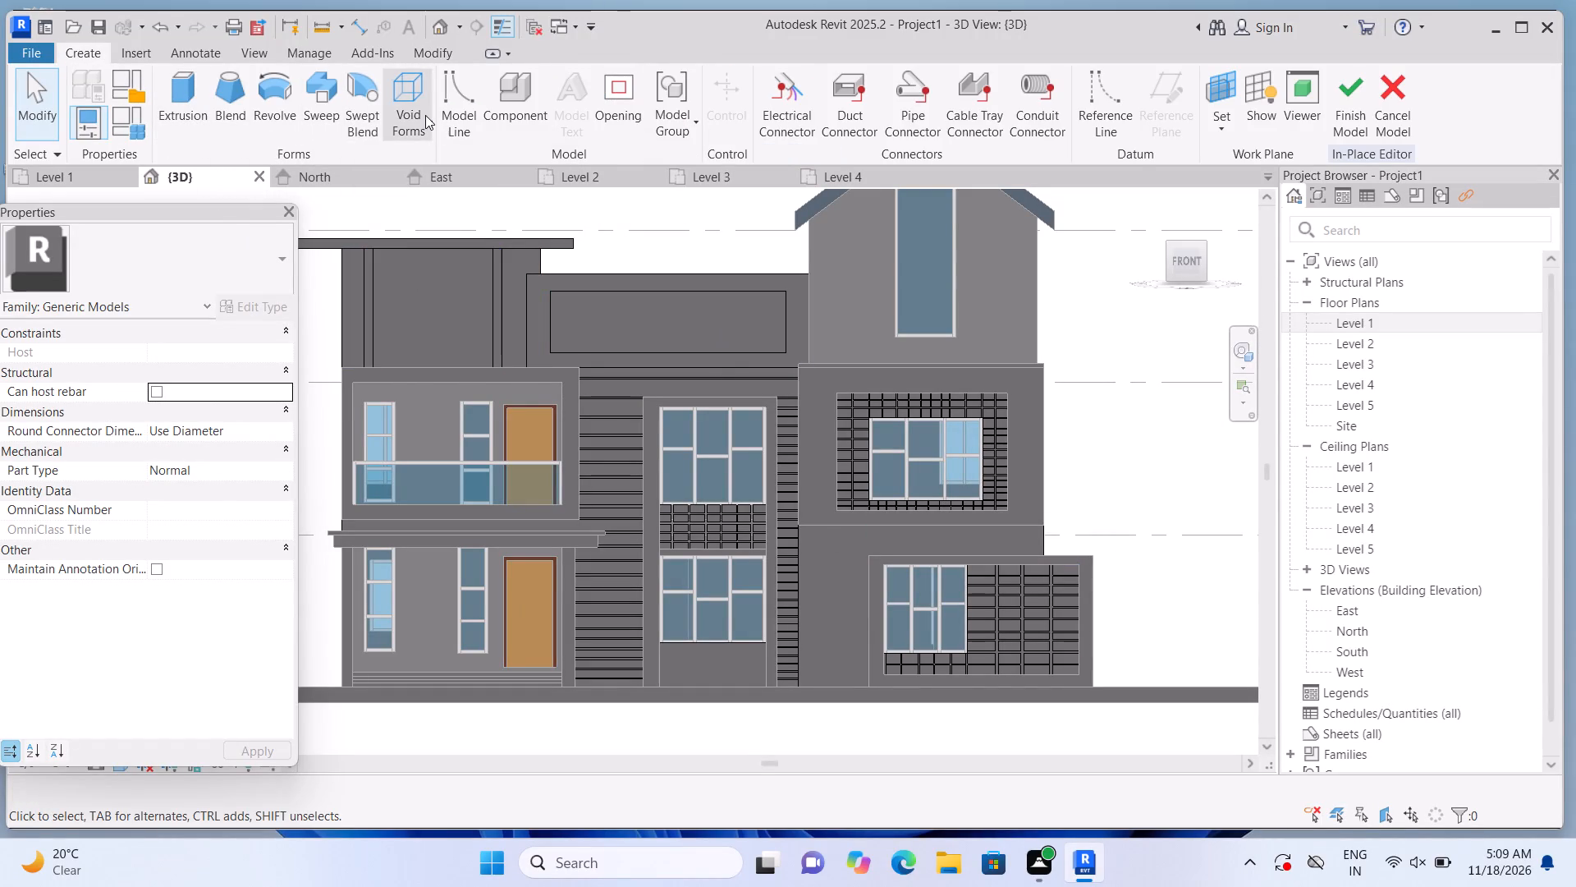
{"action": "left_click", "coordinate": [425, 115]}
{"action": "left_click", "coordinate": [442, 149]}
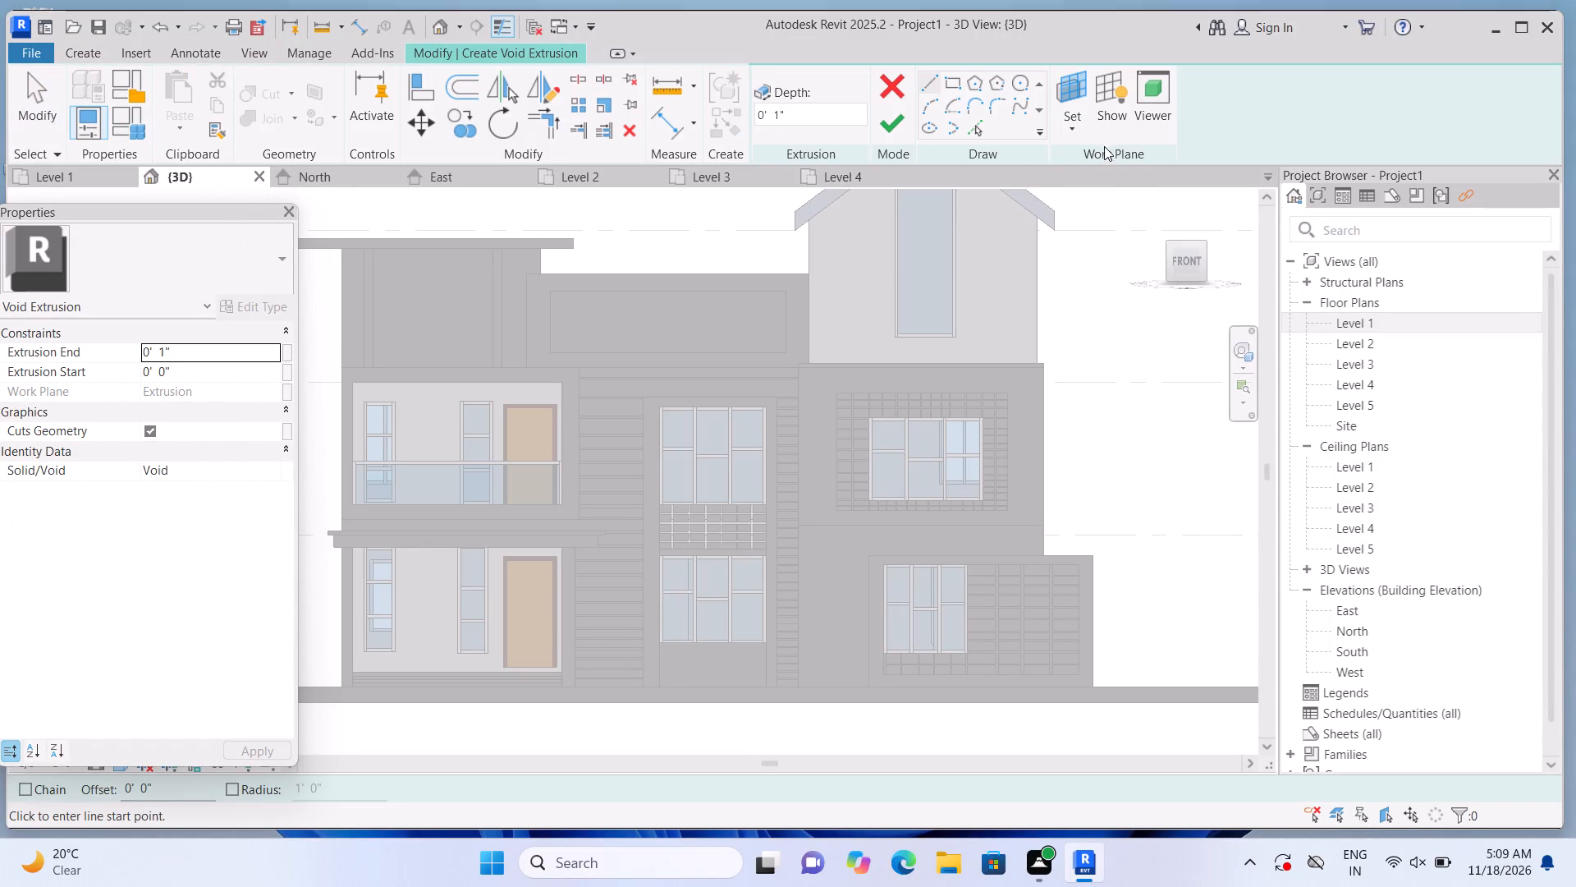
{"action": "left_click", "coordinate": [1085, 130]}
{"action": "left_click", "coordinate": [1108, 197]}
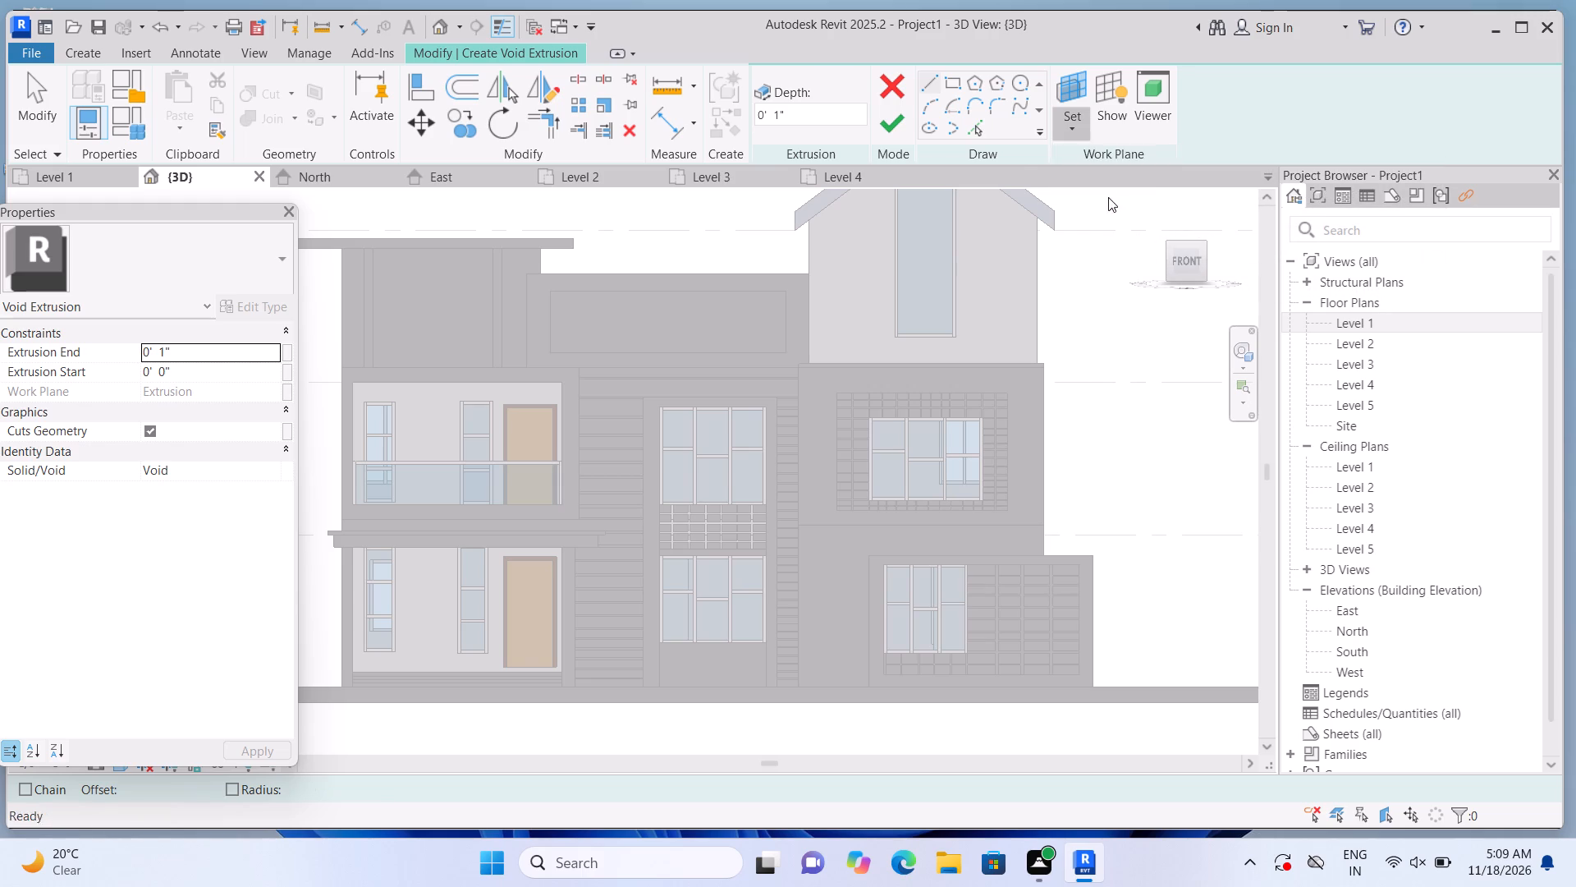
{"action": "left_click", "coordinate": [892, 540]}
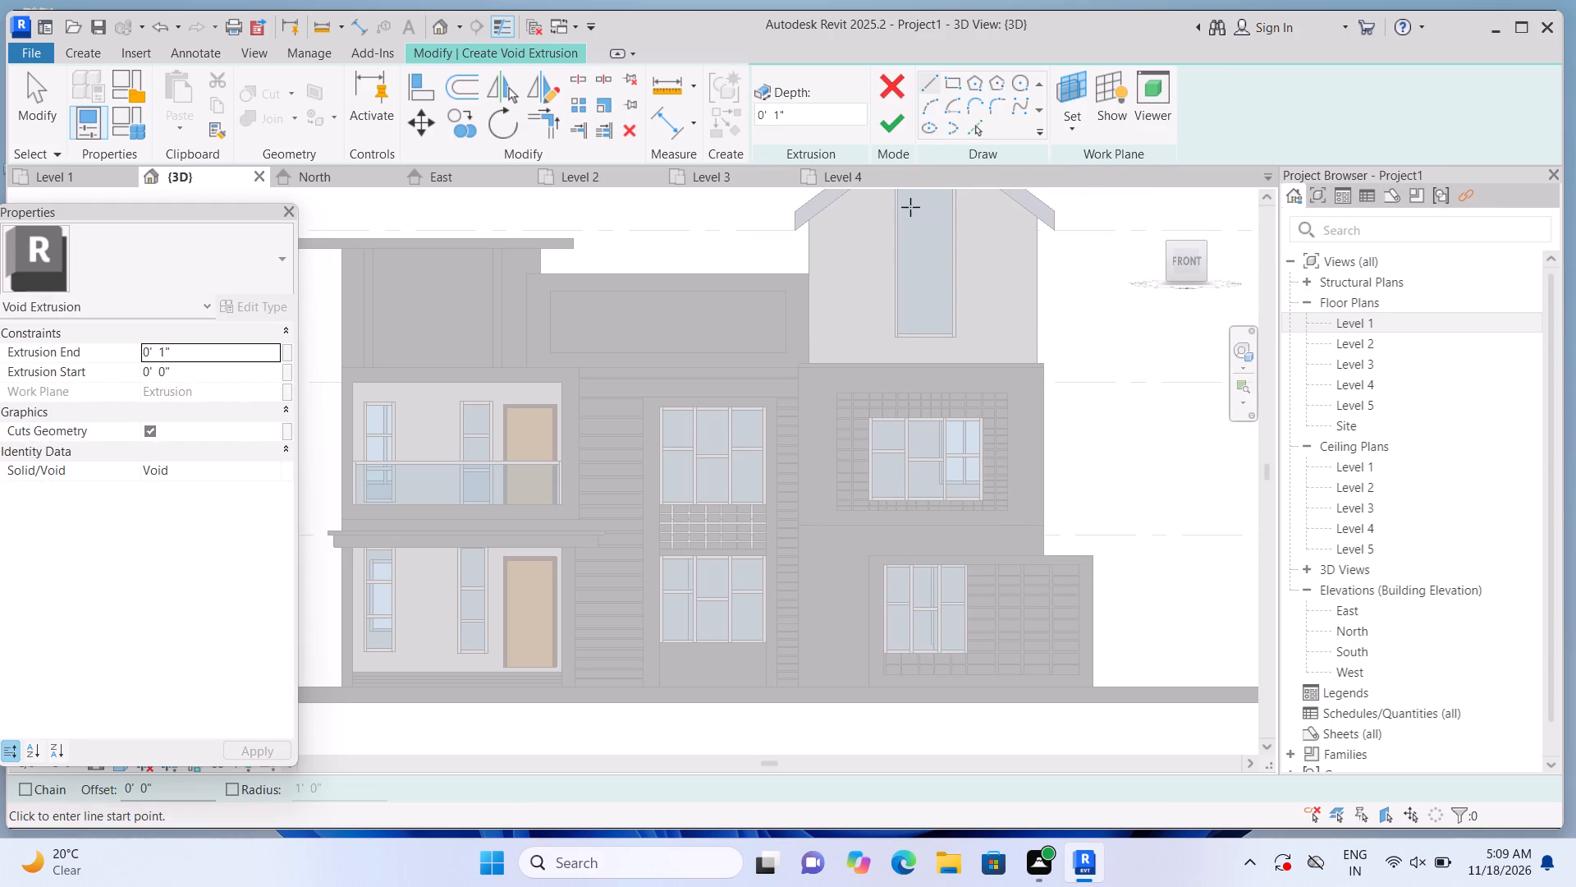
Sketch a narrow vertical rectangle about 2' tall and 1 3/4" wide across the wall band, aligned with the projecting block's left edge.
{"action": "left_click", "coordinate": [954, 80]}
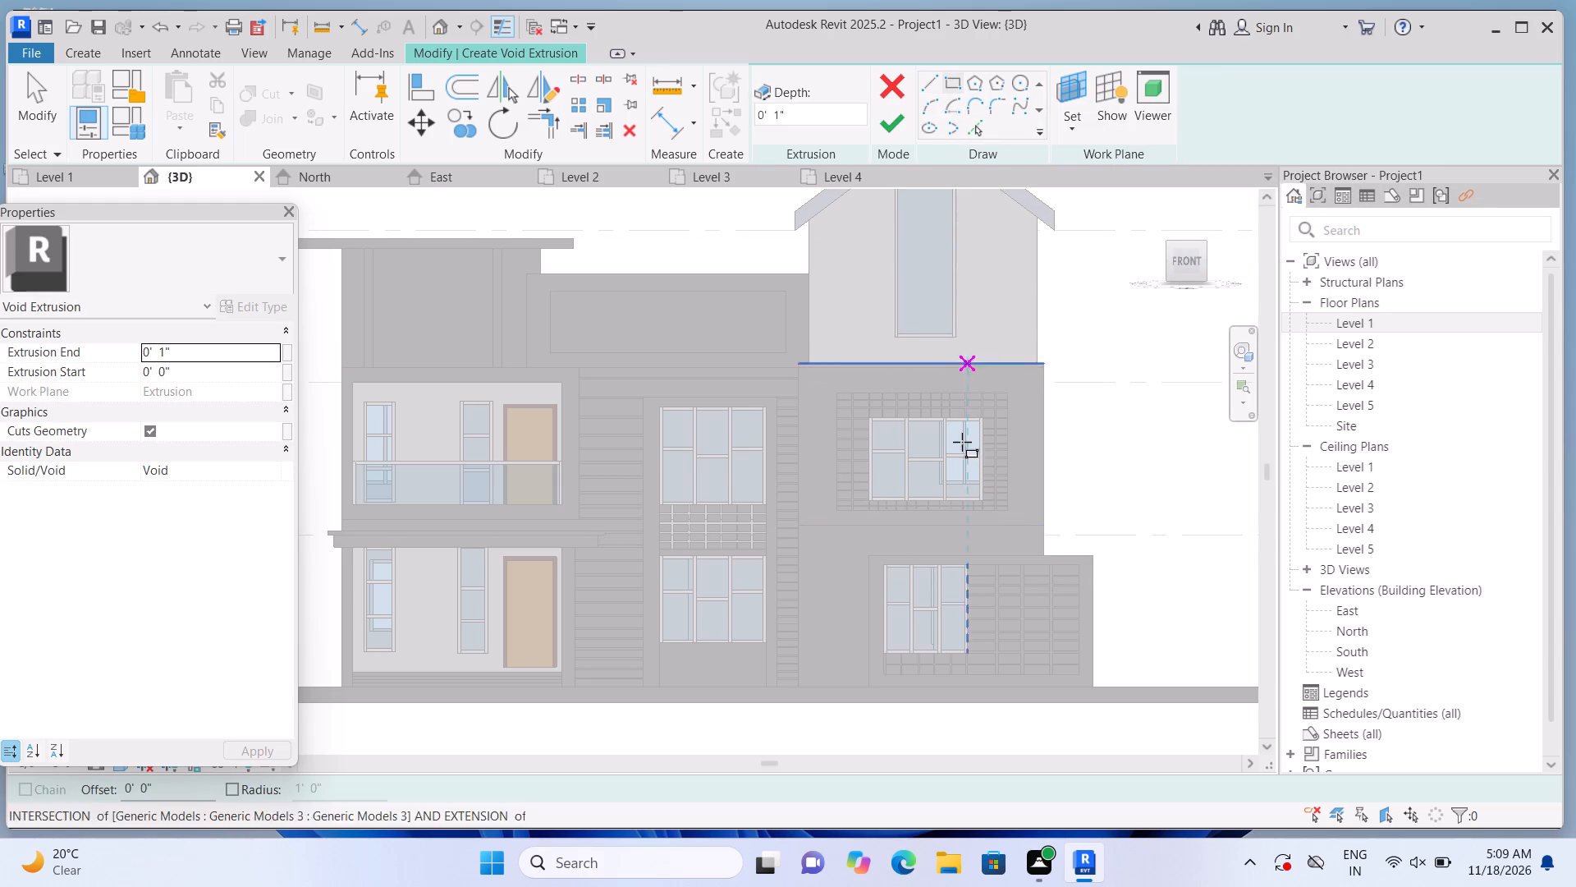
{"action": "scroll", "coordinate": [685, 756], "scroll_direction": "up", "scroll_amount": 2}
{"action": "scroll", "coordinate": [835, 523], "scroll_direction": "up", "scroll_amount": 4}
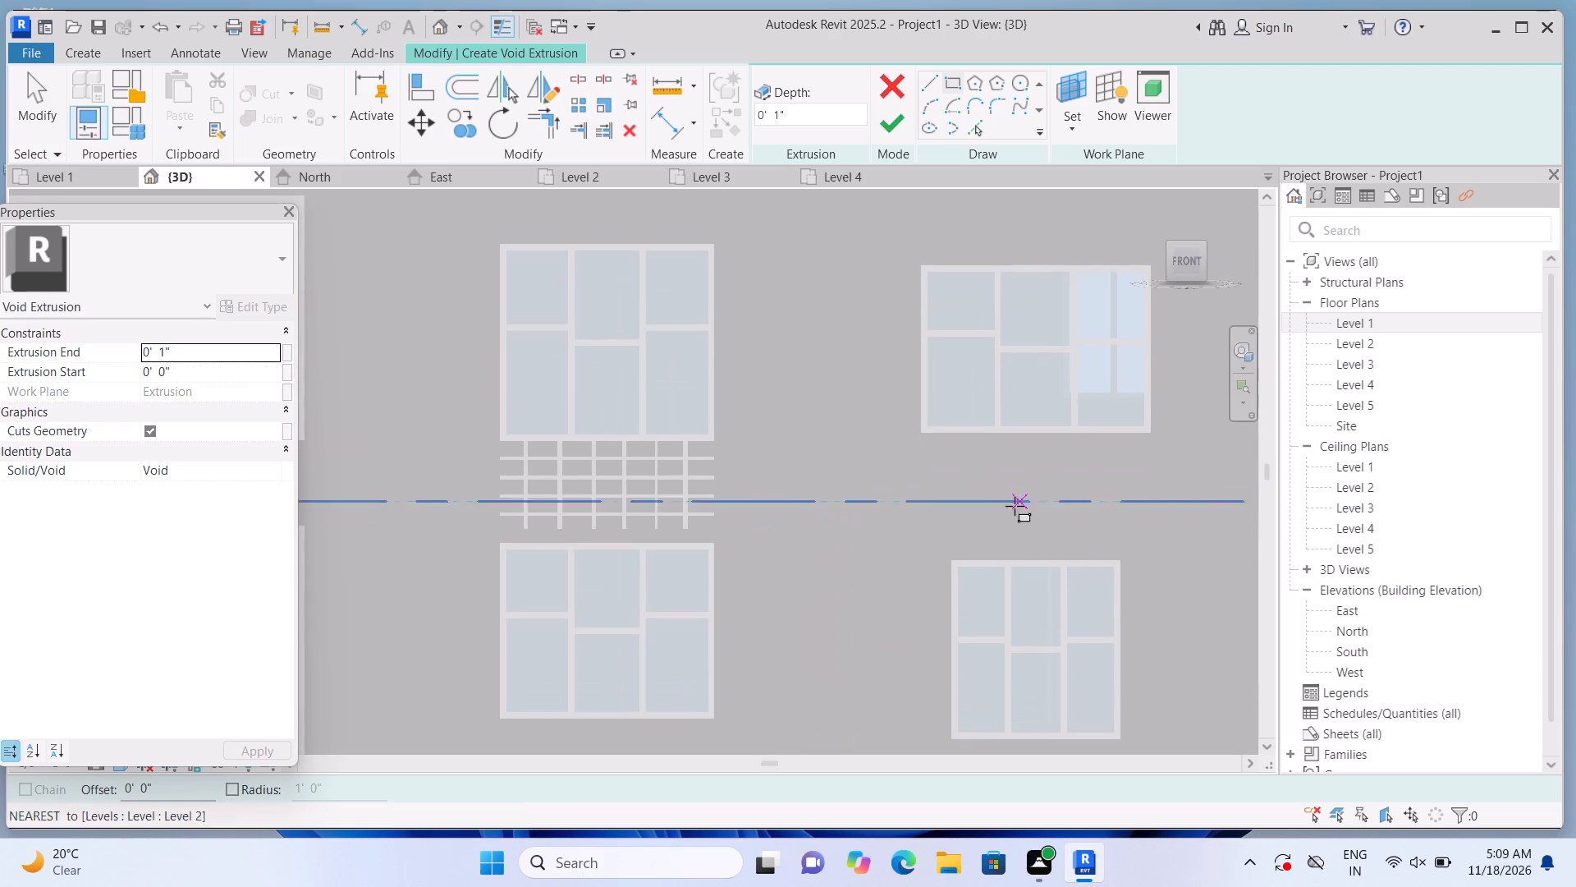
{"action": "scroll", "coordinate": [987, 531], "scroll_direction": "up", "scroll_amount": 1}
{"action": "left_click", "coordinate": [918, 543]}
{"action": "scroll", "coordinate": [916, 499], "scroll_direction": "up", "scroll_amount": 1}
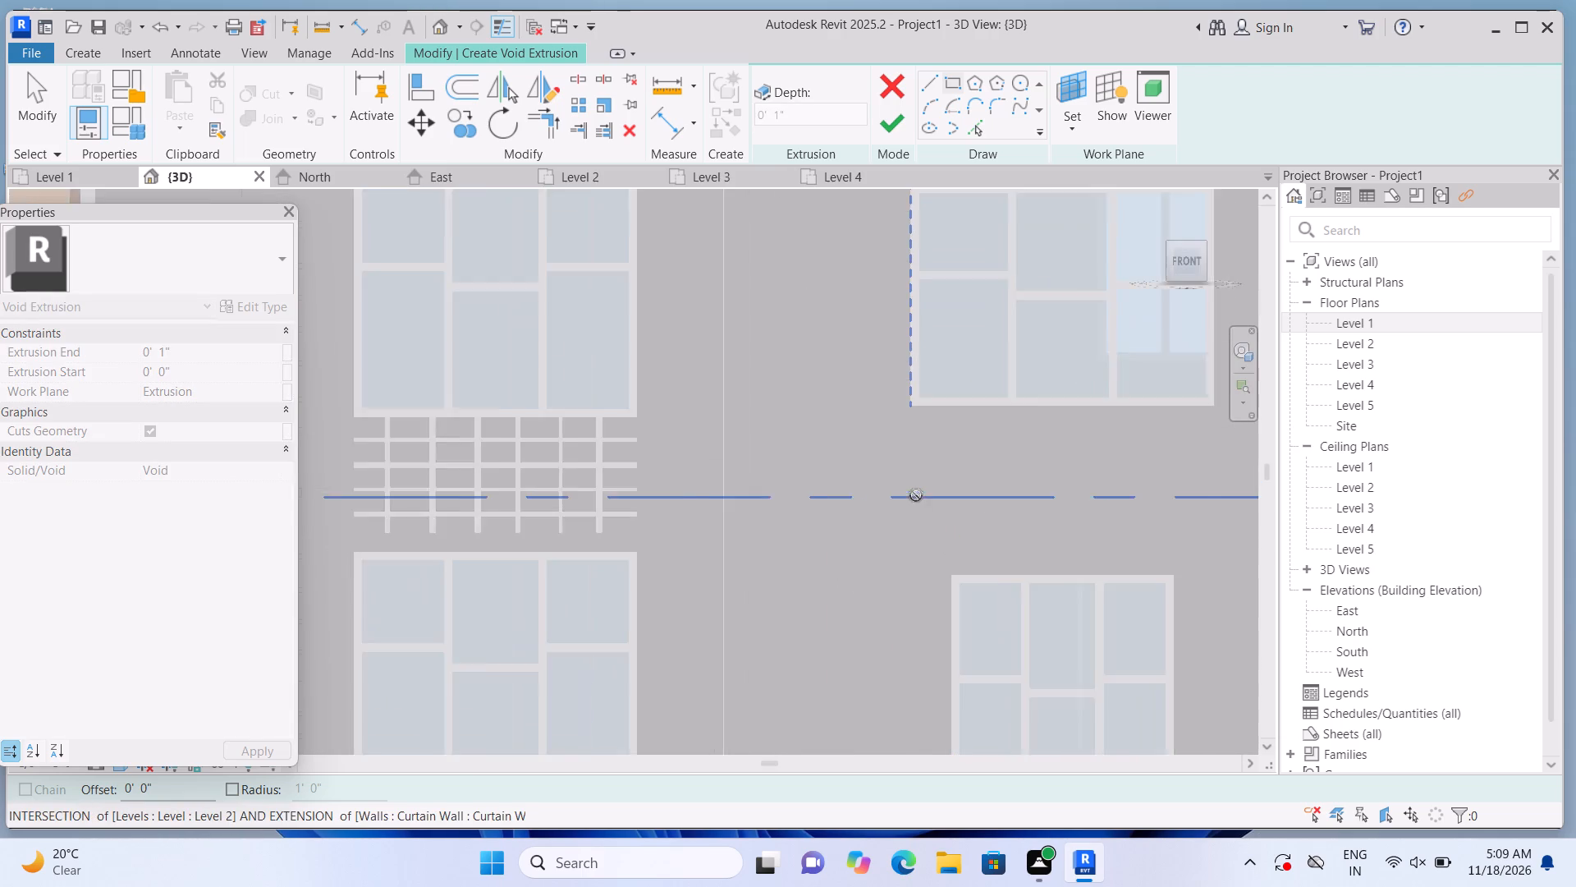
{"action": "scroll", "coordinate": [916, 495], "scroll_direction": "up", "scroll_amount": 8}
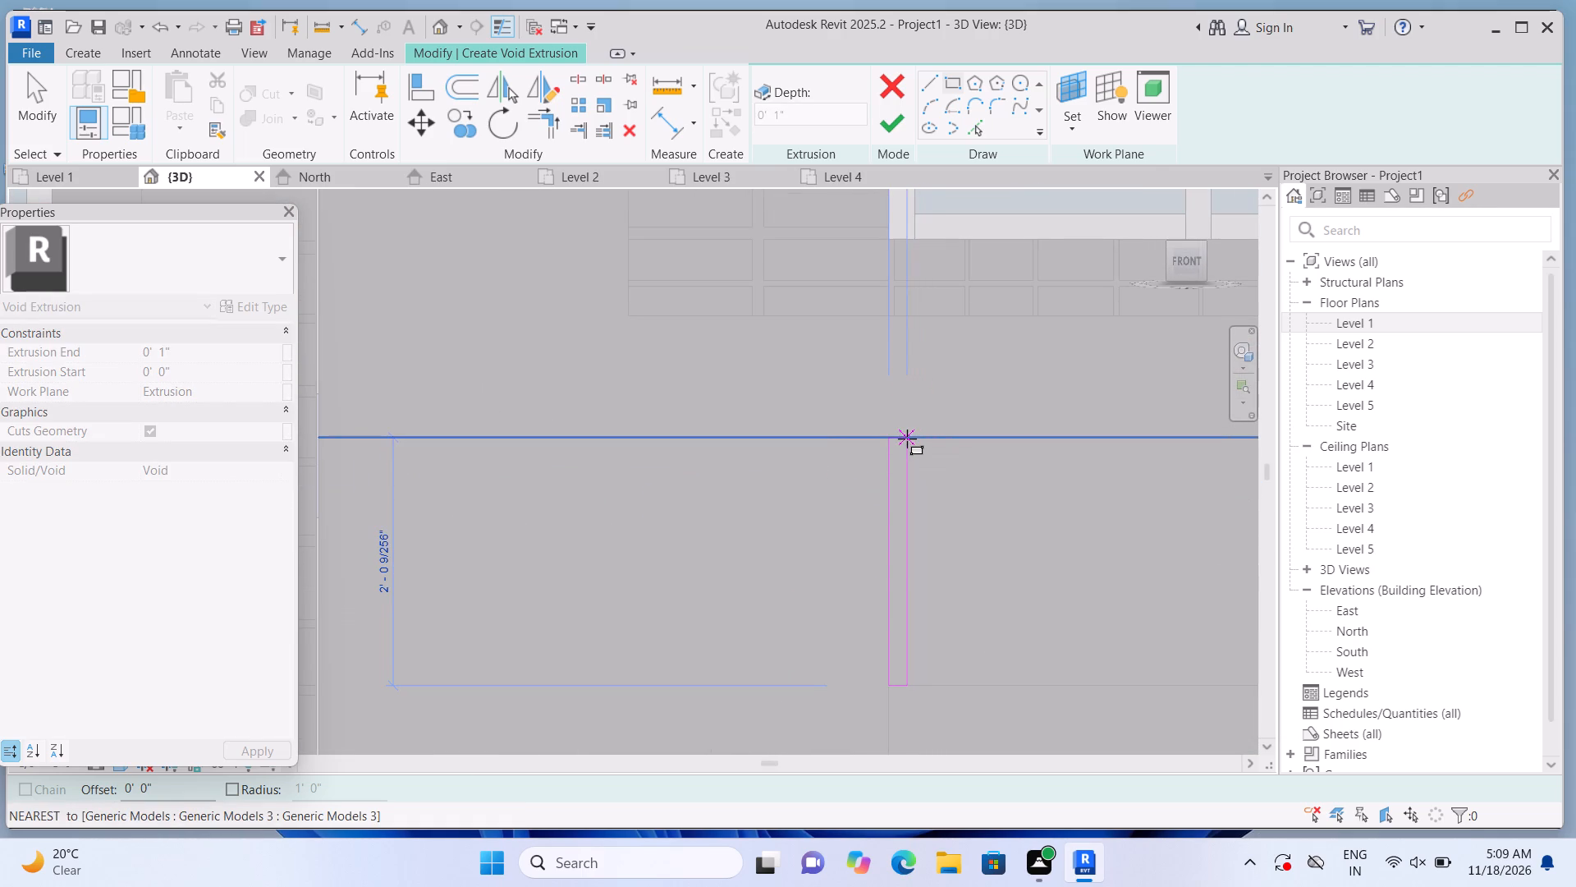
{"action": "left_click", "coordinate": [907, 439]}
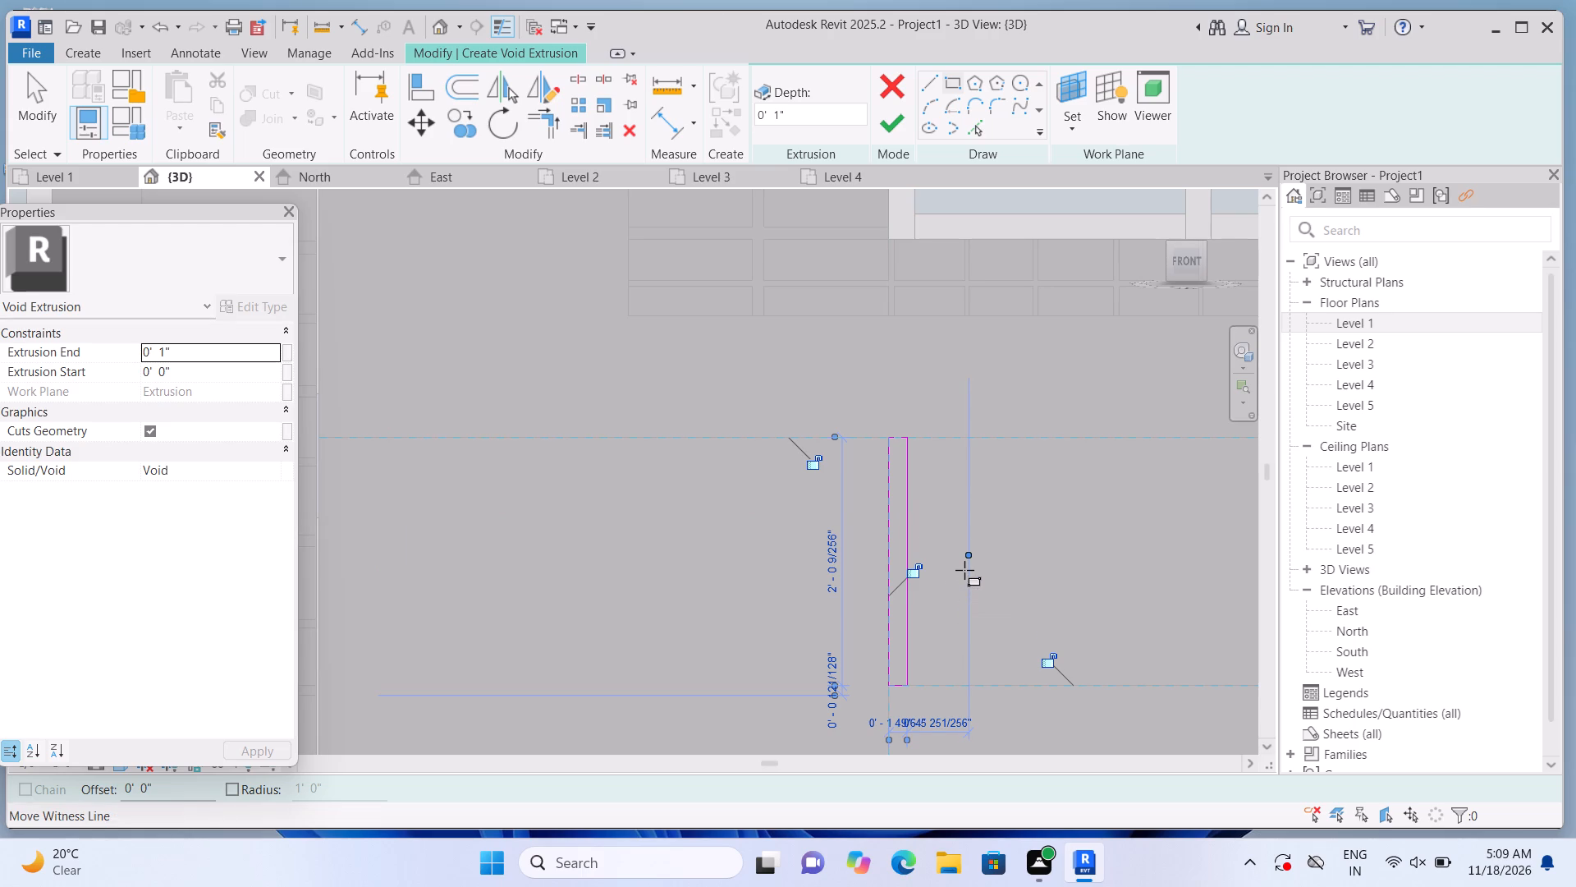
{"action": "key", "text": "Escape"}
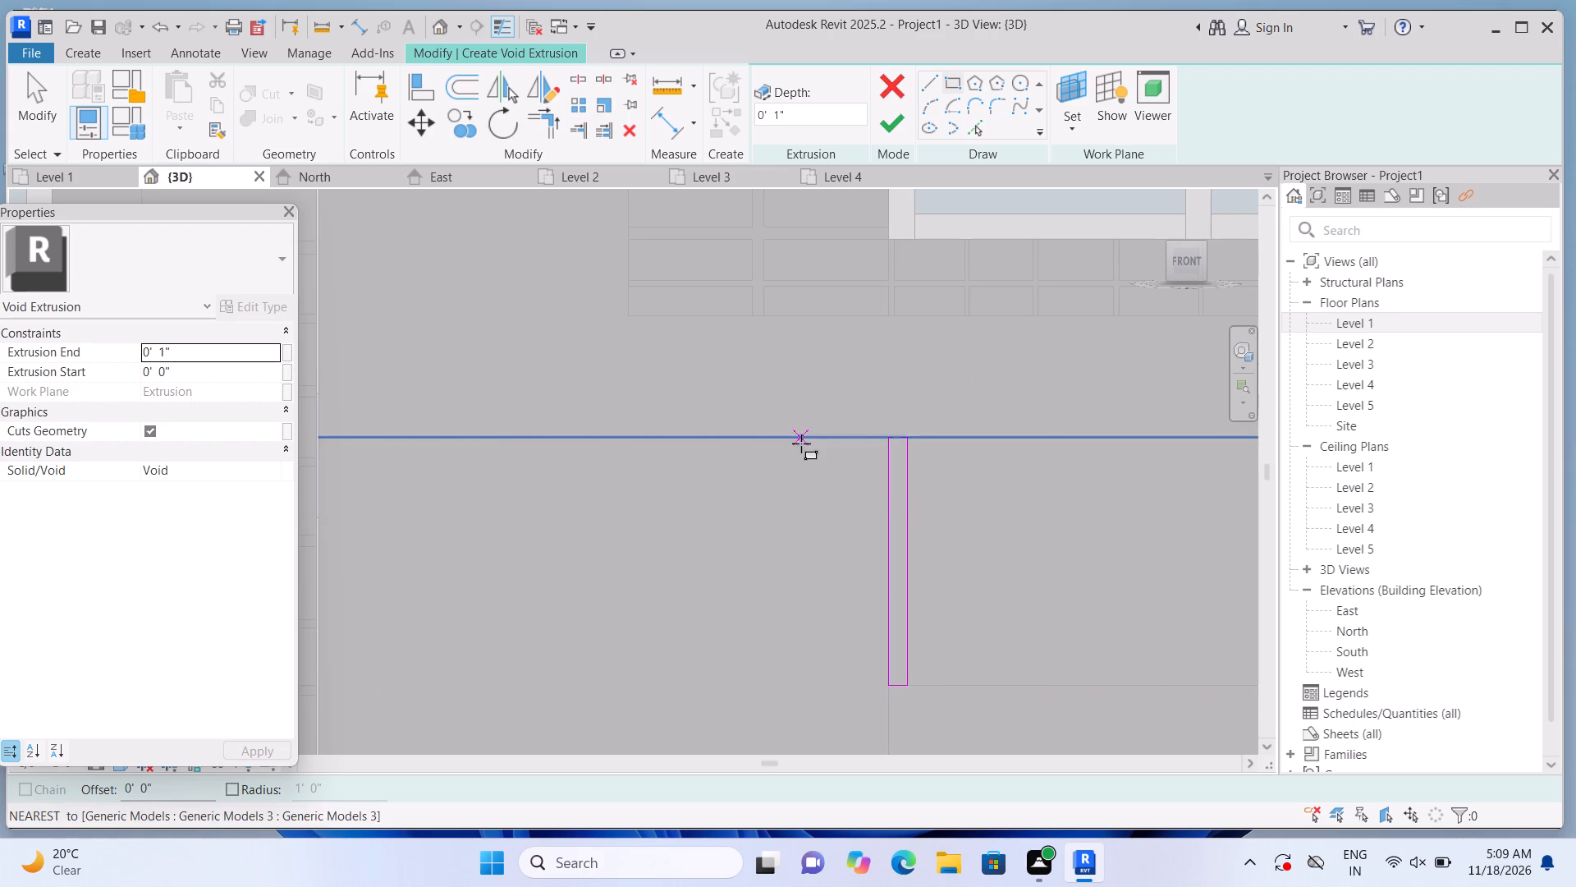
Sketch three more narrow vertical rectangles about 2' tall along the wall band, evenly spaced to the right of the first.
{"action": "scroll", "coordinate": [952, 519], "scroll_direction": "down", "scroll_amount": 1}
{"action": "middle_click_drag", "start_coordinate": [992, 574], "coordinate": [747, 429]}
{"action": "middle_click", "coordinate": [744, 428]}
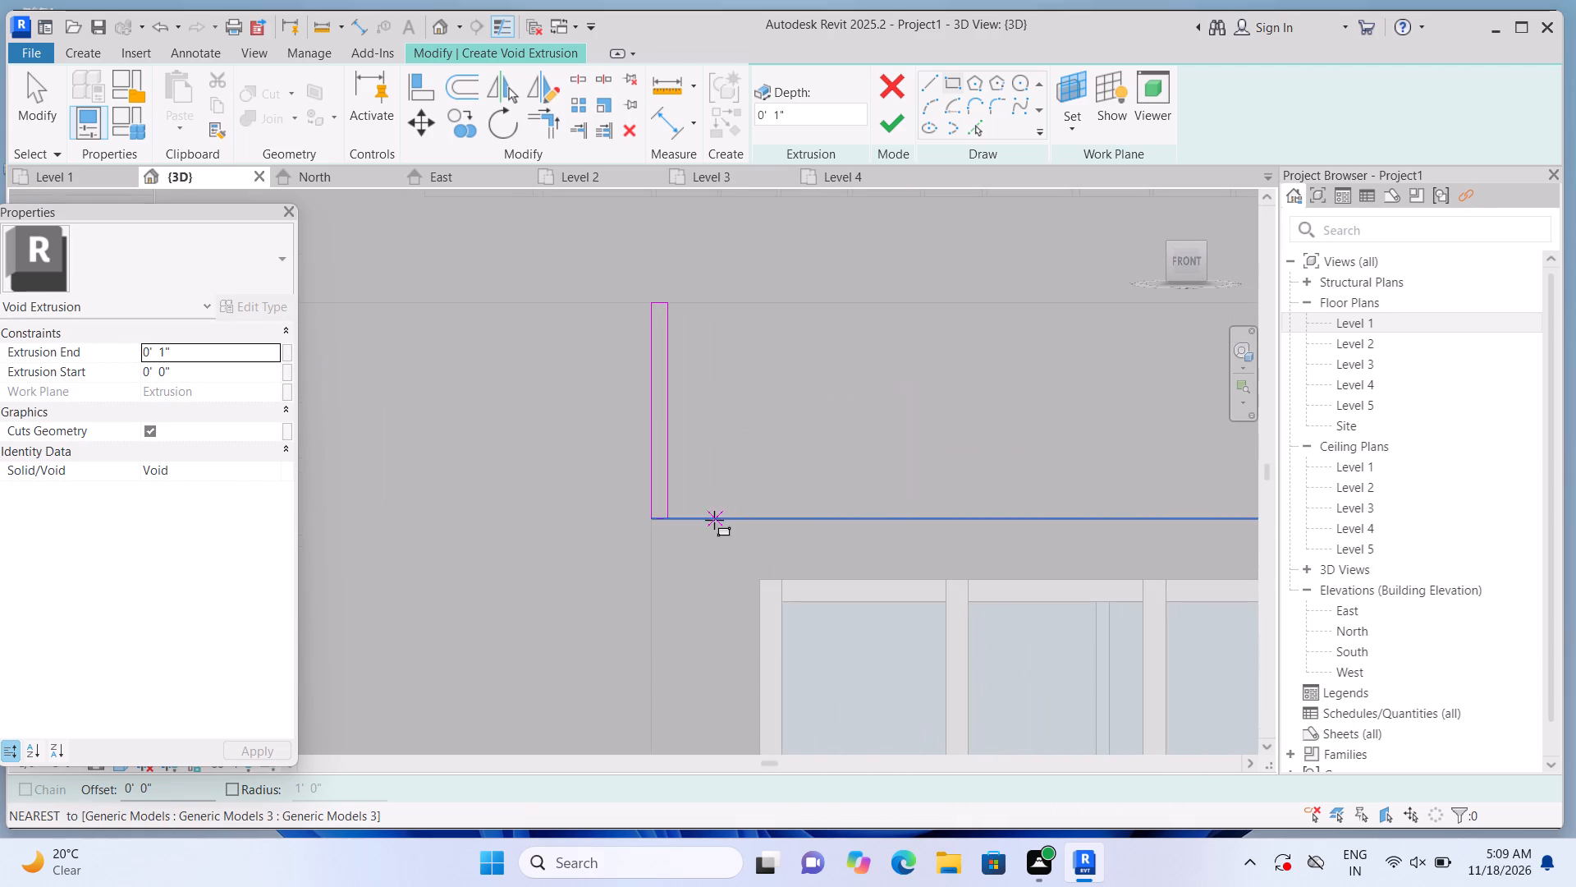
{"action": "left_click", "coordinate": [685, 512]}
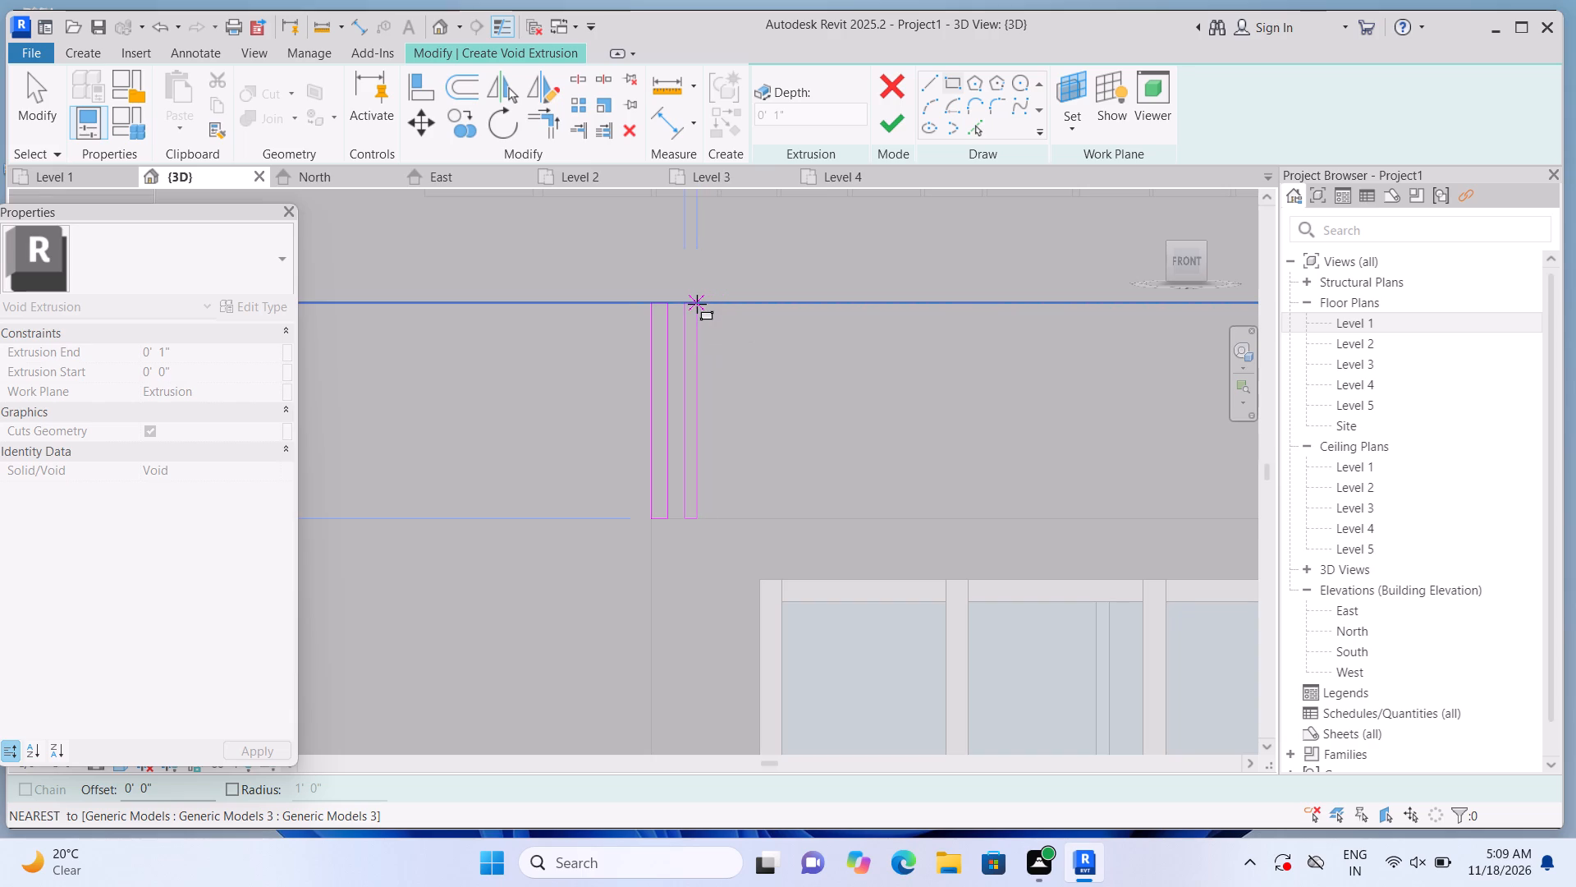
{"action": "left_click", "coordinate": [700, 304]}
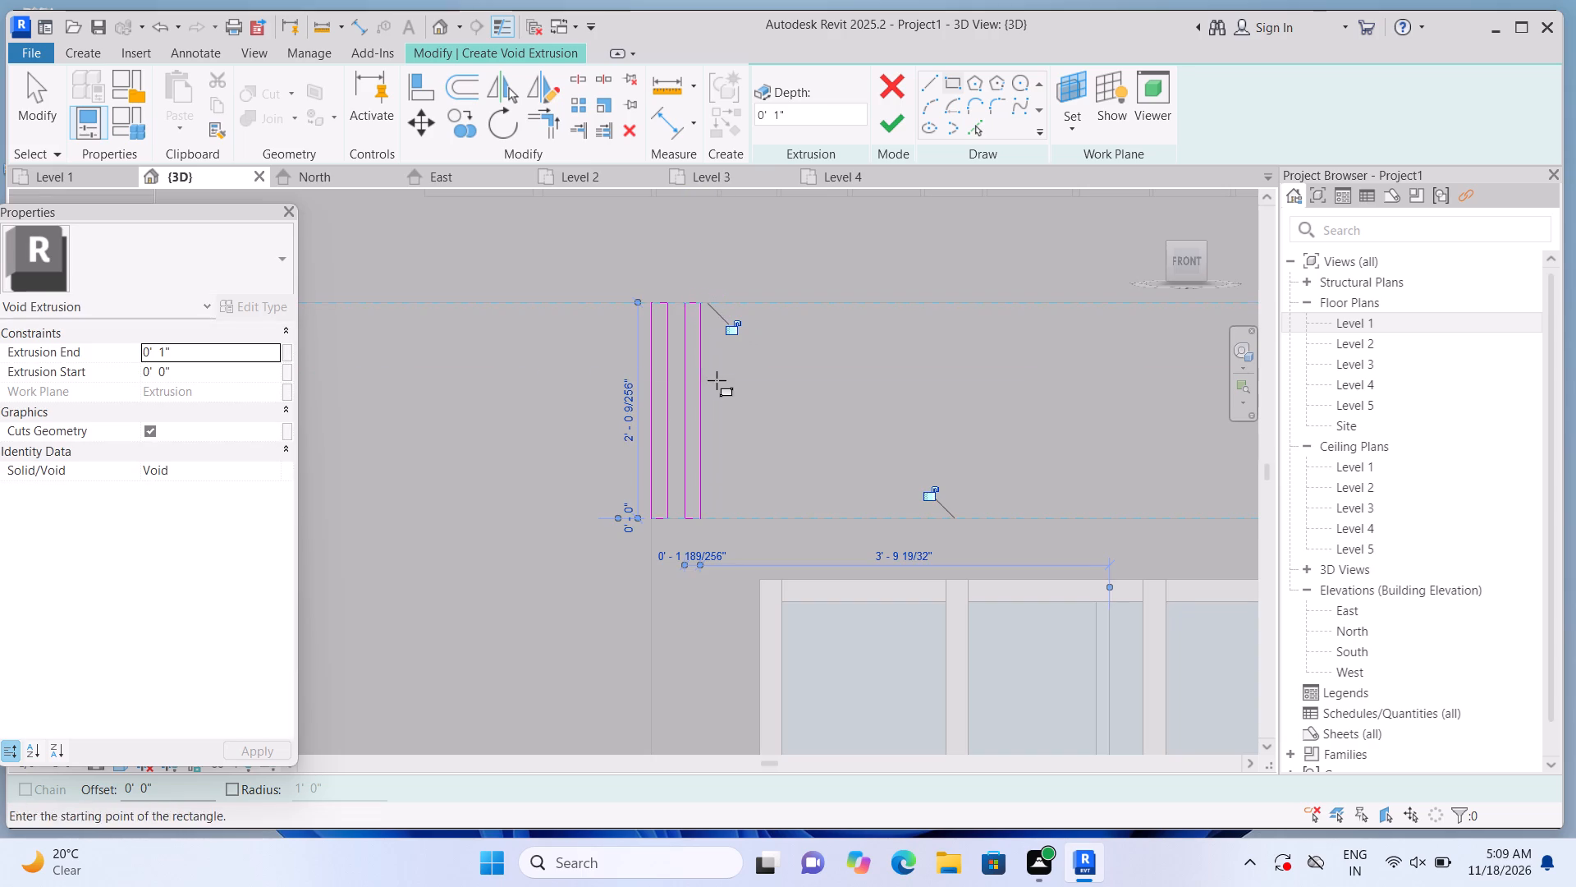
{"action": "key", "text": "Escape"}
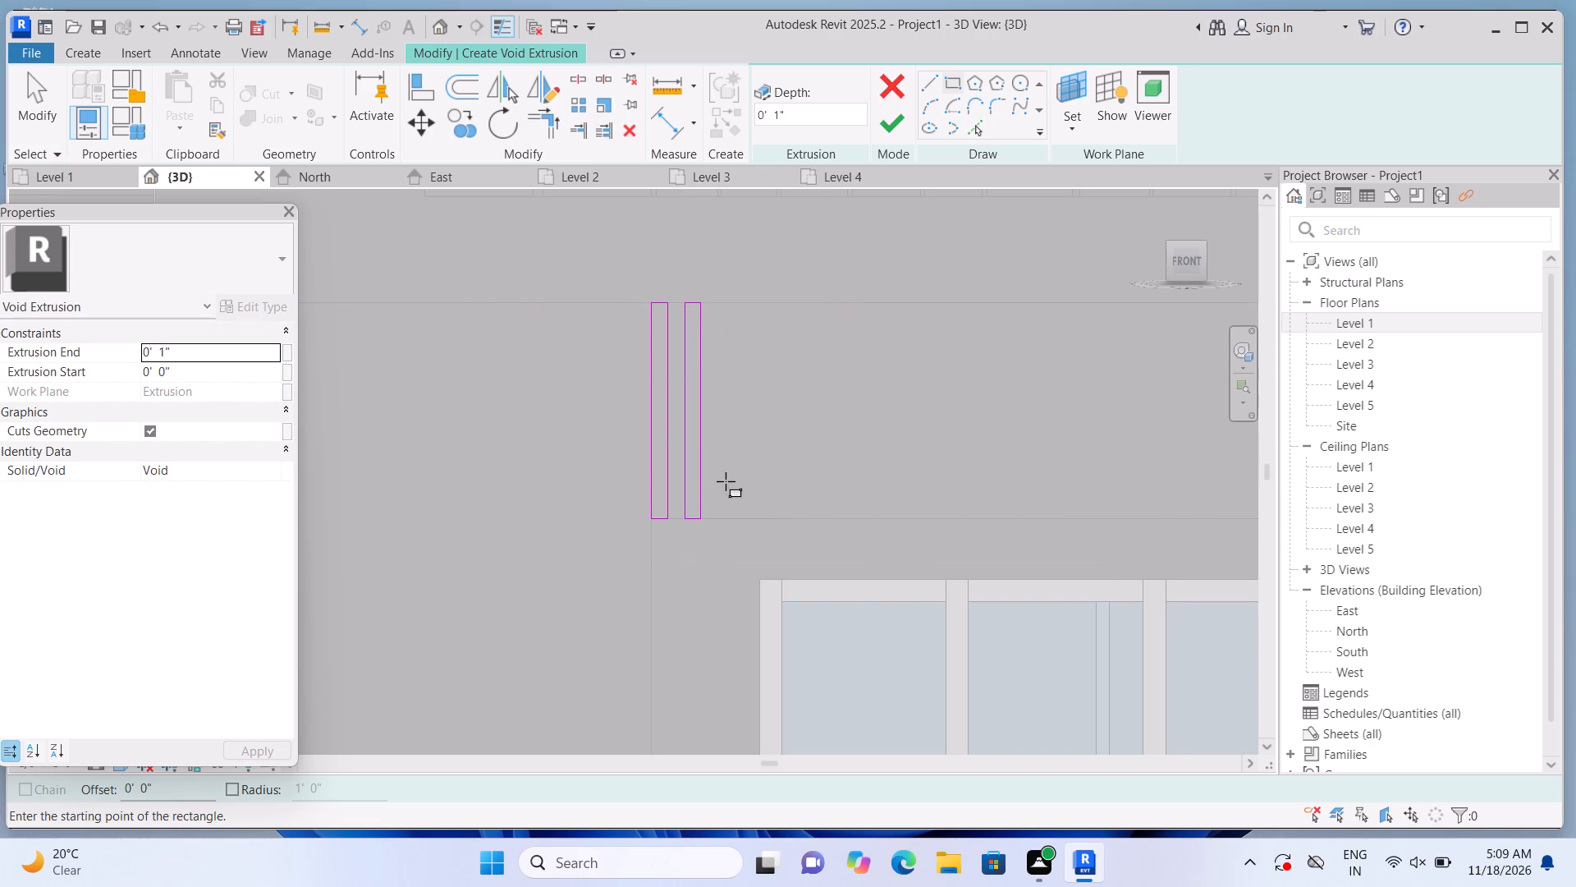
{"action": "left_click", "coordinate": [718, 516]}
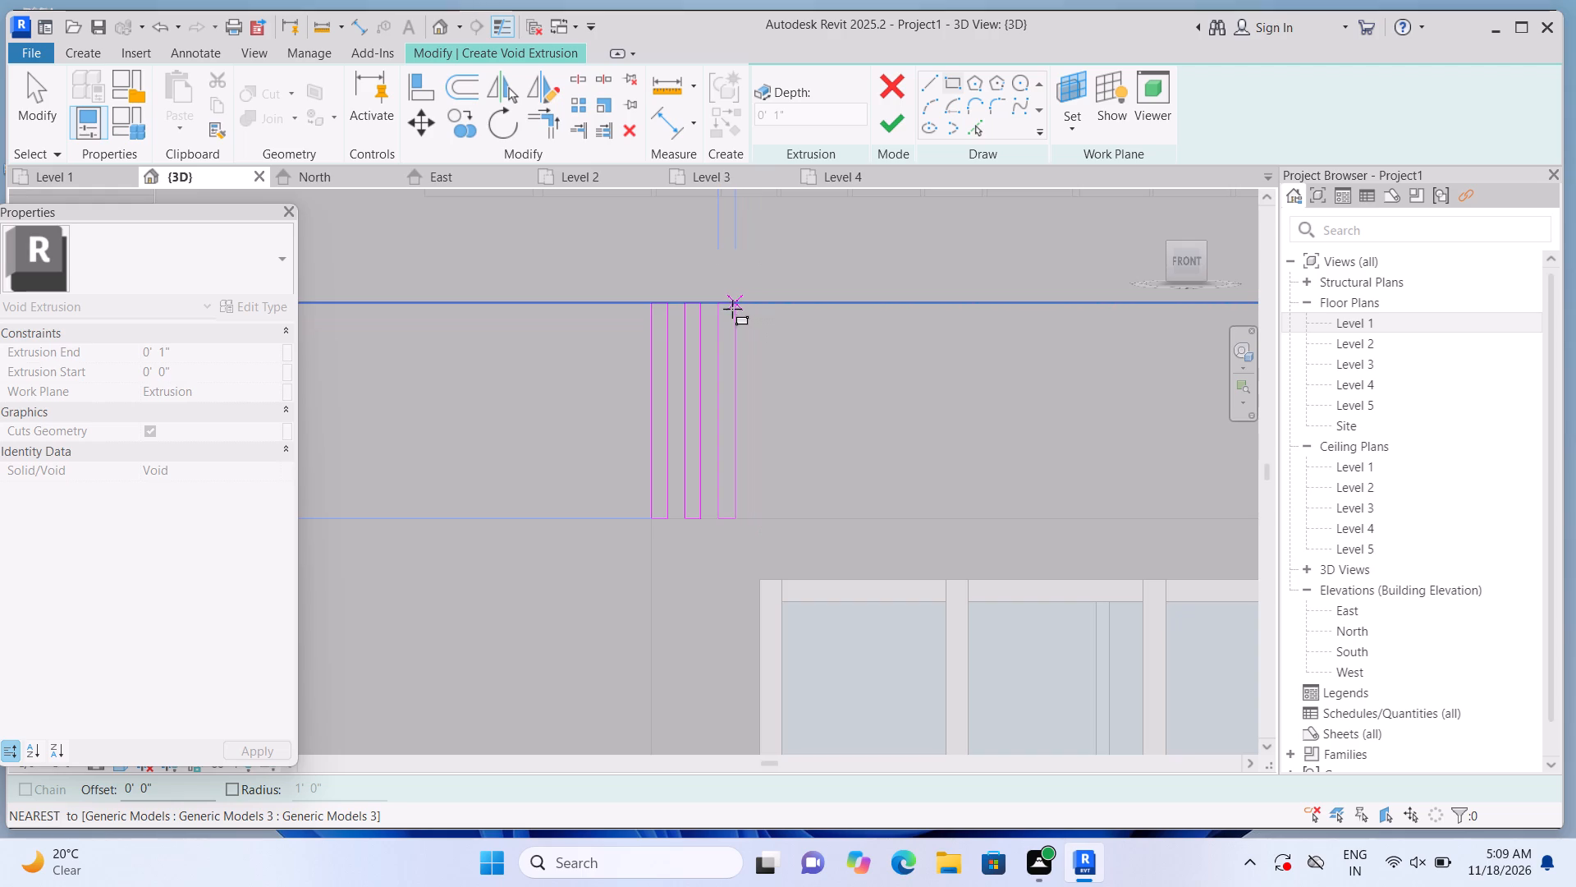
{"action": "left_click", "coordinate": [732, 309]}
{"action": "key", "text": "Escape"}
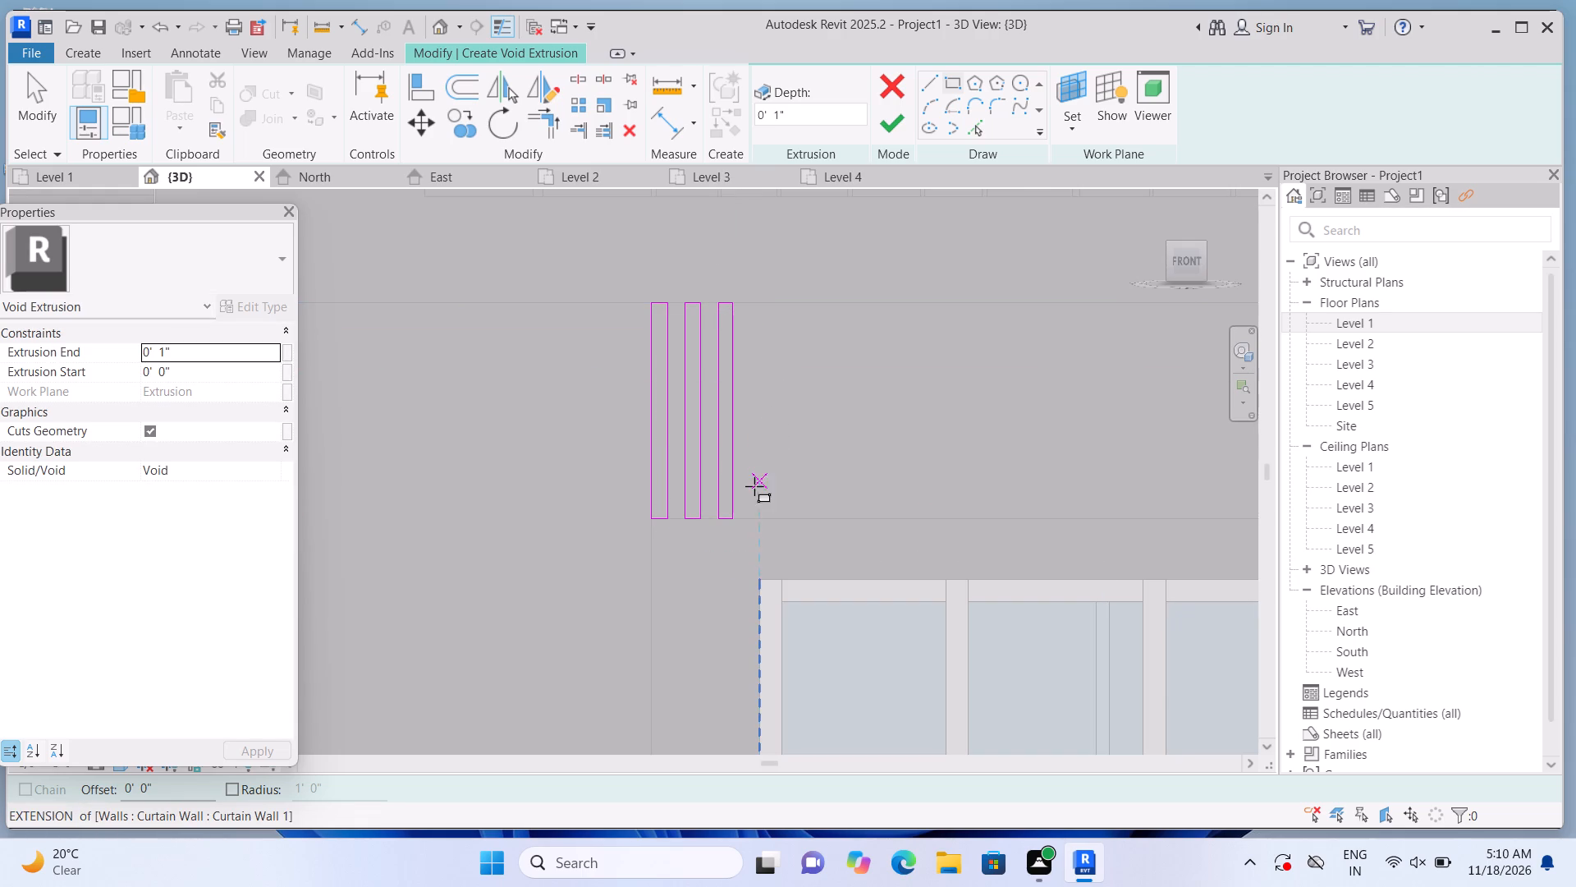
{"action": "left_click", "coordinate": [745, 514]}
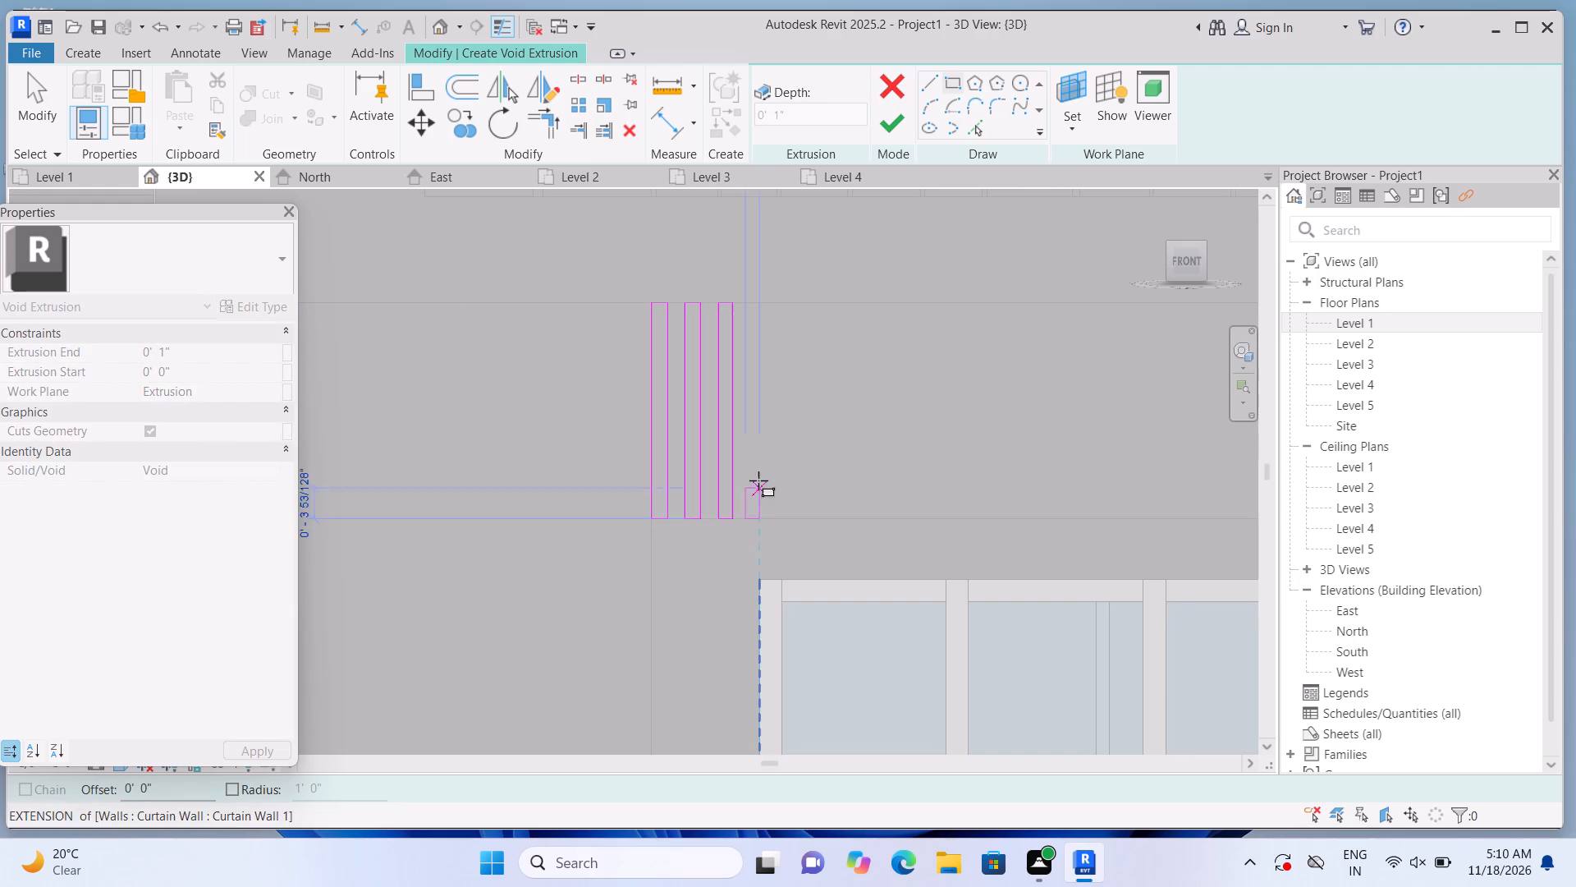
{"action": "left_click", "coordinate": [760, 310]}
{"action": "key", "text": "Escape"}
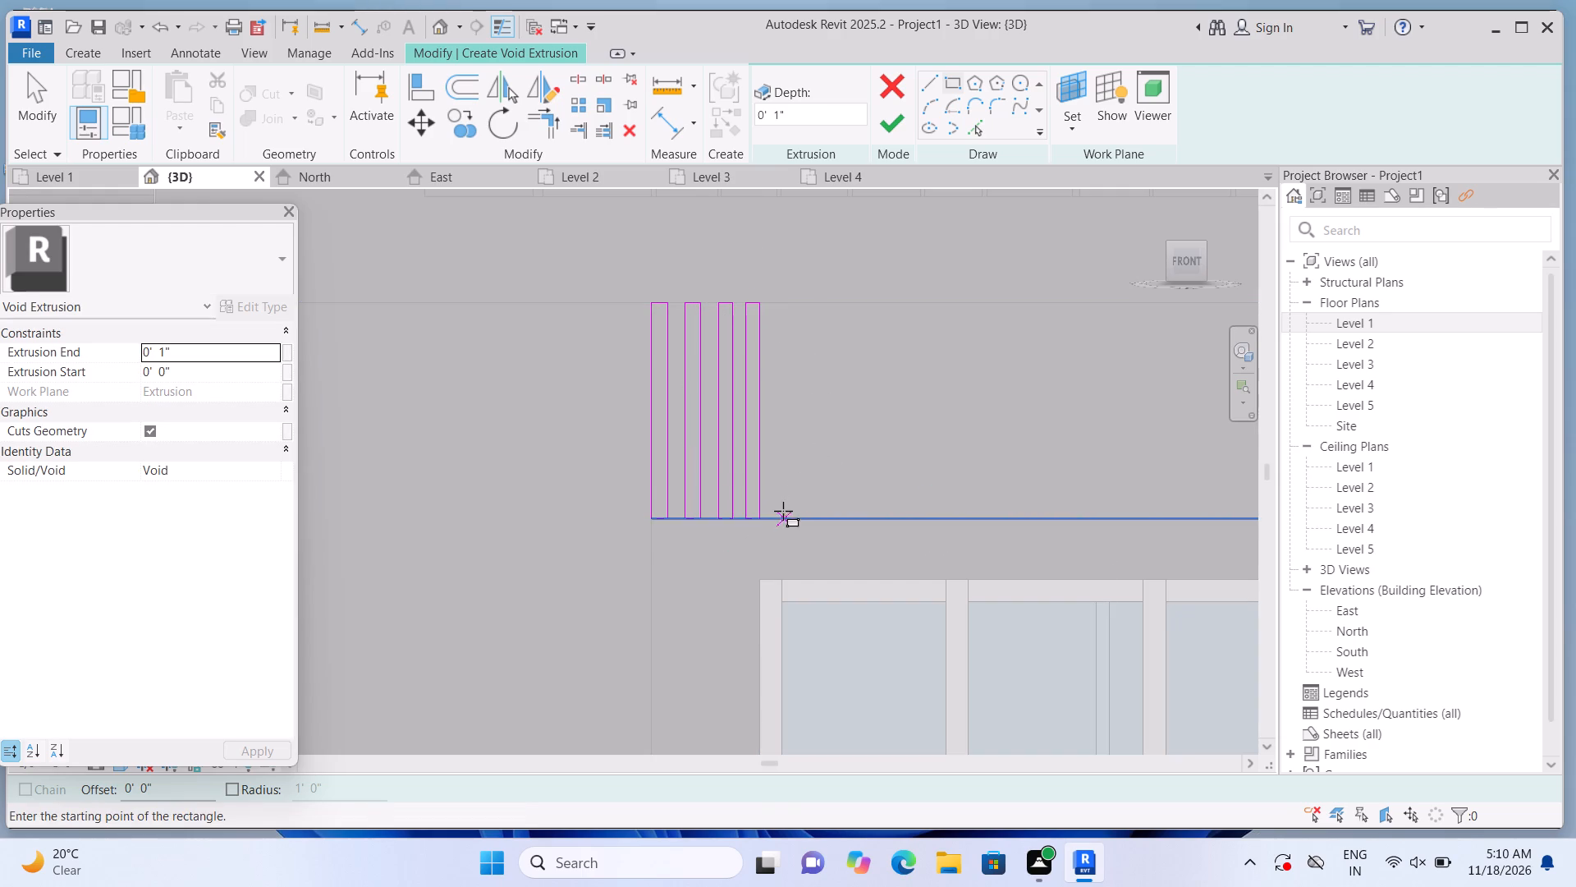
Continue the row rightward with four more narrow vertical rectangles about 2' tall, keeping similar spacing above the ground-floor window.
{"action": "left_click", "coordinate": [775, 515]}
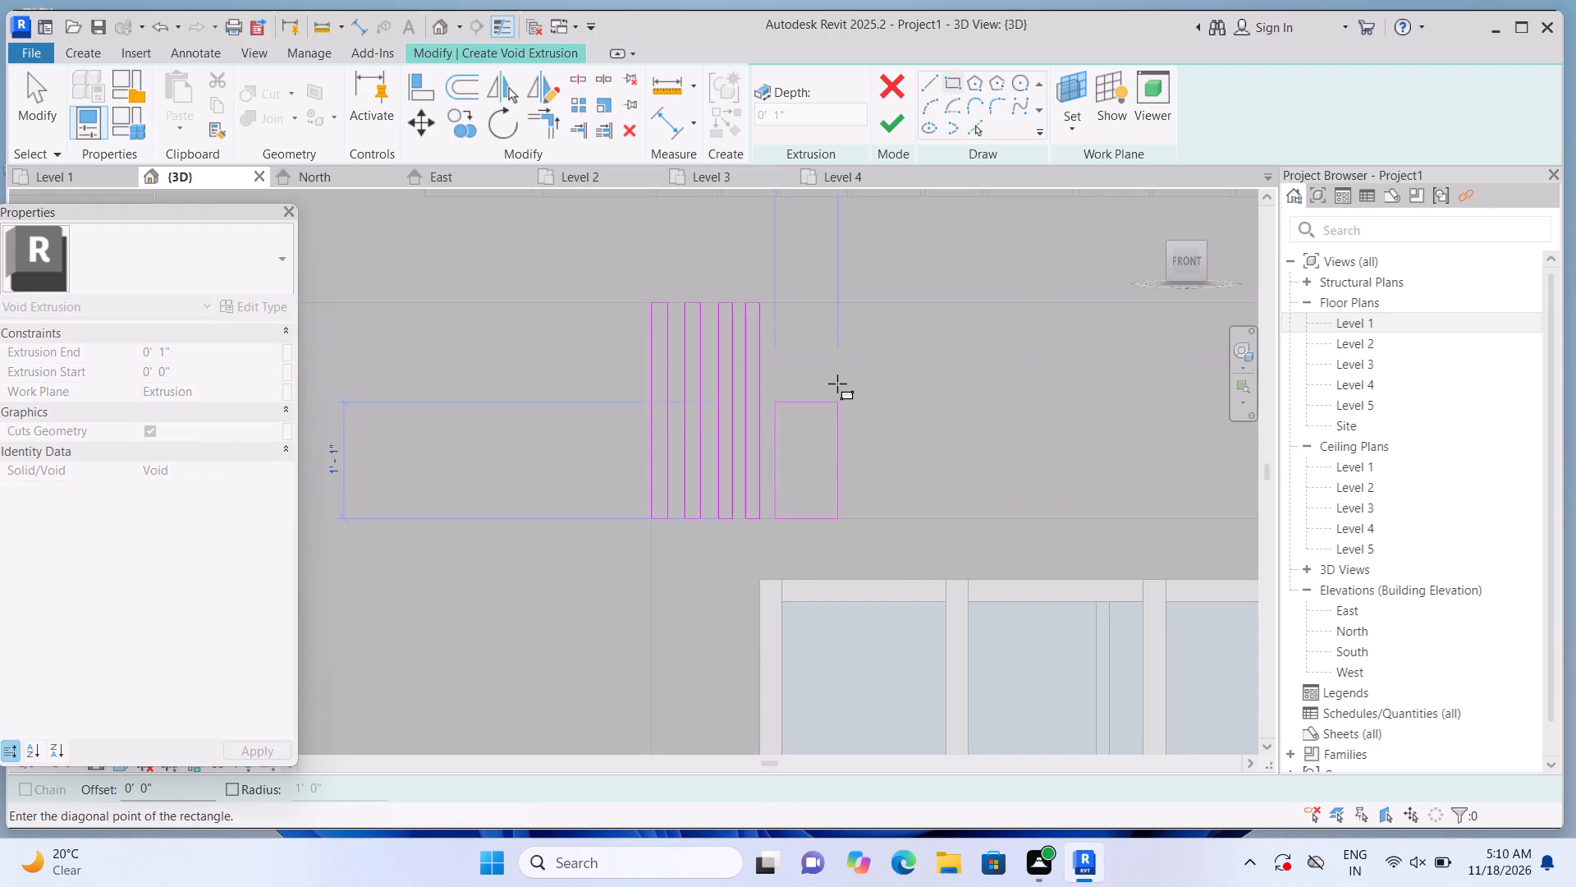
{"action": "left_click", "coordinate": [790, 304]}
{"action": "key", "text": "Escape"}
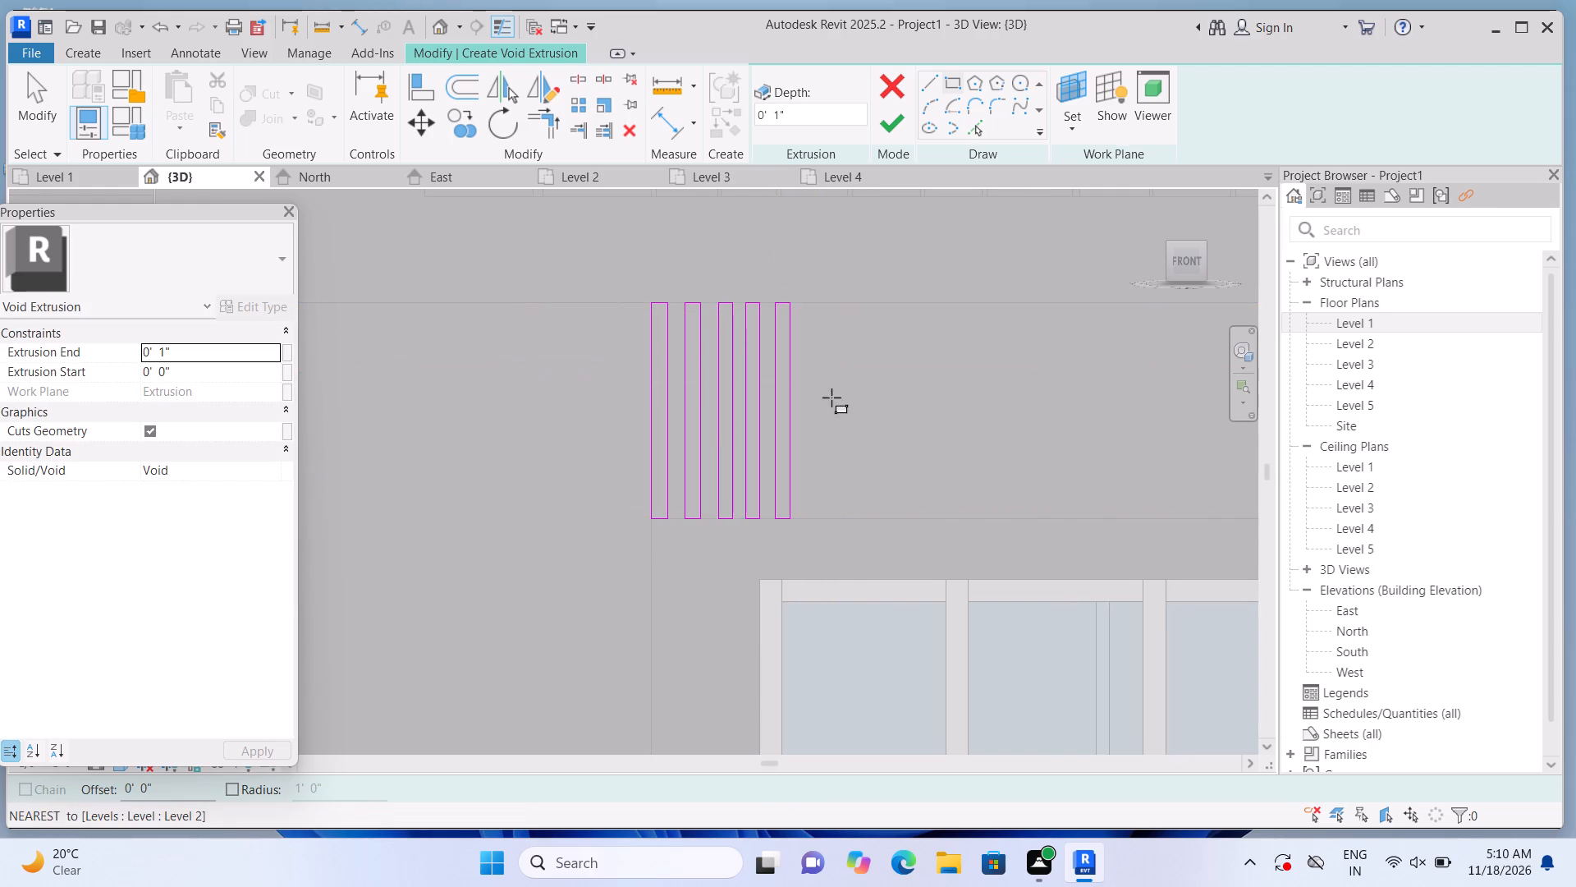
{"action": "left_click", "coordinate": [807, 515]}
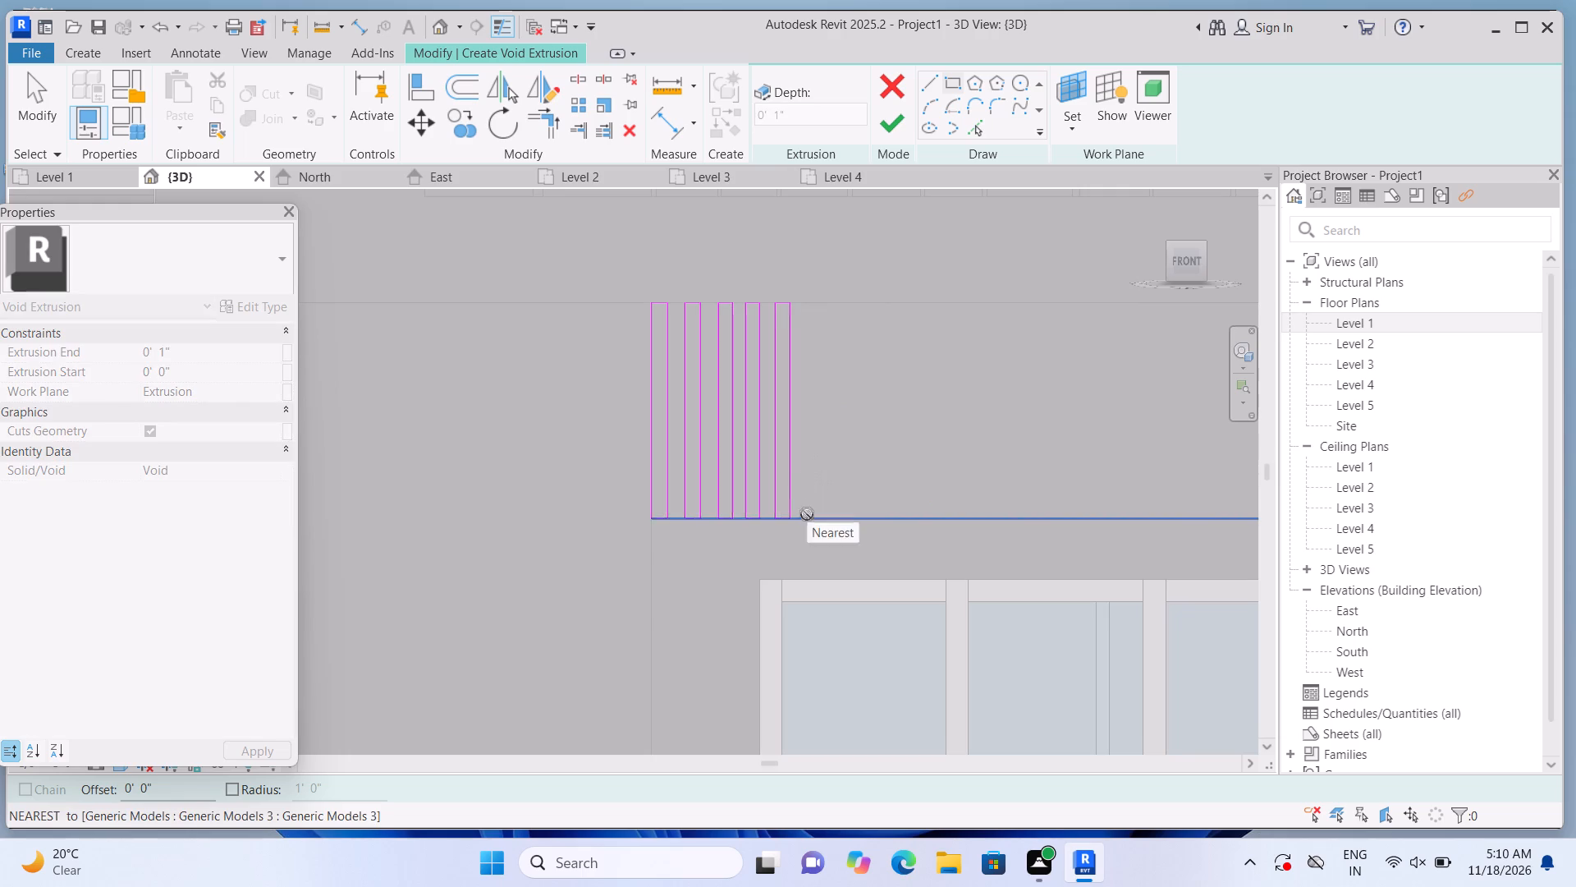
{"action": "left_click", "coordinate": [822, 307]}
{"action": "key", "text": "Escape"}
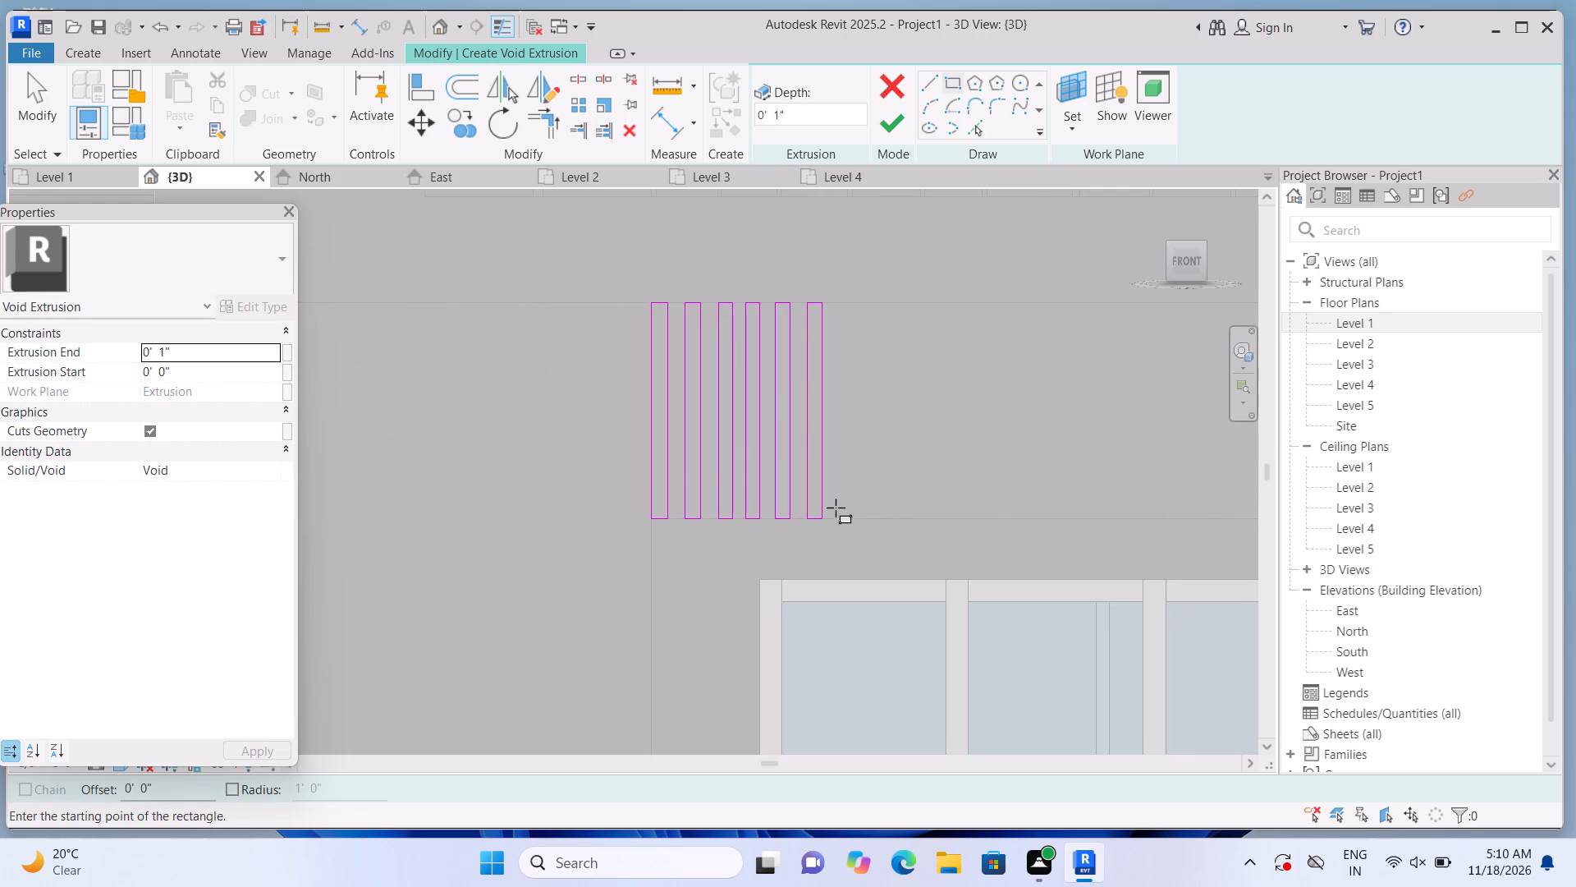
{"action": "left_click", "coordinate": [836, 512]}
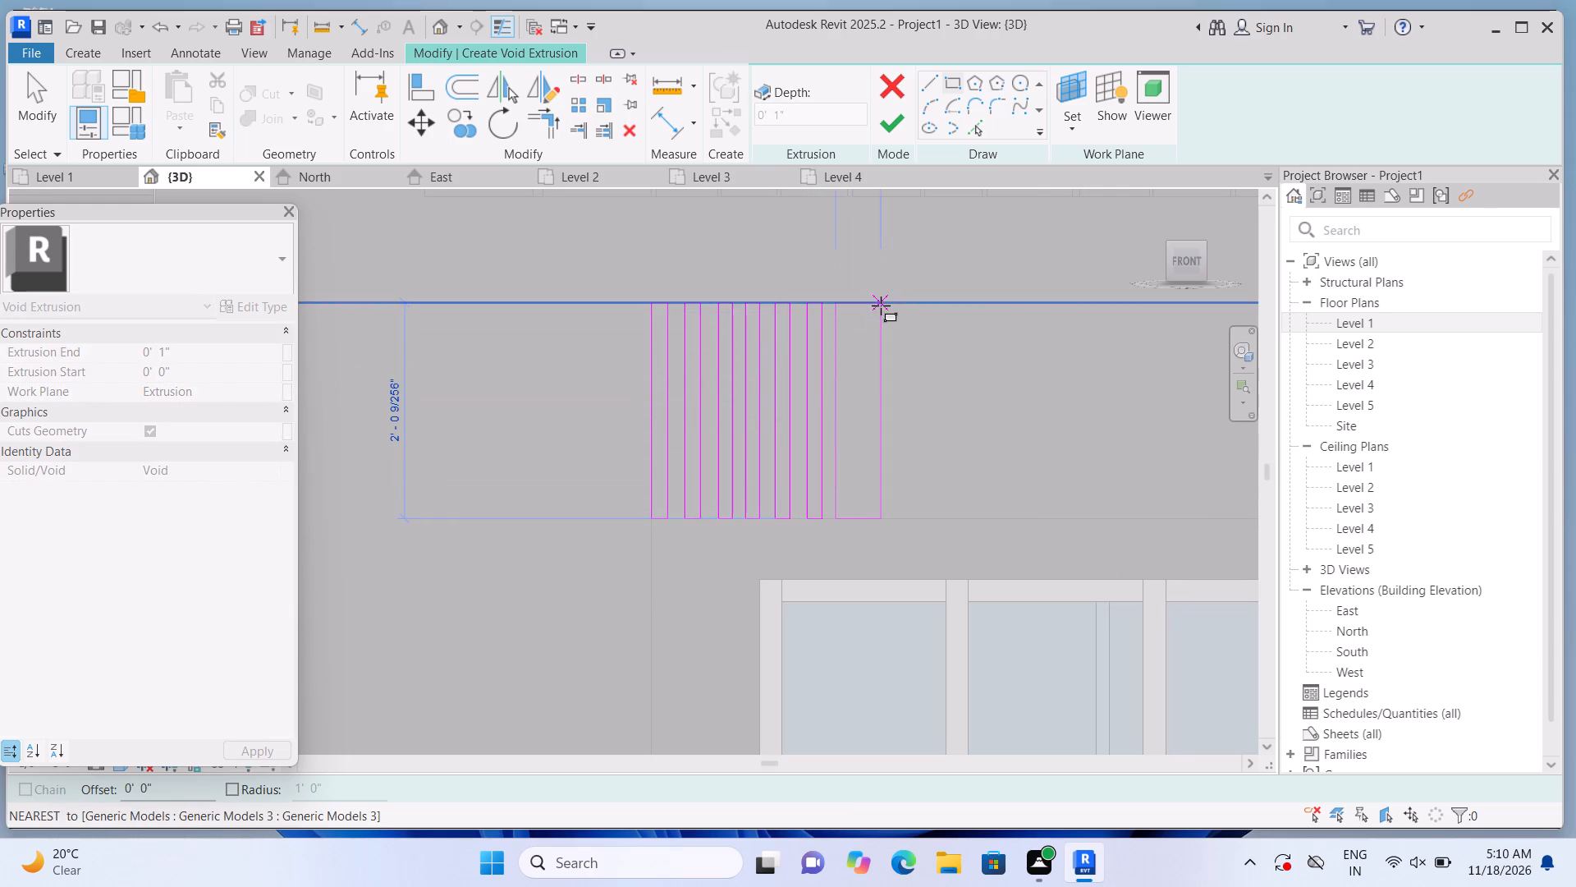
{"action": "left_click", "coordinate": [851, 300]}
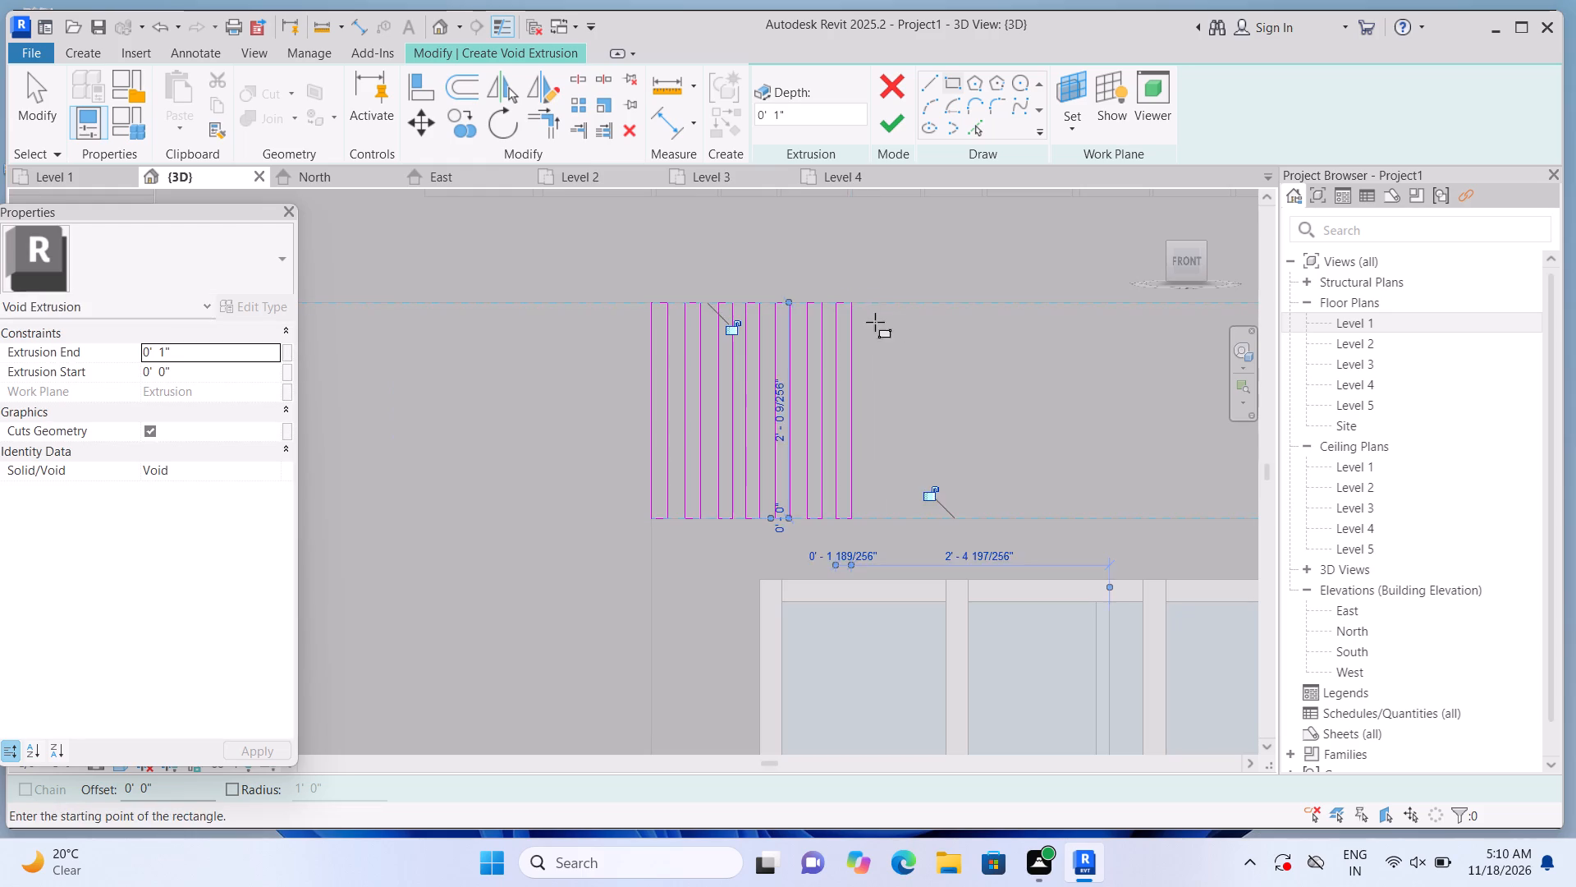
{"action": "key", "text": "Escape"}
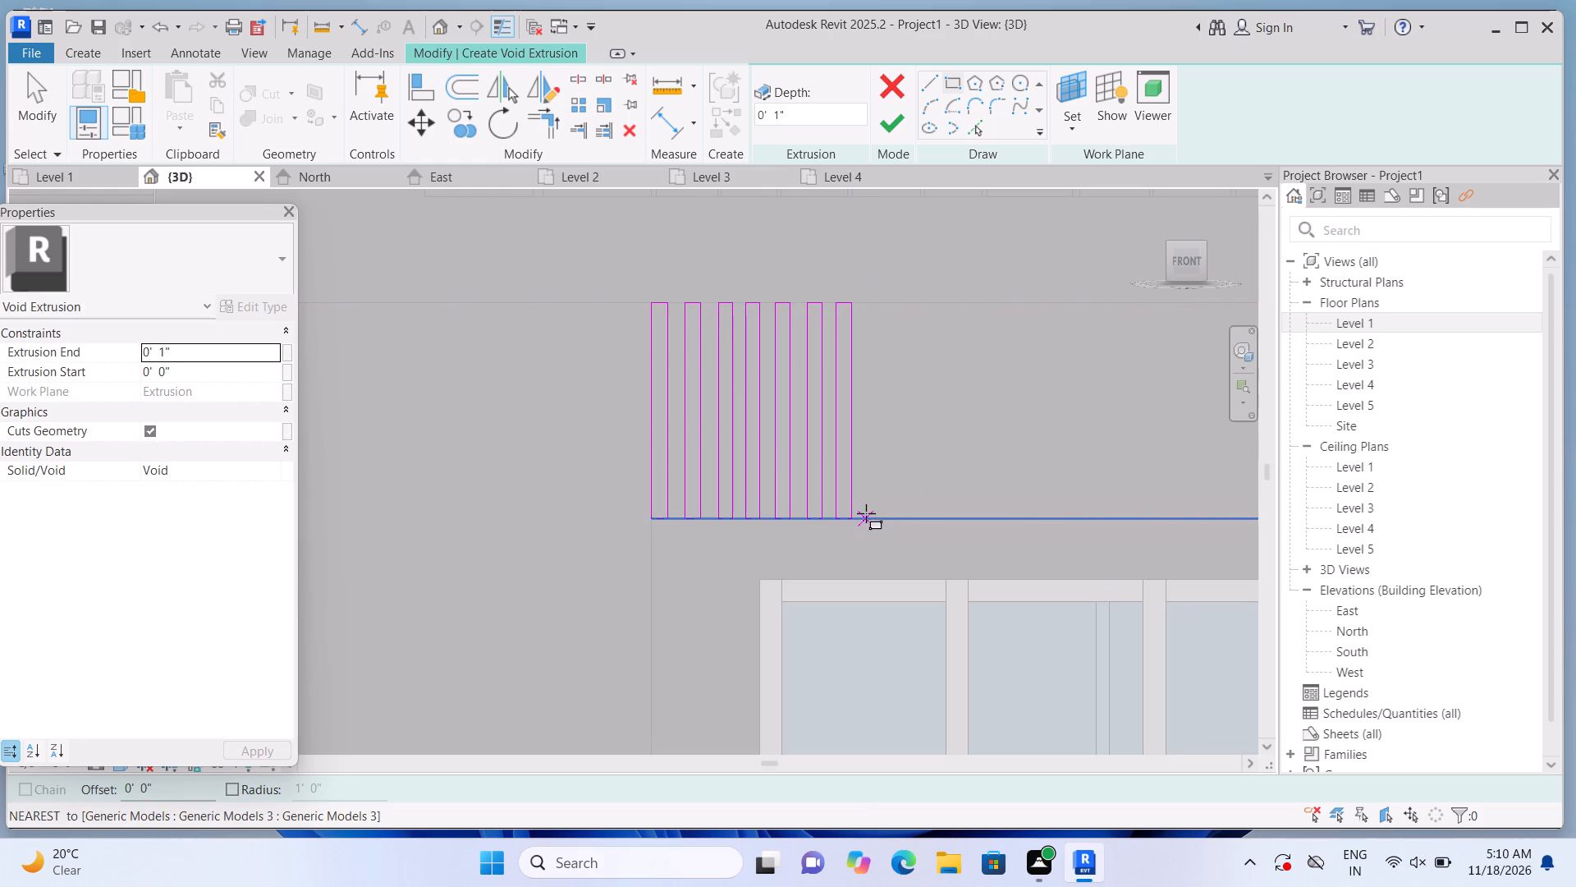
{"action": "left_click", "coordinate": [867, 513]}
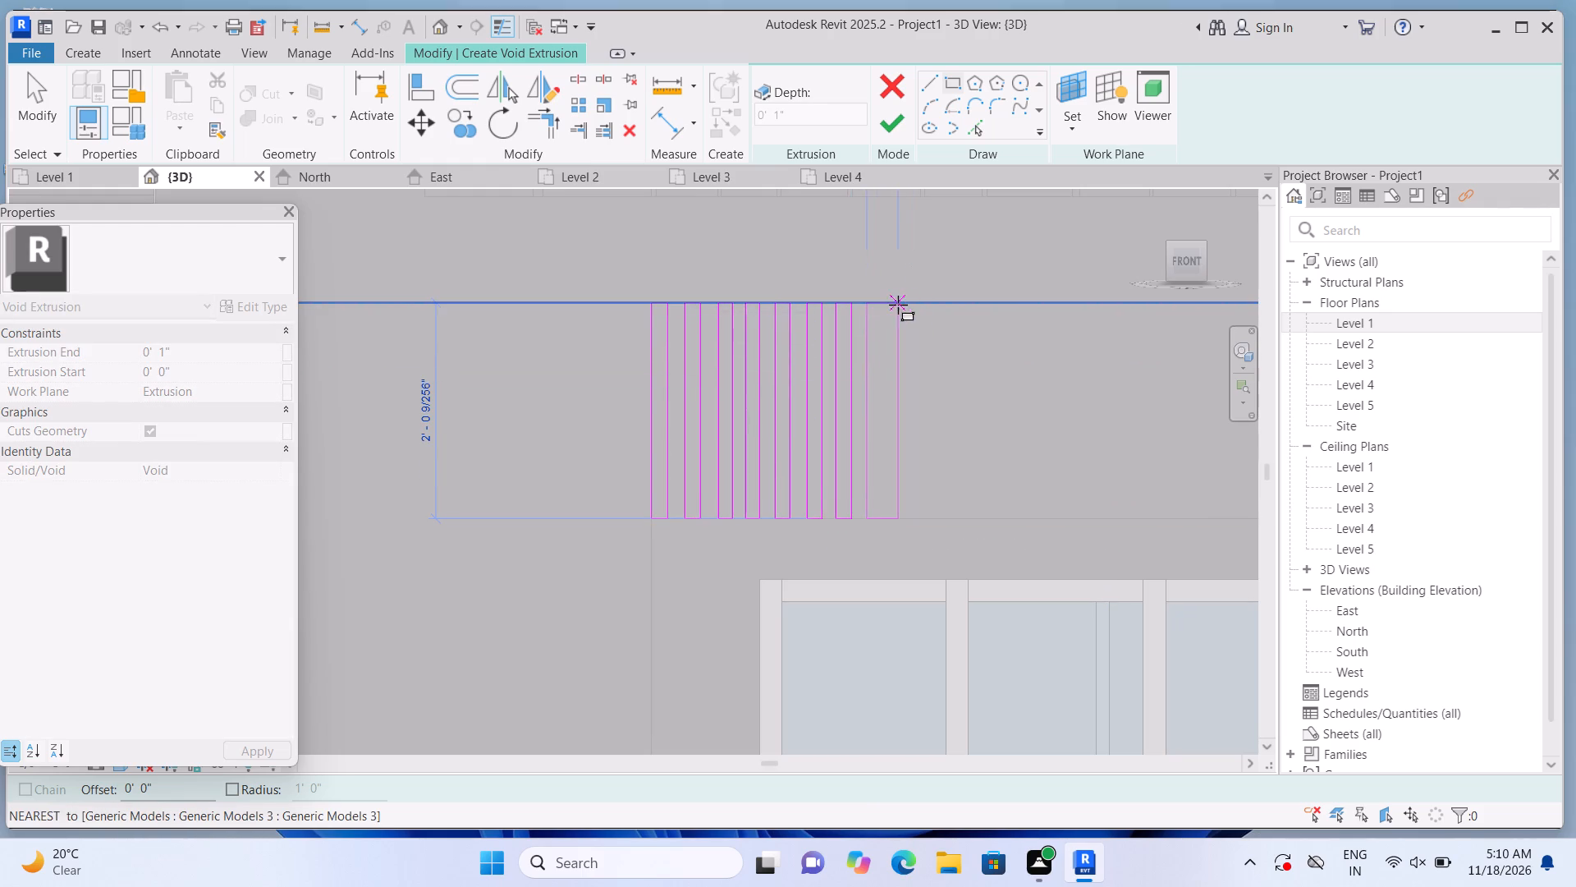
{"action": "left_click", "coordinate": [879, 301]}
{"action": "key", "text": "Escape"}
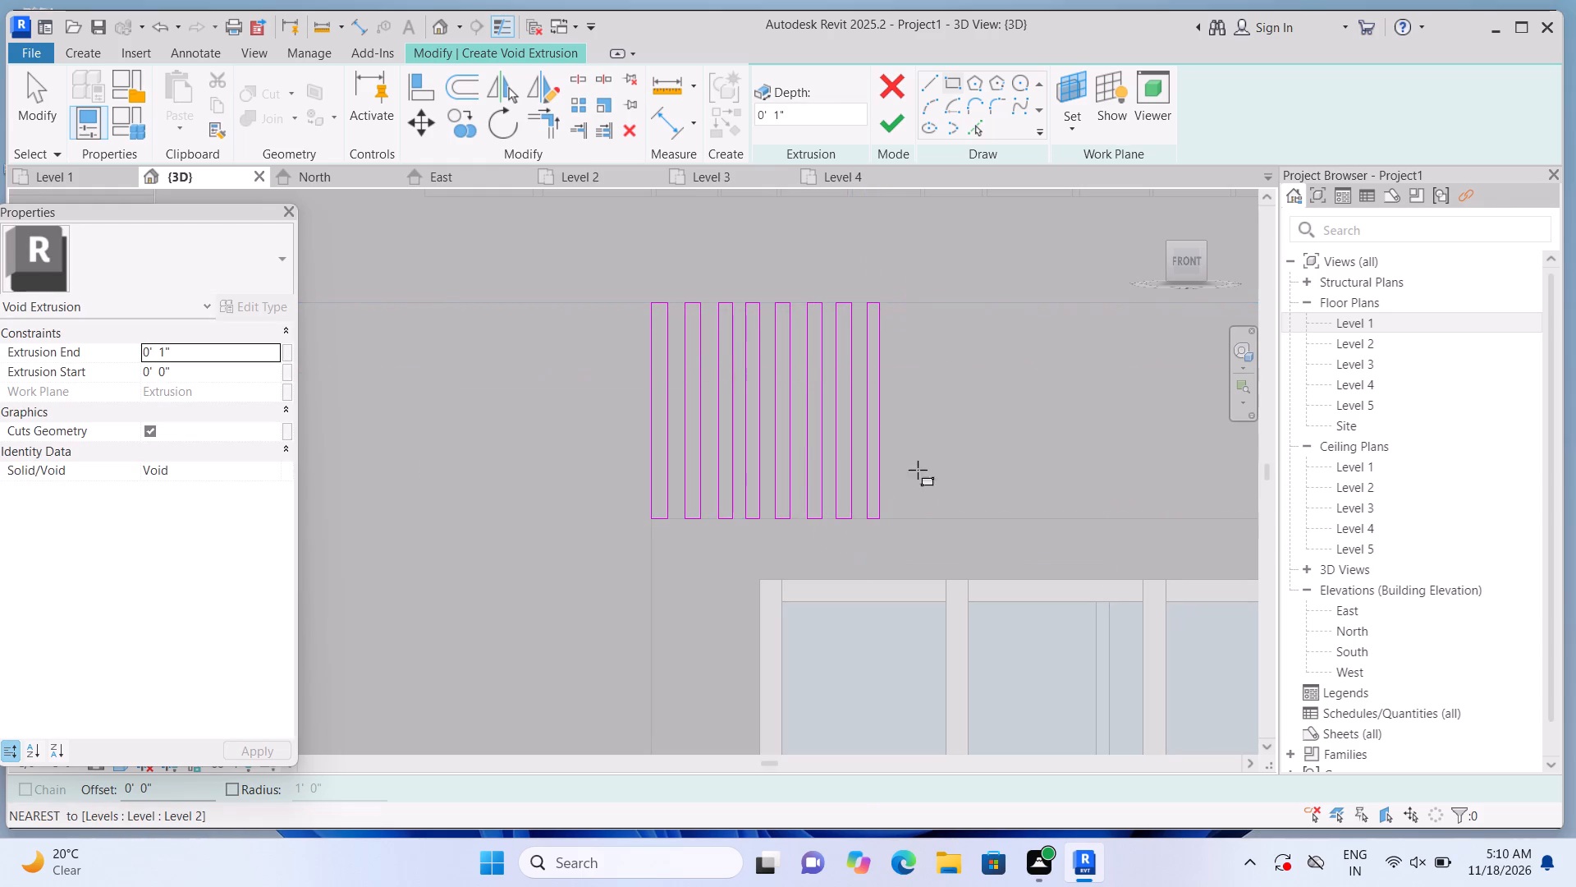
Add four further narrow vertical rectangles about 2' tall to the right end of the row, at the same spacing.
{"action": "left_click", "coordinate": [896, 512]}
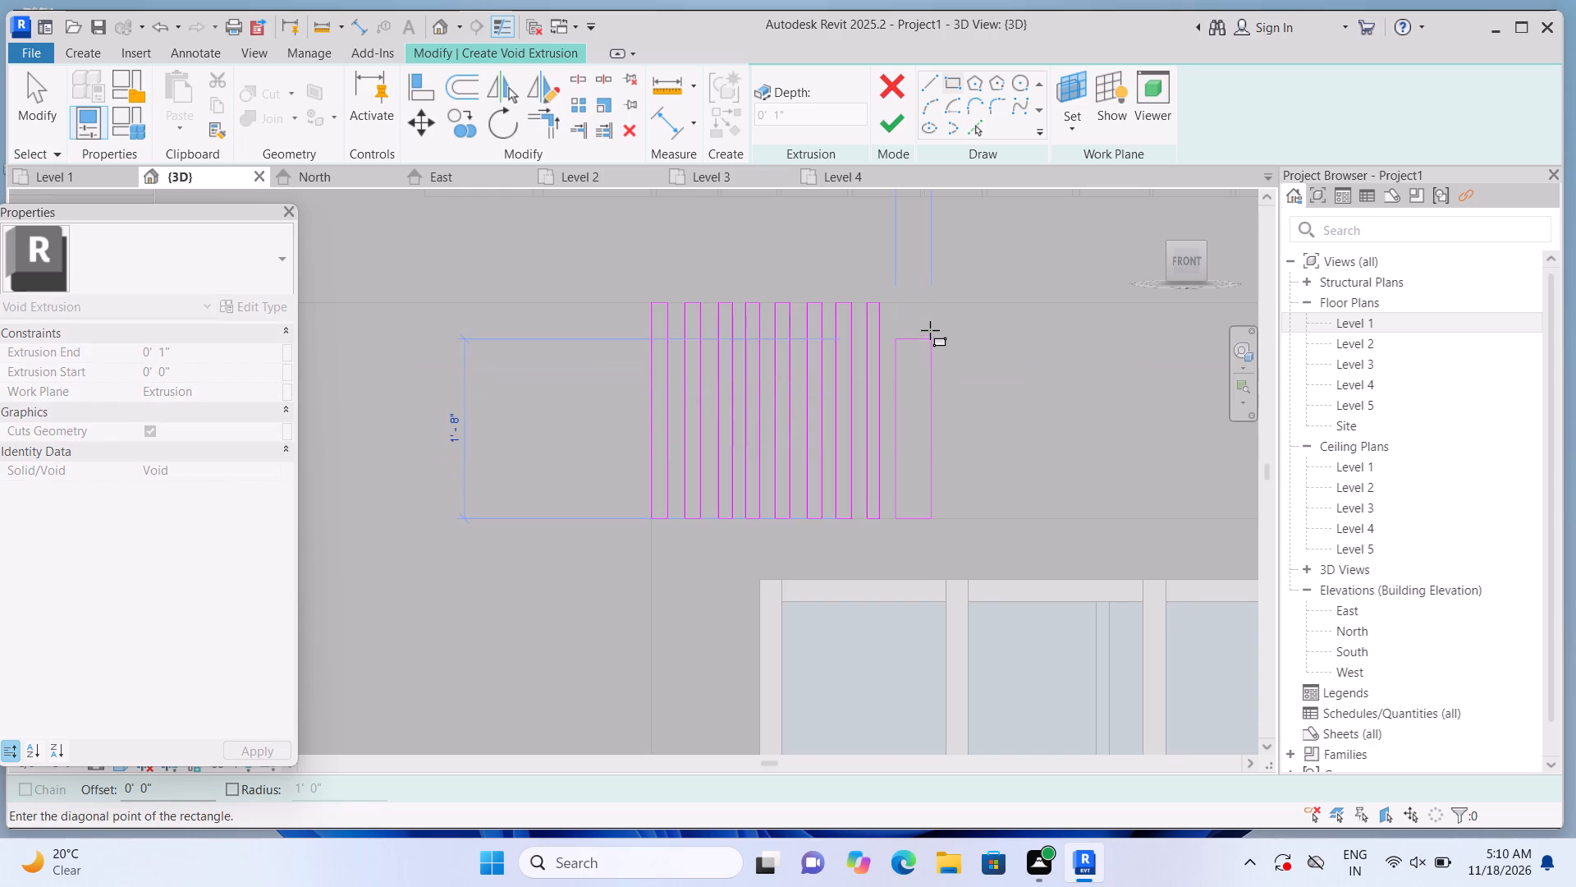
{"action": "left_click", "coordinate": [912, 309]}
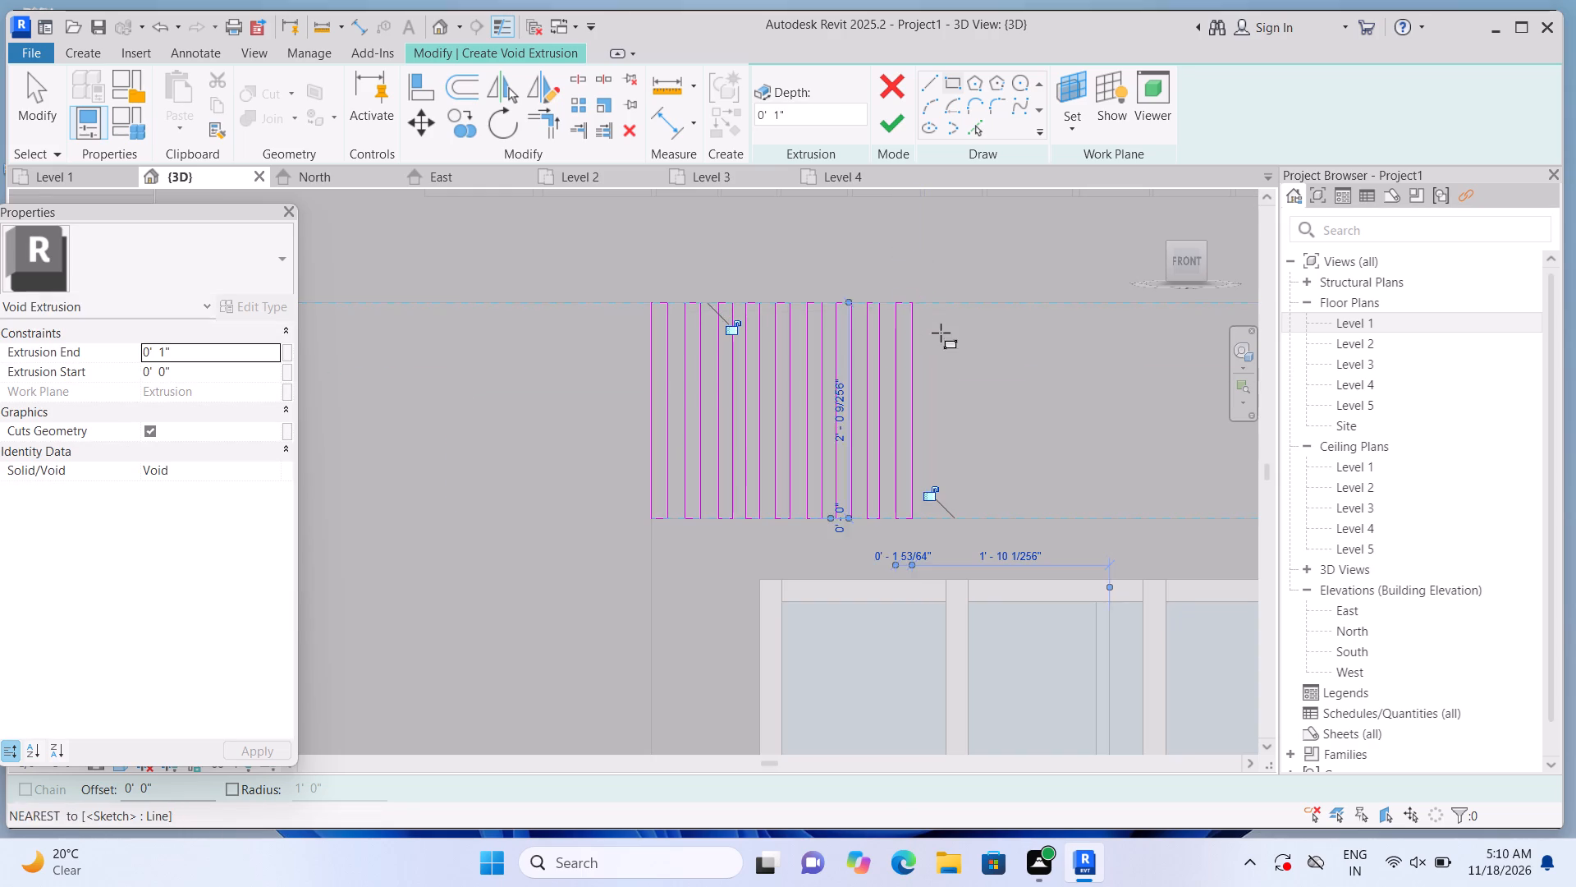
{"action": "key", "text": "Escape"}
{"action": "left_click", "coordinate": [928, 513]}
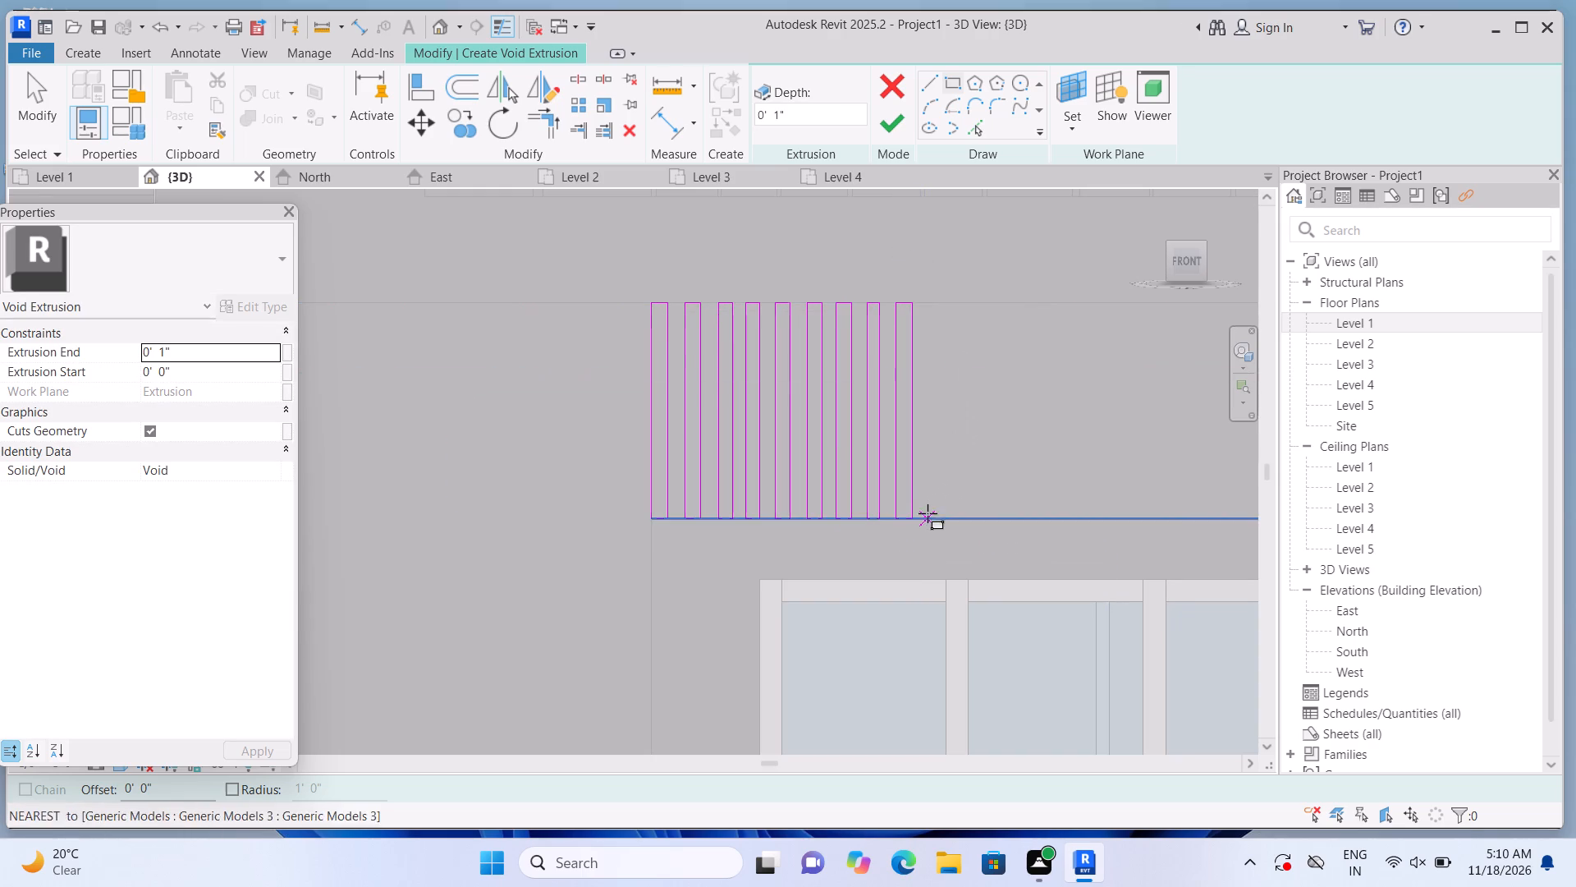
{"action": "left_click", "coordinate": [946, 306]}
{"action": "key", "text": "Escape"}
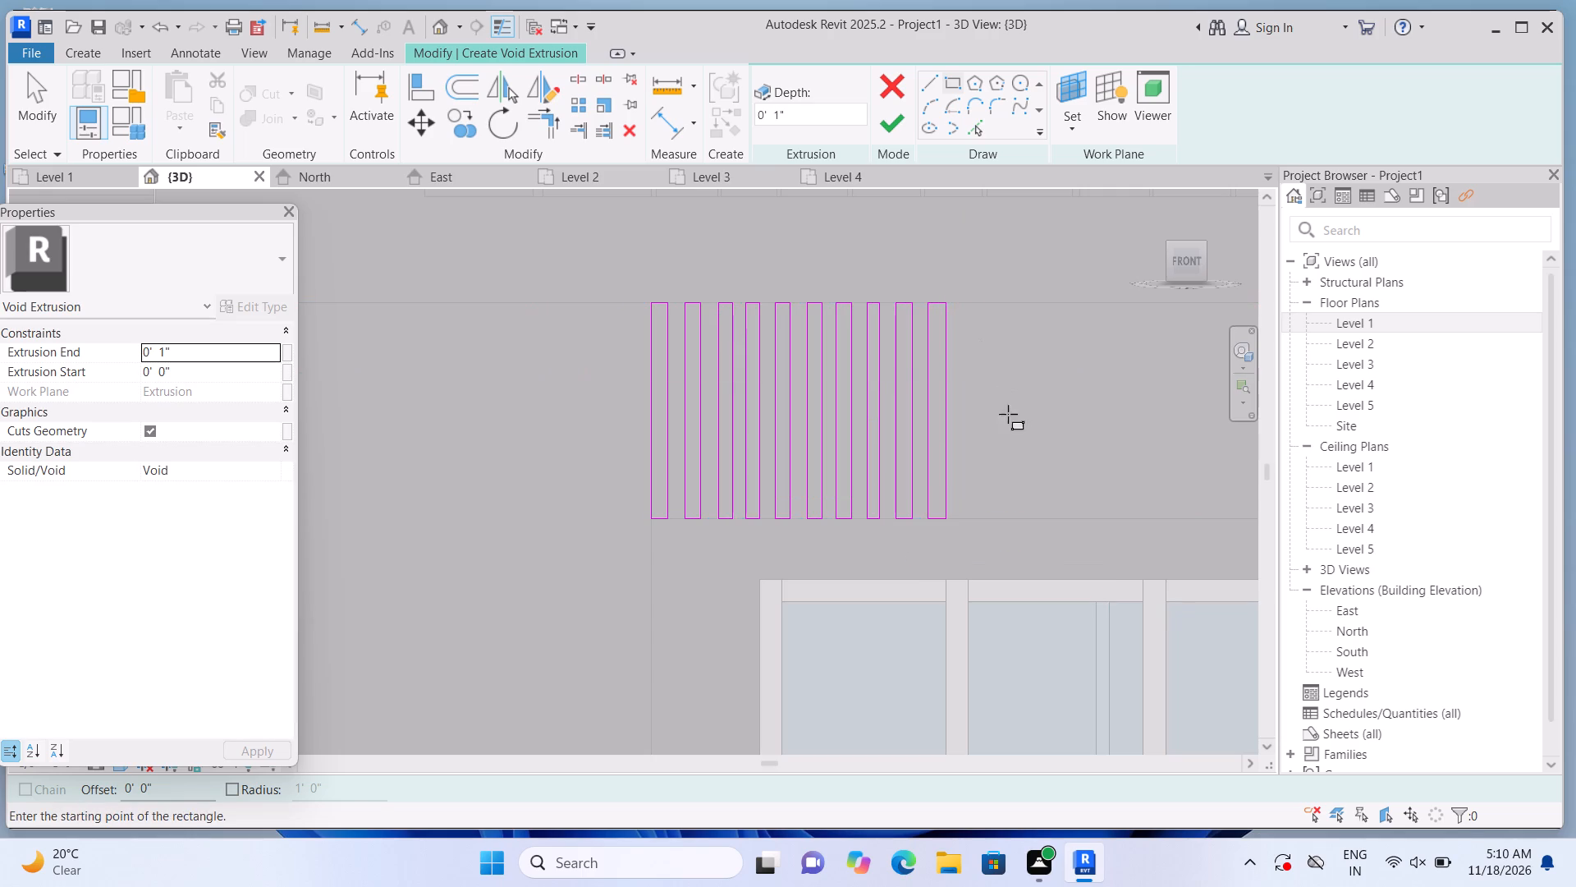
{"action": "left_click", "coordinate": [963, 513]}
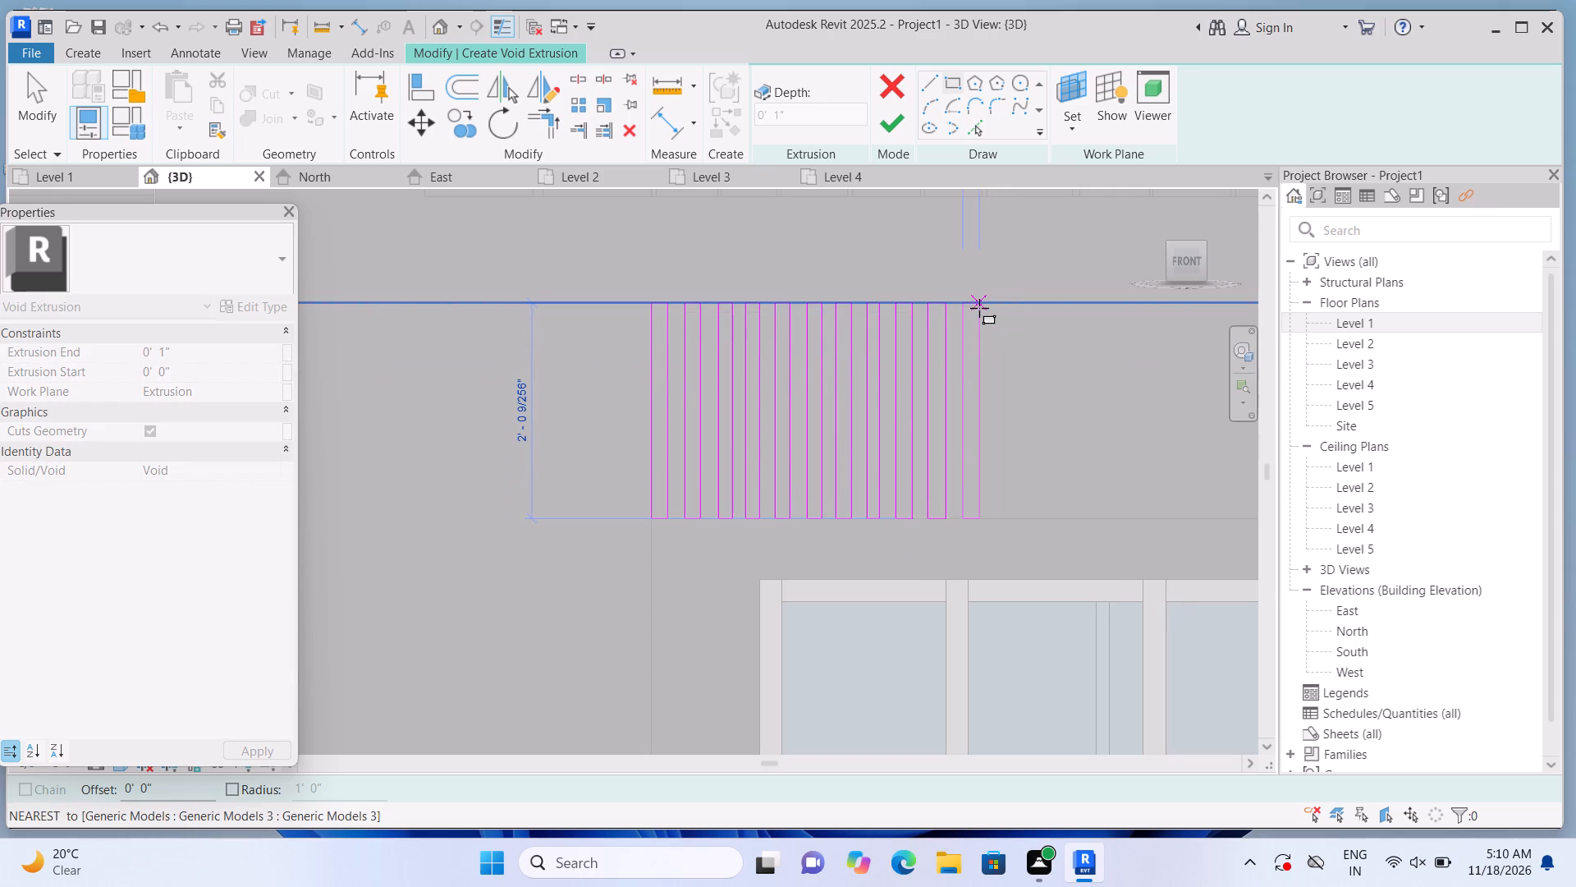
{"action": "left_click", "coordinate": [979, 308]}
{"action": "key", "text": "Escape"}
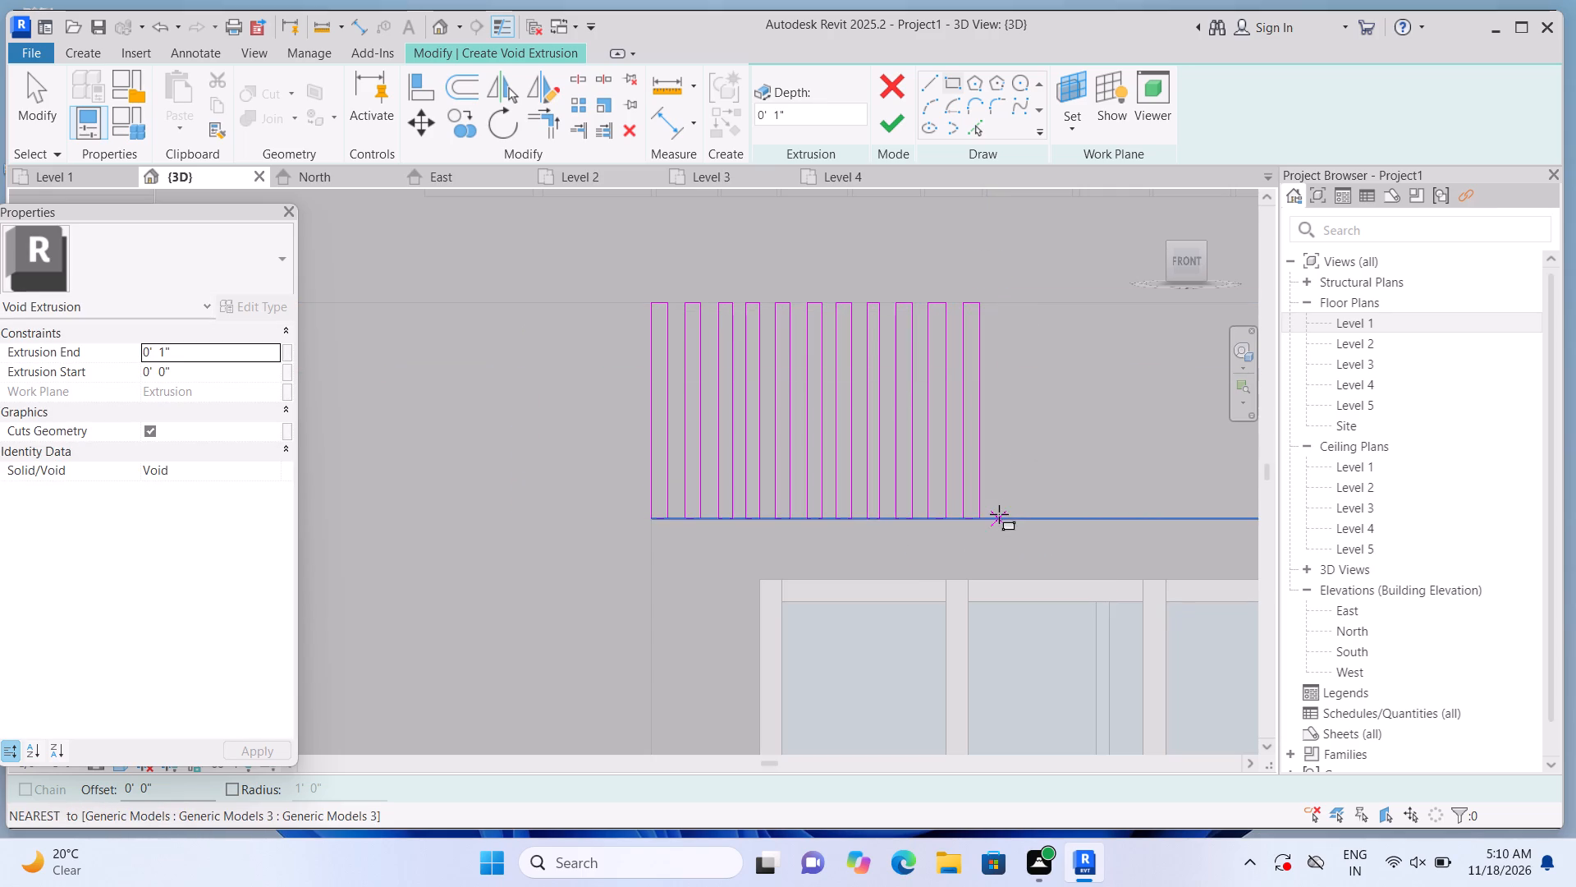
{"action": "left_click", "coordinate": [997, 515]}
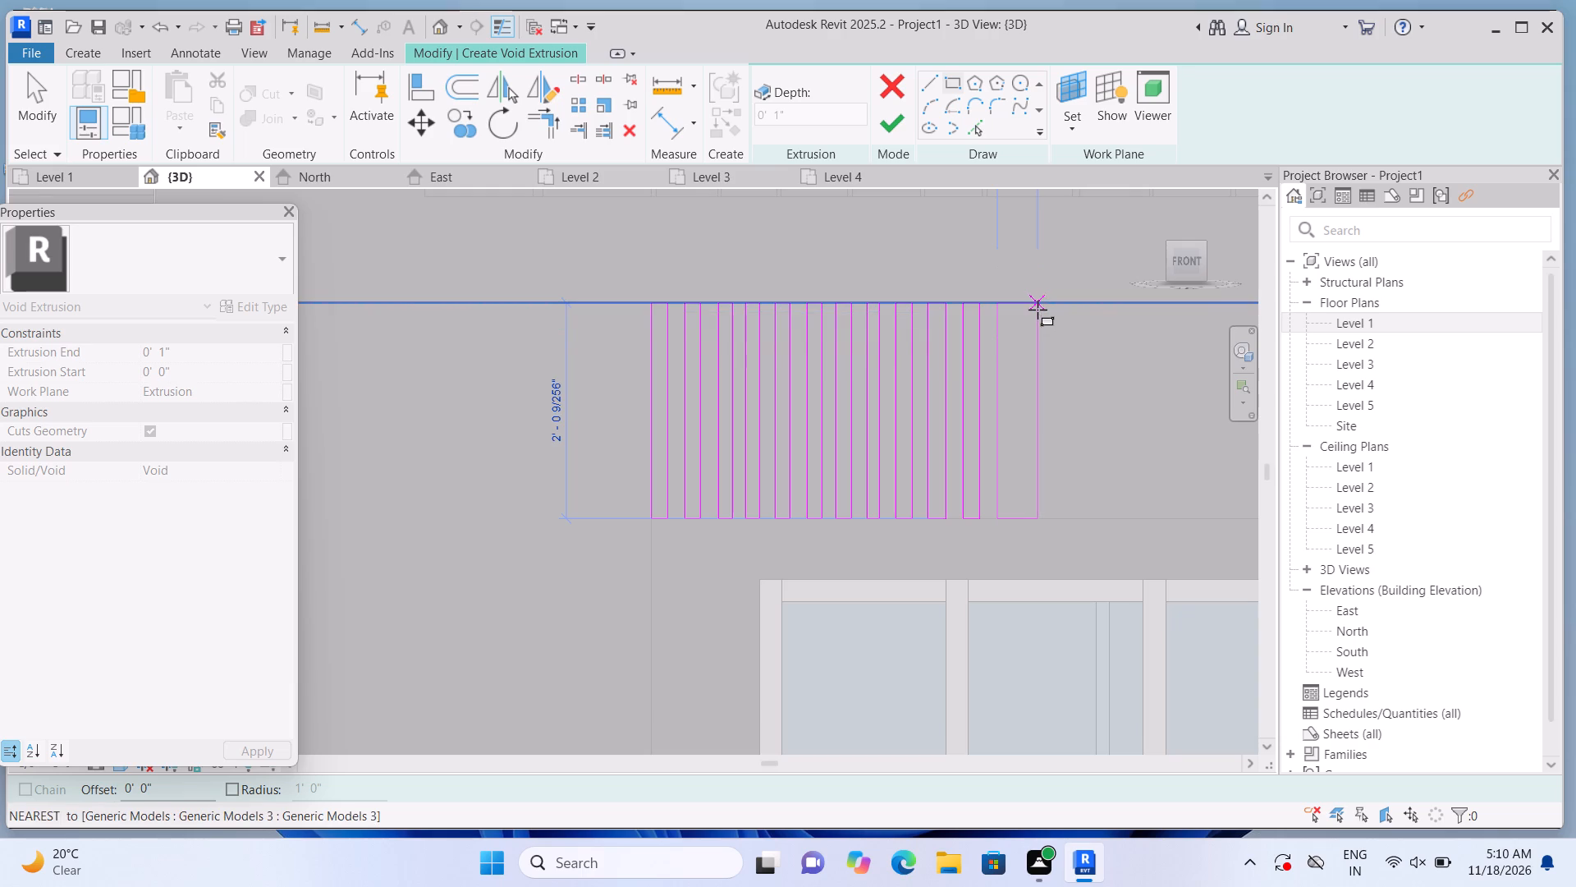
{"action": "left_click", "coordinate": [1008, 306]}
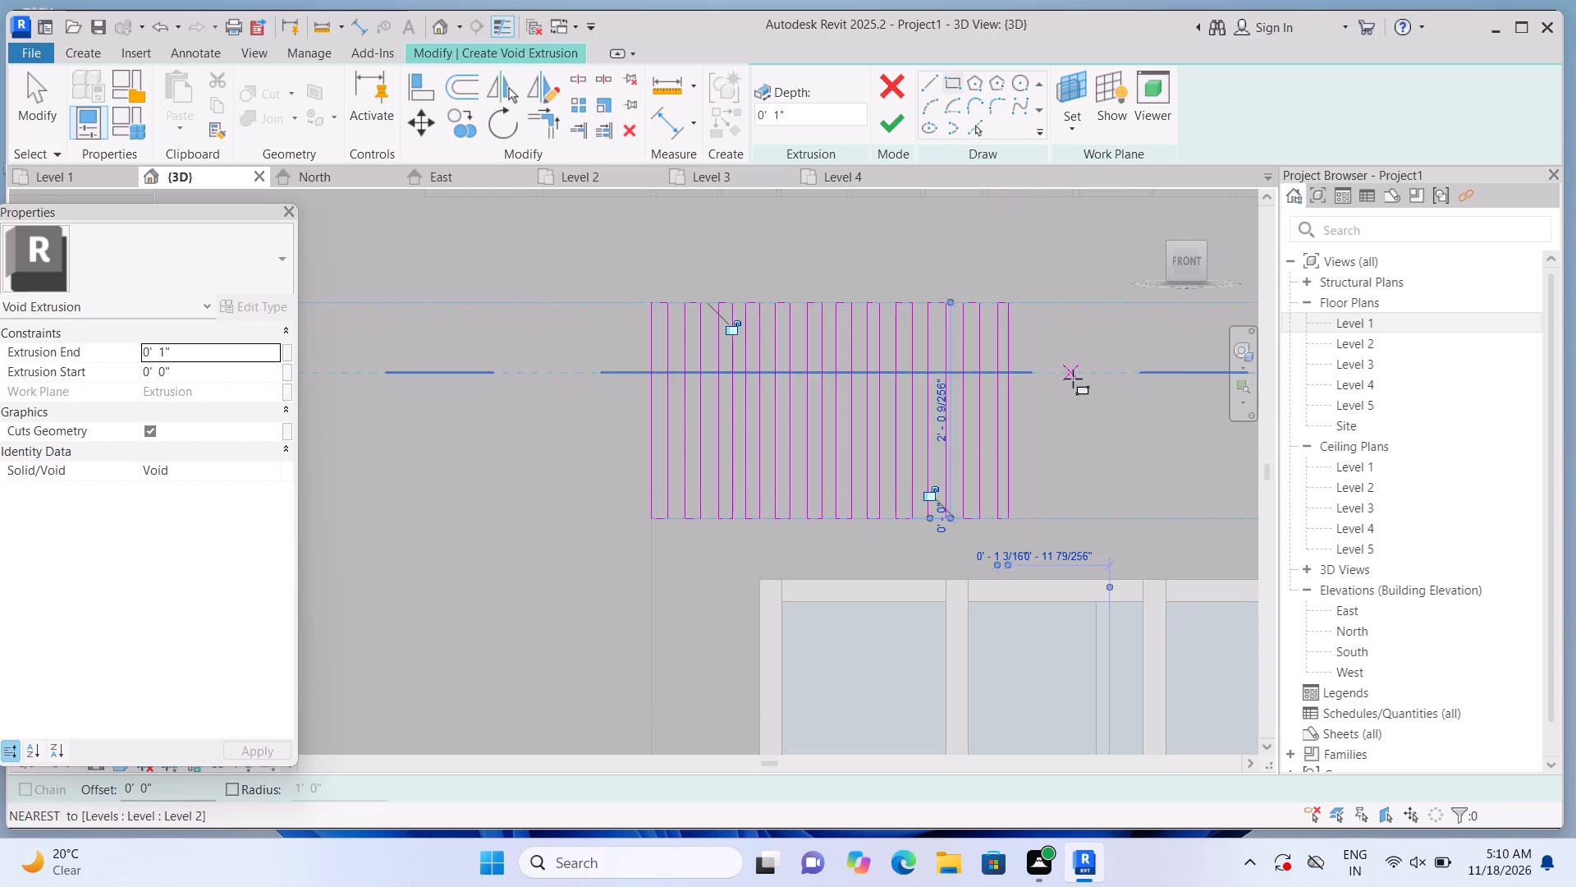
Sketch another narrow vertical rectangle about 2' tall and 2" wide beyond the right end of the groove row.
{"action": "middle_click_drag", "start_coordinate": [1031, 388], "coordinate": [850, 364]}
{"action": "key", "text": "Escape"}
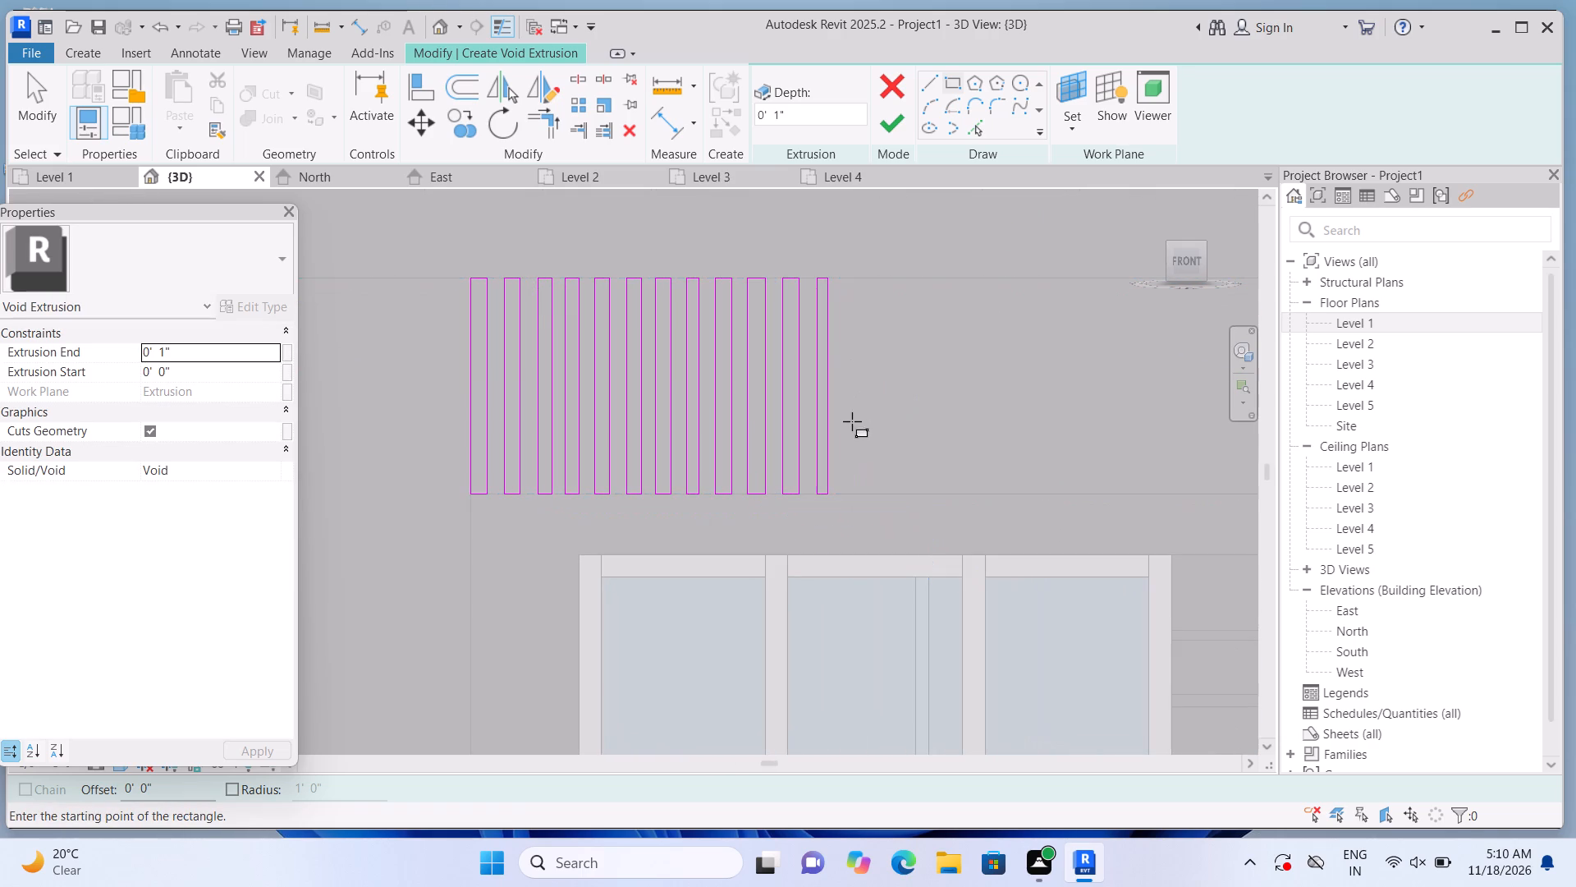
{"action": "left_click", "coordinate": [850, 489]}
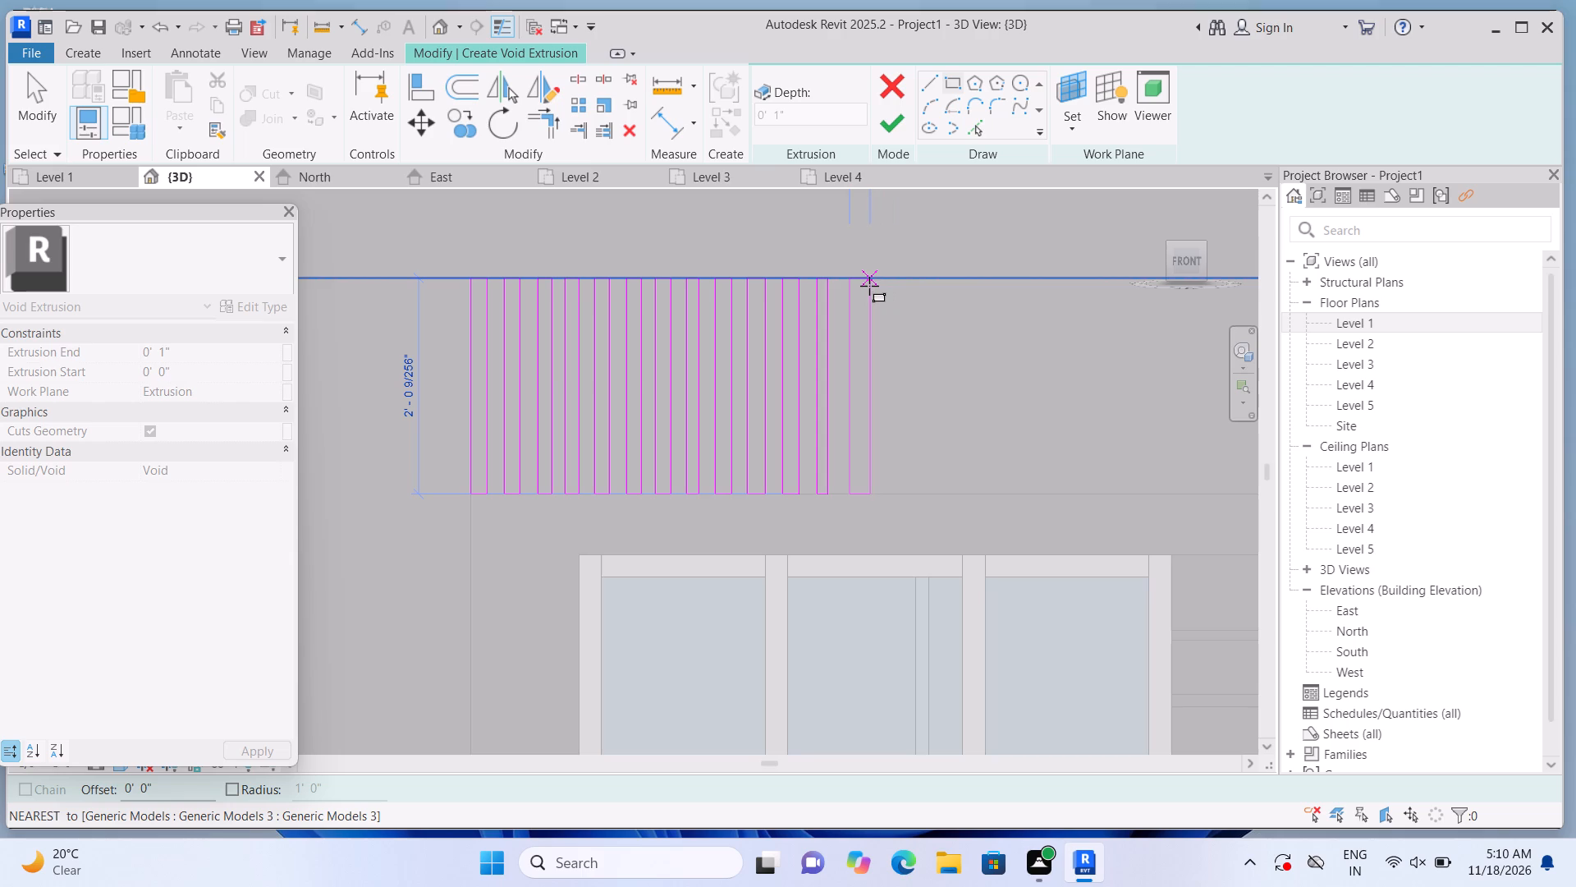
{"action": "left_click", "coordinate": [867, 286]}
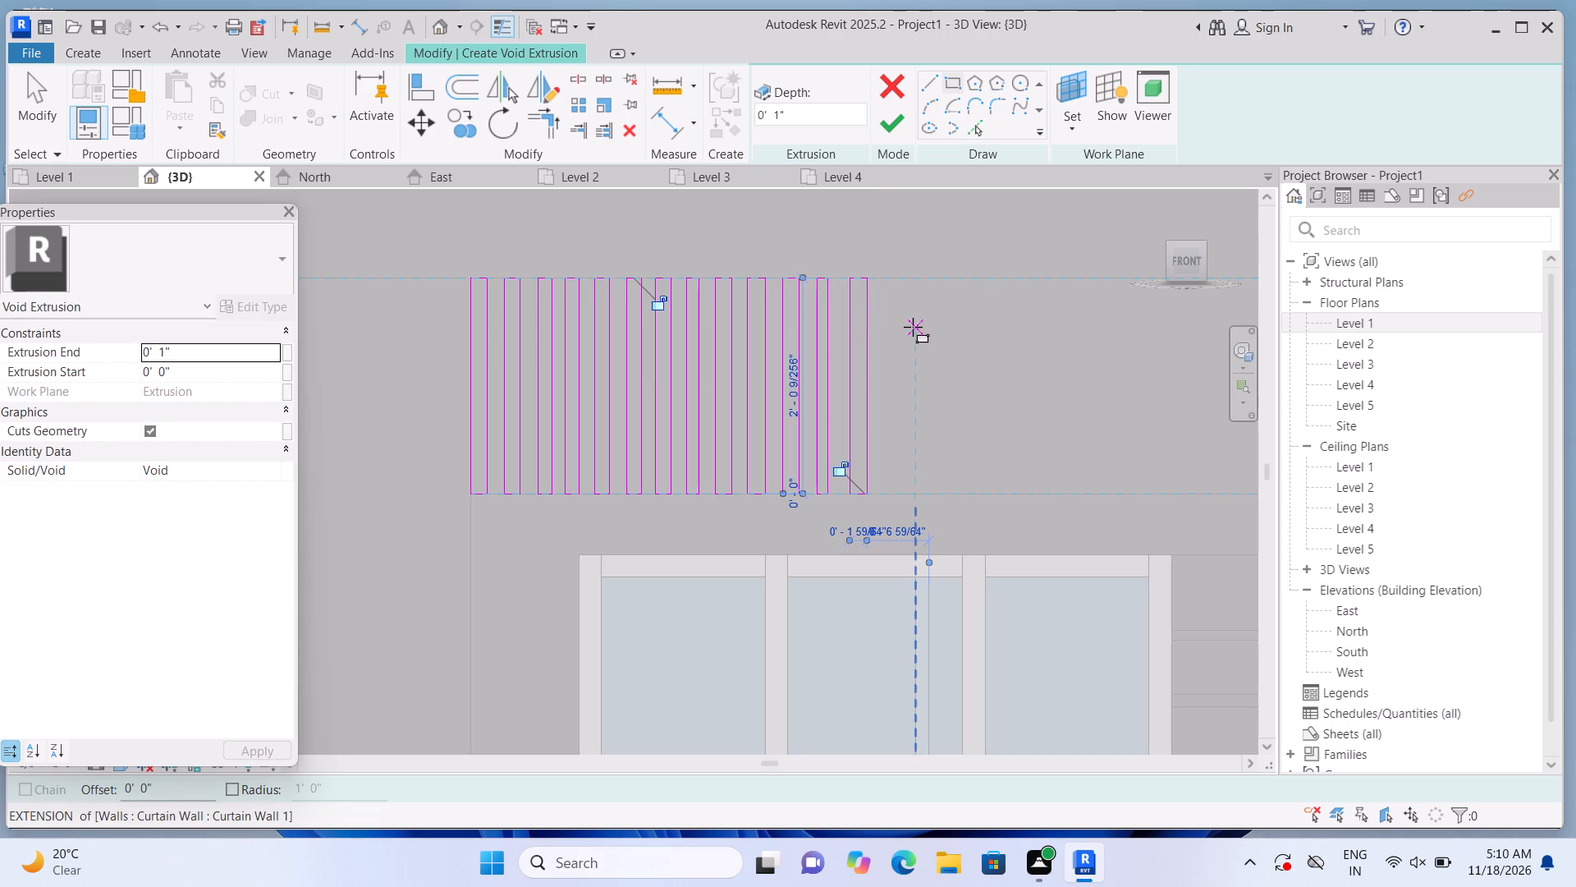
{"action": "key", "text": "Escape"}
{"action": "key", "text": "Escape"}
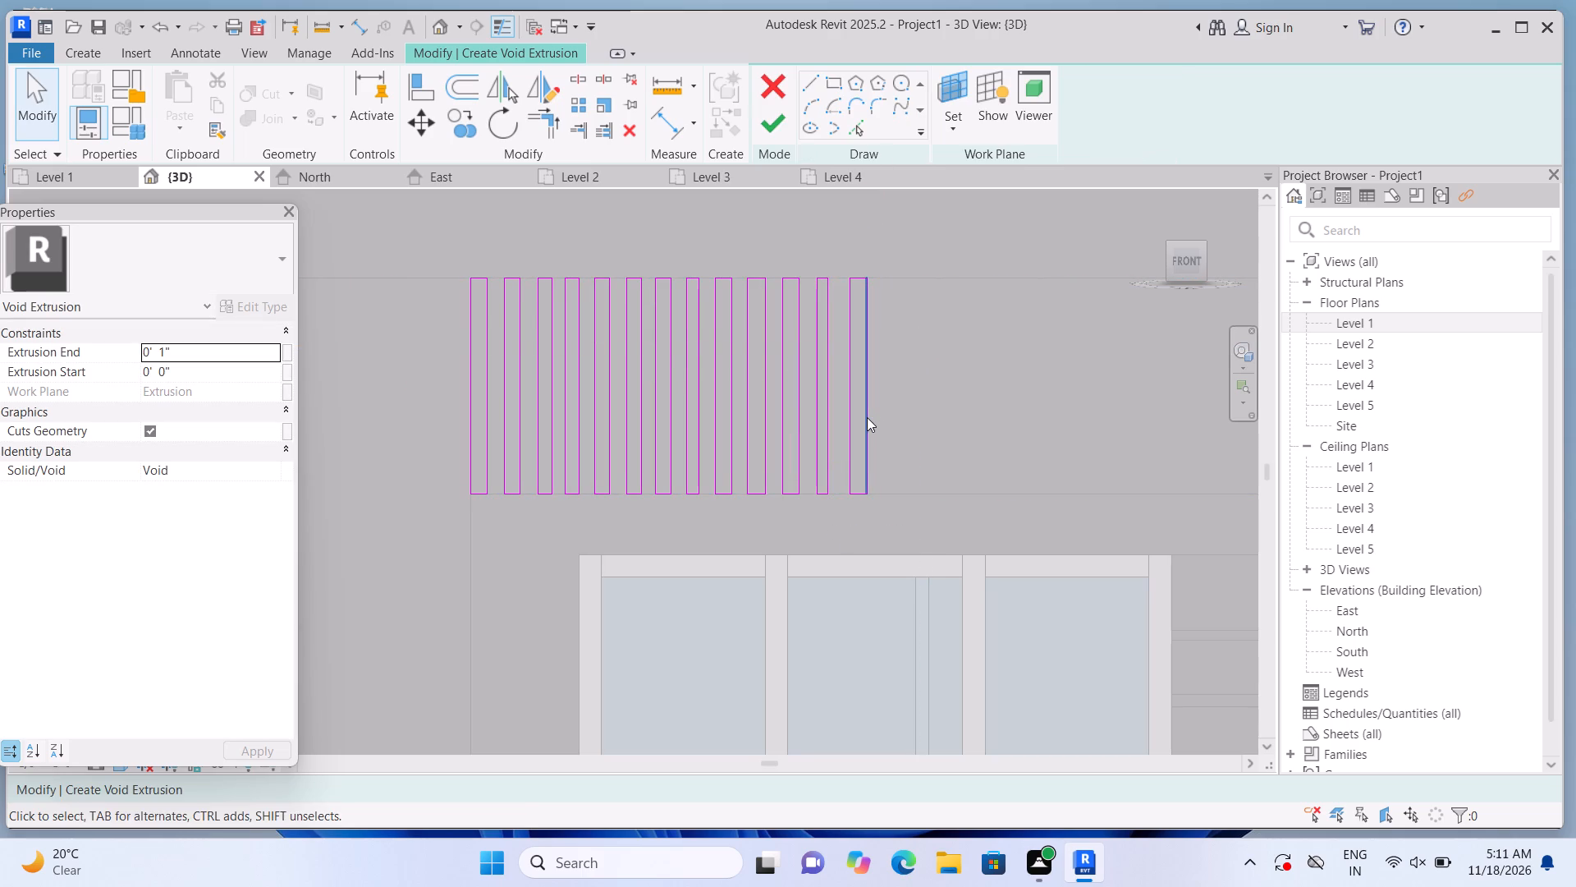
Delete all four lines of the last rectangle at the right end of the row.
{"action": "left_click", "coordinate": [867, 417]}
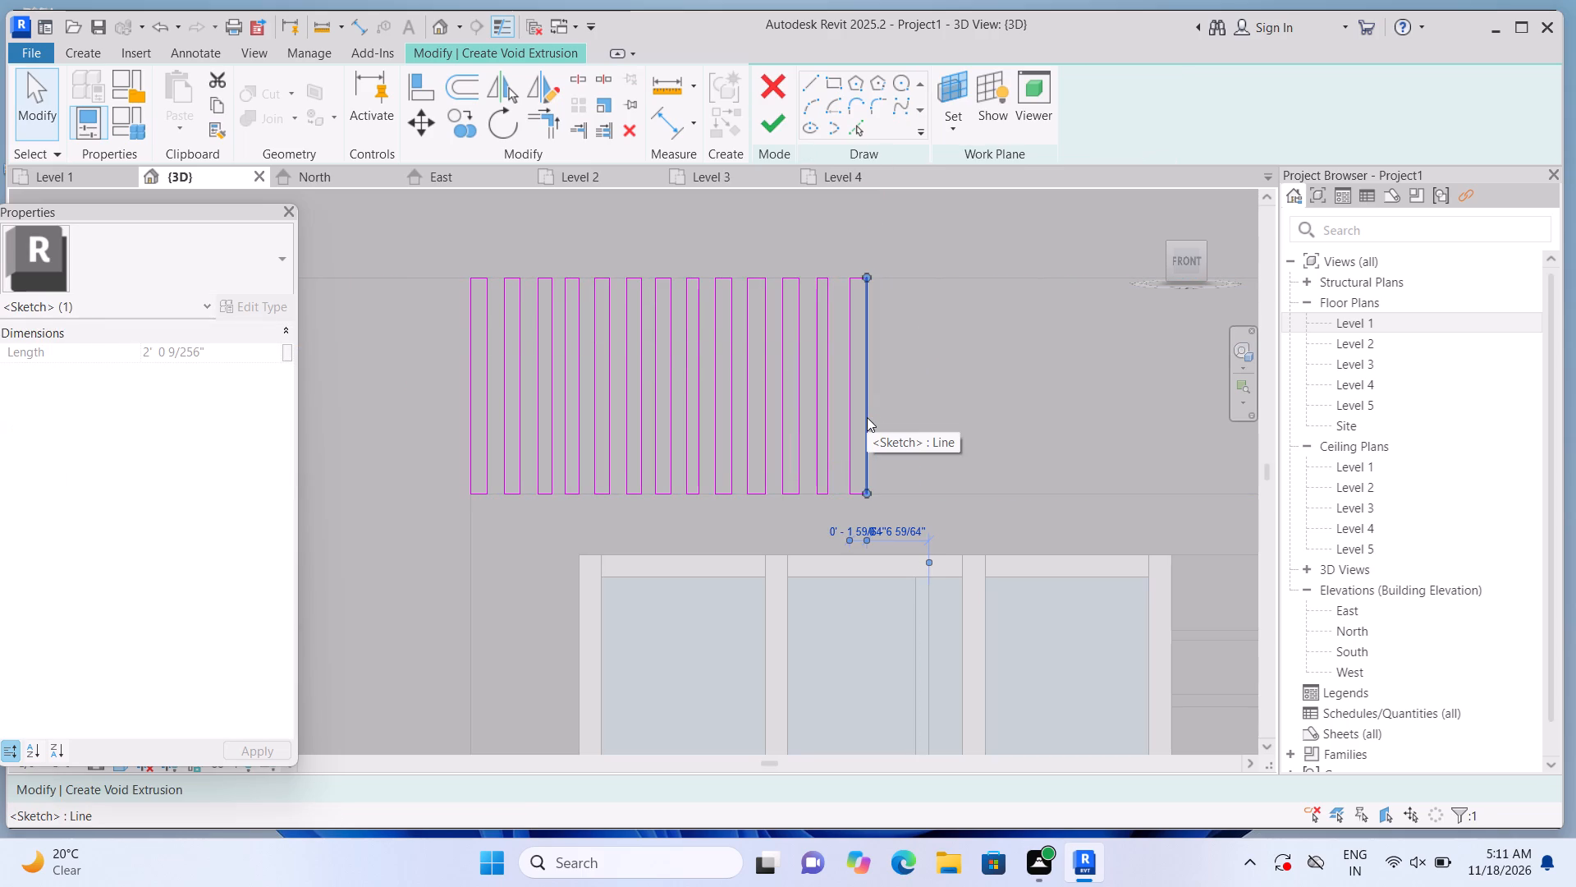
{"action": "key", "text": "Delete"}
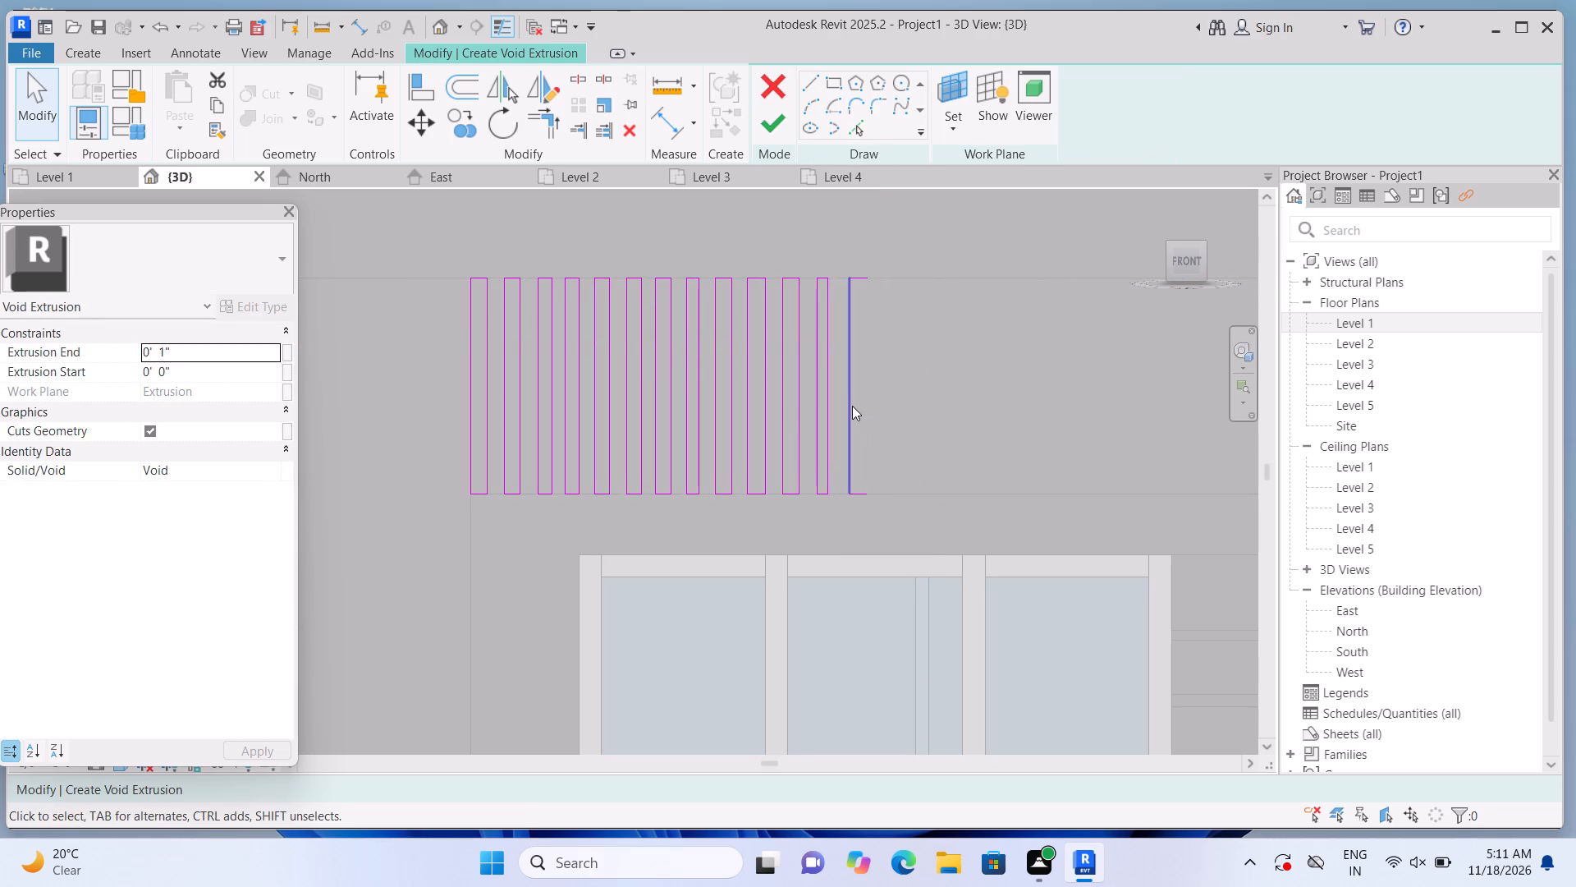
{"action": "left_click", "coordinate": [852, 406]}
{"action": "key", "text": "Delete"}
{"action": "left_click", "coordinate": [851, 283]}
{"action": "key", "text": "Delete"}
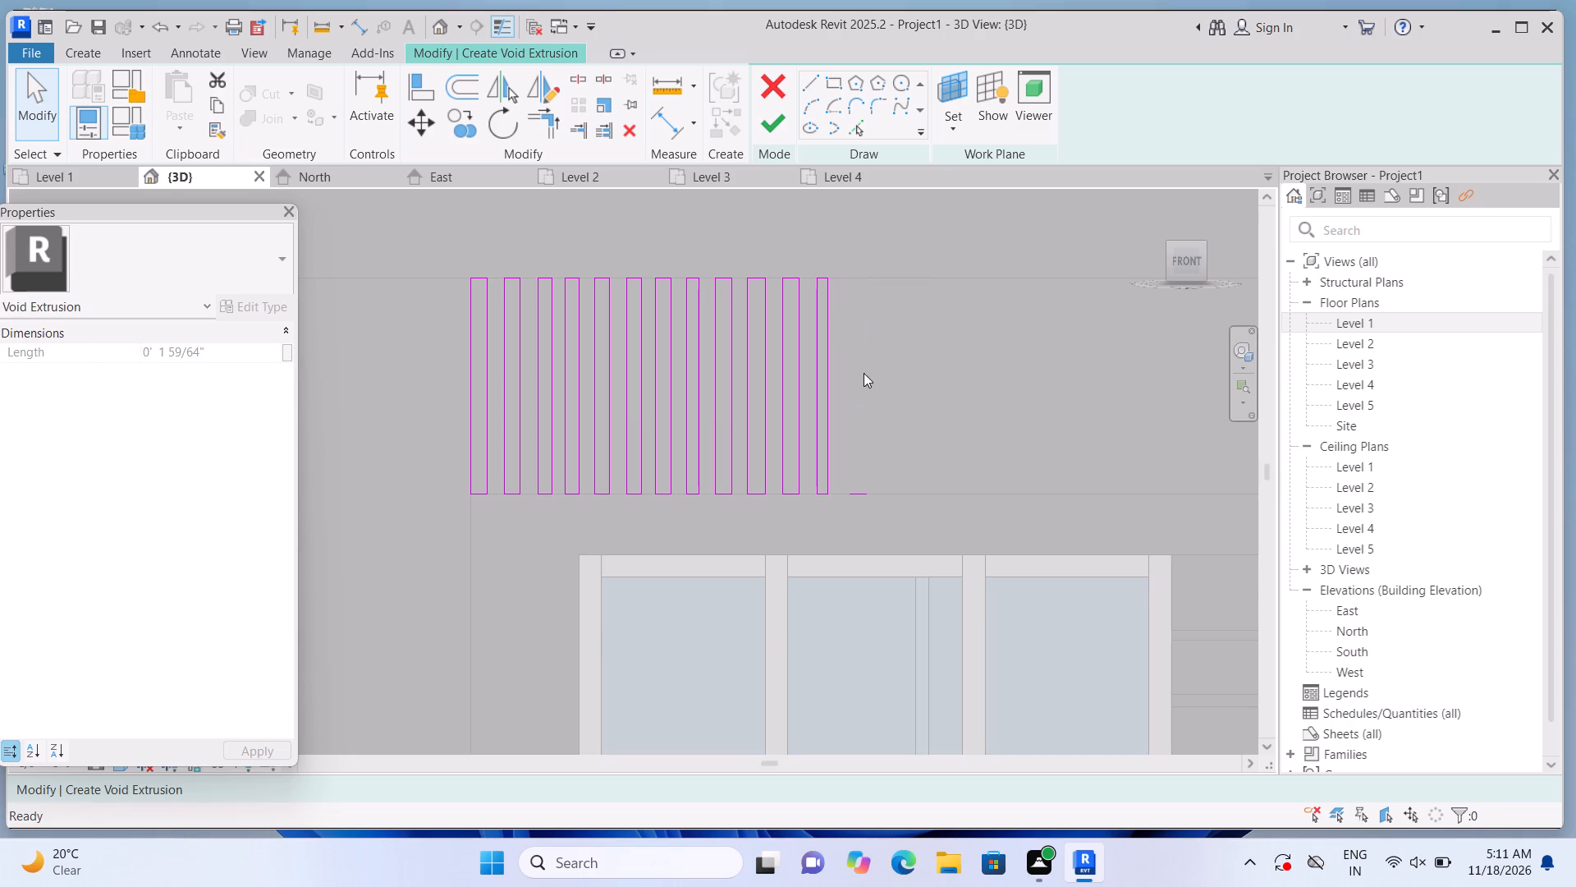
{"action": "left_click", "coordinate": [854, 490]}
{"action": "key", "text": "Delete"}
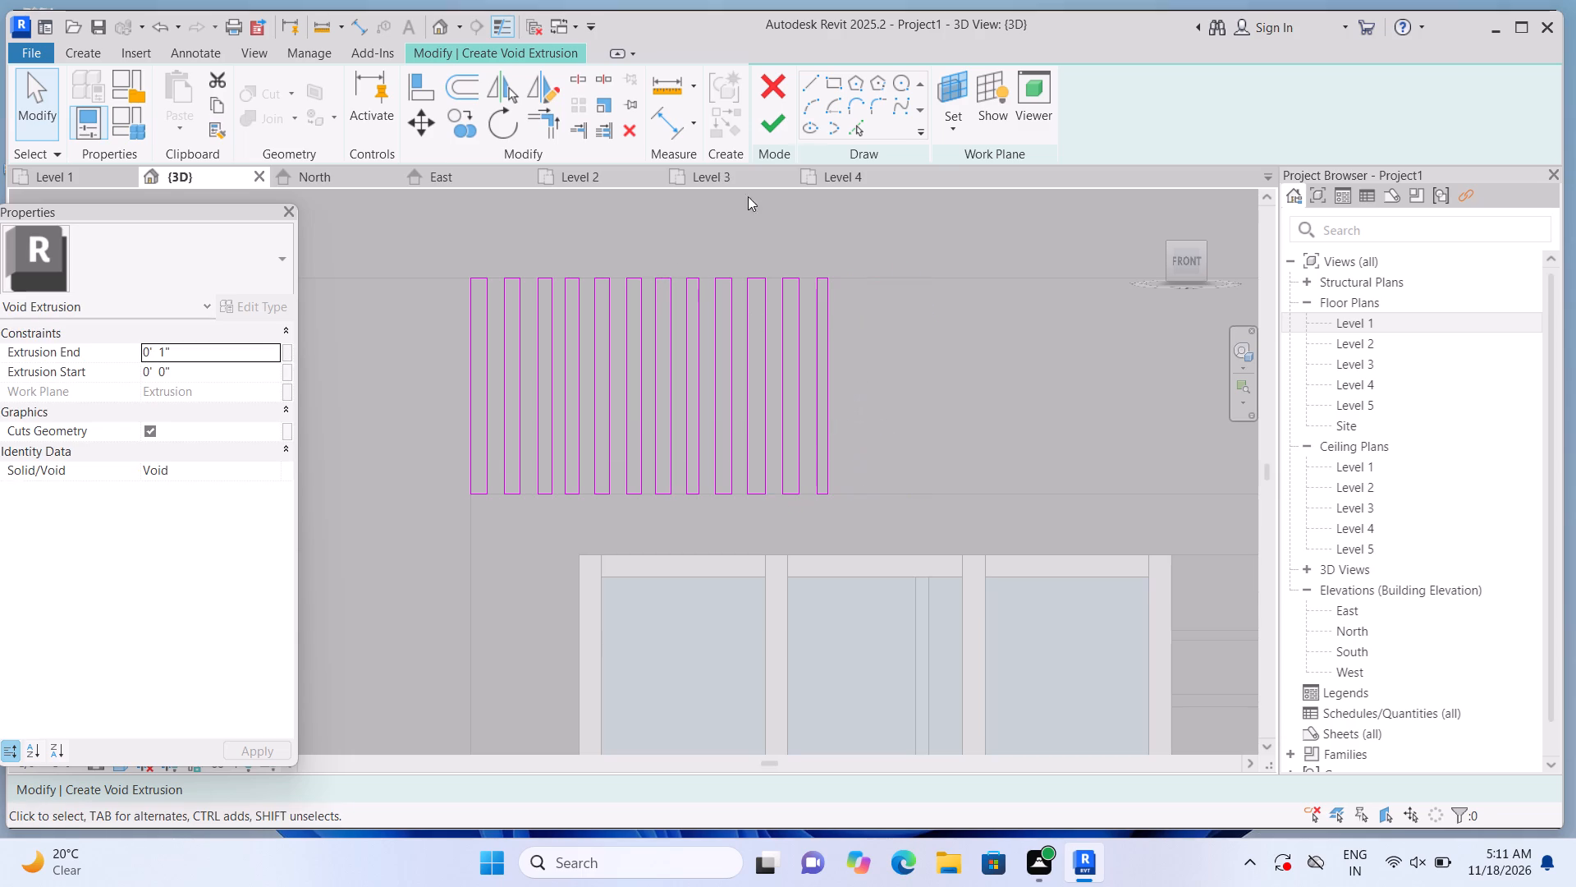
Sketch two narrow vertical rectangles about 2' tall at the row's right end, above the window's middle pane, spaced closely like the others.
{"action": "left_click", "coordinate": [834, 84]}
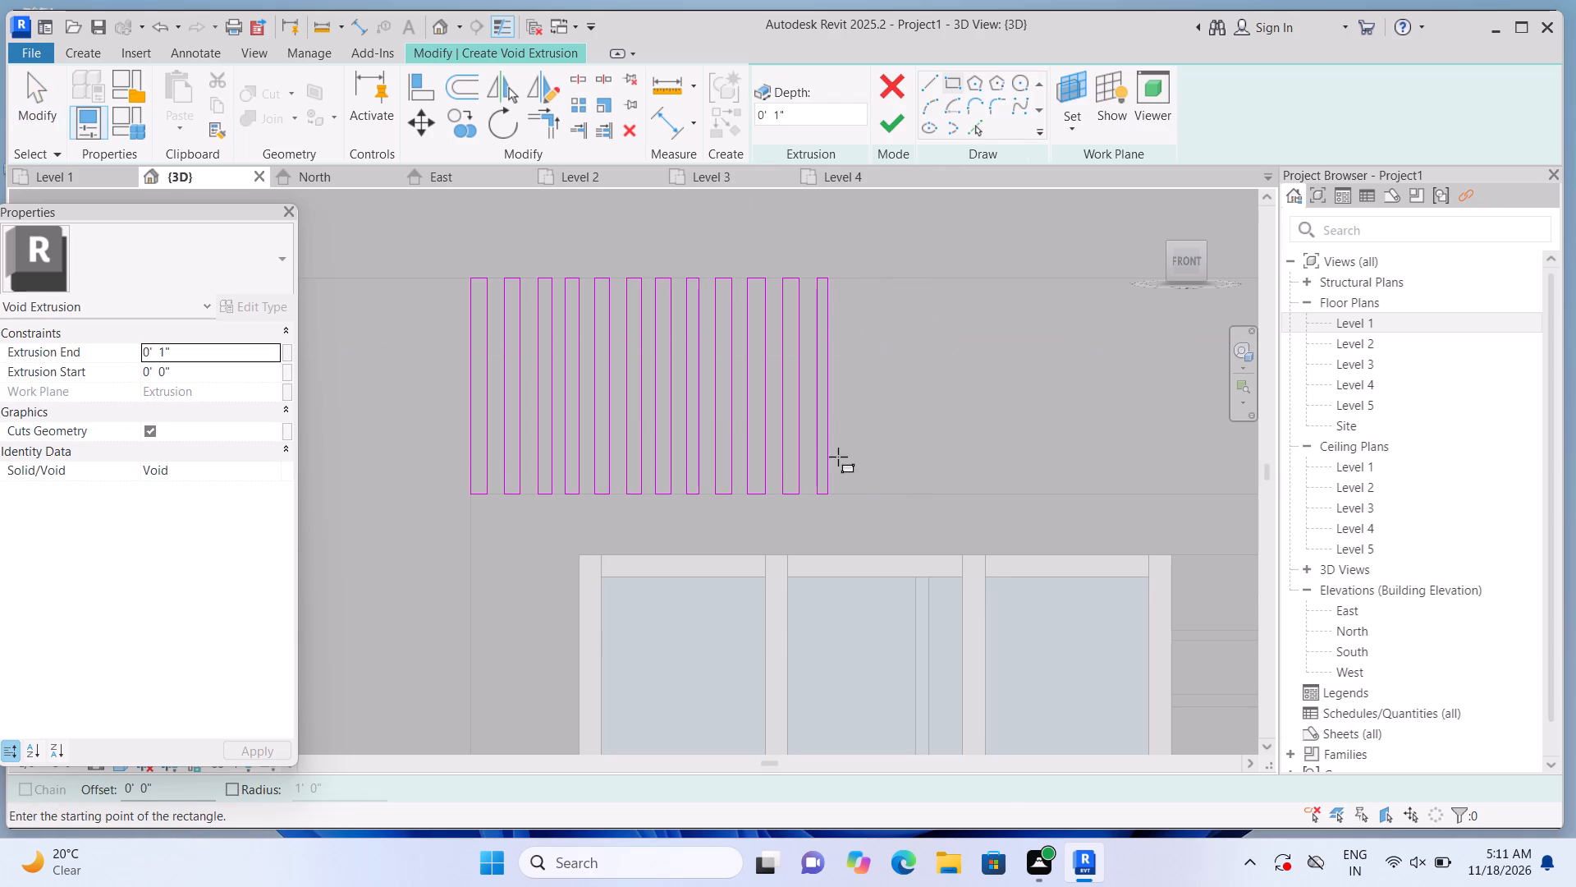
{"action": "left_click", "coordinate": [847, 489]}
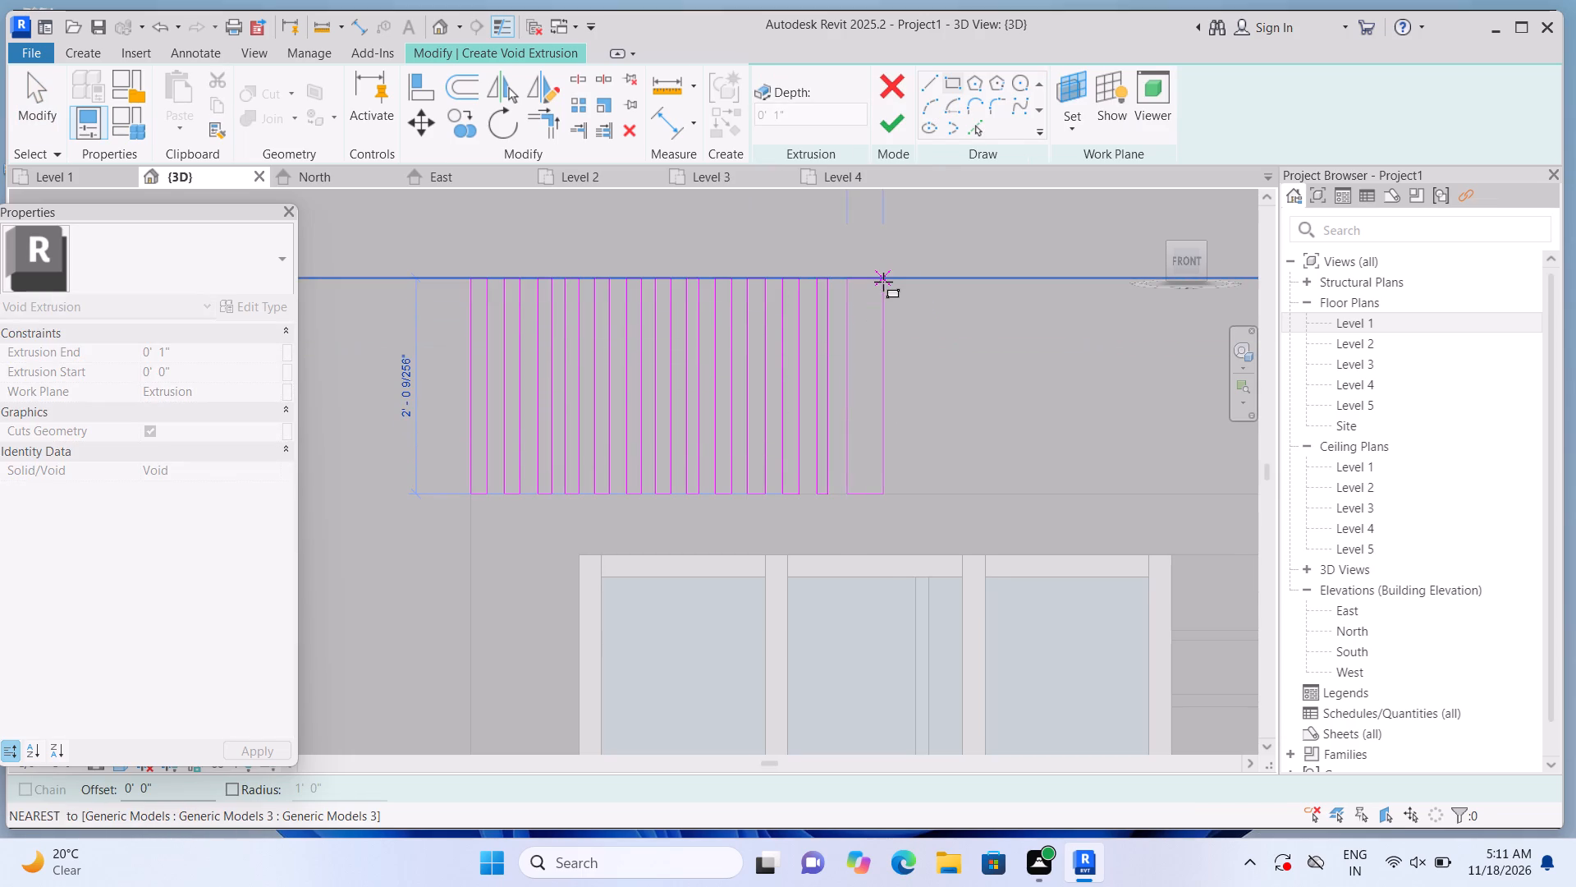
{"action": "key", "text": "Escape"}
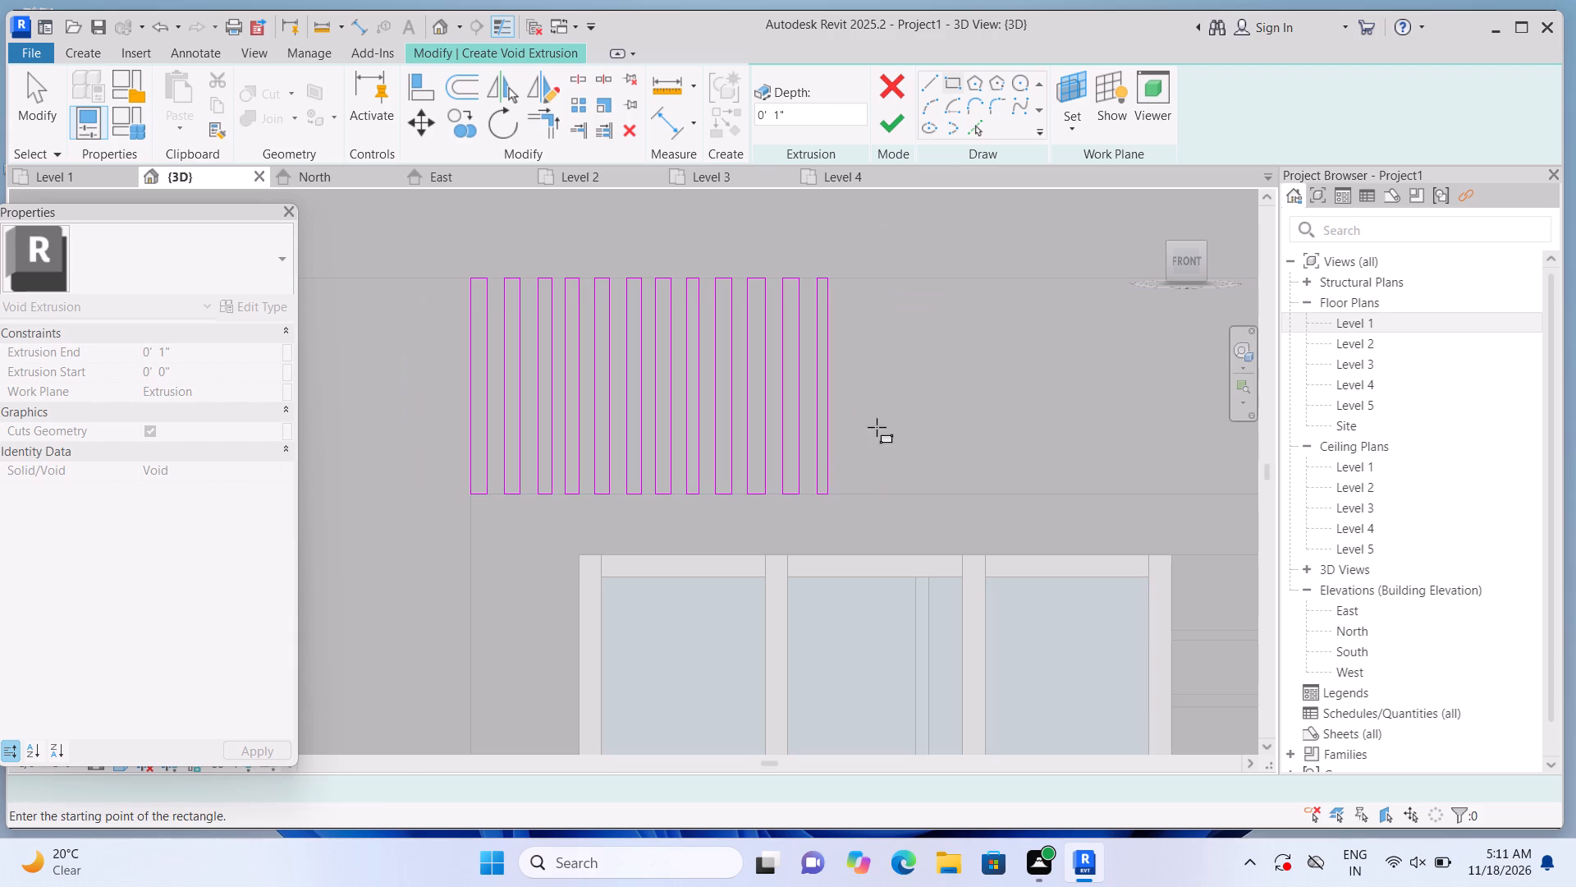
{"action": "left_click", "coordinate": [841, 489]}
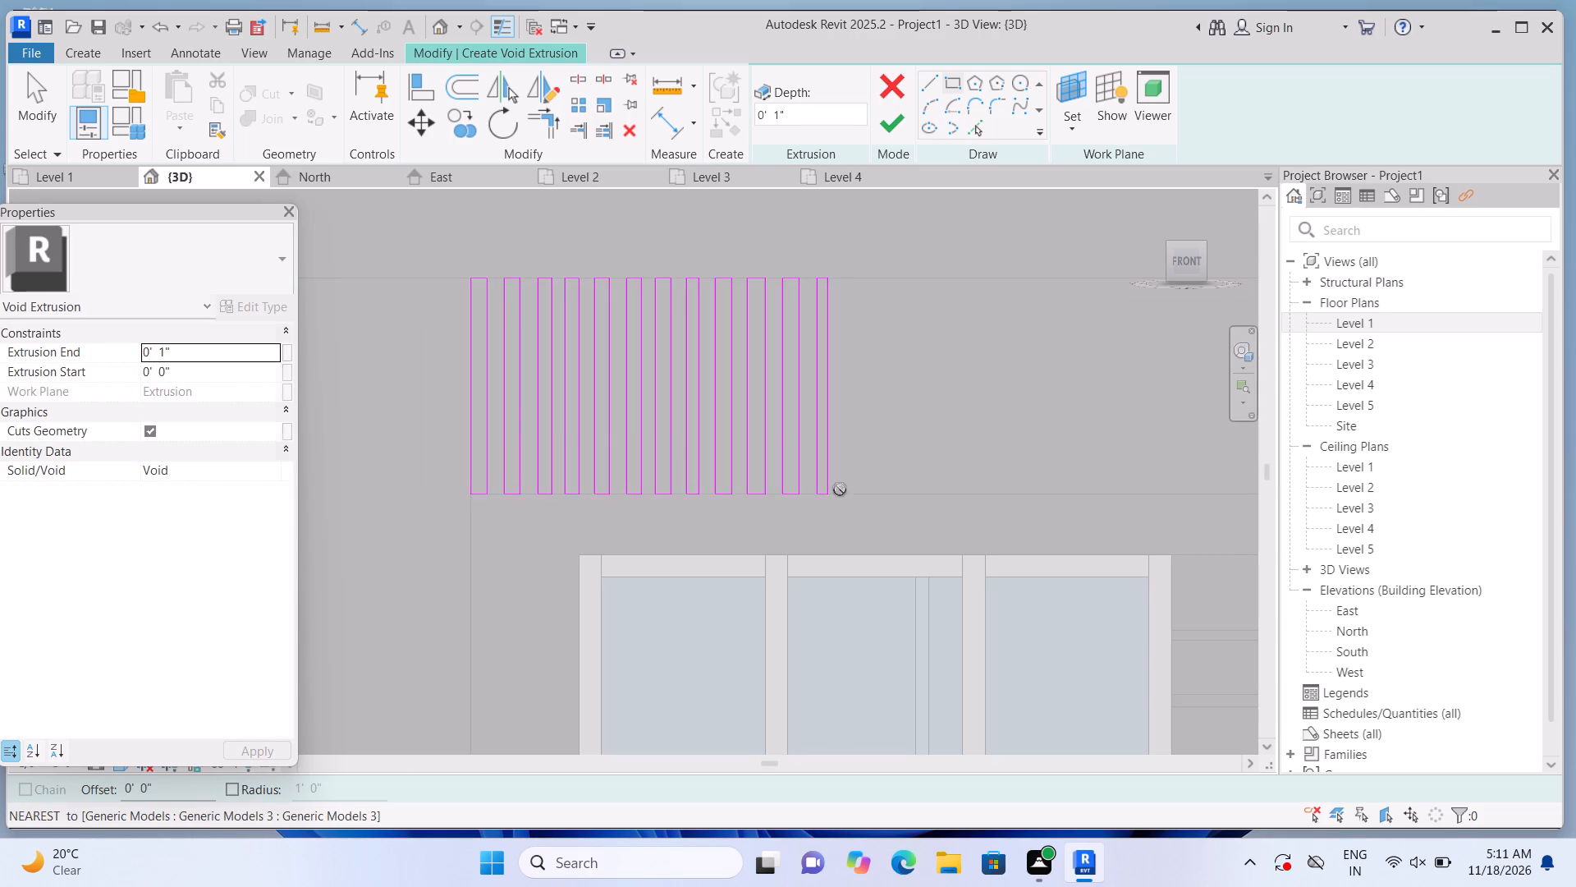
{"action": "left_click", "coordinate": [859, 285]}
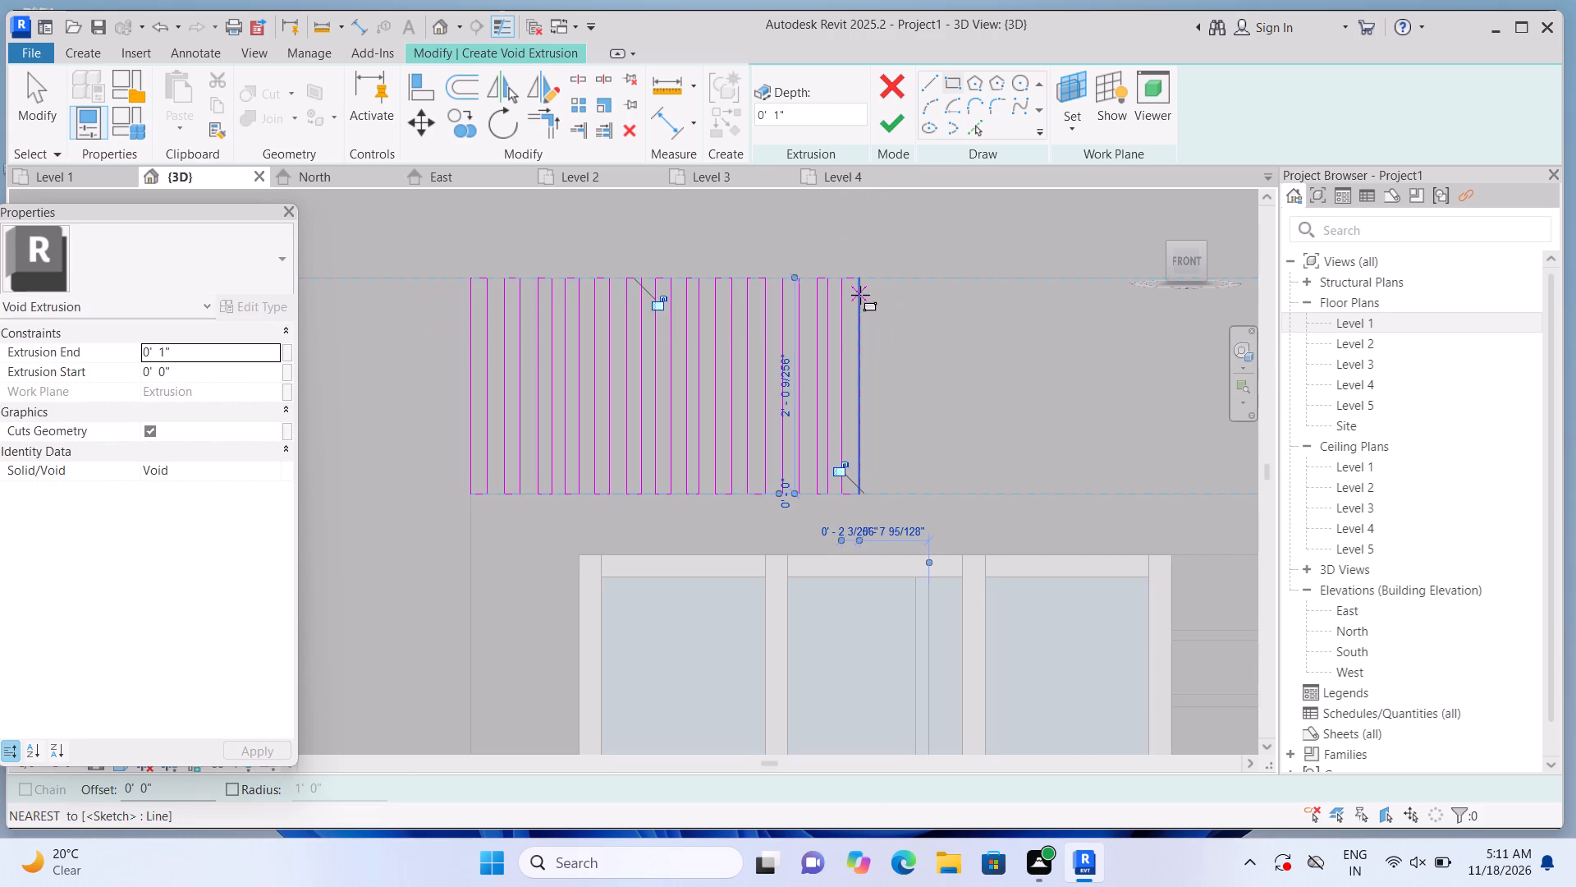
{"action": "key", "text": "Escape"}
{"action": "middle_click_drag", "start_coordinate": [893, 348], "coordinate": [775, 349]}
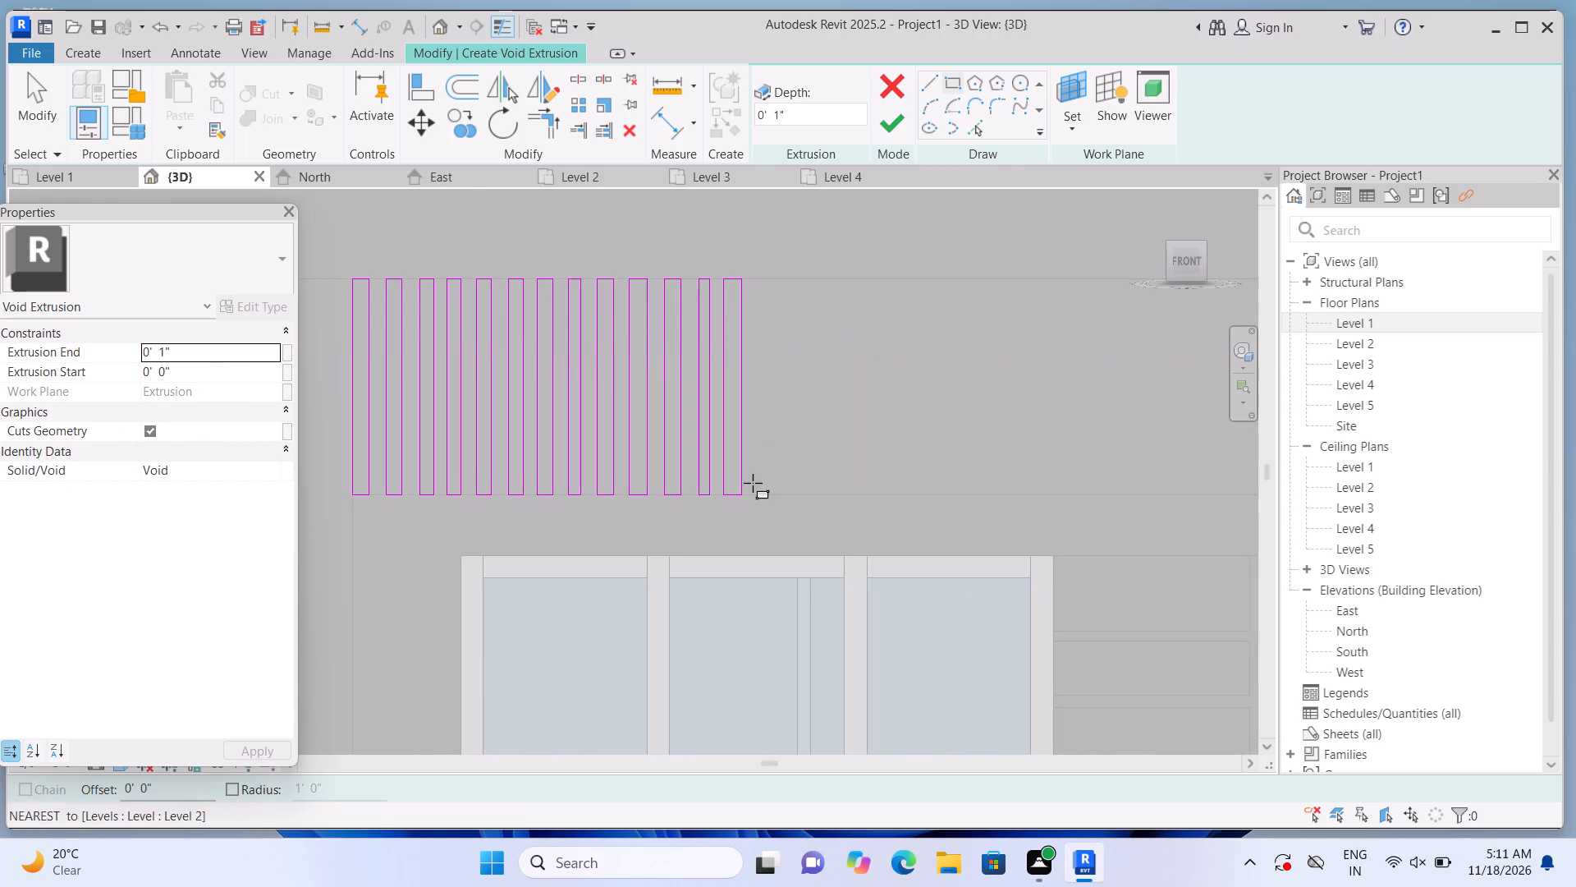
{"action": "left_click", "coordinate": [752, 492]}
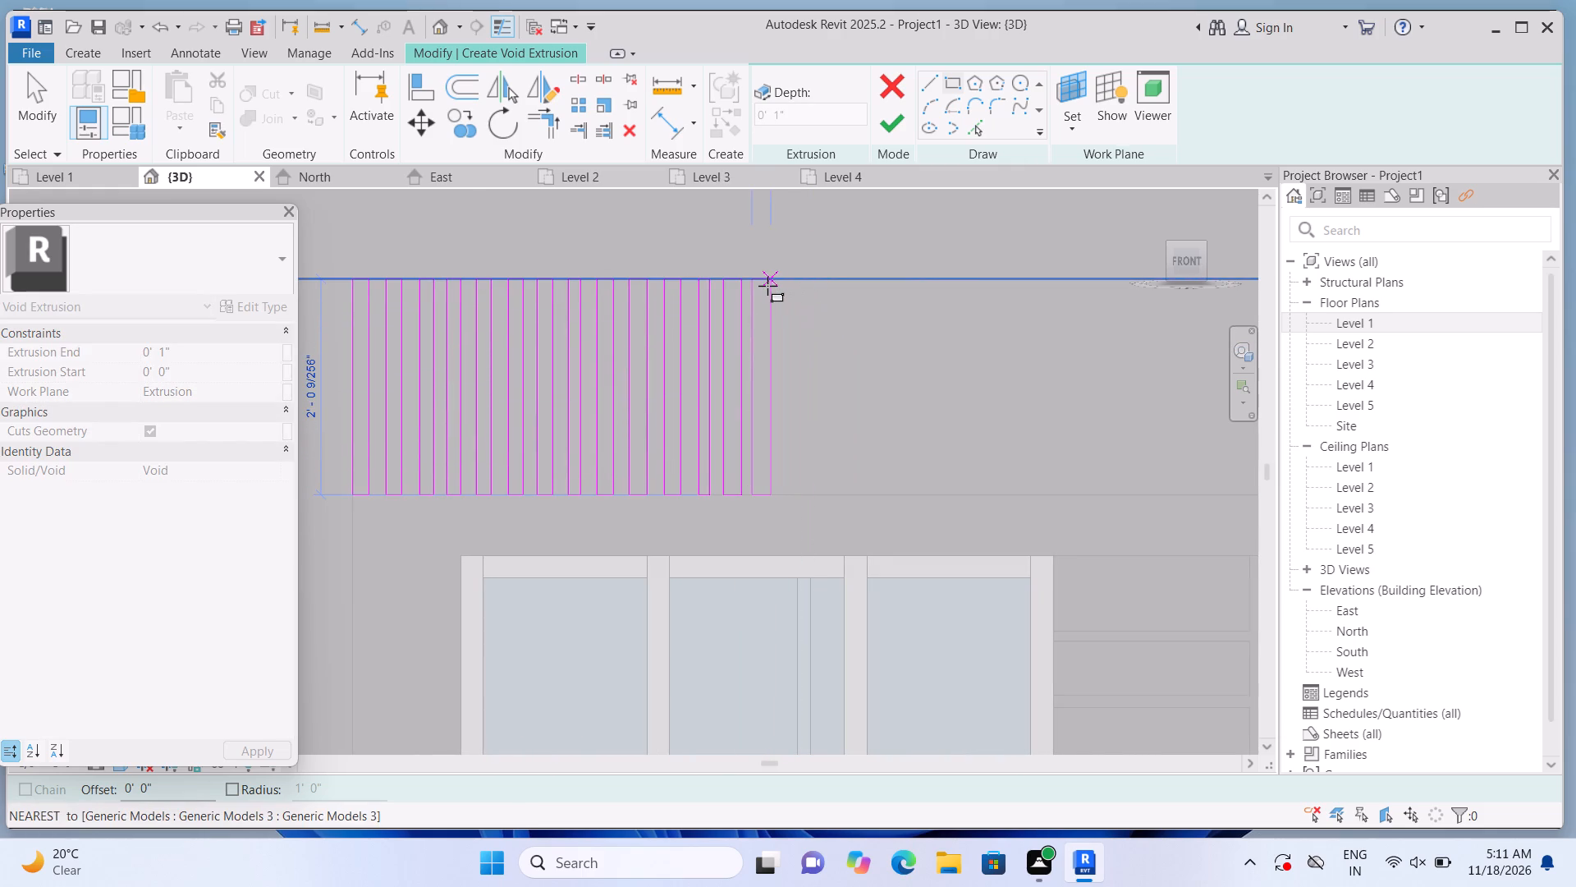
{"action": "left_click", "coordinate": [767, 286]}
{"action": "key", "text": "Escape"}
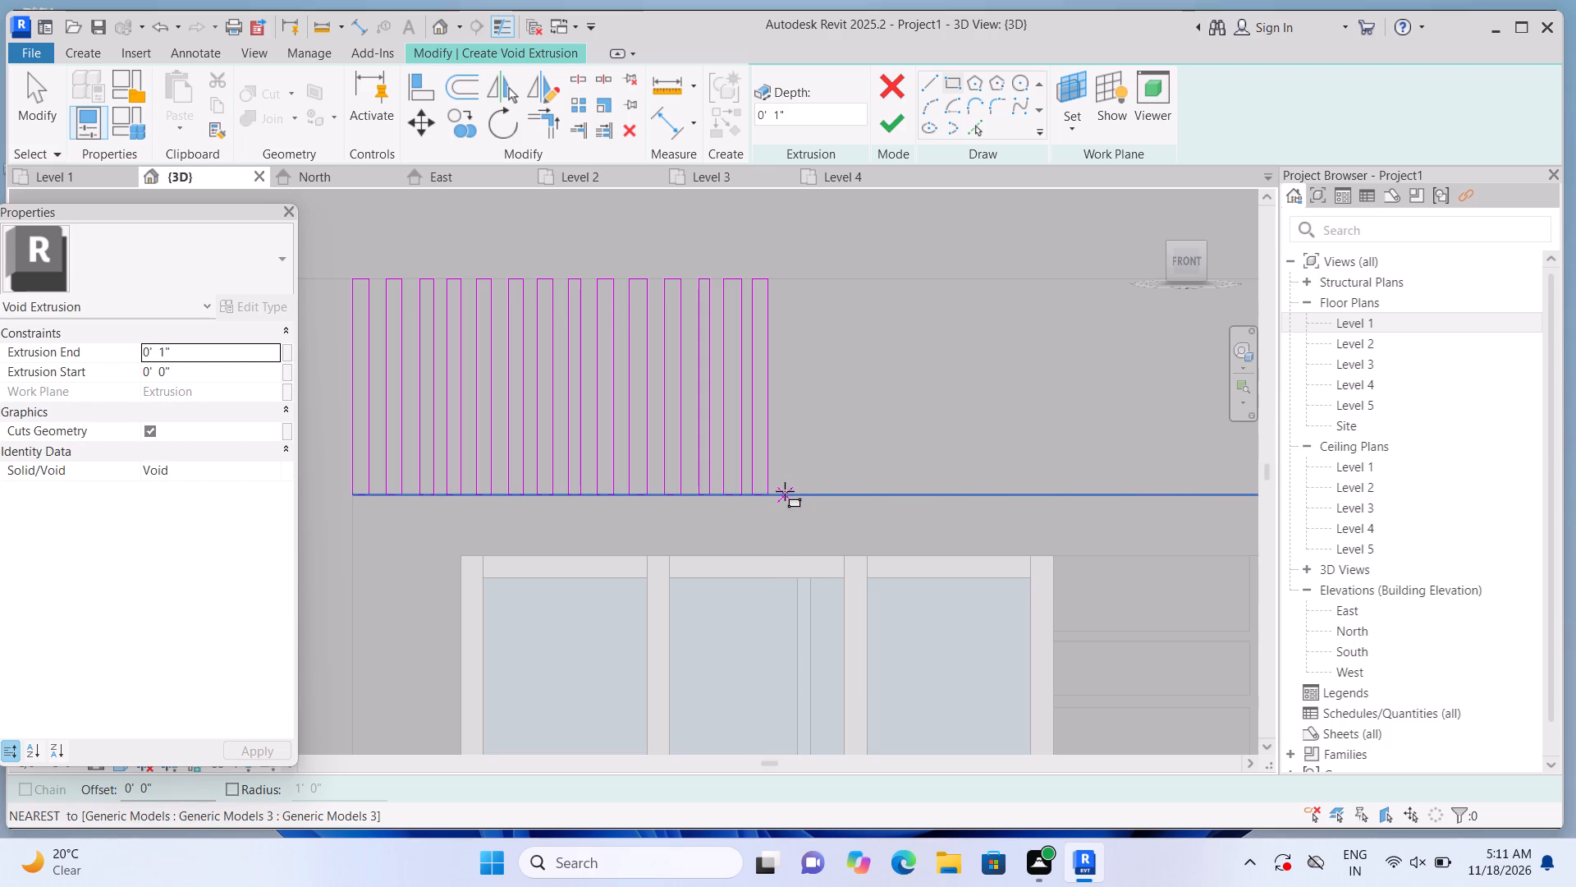
Extend the row rightward with three more narrow vertical rectangles about 2' tall, reaching above the mullion before the window's right pane.
{"action": "left_click", "coordinate": [782, 491]}
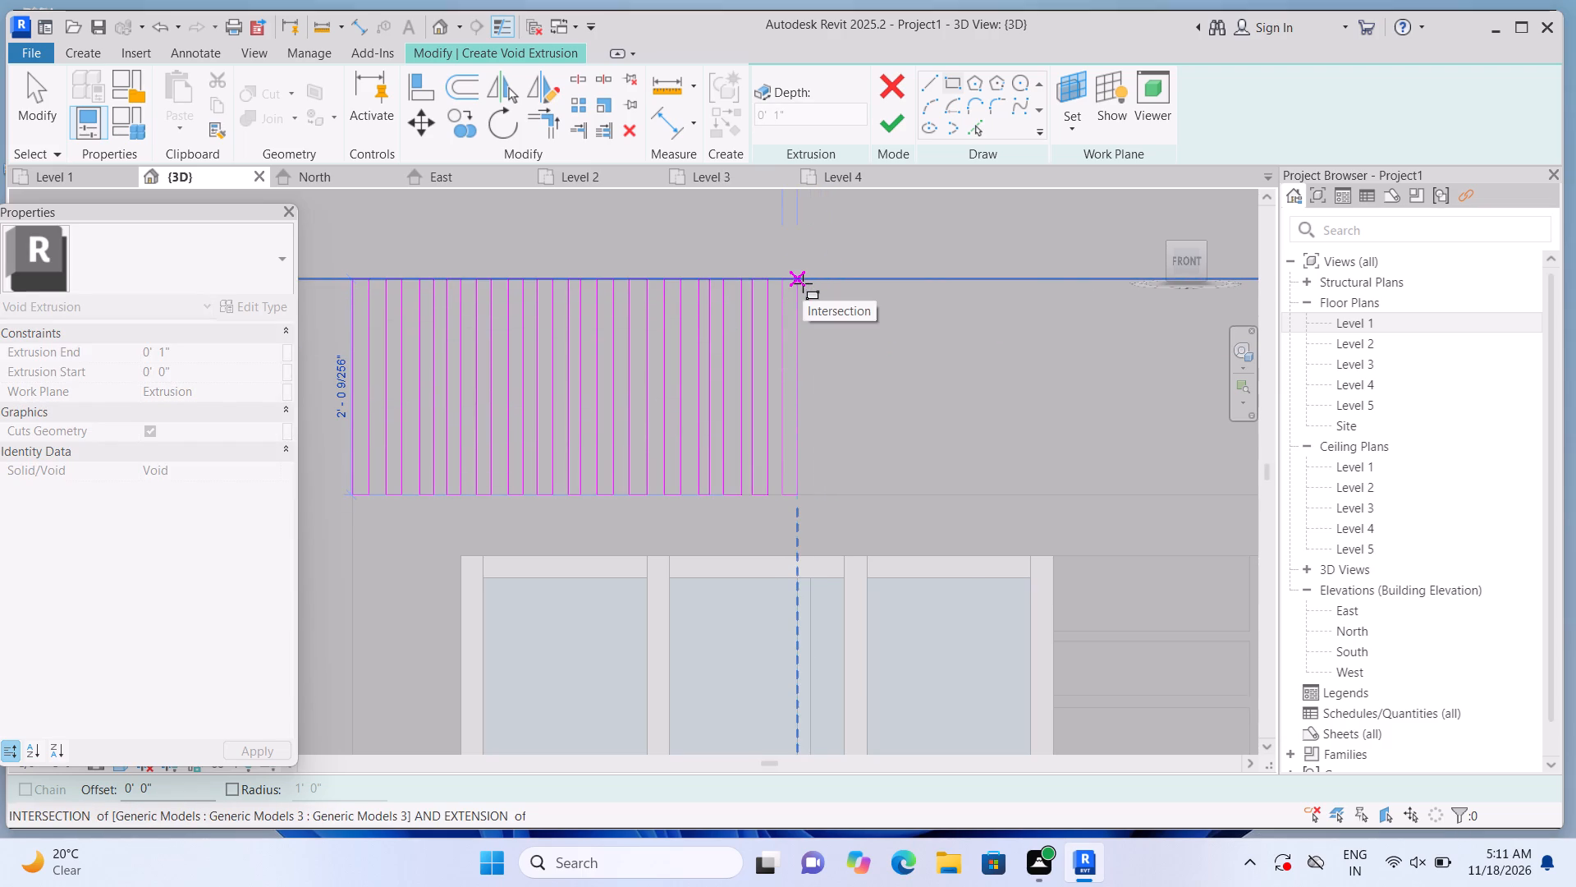
{"action": "left_click", "coordinate": [803, 283]}
{"action": "key", "text": "Escape"}
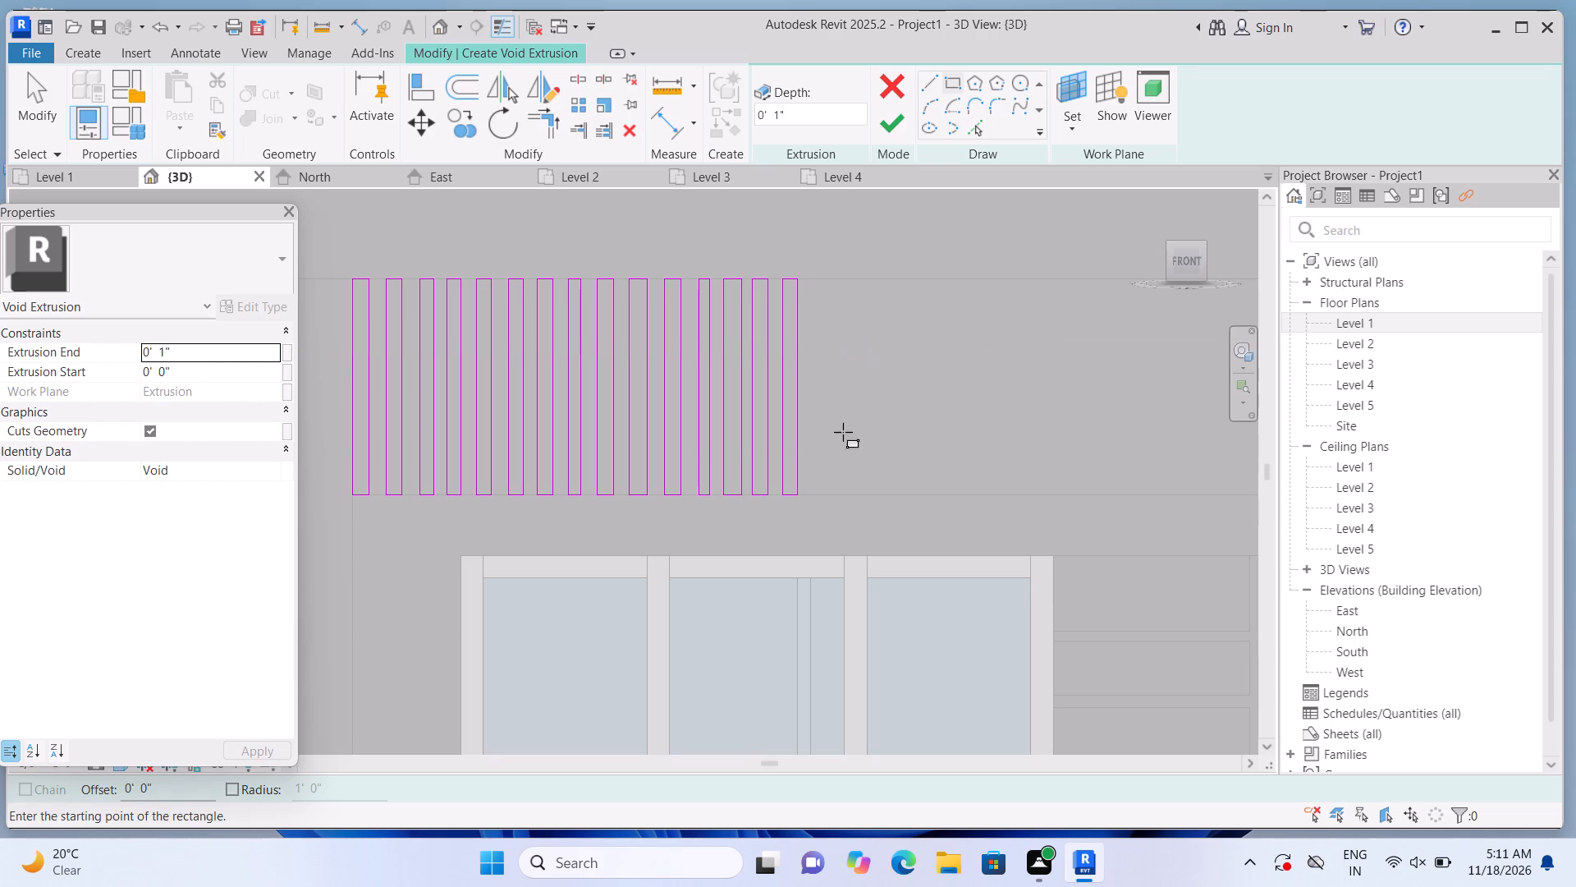
{"action": "left_click", "coordinate": [814, 487]}
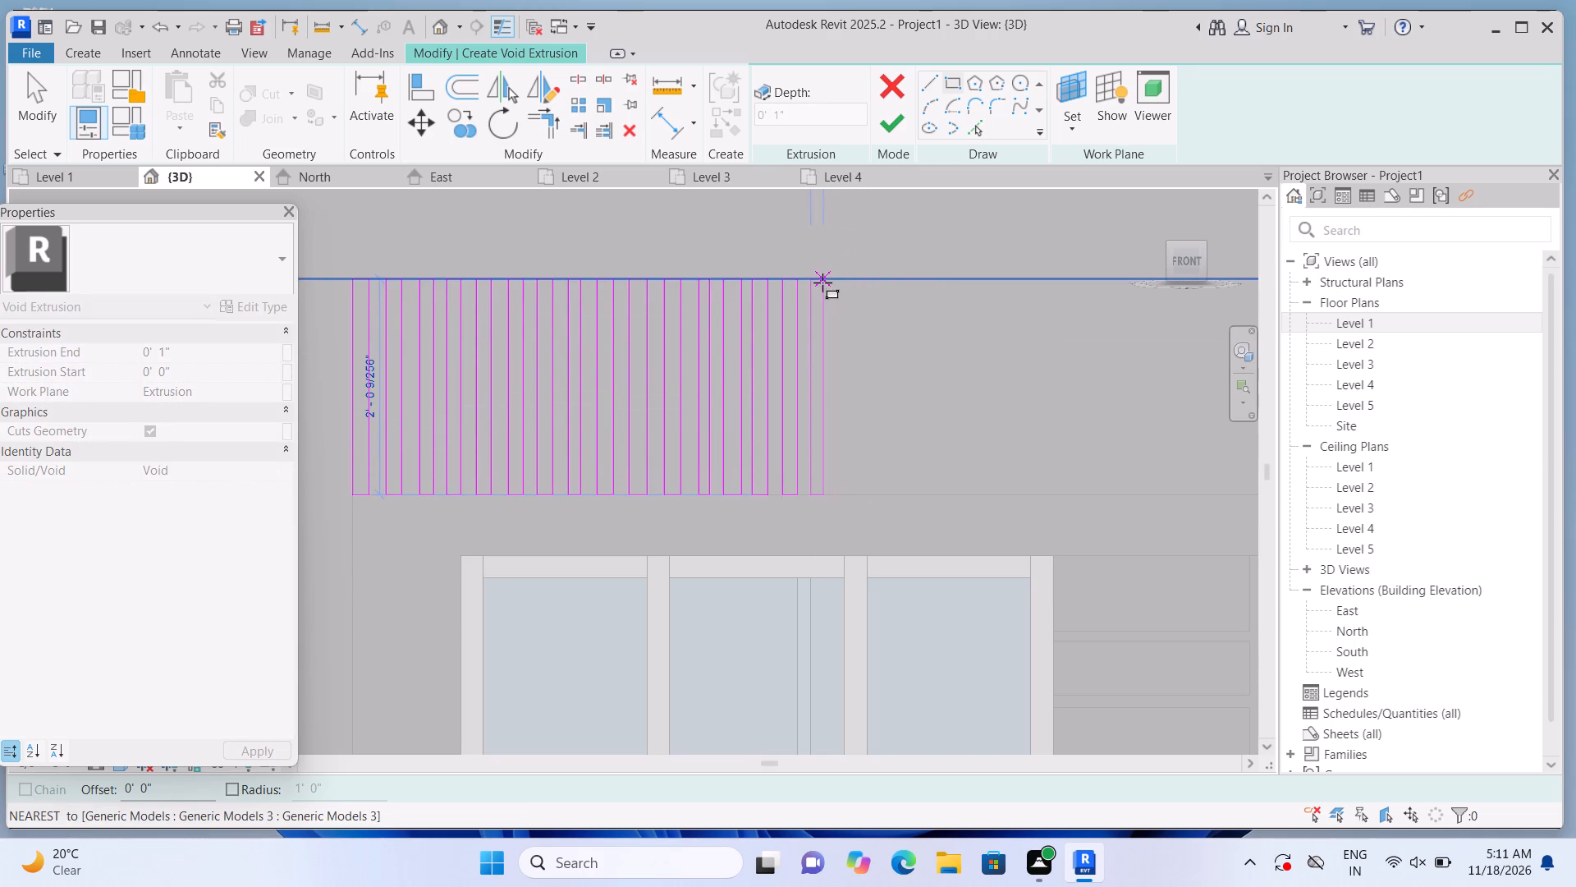
{"action": "left_click", "coordinate": [822, 283]}
{"action": "key", "text": "Escape"}
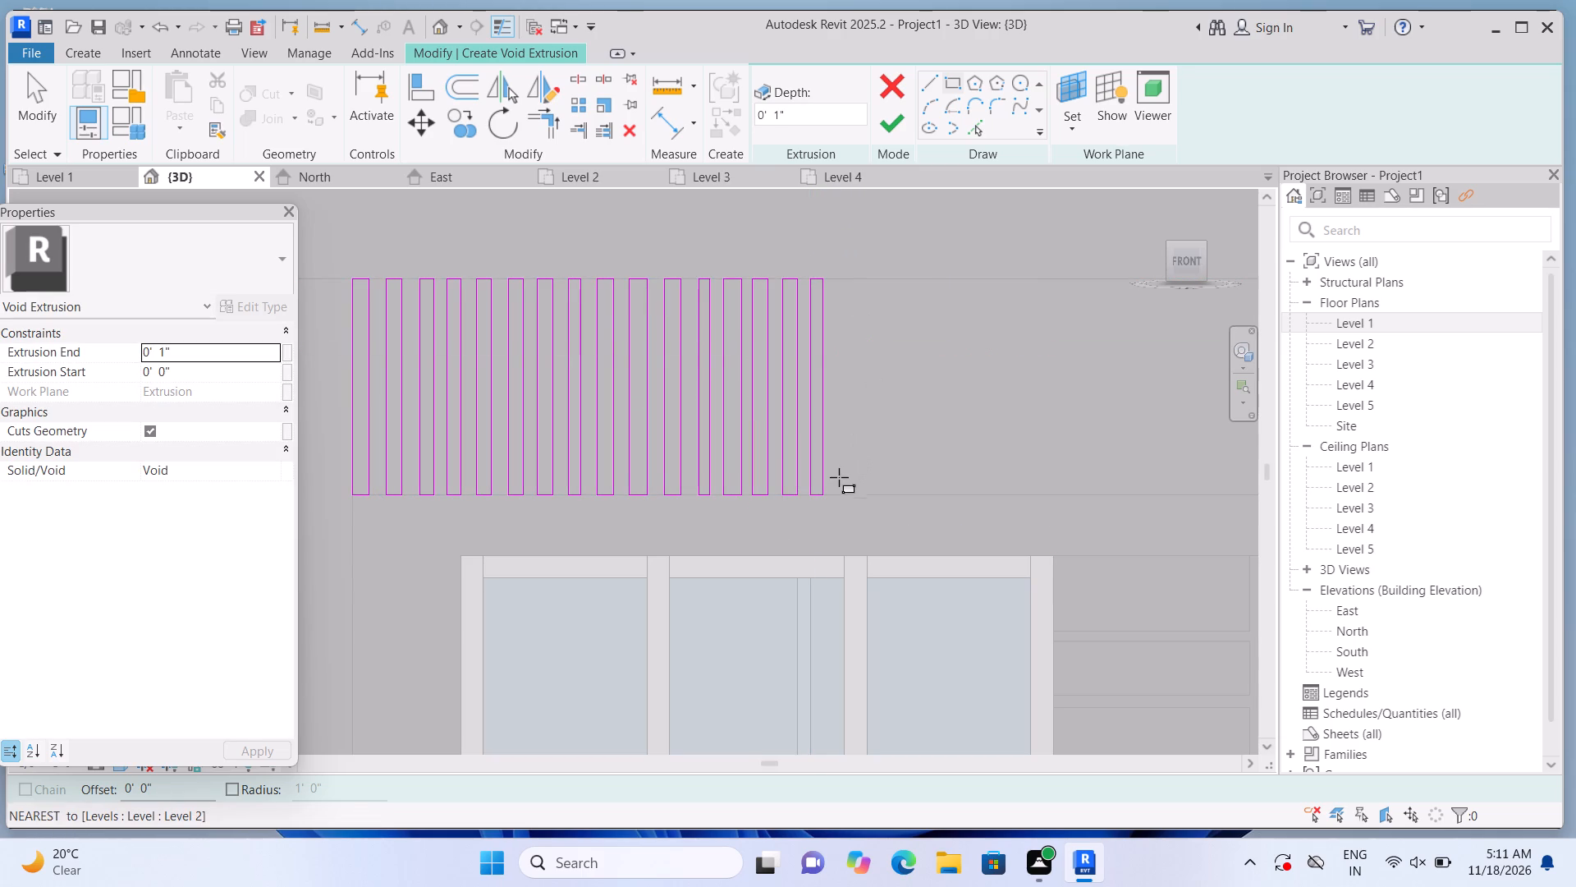
{"action": "left_click", "coordinate": [836, 488]}
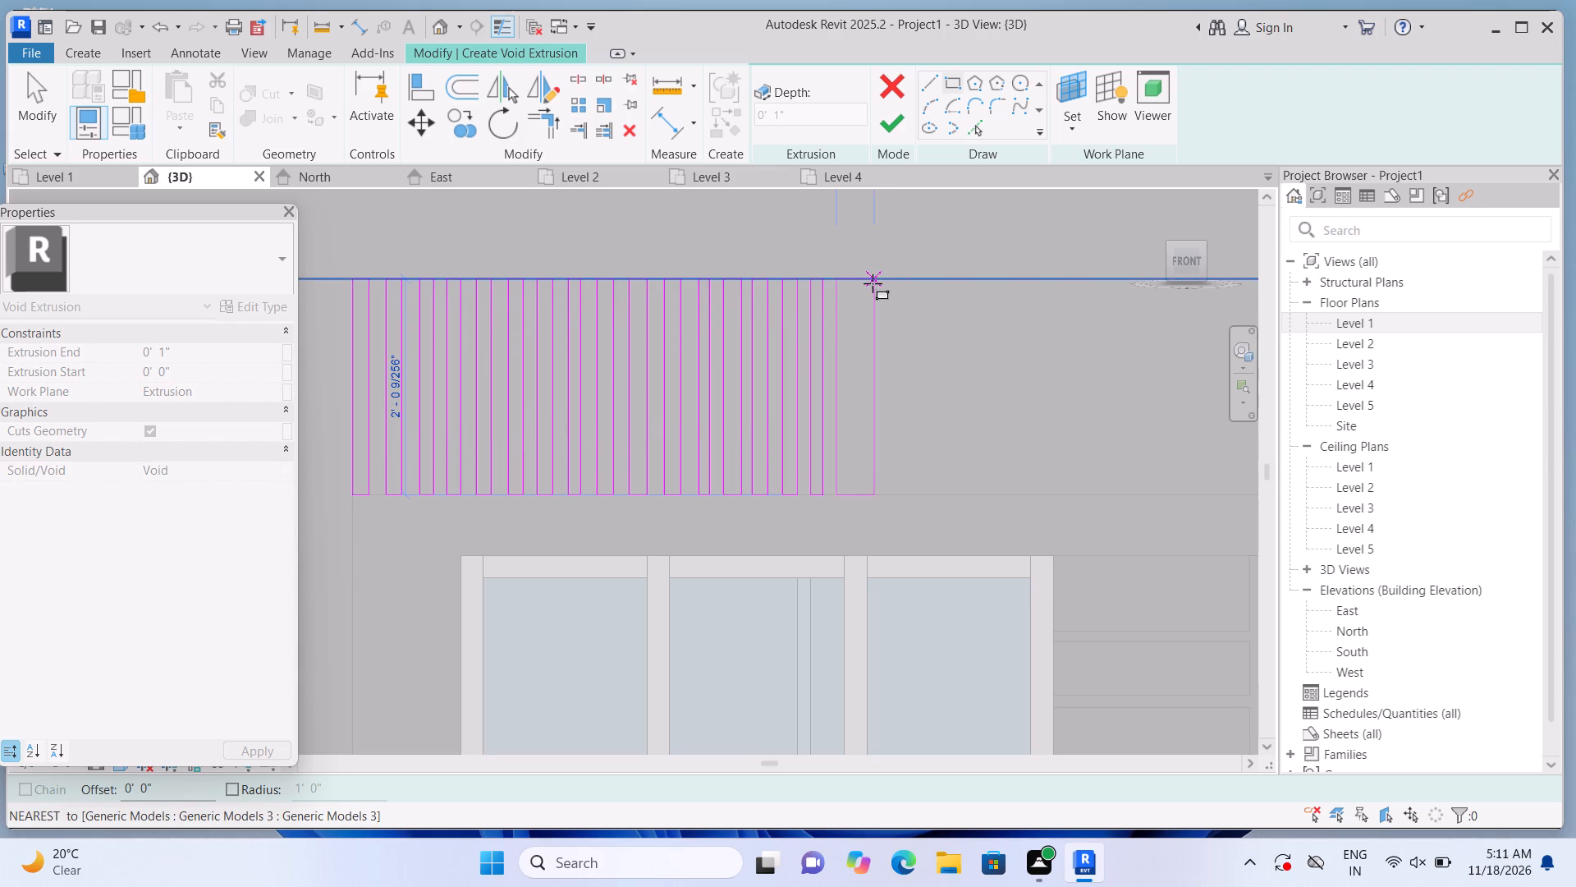
{"action": "left_click", "coordinate": [850, 287]}
{"action": "key", "text": "Escape"}
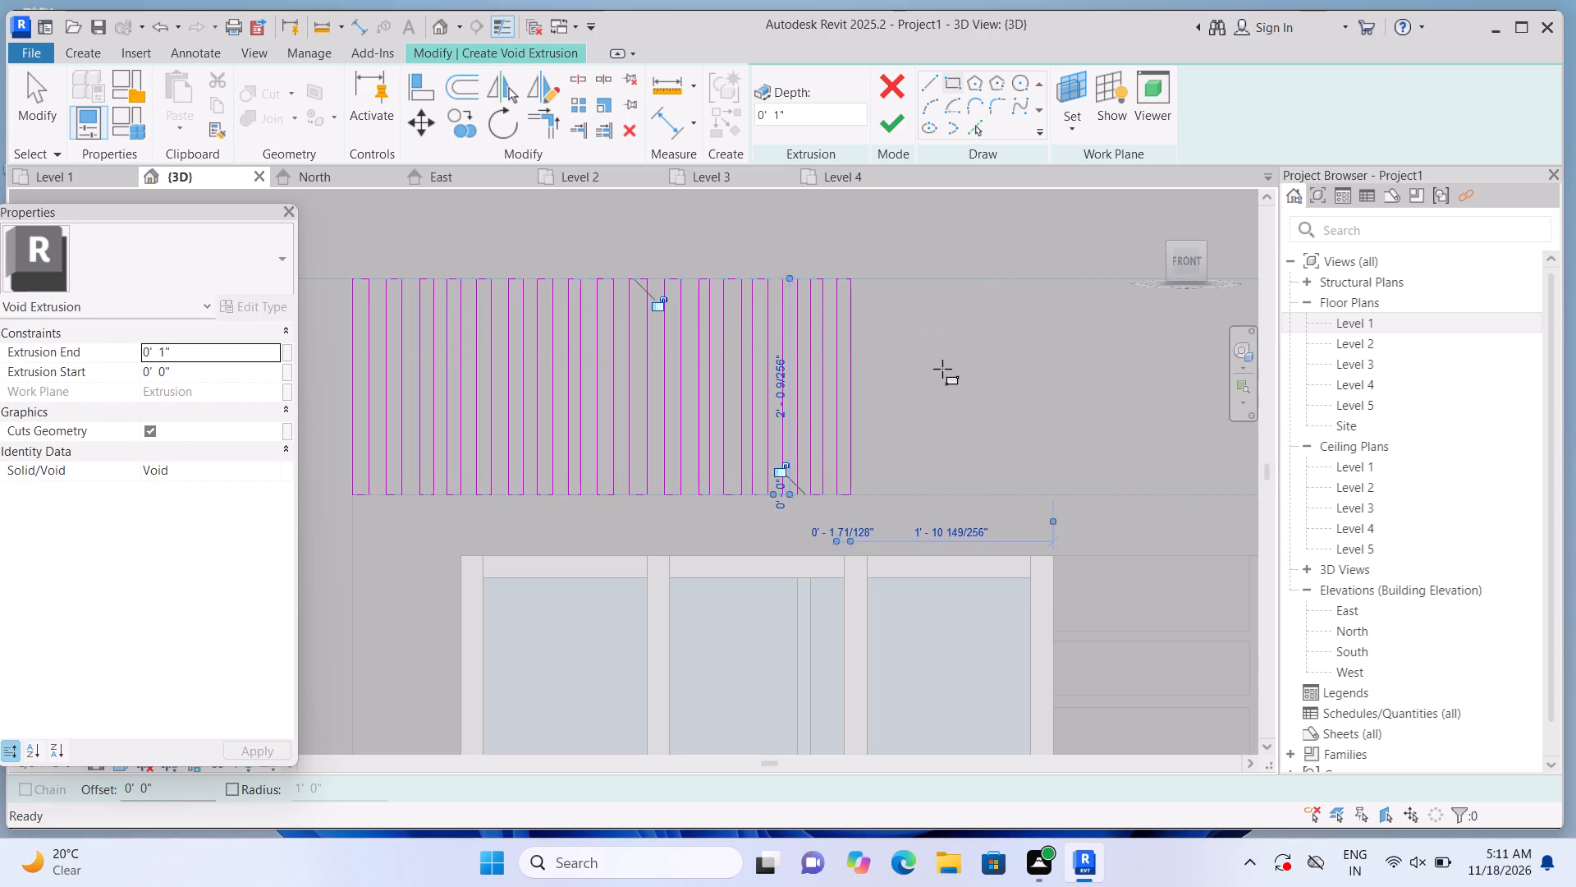
Add three further narrow vertical rectangles about 2' tall above the left half of the window's right pane, at similar spacing.
{"action": "middle_click_drag", "start_coordinate": [895, 351], "coordinate": [722, 338]}
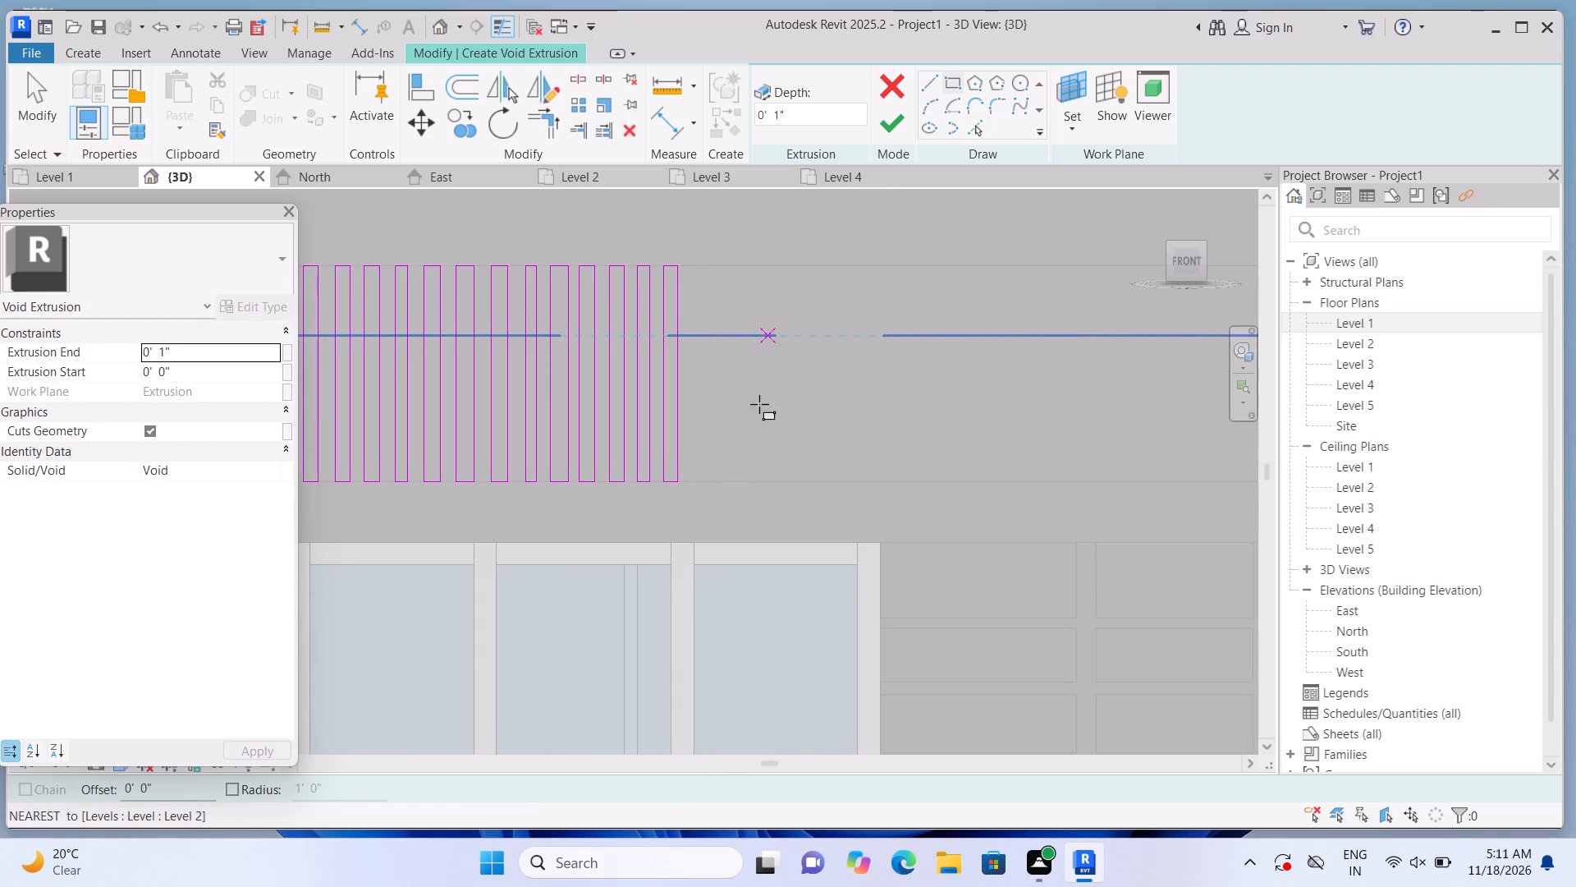
{"action": "left_click", "coordinate": [689, 476]}
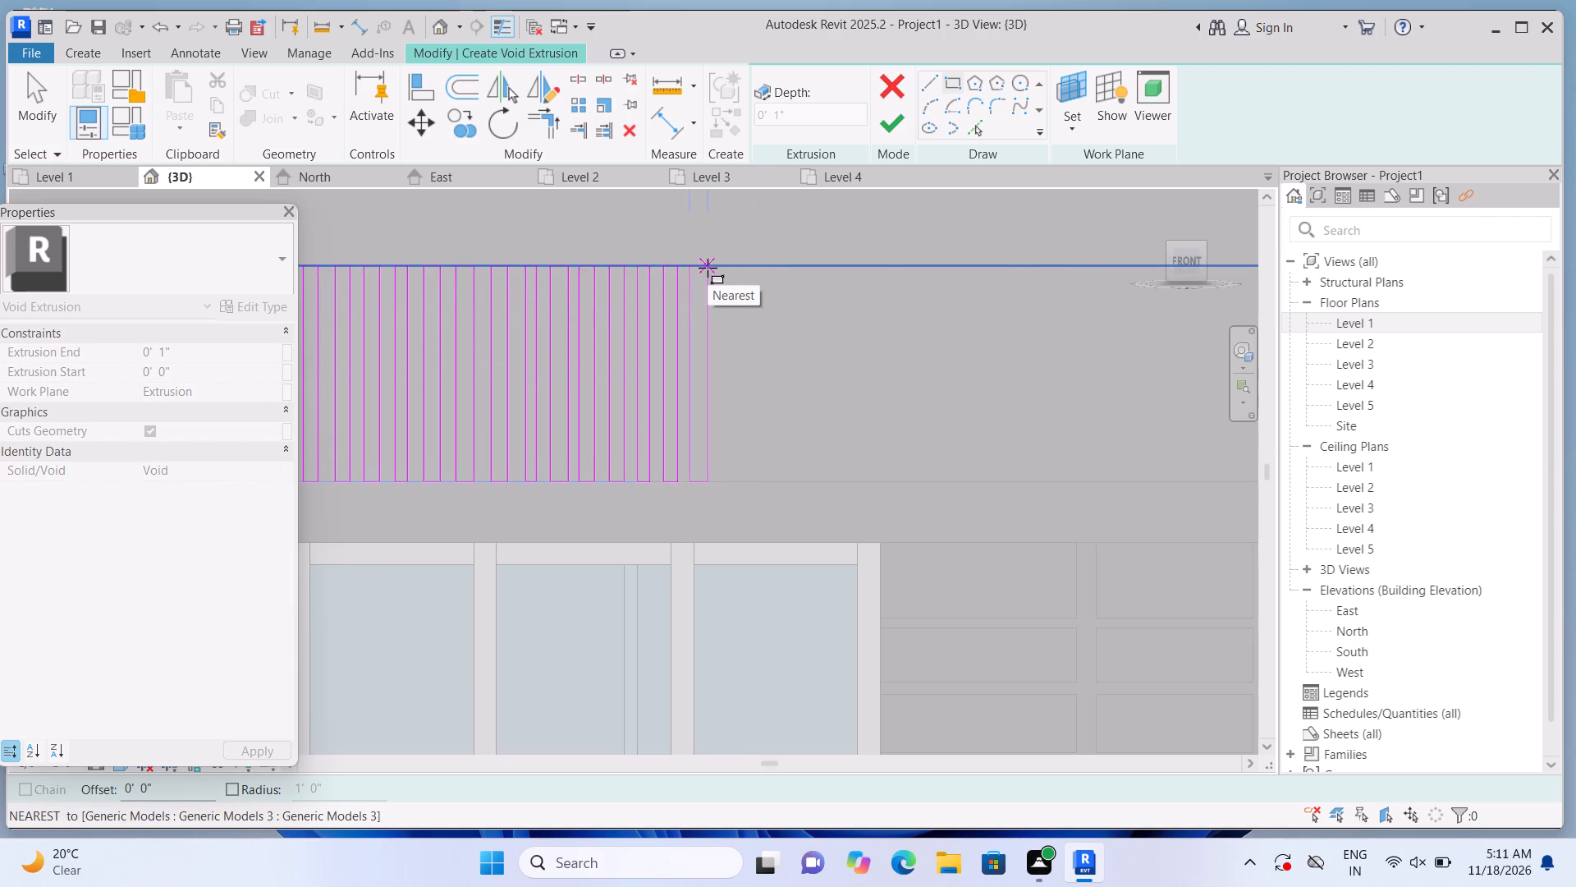
{"action": "left_click", "coordinate": [708, 268]}
{"action": "key", "text": "Escape"}
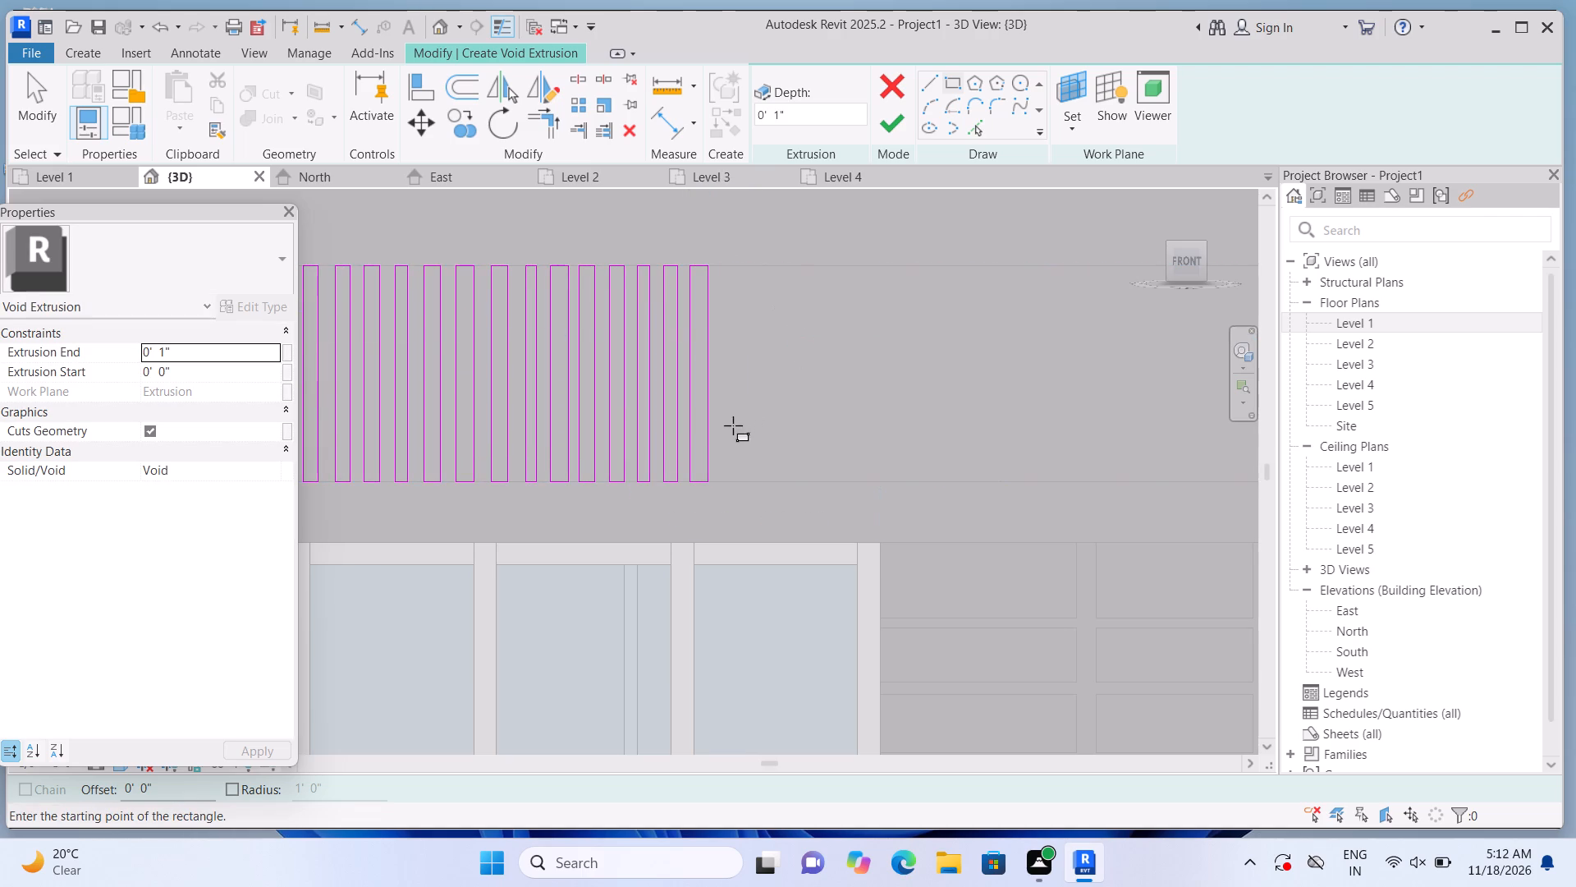
{"action": "left_click", "coordinate": [720, 476]}
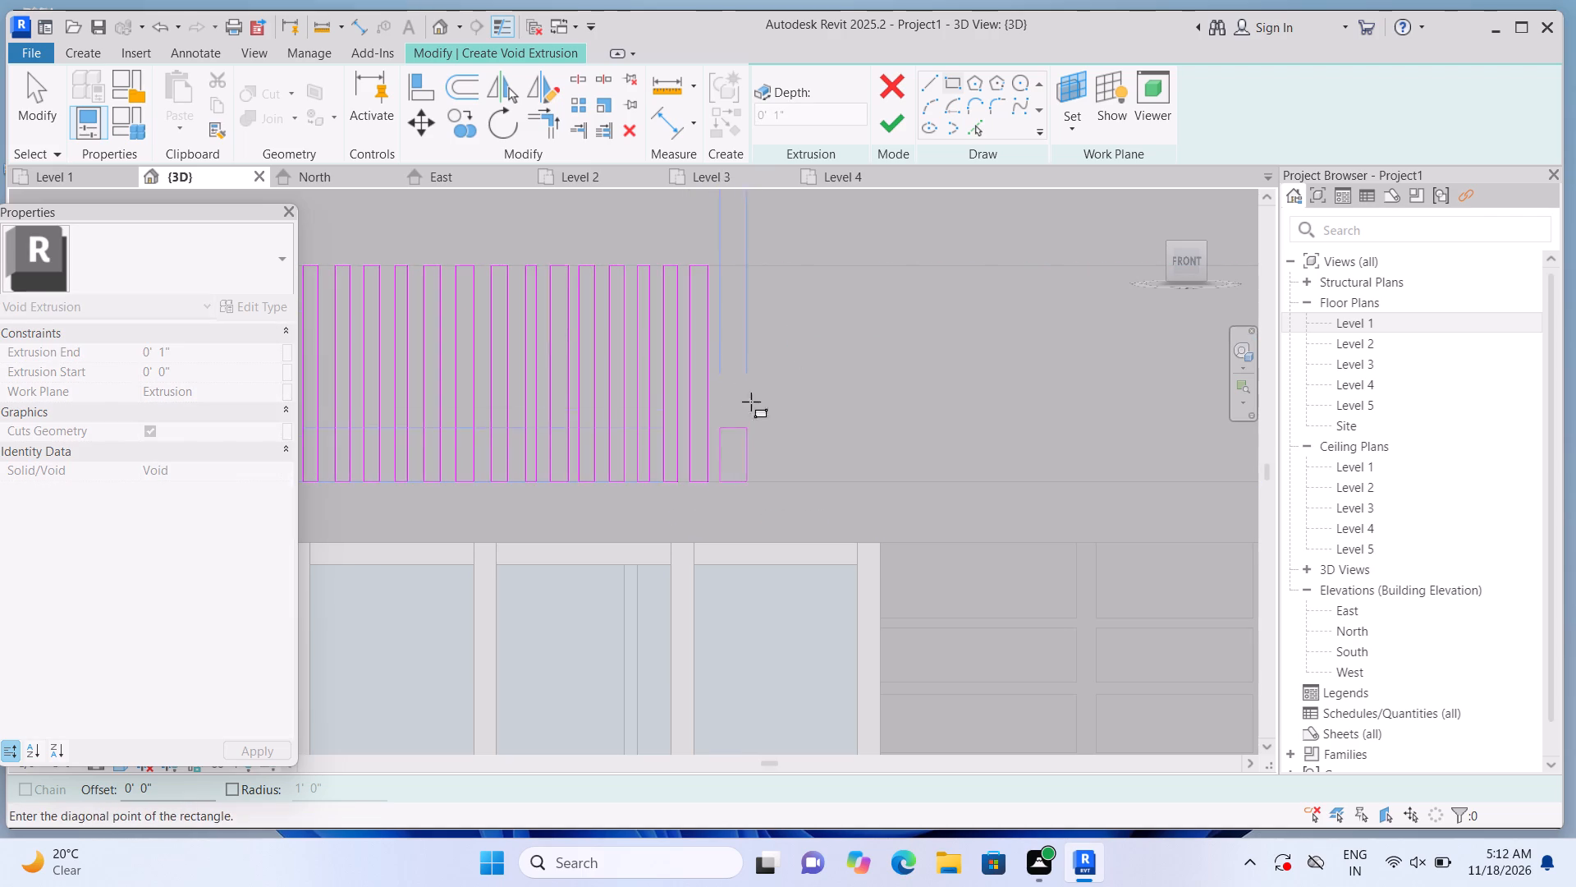
{"action": "left_click", "coordinate": [733, 274]}
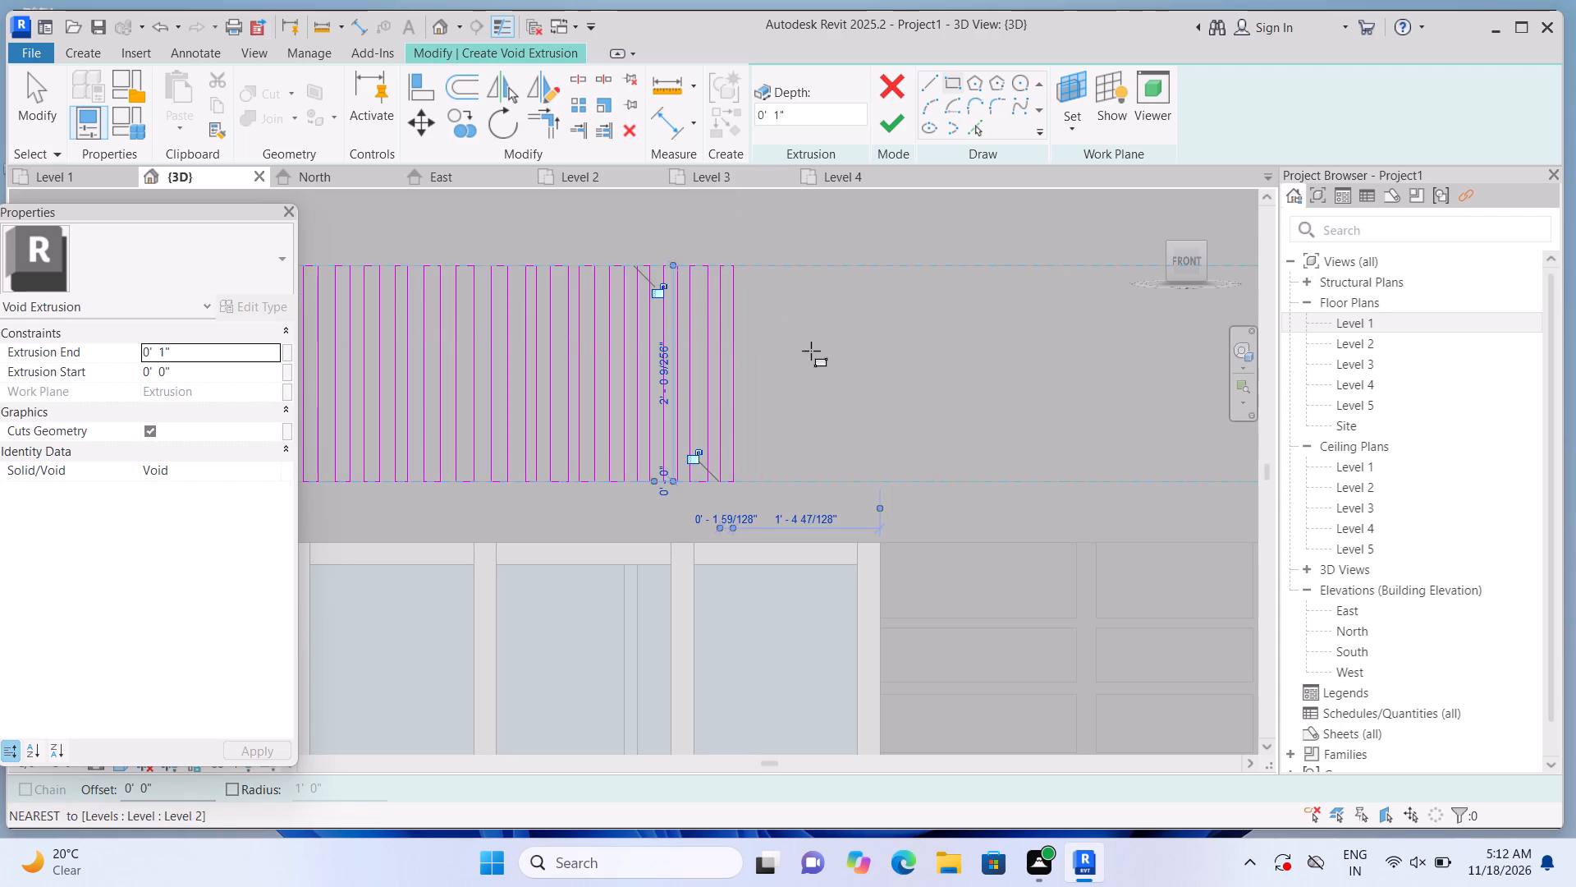
{"action": "key", "text": "Escape"}
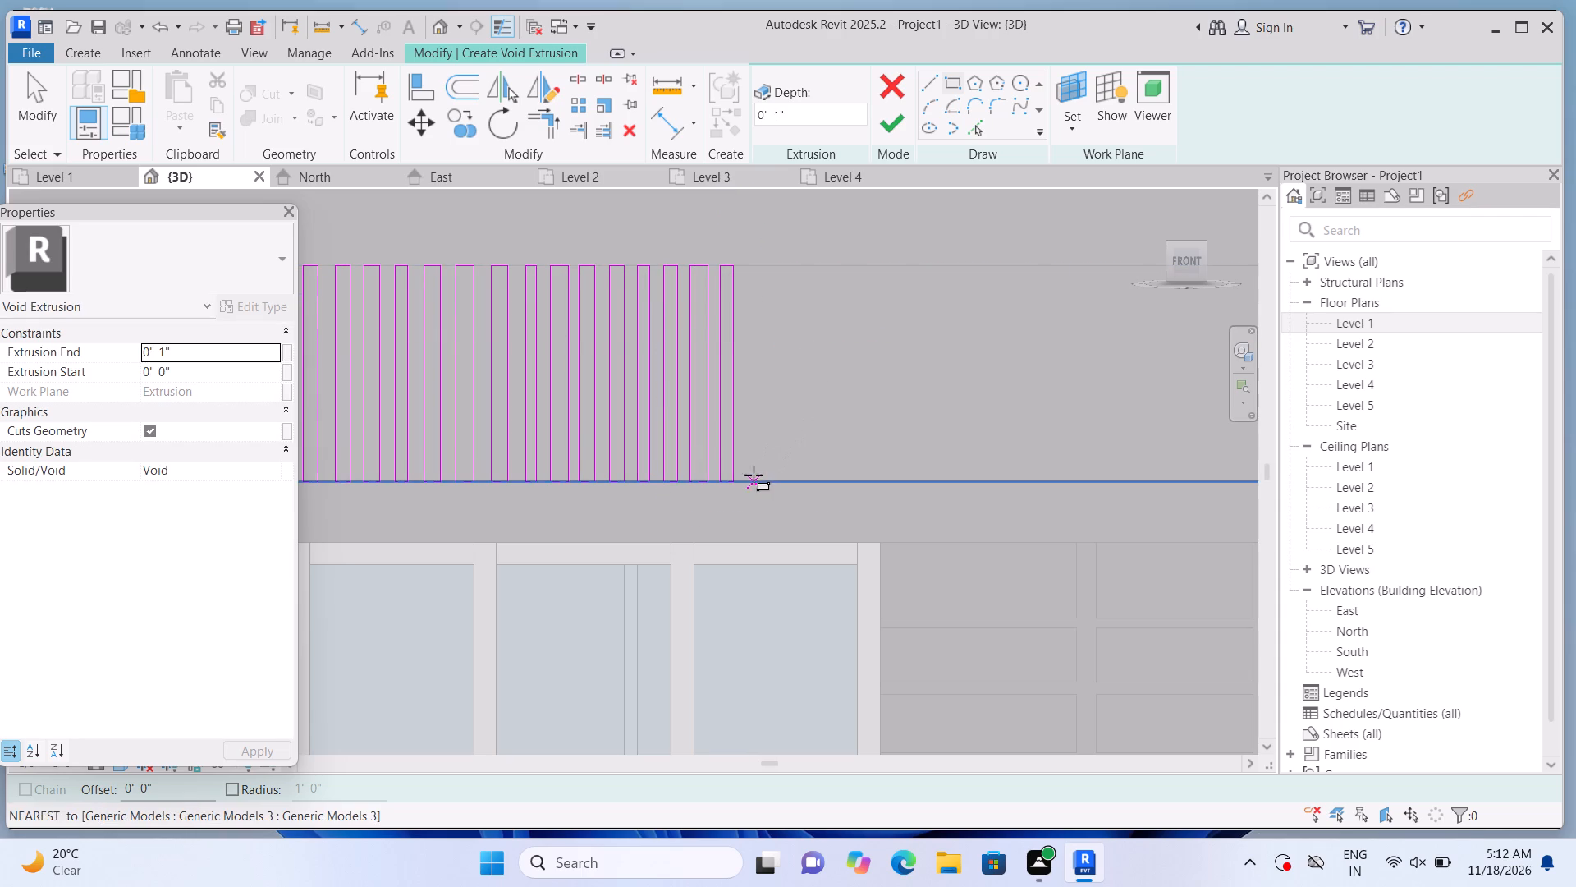
{"action": "left_click", "coordinate": [745, 479]}
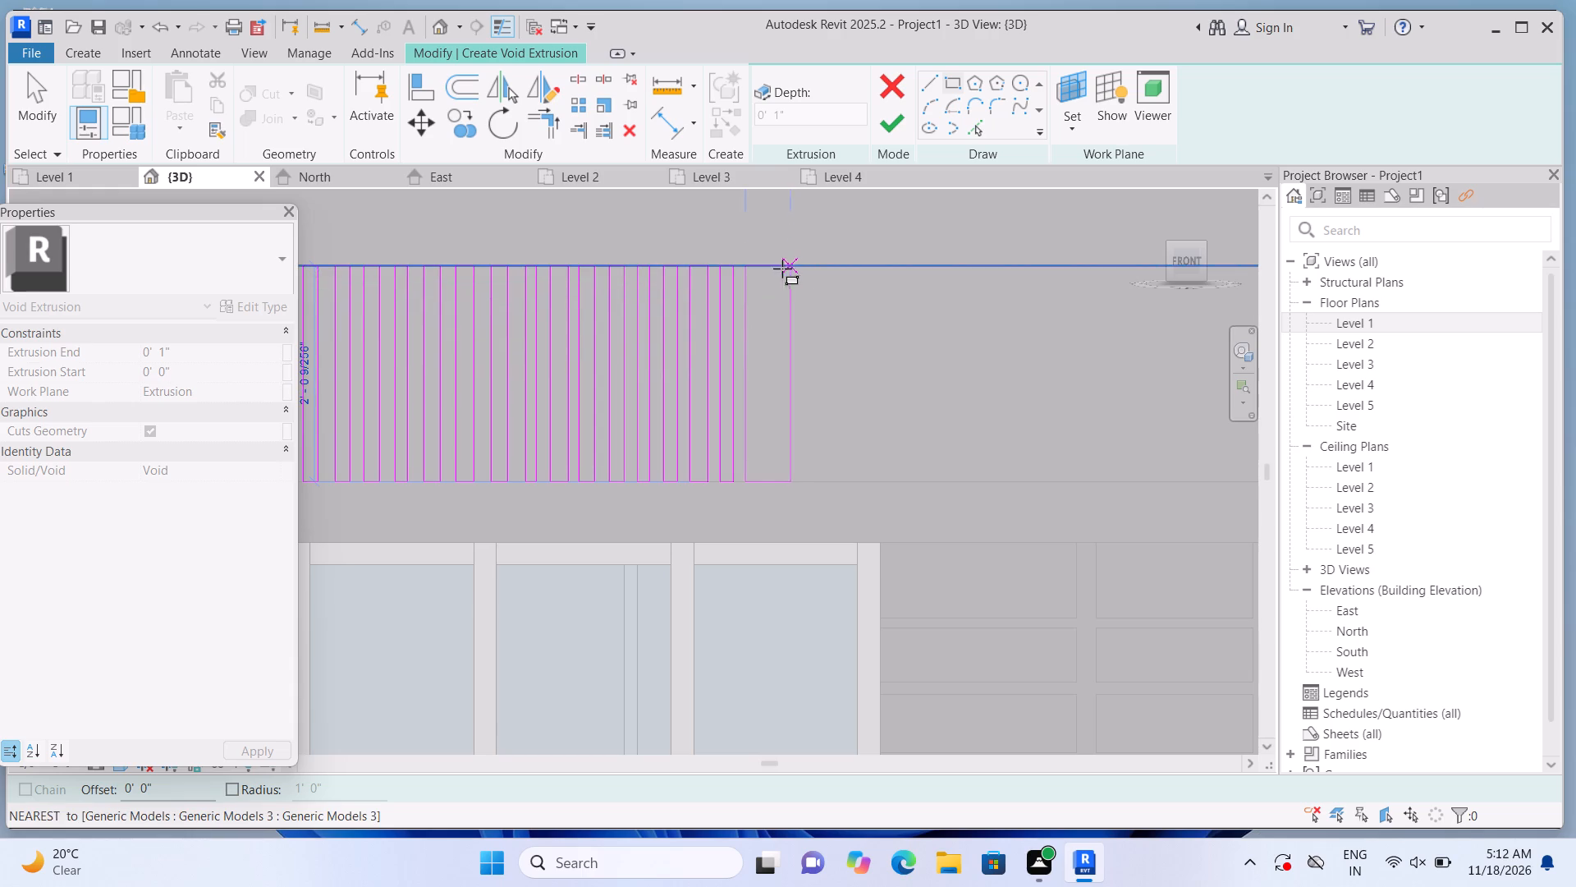
{"action": "left_click", "coordinate": [761, 271]}
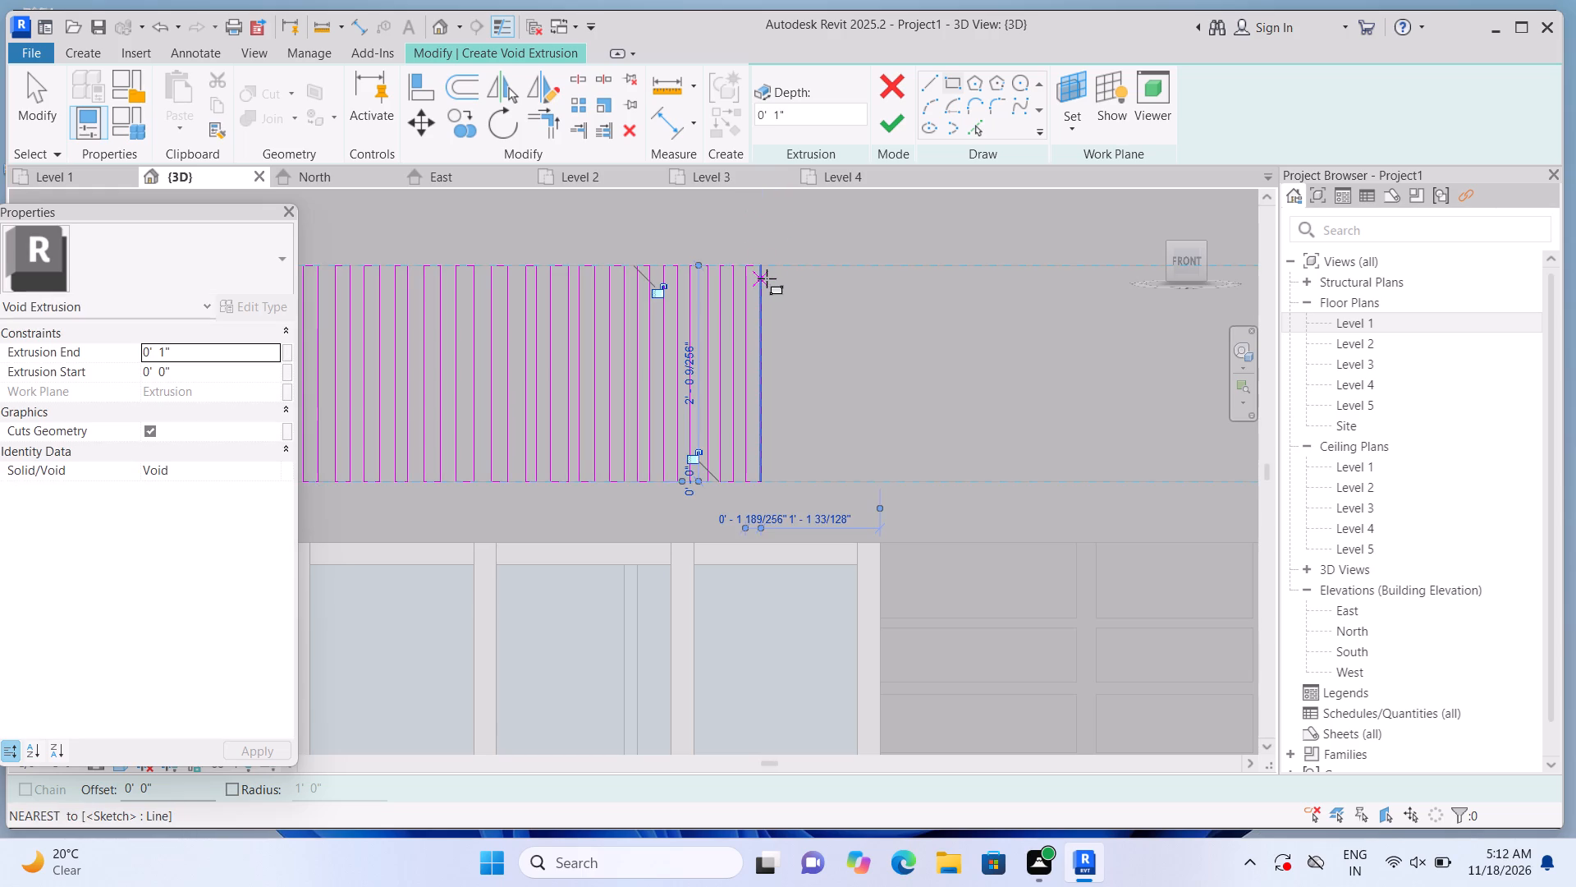
{"action": "key", "text": "Escape"}
Add four narrow vertical rectangles about 2' tall above the right half of the window's right pane, ending at the window frame's outer edge.
{"action": "left_click", "coordinate": [774, 478]}
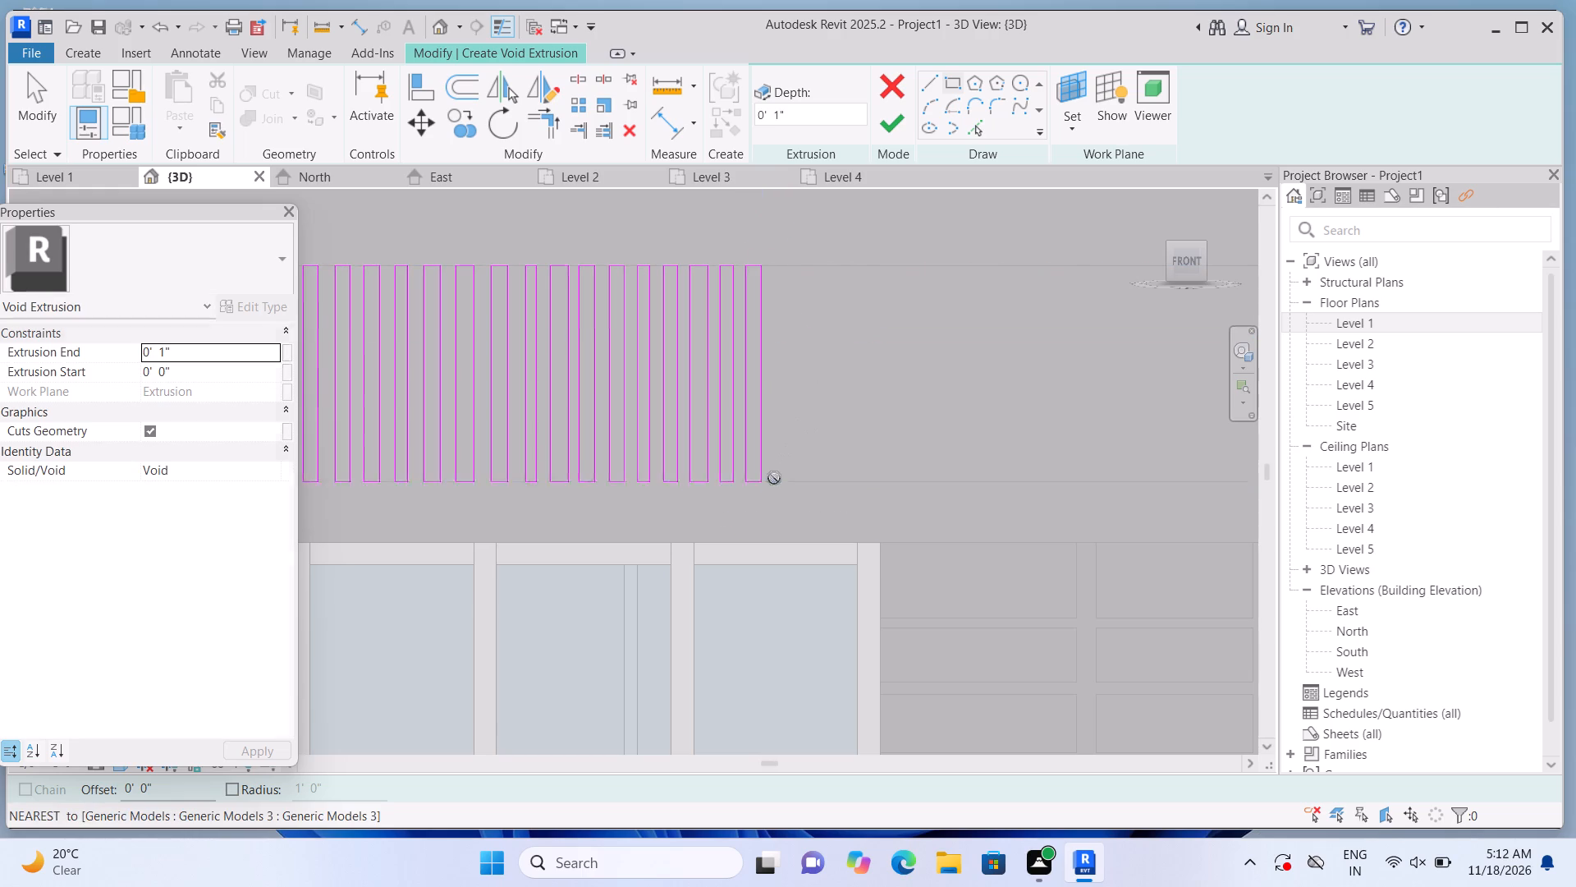
{"action": "left_click", "coordinate": [790, 269]}
{"action": "key", "text": "Escape"}
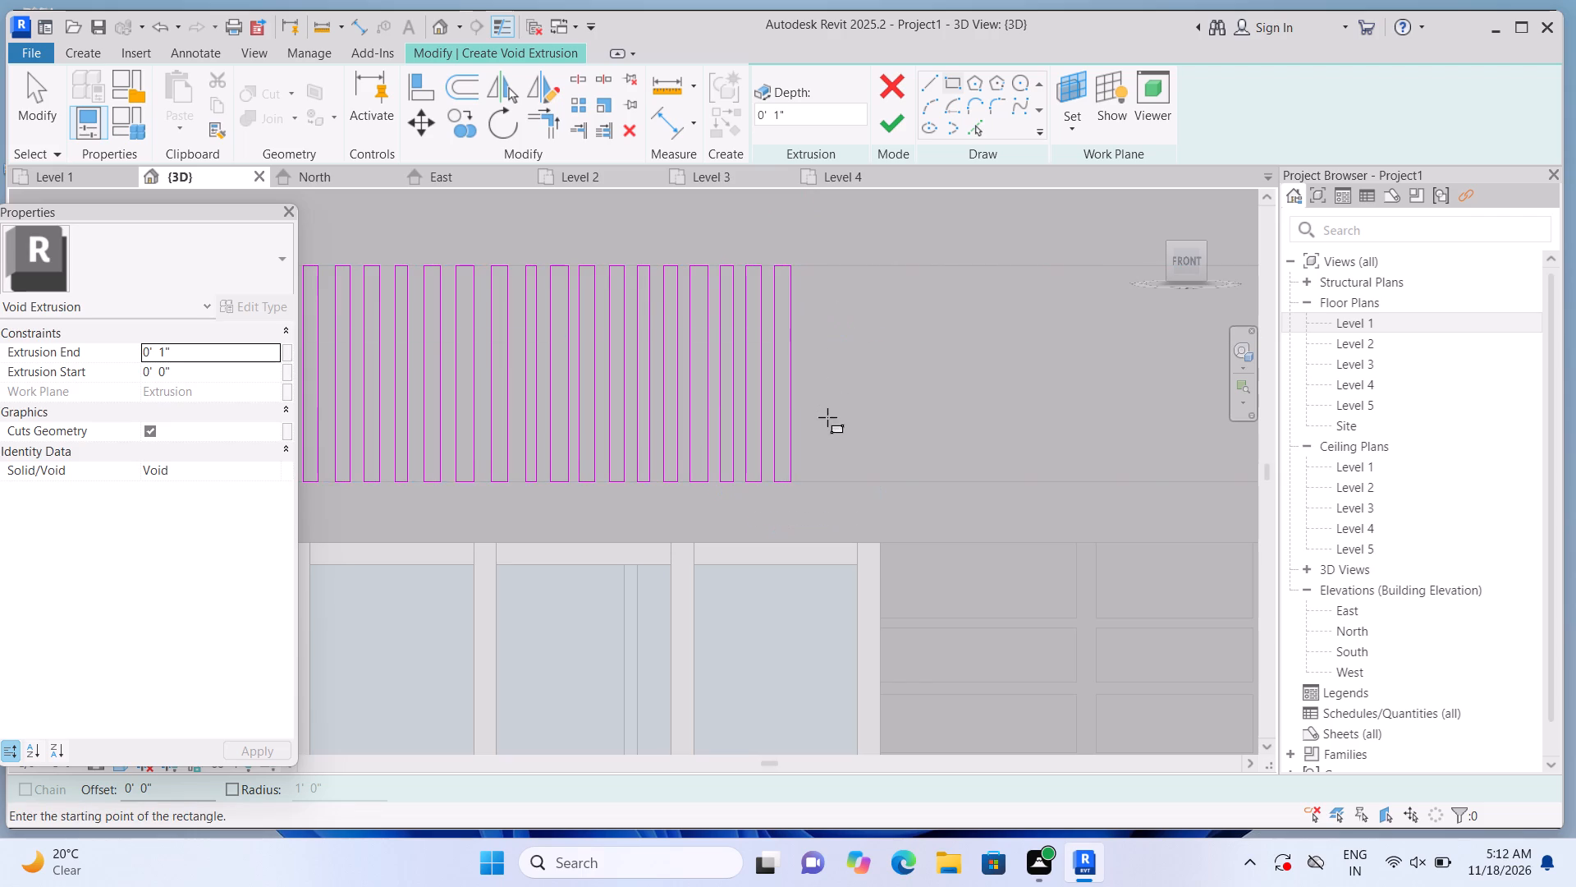
{"action": "left_click", "coordinate": [805, 476]}
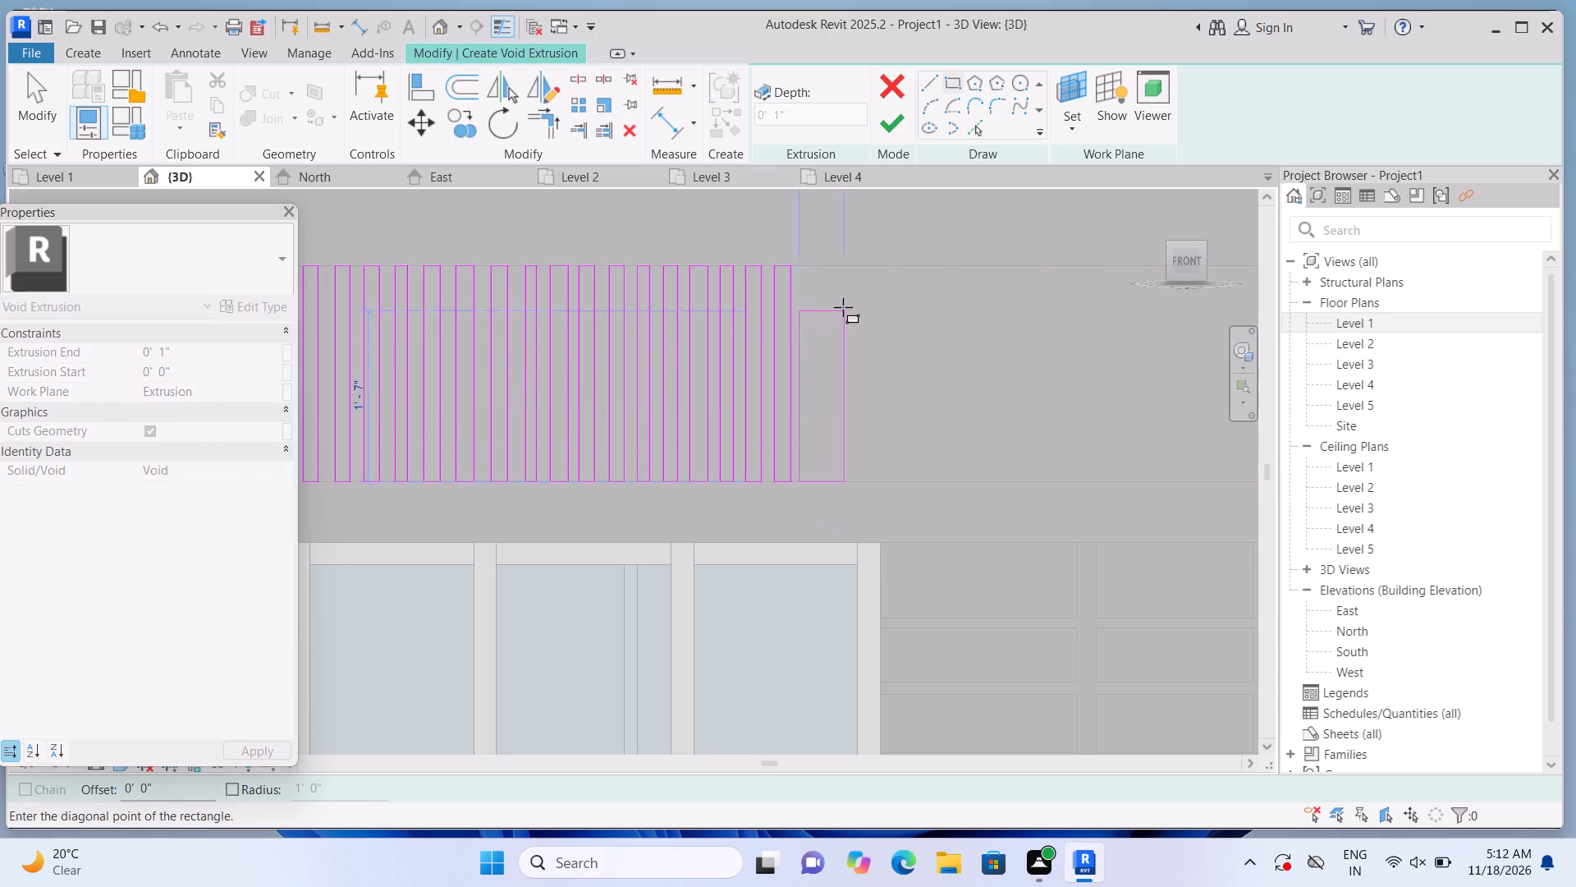
{"action": "left_click", "coordinate": [813, 270]}
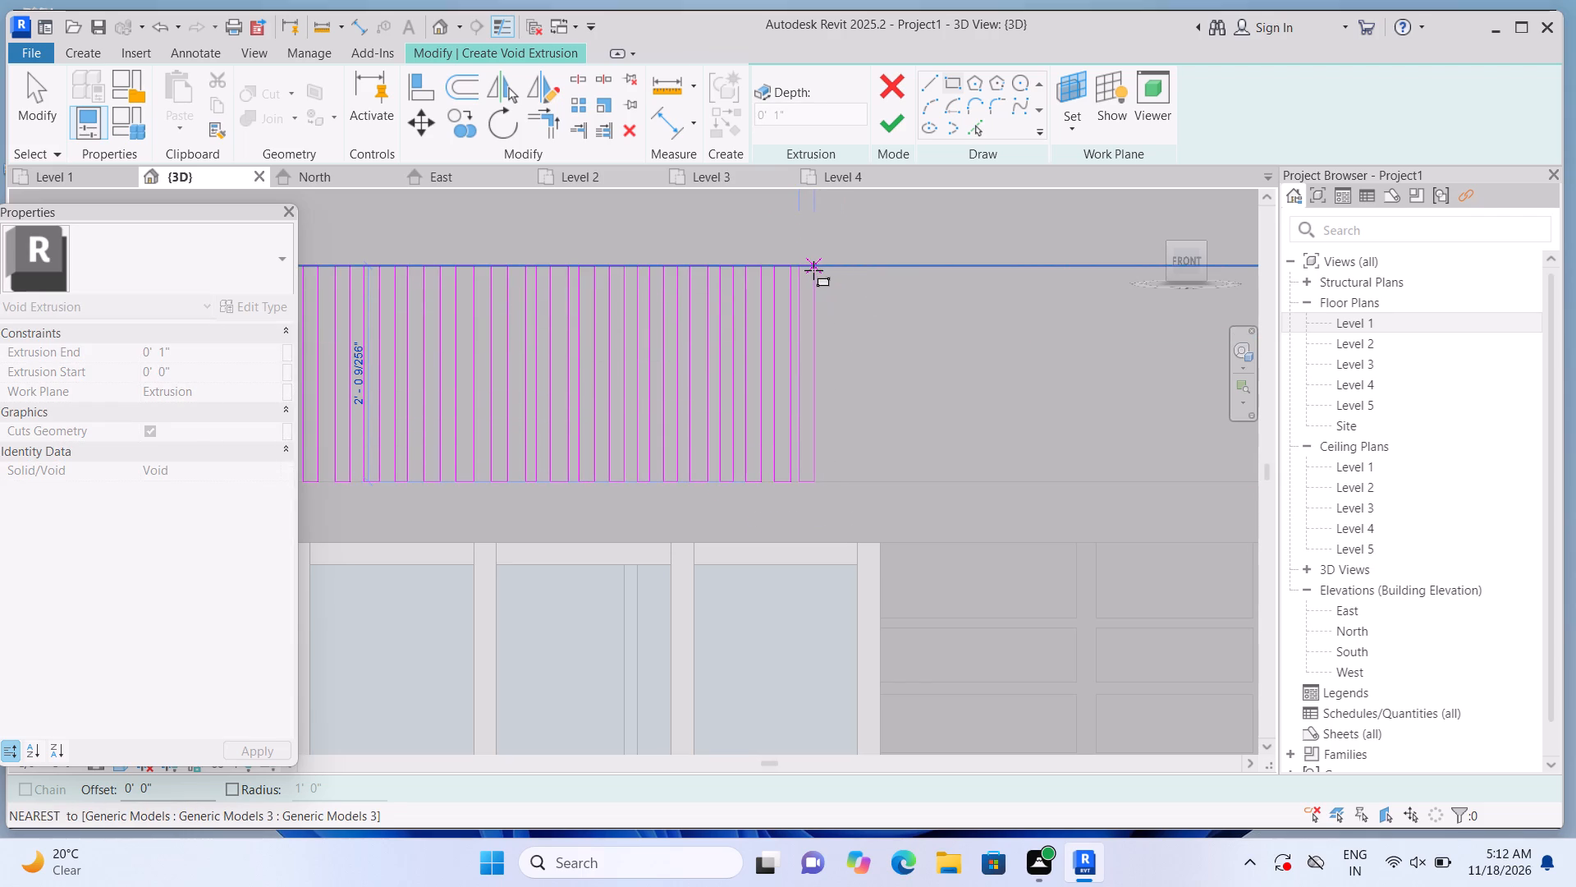
{"action": "key", "text": "Escape"}
{"action": "left_click", "coordinate": [828, 479]}
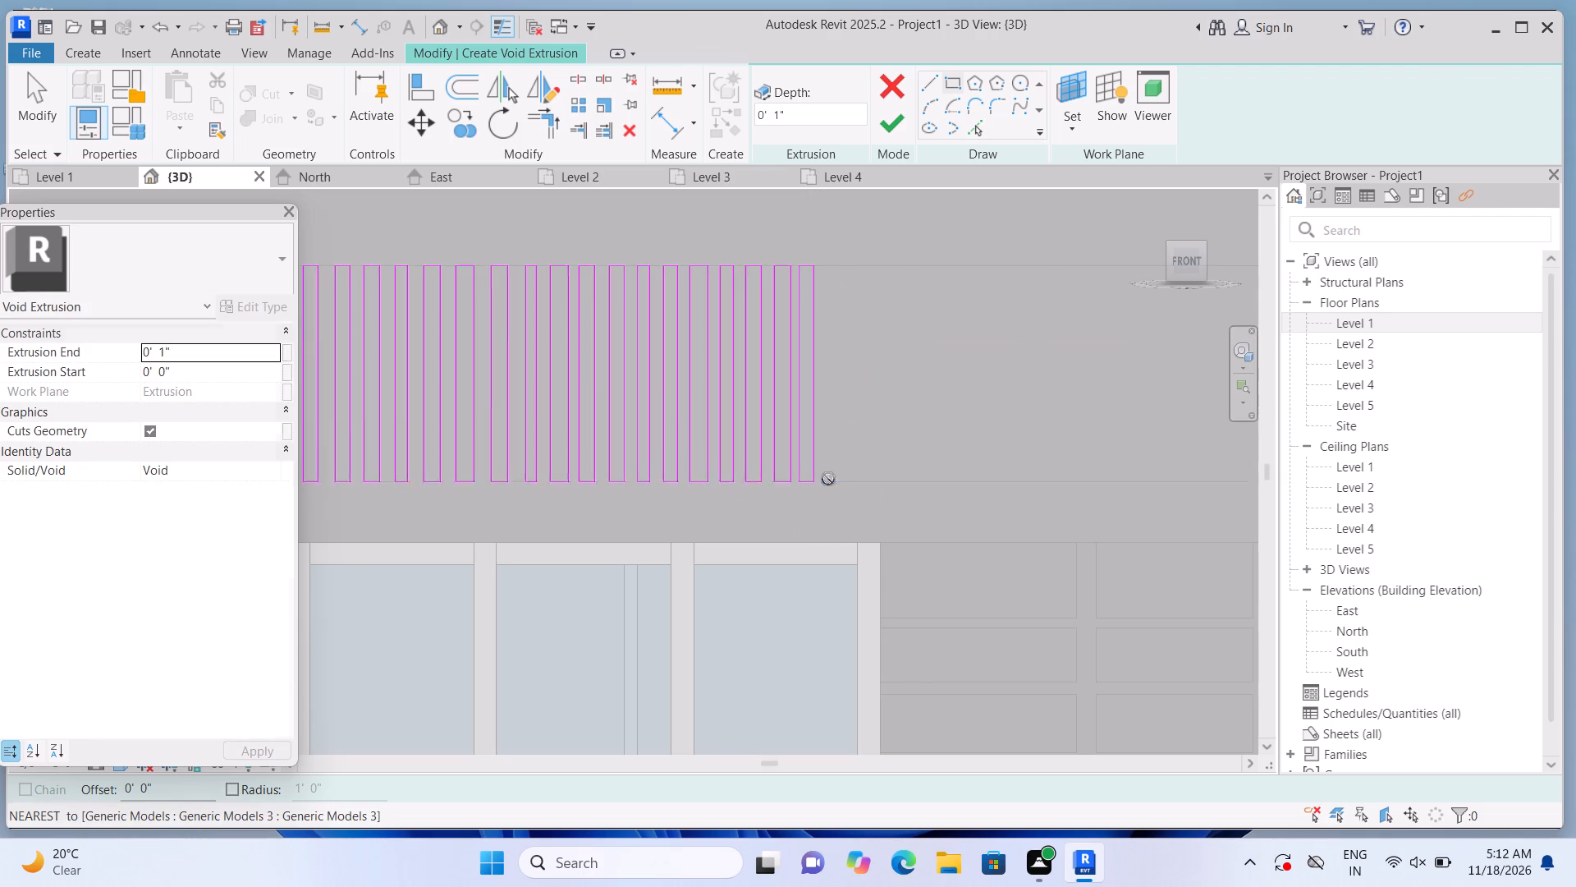
{"action": "left_click", "coordinate": [845, 272]}
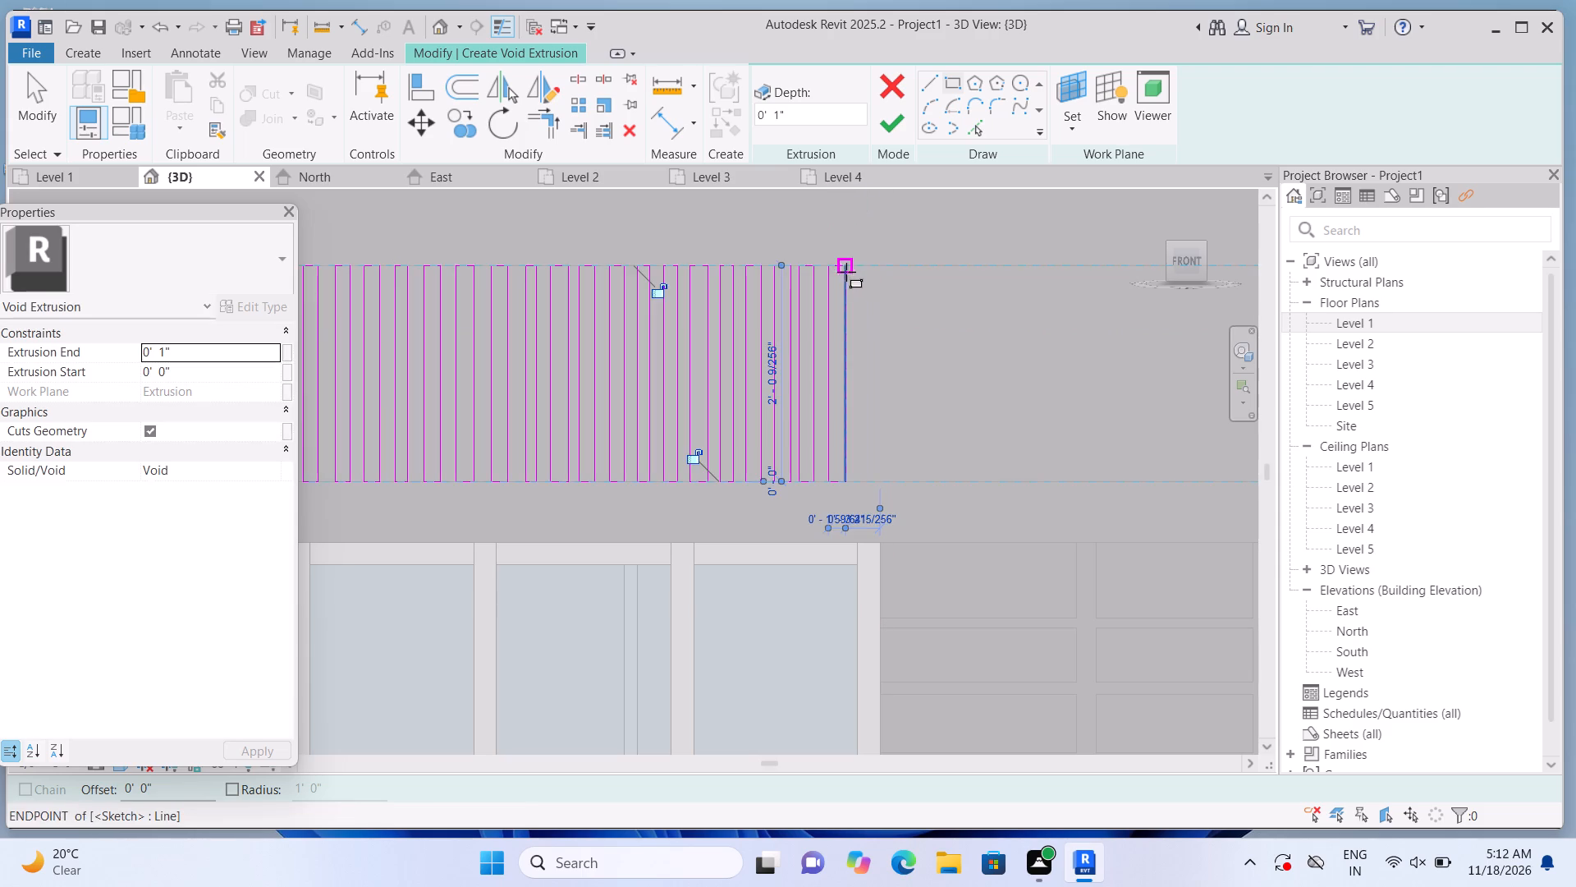
{"action": "key", "text": "Escape"}
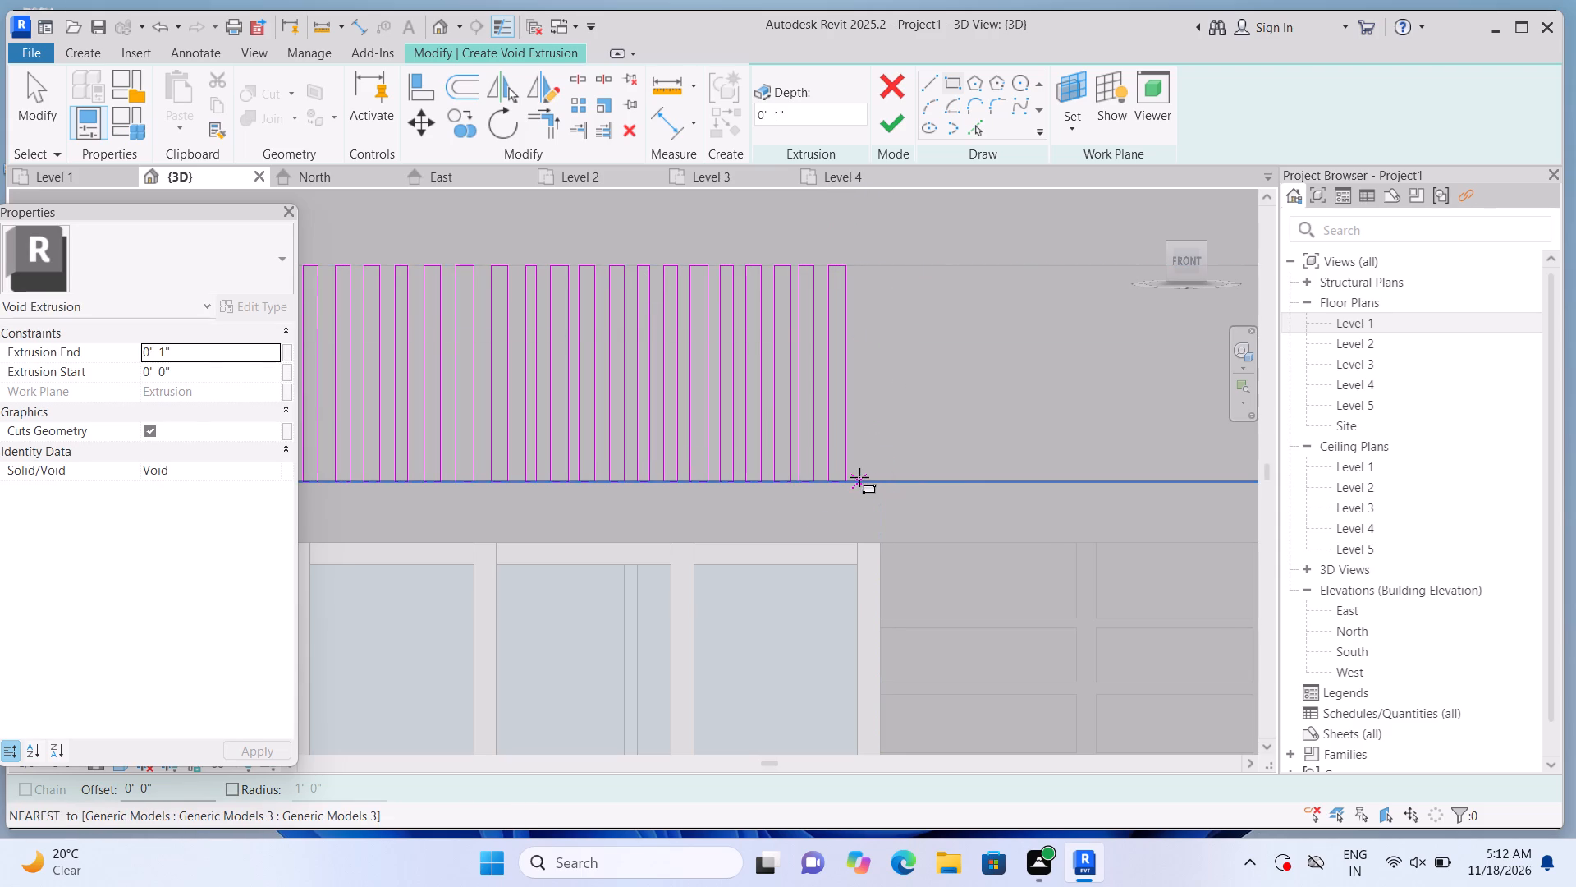
{"action": "left_click", "coordinate": [859, 477]}
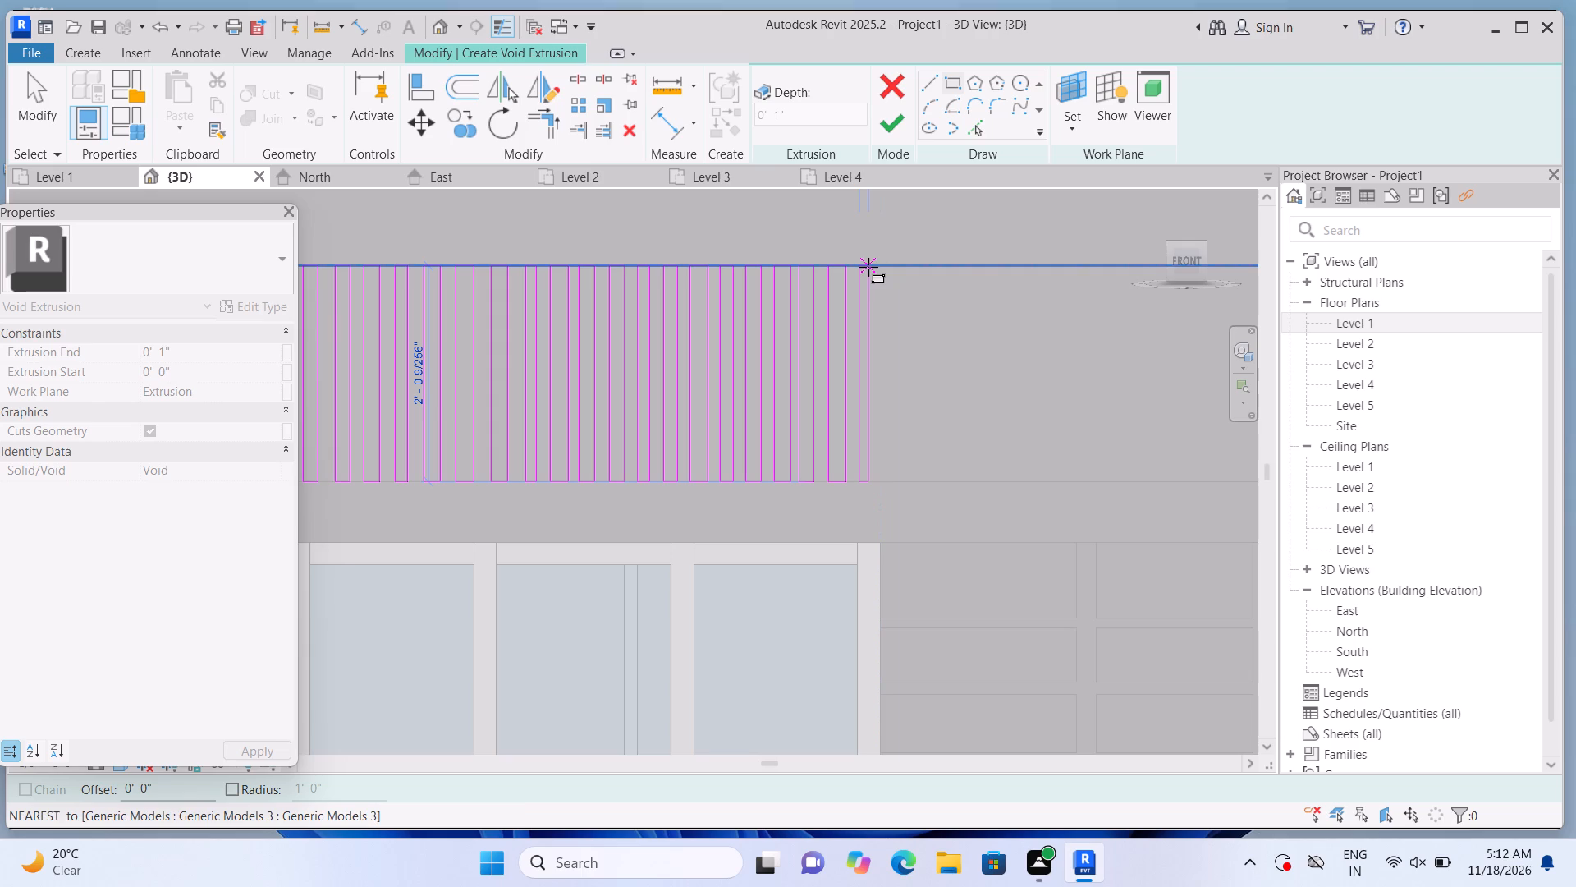
{"action": "left_click", "coordinate": [873, 267]}
{"action": "key", "text": "Escape"}
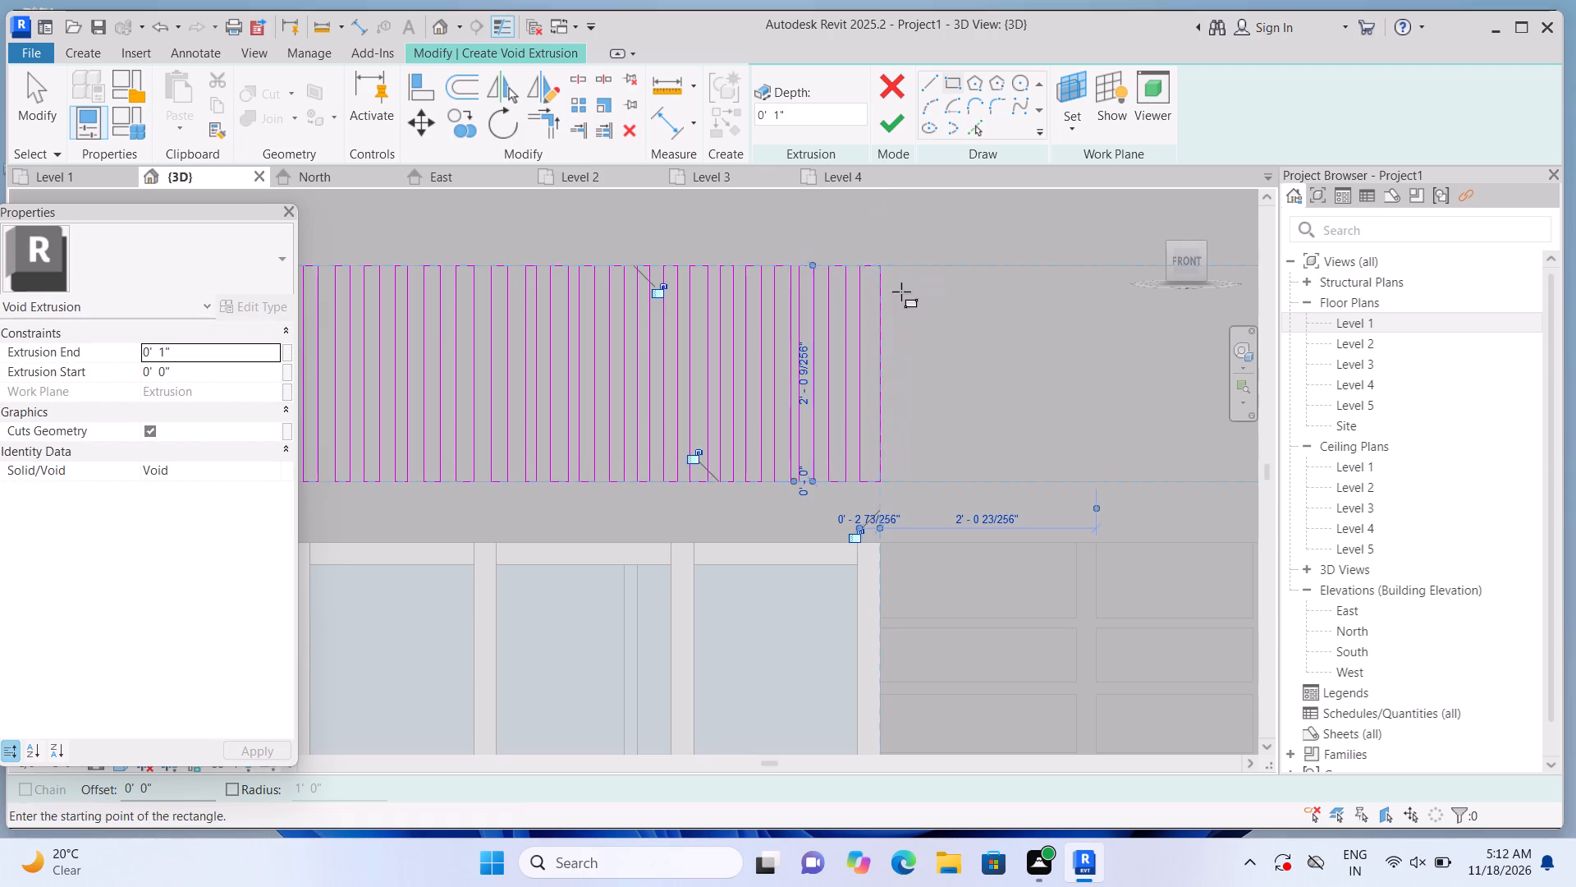
Extend the row past the window with four narrow vertical rectangles about 2' tall and 2" wide, above the first column of wall panels.
{"action": "left_click", "coordinate": [890, 479]}
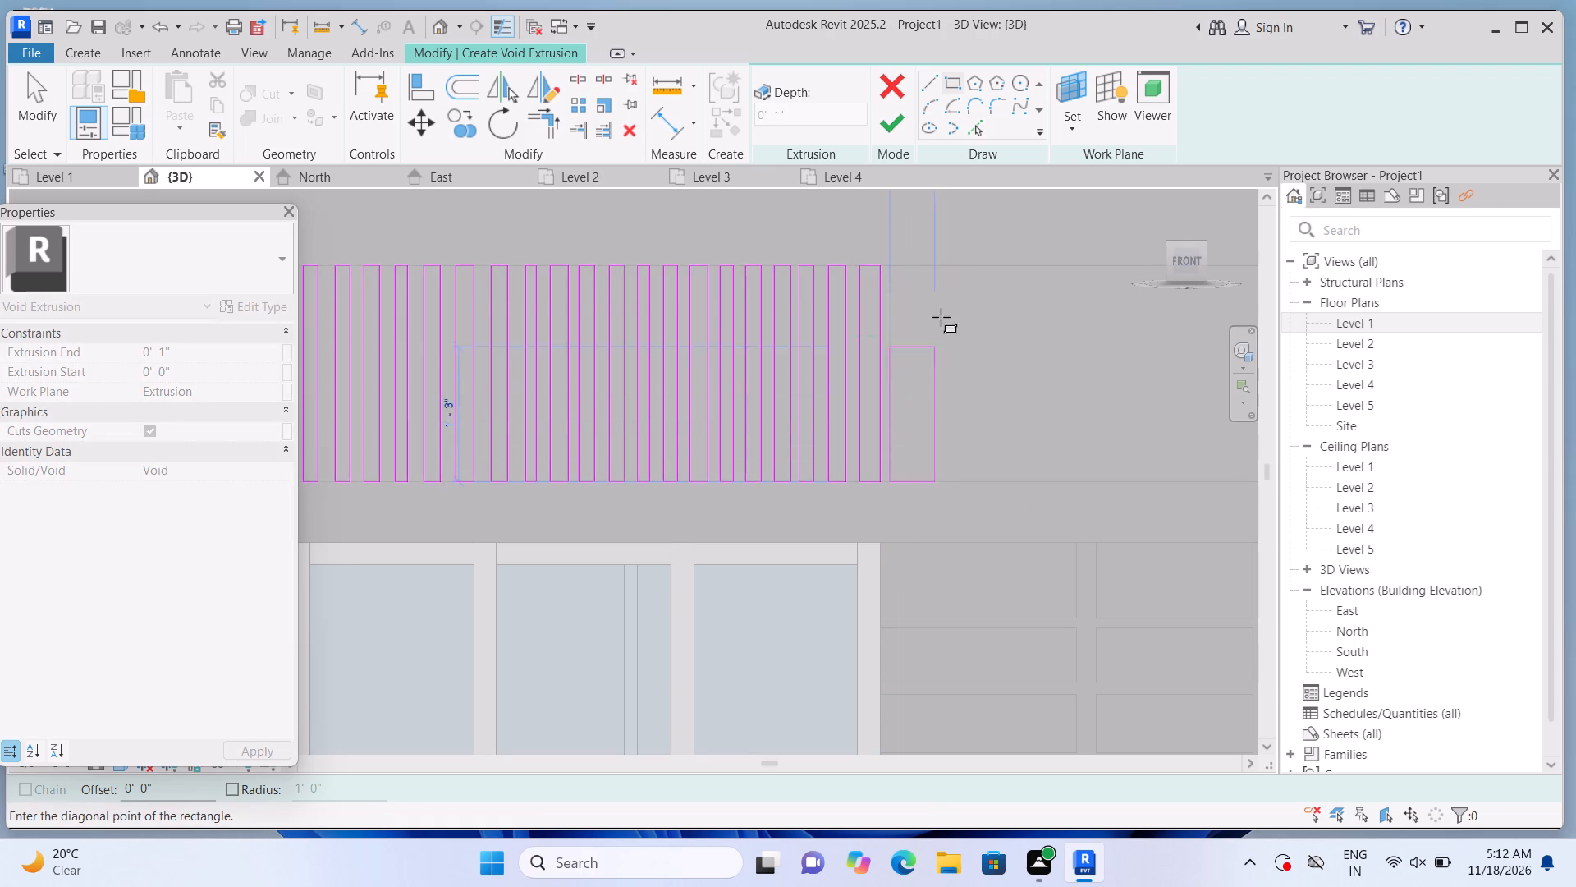
{"action": "left_click", "coordinate": [907, 268]}
{"action": "key", "text": "Escape"}
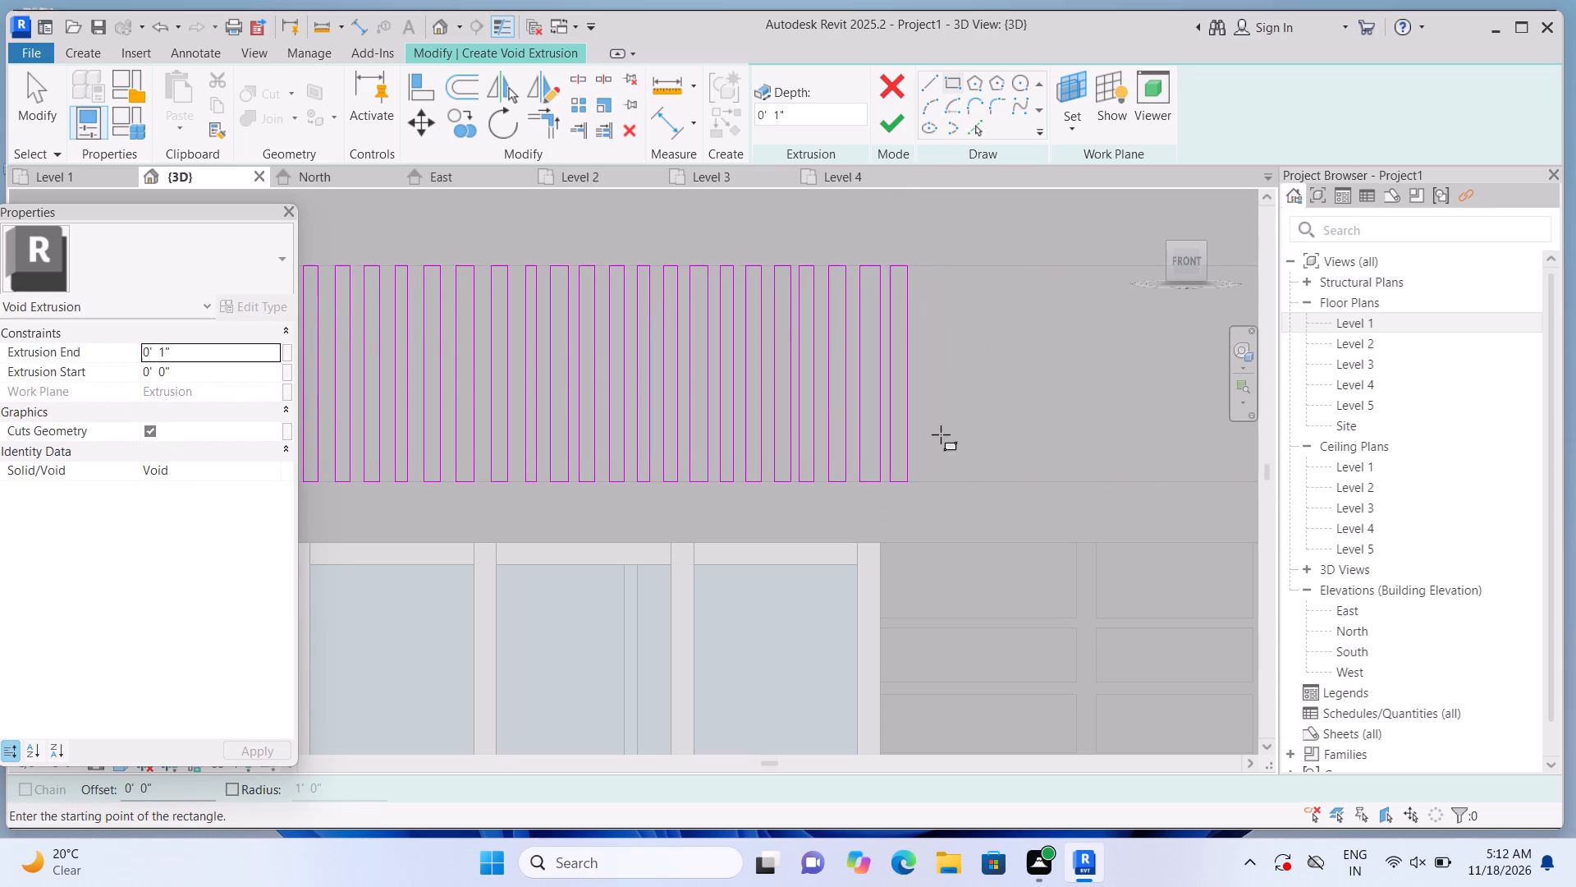
{"action": "left_click", "coordinate": [922, 482]}
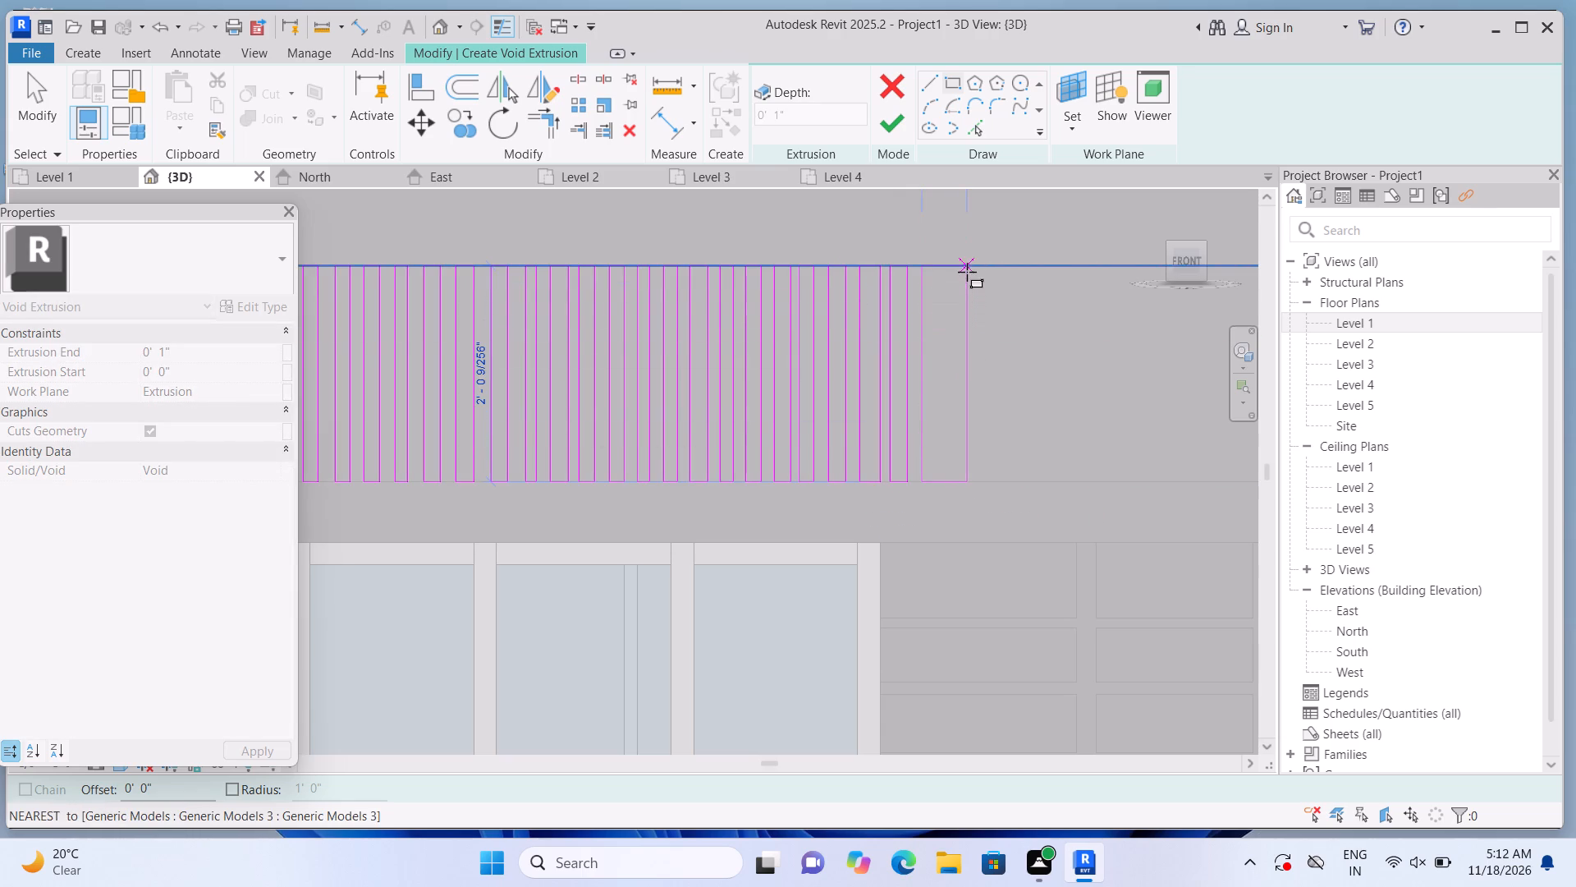
{"action": "left_click", "coordinate": [937, 272]}
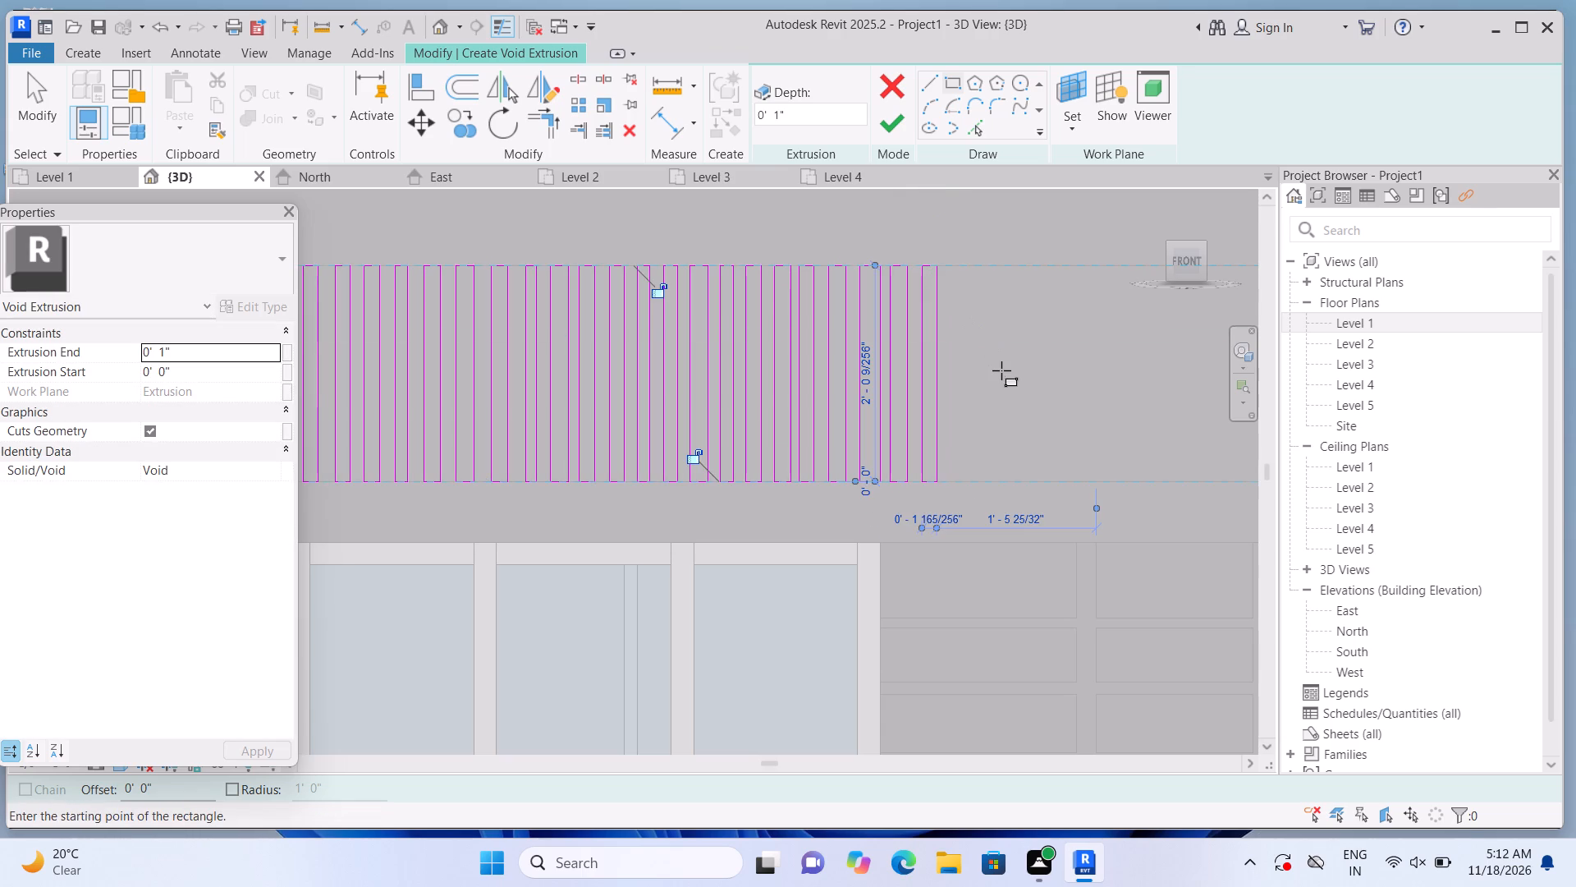
{"action": "key", "text": "Escape"}
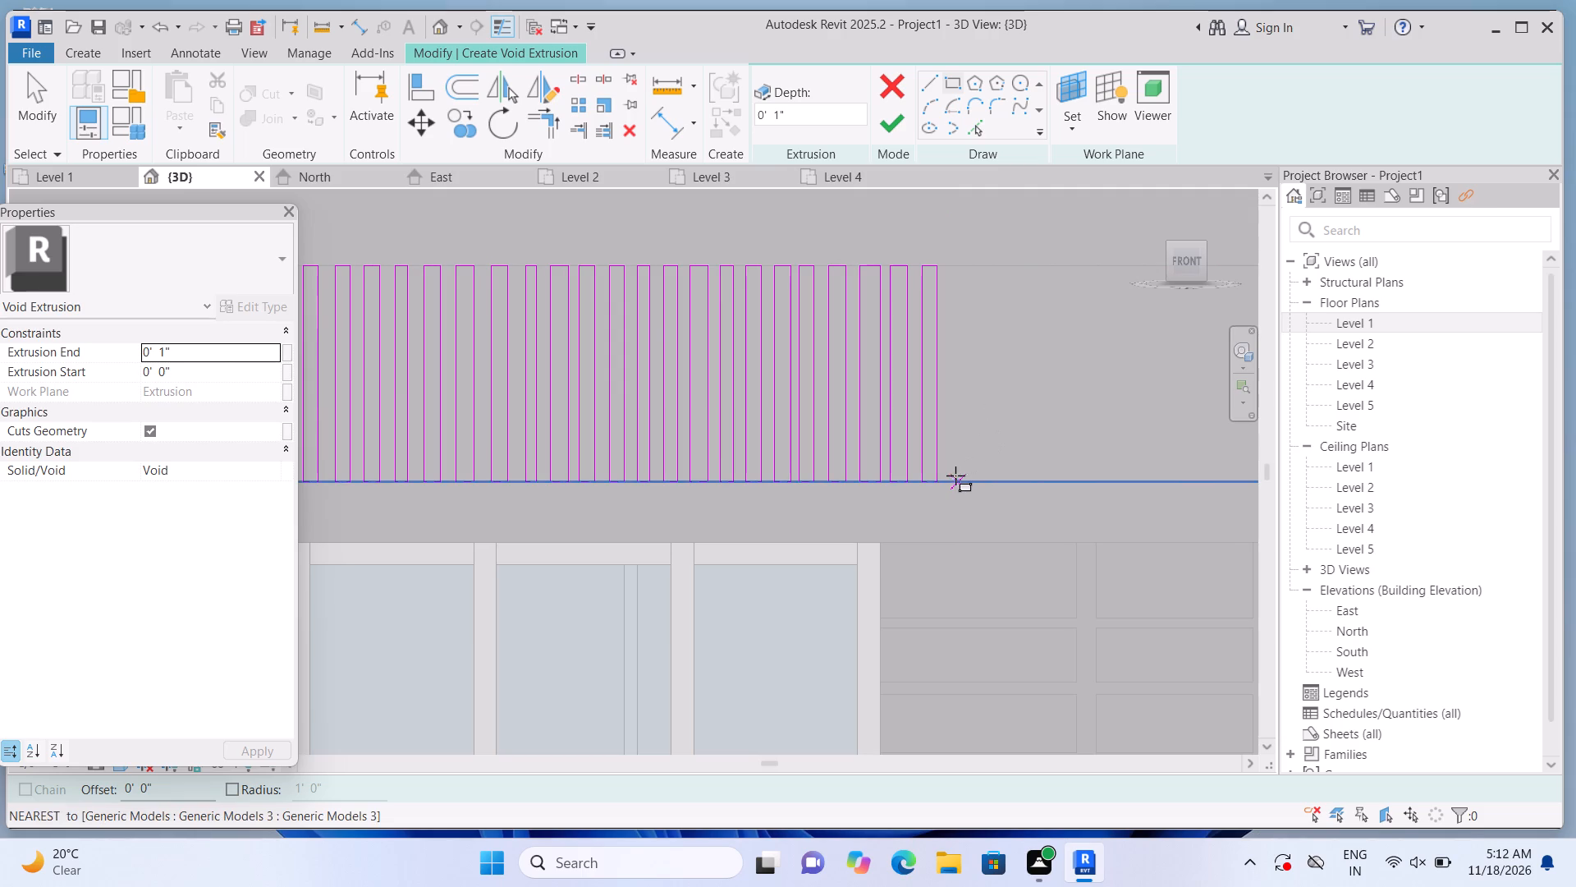
{"action": "left_click", "coordinate": [951, 476]}
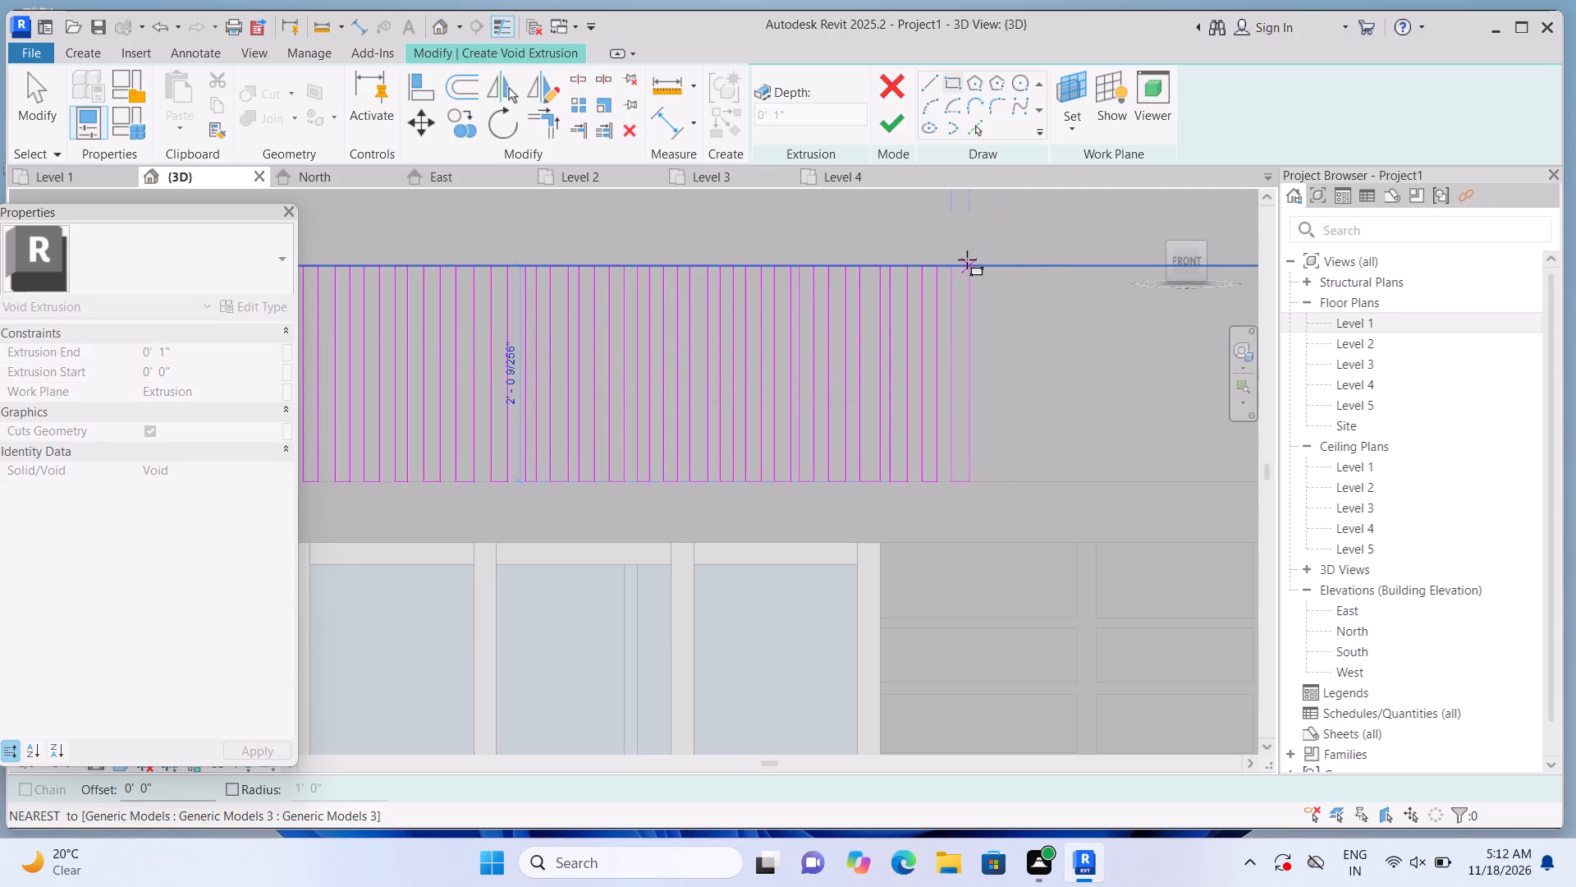
{"action": "left_click", "coordinate": [967, 260]}
{"action": "key", "text": "Escape"}
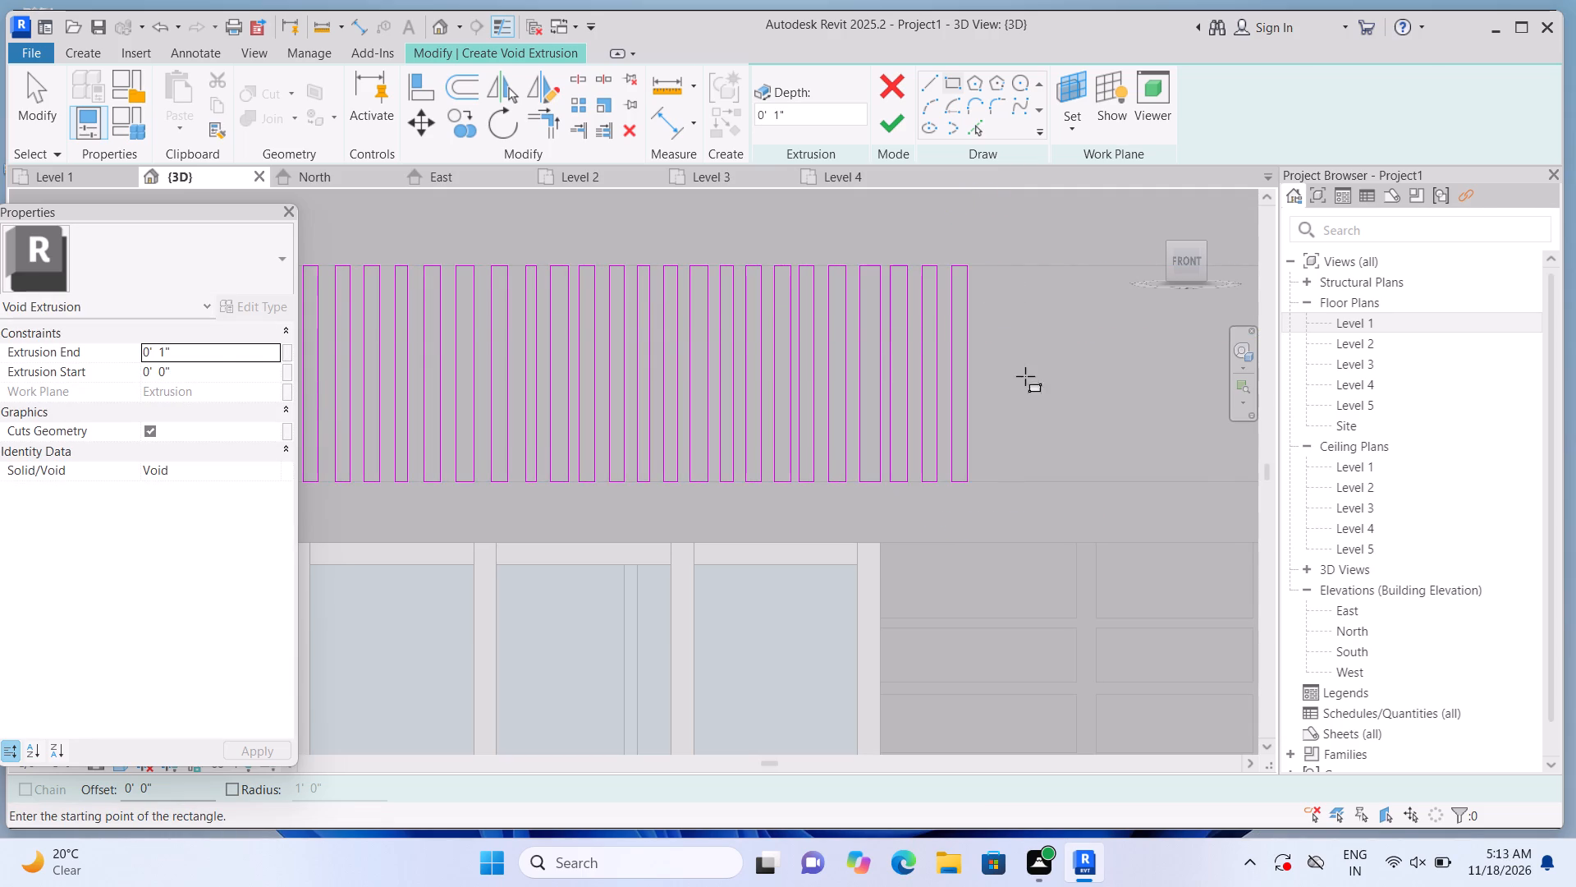
{"action": "left_click", "coordinate": [985, 476]}
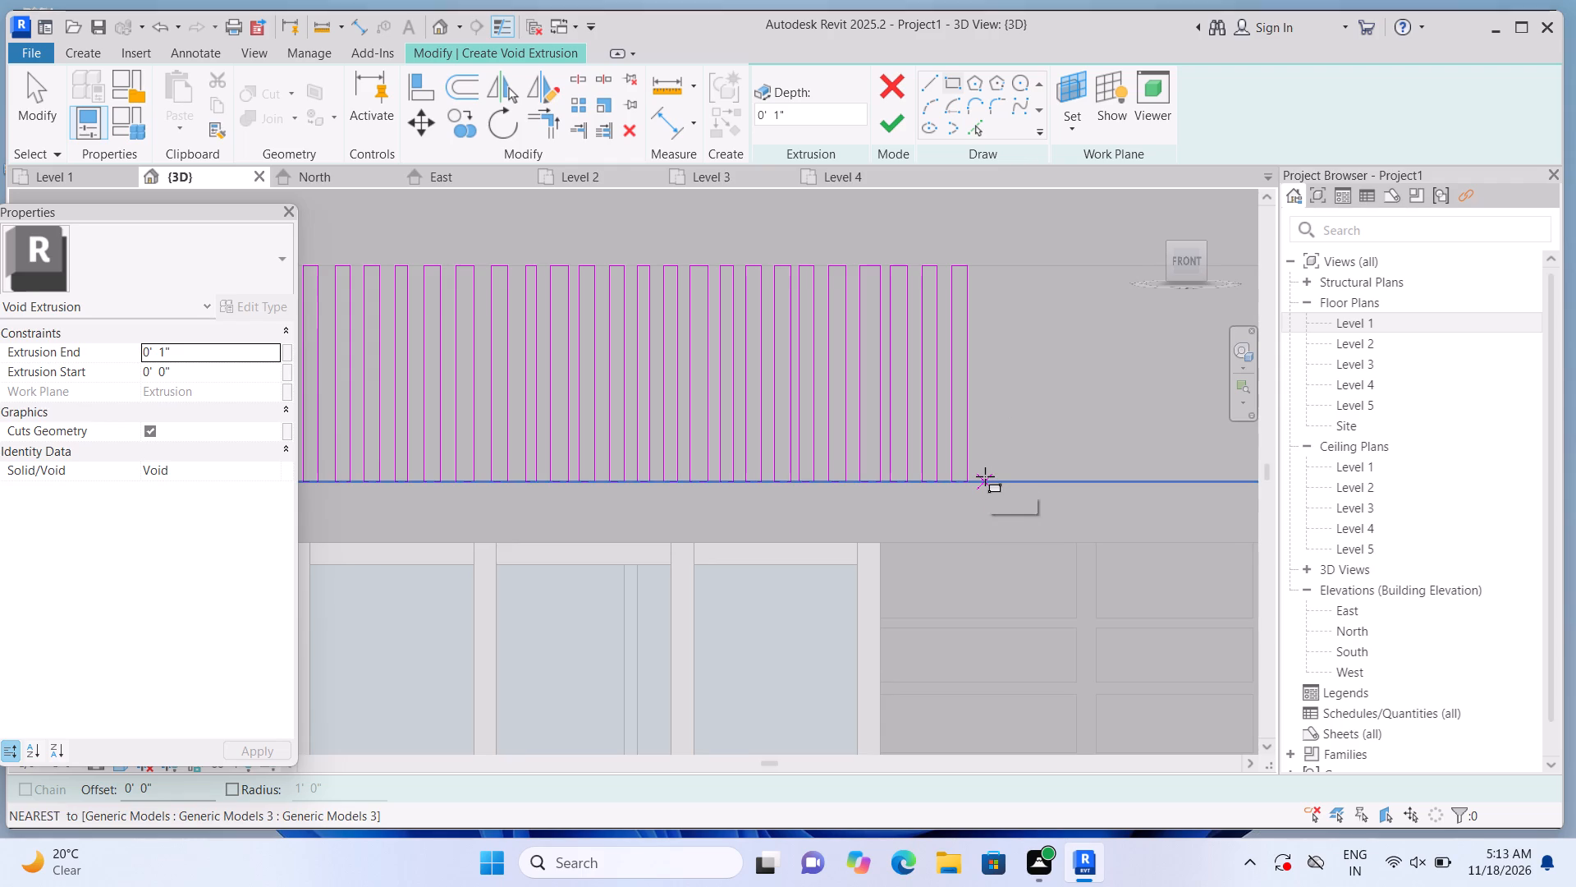
{"action": "left_click", "coordinate": [1002, 269]}
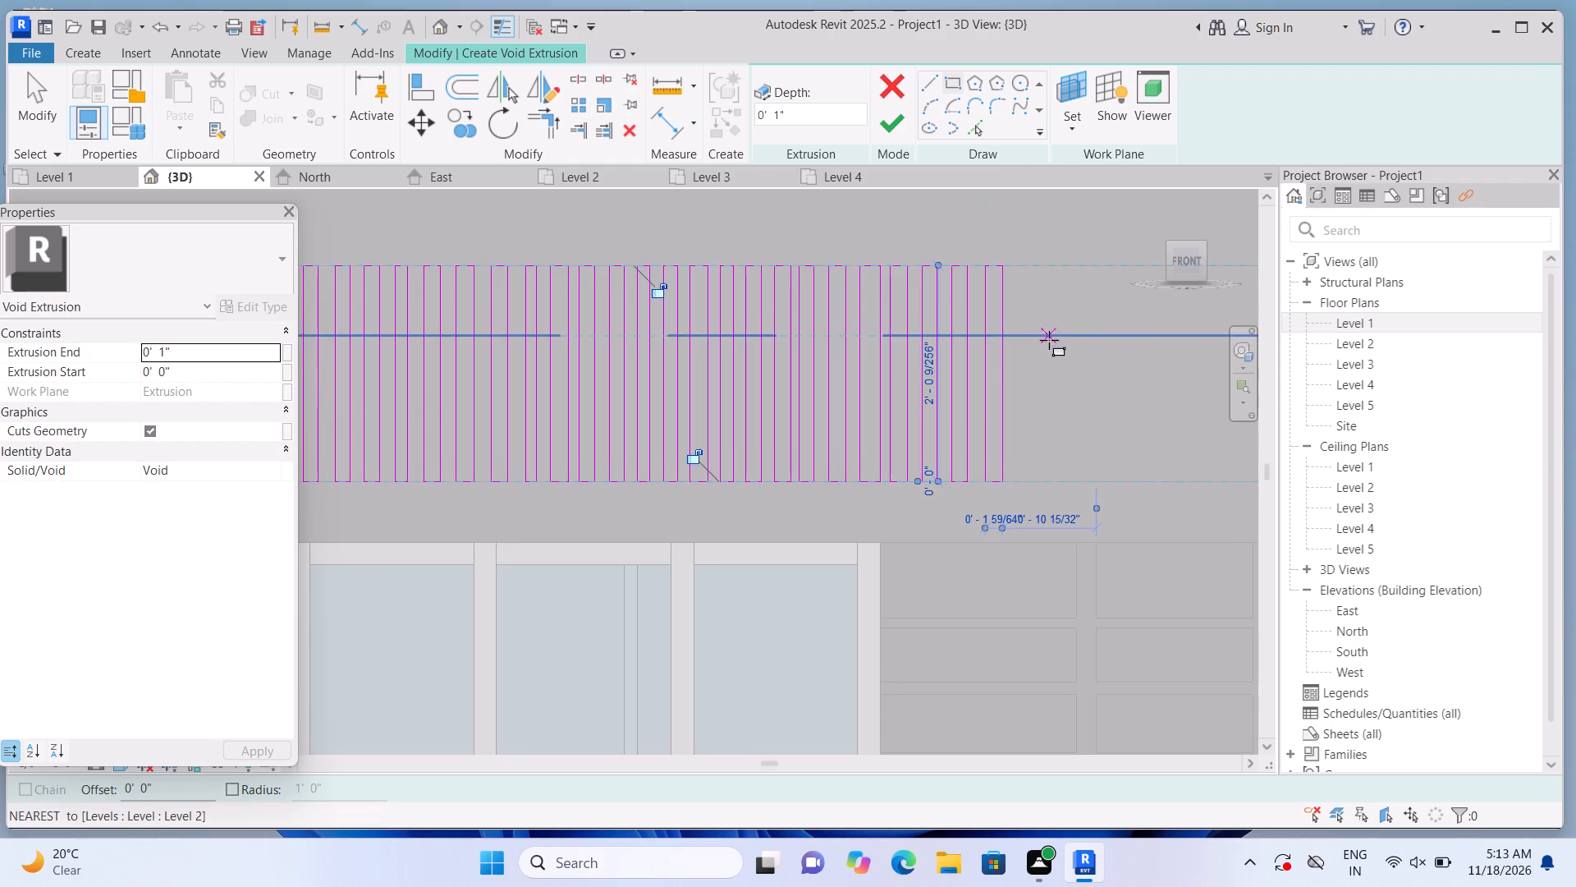
{"action": "key", "text": "Escape"}
Add three more narrow vertical rectangles about 2' tall, continuing the row to the gap between the first and second panel columns.
{"action": "middle_click_drag", "start_coordinate": [1047, 362], "coordinate": [764, 356]}
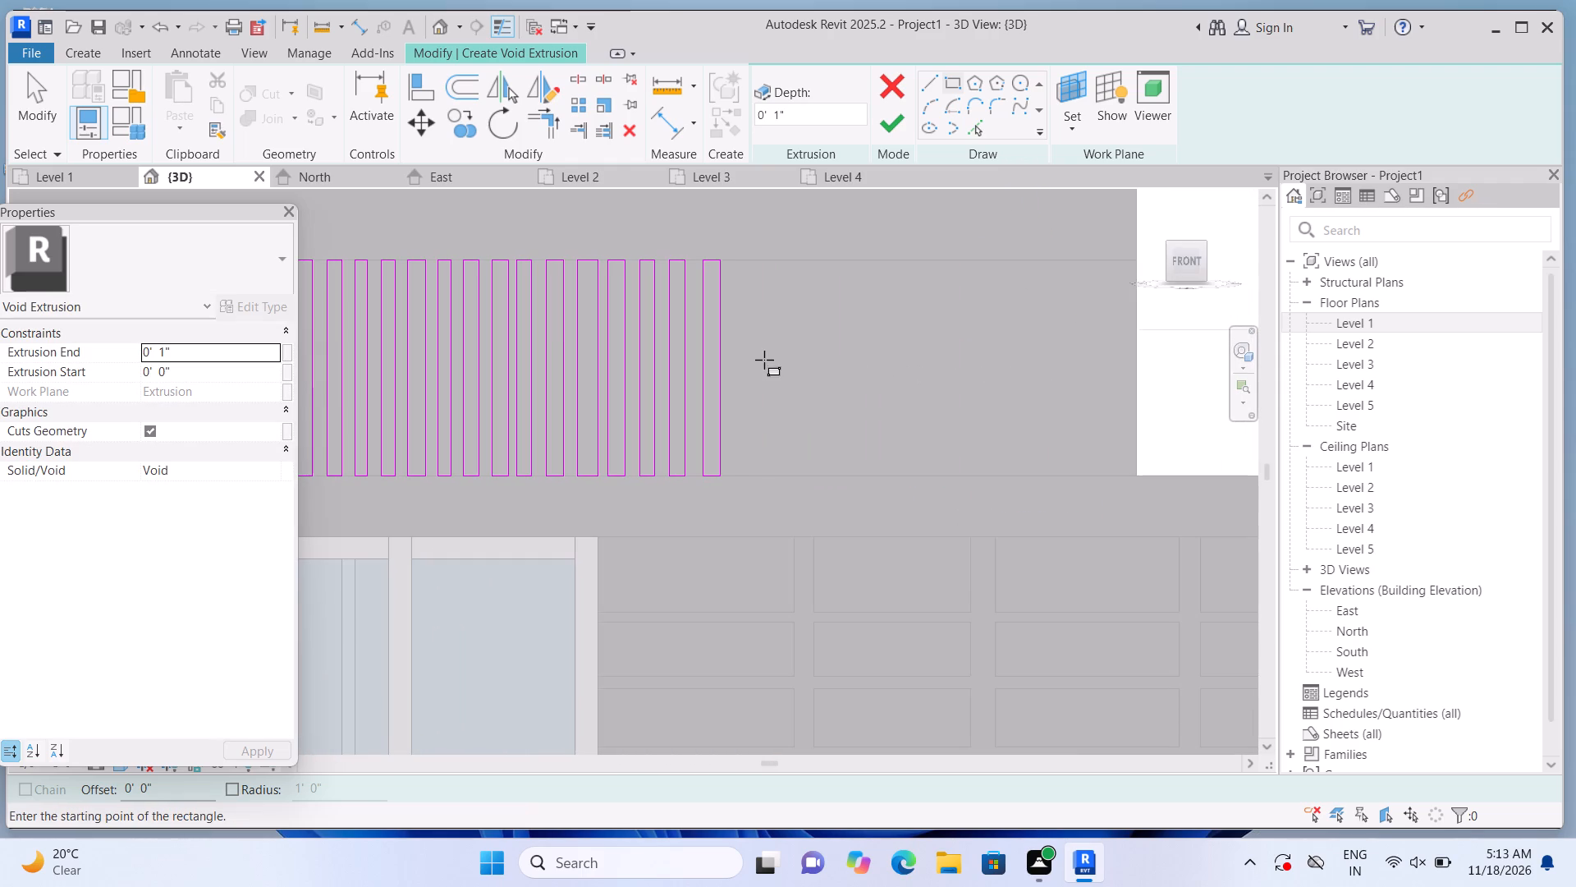
{"action": "left_click", "coordinate": [733, 470]}
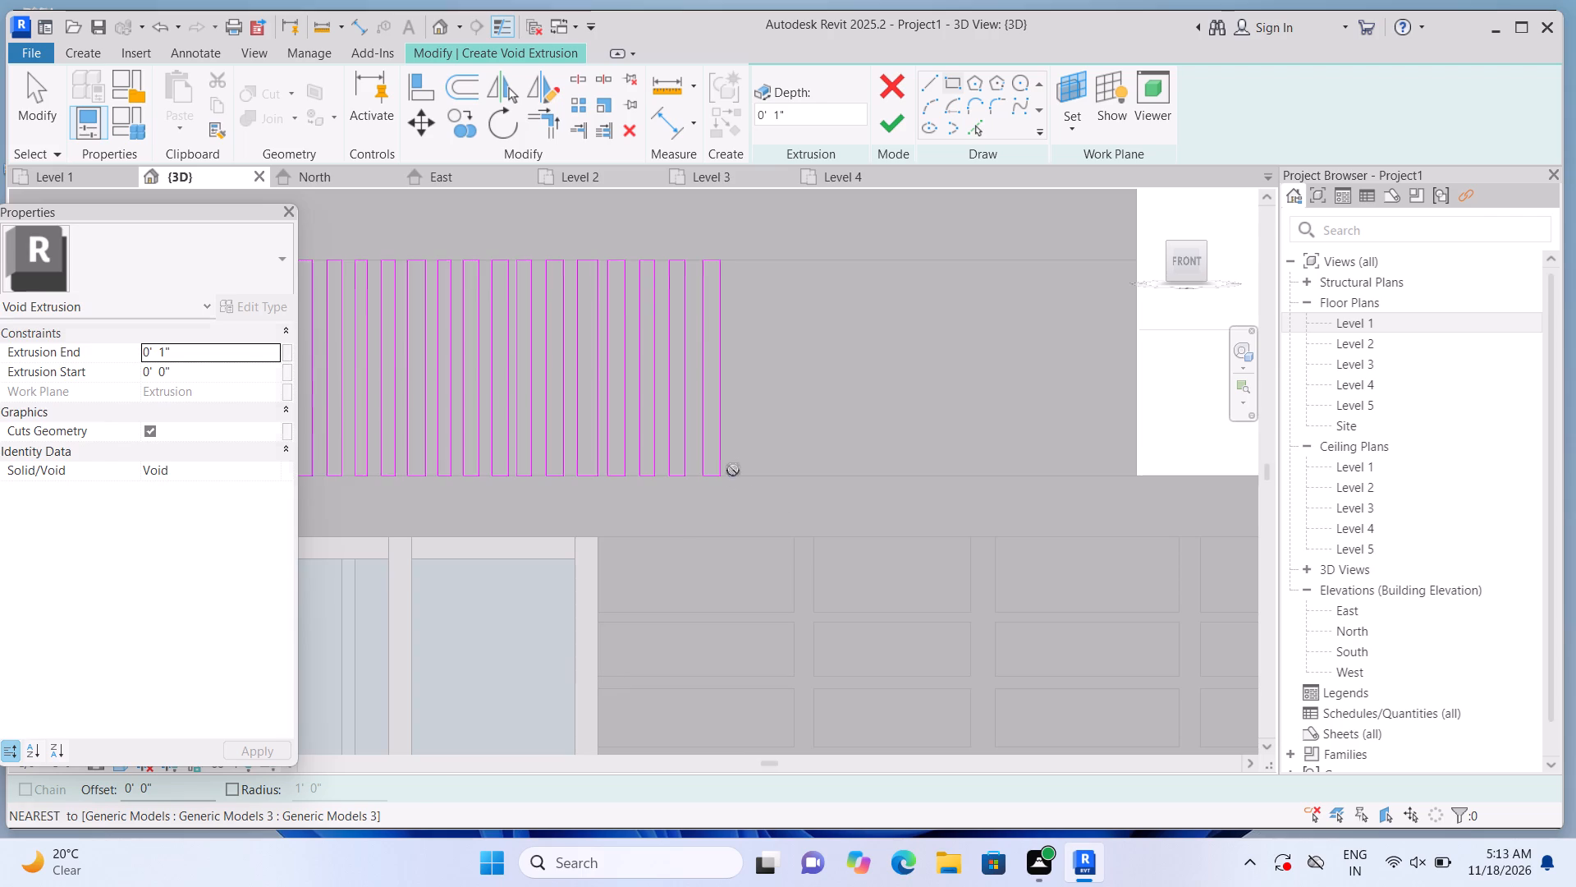
{"action": "left_click", "coordinate": [747, 256]}
{"action": "key", "text": "Escape"}
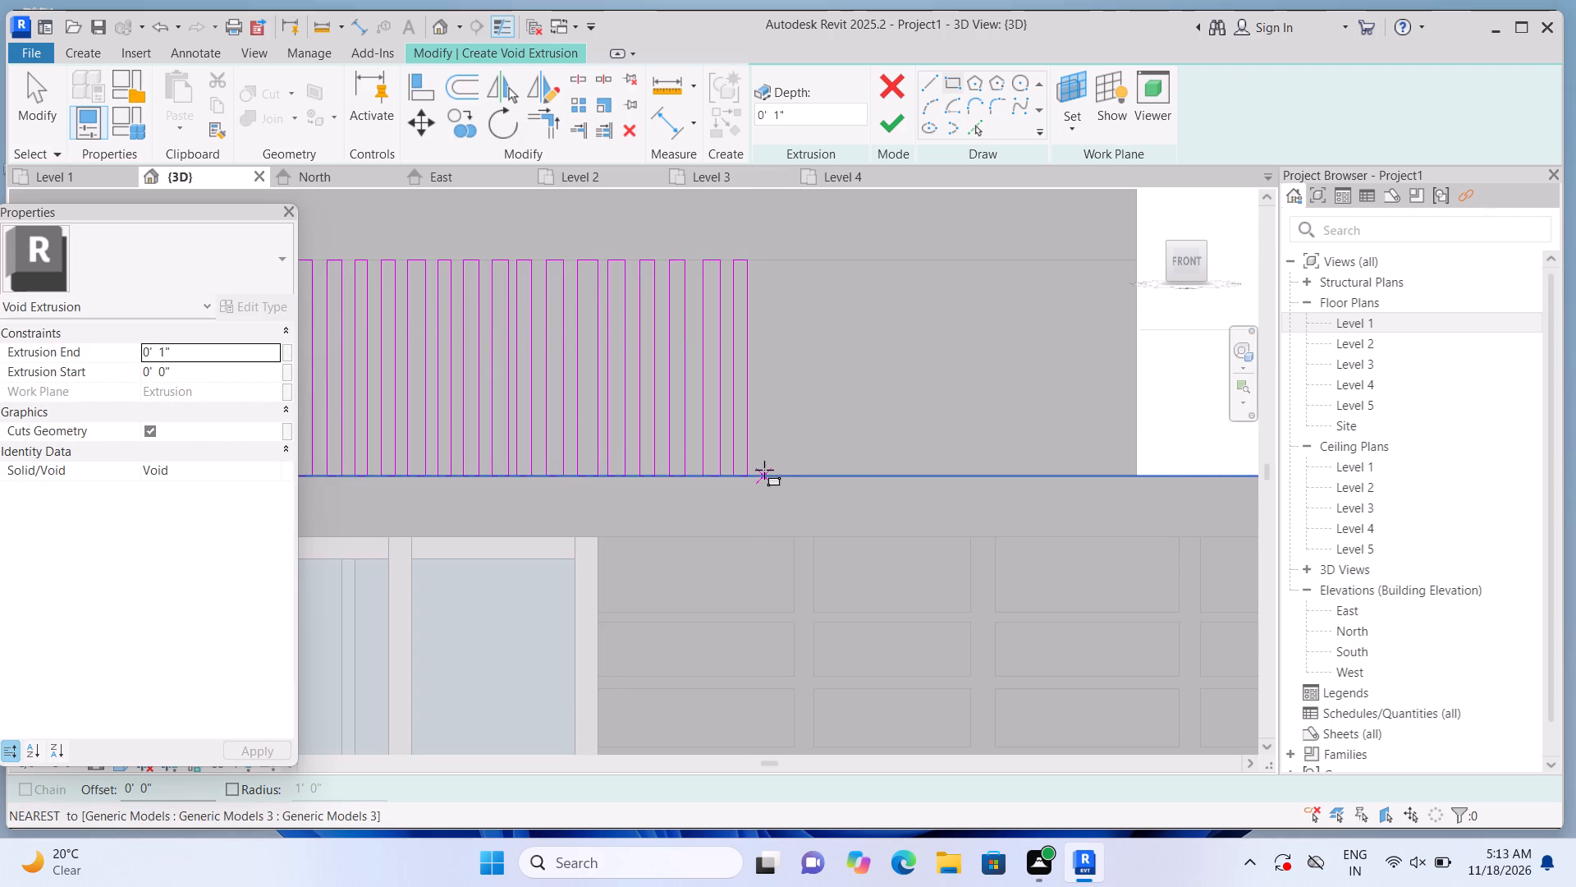
{"action": "left_click", "coordinate": [764, 470]}
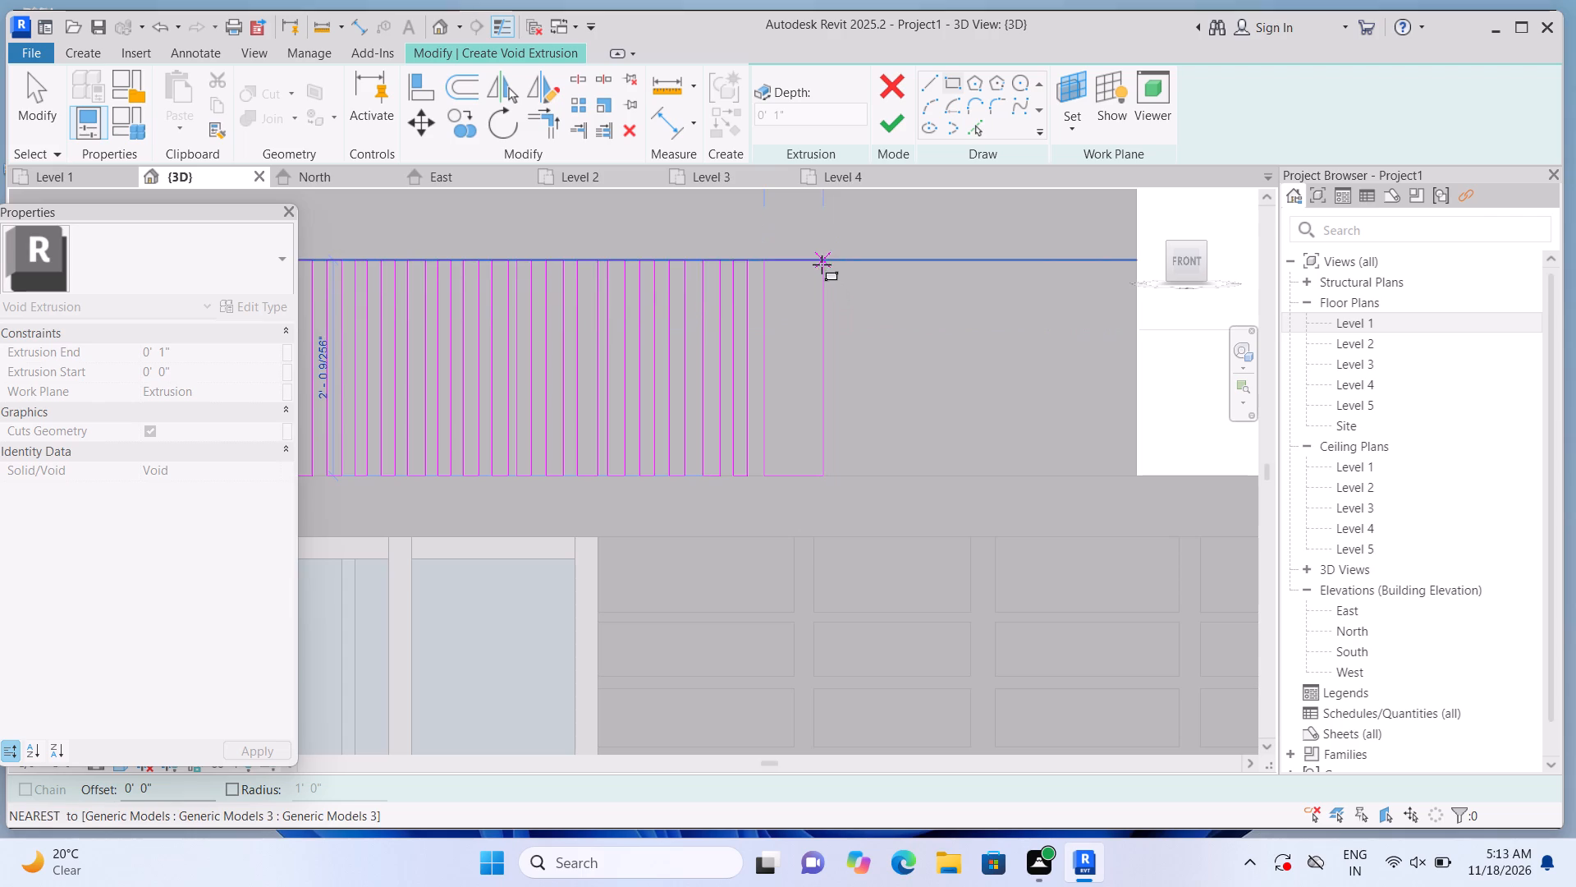
{"action": "left_click", "coordinate": [779, 265]}
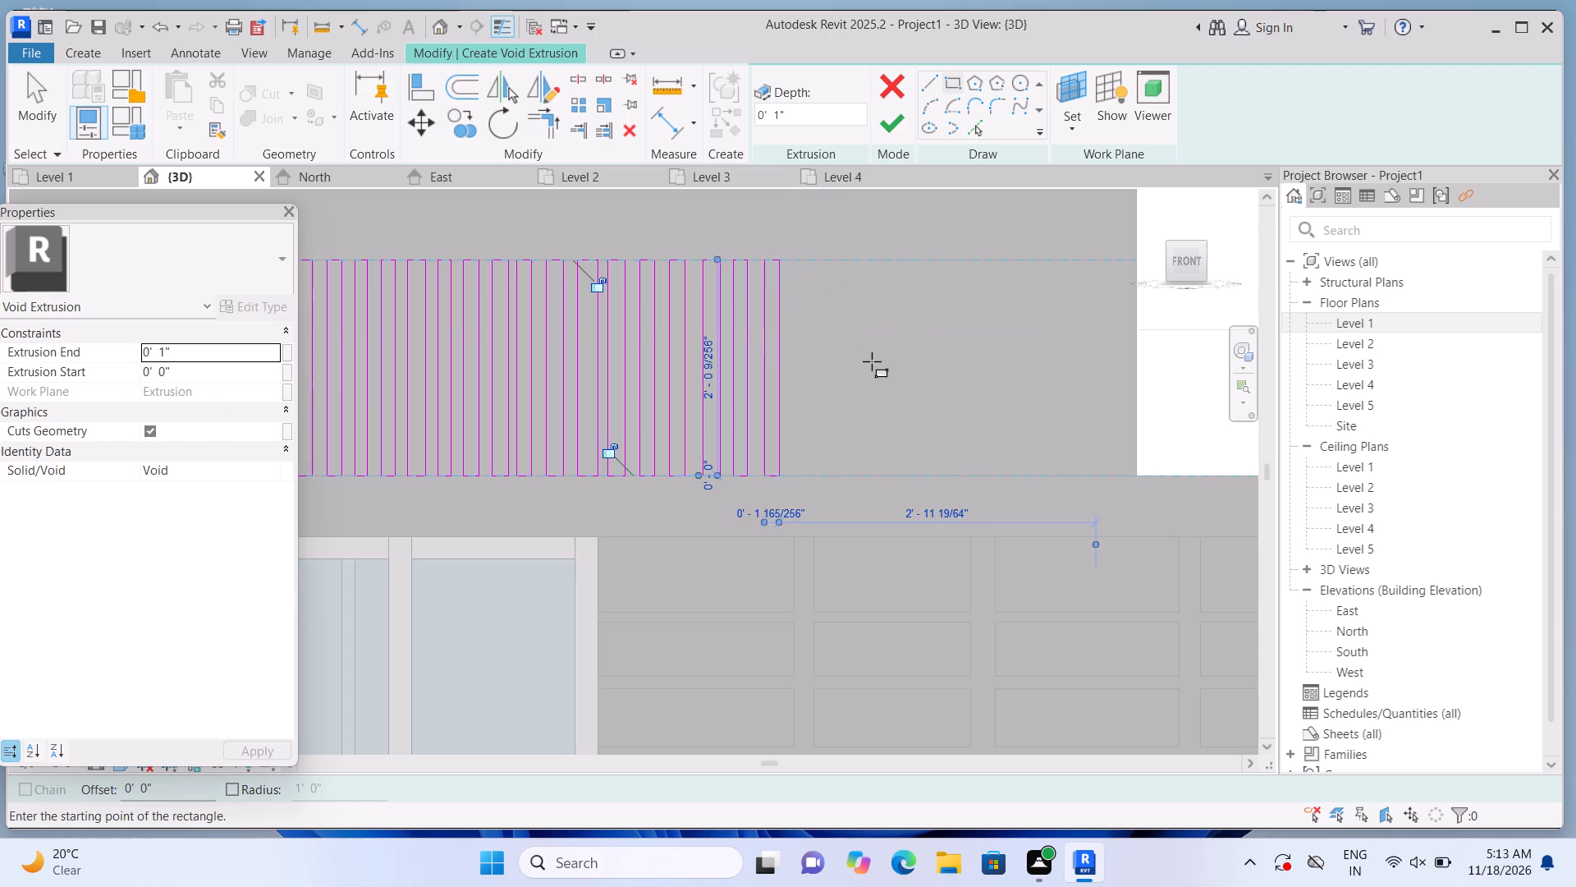
{"action": "key", "text": "Escape"}
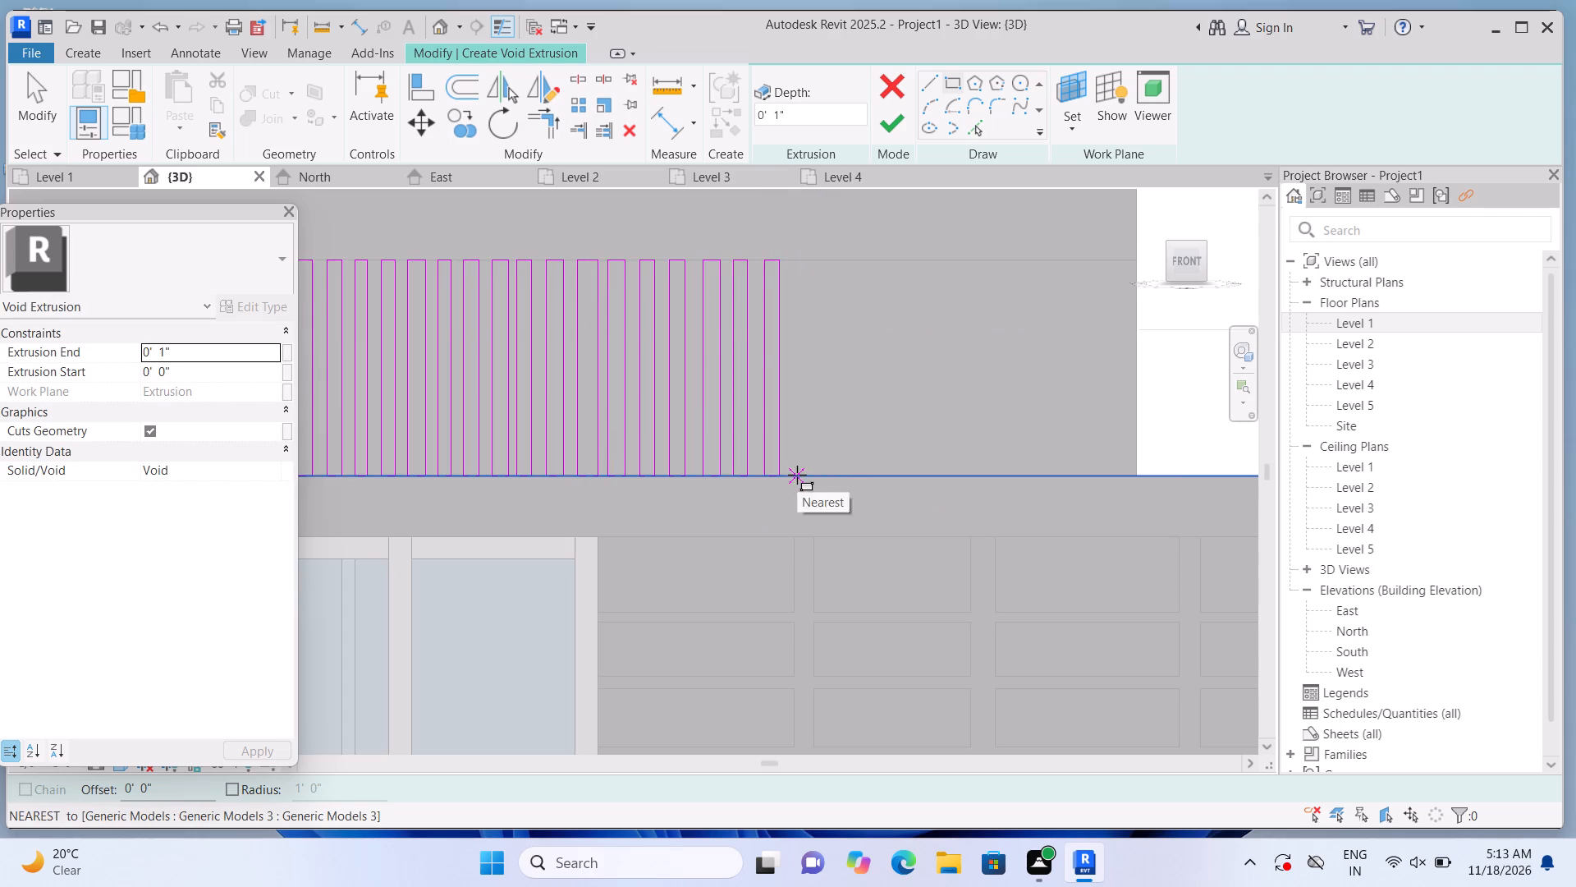
{"action": "left_click", "coordinate": [797, 475]}
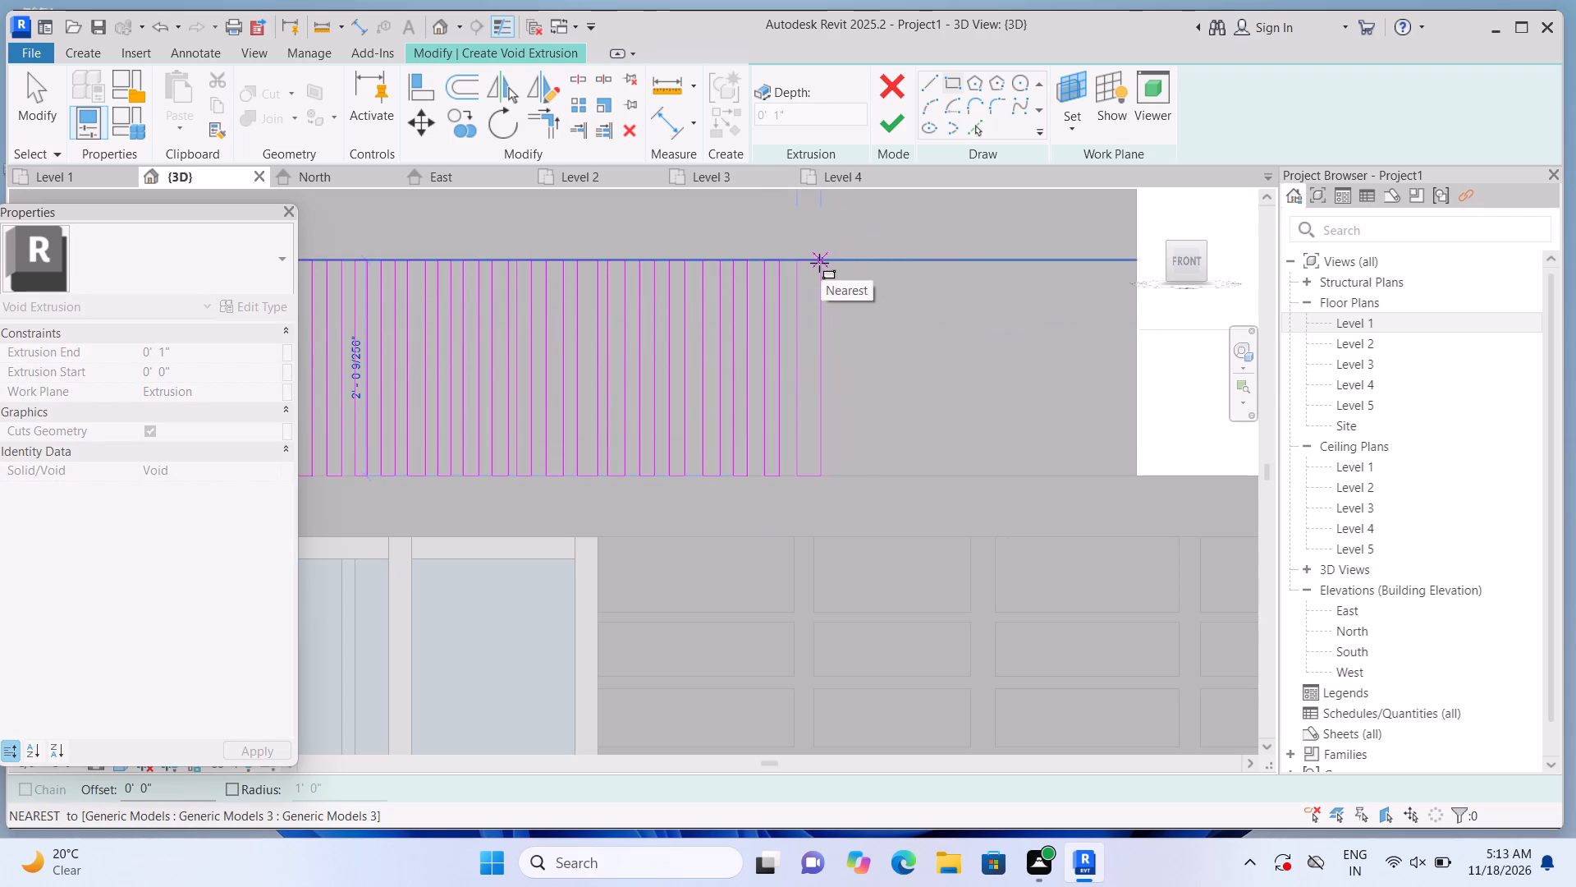
{"action": "left_click", "coordinate": [811, 263]}
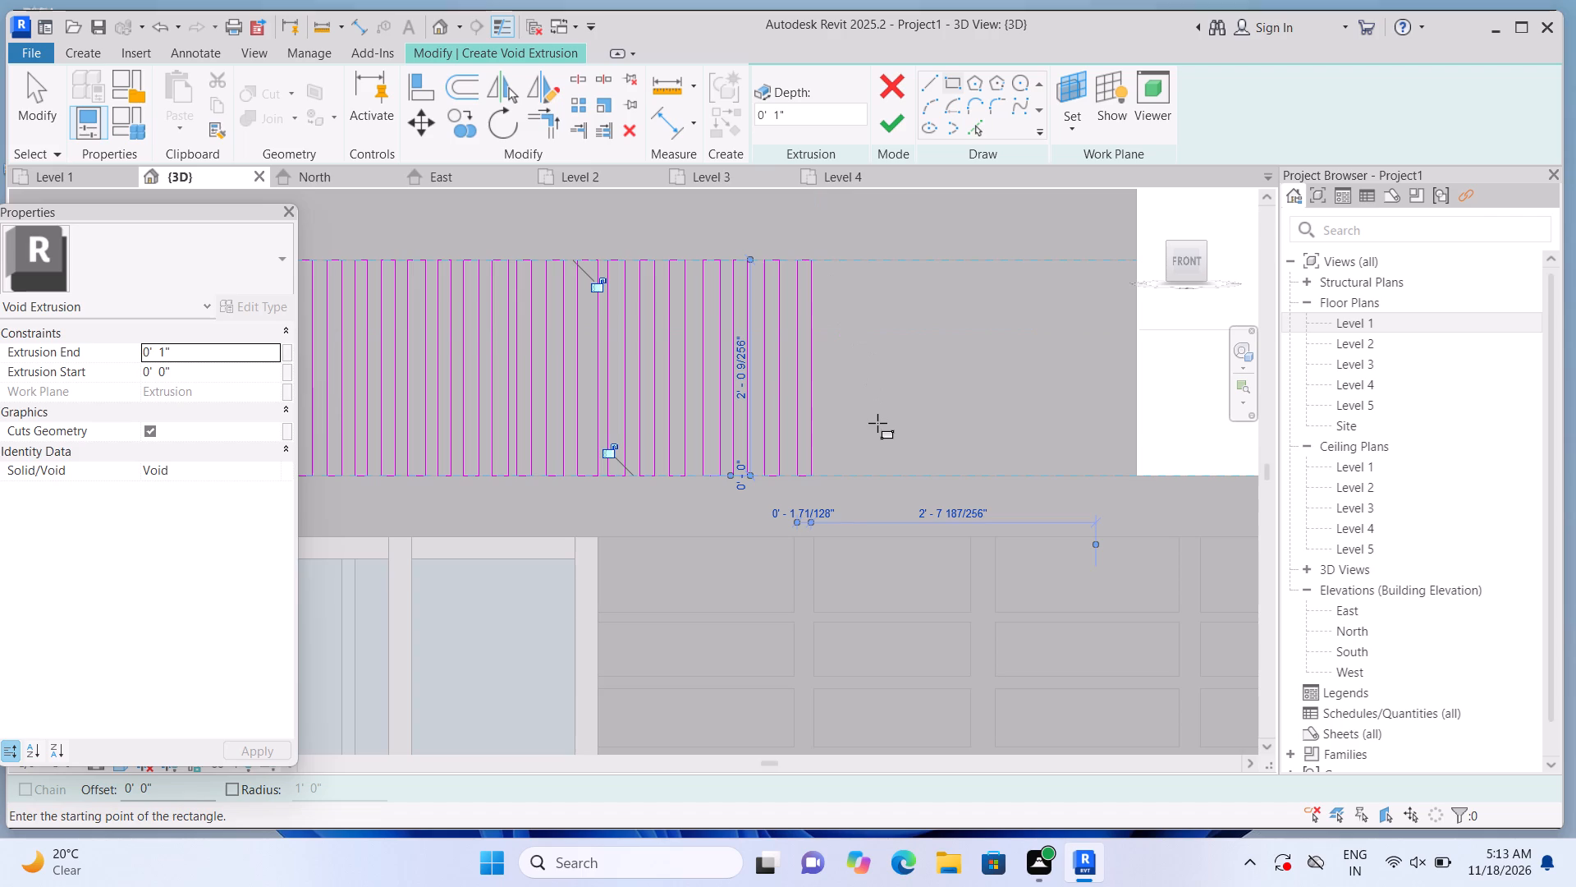
{"action": "key", "text": "Escape"}
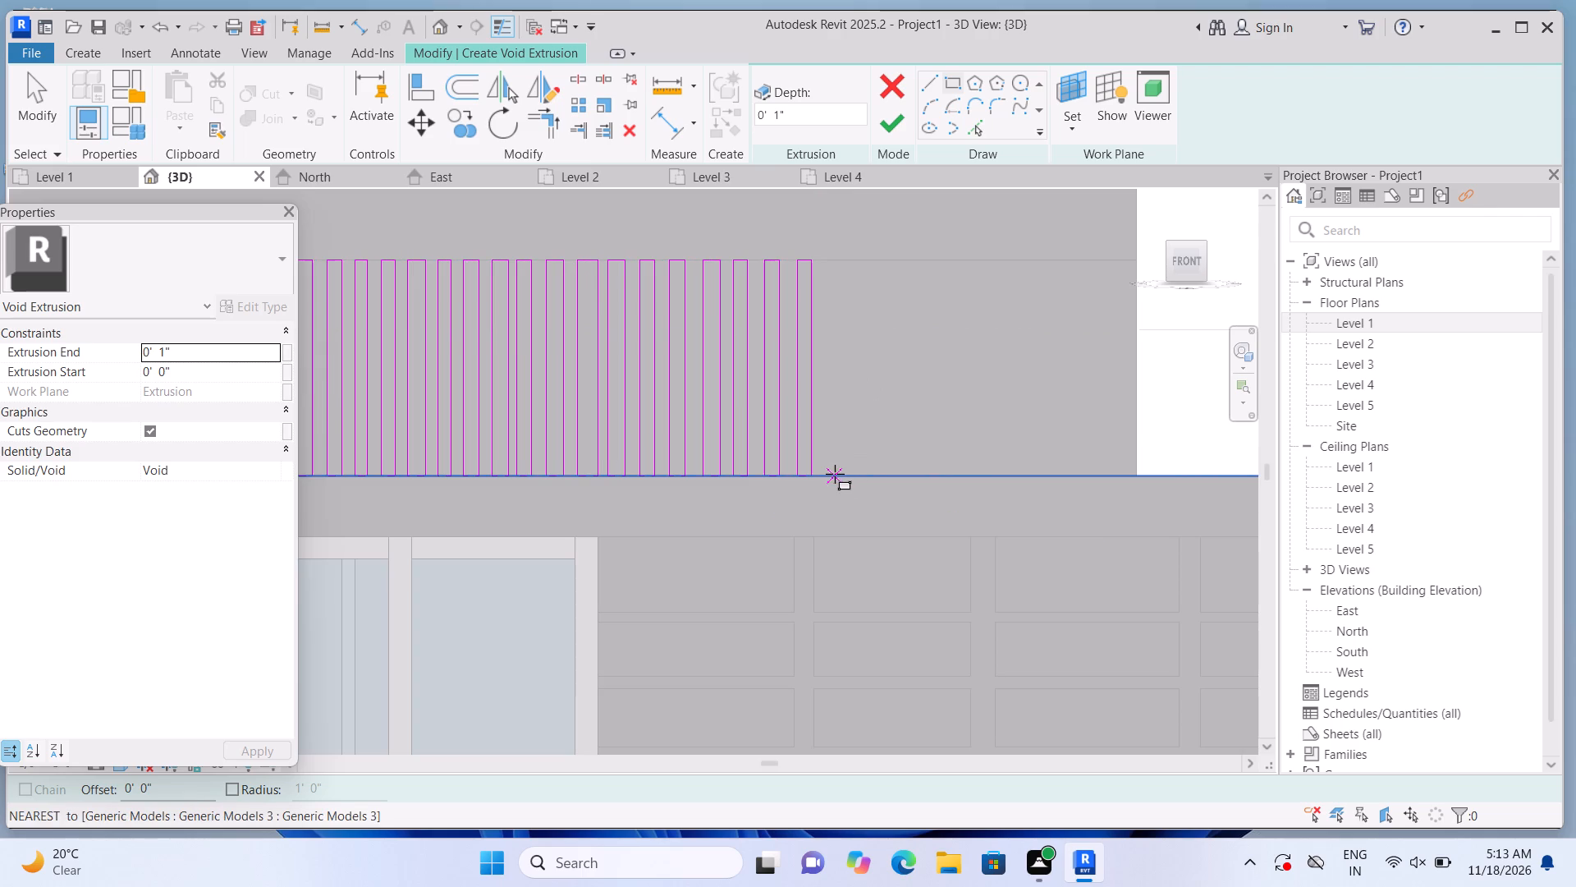
Add four narrow vertical rectangles about 2' tall above the second column of wall panels, continuing the row at similar spacing.
{"action": "left_click", "coordinate": [828, 471]}
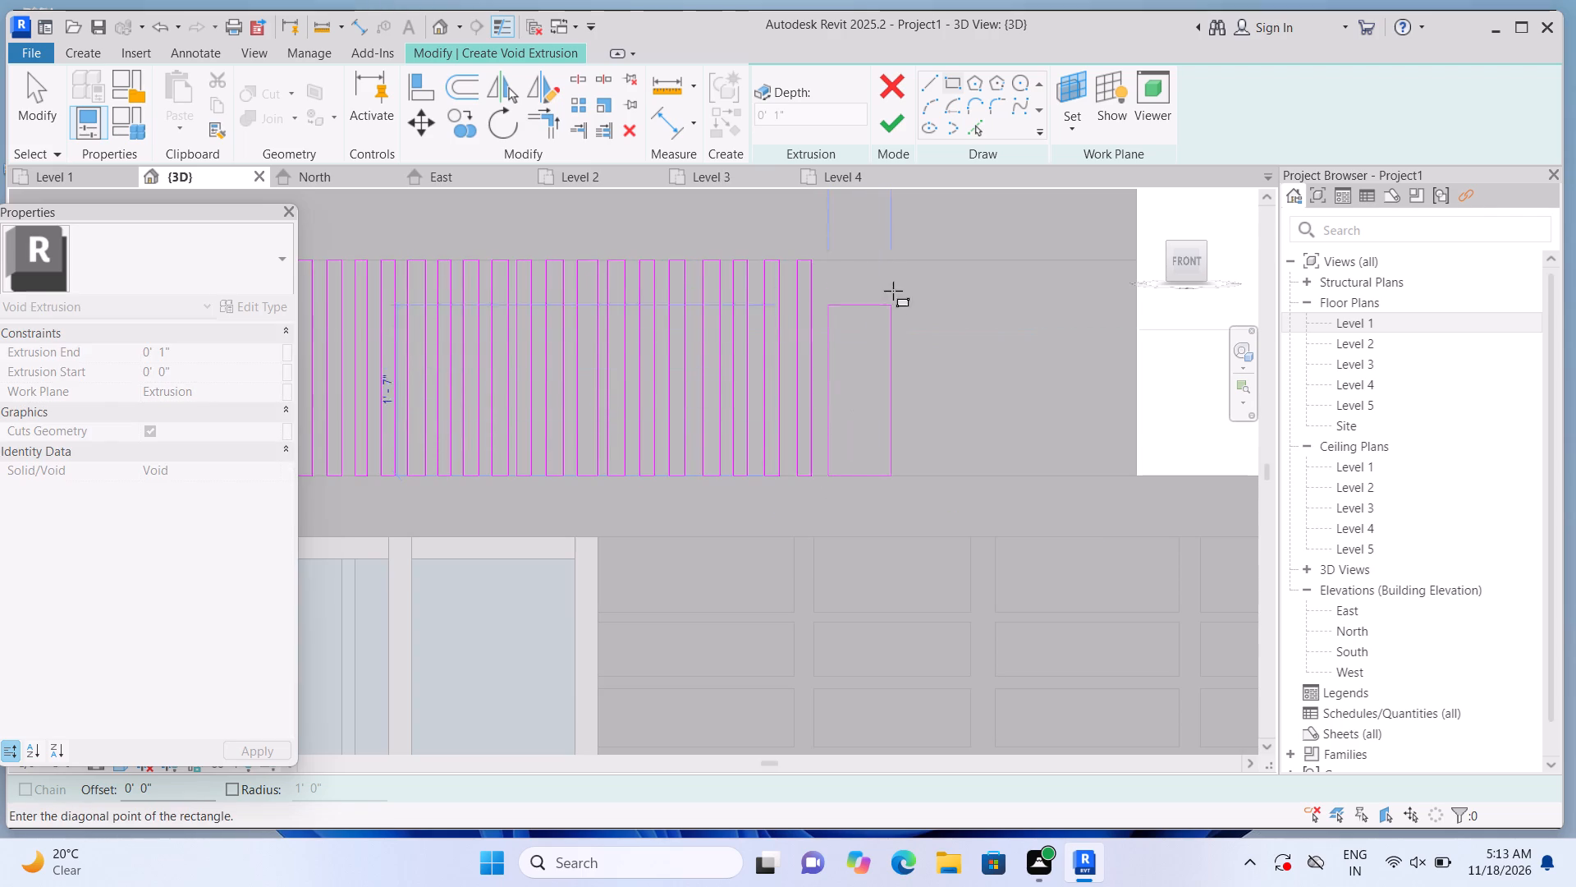
{"action": "left_click", "coordinate": [846, 256]}
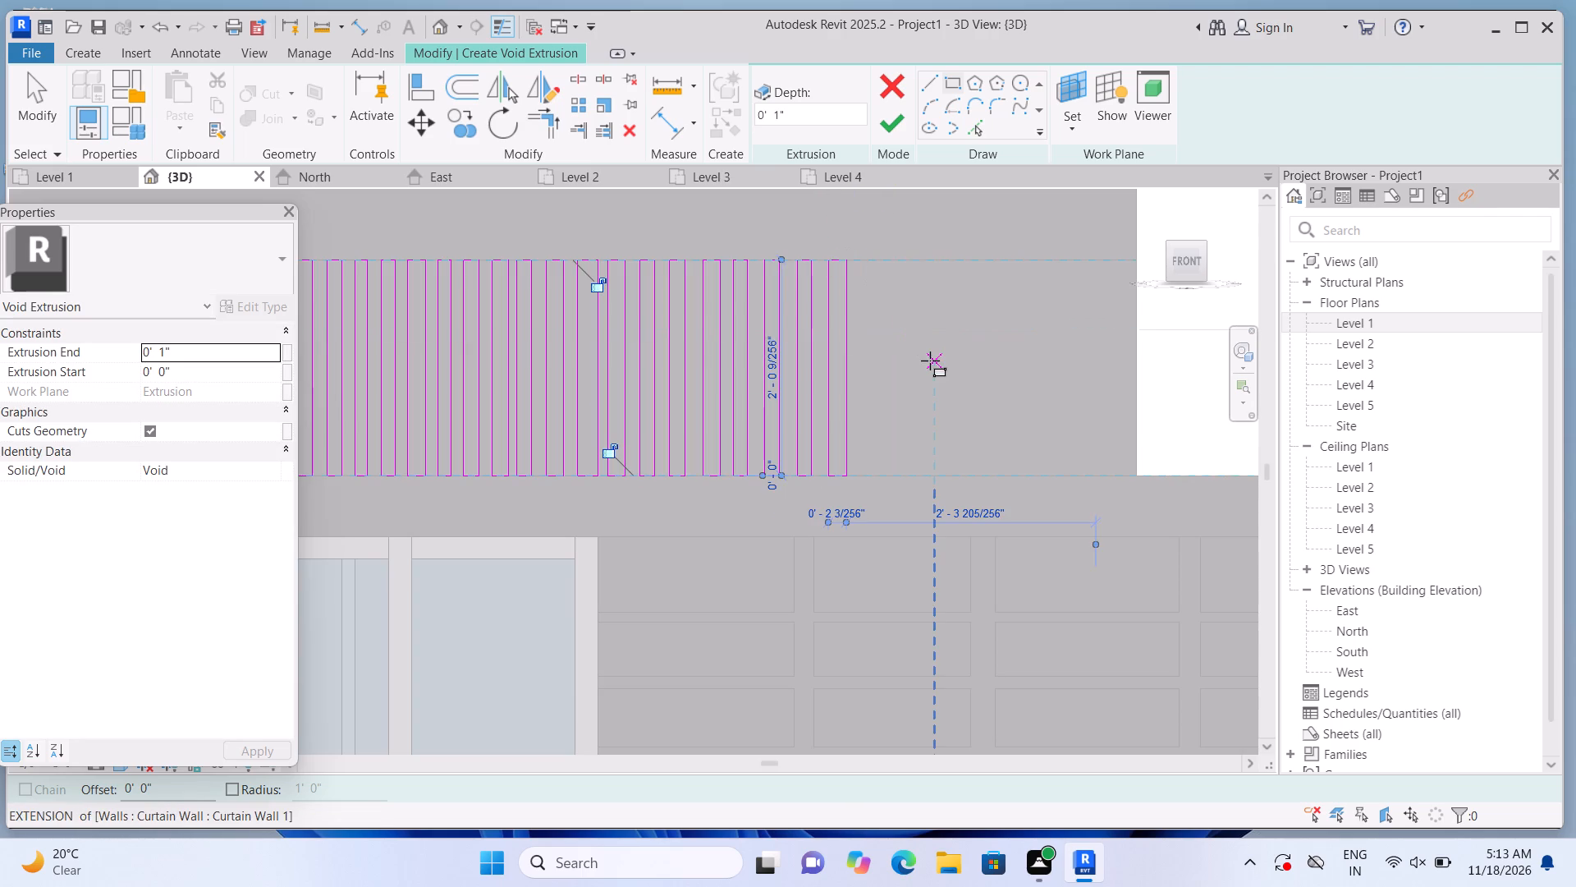
{"action": "key", "text": "Escape"}
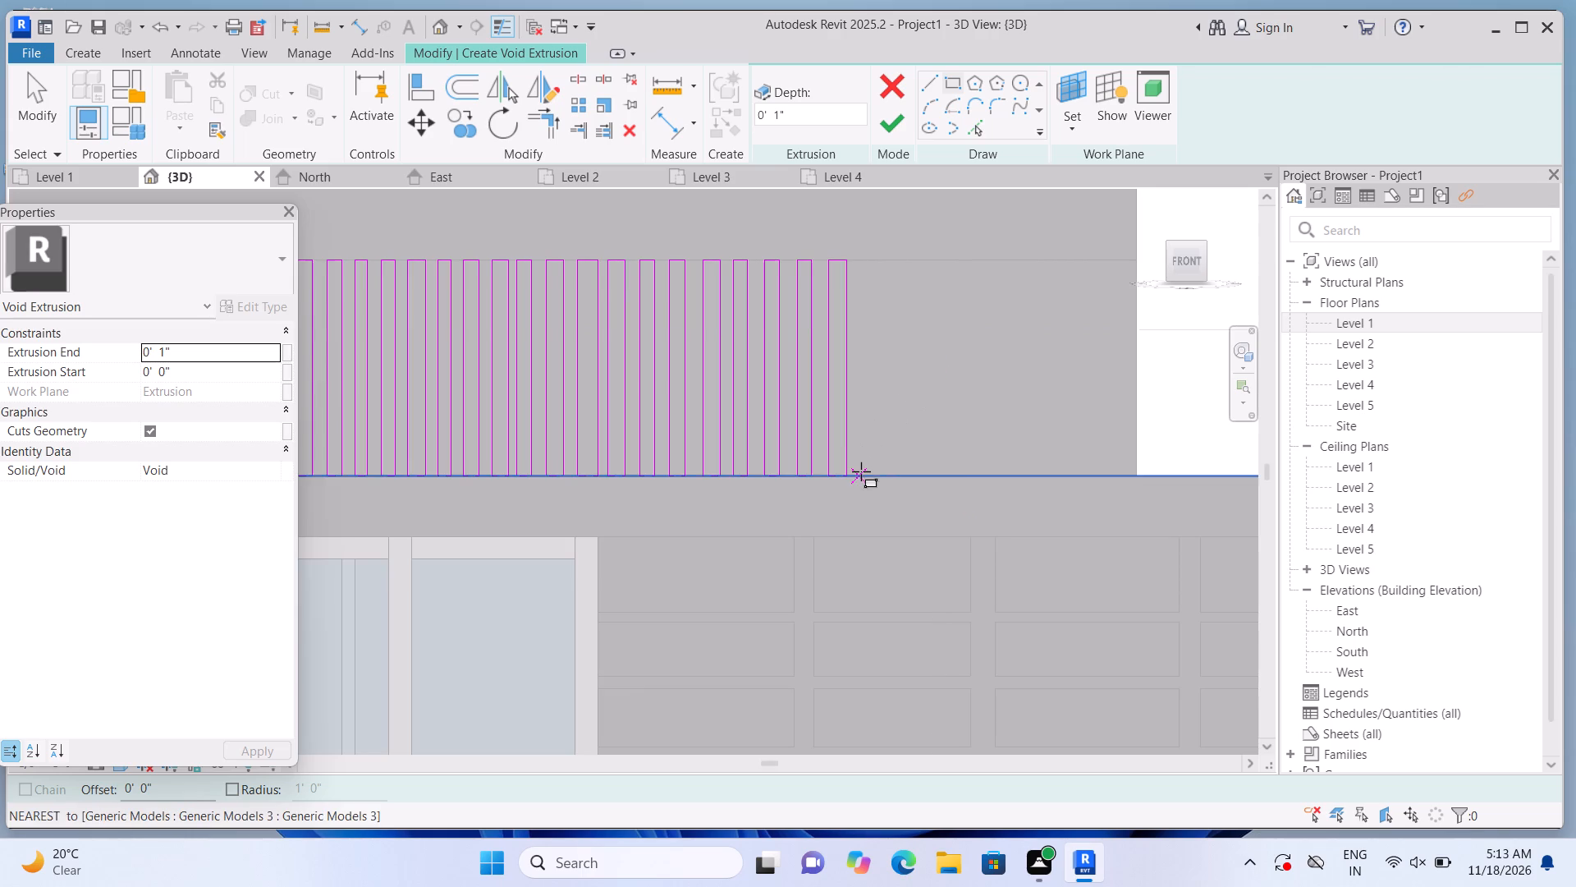
{"action": "left_click", "coordinate": [861, 471]}
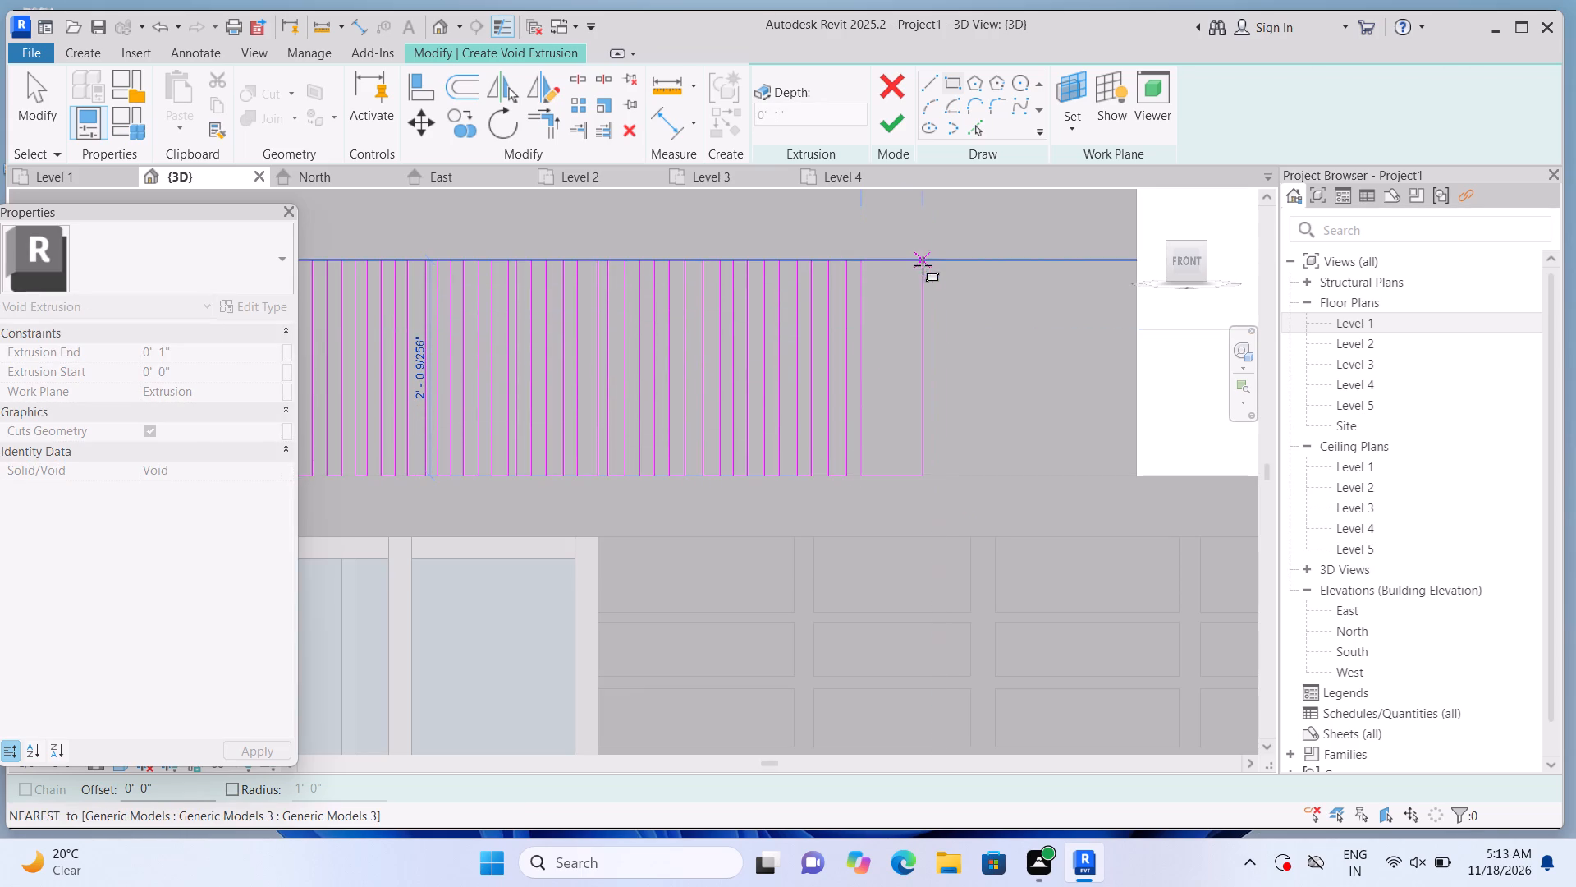
{"action": "left_click", "coordinate": [877, 268]}
{"action": "key", "text": "Escape"}
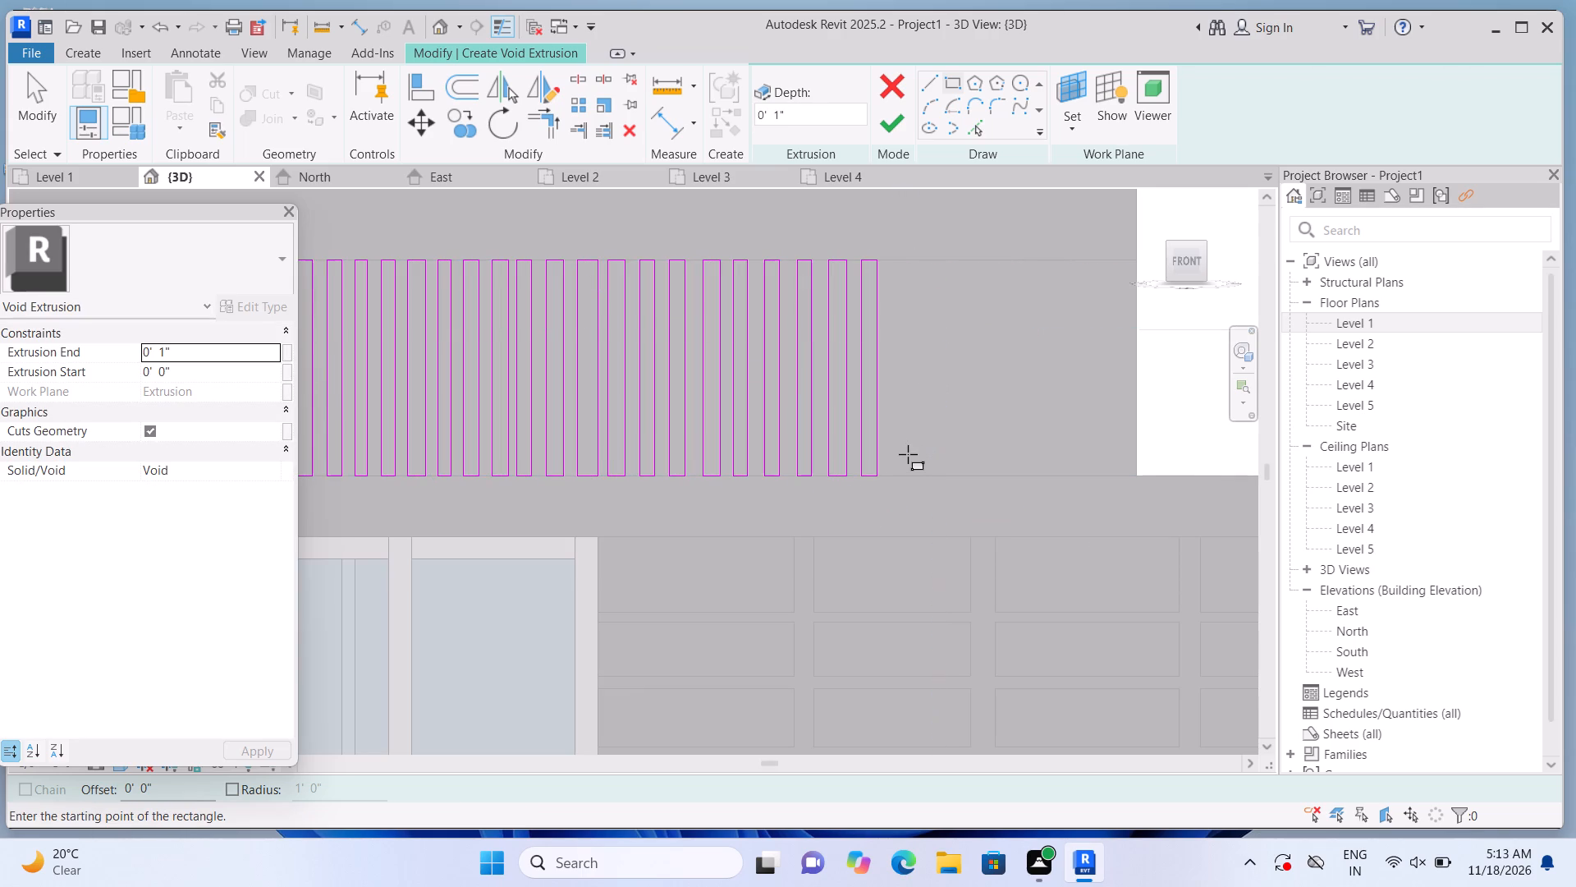
{"action": "left_click", "coordinate": [898, 467]}
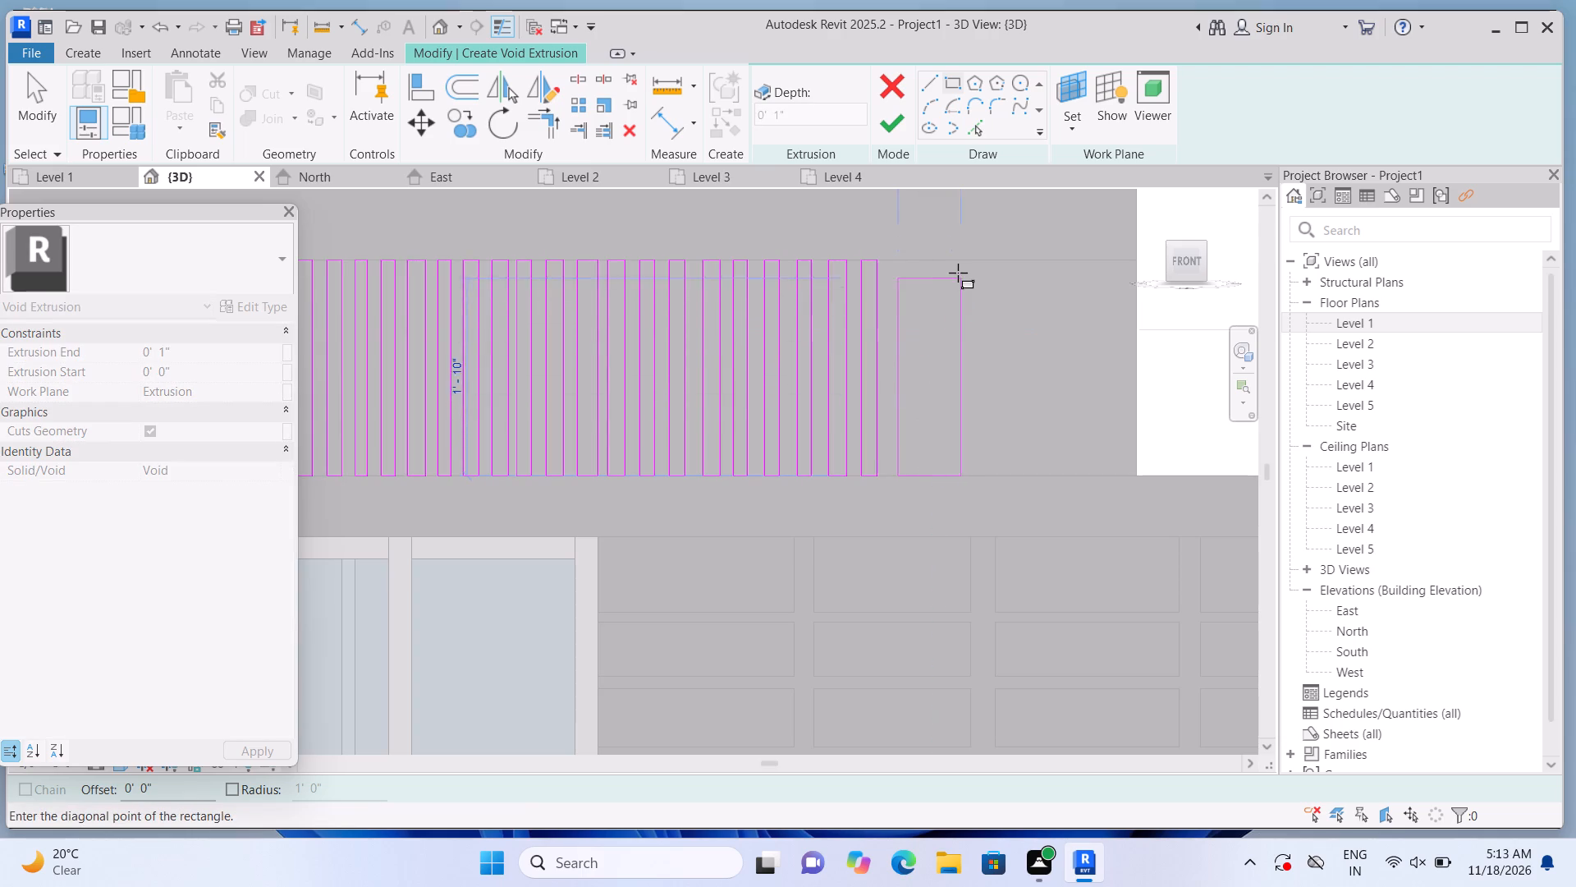
{"action": "left_click", "coordinate": [914, 264]}
{"action": "key", "text": "Escape"}
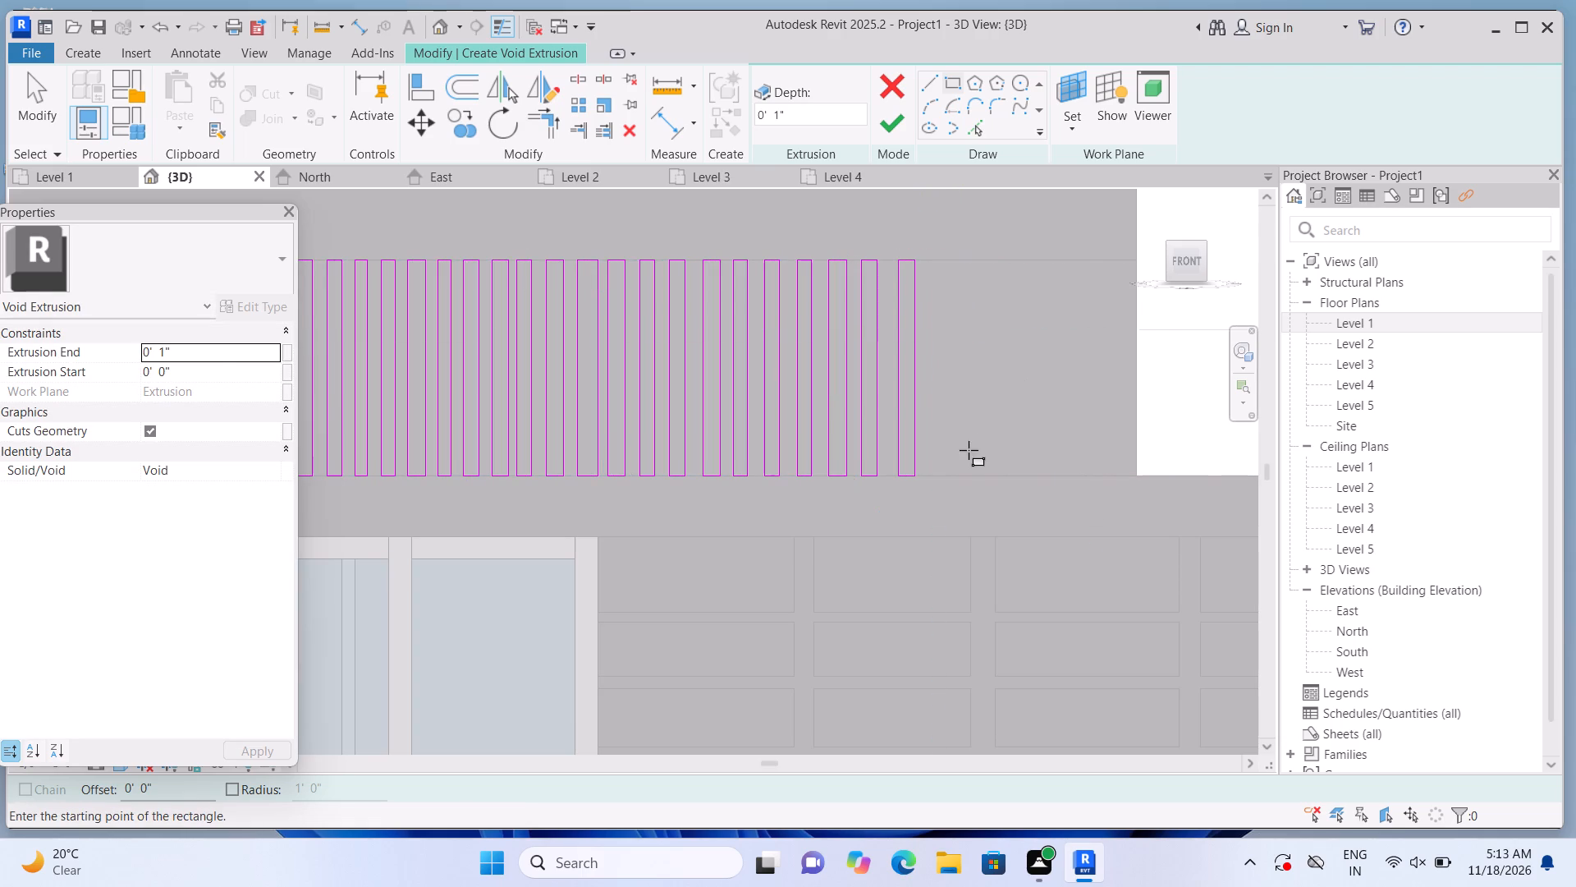
{"action": "left_click", "coordinate": [929, 469]}
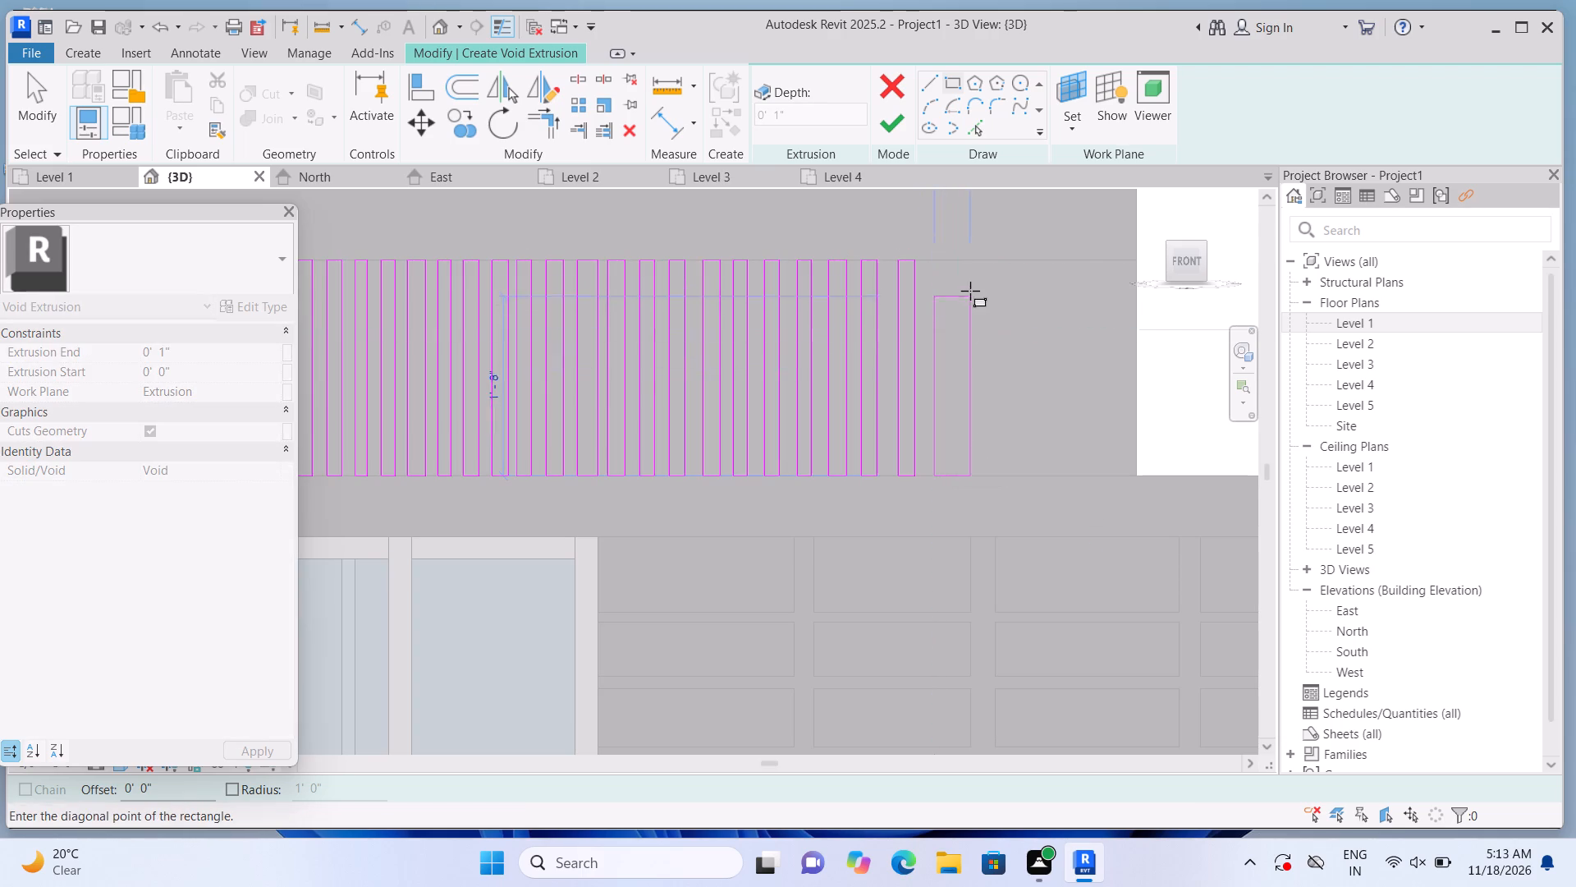
{"action": "left_click", "coordinate": [947, 269]}
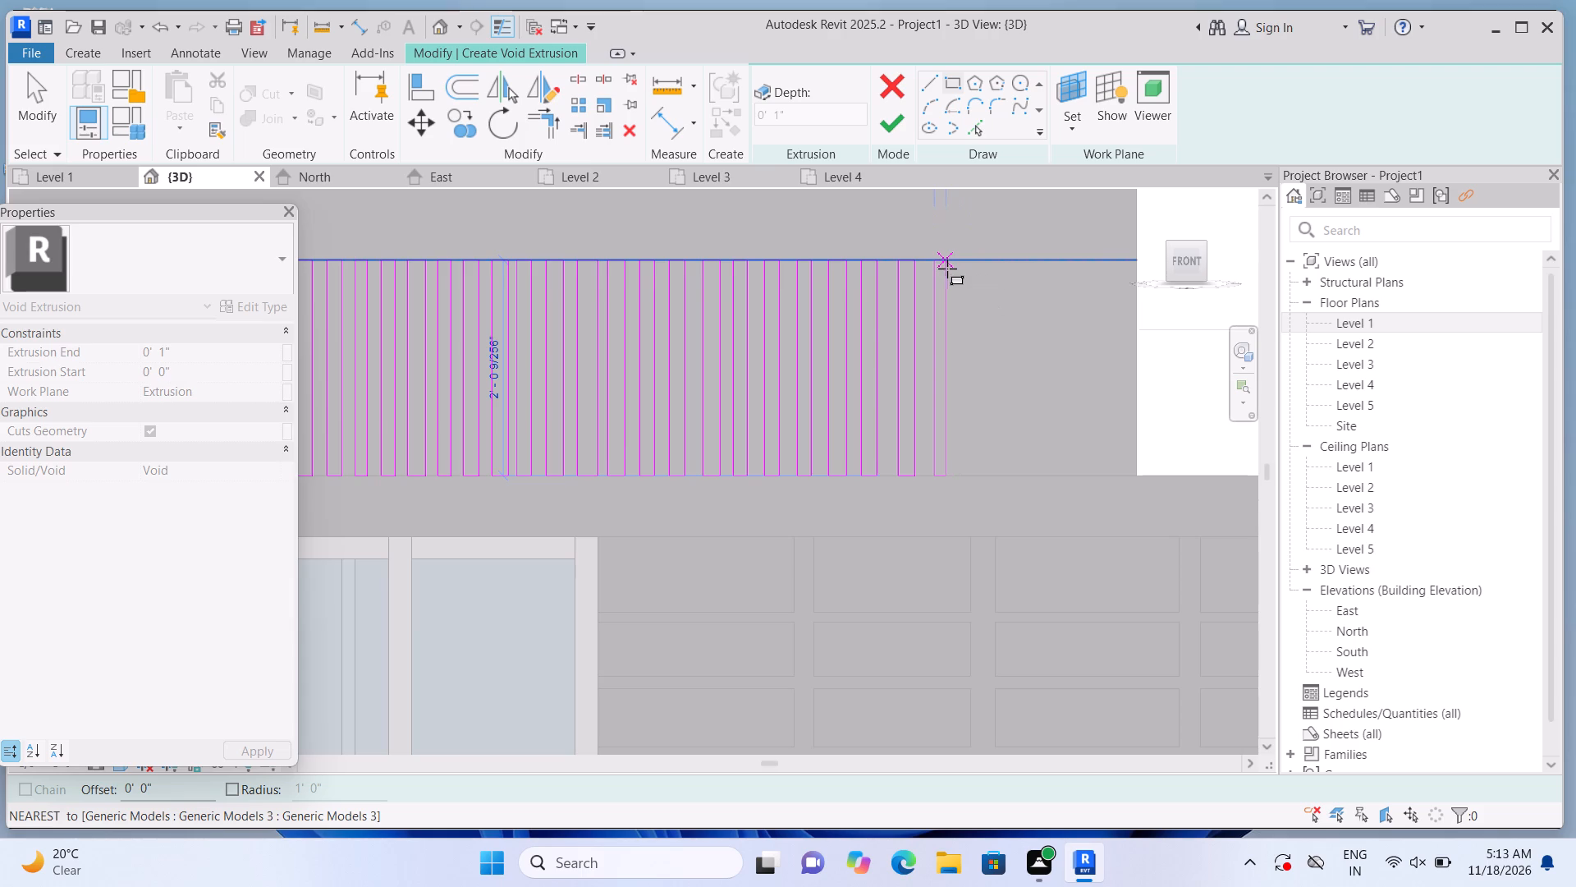
{"action": "key", "text": "Escape"}
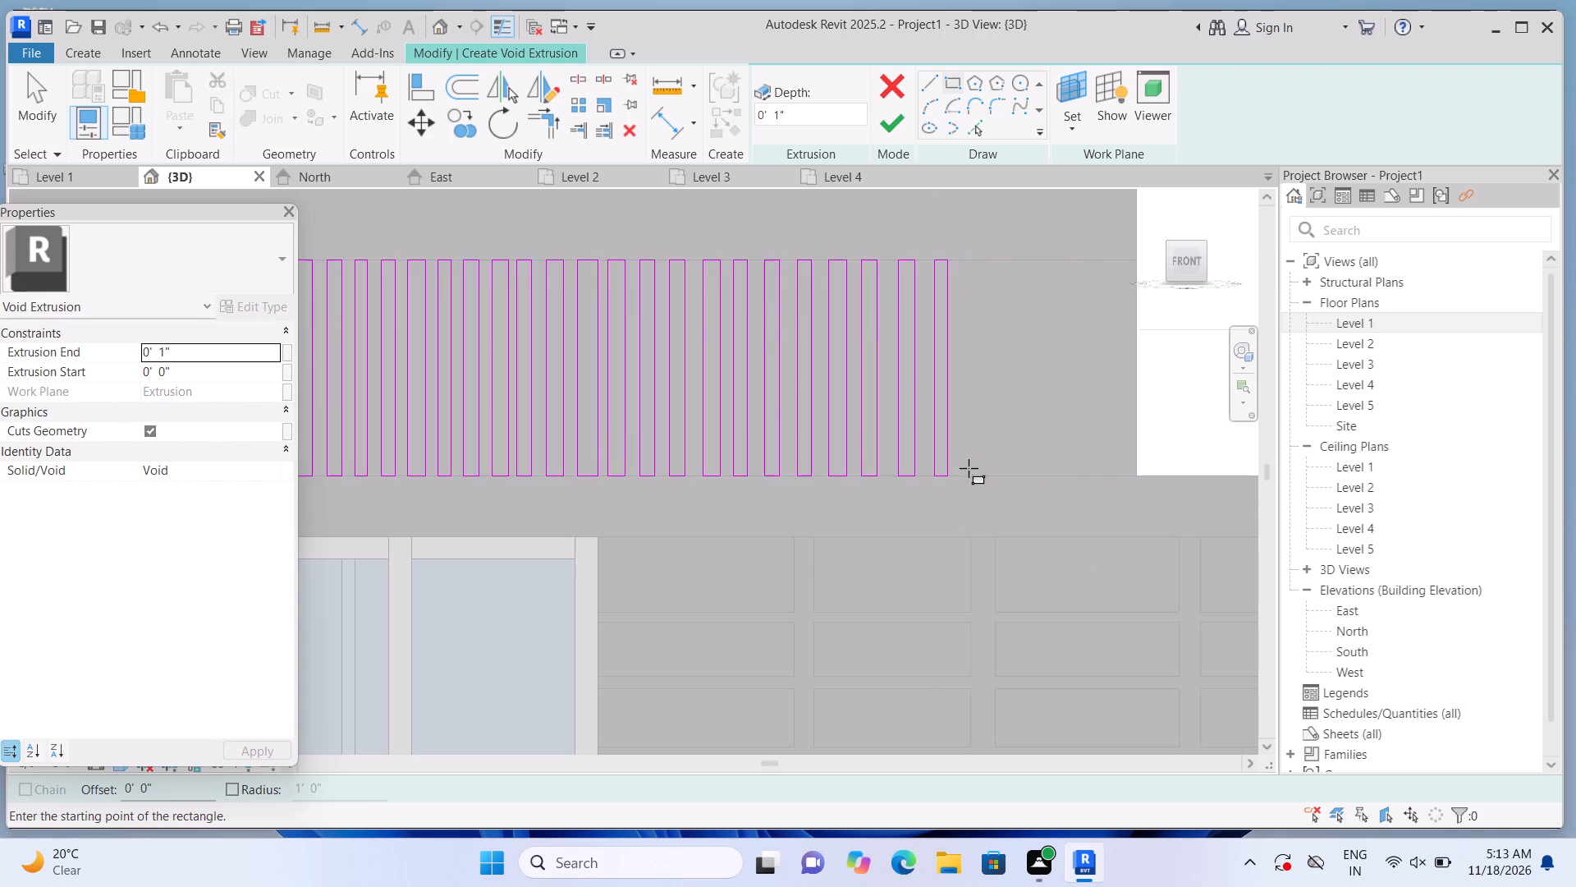
Add four more narrow vertical rectangles about 2' tall, from the gap between the second and third panel columns to above the third column.
{"action": "left_click", "coordinate": [969, 469]}
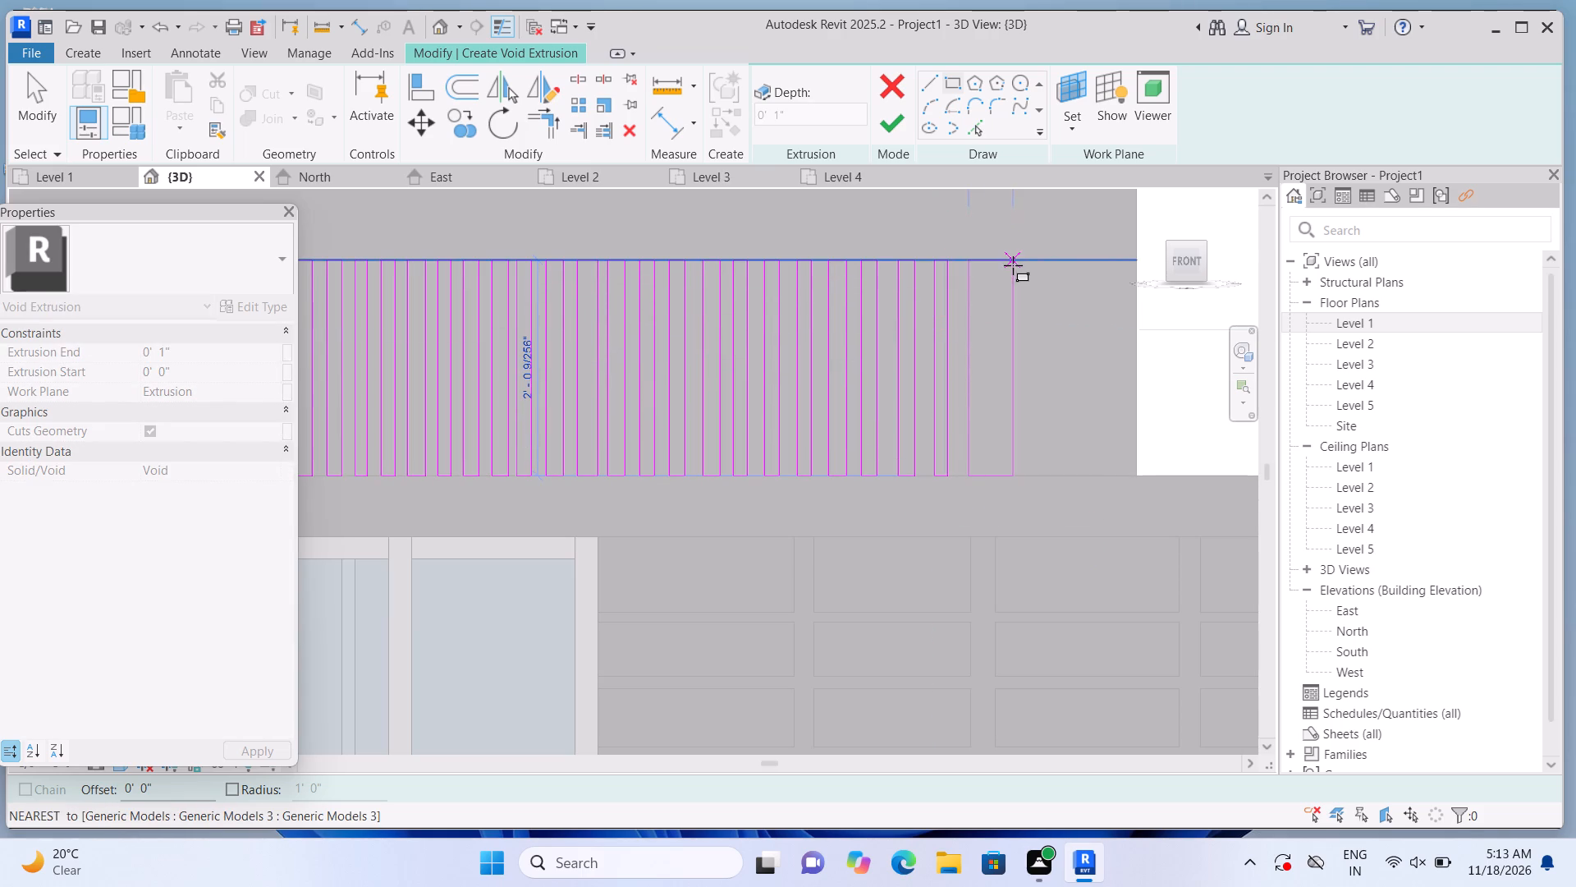
{"action": "left_click", "coordinate": [981, 265]}
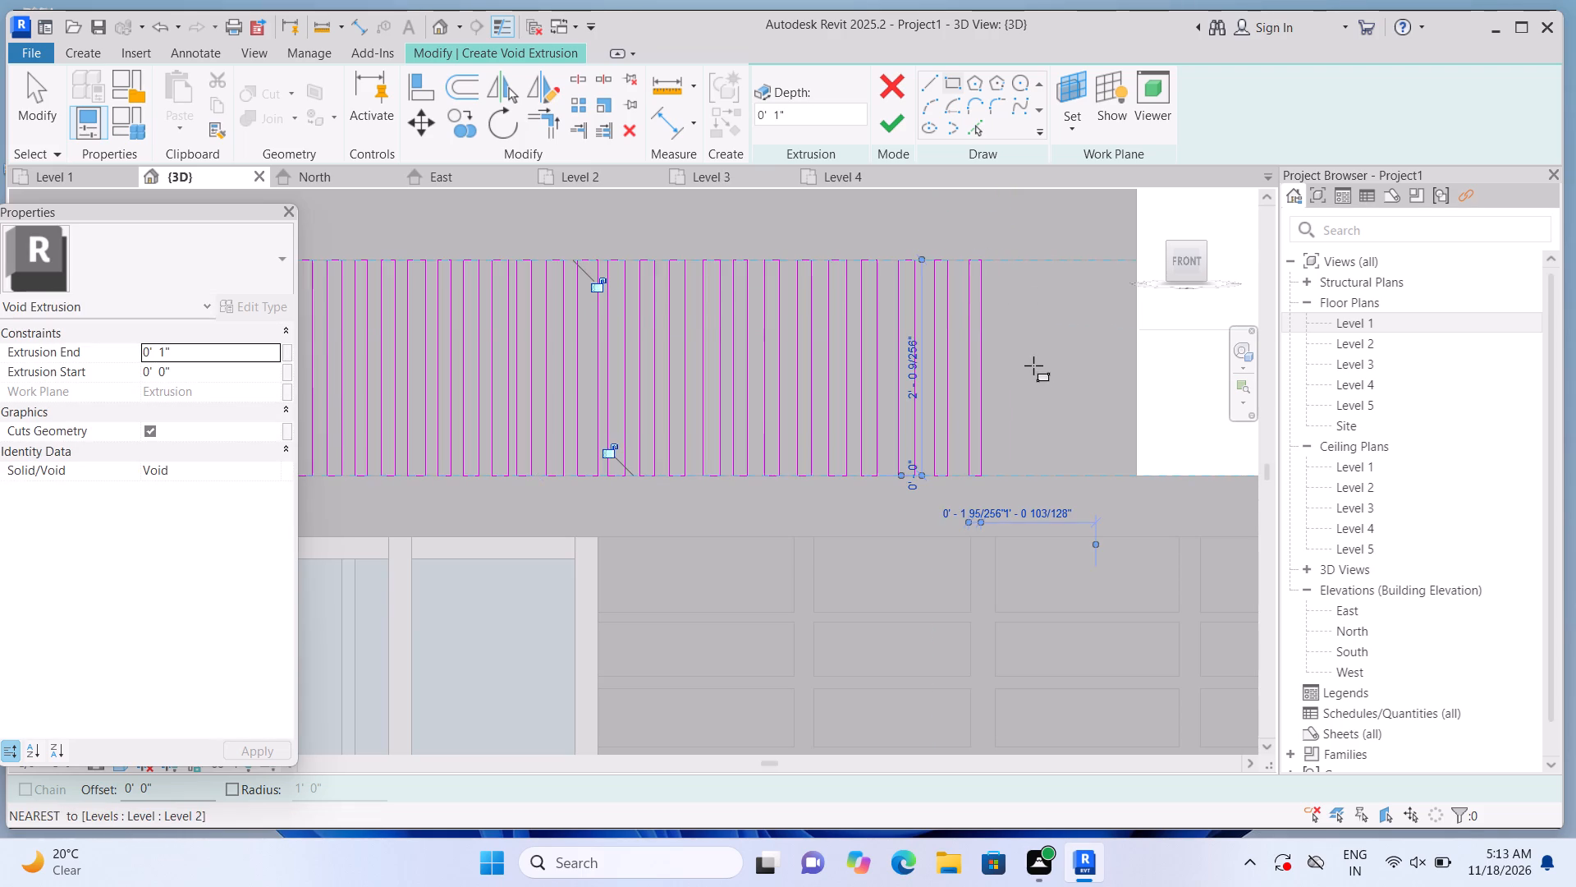
{"action": "key", "text": "Escape"}
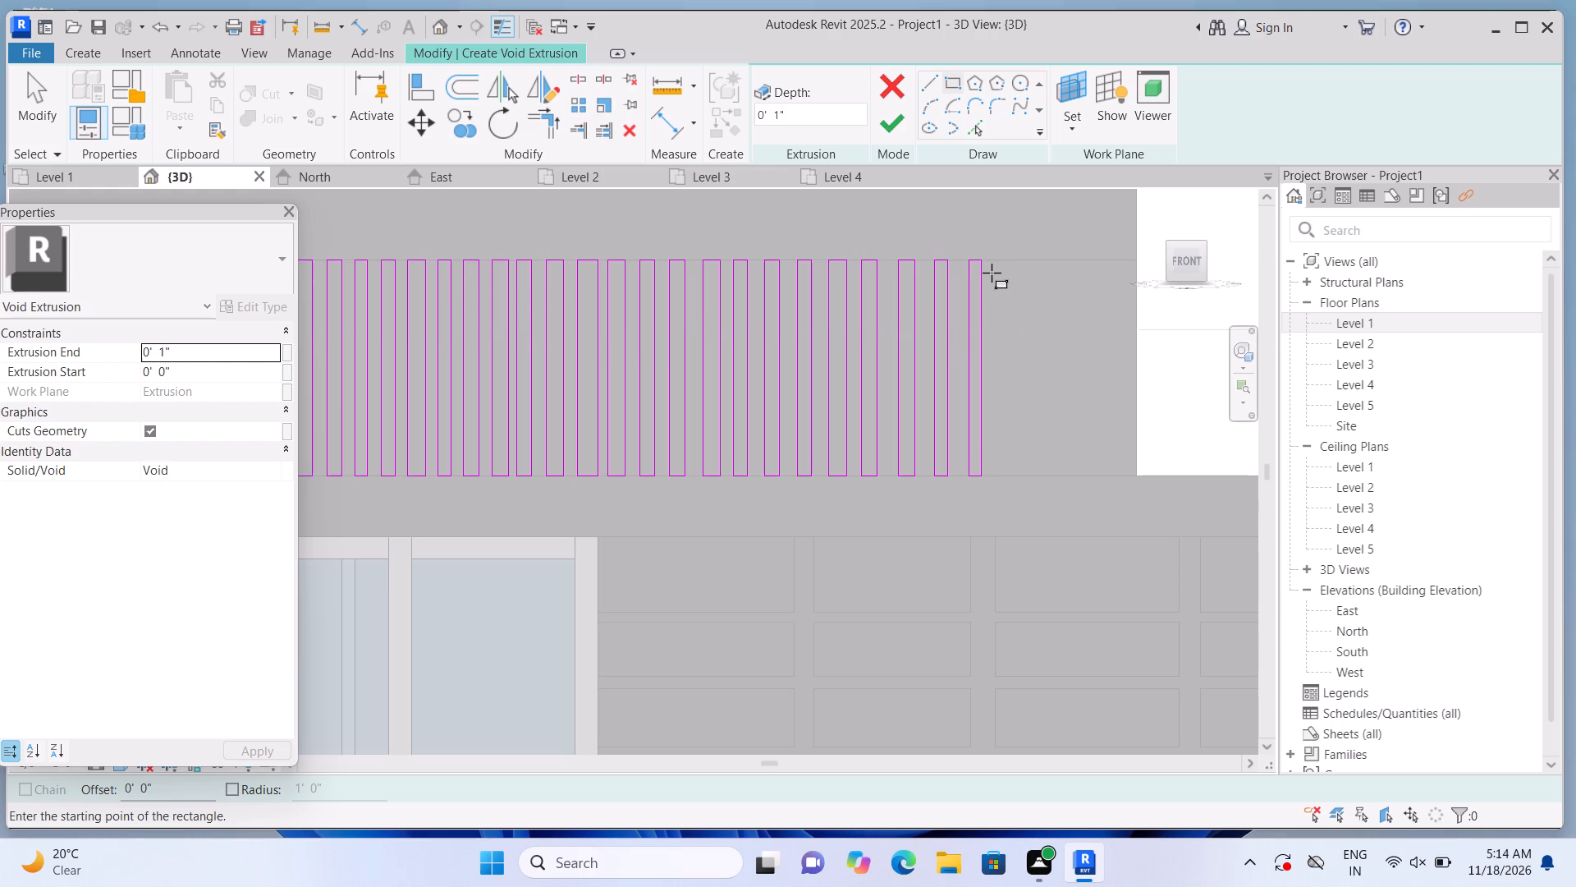
{"action": "left_click", "coordinate": [992, 265]}
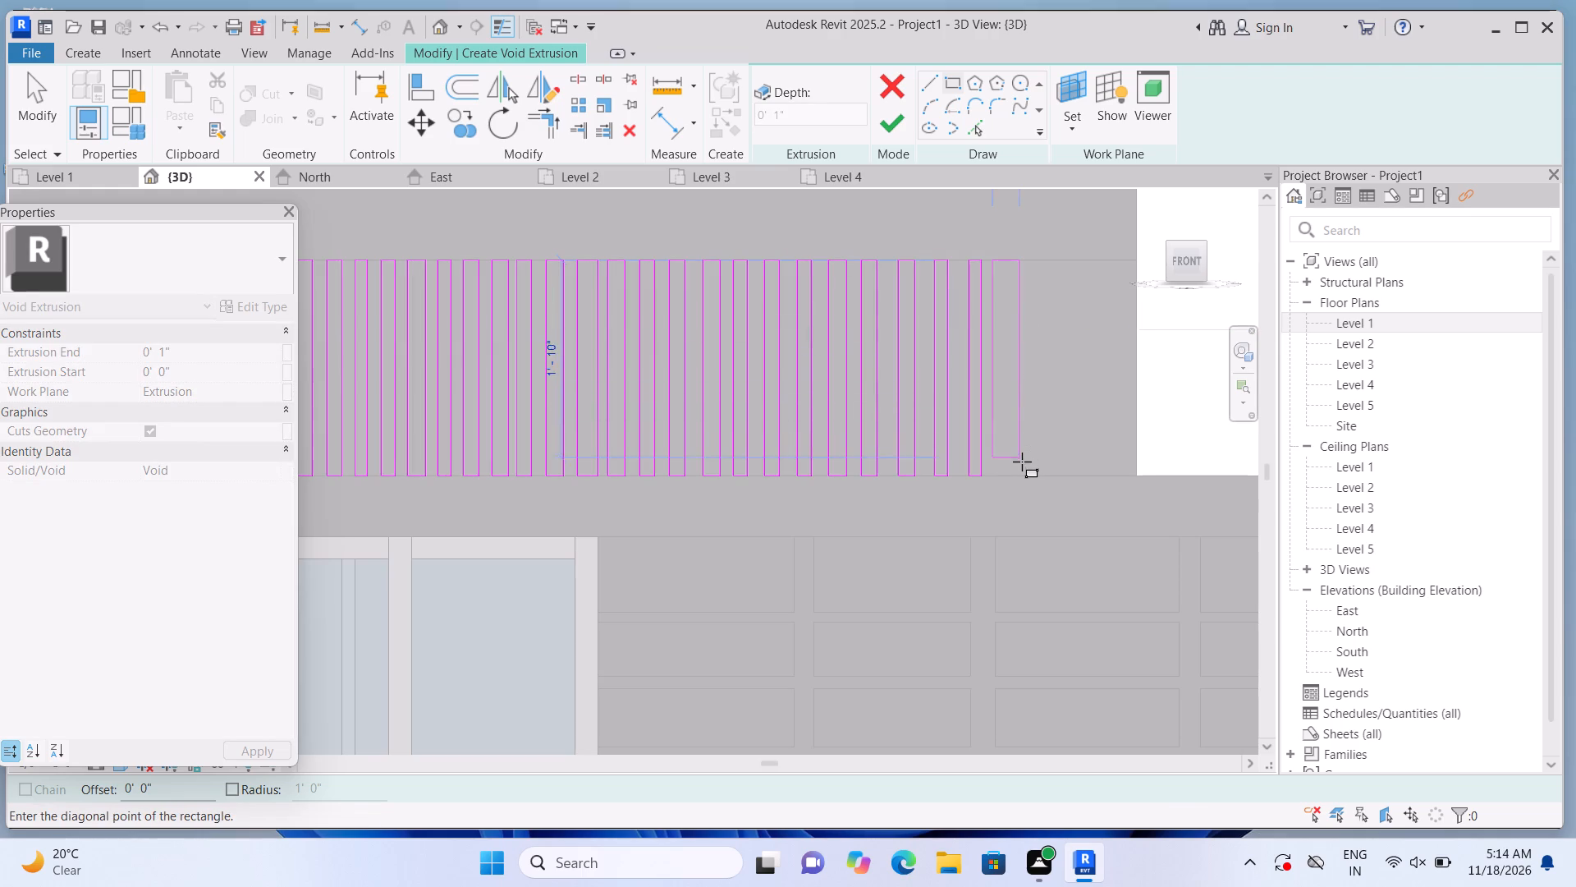
{"action": "left_click", "coordinate": [1009, 471]}
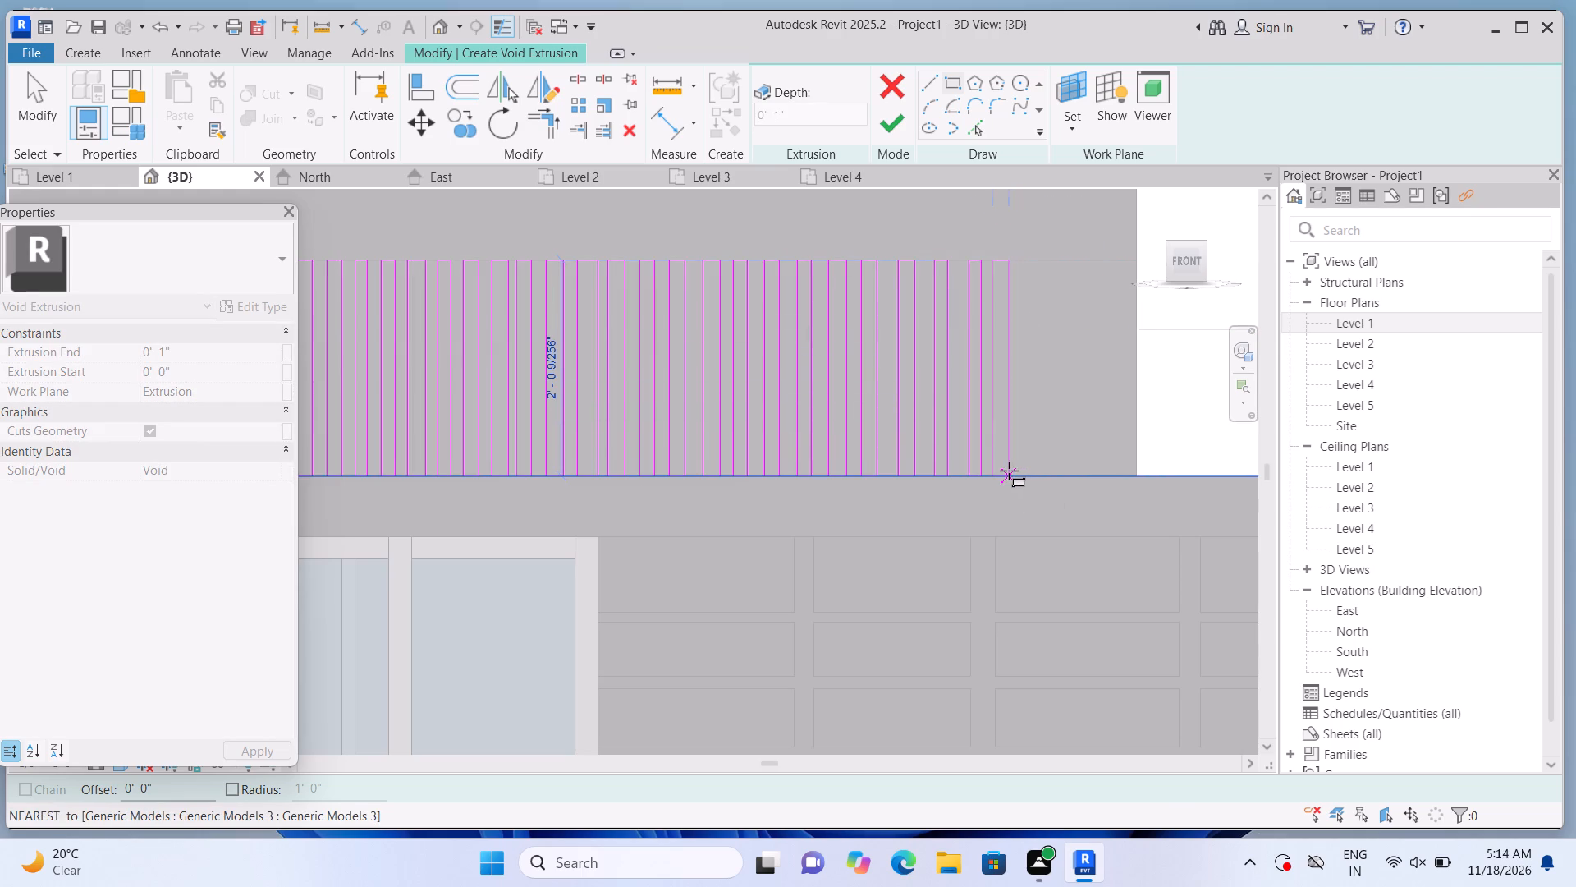
{"action": "key", "text": "Escape"}
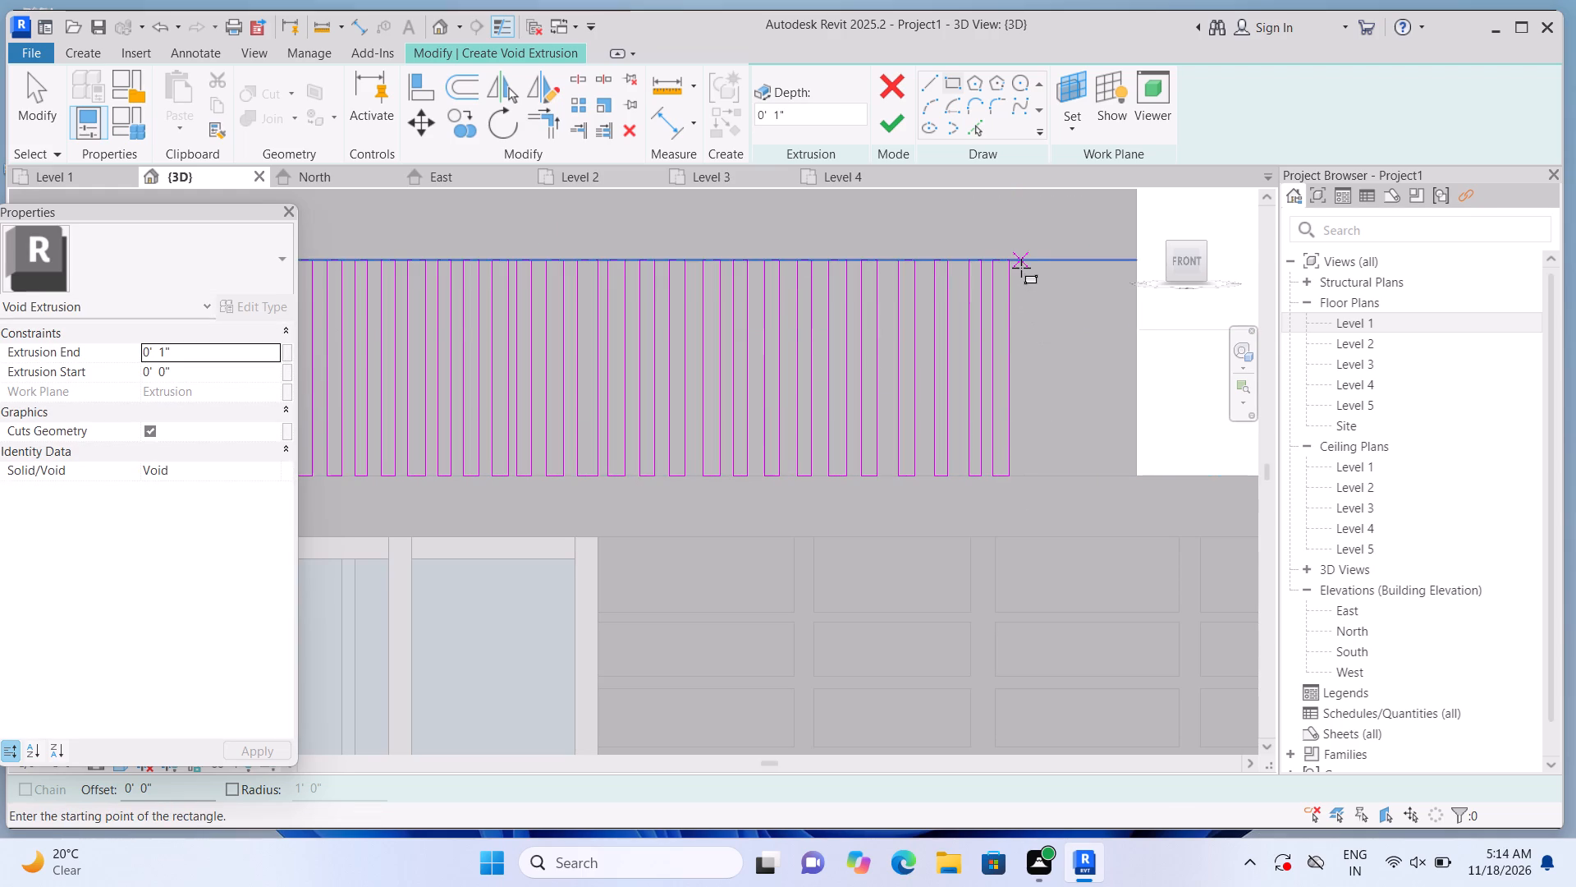
{"action": "left_click", "coordinate": [1021, 268]}
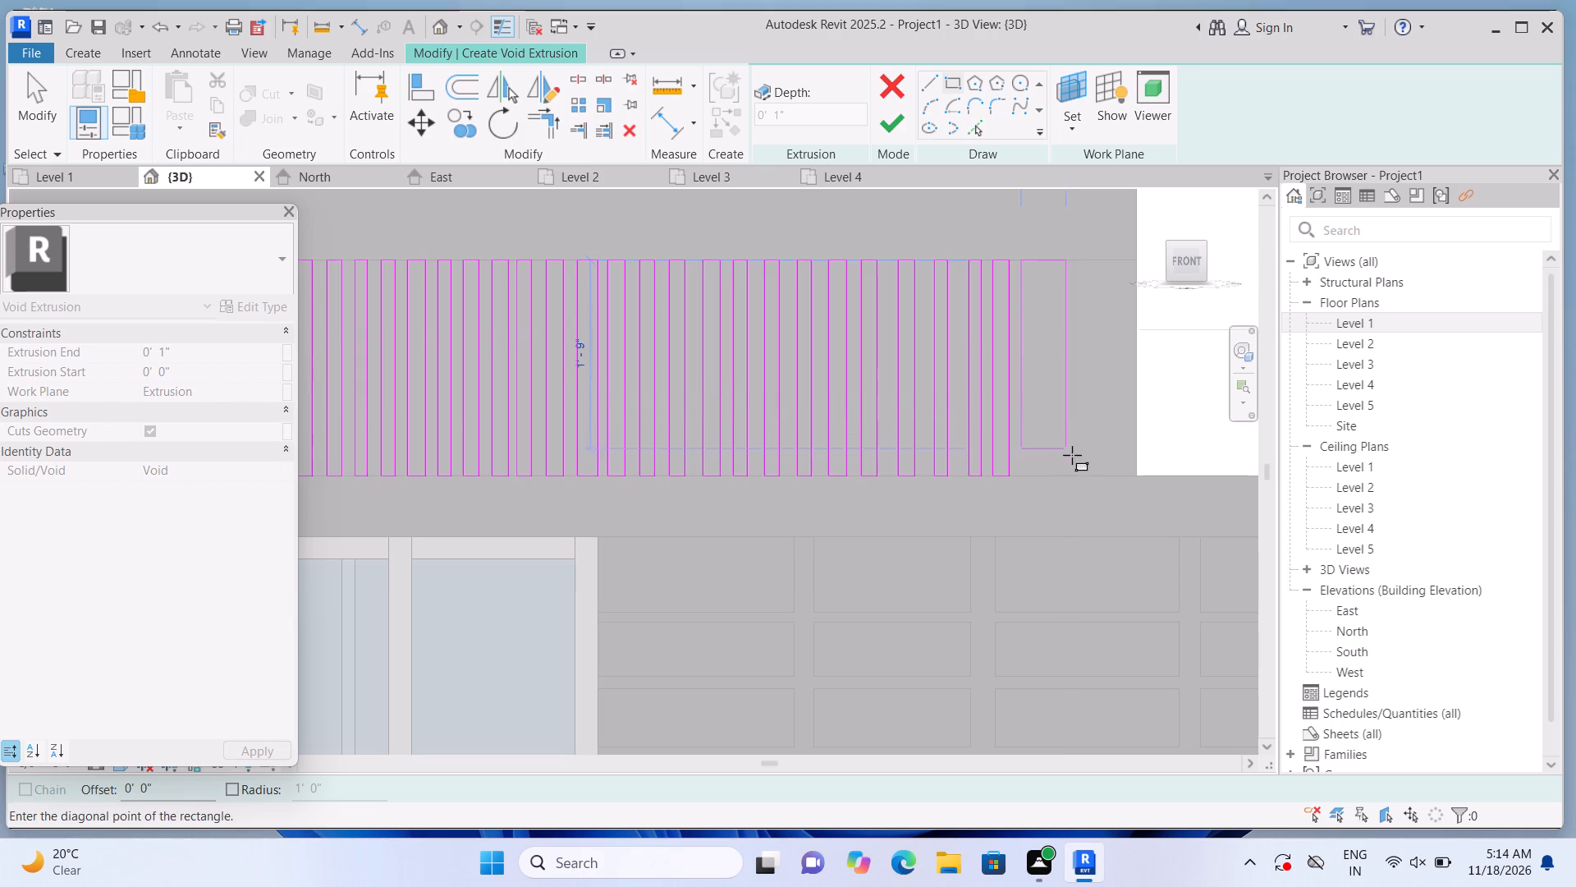
{"action": "left_click", "coordinate": [1038, 476]}
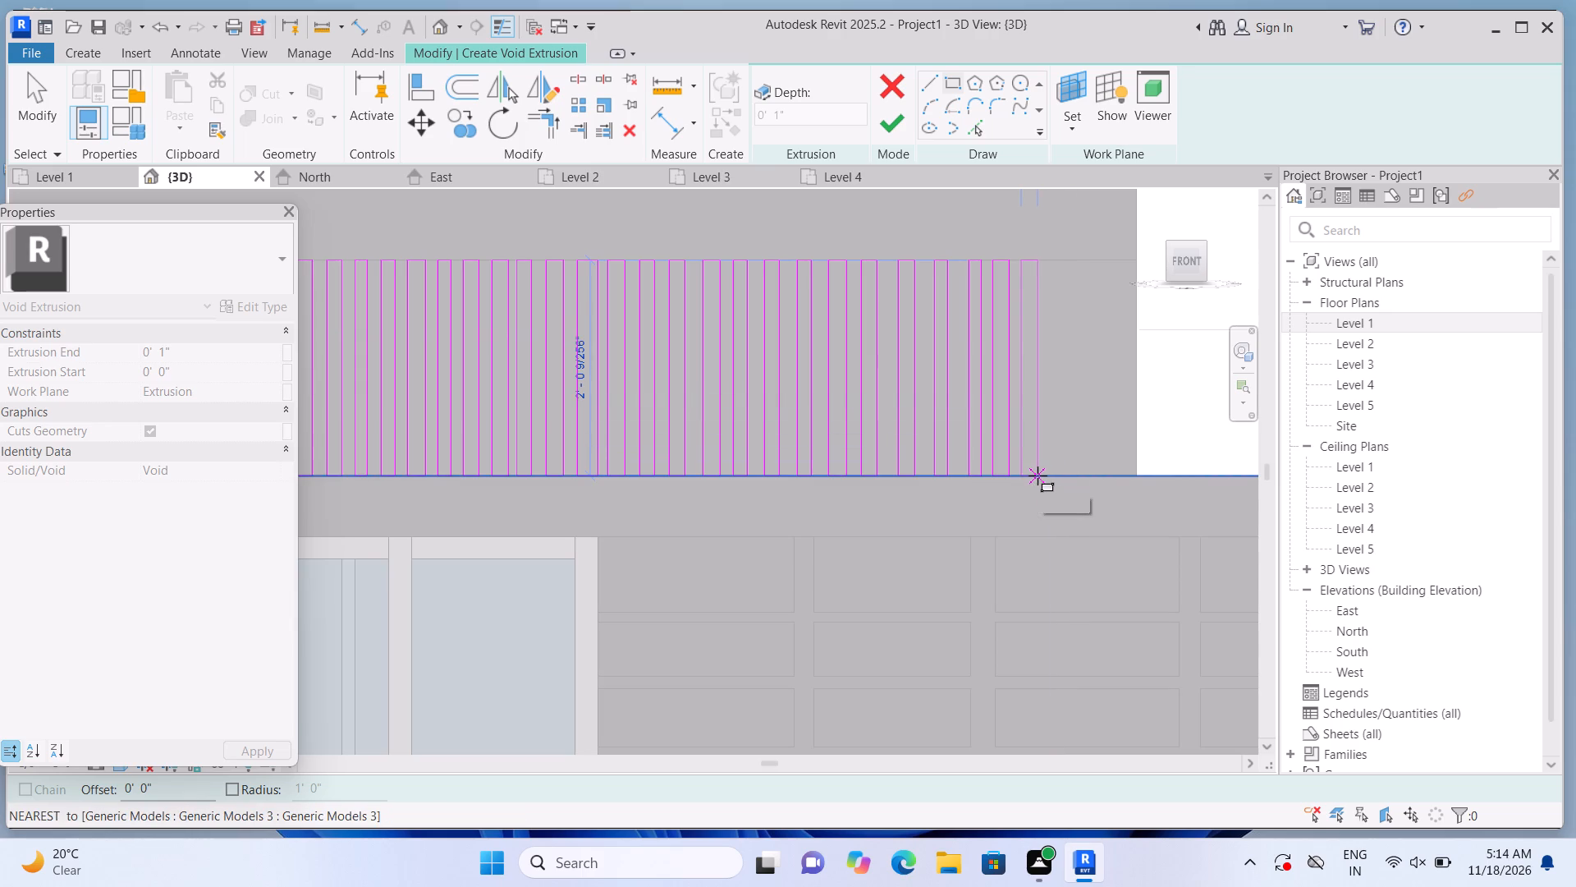
{"action": "key", "text": "Escape"}
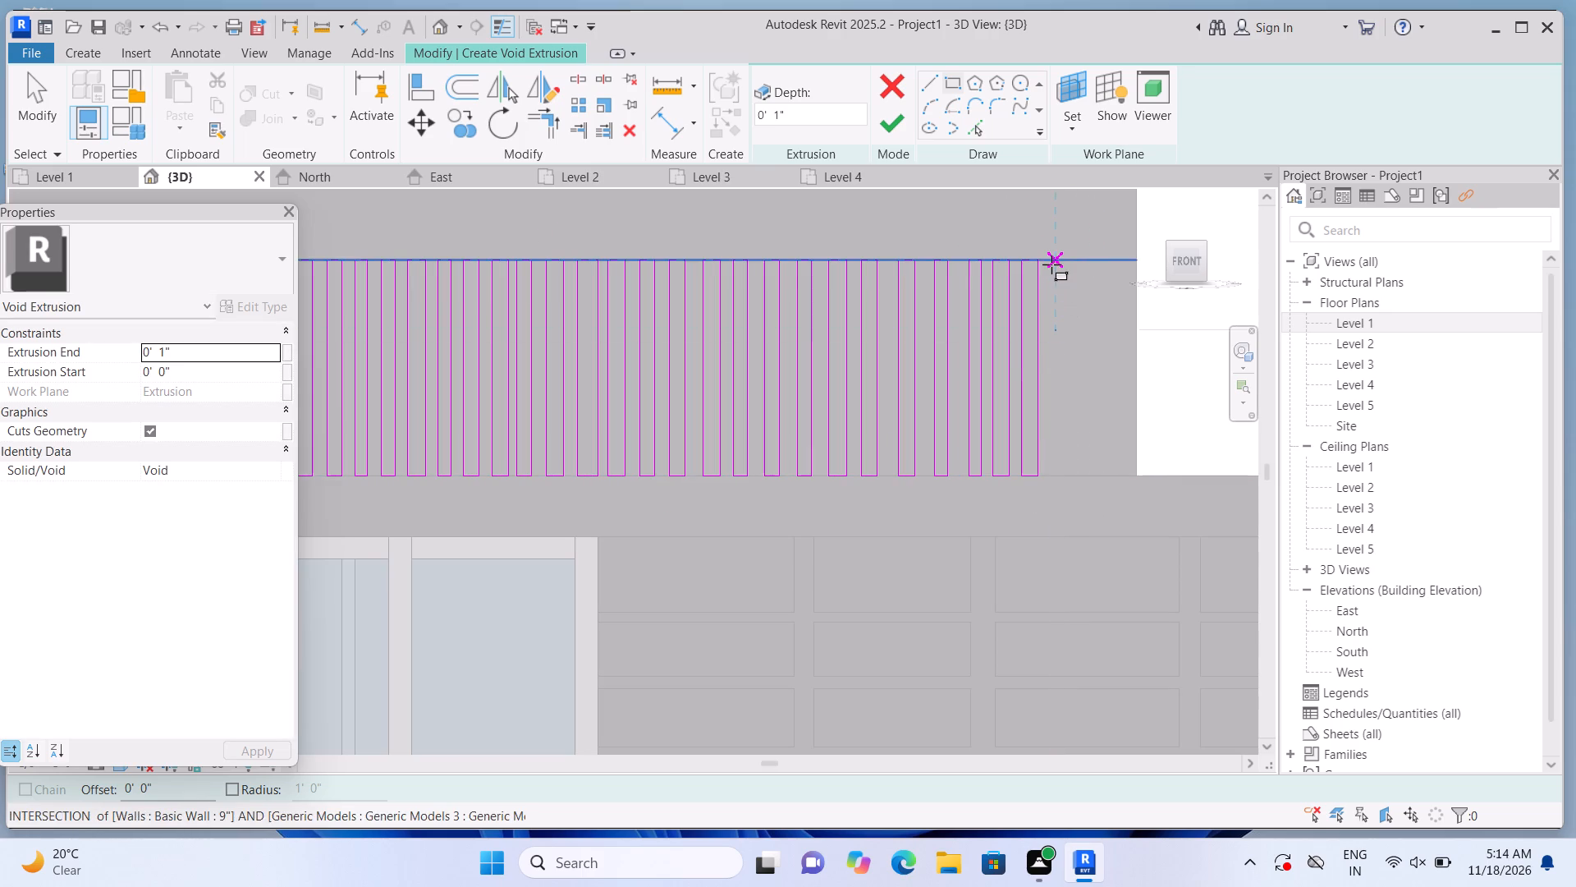
{"action": "left_click", "coordinate": [1051, 263]}
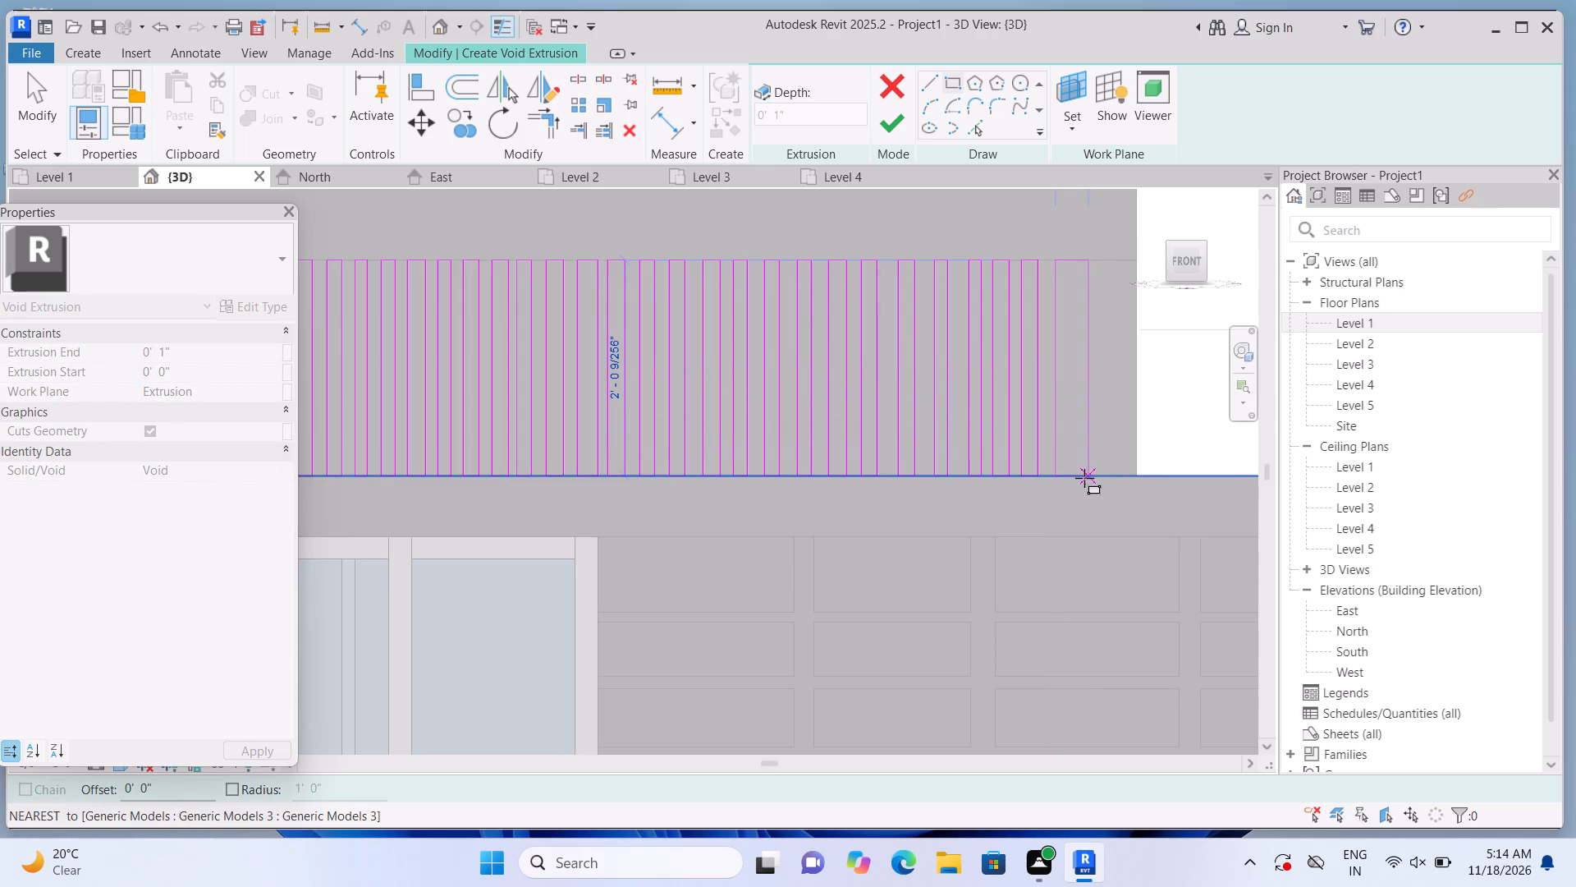
{"action": "left_click", "coordinate": [1072, 480]}
{"action": "key", "text": "Escape"}
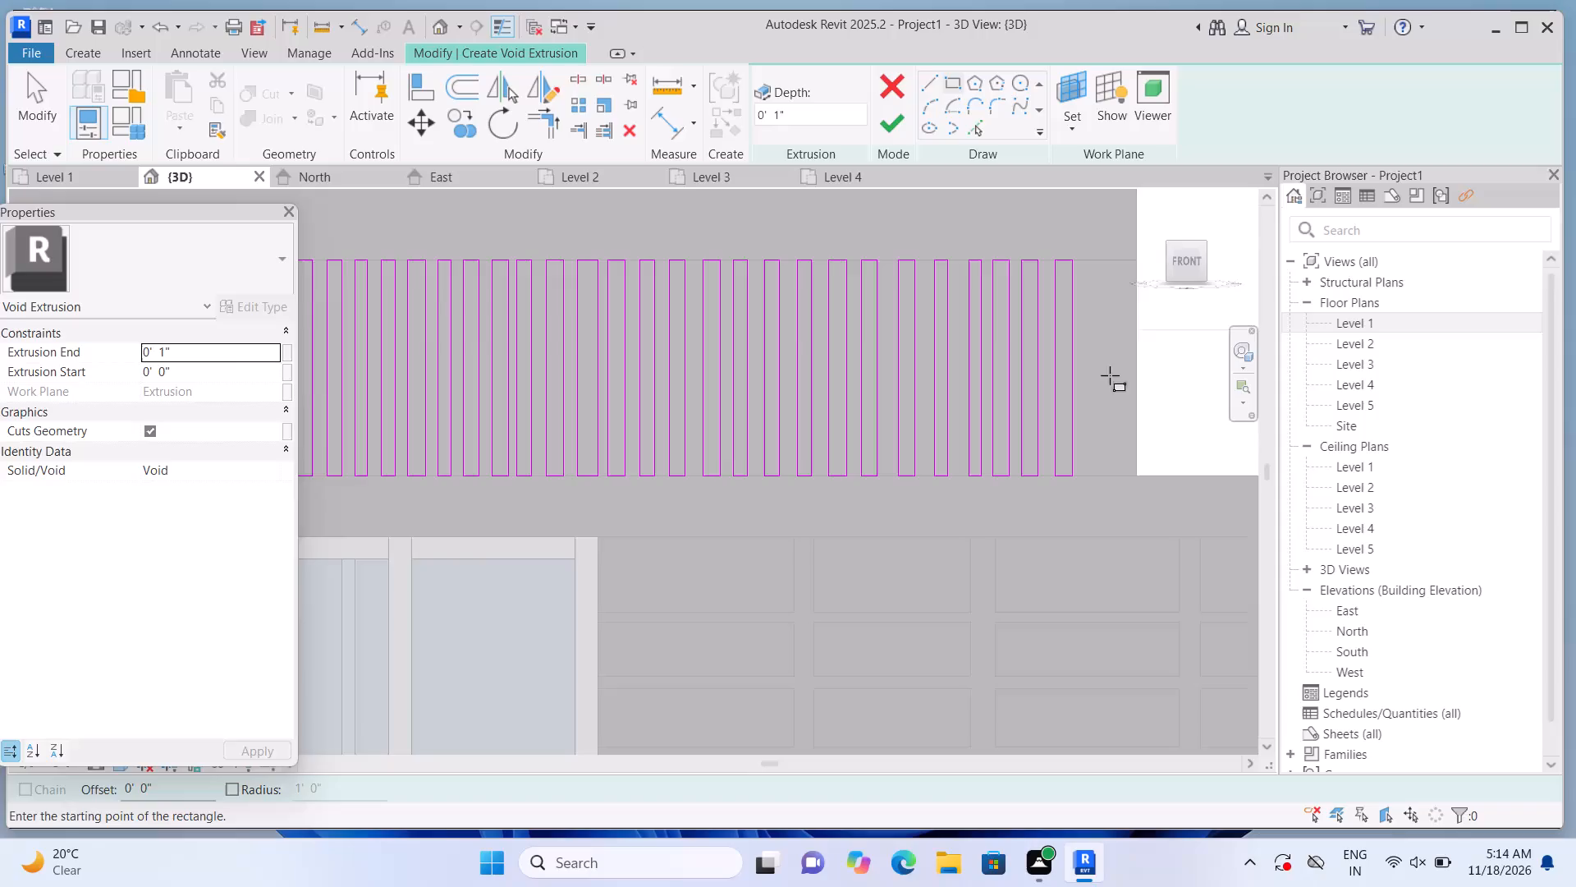
Complete the row with two narrow vertical rectangles about 2' tall, the last one close to the facade's right edge.
{"action": "left_click", "coordinate": [1092, 265]}
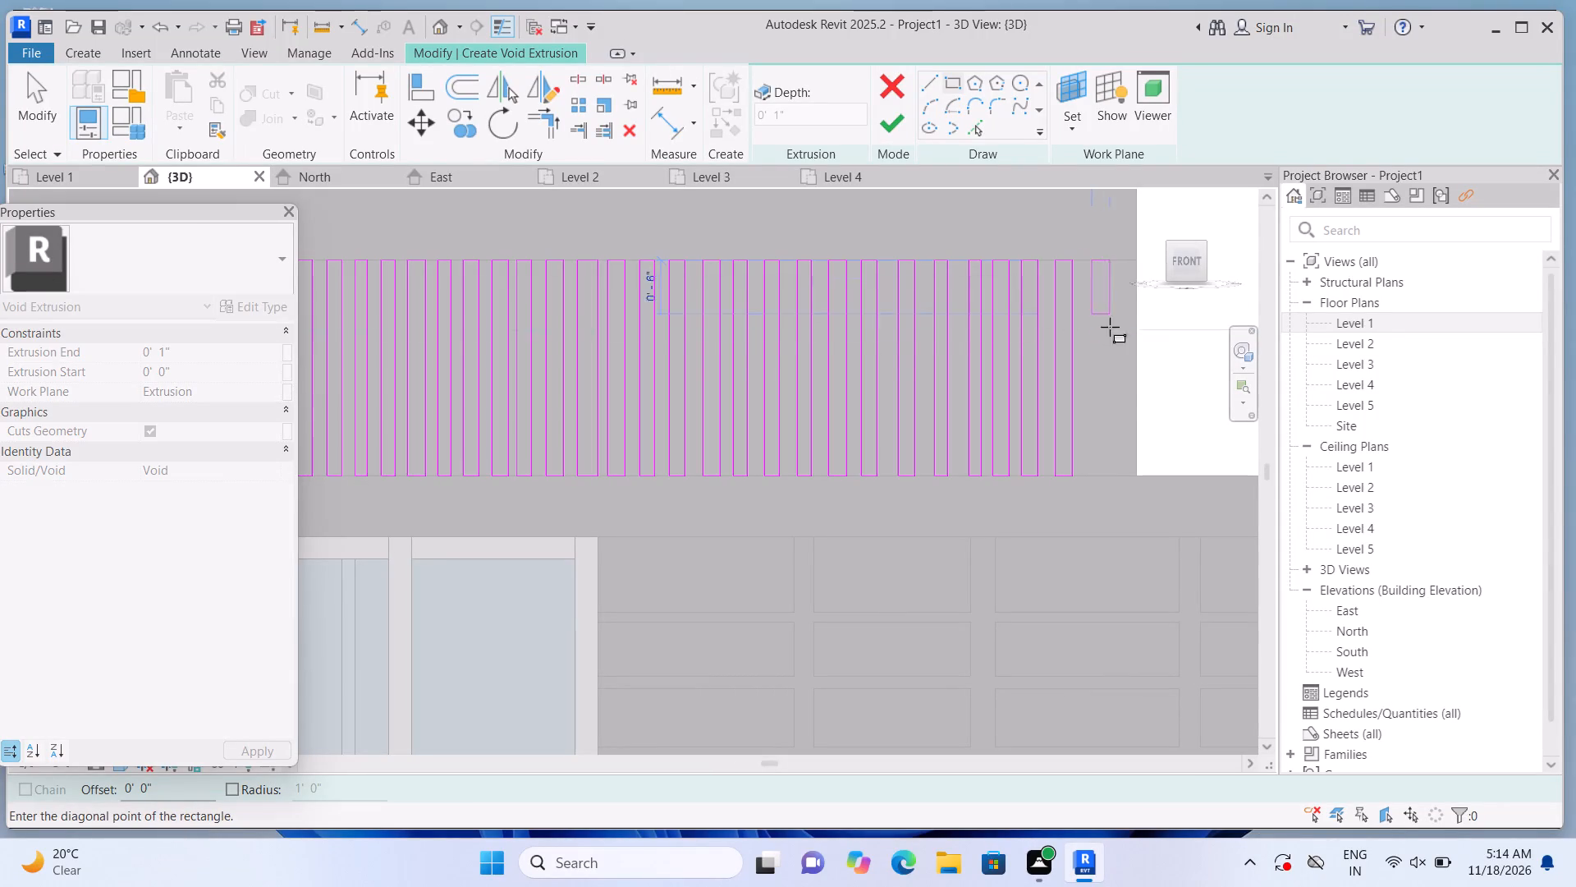
{"action": "left_click", "coordinate": [1108, 475]}
{"action": "key", "text": "Escape"}
{"action": "scroll", "coordinate": [1115, 472], "scroll_direction": "down", "scroll_amount": 1}
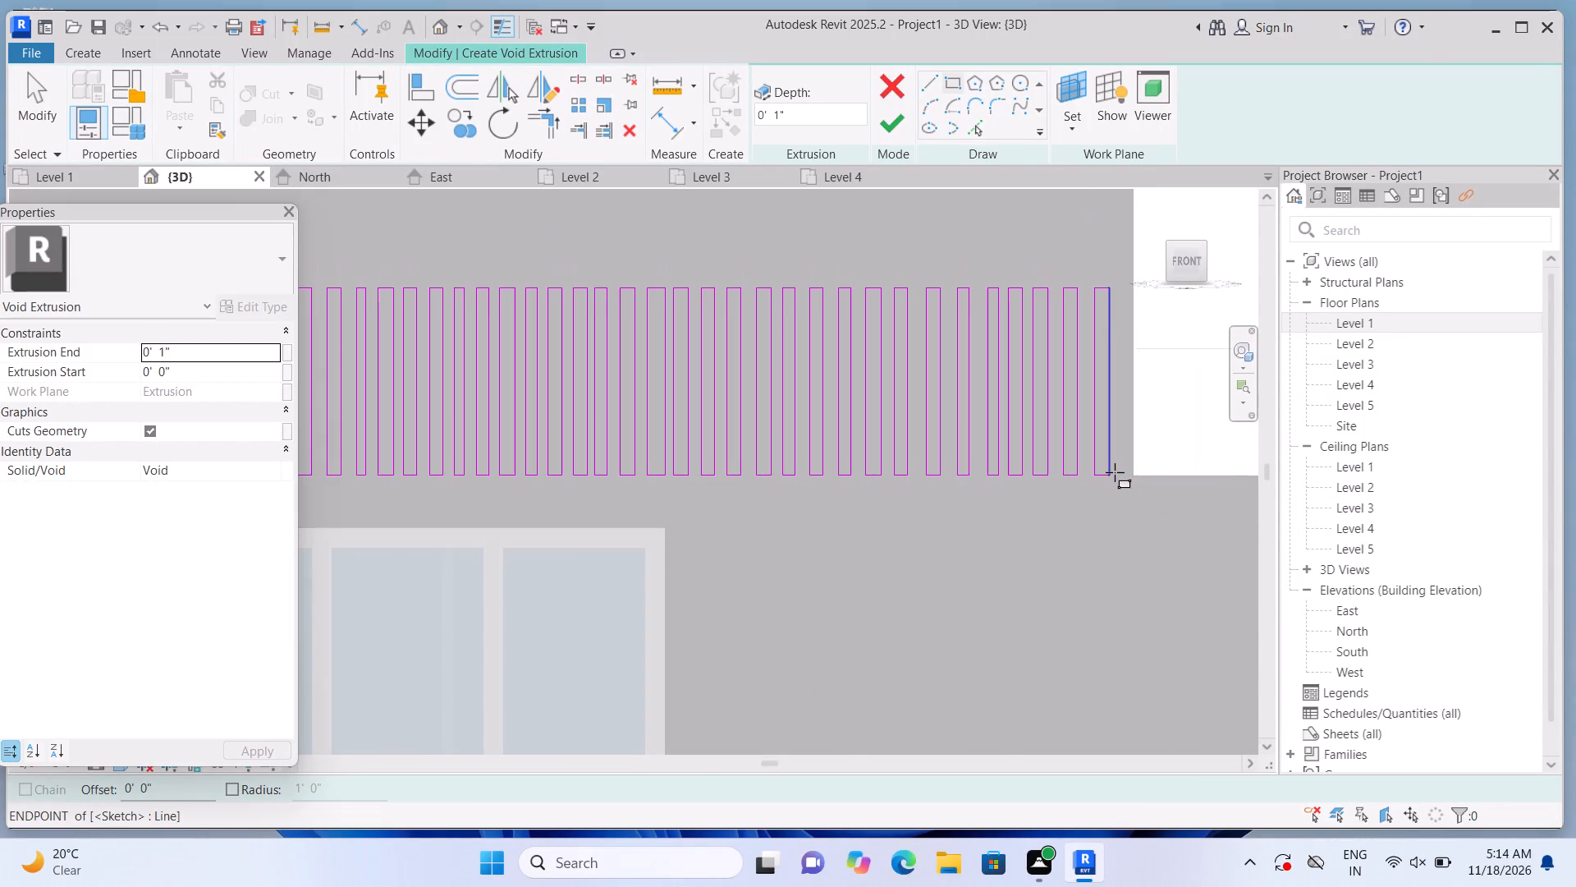
{"action": "scroll", "coordinate": [1125, 363], "scroll_direction": "up", "scroll_amount": 6}
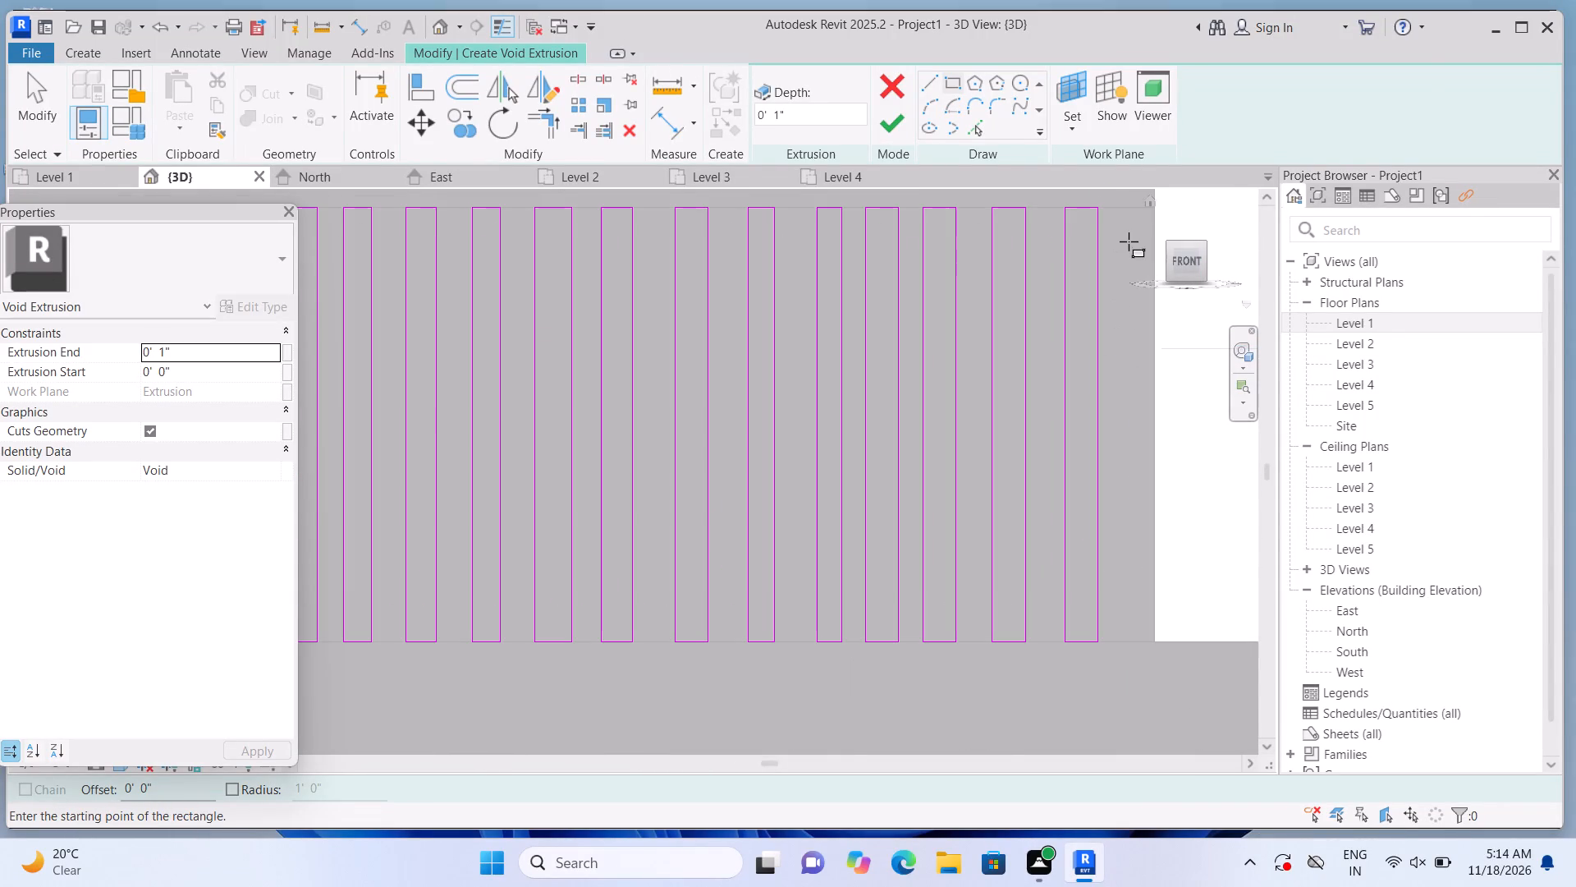
{"action": "left_click", "coordinate": [1138, 208]}
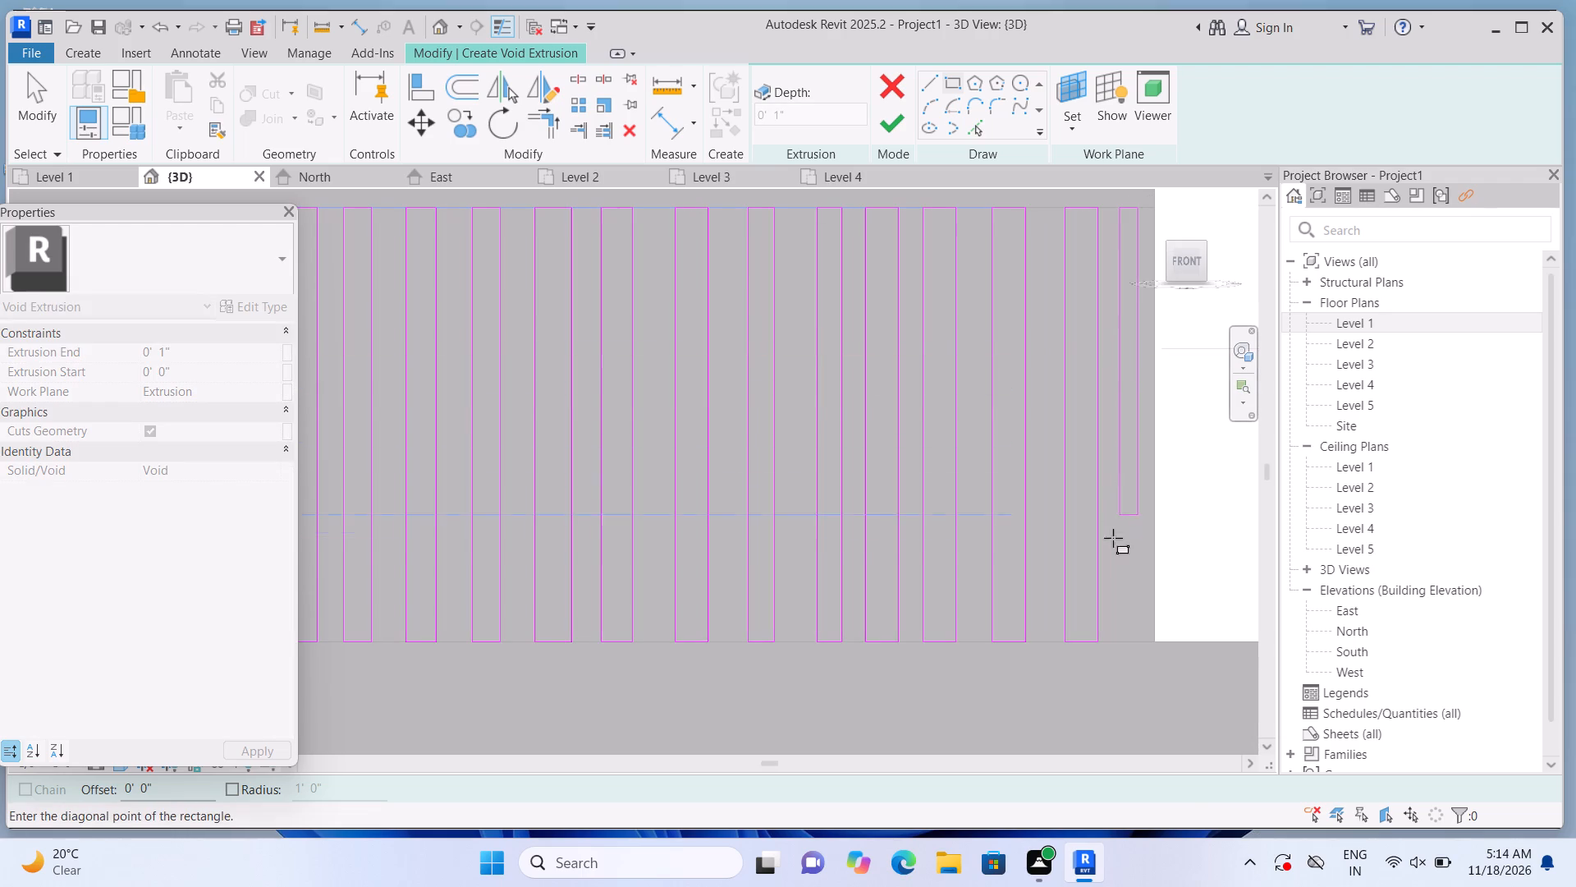
{"action": "left_click", "coordinate": [1120, 639]}
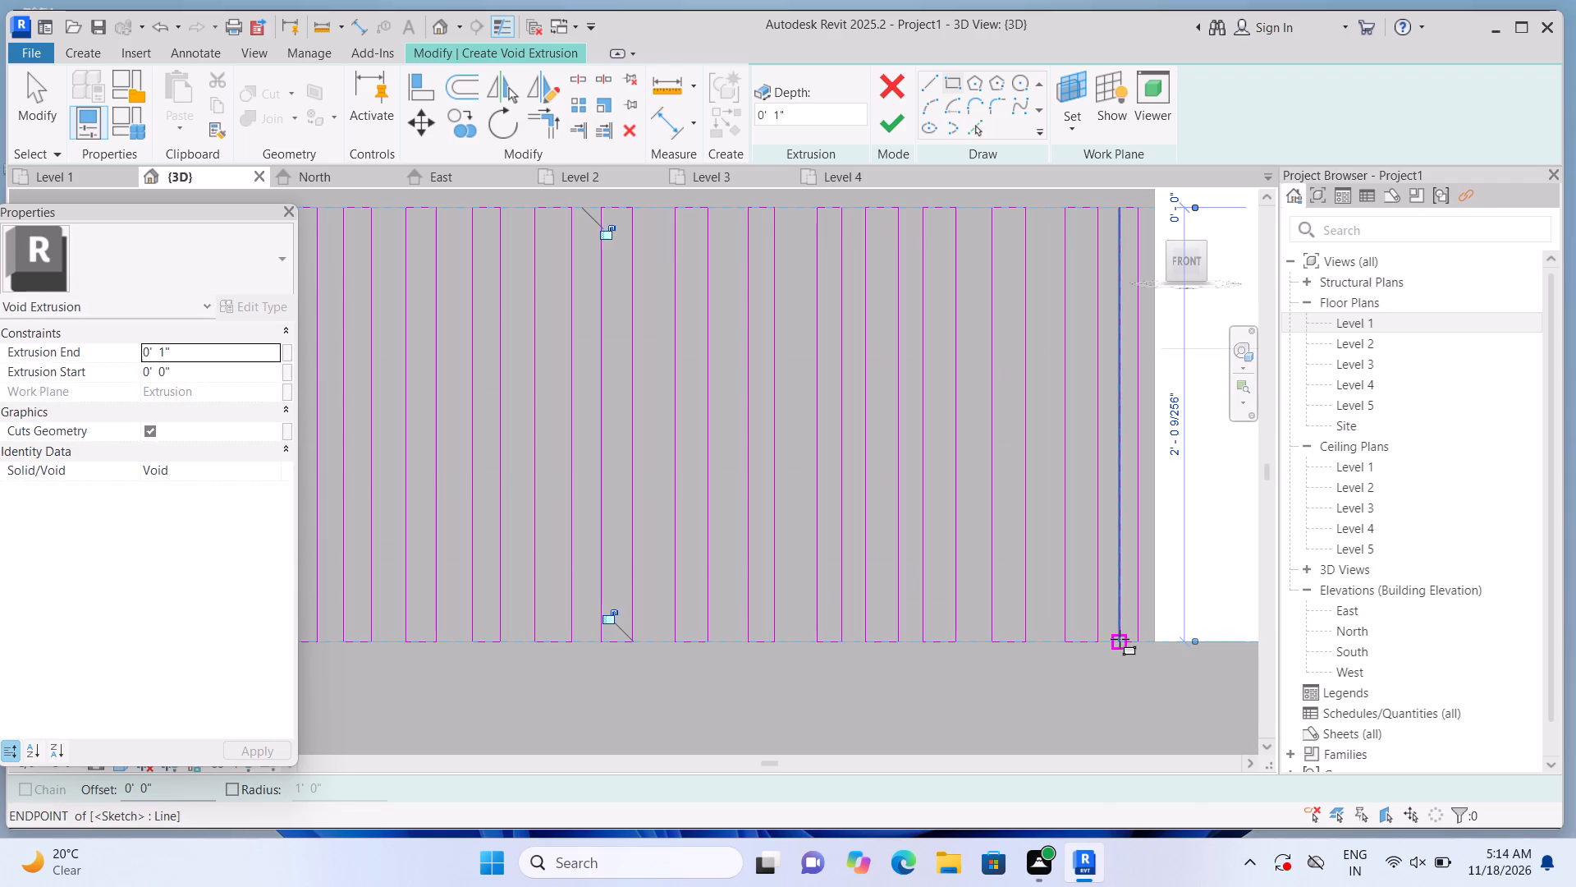
{"action": "key", "text": "Escape"}
Sketch a narrow vertical rectangle about 10'-8" tall beside the horizontally grooved strip, starting level with the row's top edge.
{"action": "scroll", "coordinate": [1119, 621], "scroll_direction": "down", "scroll_amount": 12}
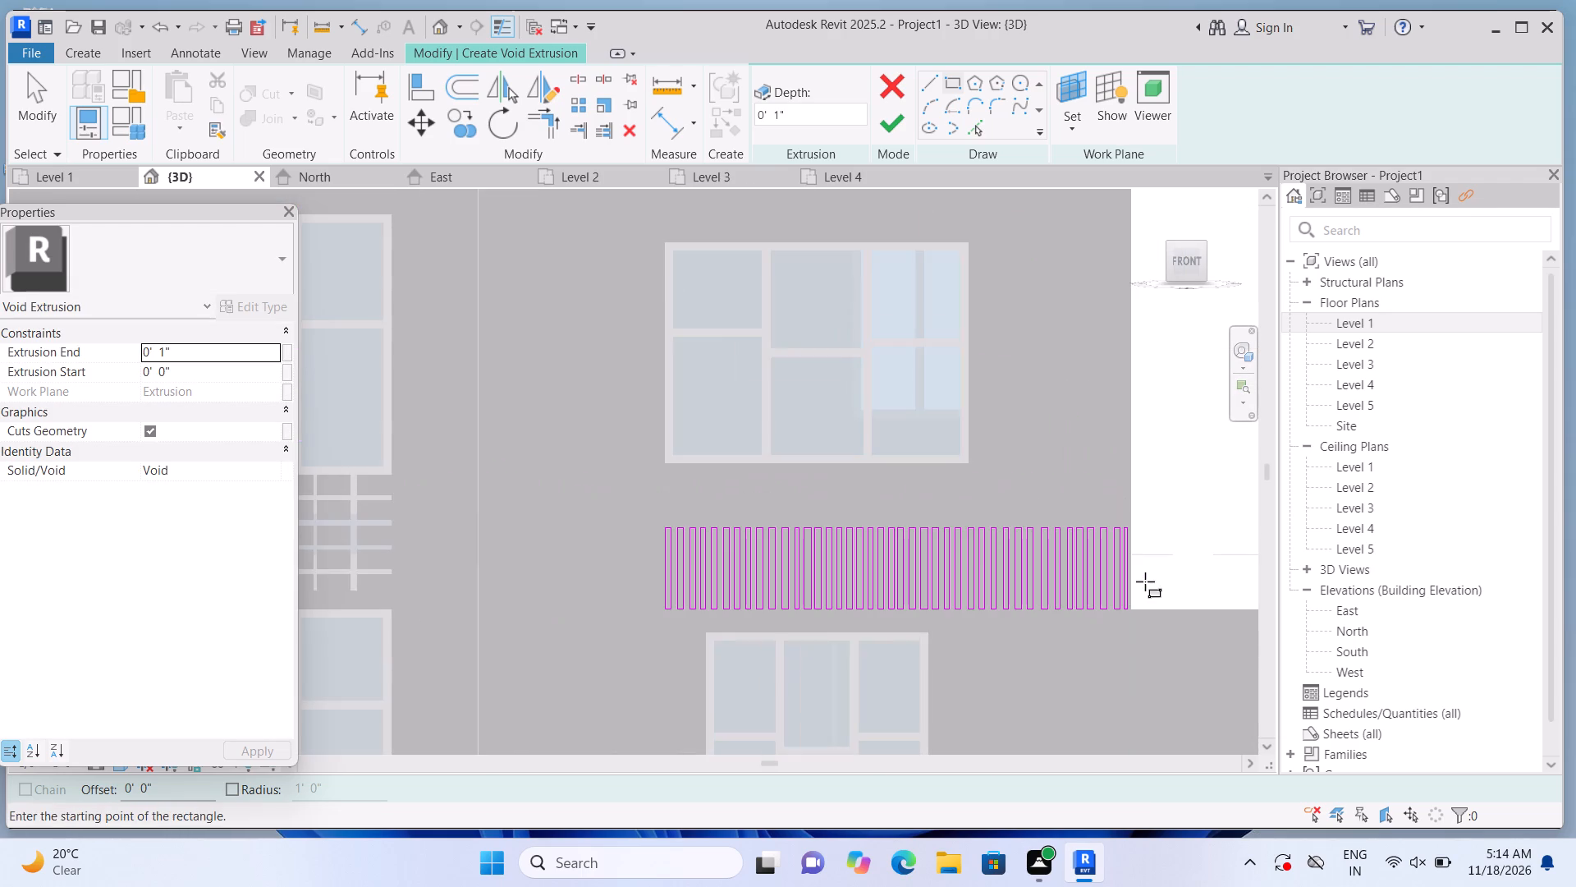
{"action": "middle_click_drag", "start_coordinate": [588, 633], "coordinate": [616, 463]}
{"action": "middle_click_drag", "start_coordinate": [616, 460], "coordinate": [623, 445]}
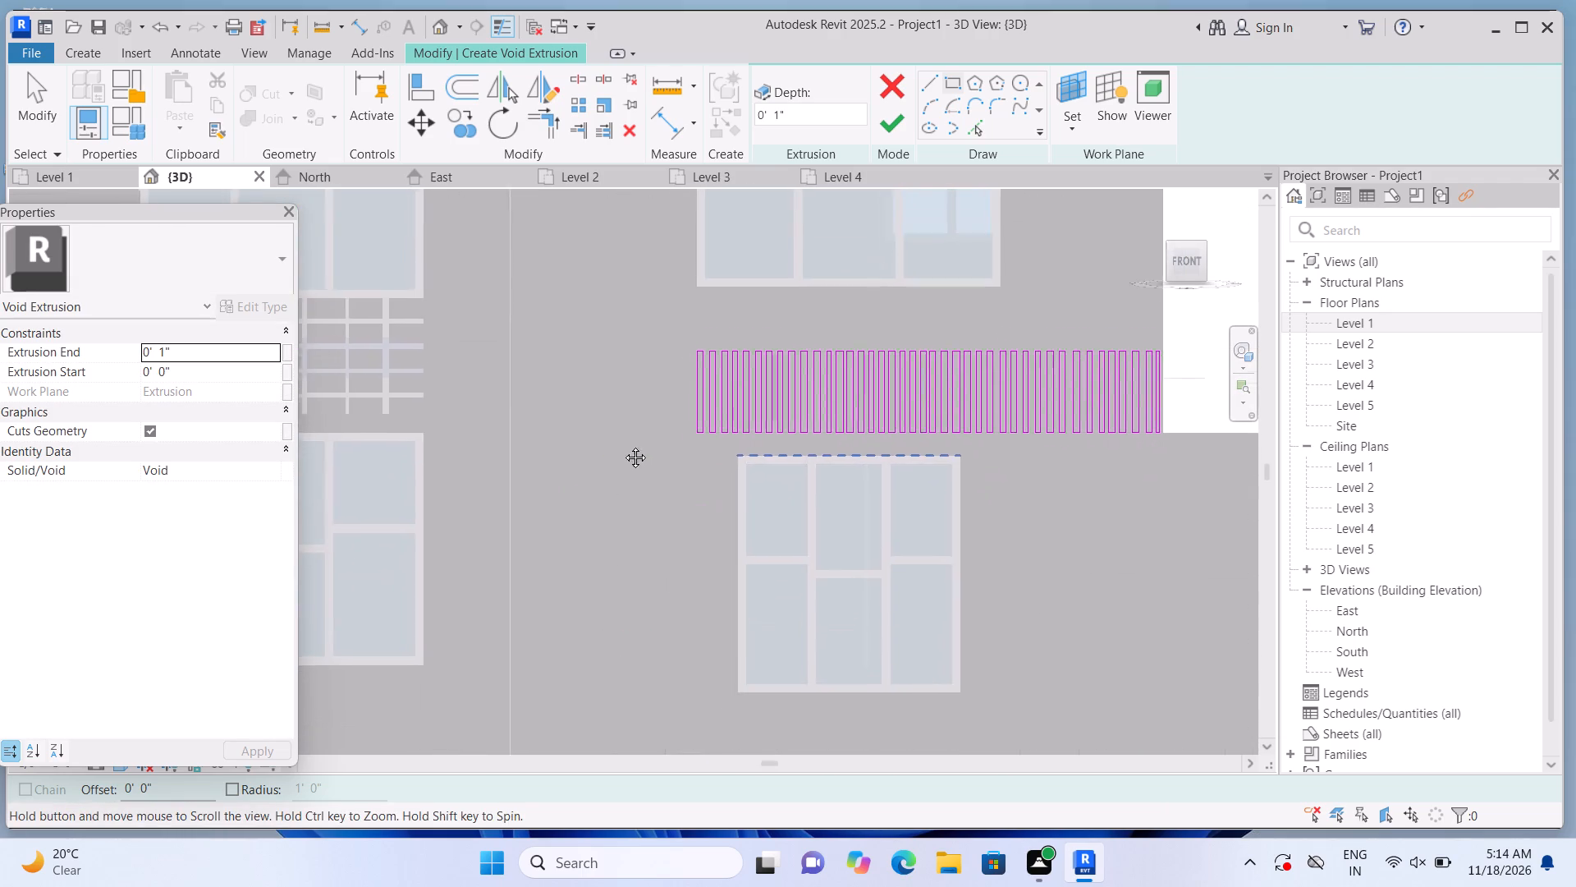
{"action": "middle_click_drag", "start_coordinate": [623, 445], "coordinate": [639, 415]}
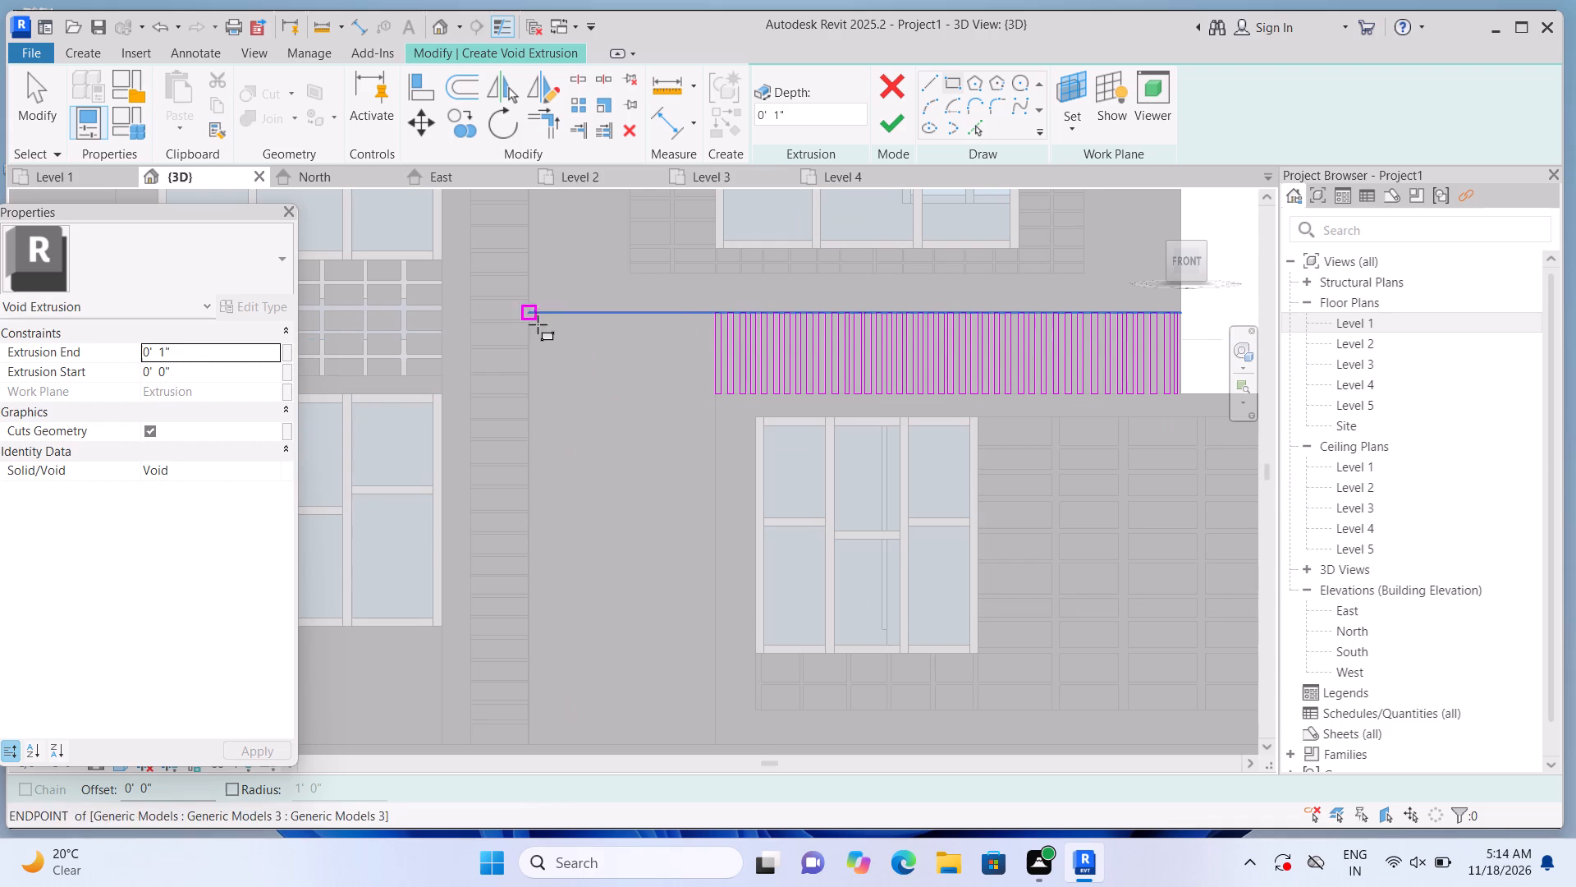
{"action": "scroll", "coordinate": [538, 330], "scroll_direction": "up", "scroll_amount": 5}
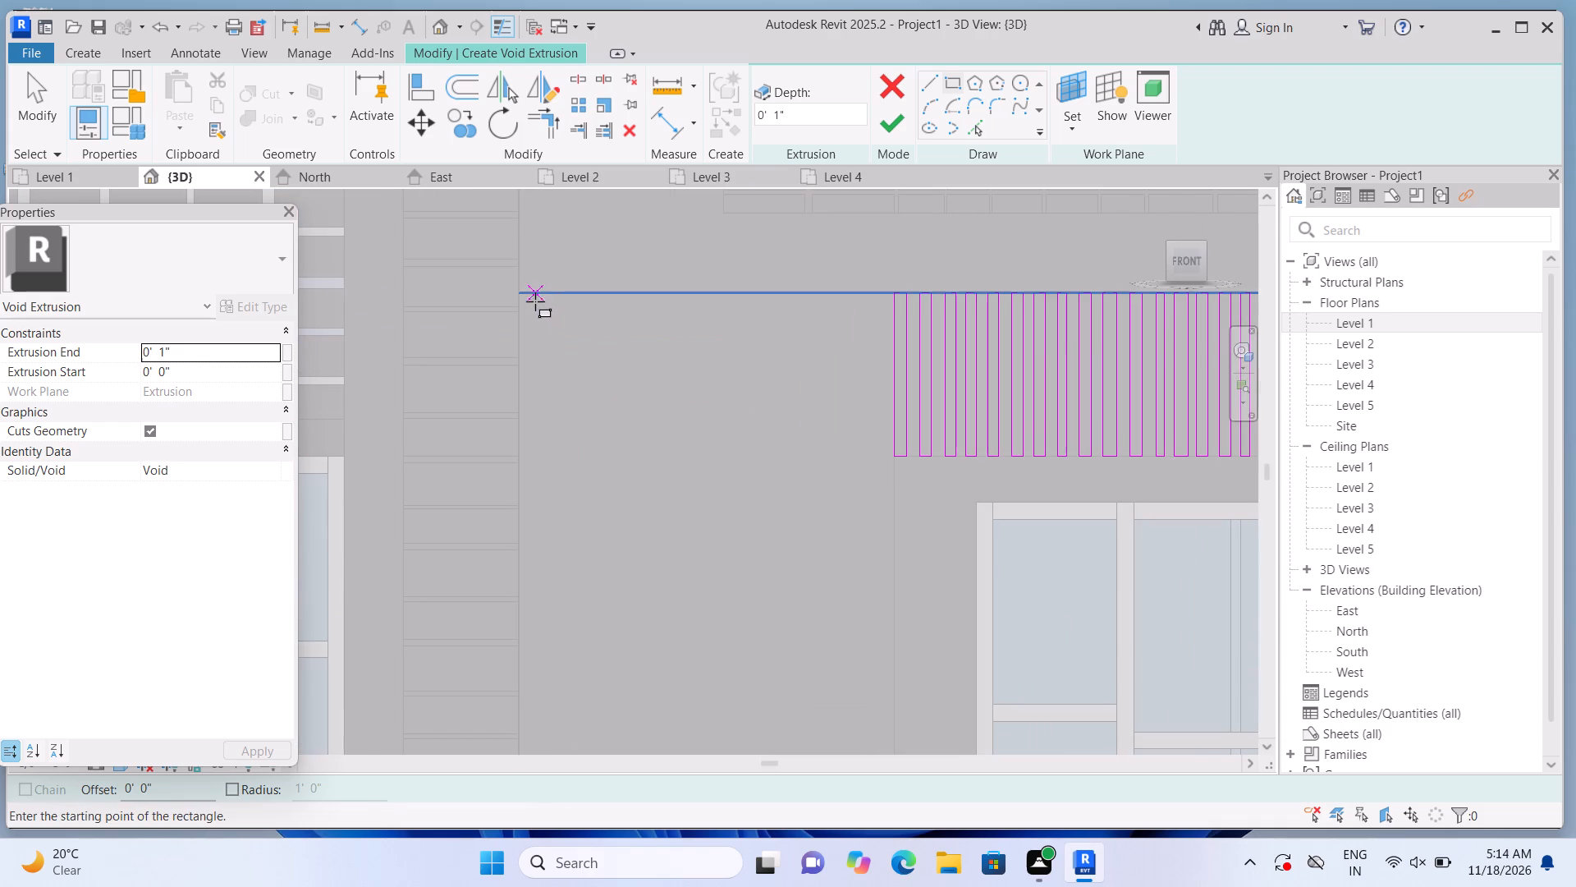
{"action": "left_click", "coordinate": [533, 297]}
{"action": "scroll", "coordinate": [616, 415], "scroll_direction": "down", "scroll_amount": 5}
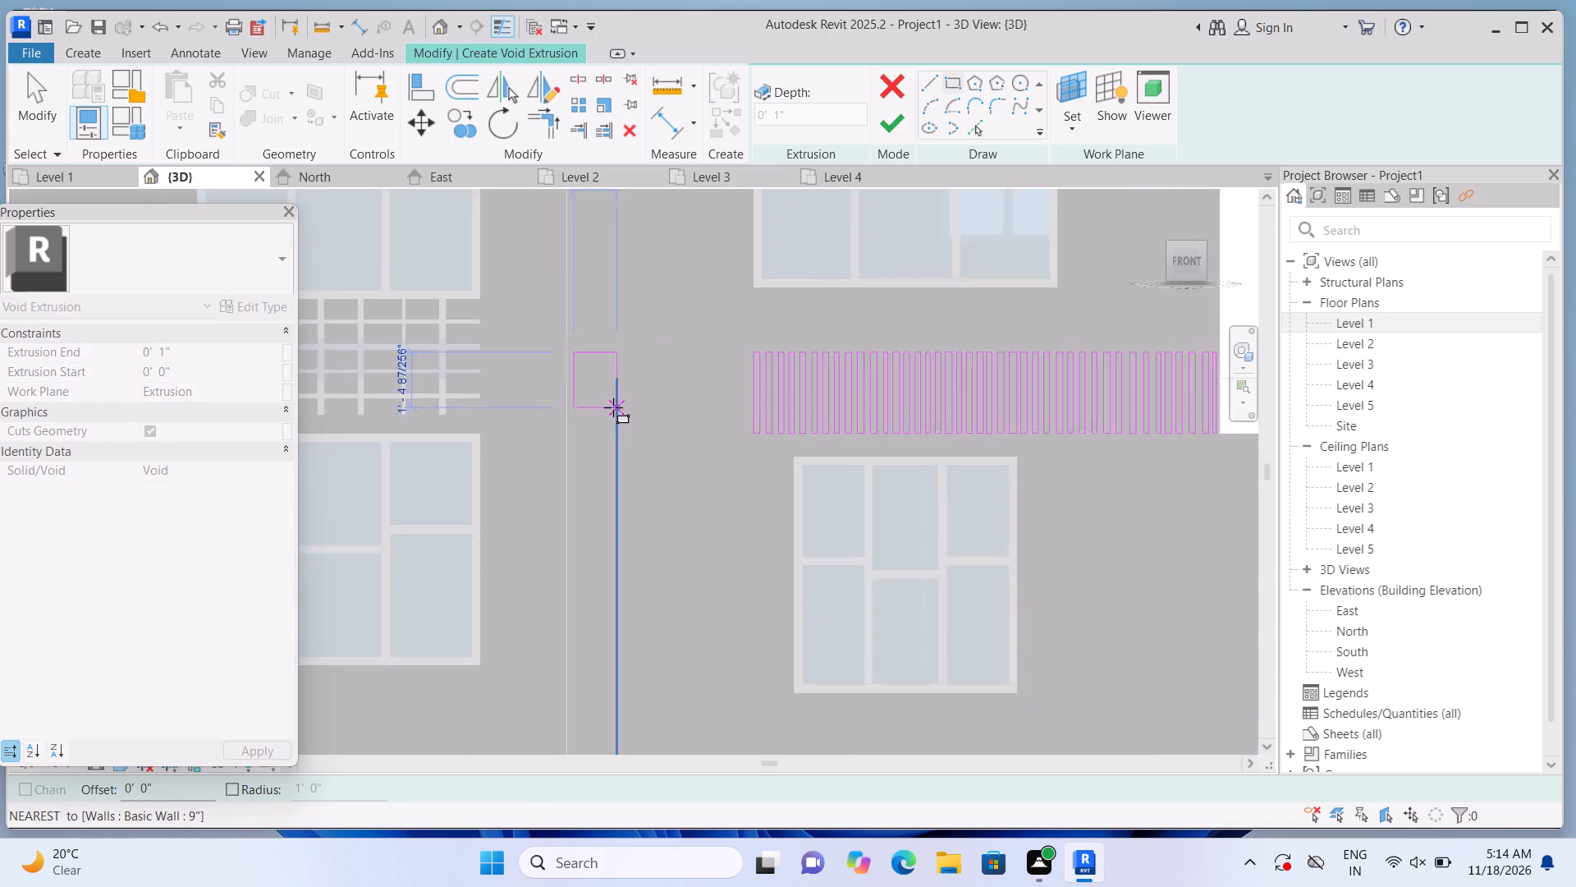
{"action": "scroll", "coordinate": [613, 407], "scroll_direction": "down", "scroll_amount": 3}
{"action": "scroll", "coordinate": [598, 587], "scroll_direction": "up", "scroll_amount": 3}
{"action": "scroll", "coordinate": [612, 660], "scroll_direction": "up", "scroll_amount": 1}
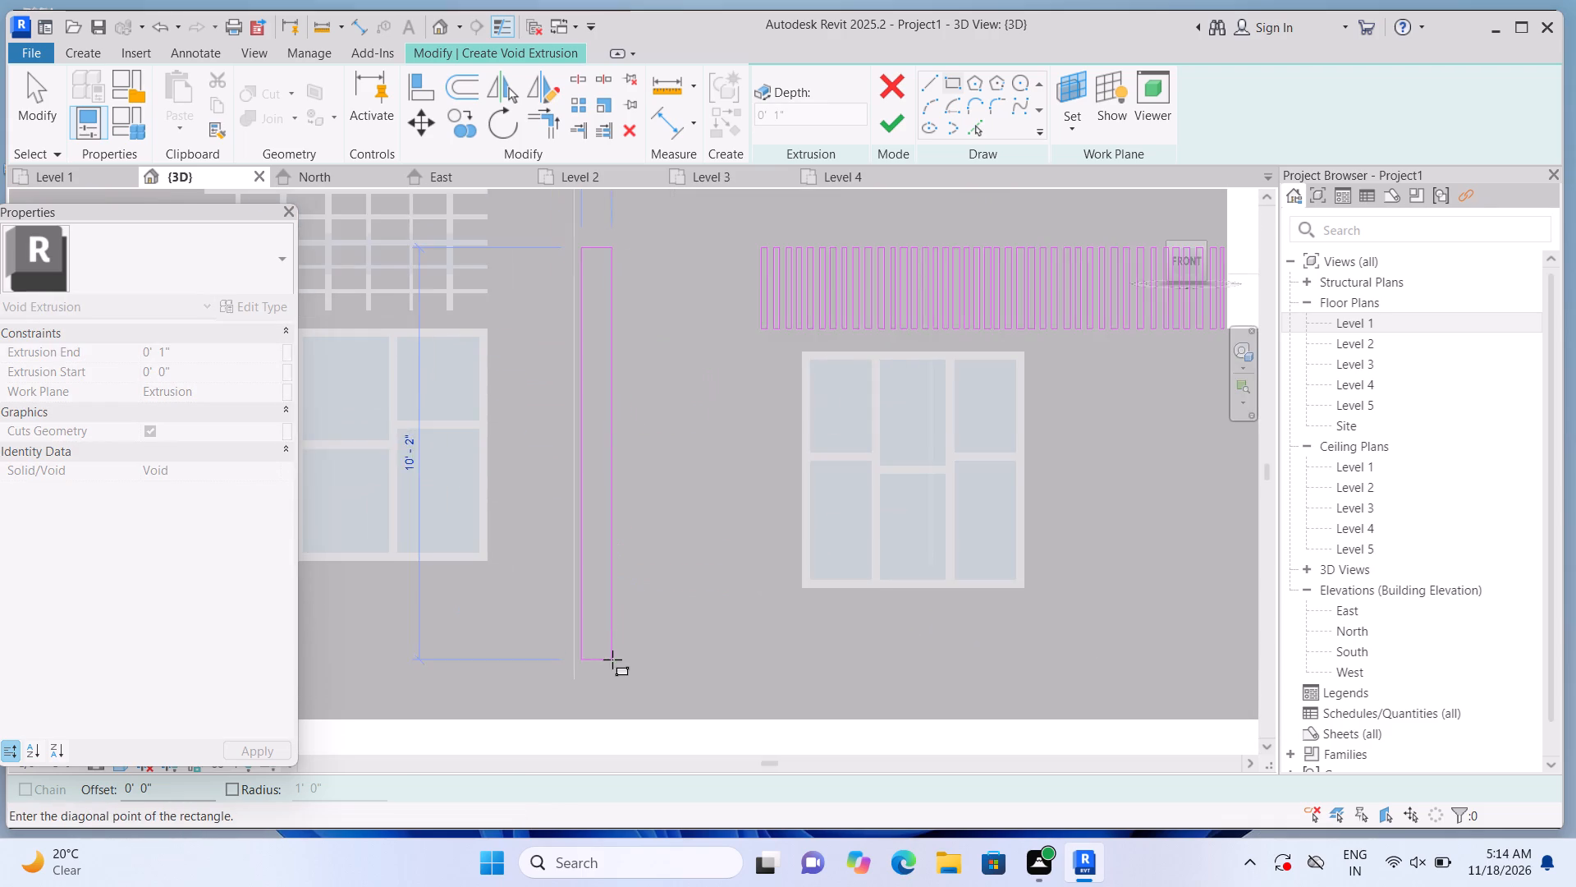
{"action": "scroll", "coordinate": [621, 682], "scroll_direction": "up", "scroll_amount": 3}
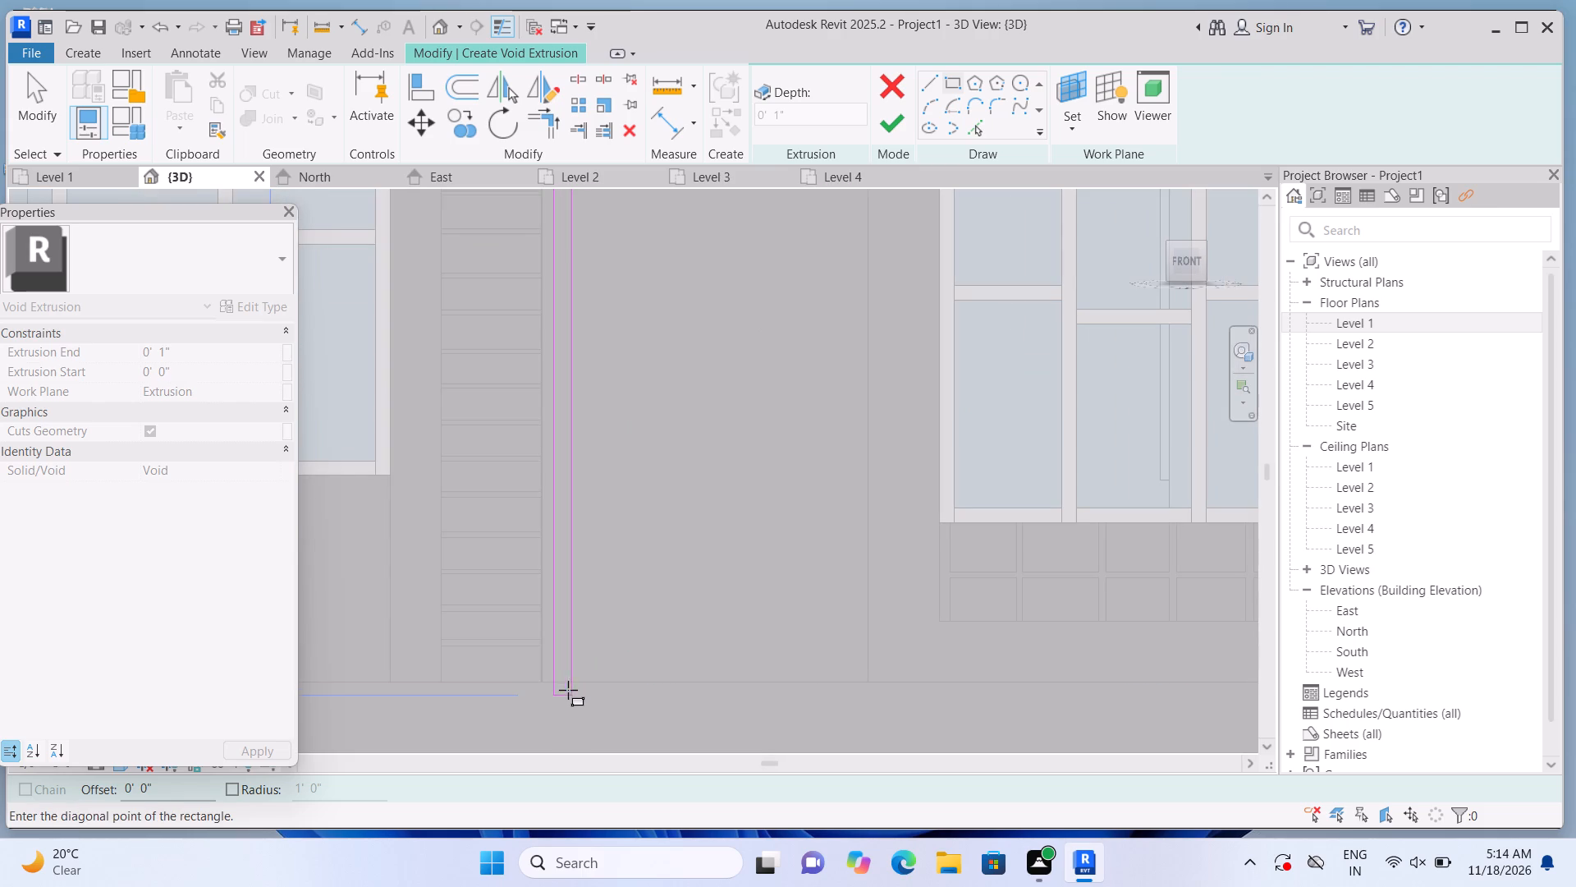
{"action": "left_click", "coordinate": [568, 688]}
{"action": "middle_click_drag", "start_coordinate": [625, 549], "coordinate": [634, 591]}
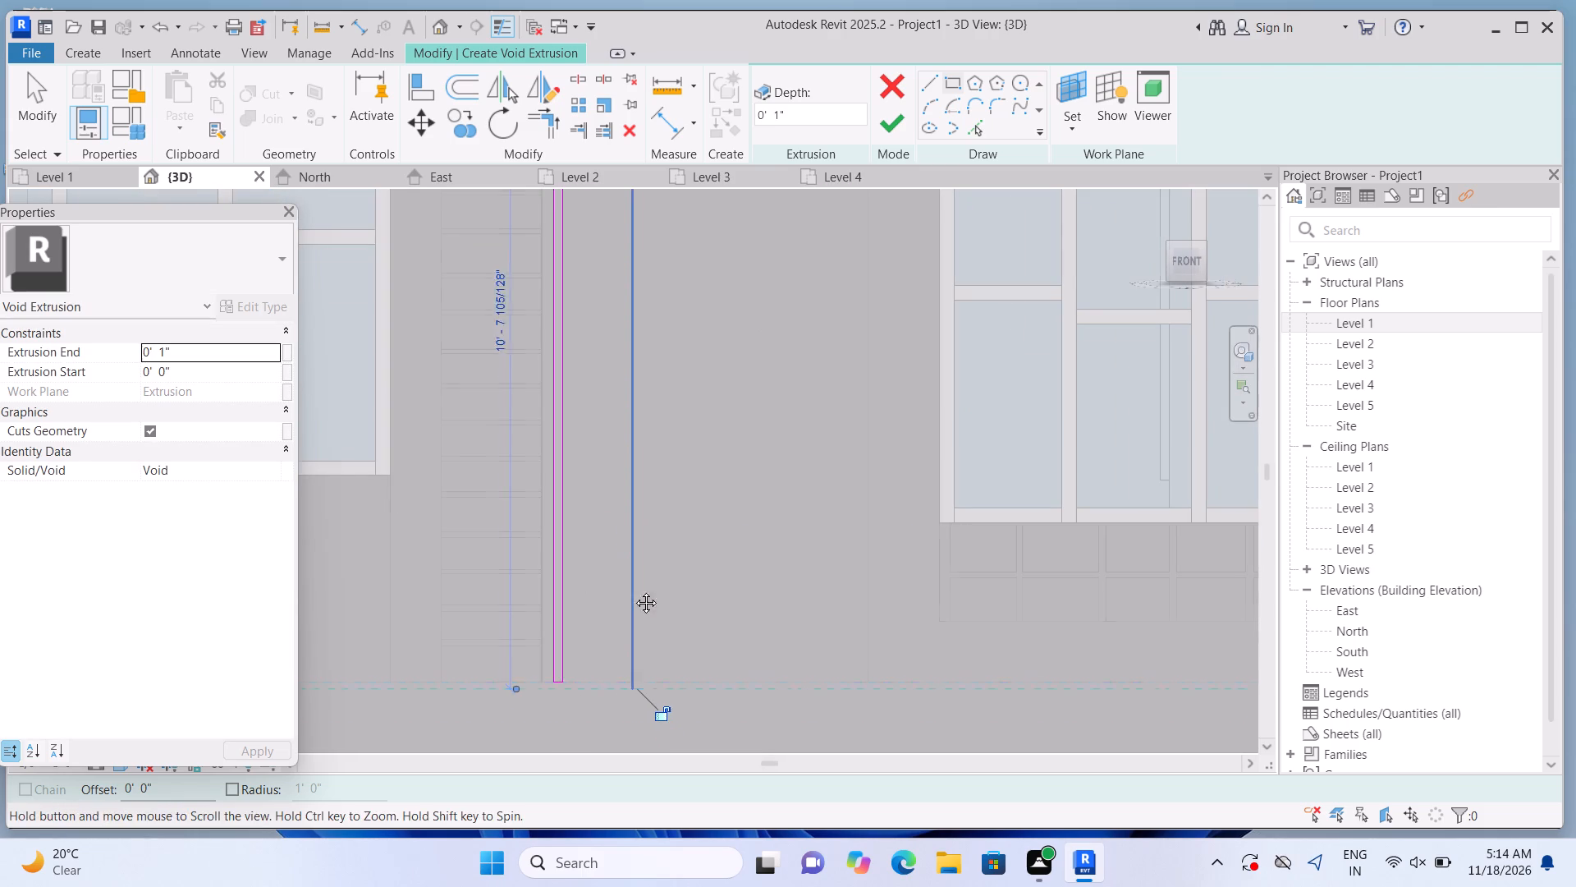
{"action": "middle_click_drag", "start_coordinate": [634, 591], "coordinate": [646, 676]}
{"action": "key", "text": "Escape"}
{"action": "middle_click_drag", "start_coordinate": [676, 423], "coordinate": [697, 623]}
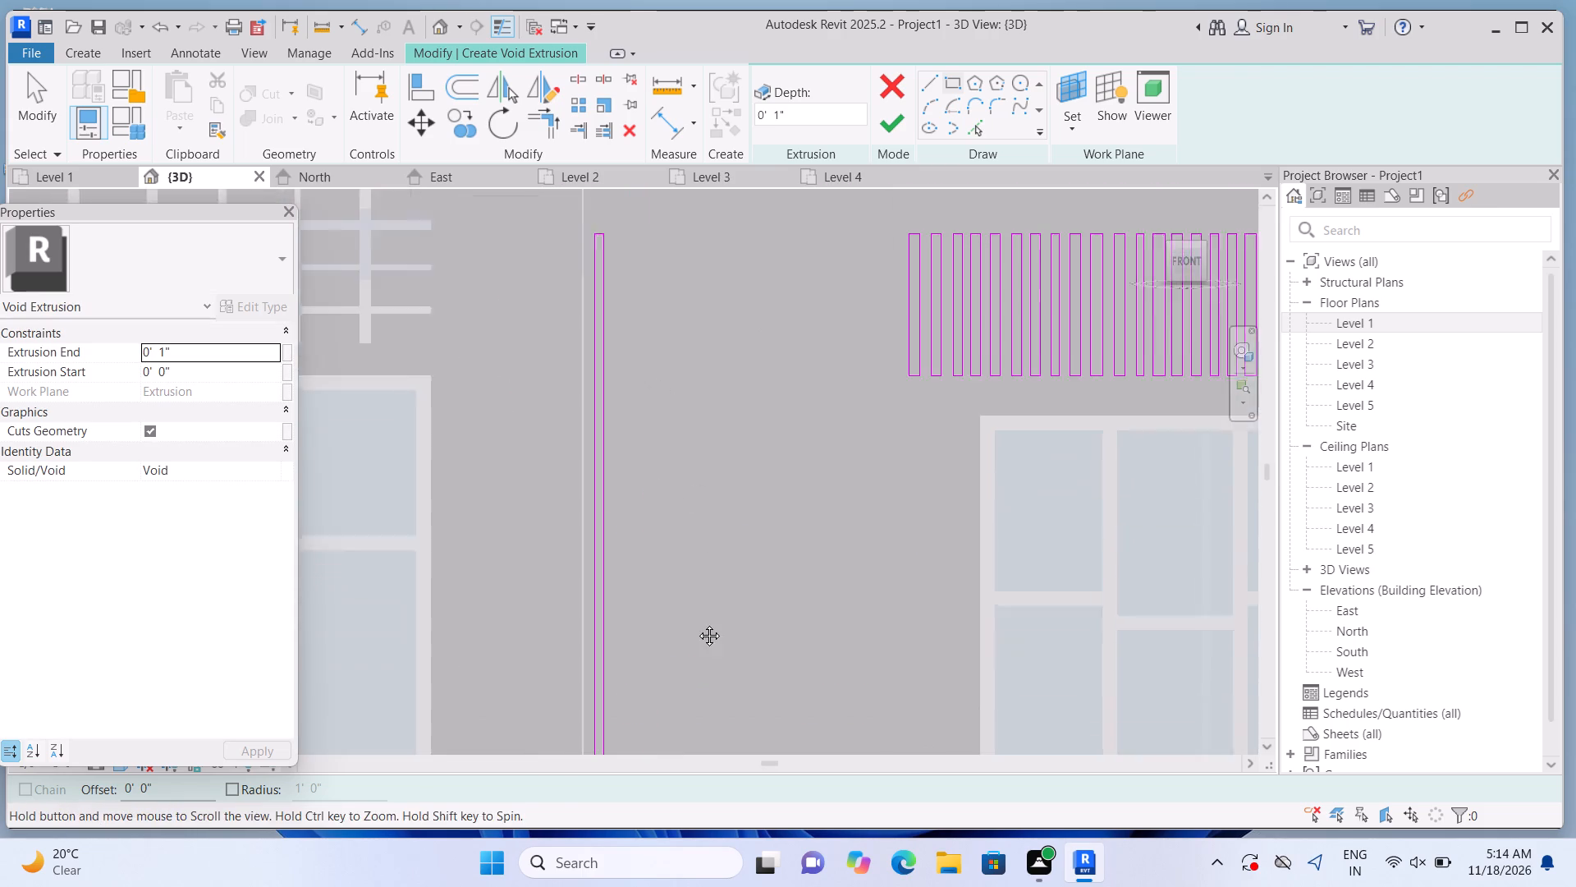
Sketch a second narrow vertical rectangle about 10'-8" tall beside the first, from the row's top edge down to the Level 1 line.
{"action": "middle_click_drag", "start_coordinate": [697, 623], "coordinate": [700, 625]}
{"action": "middle_click_drag", "start_coordinate": [685, 360], "coordinate": [701, 416]}
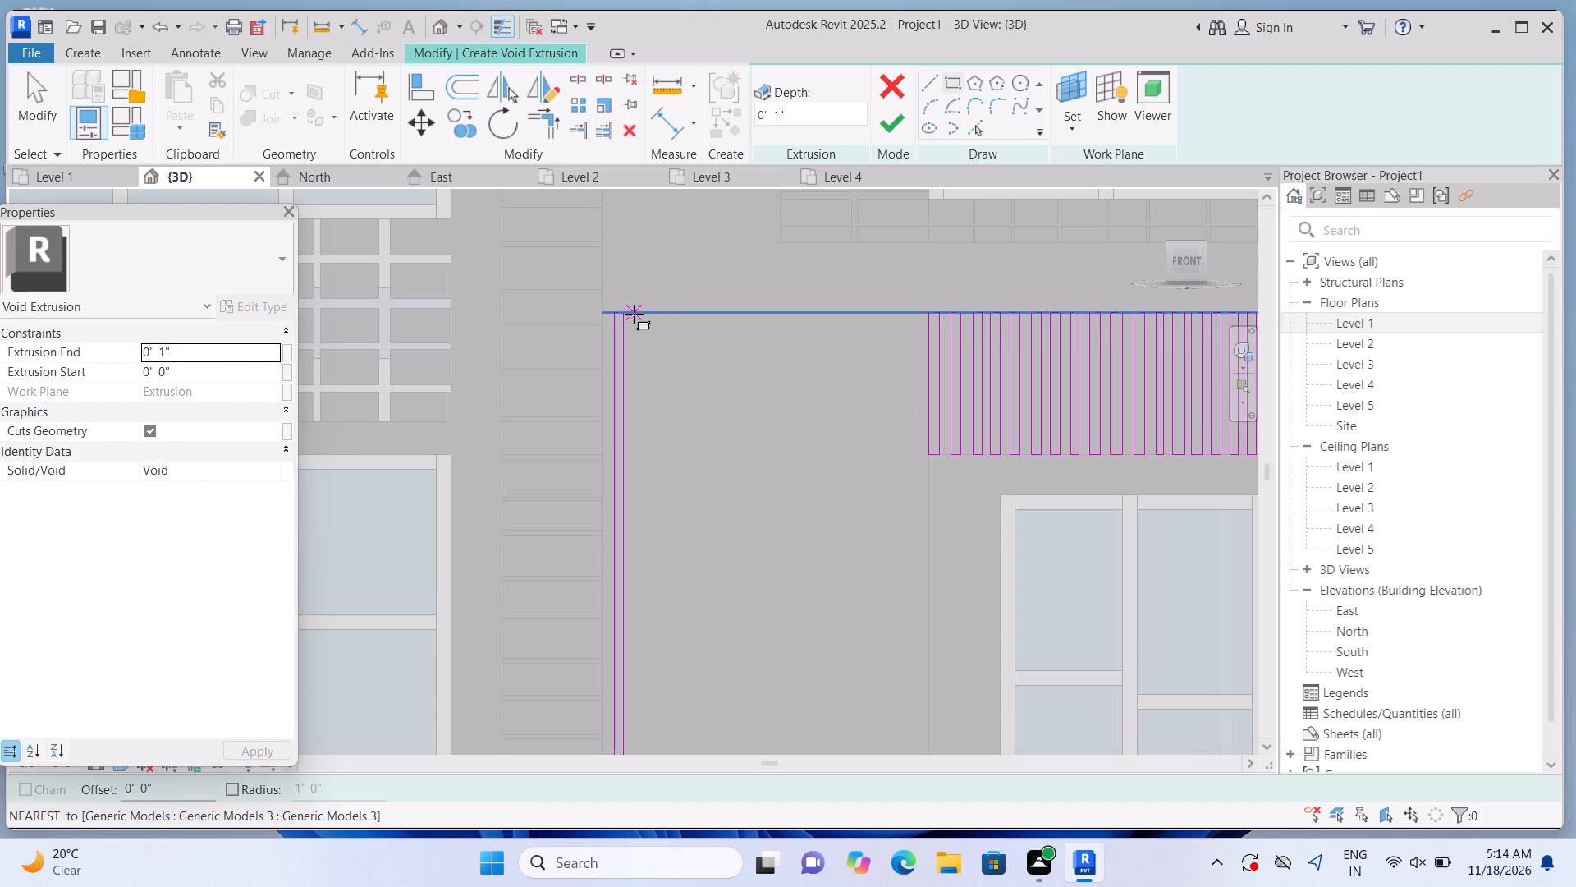
{"action": "left_click", "coordinate": [635, 313]}
{"action": "scroll", "coordinate": [679, 425], "scroll_direction": "down", "scroll_amount": 2}
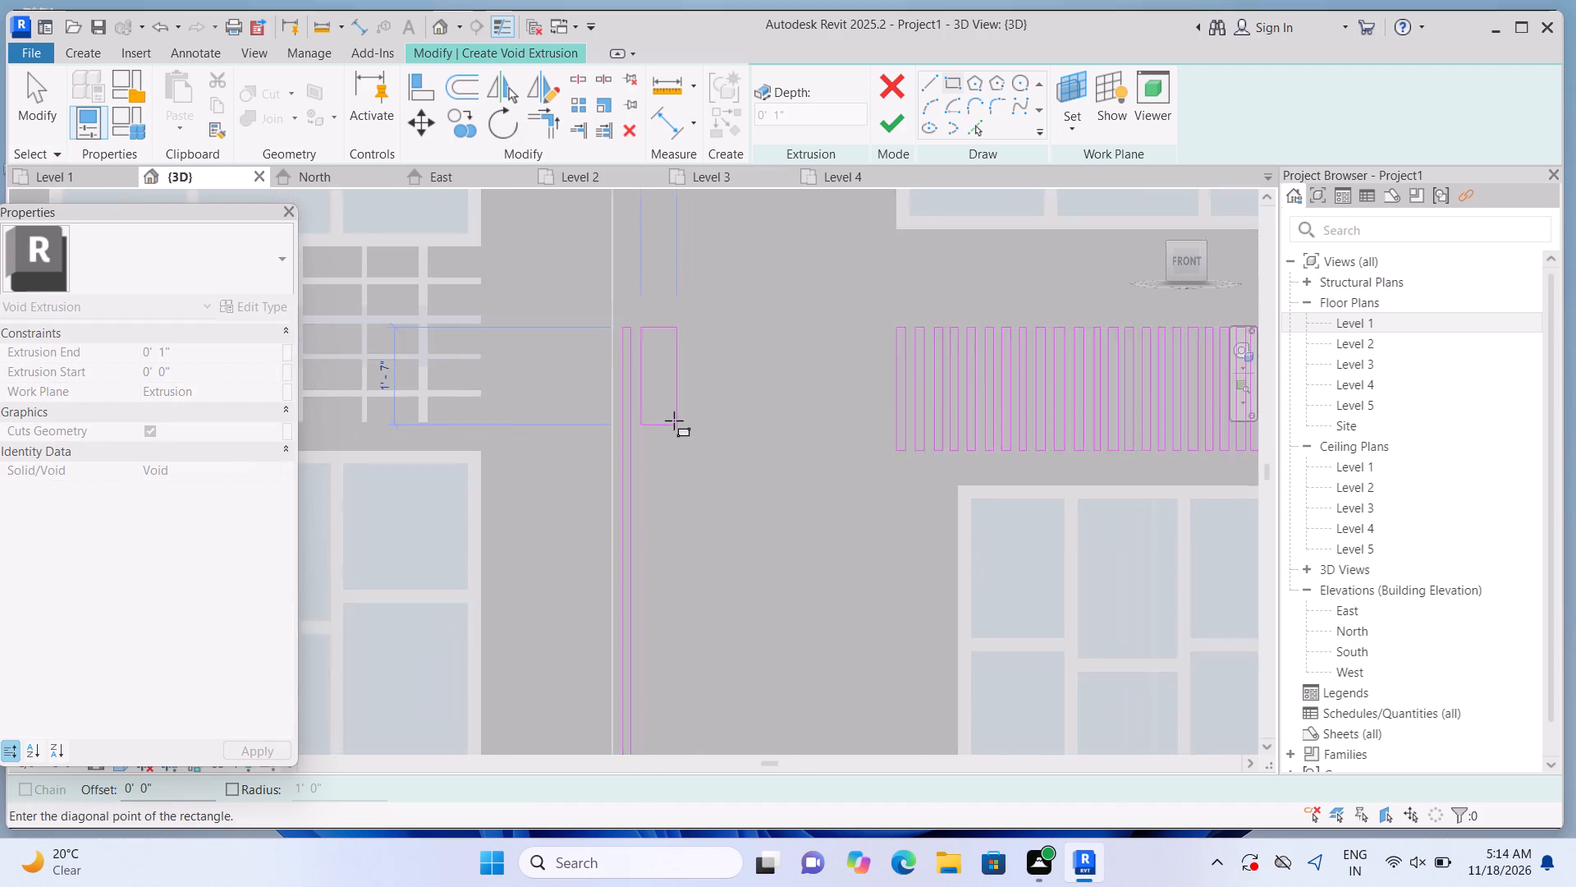
{"action": "scroll", "coordinate": [674, 421], "scroll_direction": "down", "scroll_amount": 2}
{"action": "middle_click_drag", "start_coordinate": [685, 530], "coordinate": [682, 499]}
{"action": "middle_click_drag", "start_coordinate": [682, 469], "coordinate": [673, 347]}
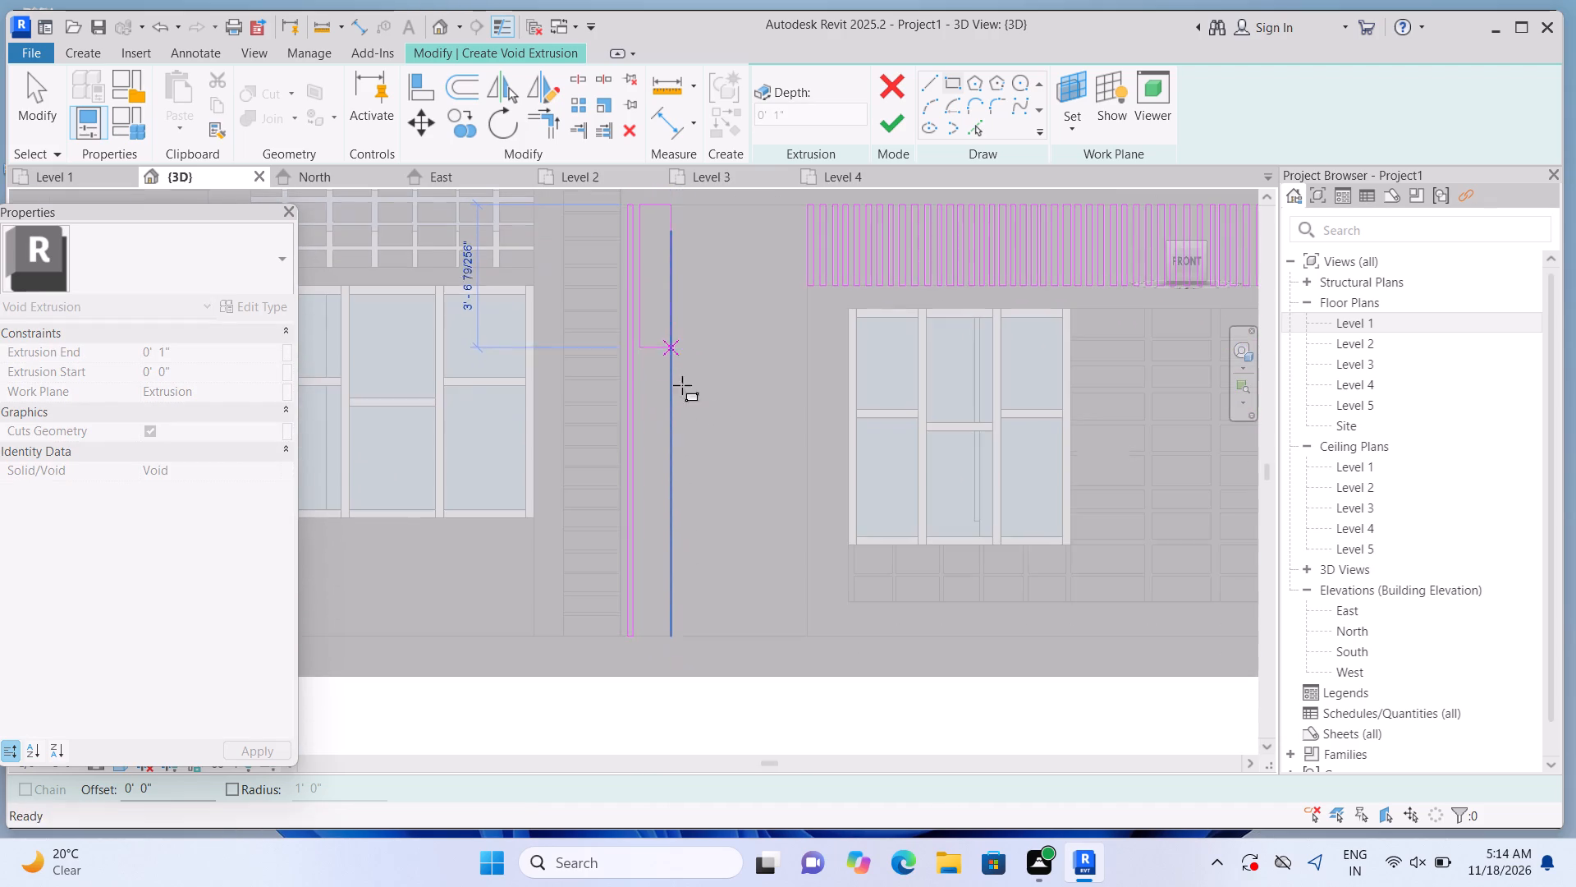
{"action": "scroll", "coordinate": [694, 552], "scroll_direction": "up", "scroll_amount": 3}
{"action": "middle_click_drag", "start_coordinate": [696, 566], "coordinate": [689, 358]}
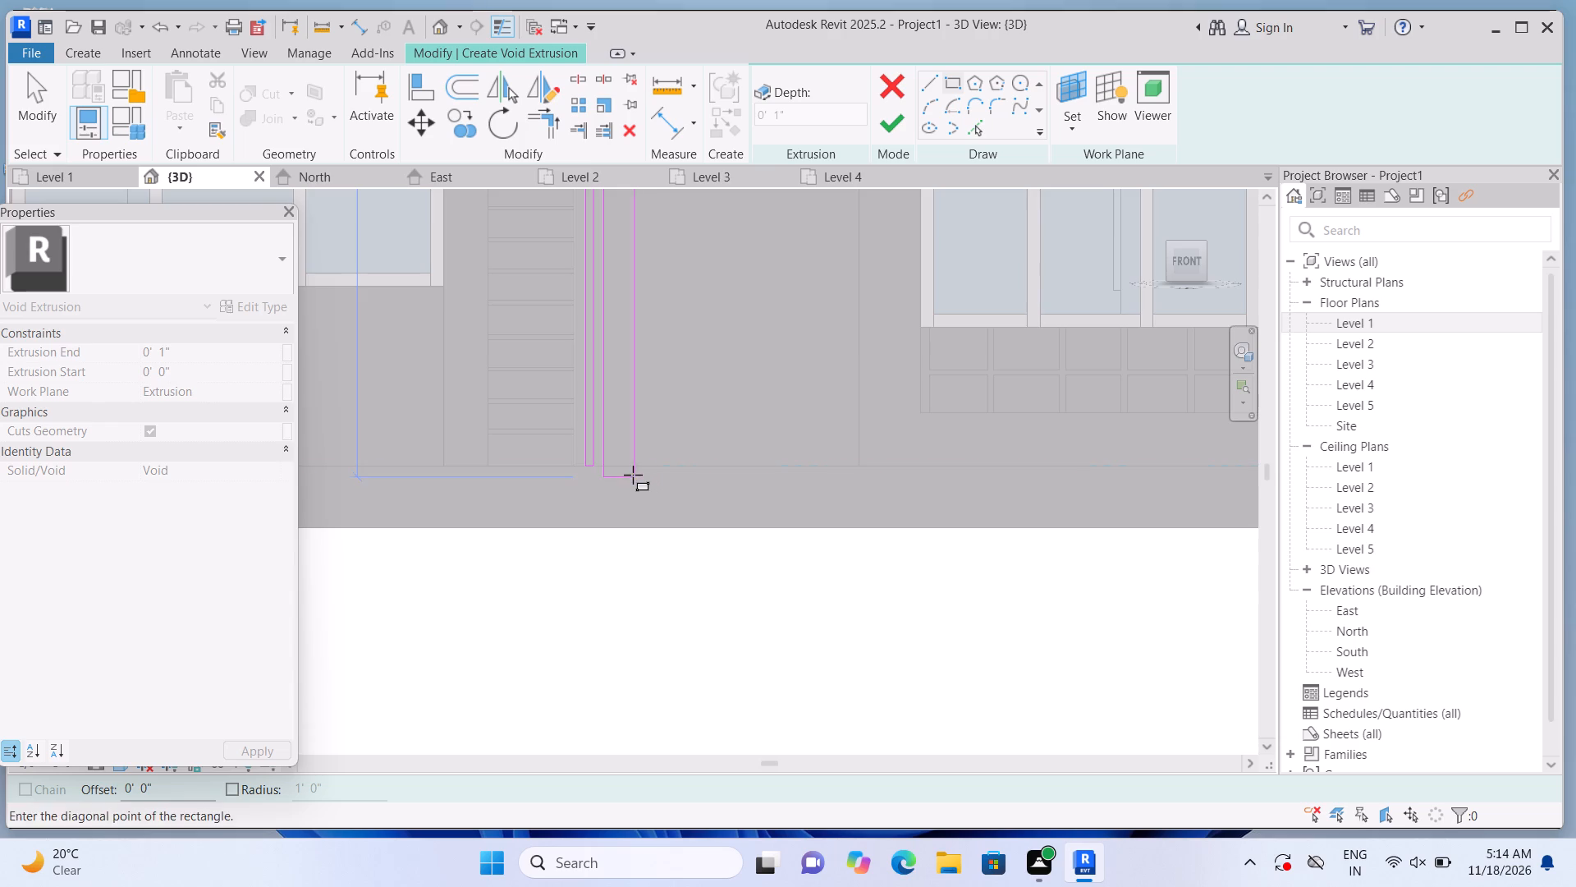
{"action": "scroll", "coordinate": [631, 474], "scroll_direction": "up", "scroll_amount": 3}
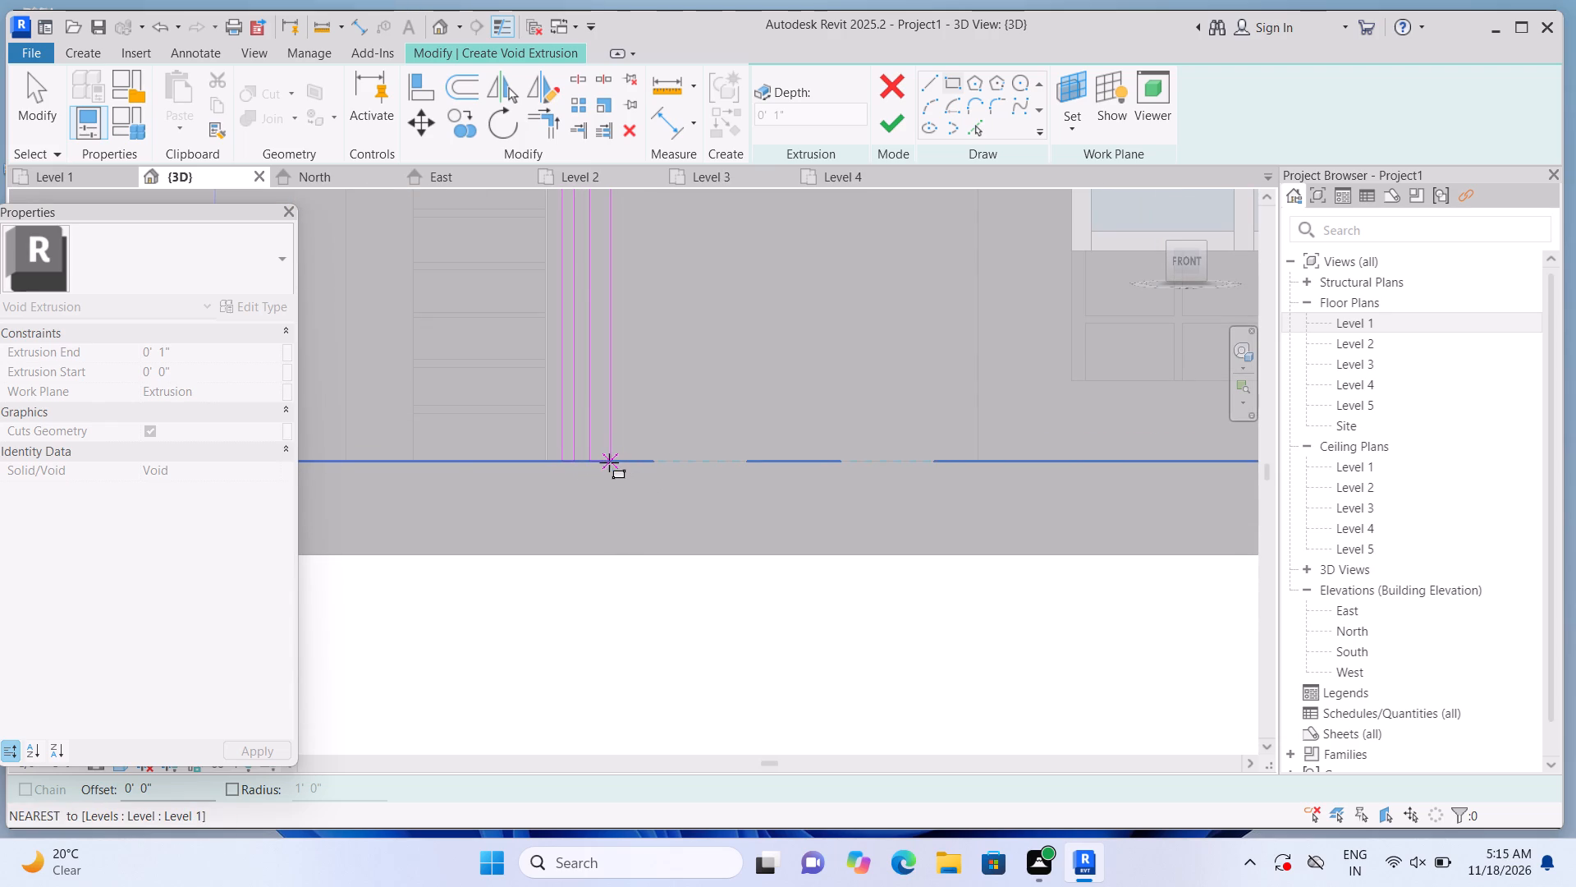
{"action": "left_click", "coordinate": [607, 462]}
{"action": "middle_click_drag", "start_coordinate": [671, 379], "coordinate": [676, 644]}
{"action": "scroll", "coordinate": [679, 642], "scroll_direction": "up", "scroll_amount": 1}
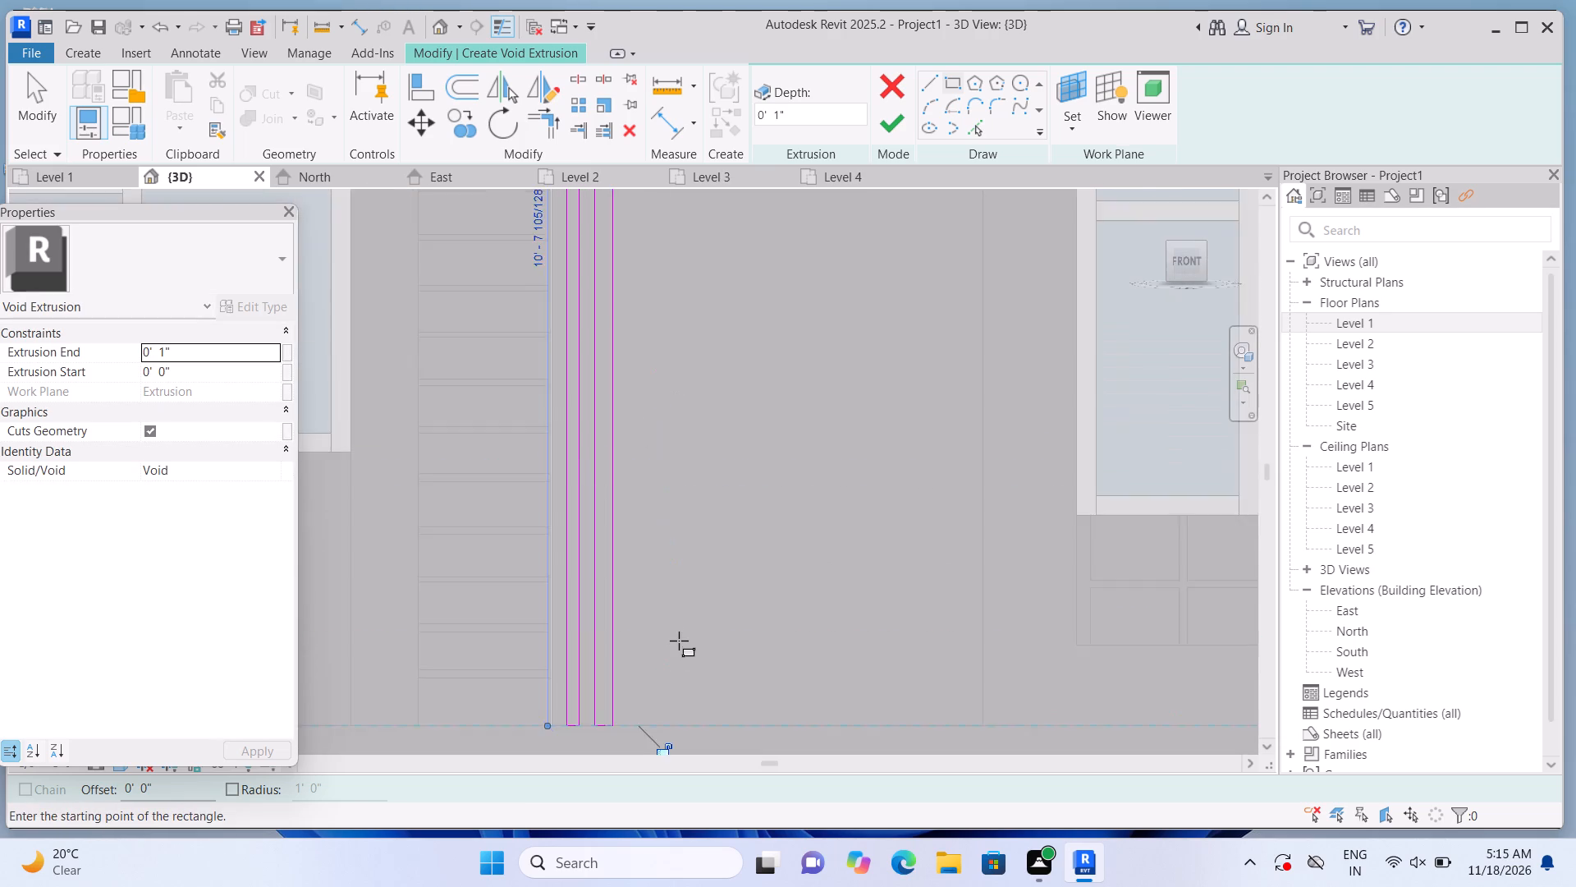
{"action": "key", "text": "Escape"}
Add a third narrow rectangle about 10'-8" tall in the plain wall strip, leaving a similar small gap from the second.
{"action": "middle_click_drag", "start_coordinate": [675, 505], "coordinate": [689, 740]}
{"action": "scroll", "coordinate": [720, 507], "scroll_direction": "down", "scroll_amount": 2}
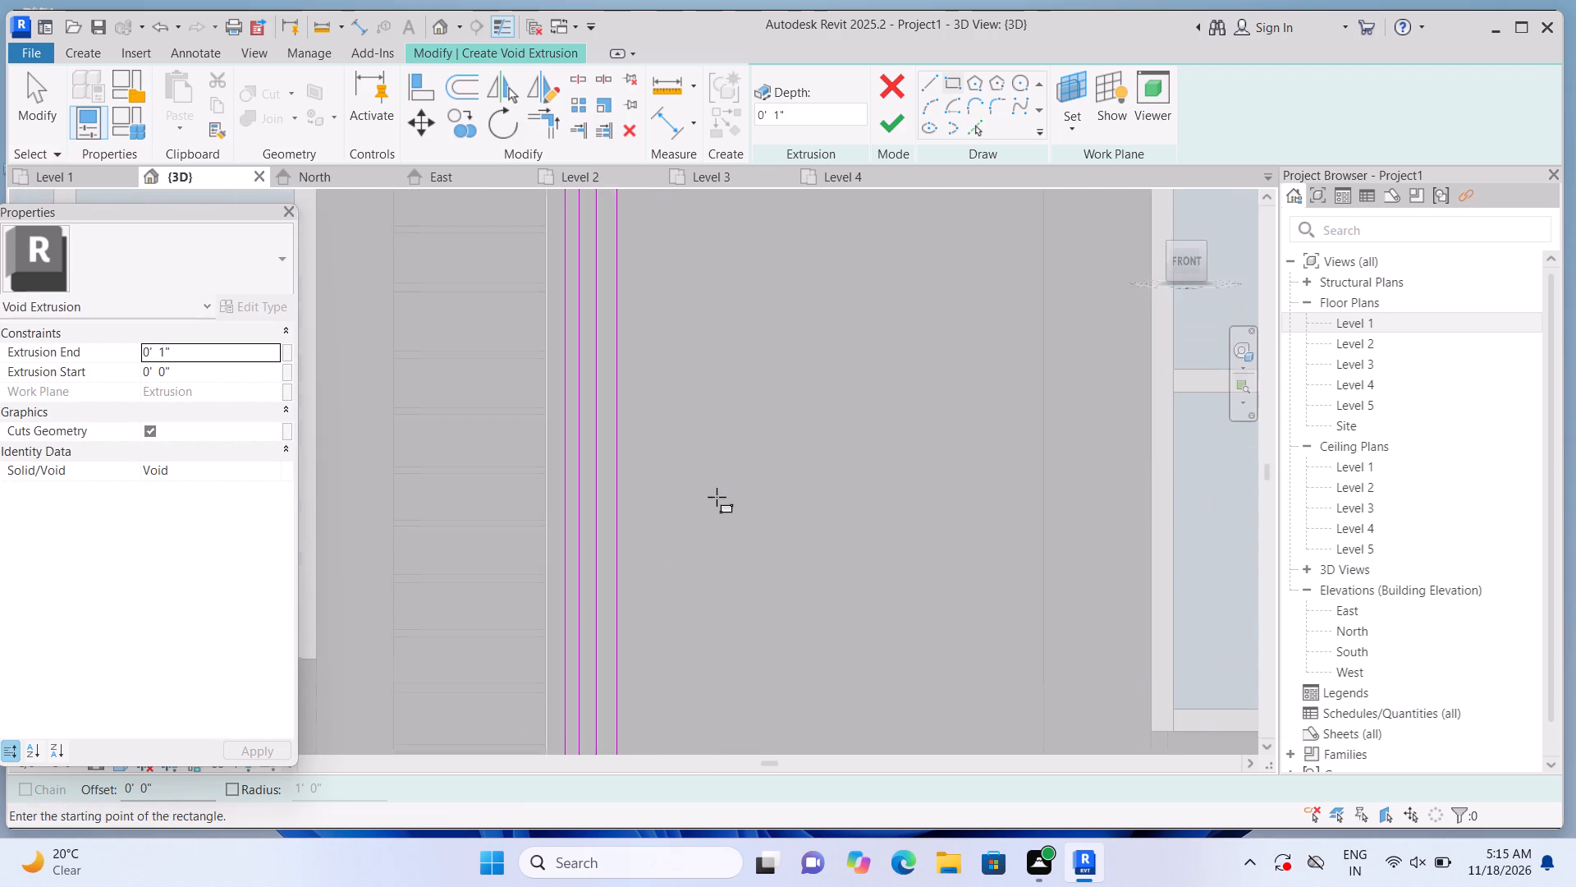
{"action": "scroll", "coordinate": [717, 497], "scroll_direction": "down", "scroll_amount": 4}
{"action": "middle_click_drag", "start_coordinate": [775, 200], "coordinate": [752, 430]}
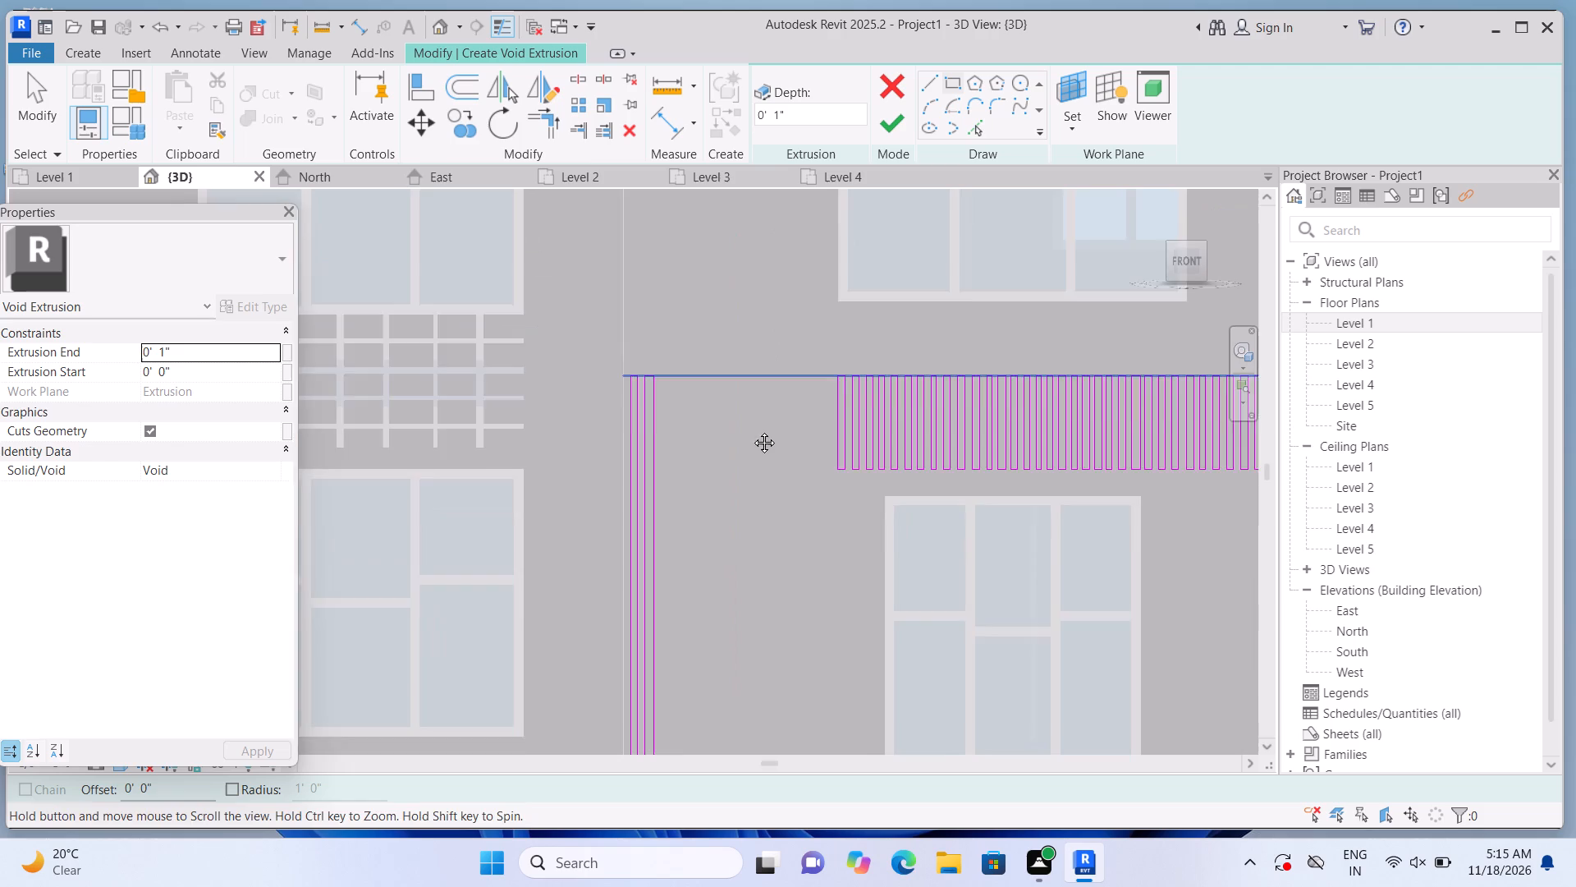
{"action": "middle_click_drag", "start_coordinate": [752, 430], "coordinate": [748, 481]}
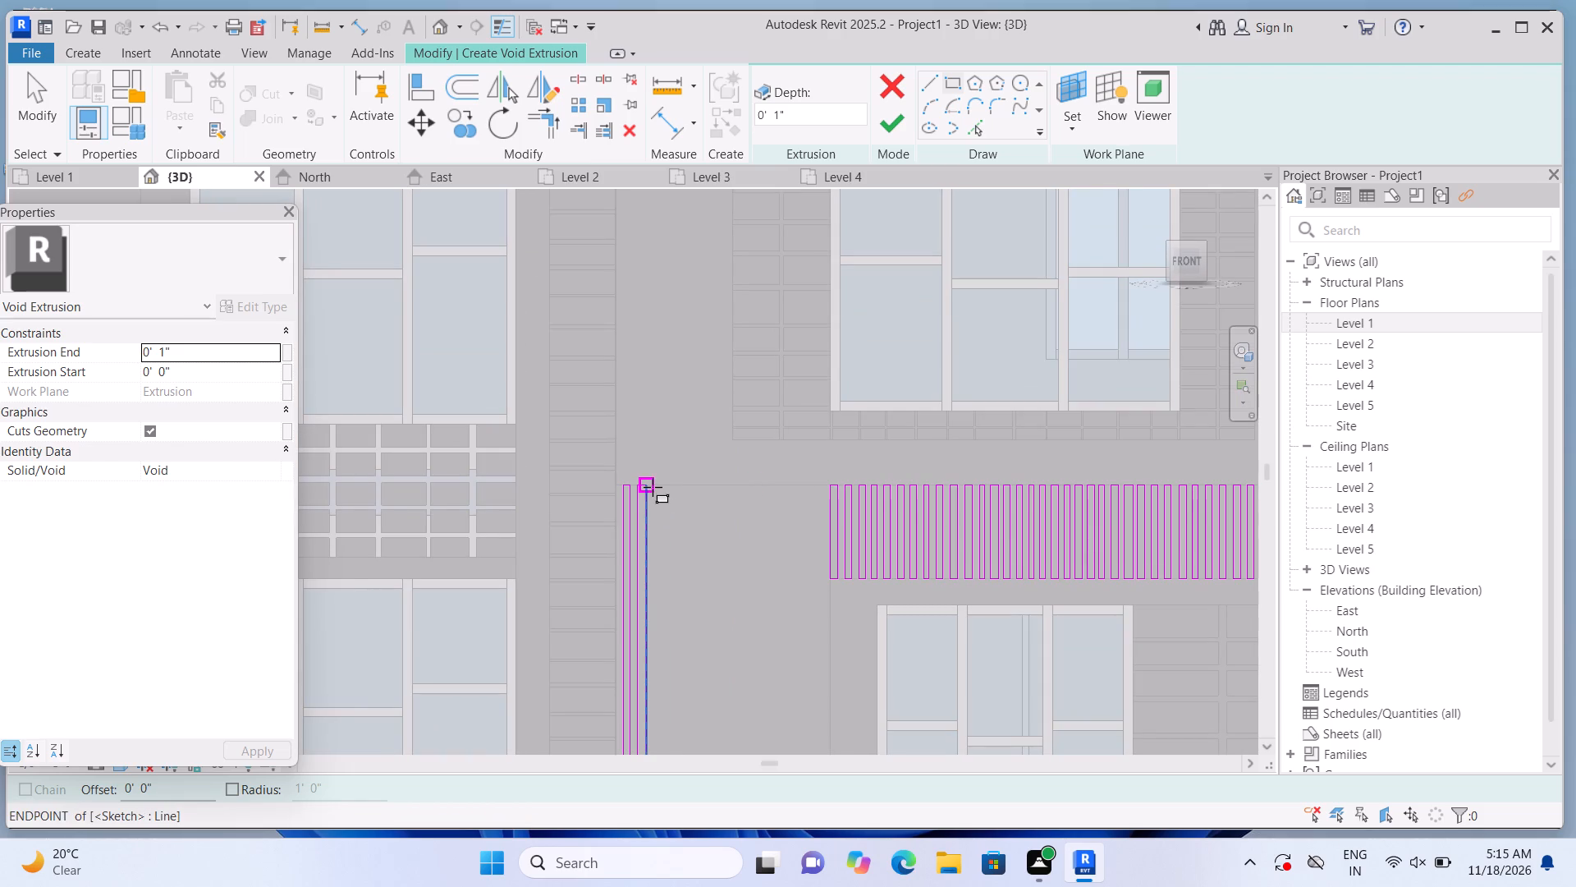
{"action": "left_click", "coordinate": [656, 487]}
{"action": "scroll", "coordinate": [707, 568], "scroll_direction": "down", "scroll_amount": 1}
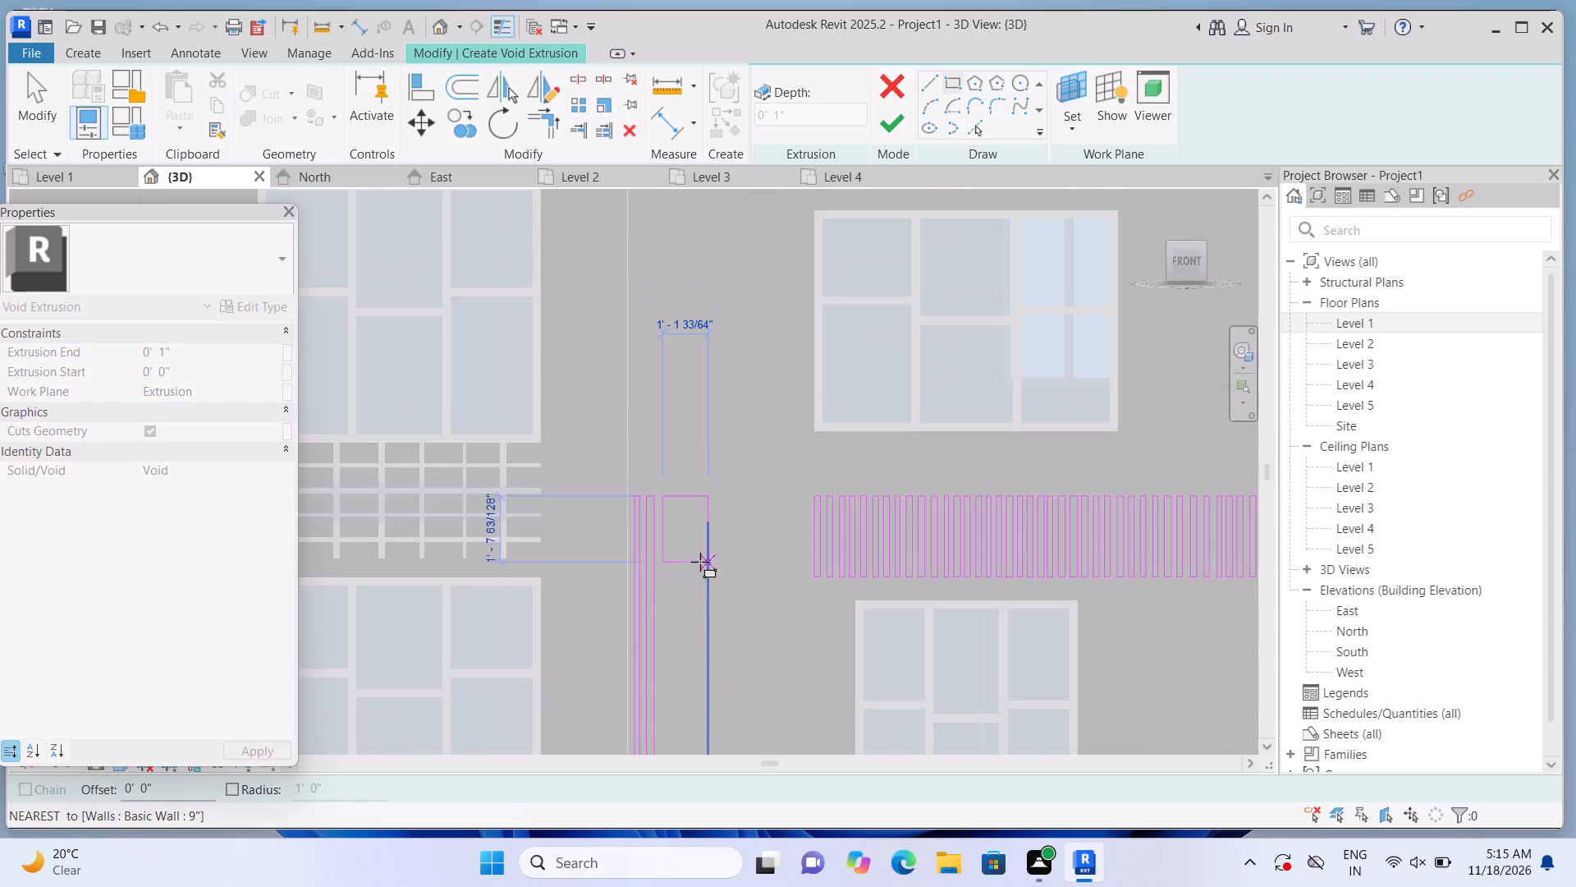
{"action": "middle_click_drag", "start_coordinate": [699, 562], "coordinate": [659, 253]}
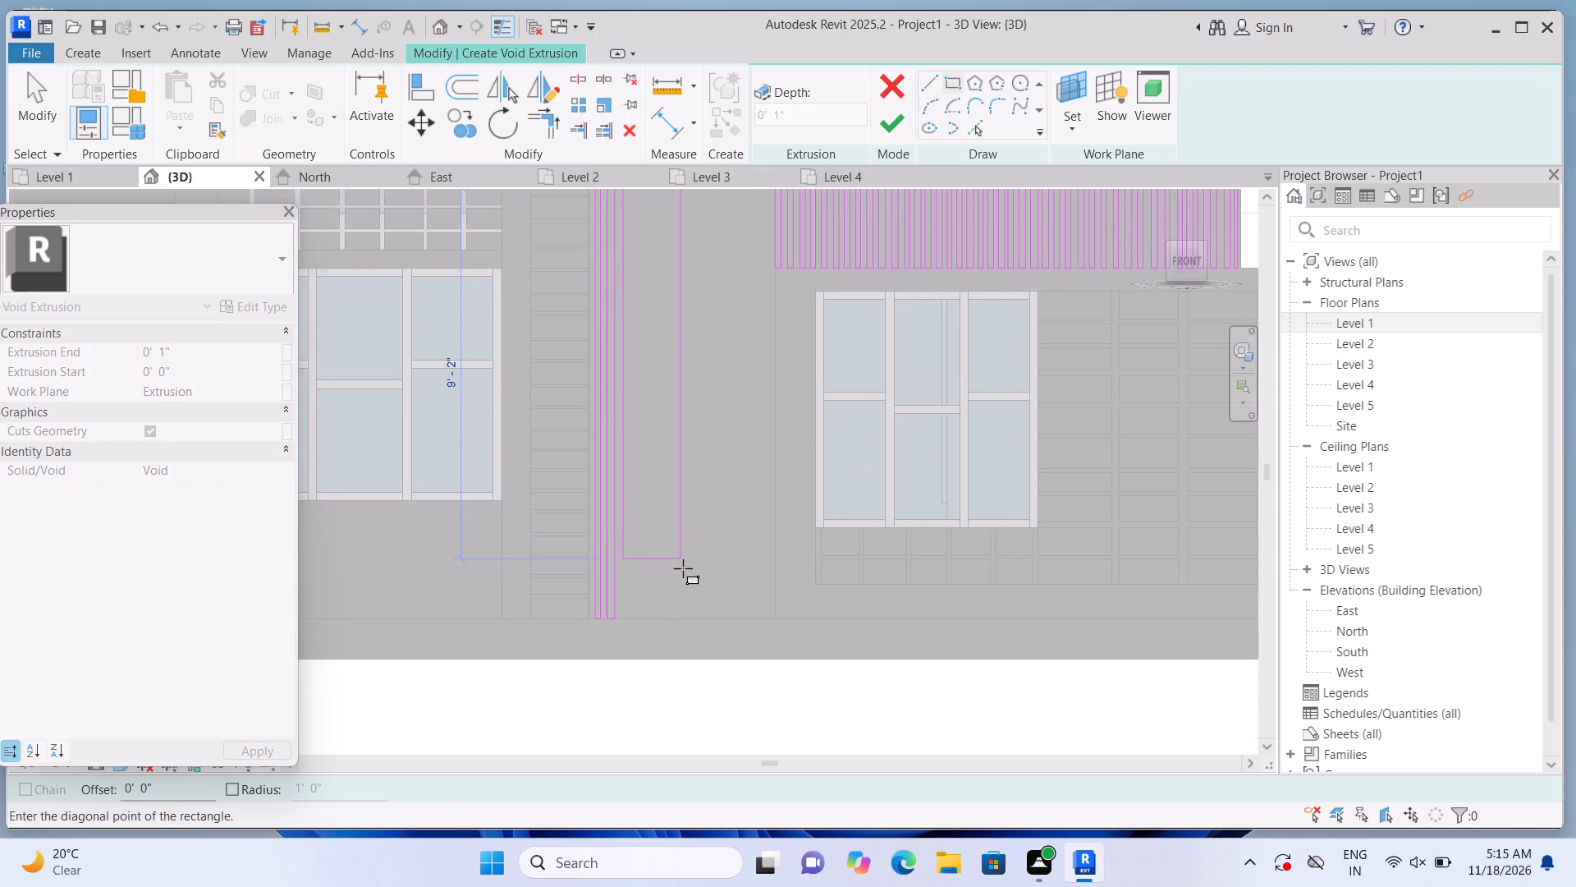
{"action": "scroll", "coordinate": [683, 572], "scroll_direction": "up", "scroll_amount": 3}
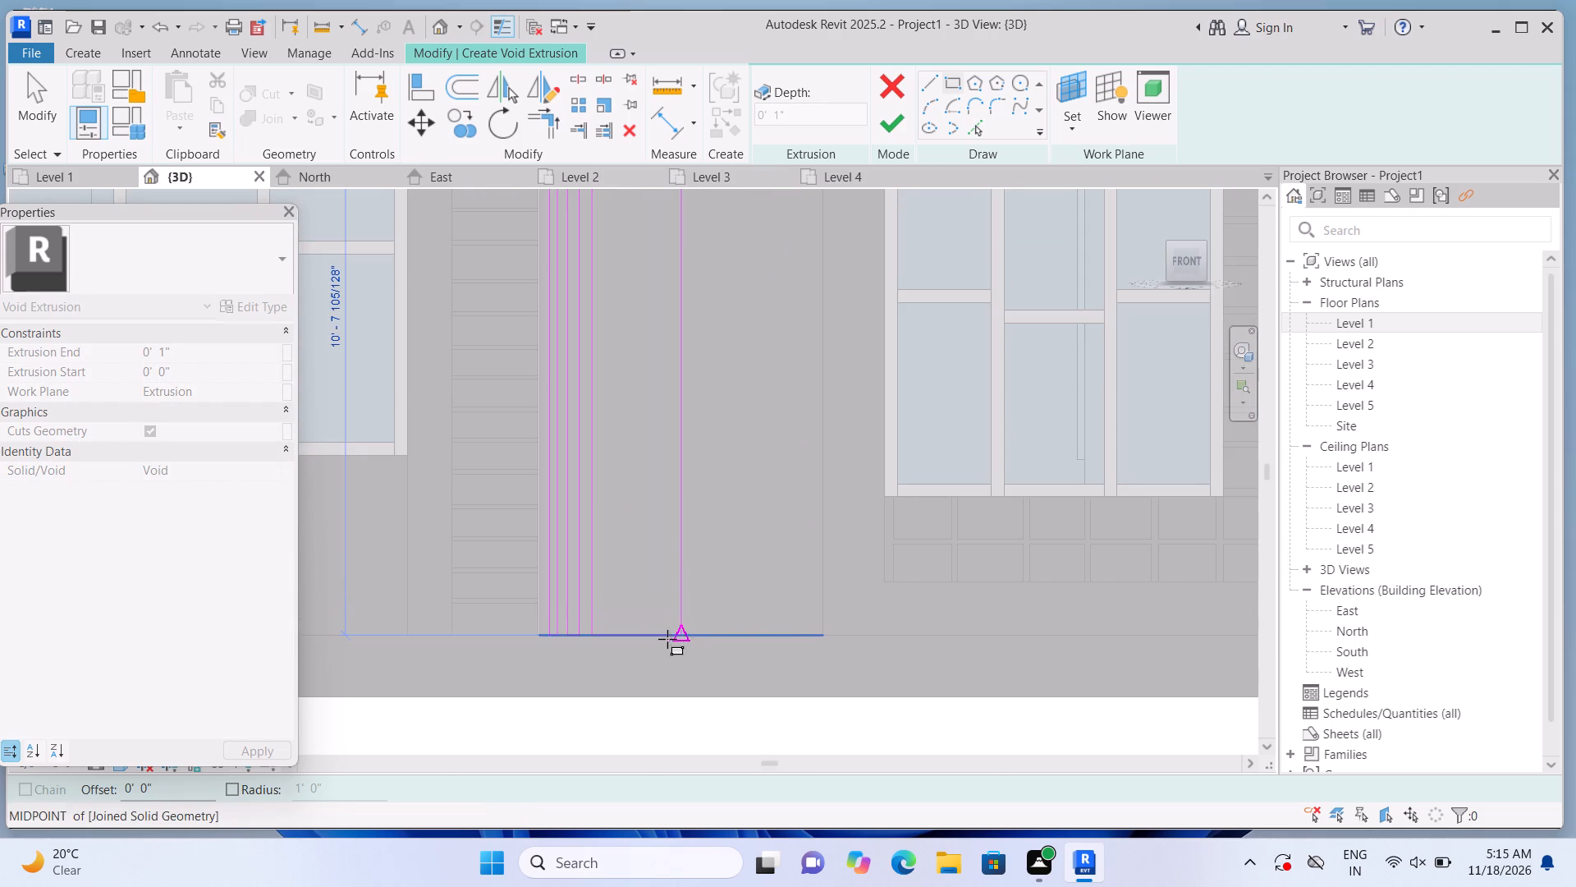
{"action": "left_click", "coordinate": [605, 638]}
{"action": "key", "text": "Escape"}
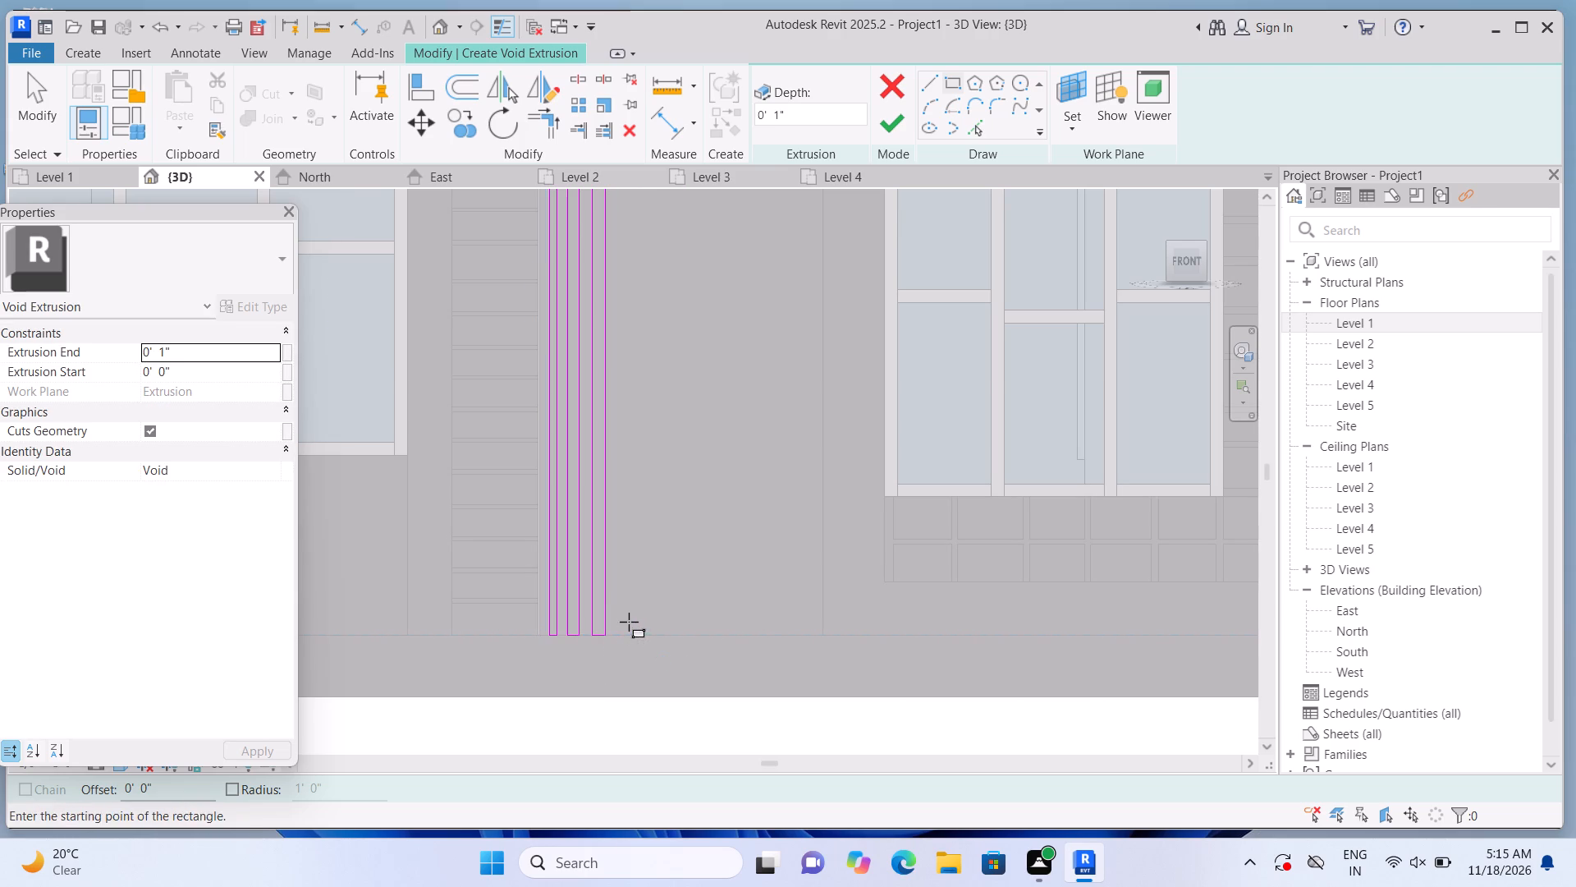
Add a fourth narrow full-height rectangle about 10'-8" tall beside the third, at similar spacing and ending at Level 1.
{"action": "middle_click_drag", "start_coordinate": [675, 448], "coordinate": [701, 837]}
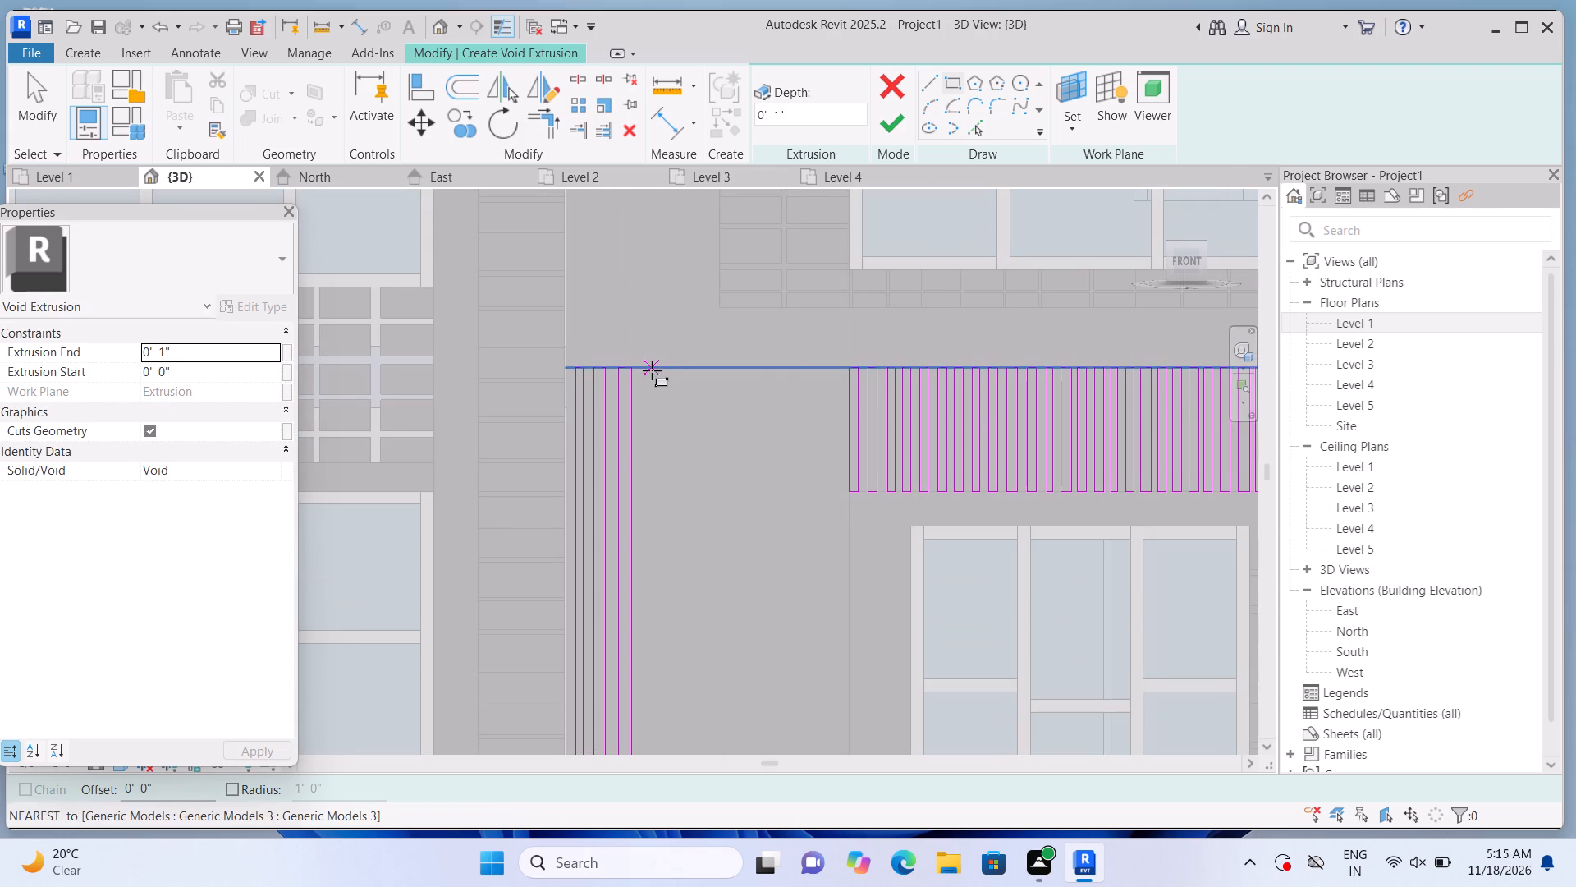
{"action": "left_click", "coordinate": [649, 370]}
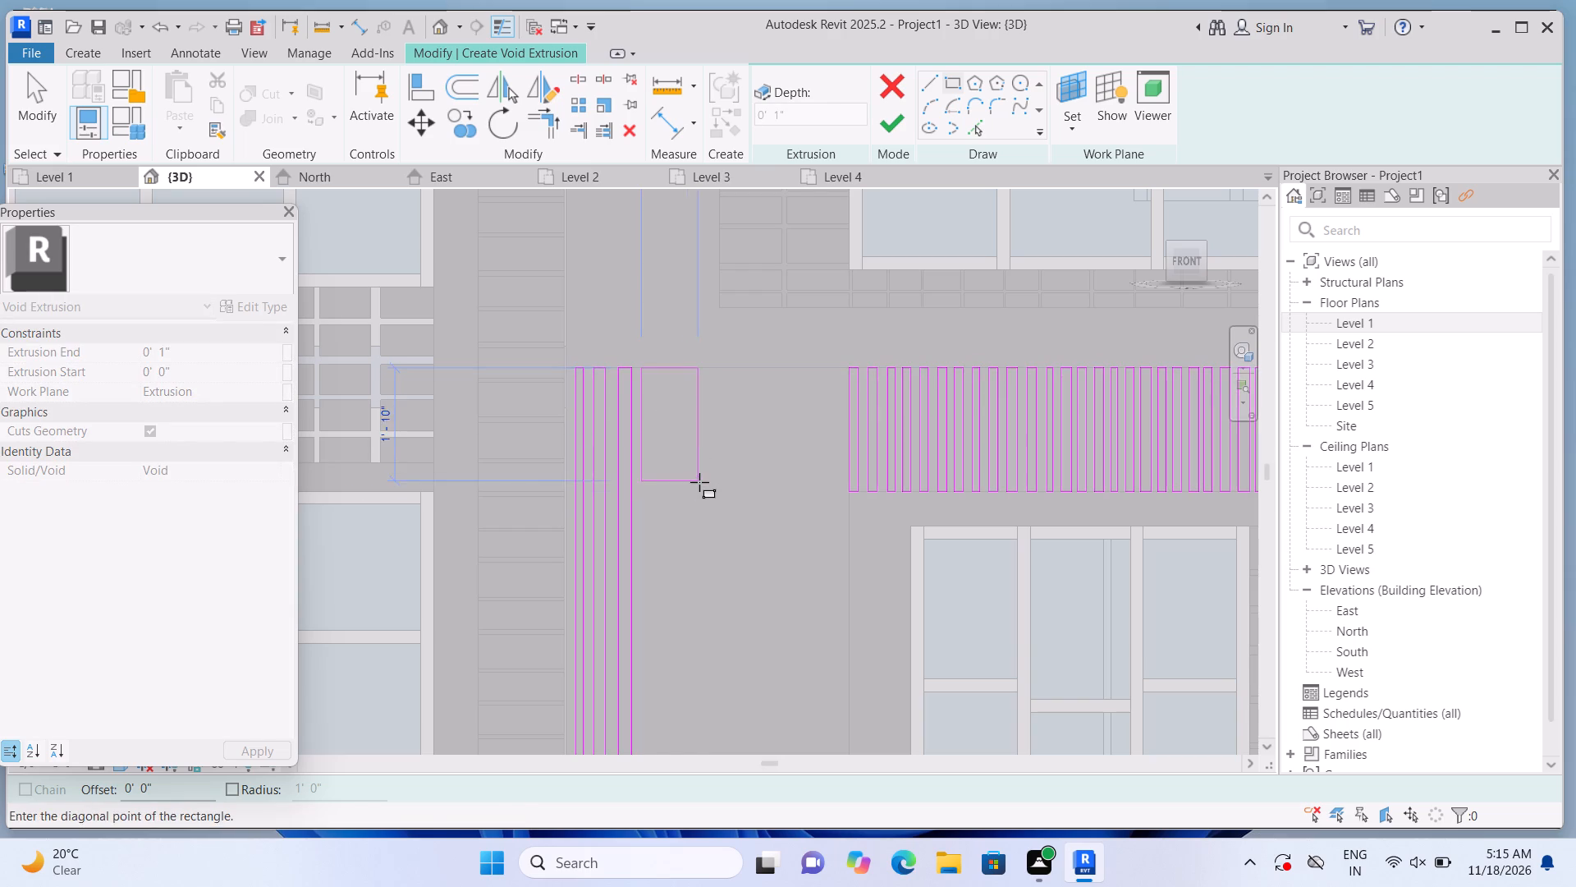
{"action": "middle_click_drag", "start_coordinate": [694, 484], "coordinate": [671, 239]}
{"action": "middle_click_drag", "start_coordinate": [671, 228], "coordinate": [671, 200]}
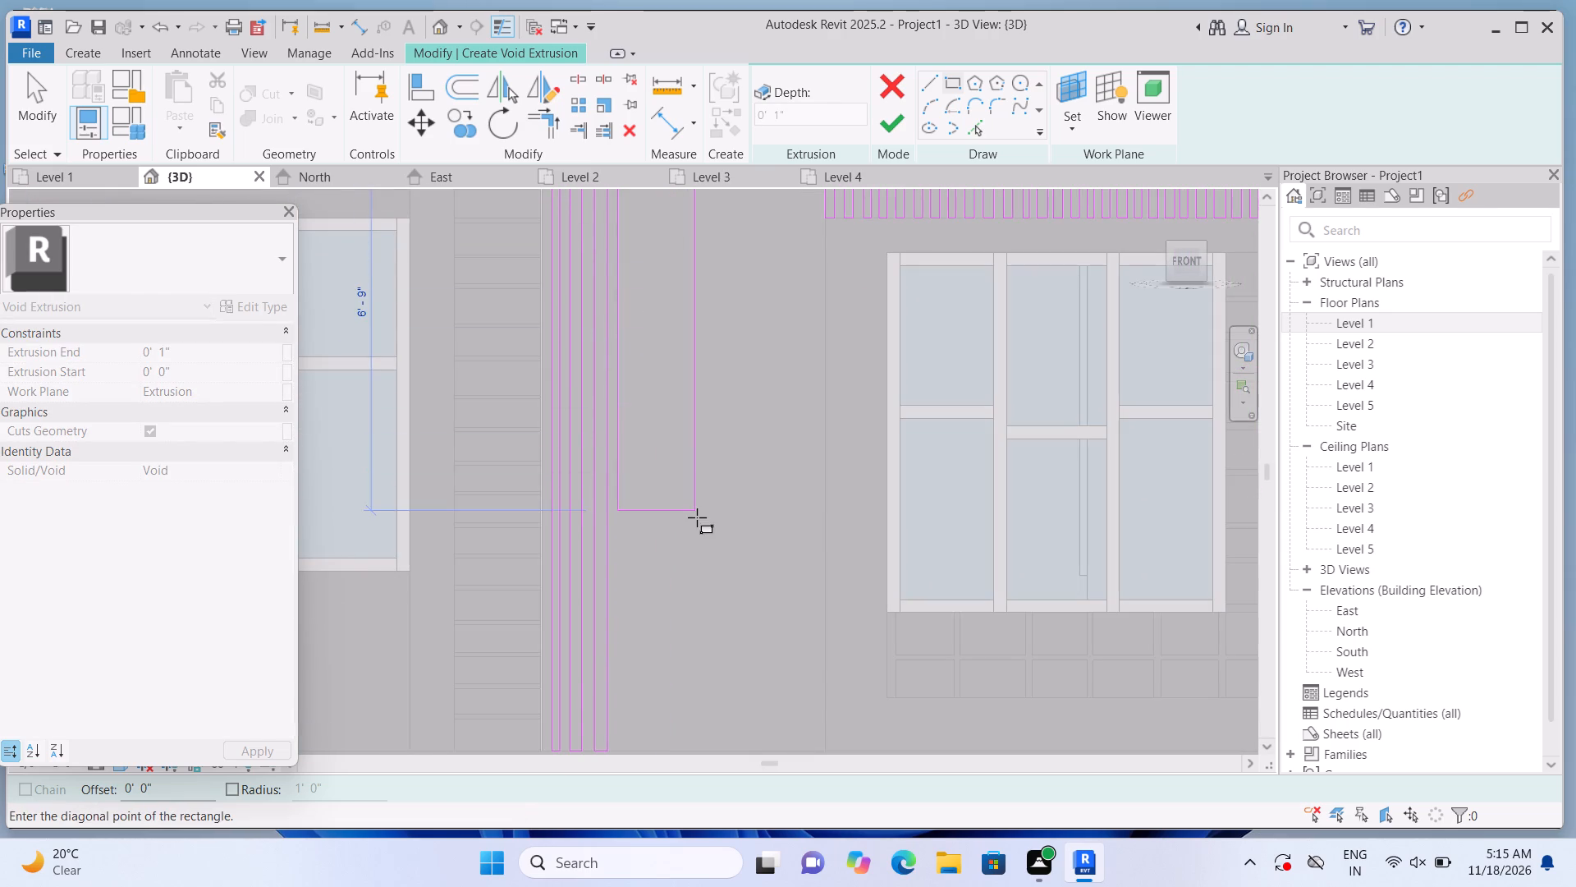
{"action": "middle_click_drag", "start_coordinate": [695, 514], "coordinate": [690, 499]}
{"action": "middle_click_drag", "start_coordinate": [676, 422], "coordinate": [671, 264]}
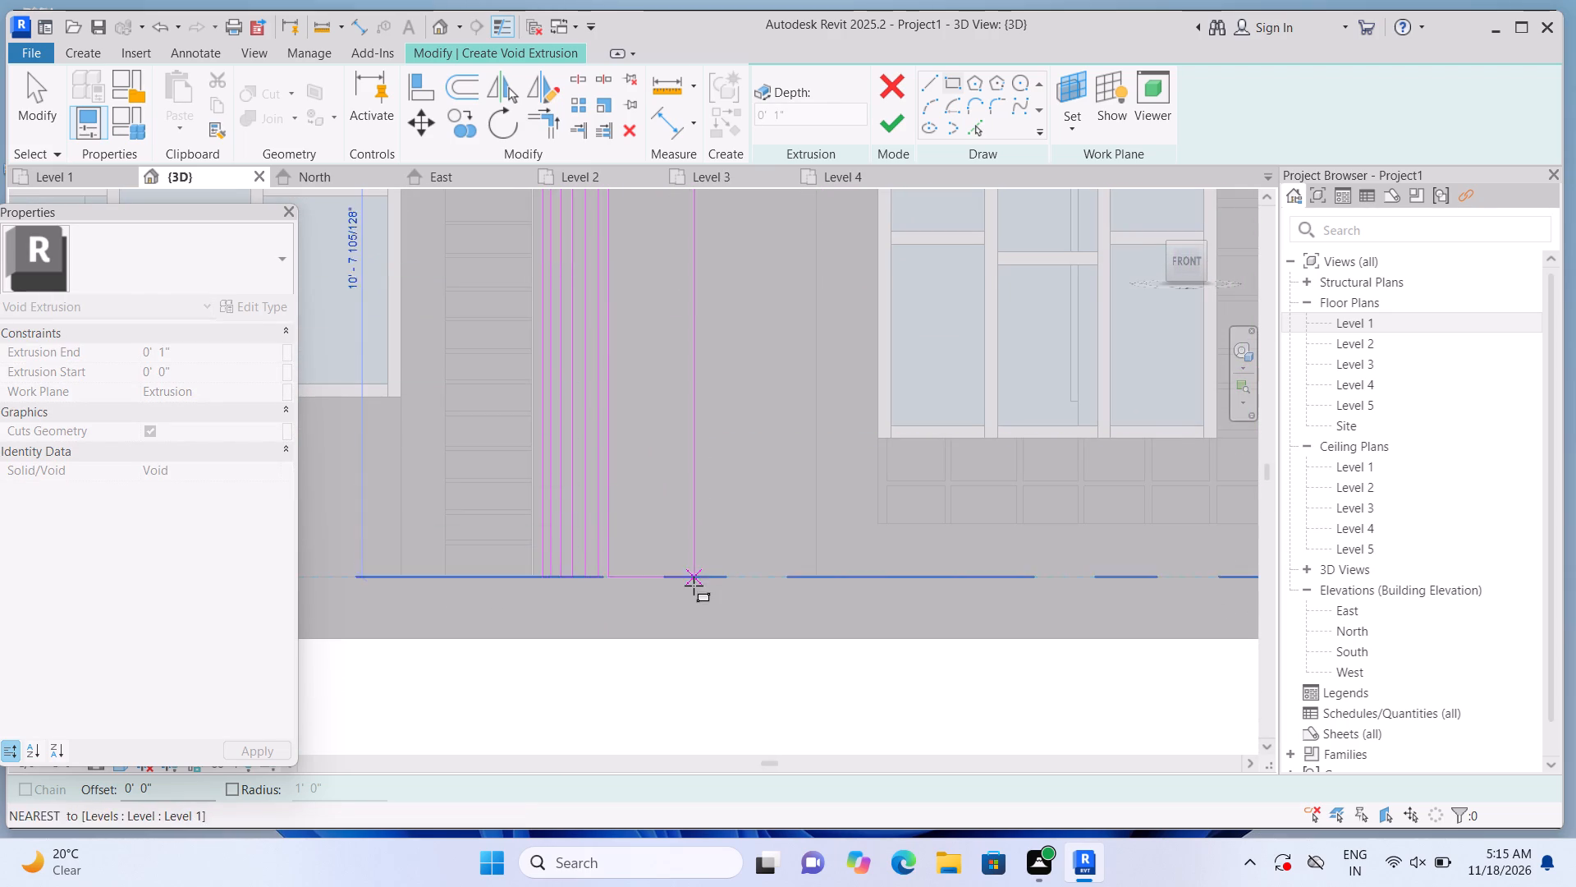
{"action": "left_click", "coordinate": [621, 577]}
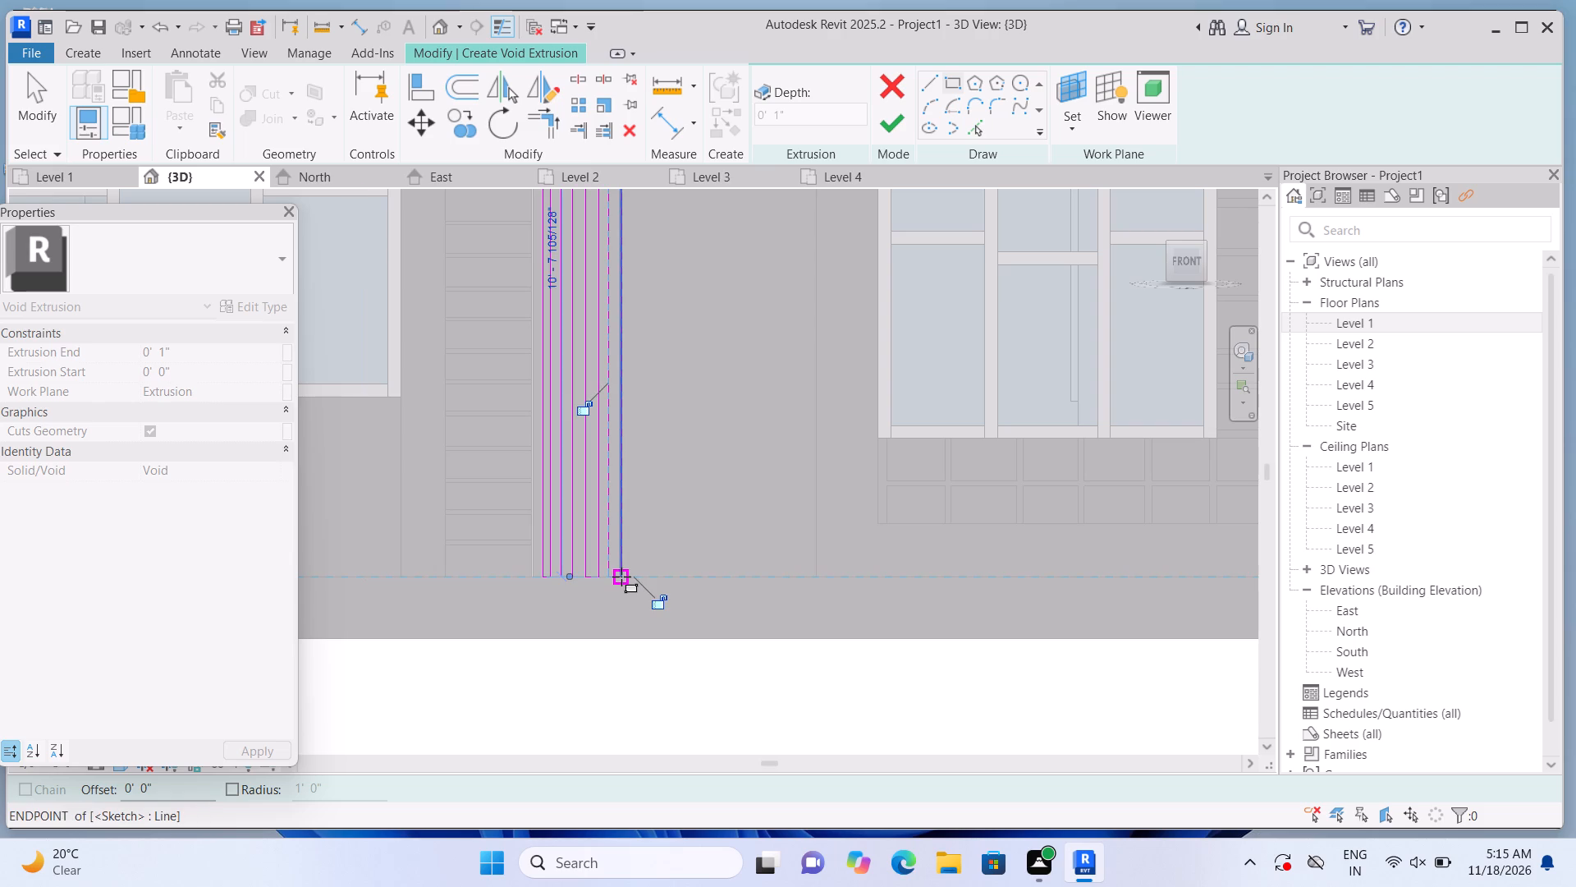
{"action": "key", "text": "Escape"}
Add a fifth narrow vertical rectangle about 10'-8" tall beside the fourth, with matching top and bottom edges.
{"action": "middle_click_drag", "start_coordinate": [686, 467], "coordinate": [694, 723]}
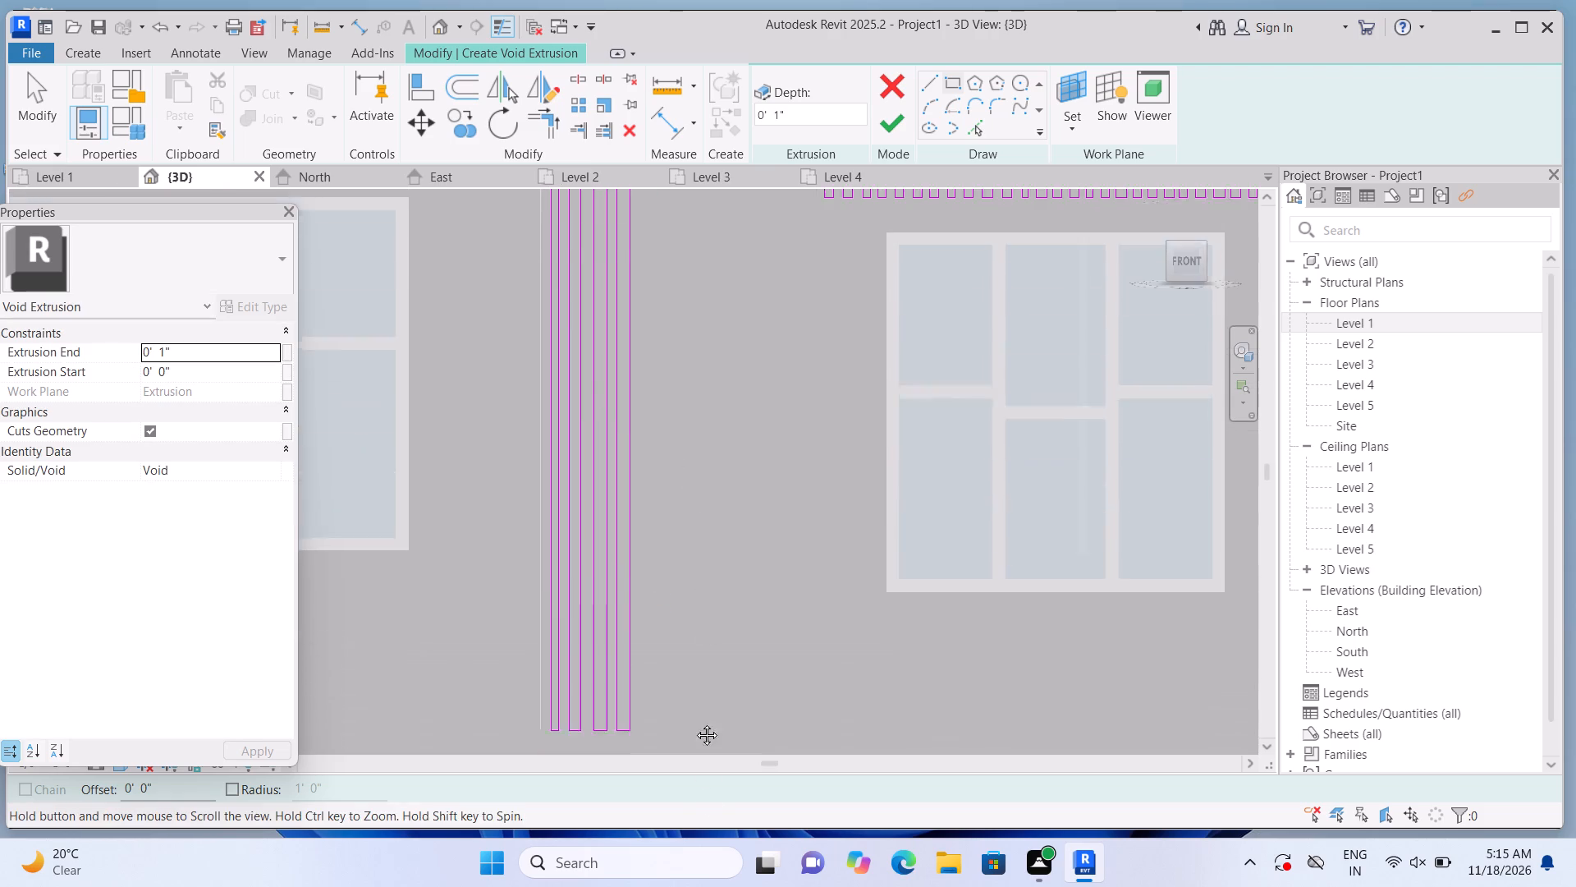
{"action": "middle_click_drag", "start_coordinate": [694, 723], "coordinate": [701, 796]}
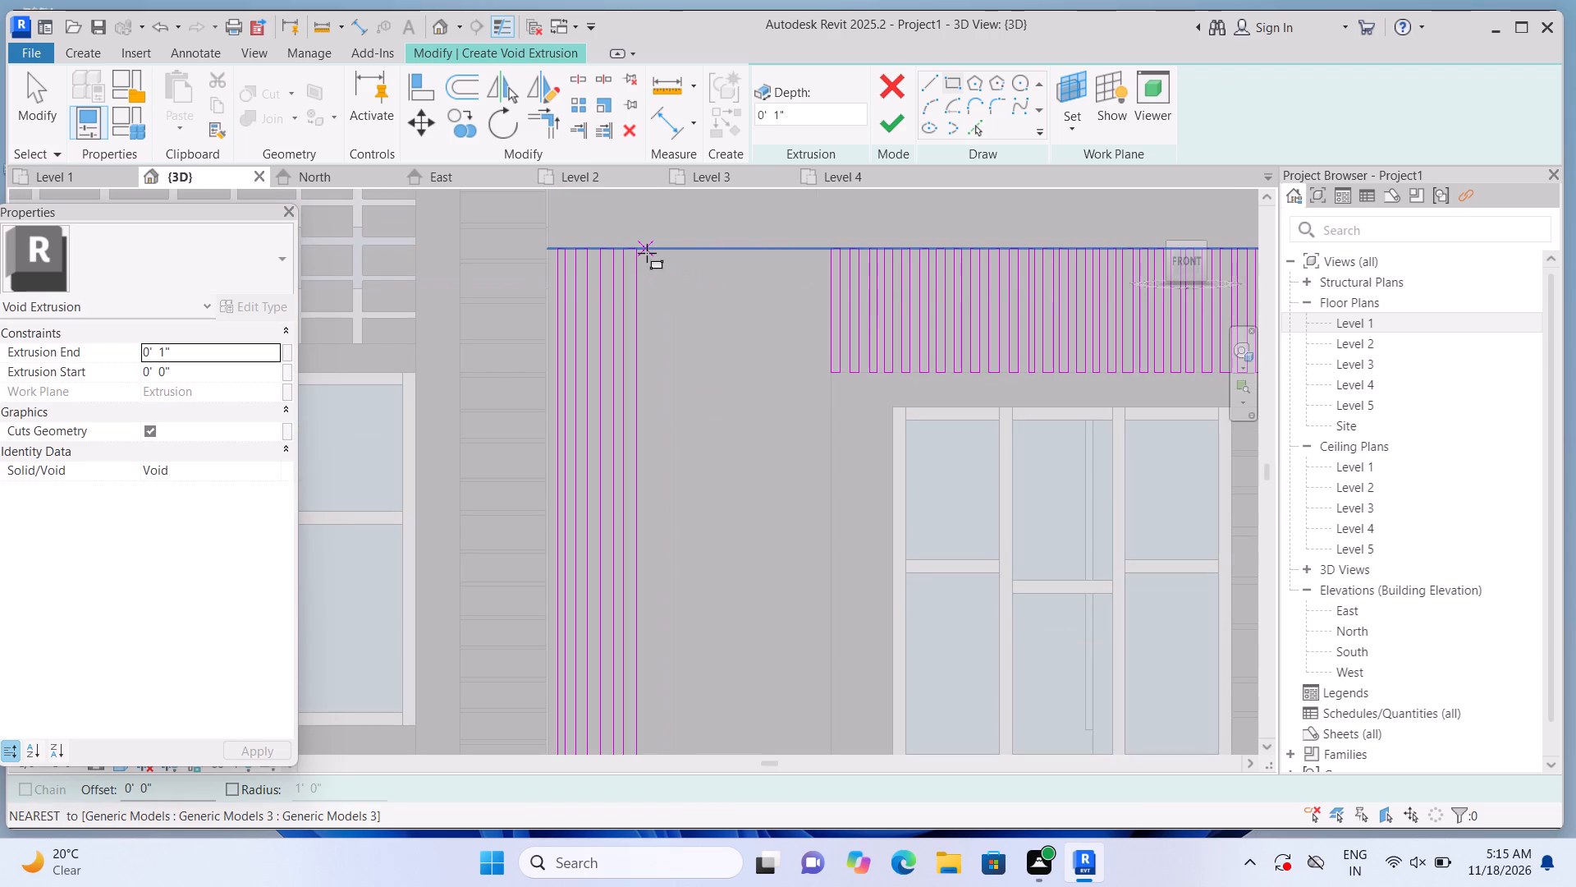
{"action": "left_click", "coordinate": [647, 252]}
{"action": "middle_click_drag", "start_coordinate": [696, 373], "coordinate": [657, 140]}
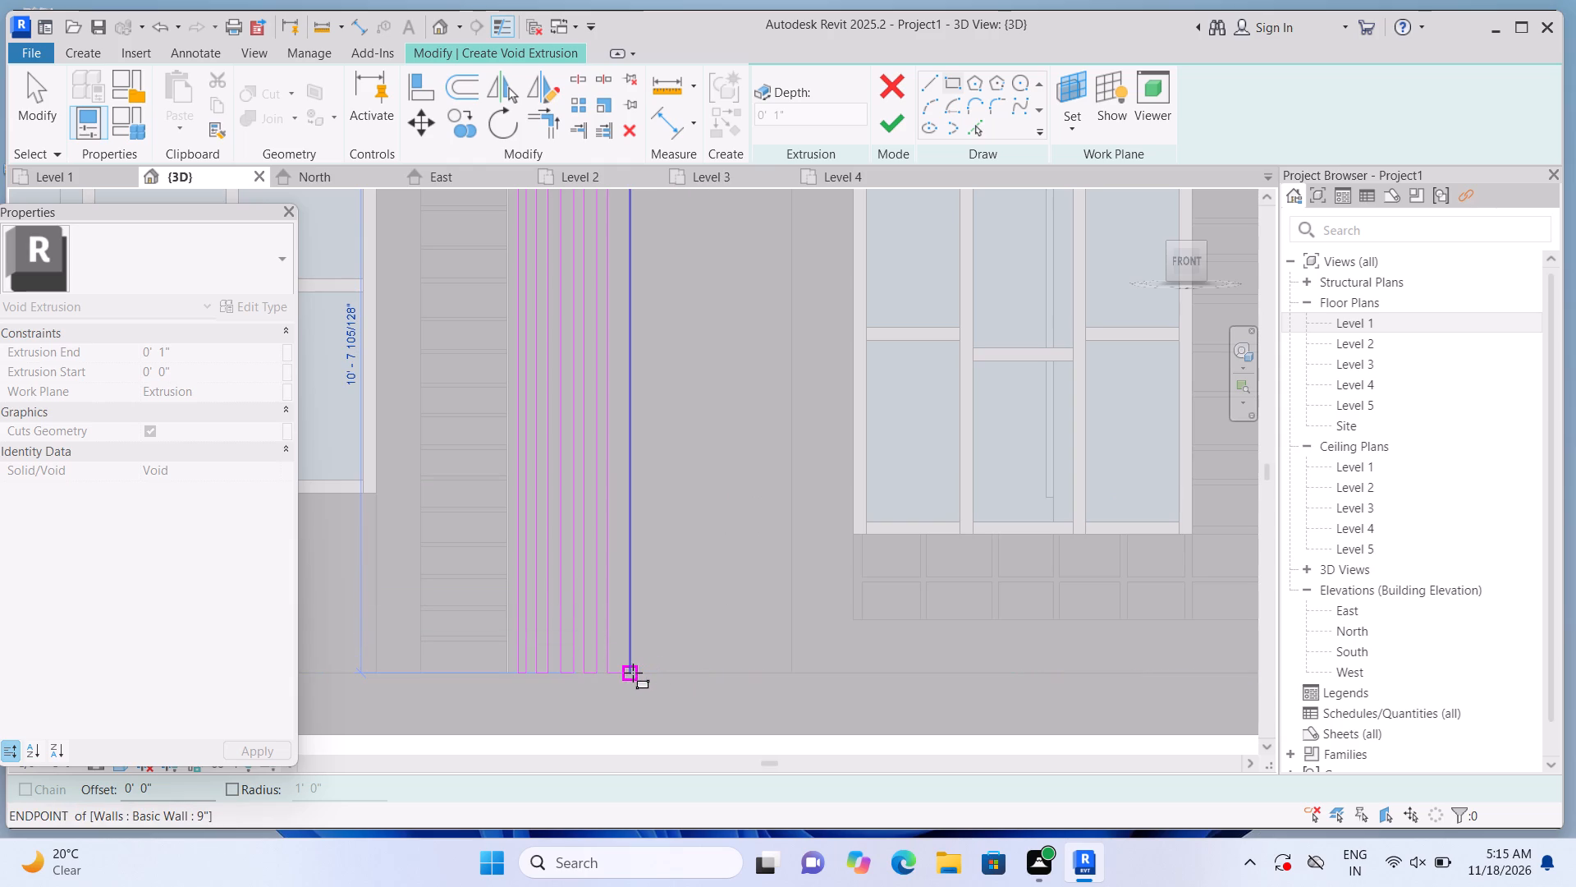
{"action": "scroll", "coordinate": [625, 677], "scroll_direction": "up", "scroll_amount": 4}
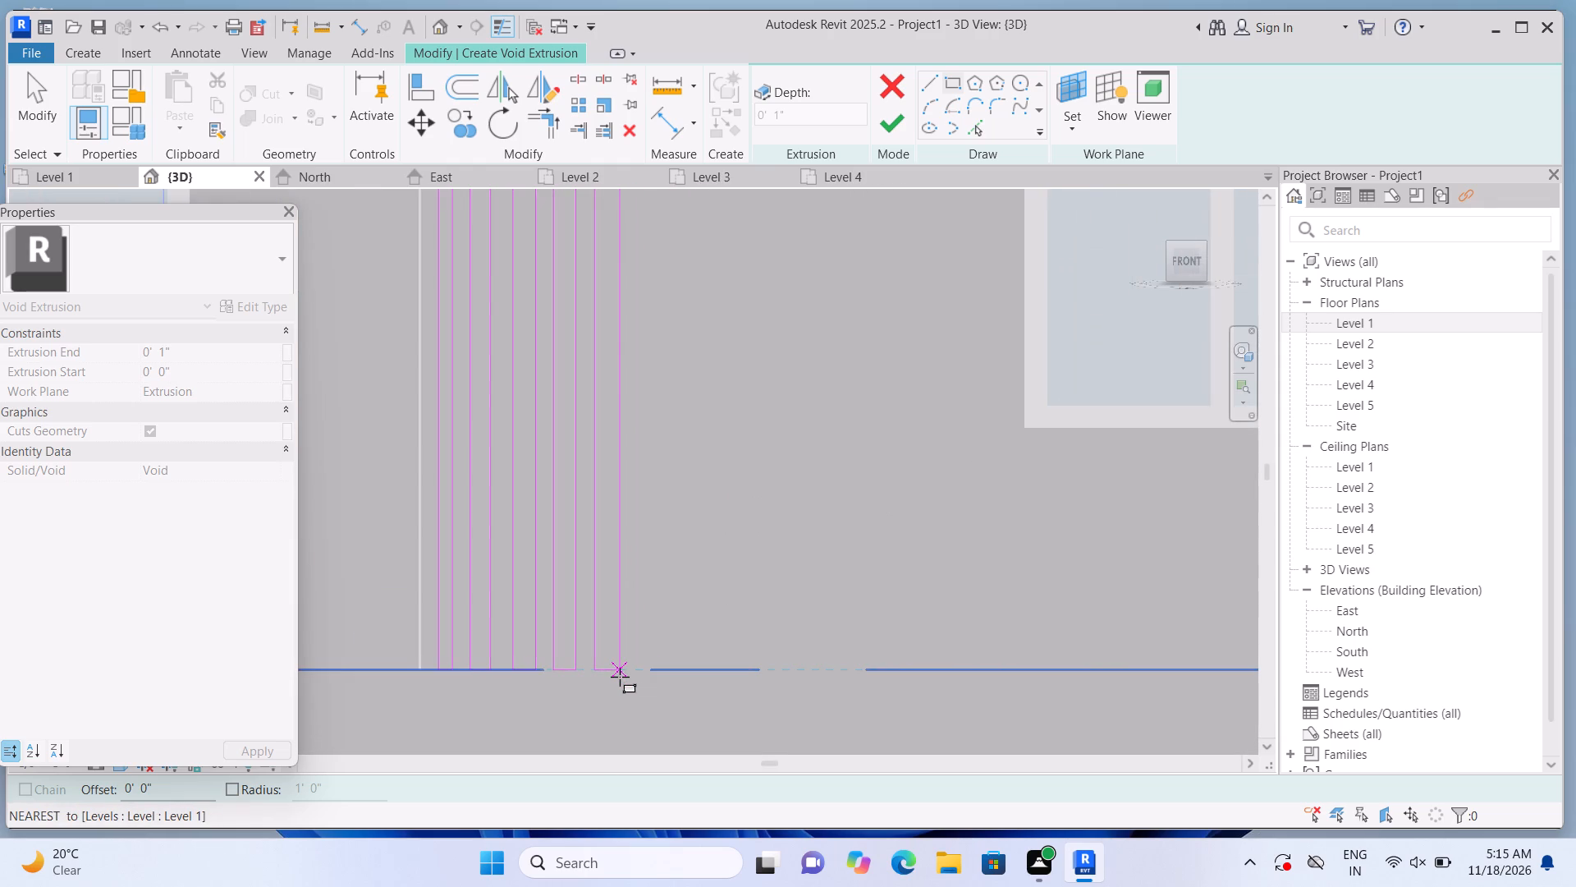
{"action": "left_click", "coordinate": [610, 677]}
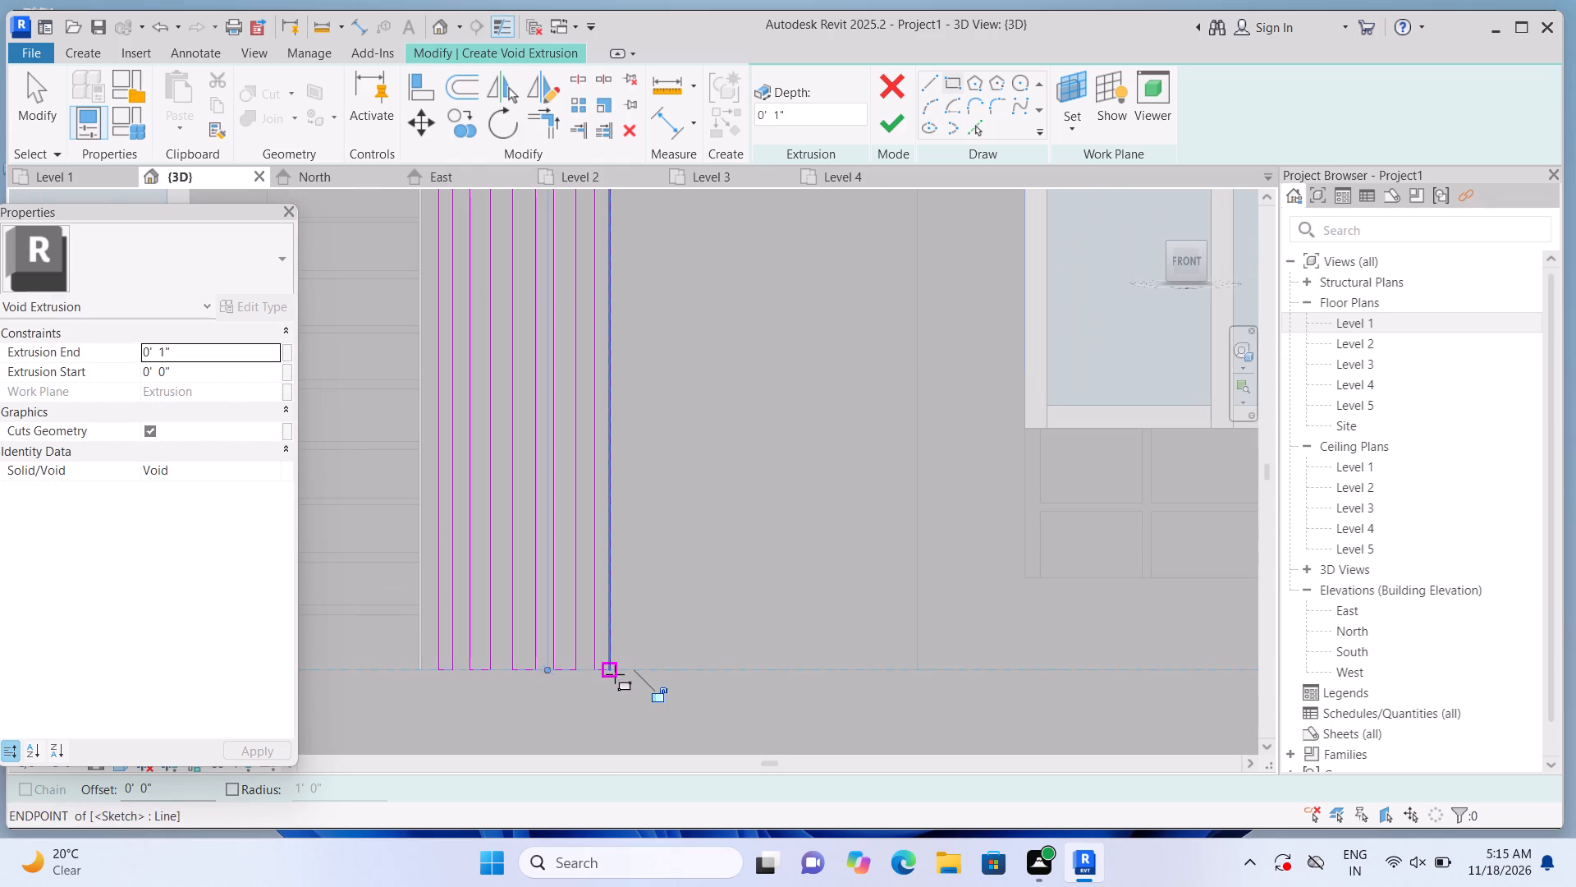
{"action": "key", "text": "Escape"}
Add a sixth narrow vertical rectangle about 10'-8" tall beside the fifth, ending near the middle of the plain wall strip.
{"action": "middle_click_drag", "start_coordinate": [672, 507], "coordinate": [663, 716]}
{"action": "scroll", "coordinate": [666, 708], "scroll_direction": "down", "scroll_amount": 3}
{"action": "scroll", "coordinate": [662, 558], "scroll_direction": "down", "scroll_amount": 2}
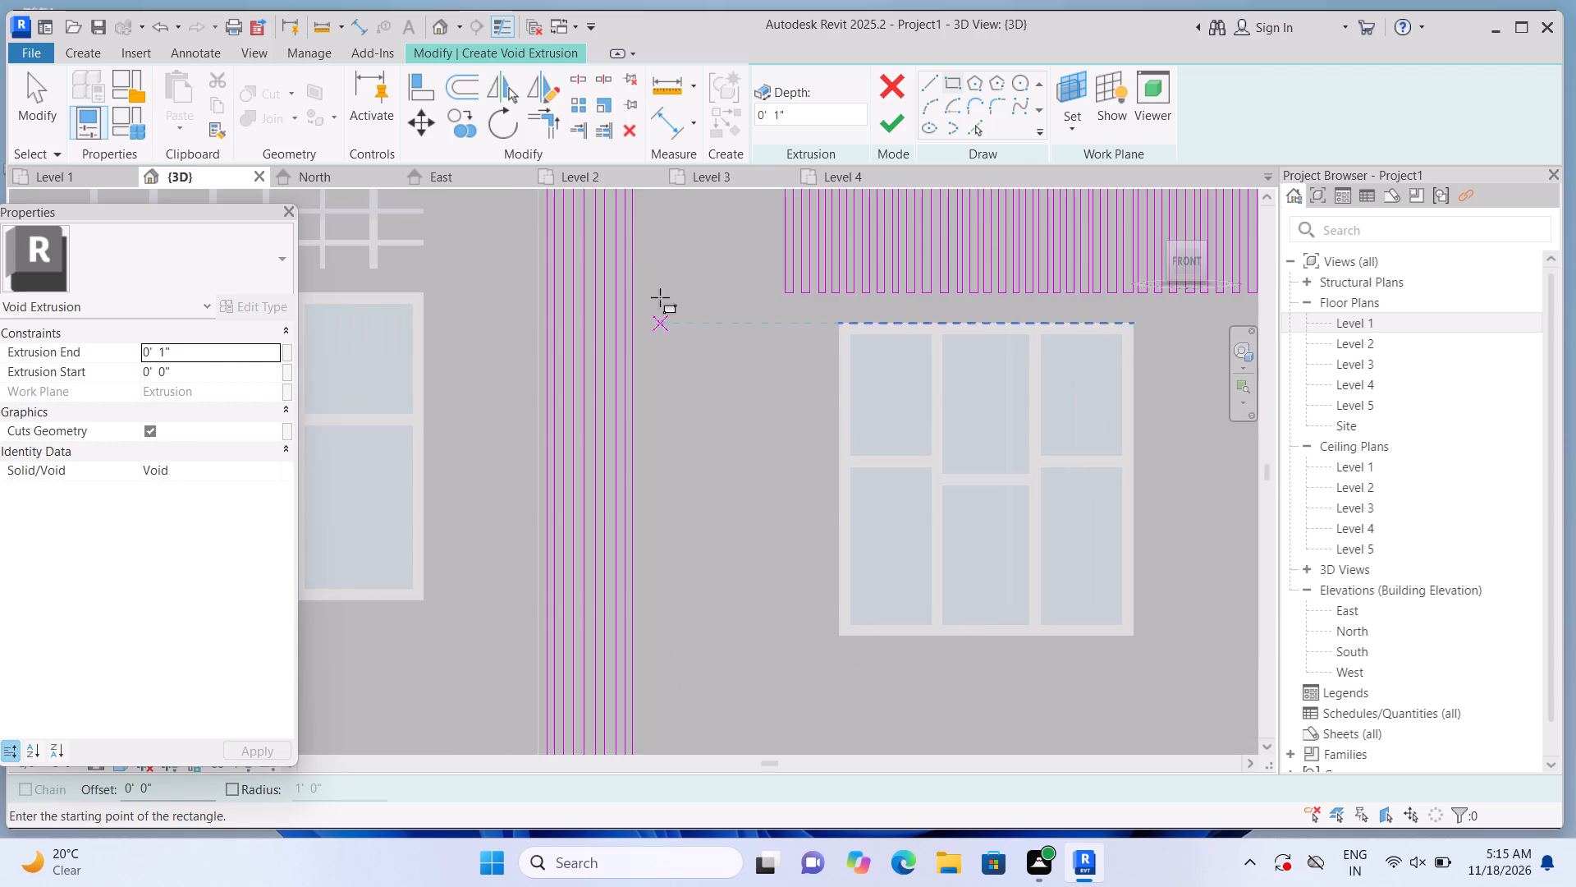
{"action": "scroll", "coordinate": [645, 241], "scroll_direction": "down", "scroll_amount": 2}
{"action": "middle_click_drag", "start_coordinate": [662, 241], "coordinate": [678, 391]}
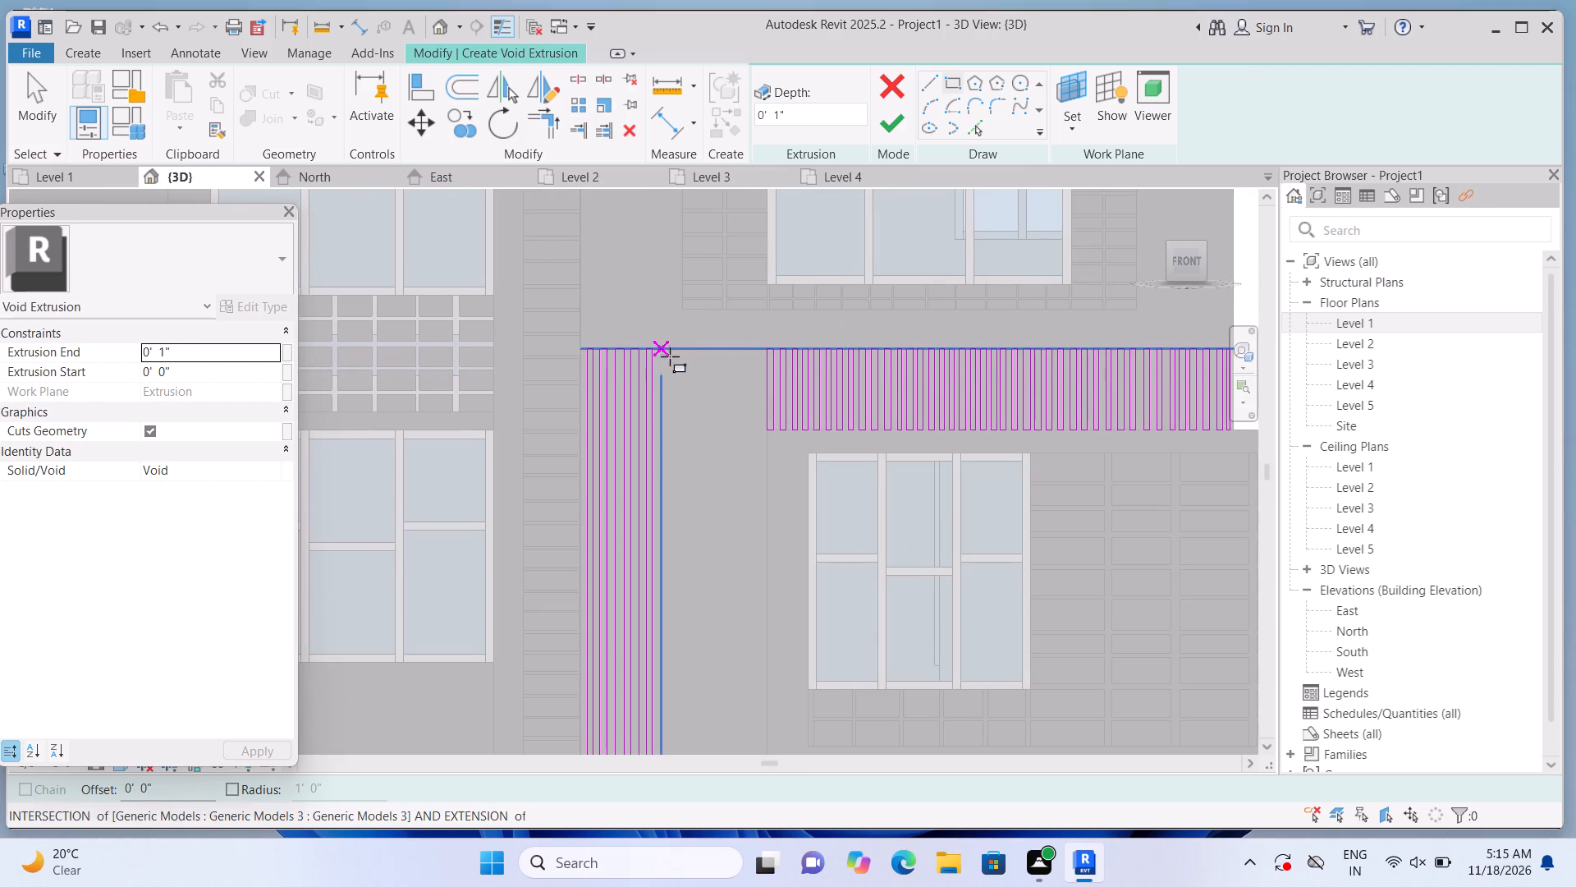
{"action": "scroll", "coordinate": [667, 358], "scroll_direction": "up", "scroll_amount": 3}
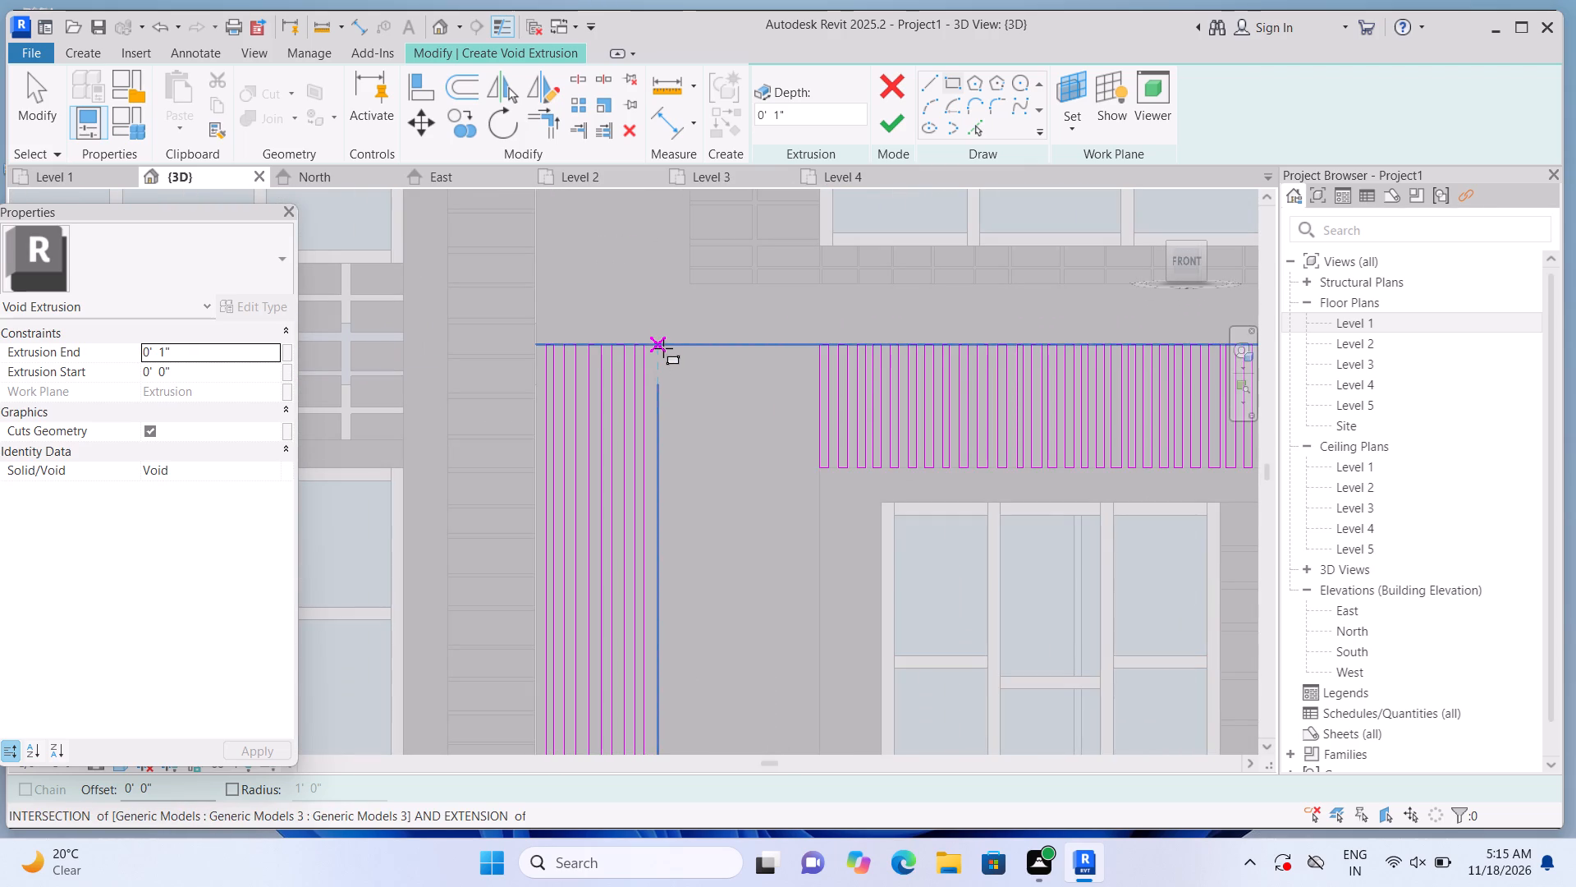
{"action": "left_click", "coordinate": [663, 348]}
{"action": "scroll", "coordinate": [719, 515], "scroll_direction": "up", "scroll_amount": 1}
{"action": "middle_click_drag", "start_coordinate": [719, 514], "coordinate": [697, 109]}
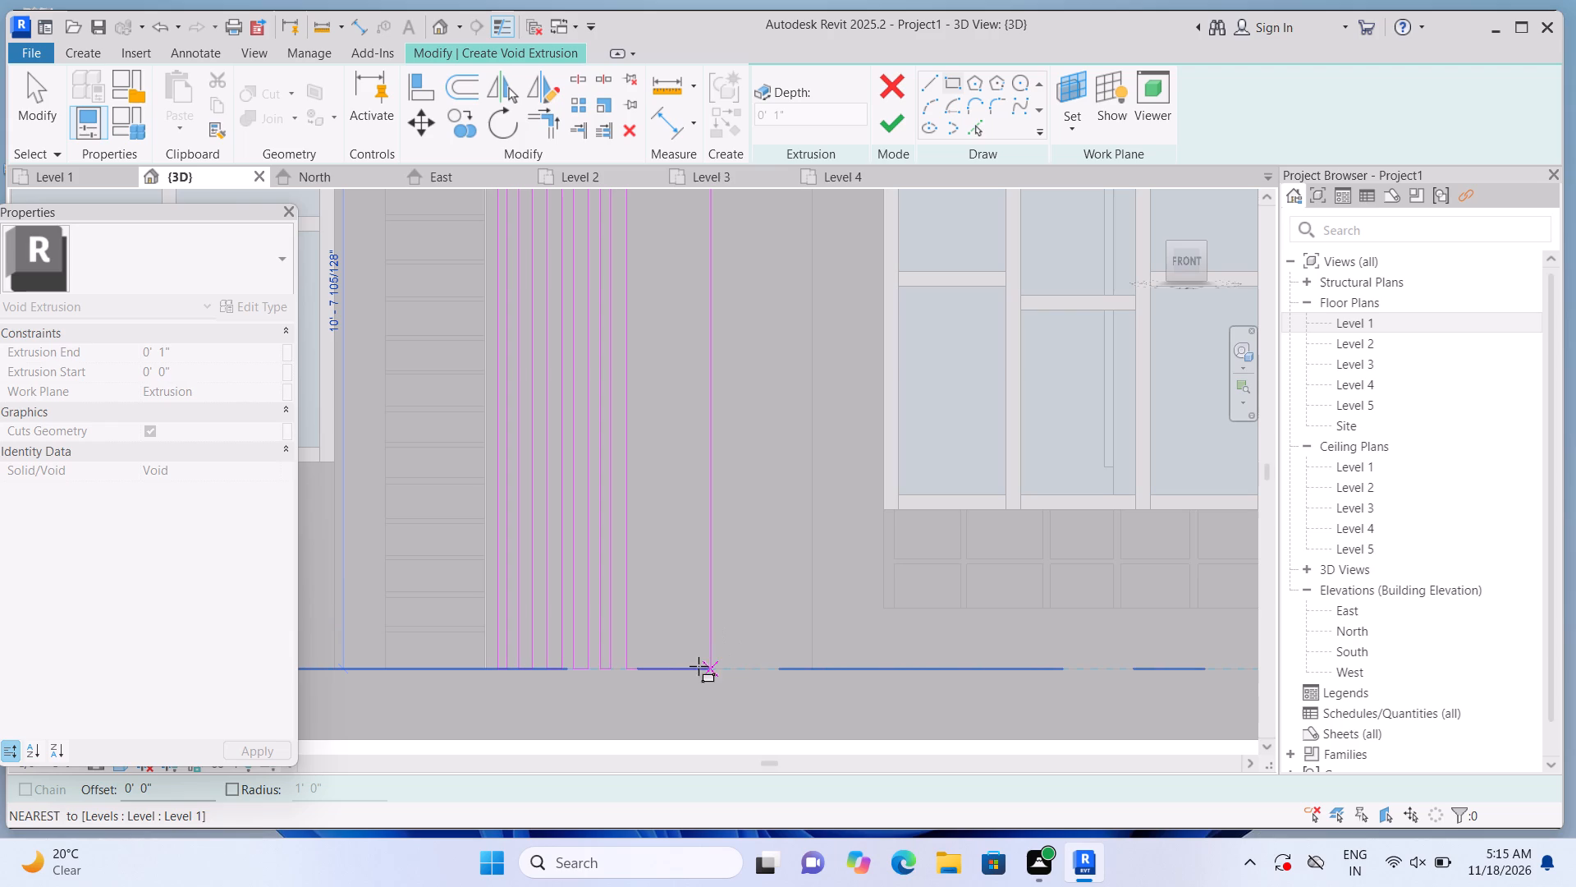
{"action": "left_click", "coordinate": [639, 670]}
{"action": "key", "text": "Escape"}
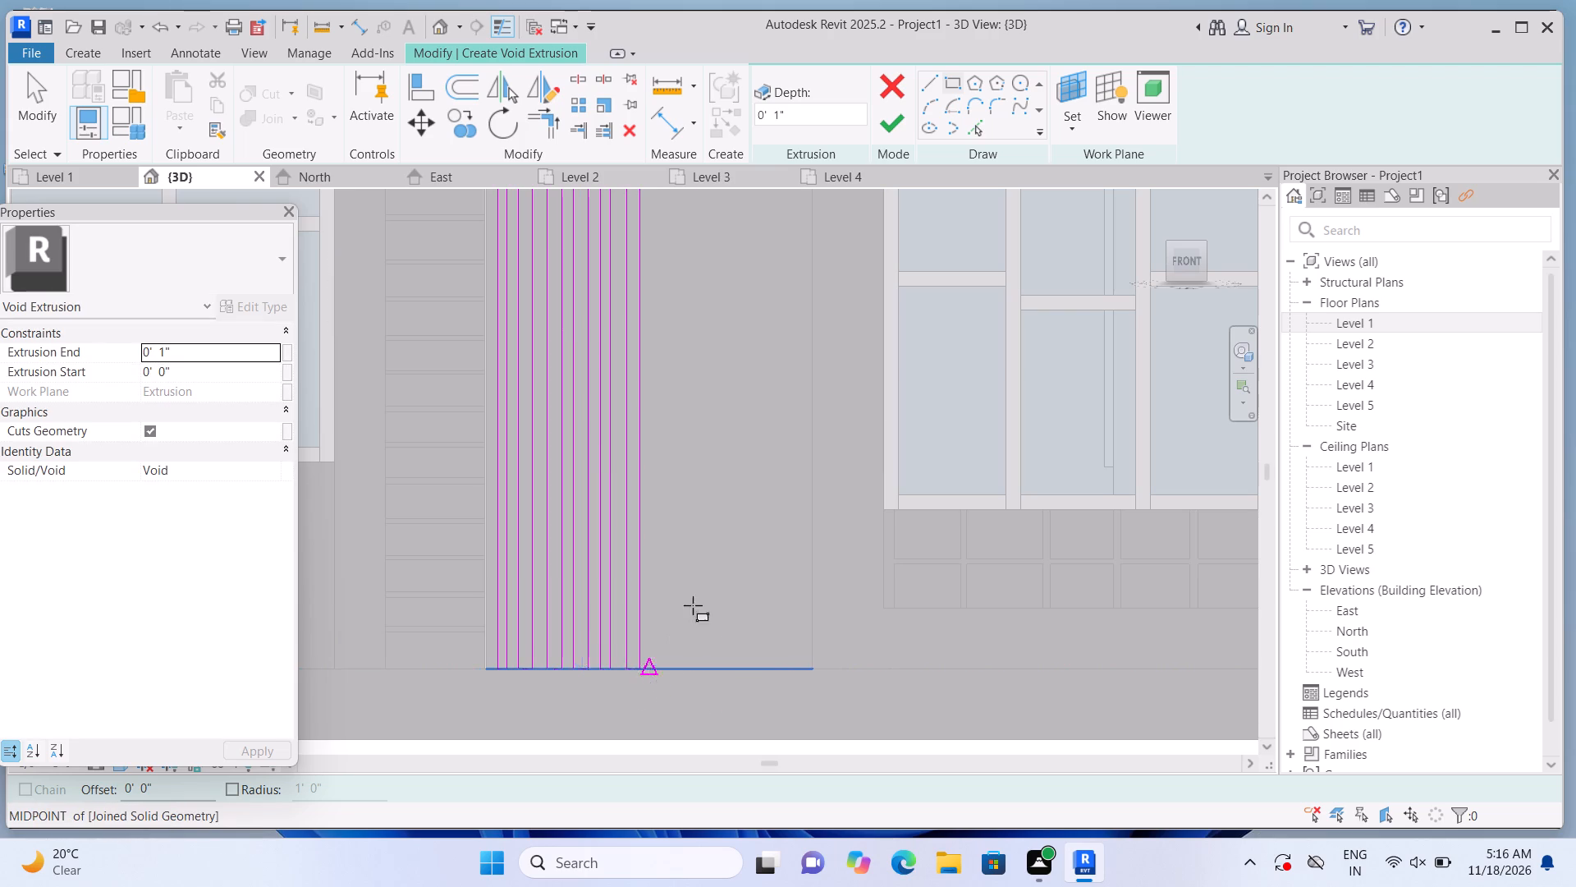
Sketch a narrow vertical rectangle about 10'-8" tall at the strip's window-side edge, just before the row of short rectangles.
{"action": "middle_click_drag", "start_coordinate": [729, 476], "coordinate": [716, 608]}
{"action": "scroll", "coordinate": [735, 312], "scroll_direction": "down", "scroll_amount": 1}
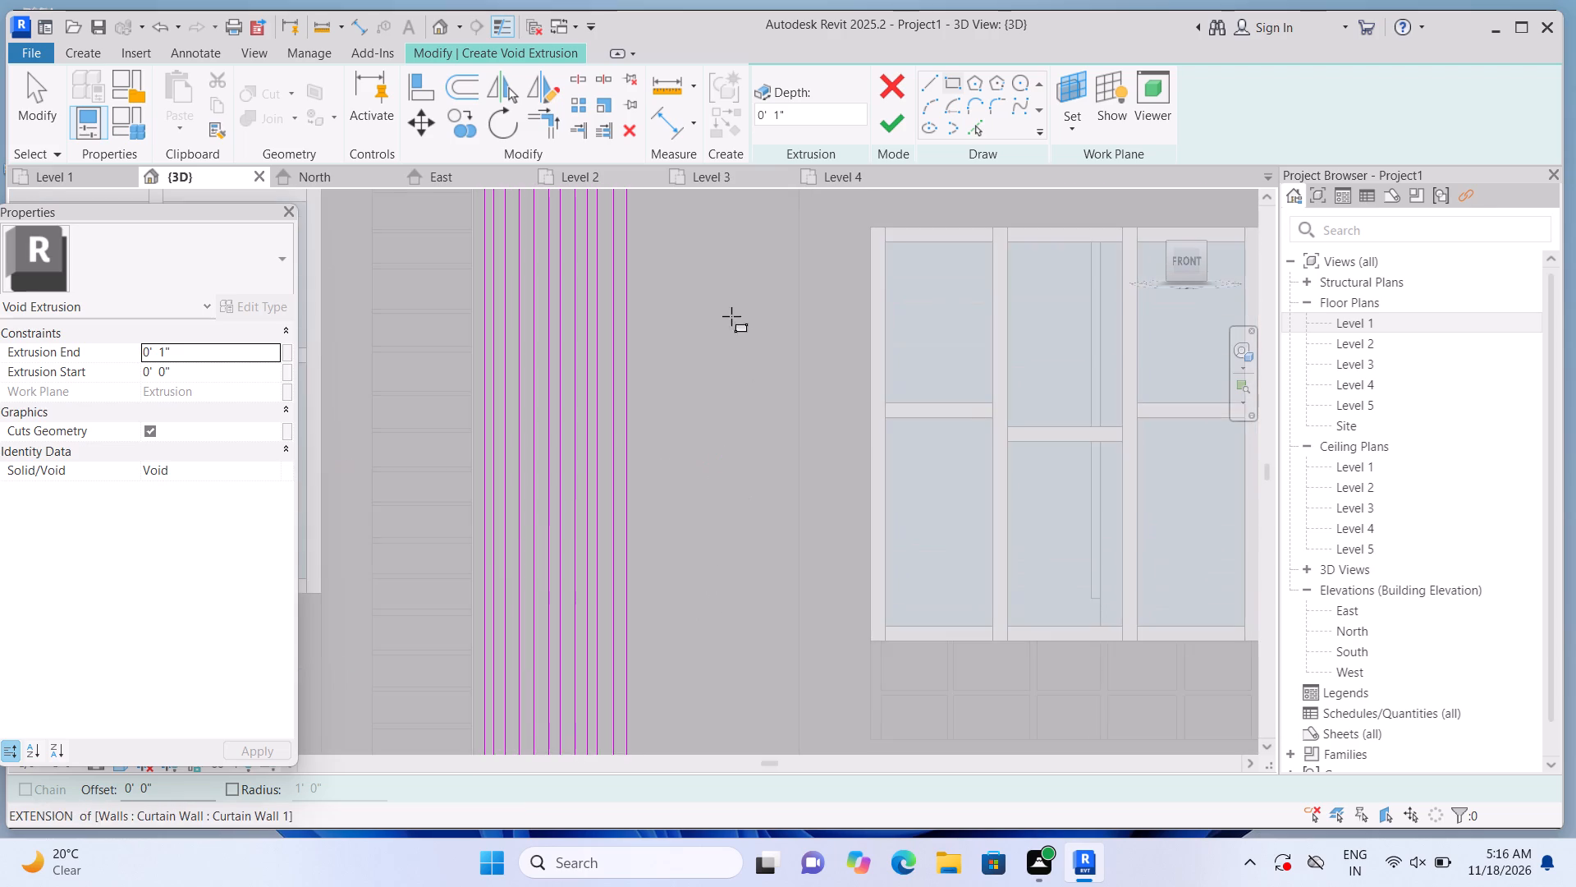
{"action": "scroll", "coordinate": [731, 316], "scroll_direction": "down", "scroll_amount": 1}
{"action": "middle_click_drag", "start_coordinate": [733, 292], "coordinate": [726, 439]}
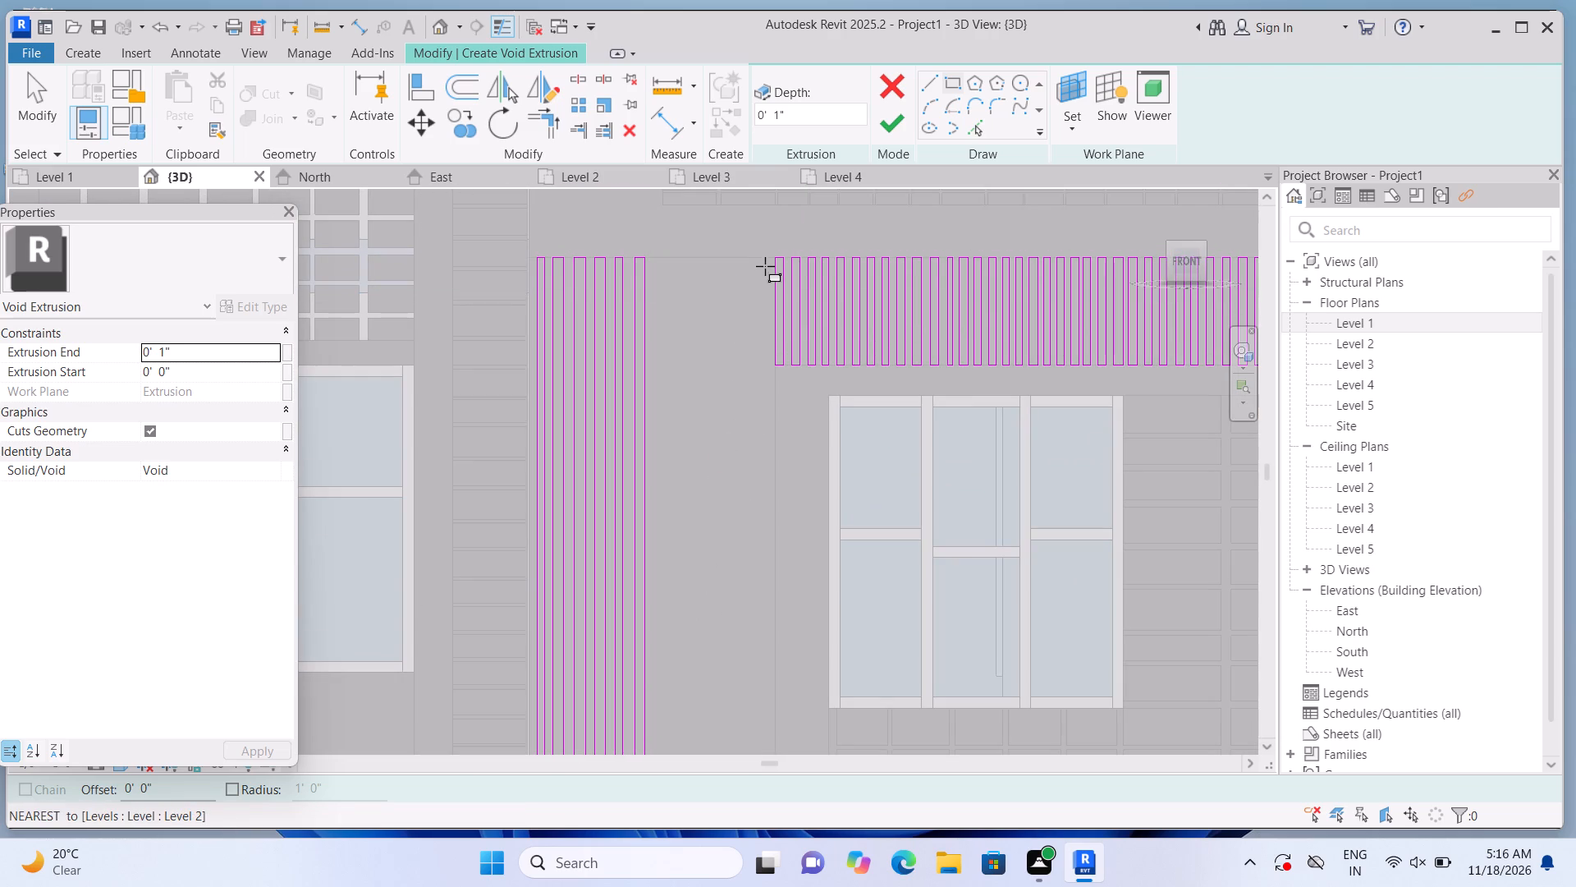
{"action": "left_click", "coordinate": [766, 266]}
{"action": "middle_click_drag", "start_coordinate": [727, 417], "coordinate": [717, 209]}
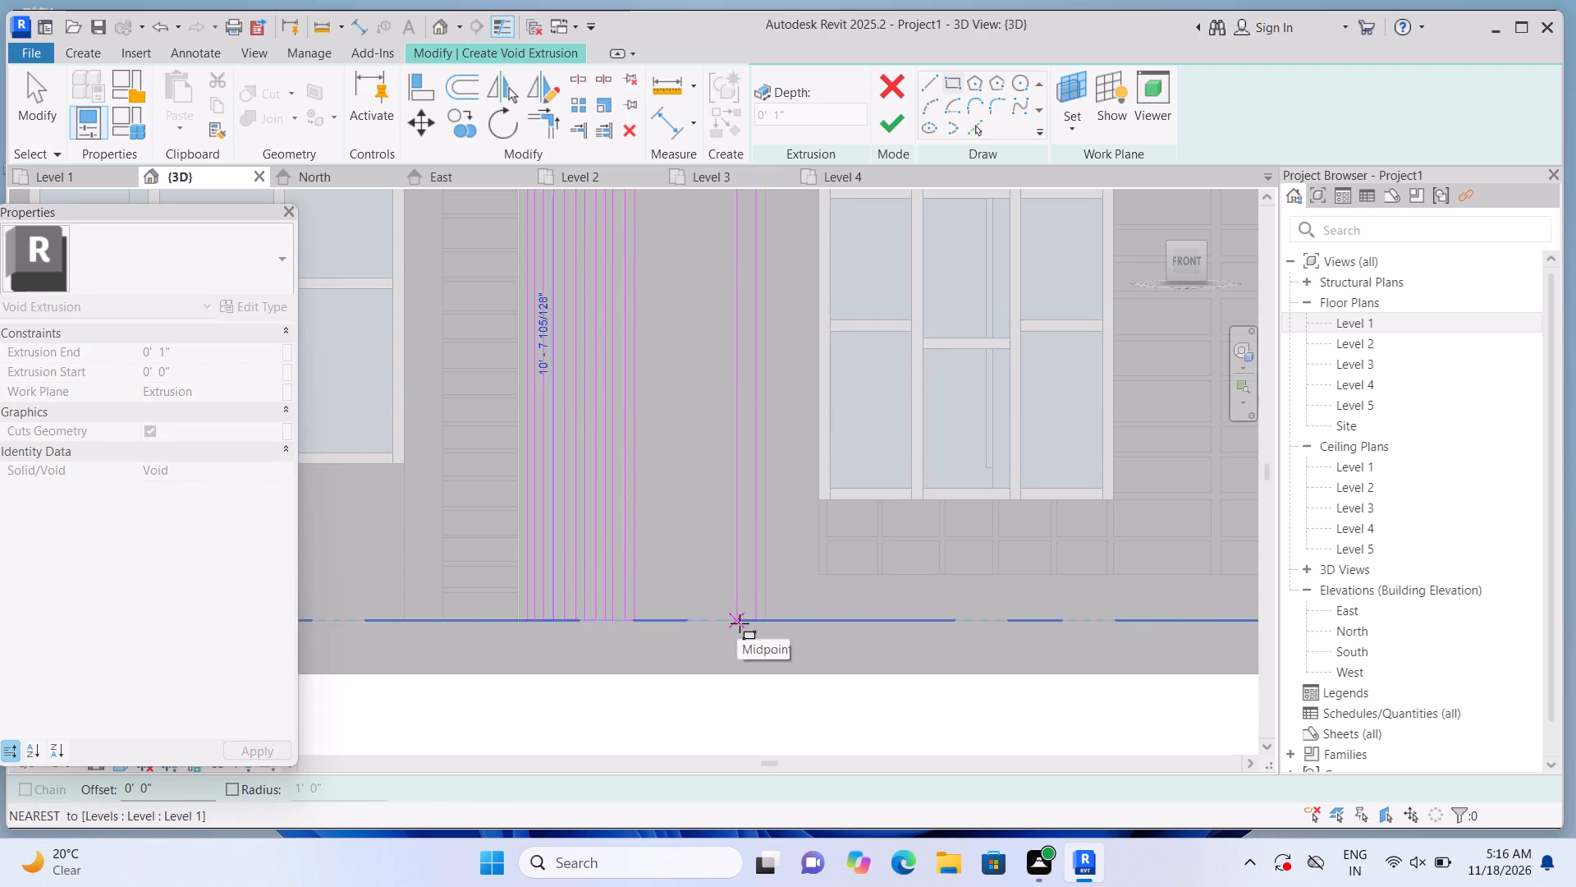
{"action": "left_click", "coordinate": [746, 624]}
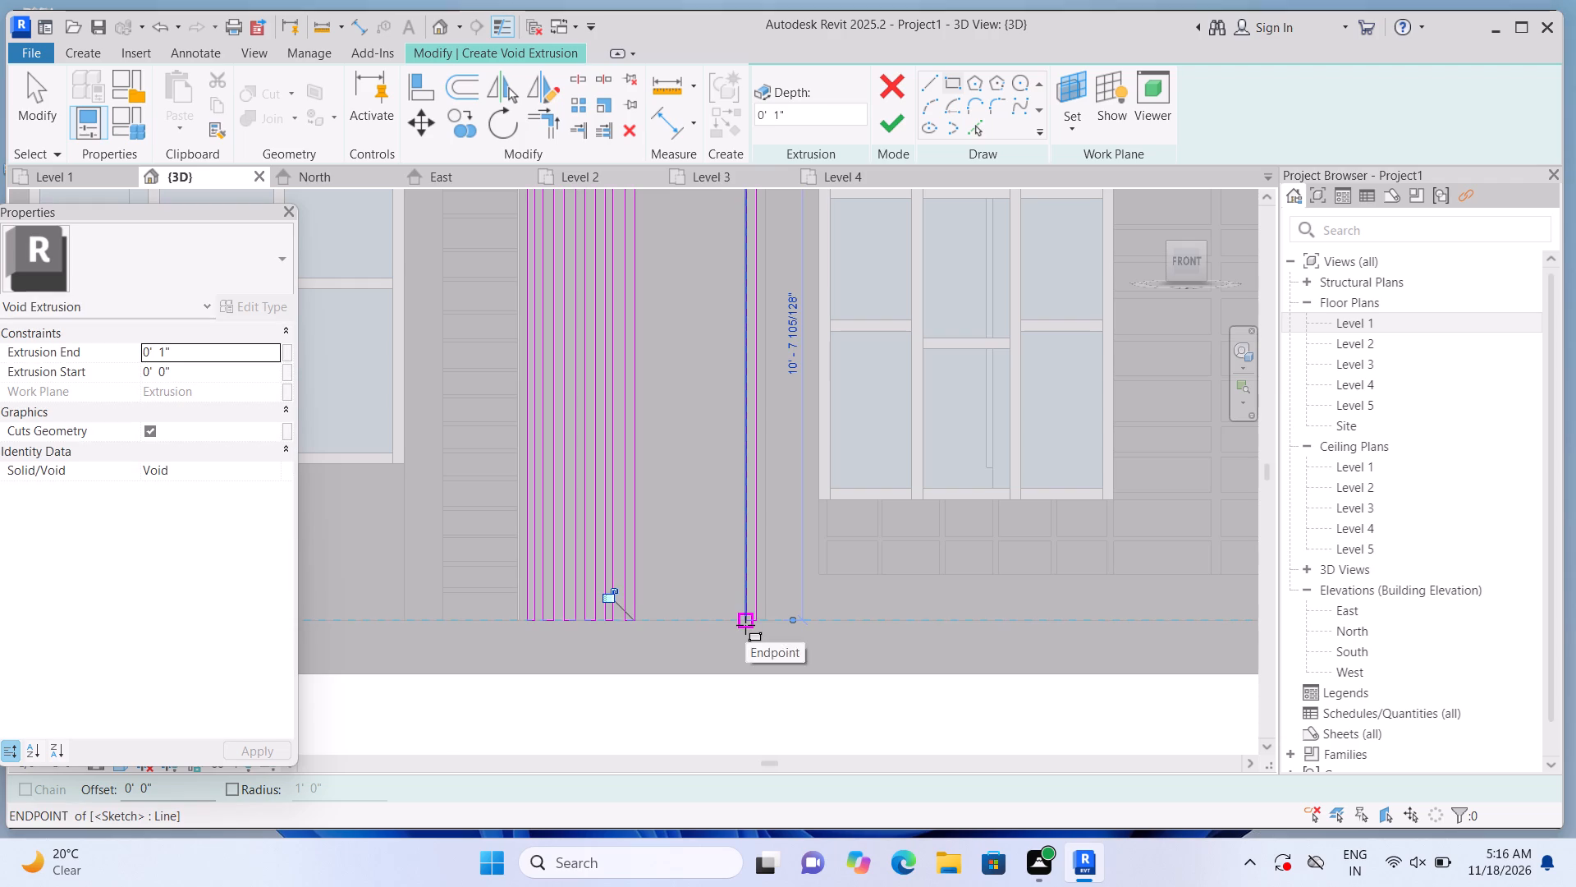
{"action": "key", "text": "Escape"}
Add a seventh narrow rectangle about 10'-8" tall beside the sixth, continuing the full-height series toward the window-side rectangle.
{"action": "middle_click_drag", "start_coordinate": [697, 454], "coordinate": [660, 791]}
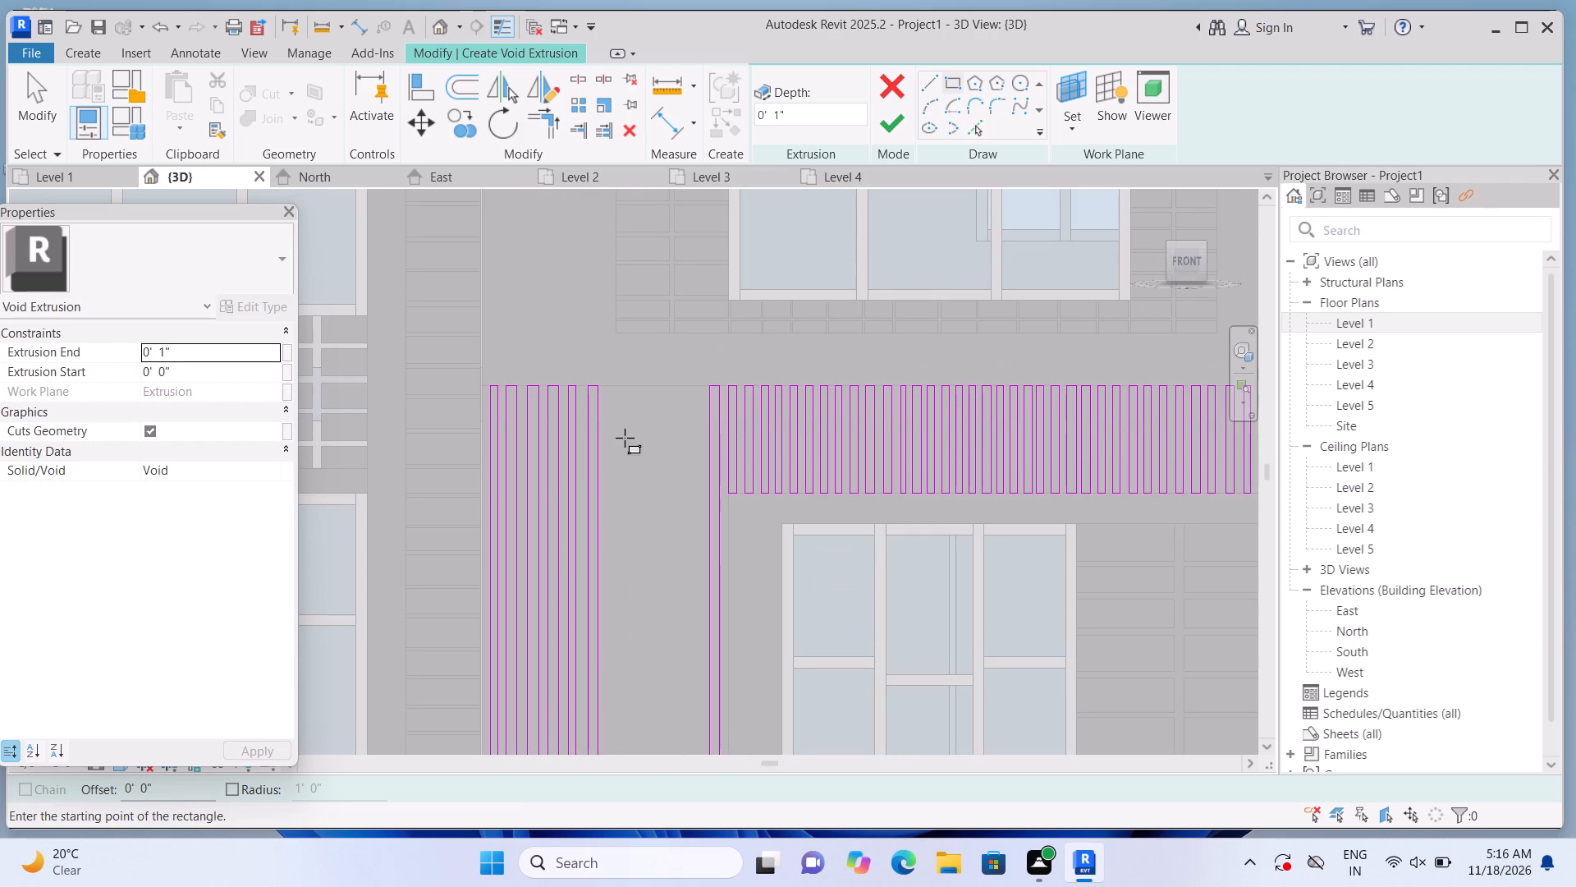
{"action": "left_click", "coordinate": [607, 393]}
{"action": "middle_click_drag", "start_coordinate": [638, 498], "coordinate": [636, 159]}
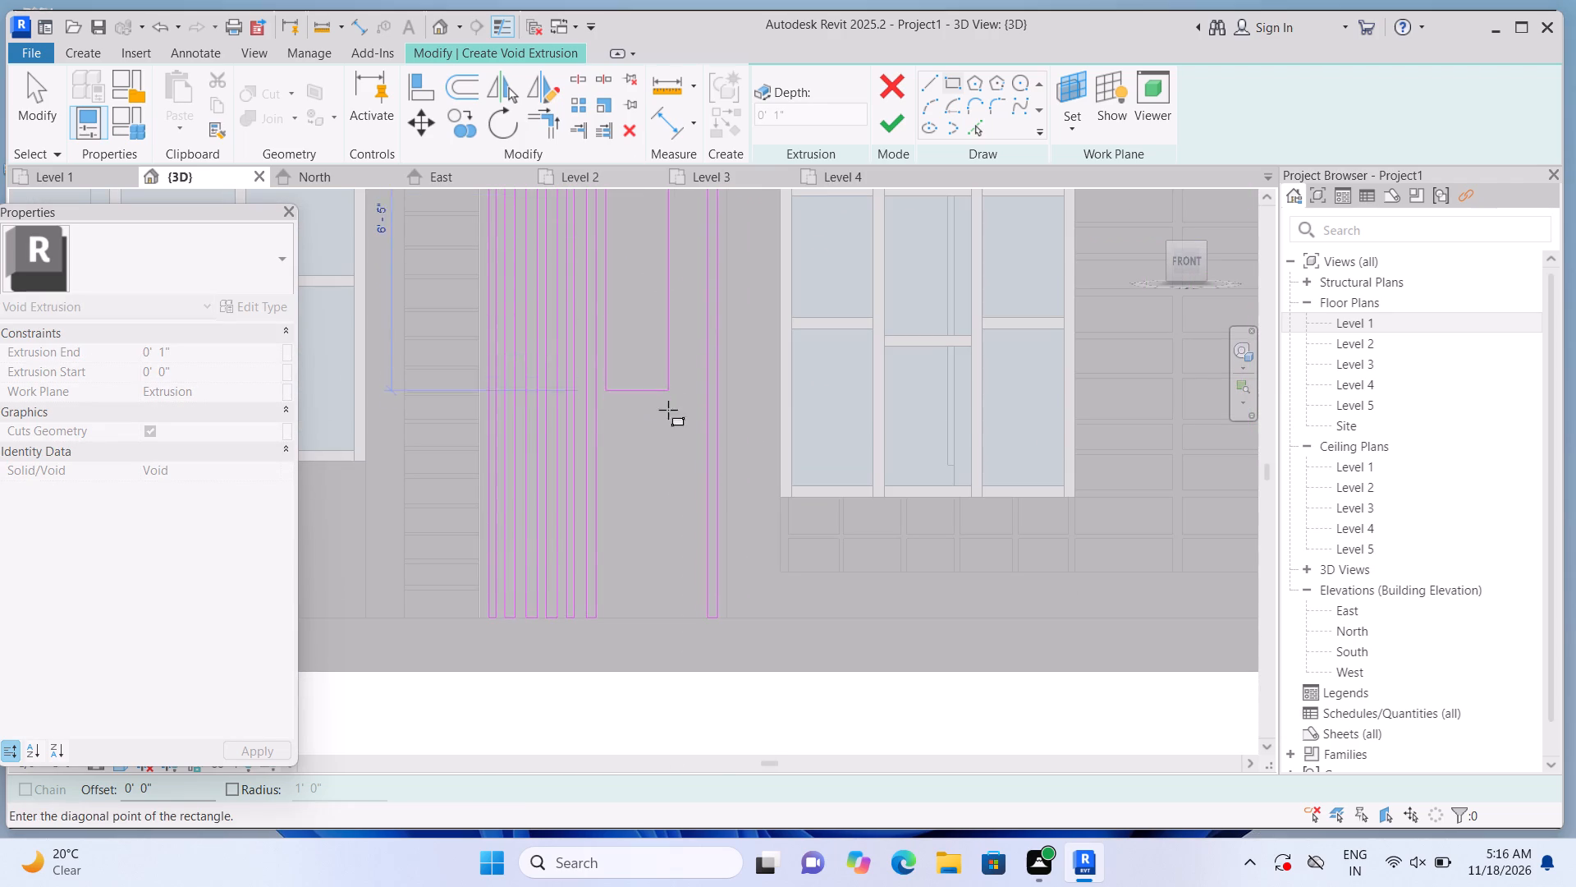
{"action": "left_click", "coordinate": [621, 620]}
{"action": "key", "text": "Escape"}
{"action": "middle_click_drag", "start_coordinate": [637, 471], "coordinate": [632, 757]}
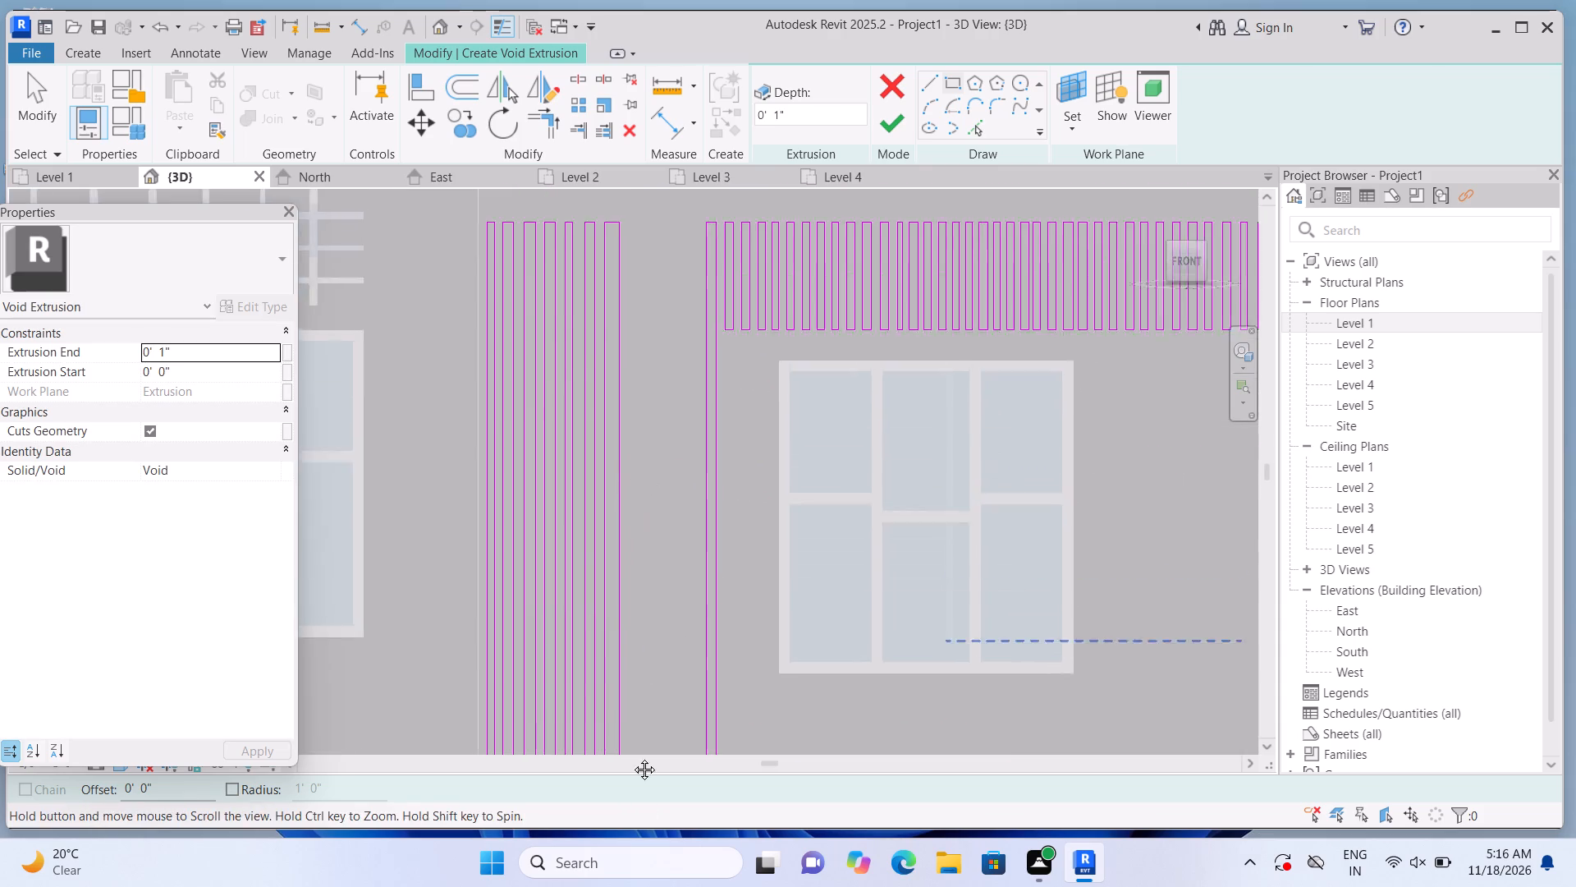
Add an eighth narrow vertical rectangle about 10'-8" tall beside the seventh, matching the series' top and bottom edges.
{"action": "middle_click_drag", "start_coordinate": [632, 757], "coordinate": [632, 798]}
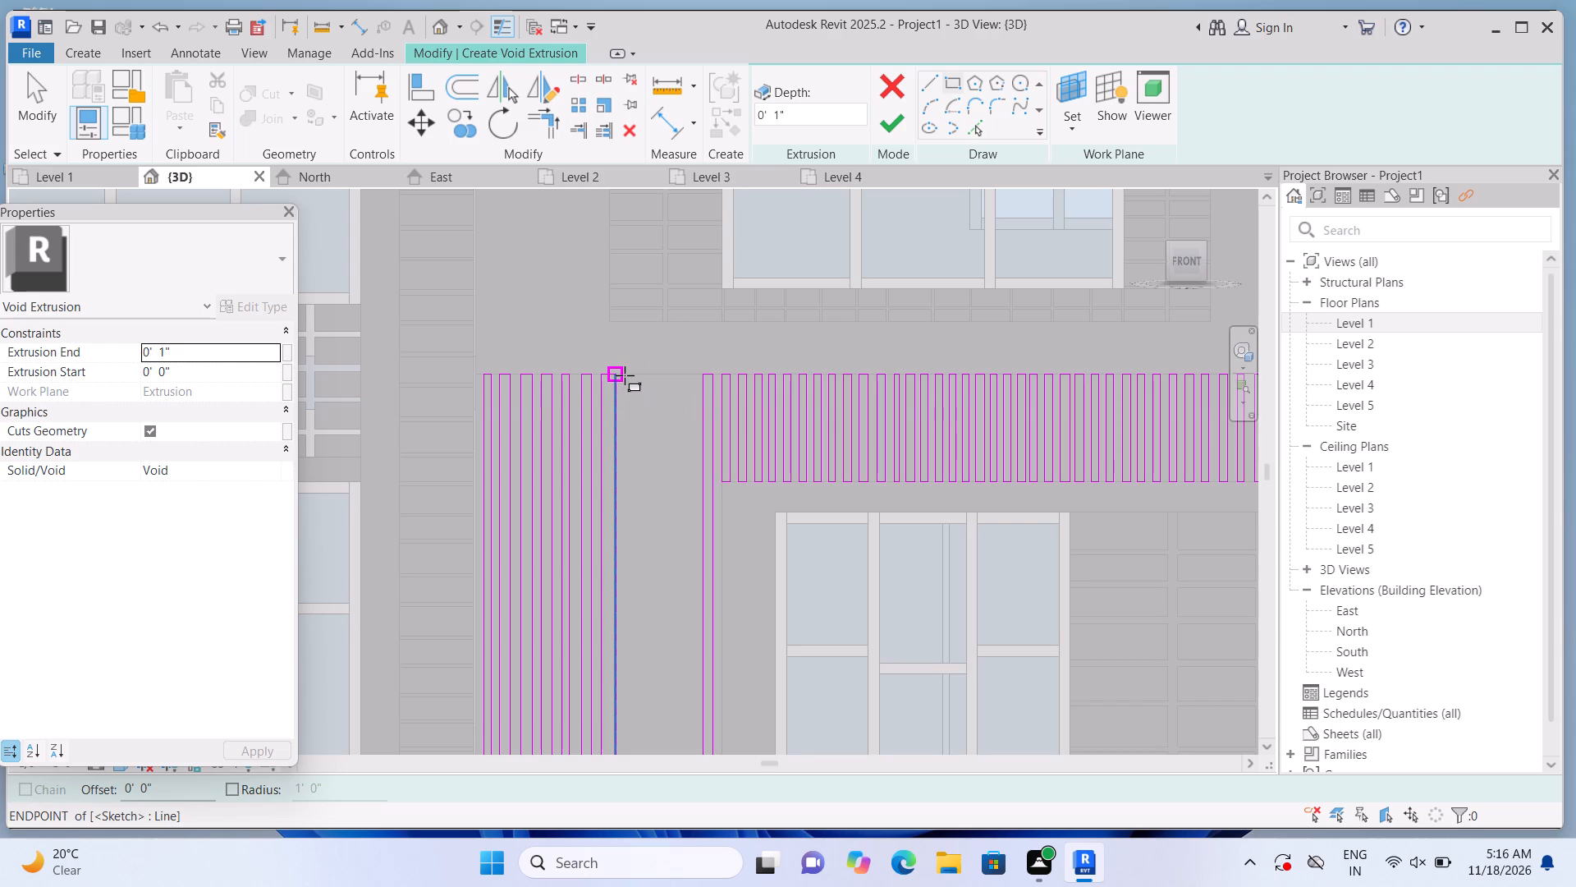
{"action": "left_click", "coordinate": [627, 375]}
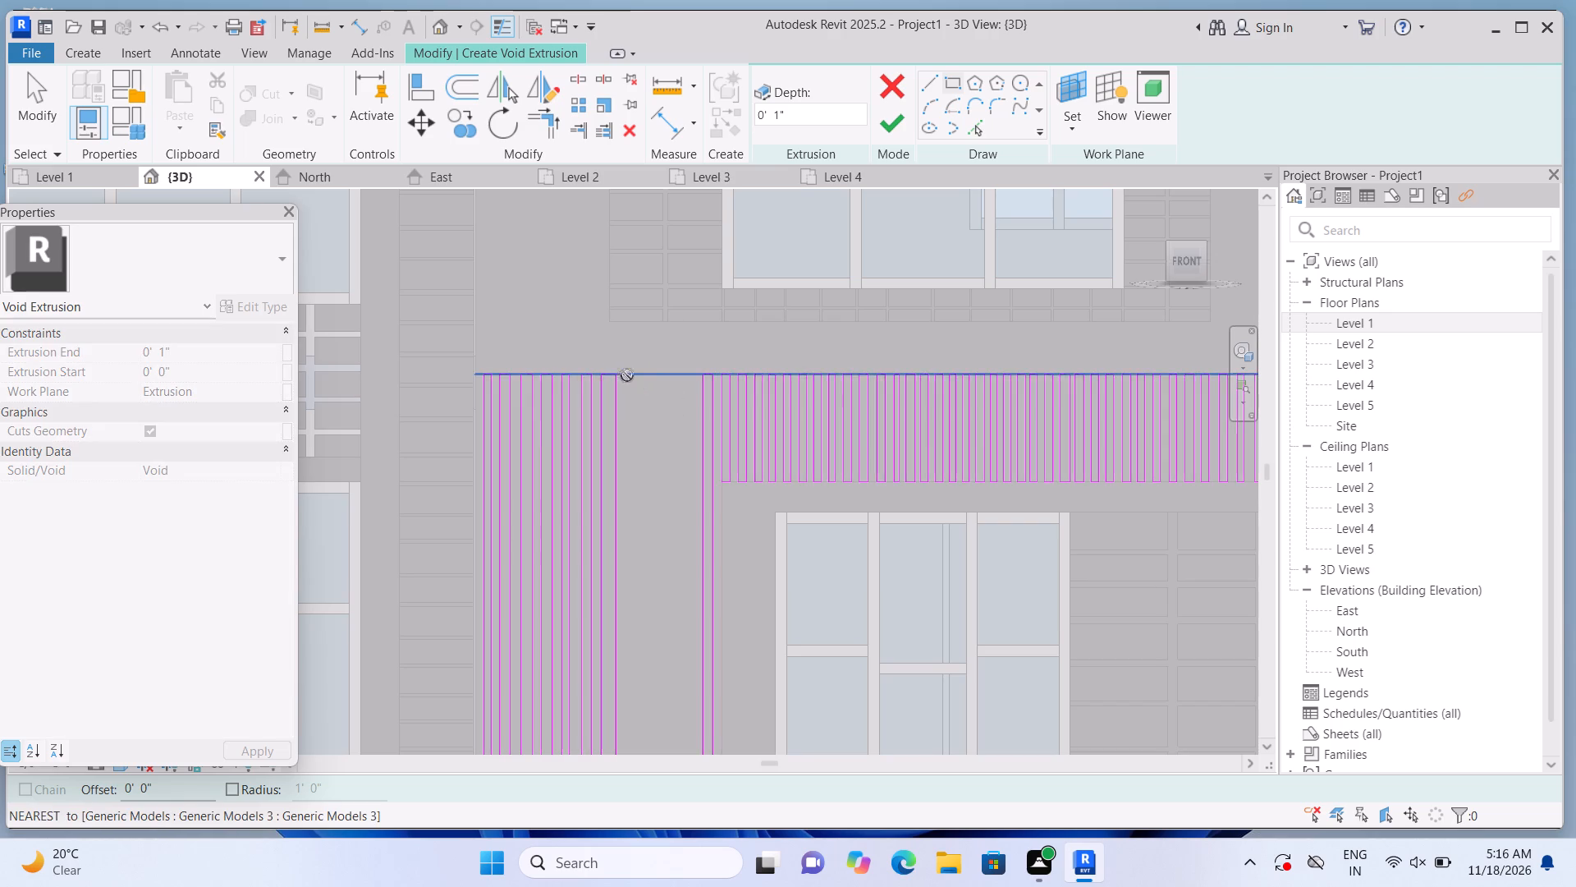
{"action": "middle_click_drag", "start_coordinate": [644, 495], "coordinate": [604, 175]}
{"action": "scroll", "coordinate": [604, 170], "scroll_direction": "up", "scroll_amount": 1}
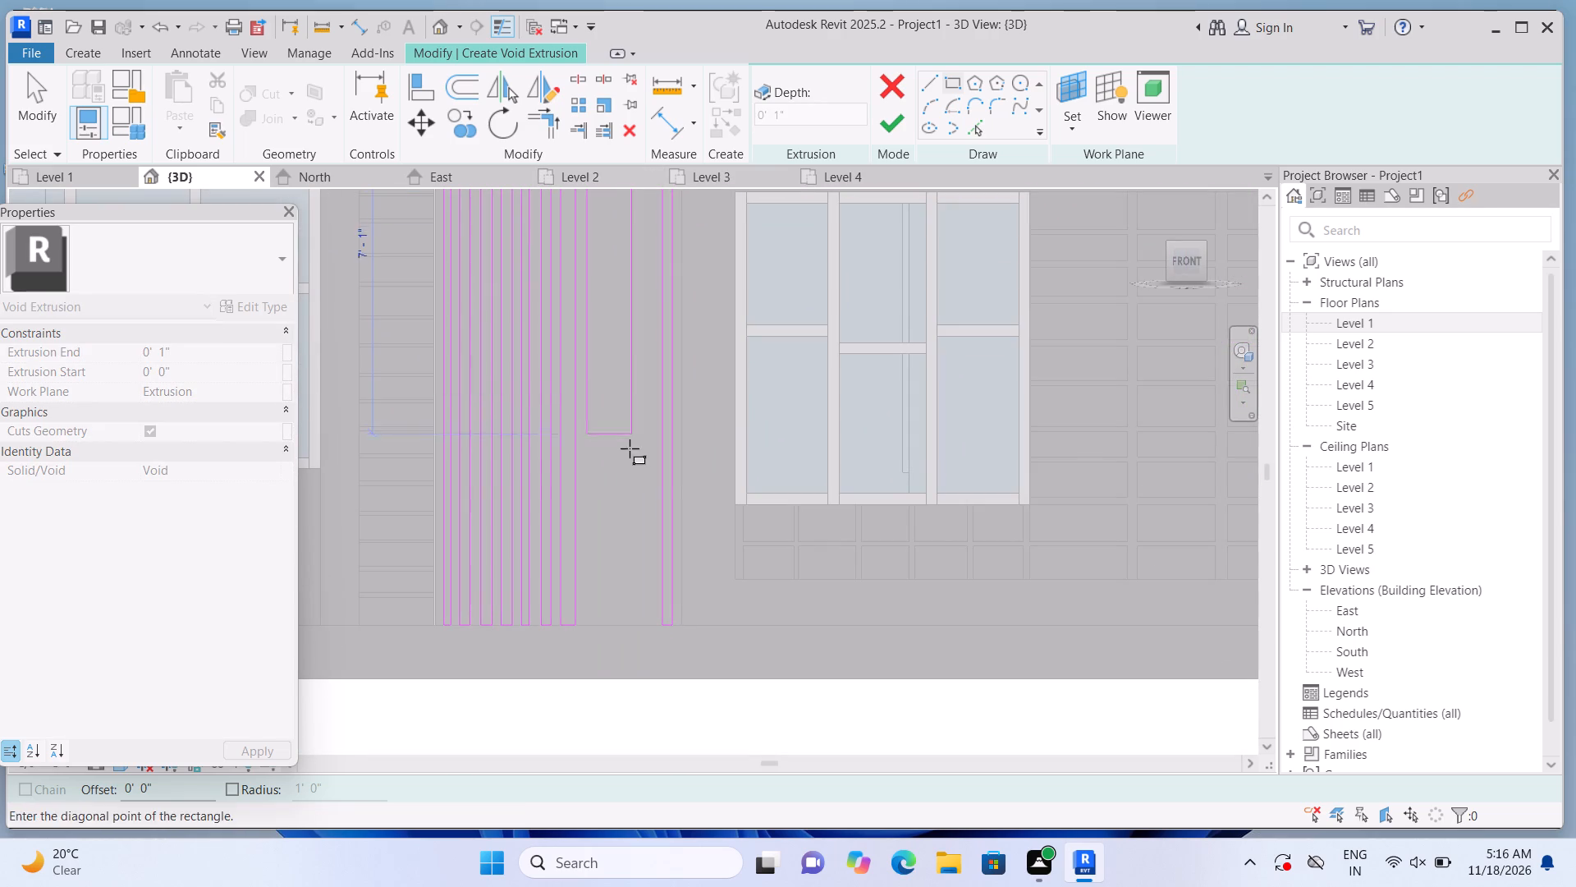
{"action": "left_click", "coordinate": [602, 628]}
{"action": "key", "text": "Escape"}
Add a ninth narrow full-height rectangle beside the eighth, from the series' top edge down to the Level 1 line.
{"action": "middle_click_drag", "start_coordinate": [624, 447], "coordinate": [625, 457]}
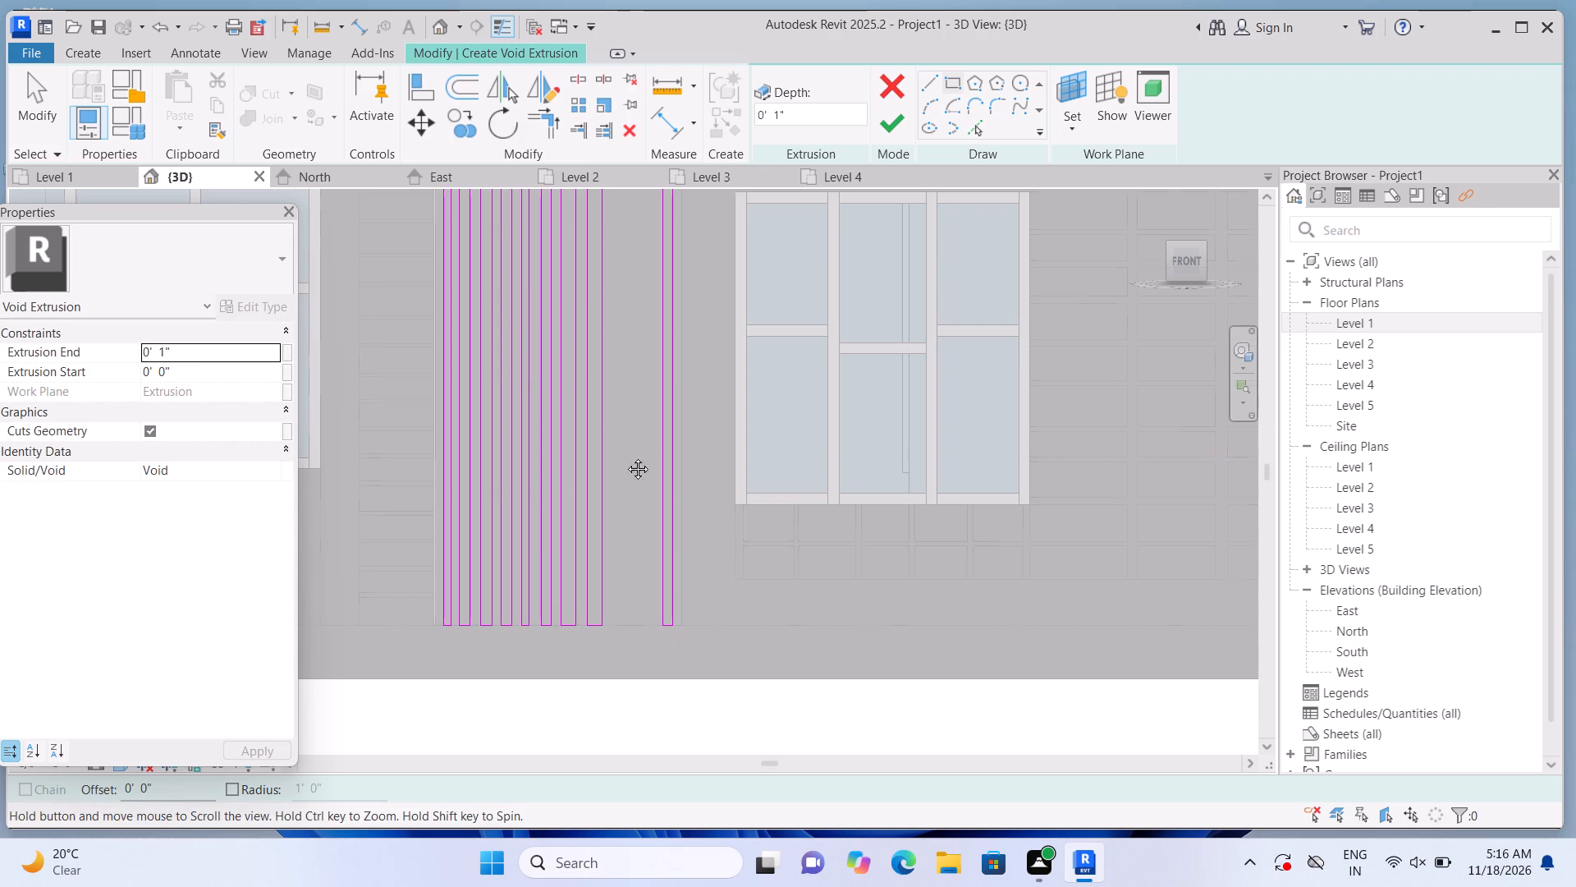
{"action": "middle_click_drag", "start_coordinate": [625, 457], "coordinate": [616, 802]}
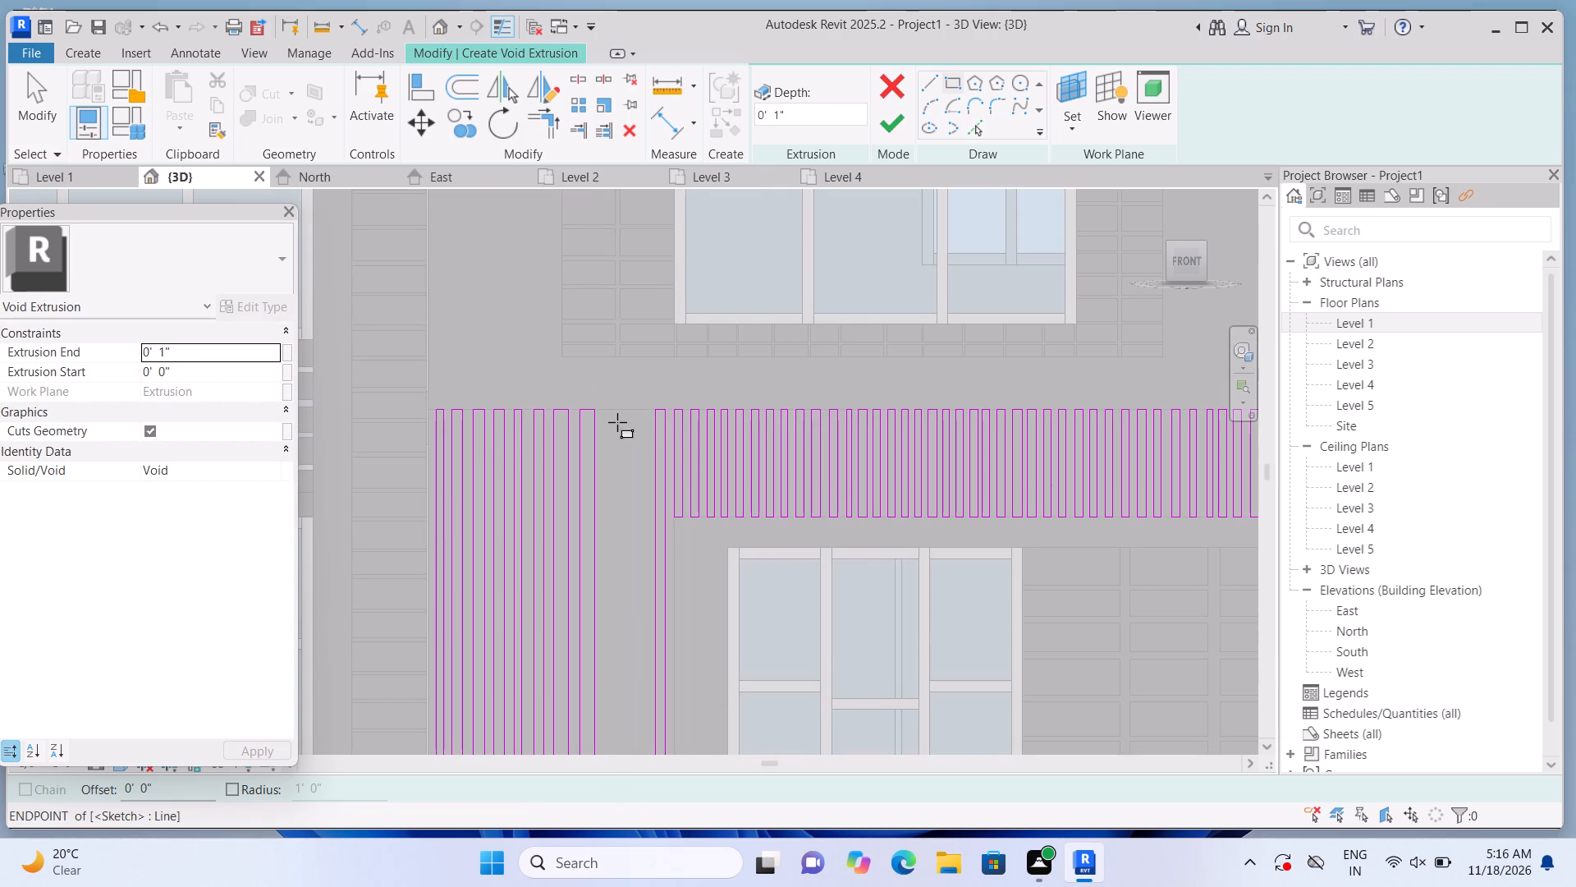
{"action": "left_click", "coordinate": [612, 417]}
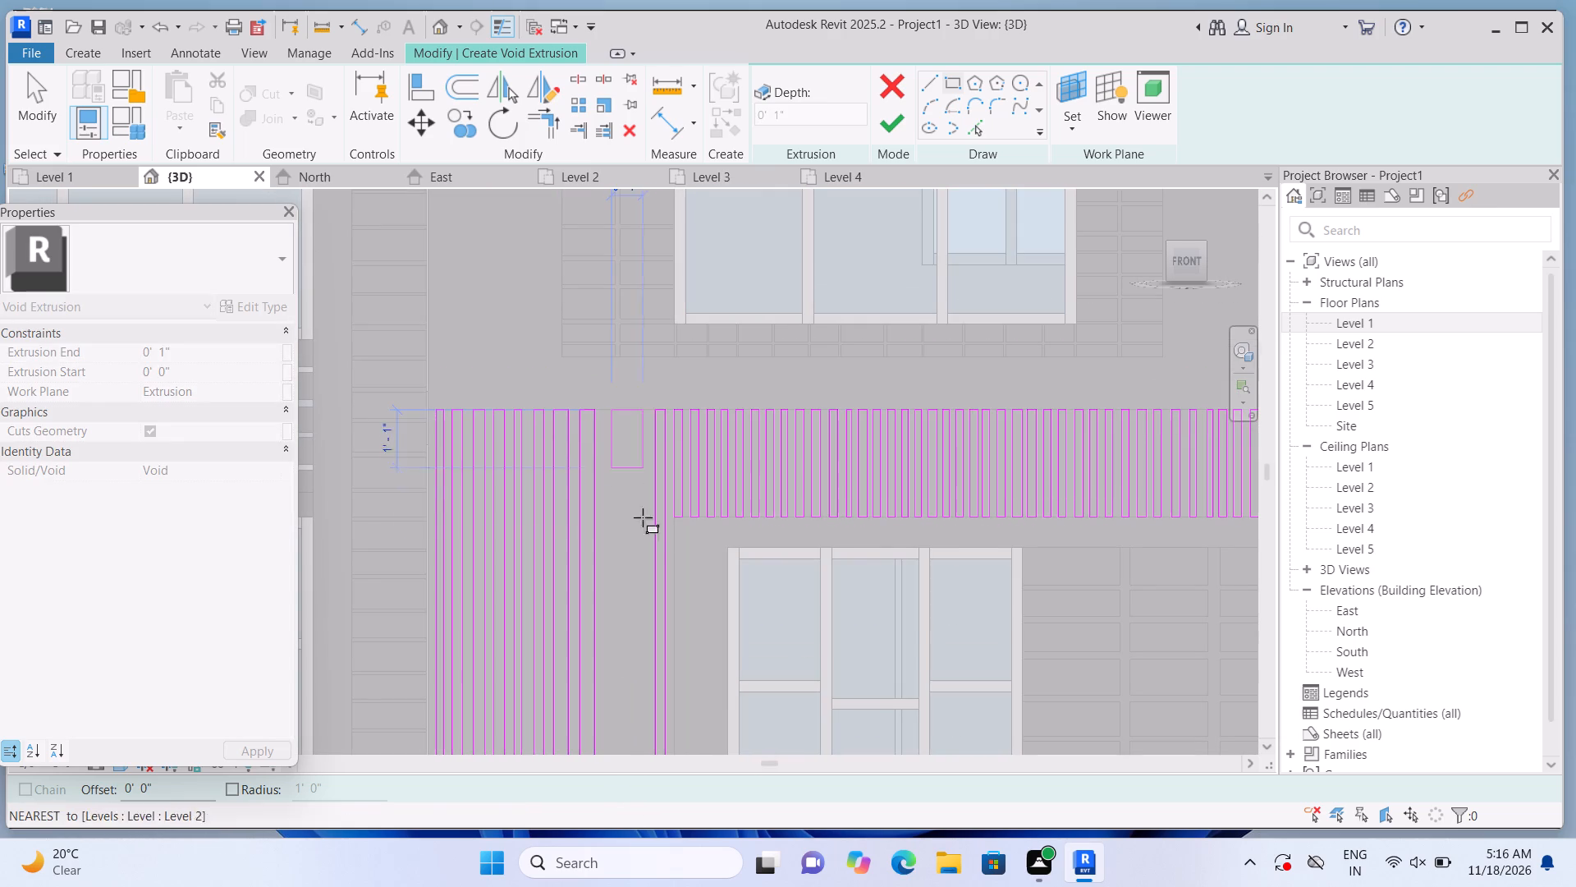
{"action": "middle_click", "coordinate": [626, 293]}
{"action": "middle_click_drag", "start_coordinate": [630, 572], "coordinate": [609, 553]}
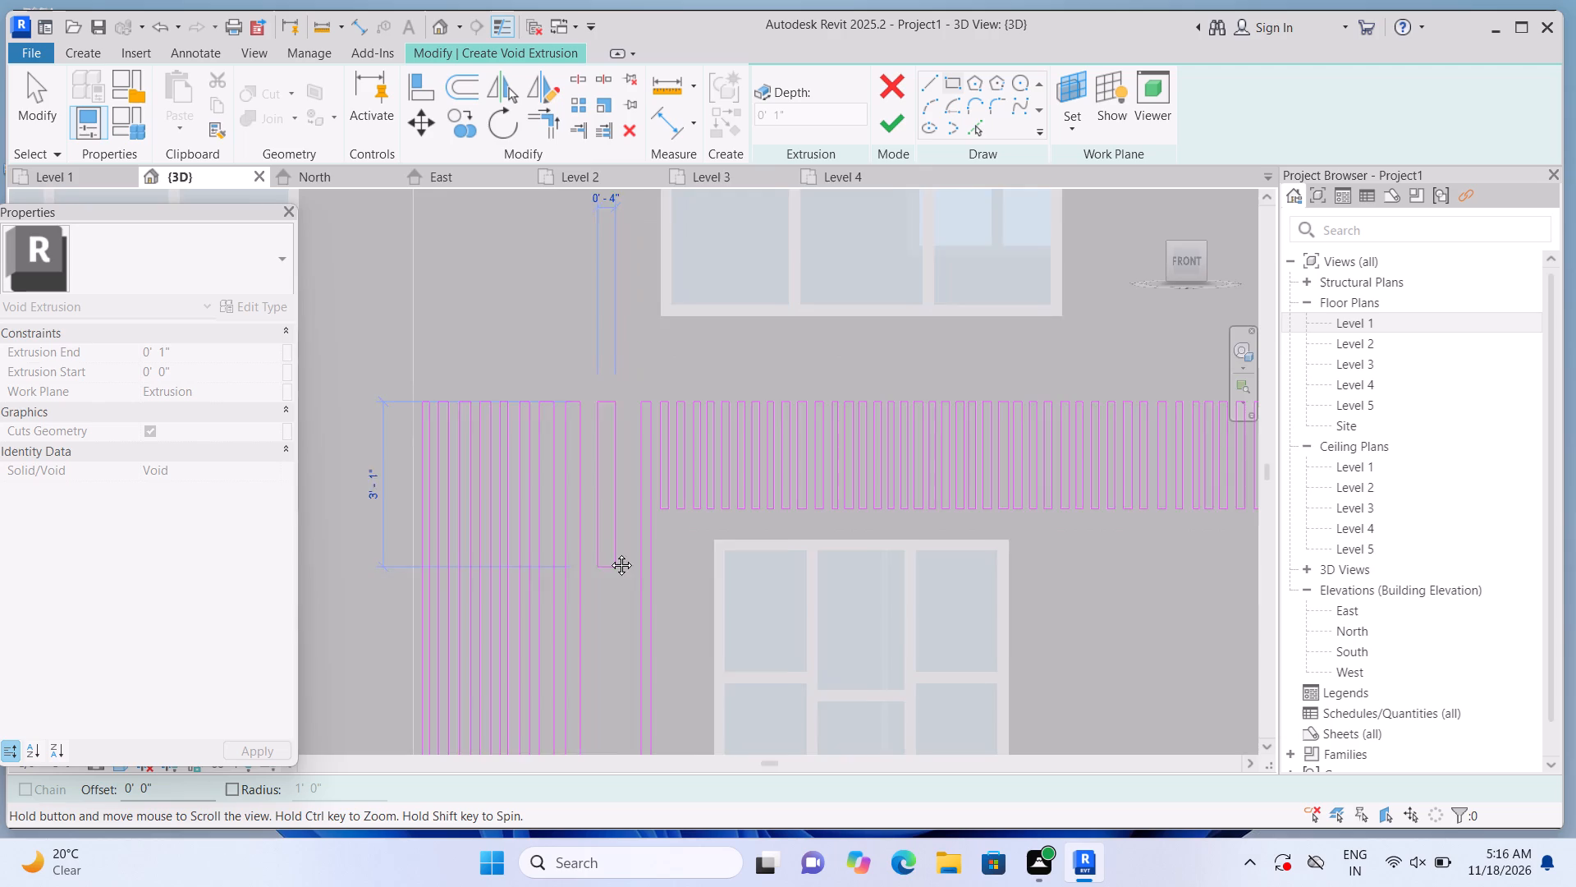
{"action": "middle_click_drag", "start_coordinate": [609, 553], "coordinate": [608, 212]}
{"action": "scroll", "coordinate": [624, 595], "scroll_direction": "up", "scroll_amount": 1}
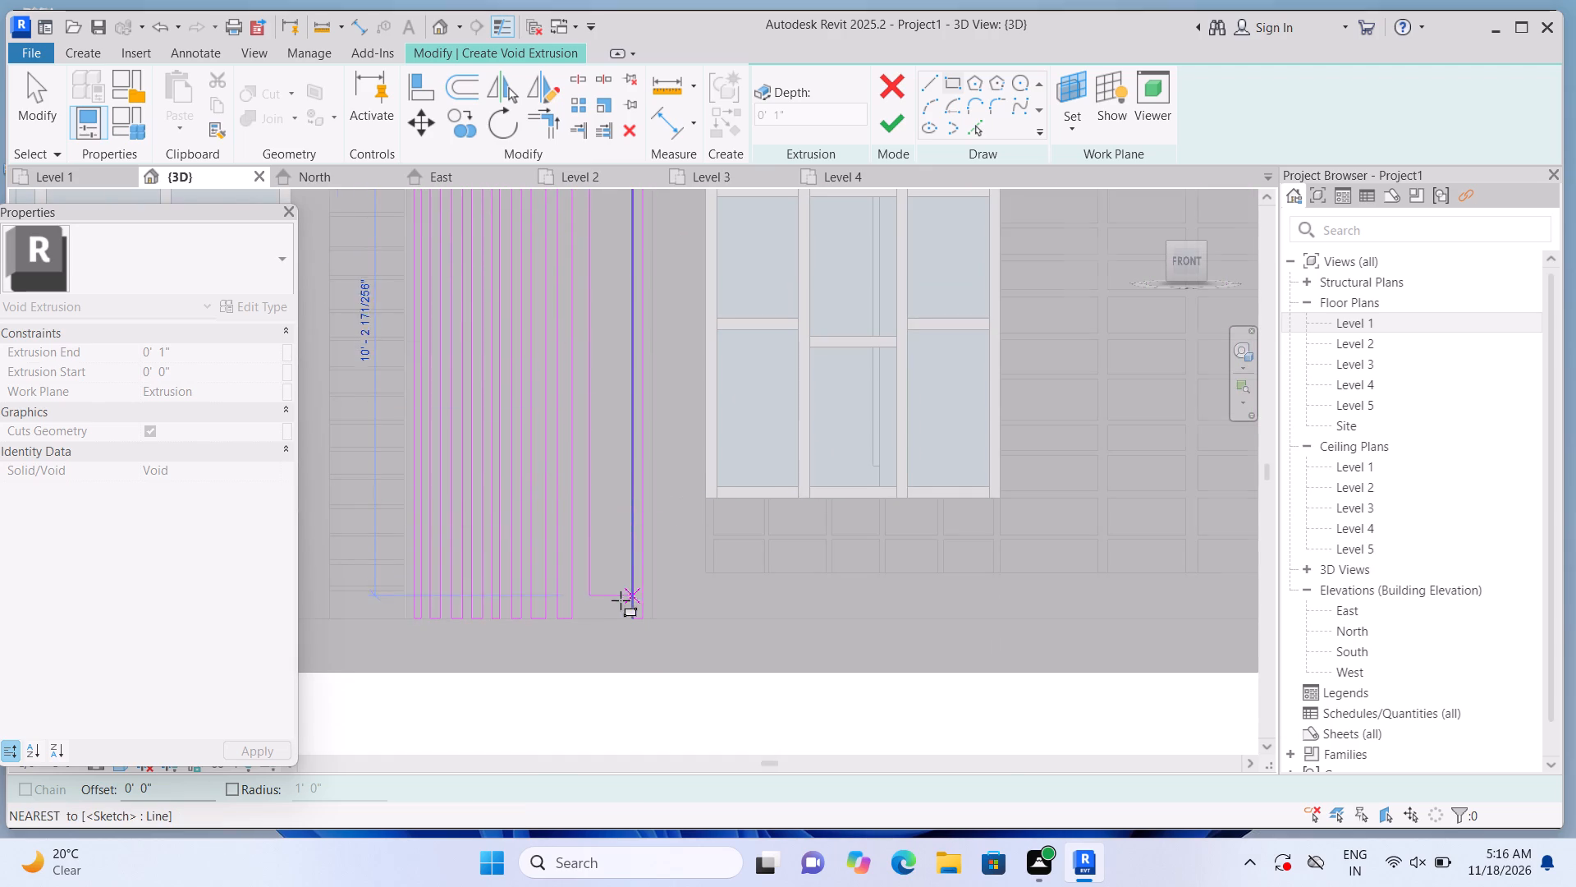
{"action": "scroll", "coordinate": [621, 600], "scroll_direction": "up", "scroll_amount": 6}
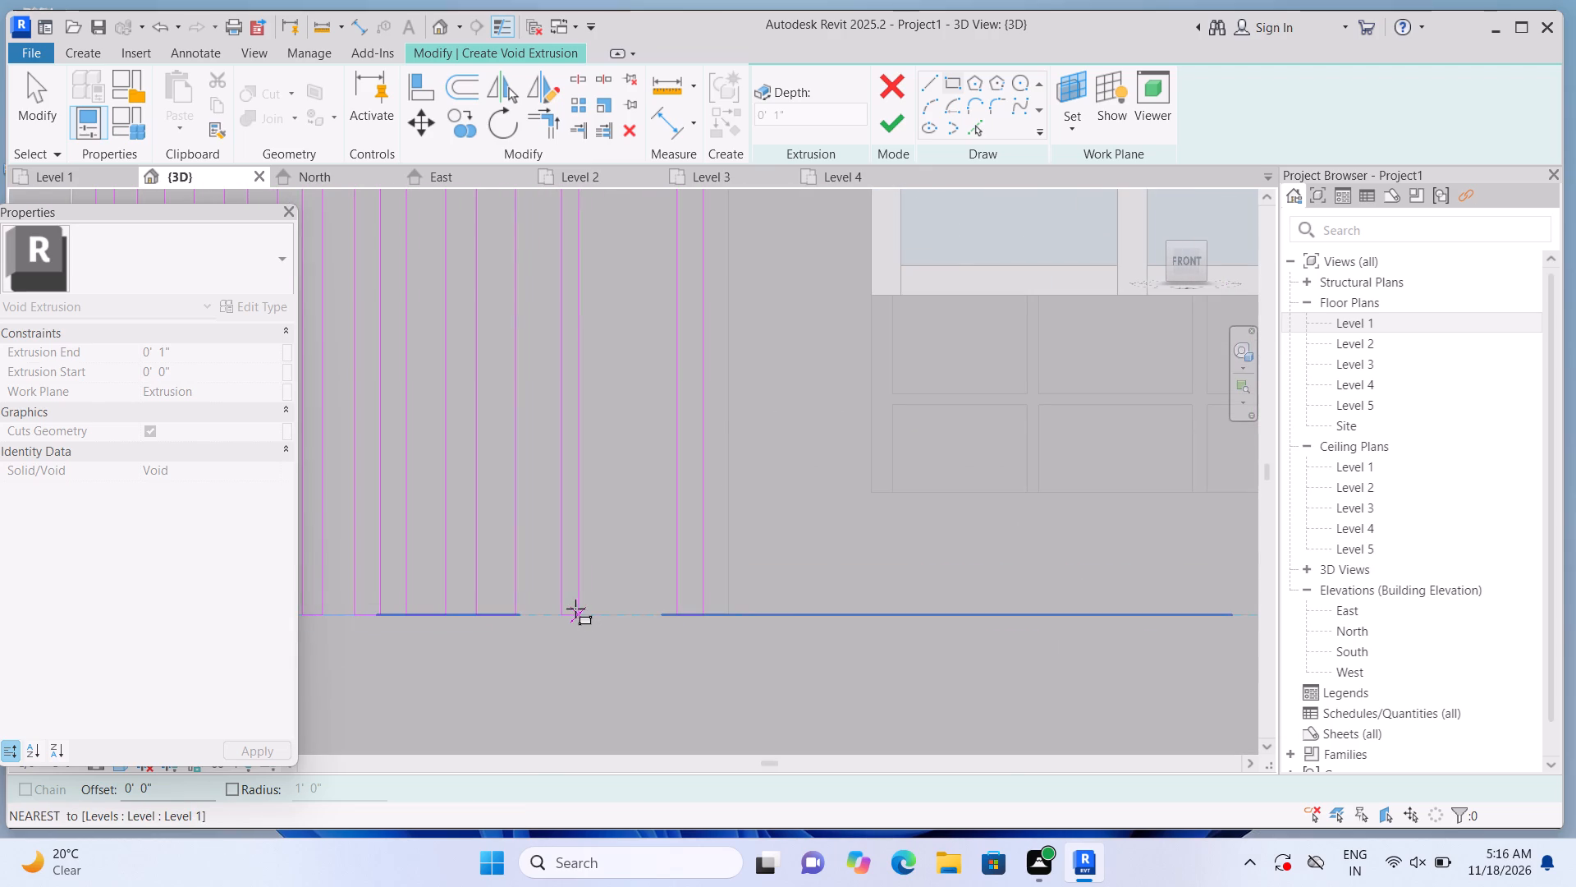
{"action": "left_click", "coordinate": [580, 612]}
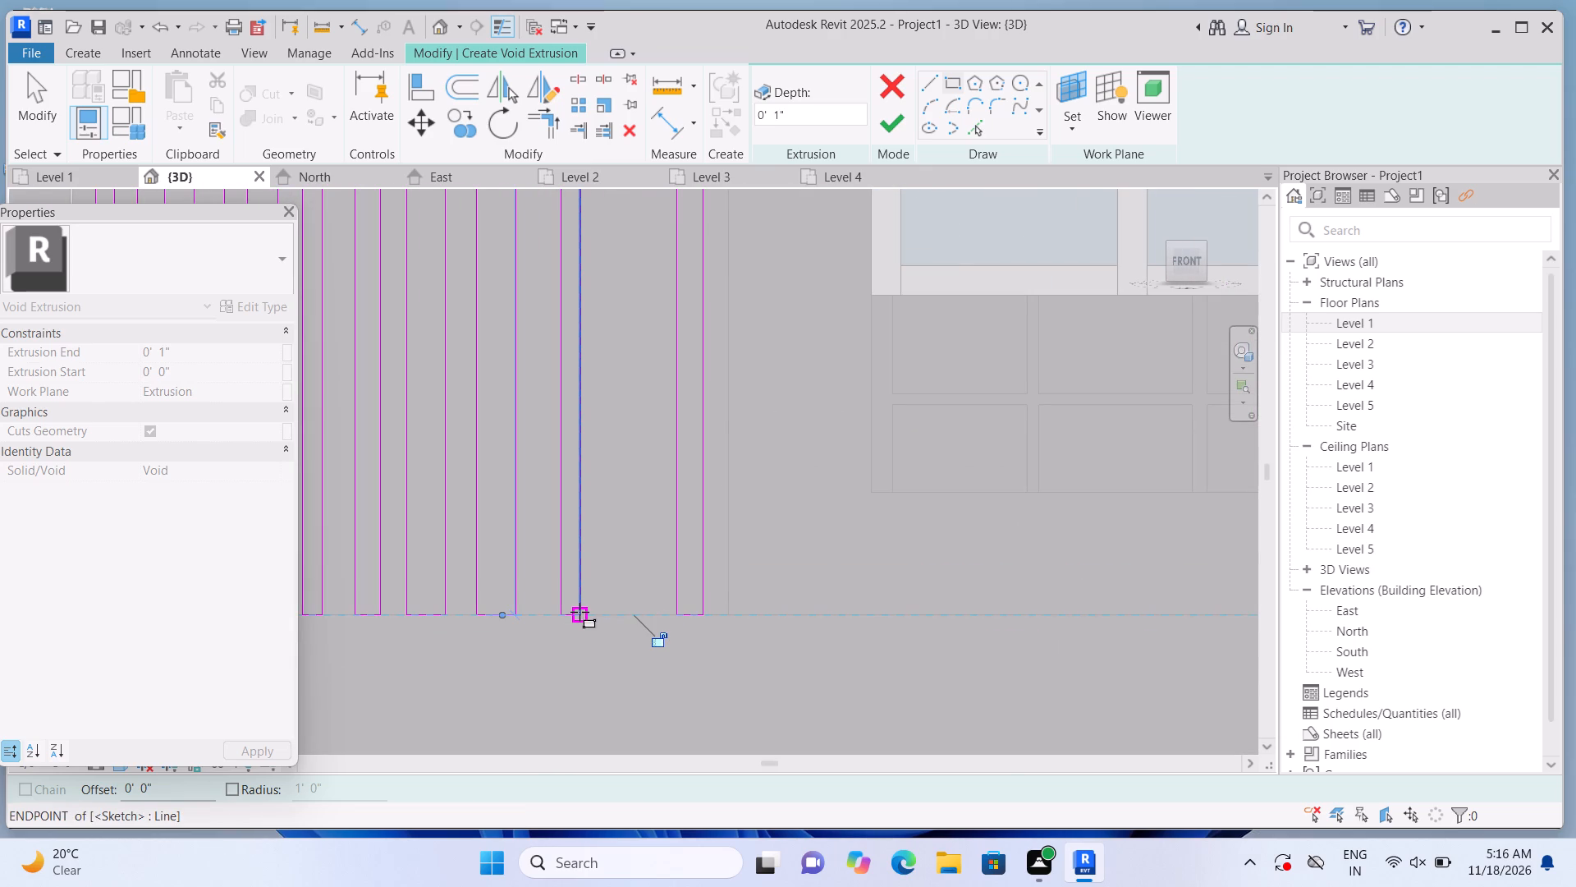
{"action": "key", "text": "Escape"}
Add a tenth narrow full-height rectangle in the remaining gap between the ninth and the window-side rectangle, ending at Level 1.
{"action": "middle_click_drag", "start_coordinate": [625, 444], "coordinate": [635, 886]}
{"action": "scroll", "coordinate": [656, 821], "scroll_direction": "down", "scroll_amount": 1}
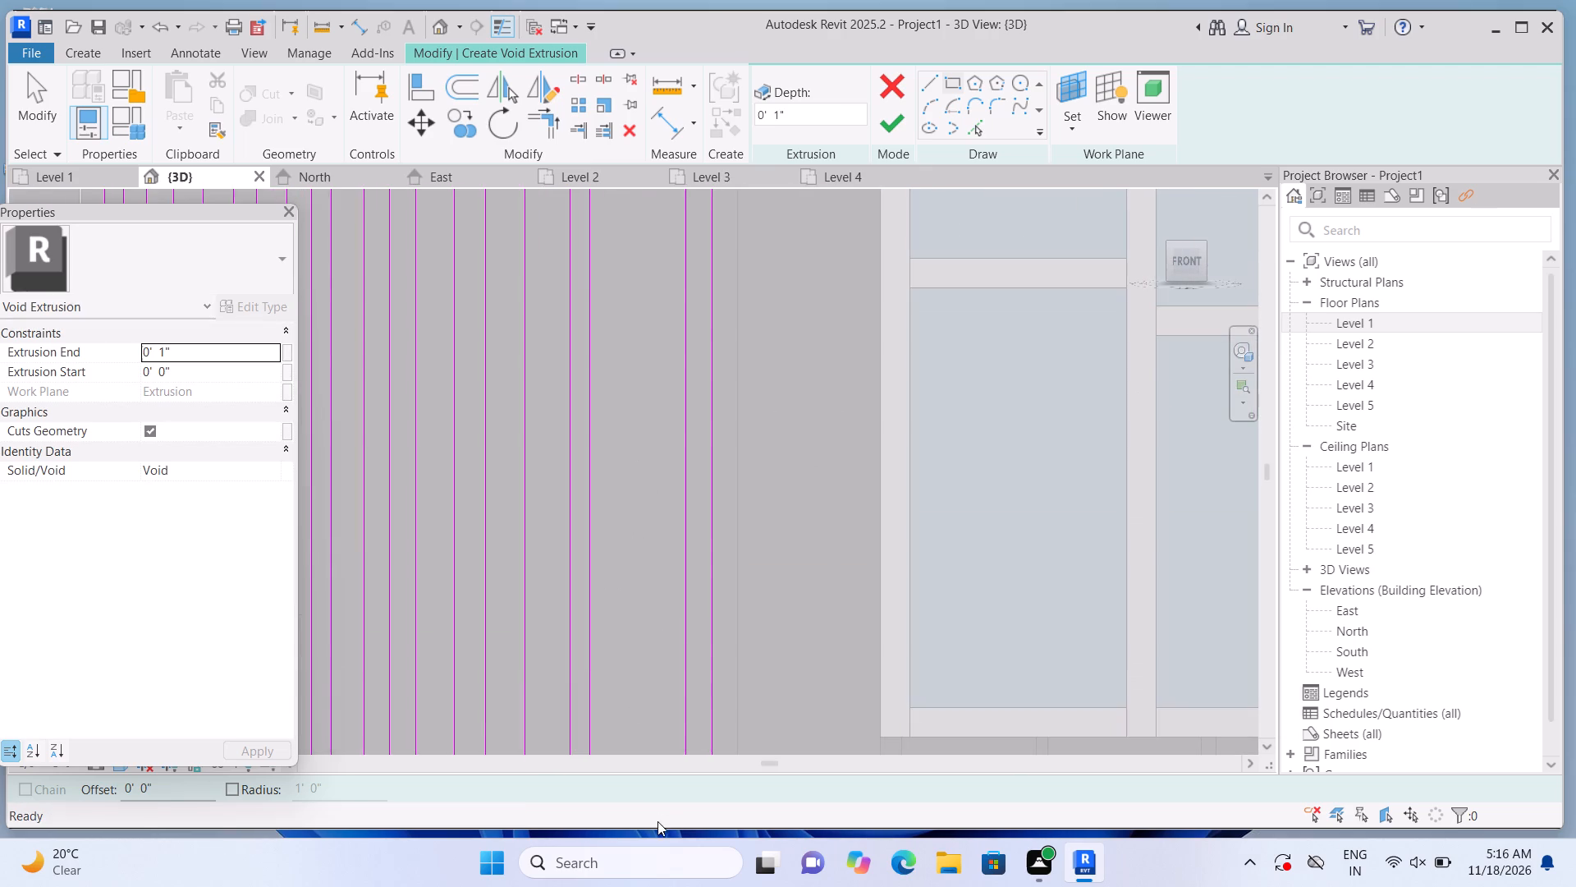
{"action": "scroll", "coordinate": [657, 821], "scroll_direction": "down", "scroll_amount": 7}
{"action": "middle_click_drag", "start_coordinate": [655, 317], "coordinate": [653, 829]}
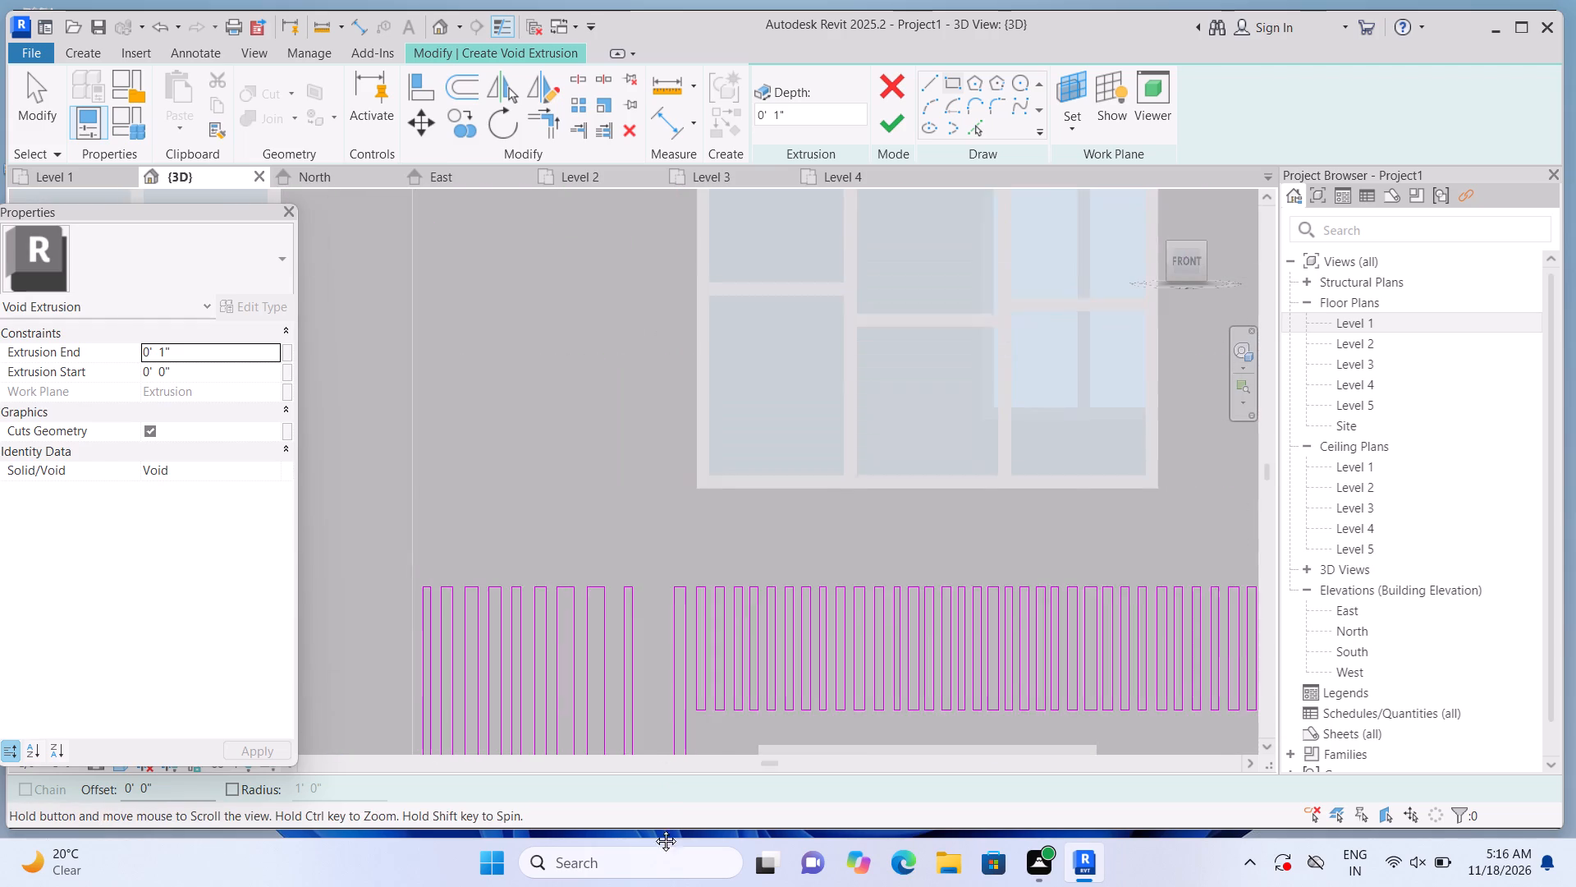
{"action": "middle_click_drag", "start_coordinate": [653, 829], "coordinate": [653, 829]}
{"action": "scroll", "coordinate": [659, 746], "scroll_direction": "up", "scroll_amount": 2}
{"action": "scroll", "coordinate": [650, 555], "scroll_direction": "up", "scroll_amount": 3}
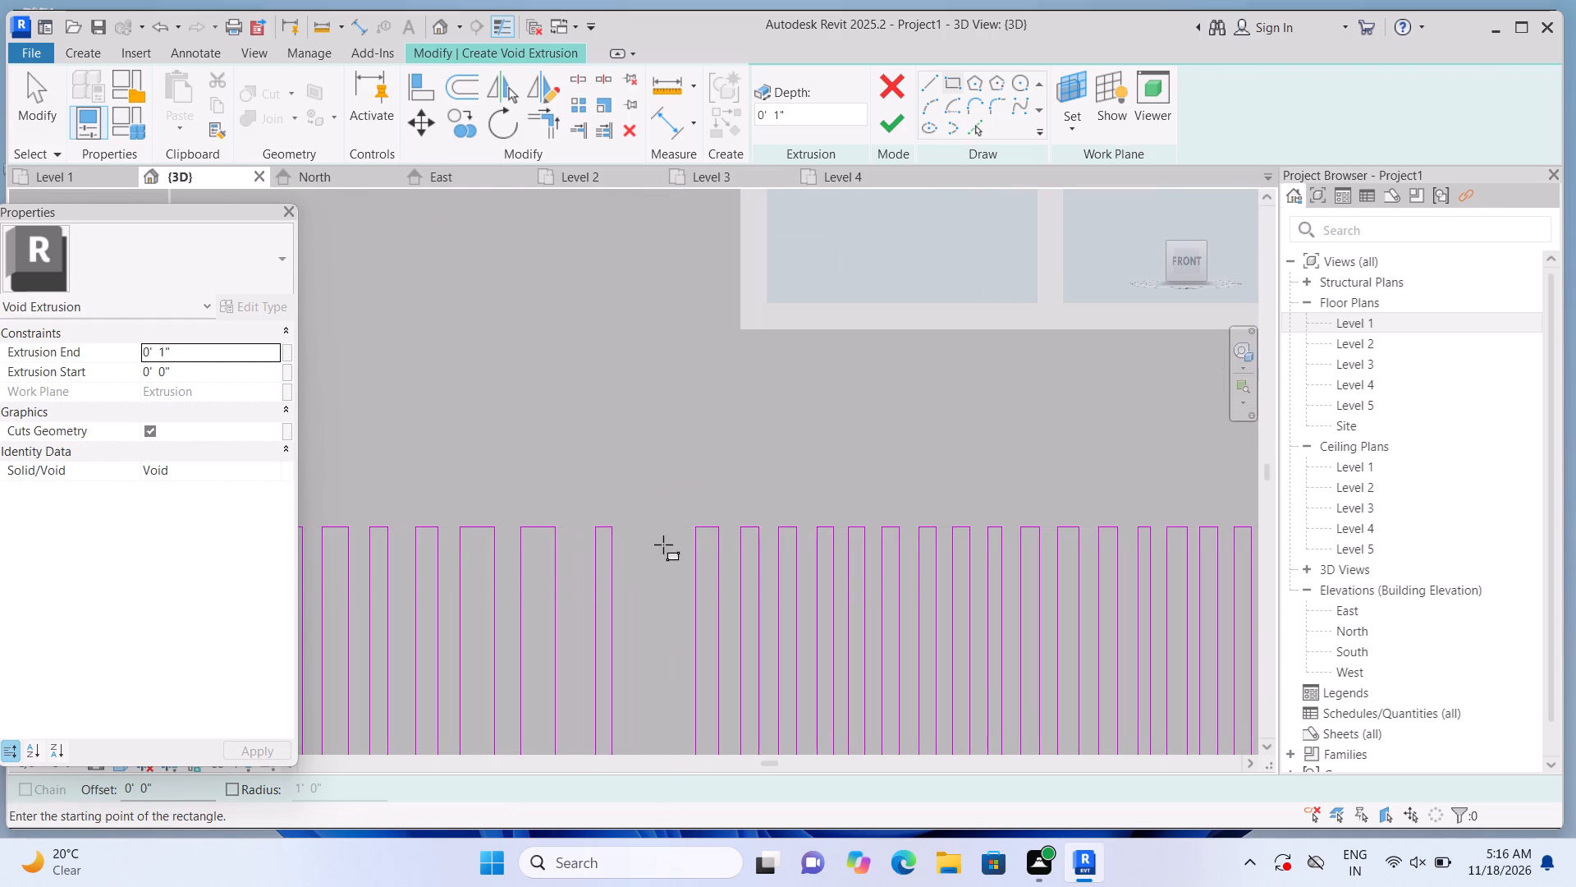
{"action": "left_click", "coordinate": [667, 531]}
{"action": "scroll", "coordinate": [631, 679], "scroll_direction": "up", "scroll_amount": 1}
{"action": "middle_click_drag", "start_coordinate": [628, 679], "coordinate": [611, 614]}
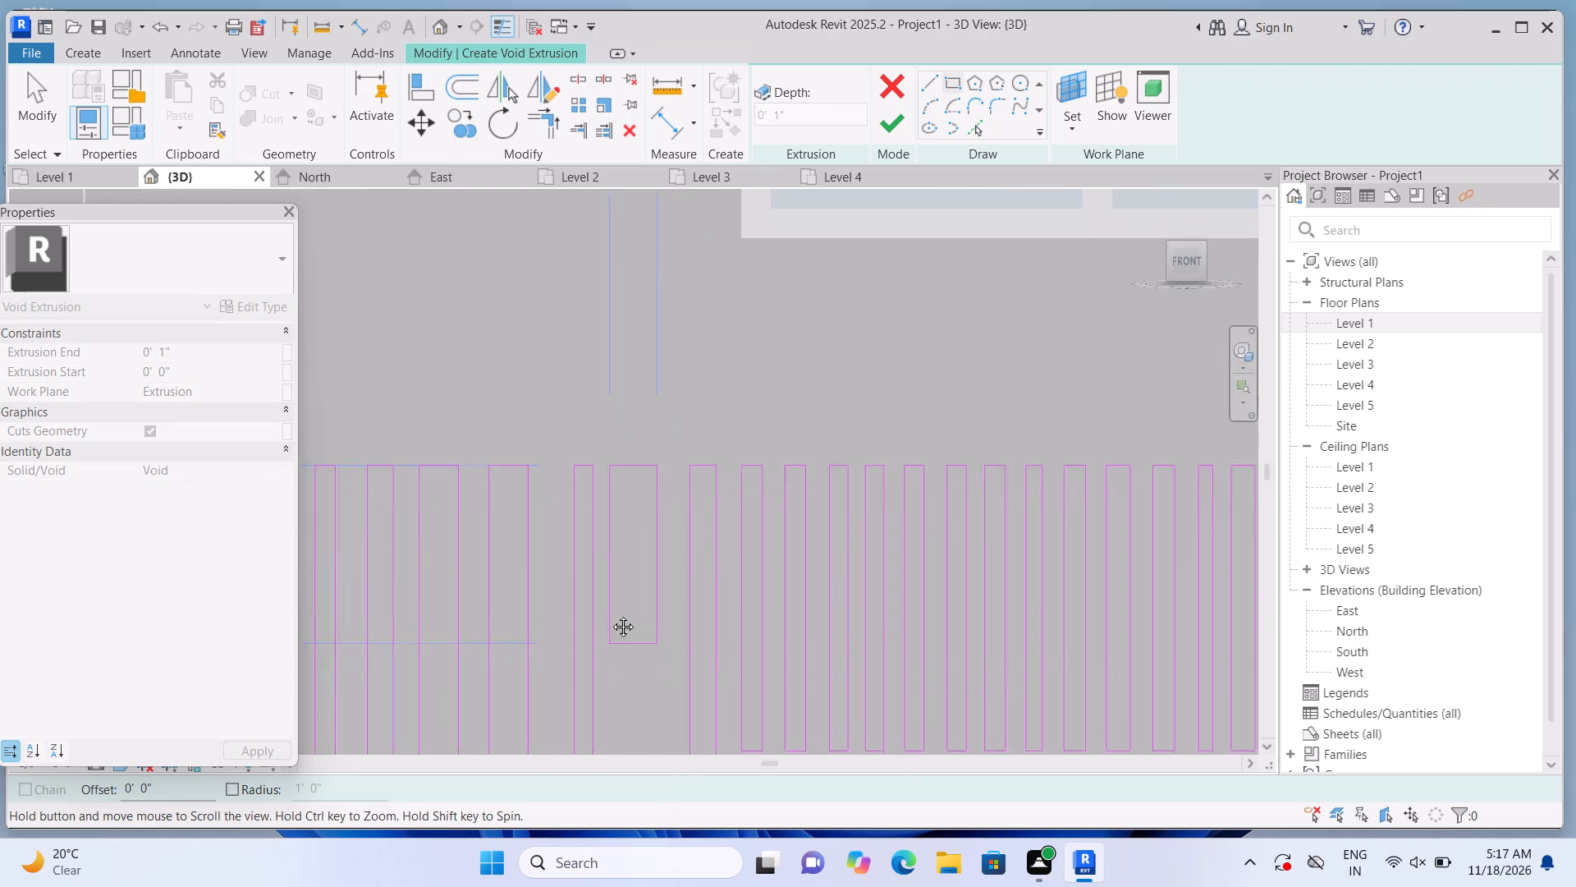
{"action": "middle_click_drag", "start_coordinate": [611, 614], "coordinate": [541, 268]}
{"action": "scroll", "coordinate": [542, 274], "scroll_direction": "down", "scroll_amount": 5}
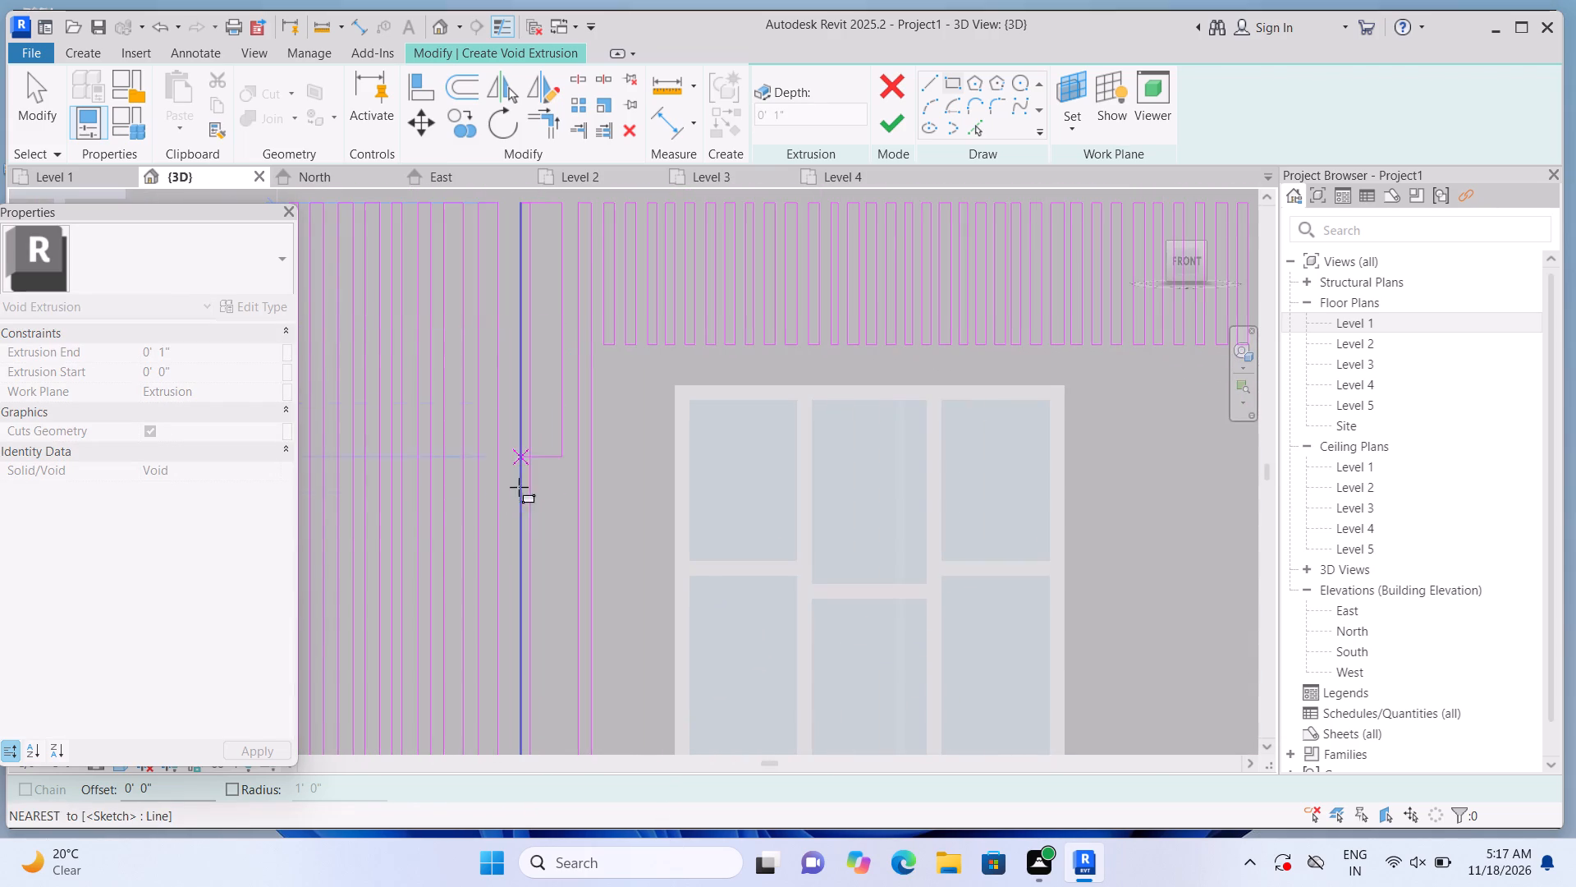
{"action": "middle_click_drag", "start_coordinate": [524, 540], "coordinate": [592, 247]}
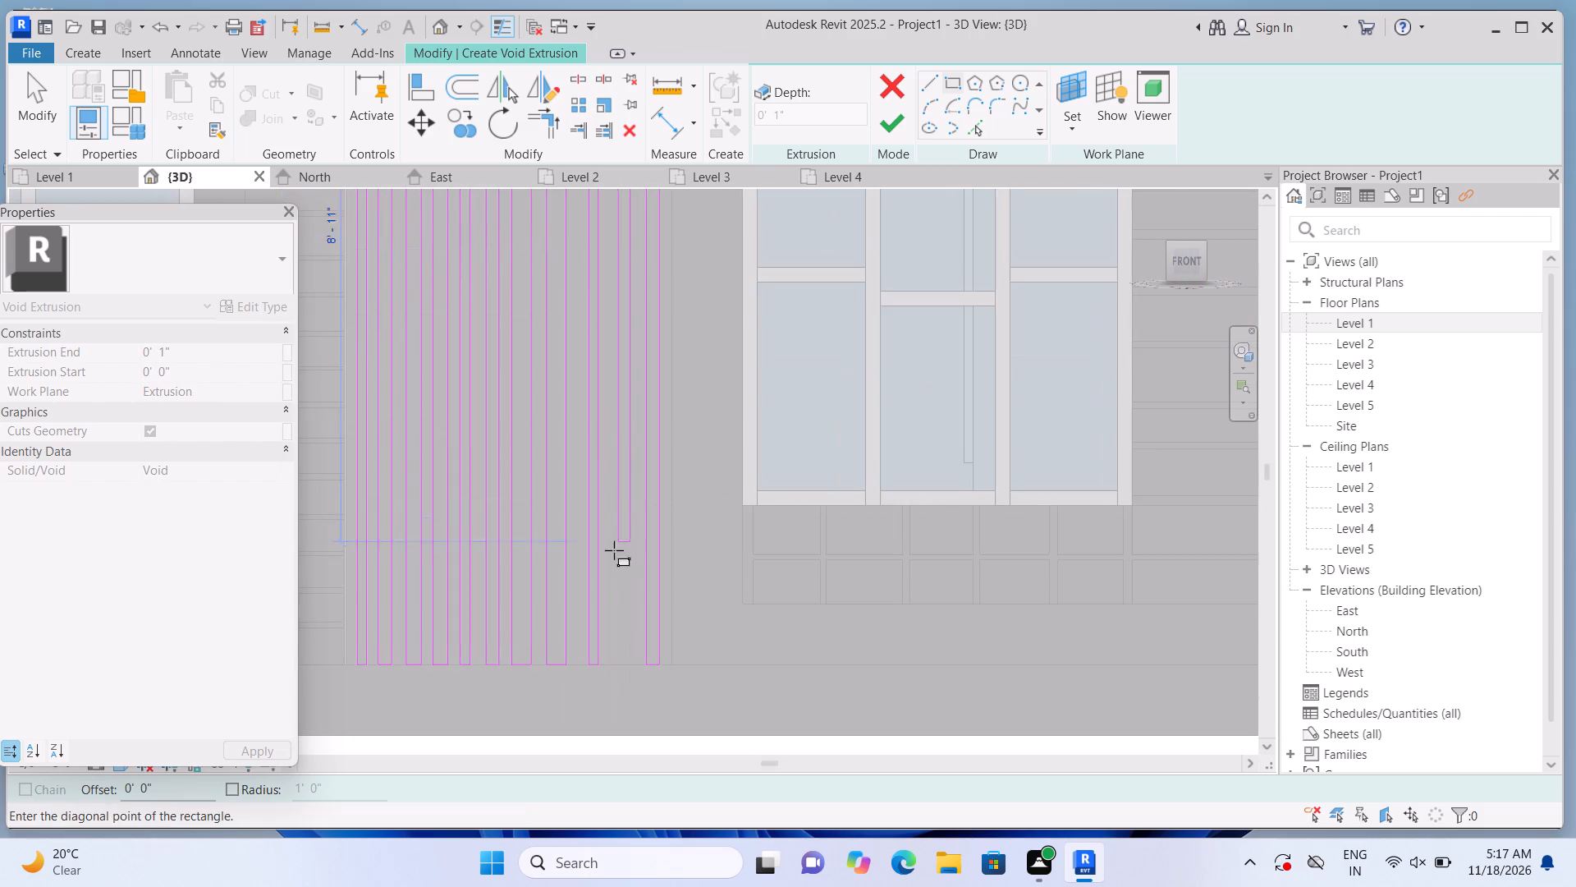
{"action": "scroll", "coordinate": [610, 648], "scroll_direction": "up", "scroll_amount": 6}
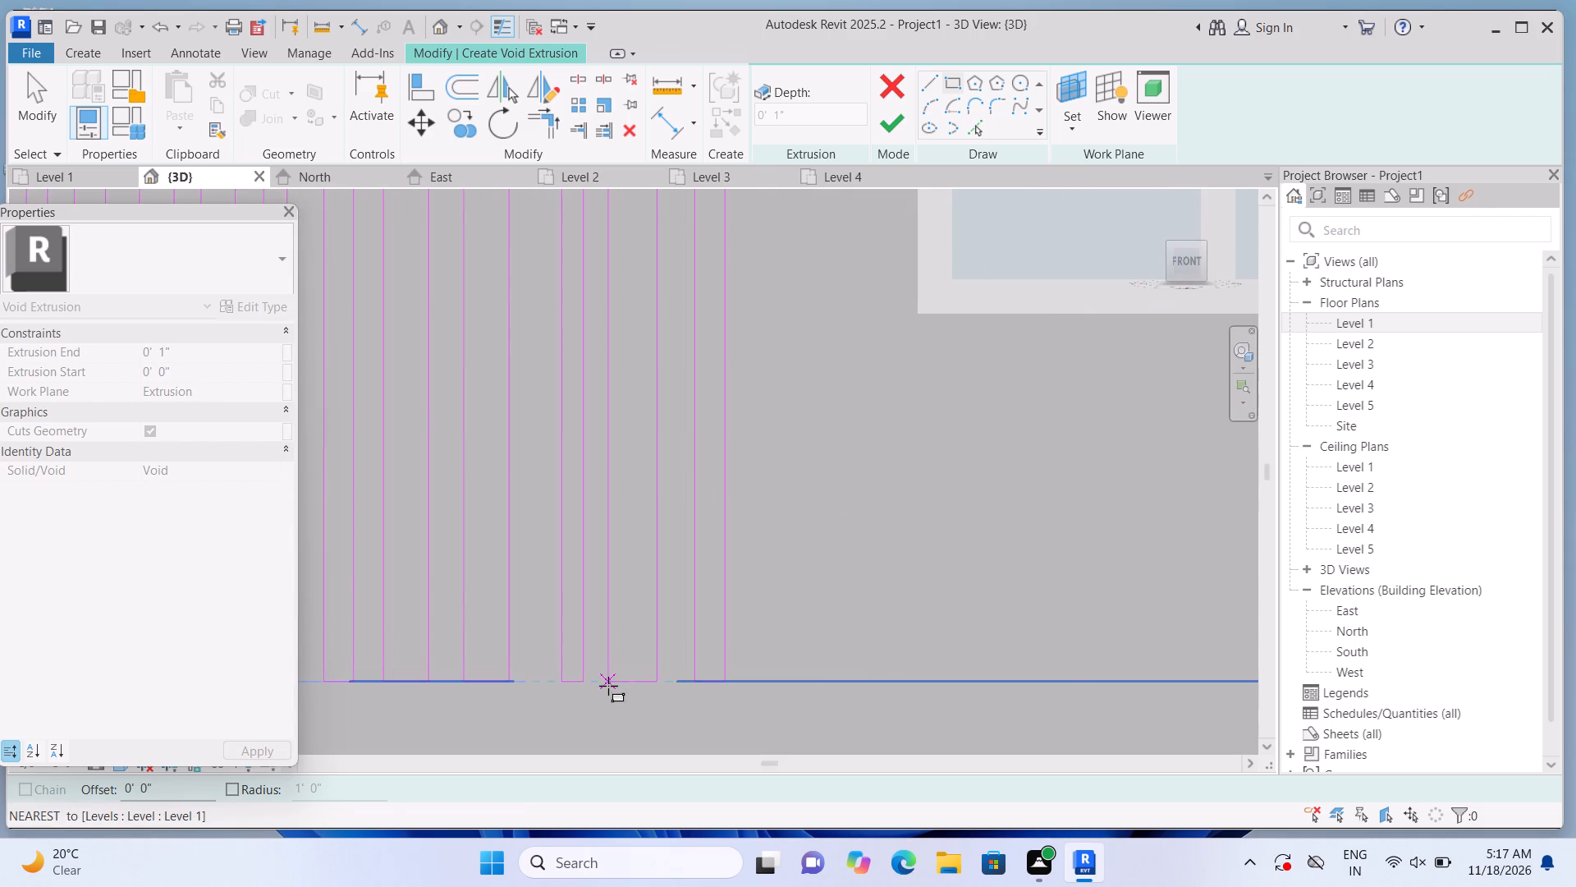
{"action": "left_click", "coordinate": [632, 689]}
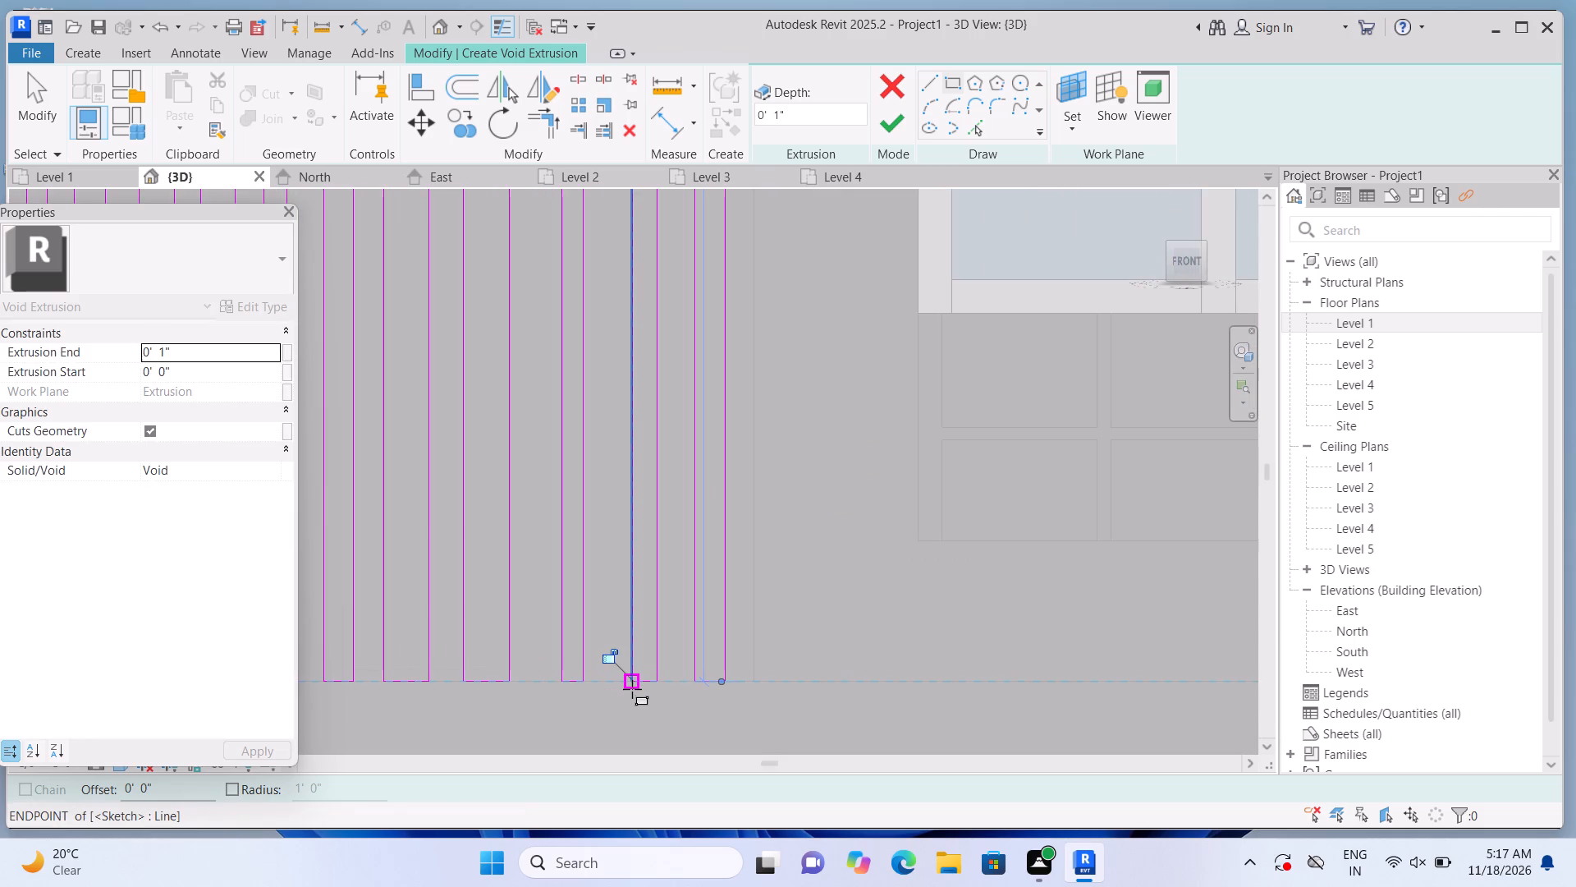
{"action": "key", "text": "Escape"}
Set the void extrusion end to 0' 3" and finish the sketch to cut the vertical grooves into the facade.
{"action": "scroll", "coordinate": [628, 699], "scroll_direction": "down", "scroll_amount": 11}
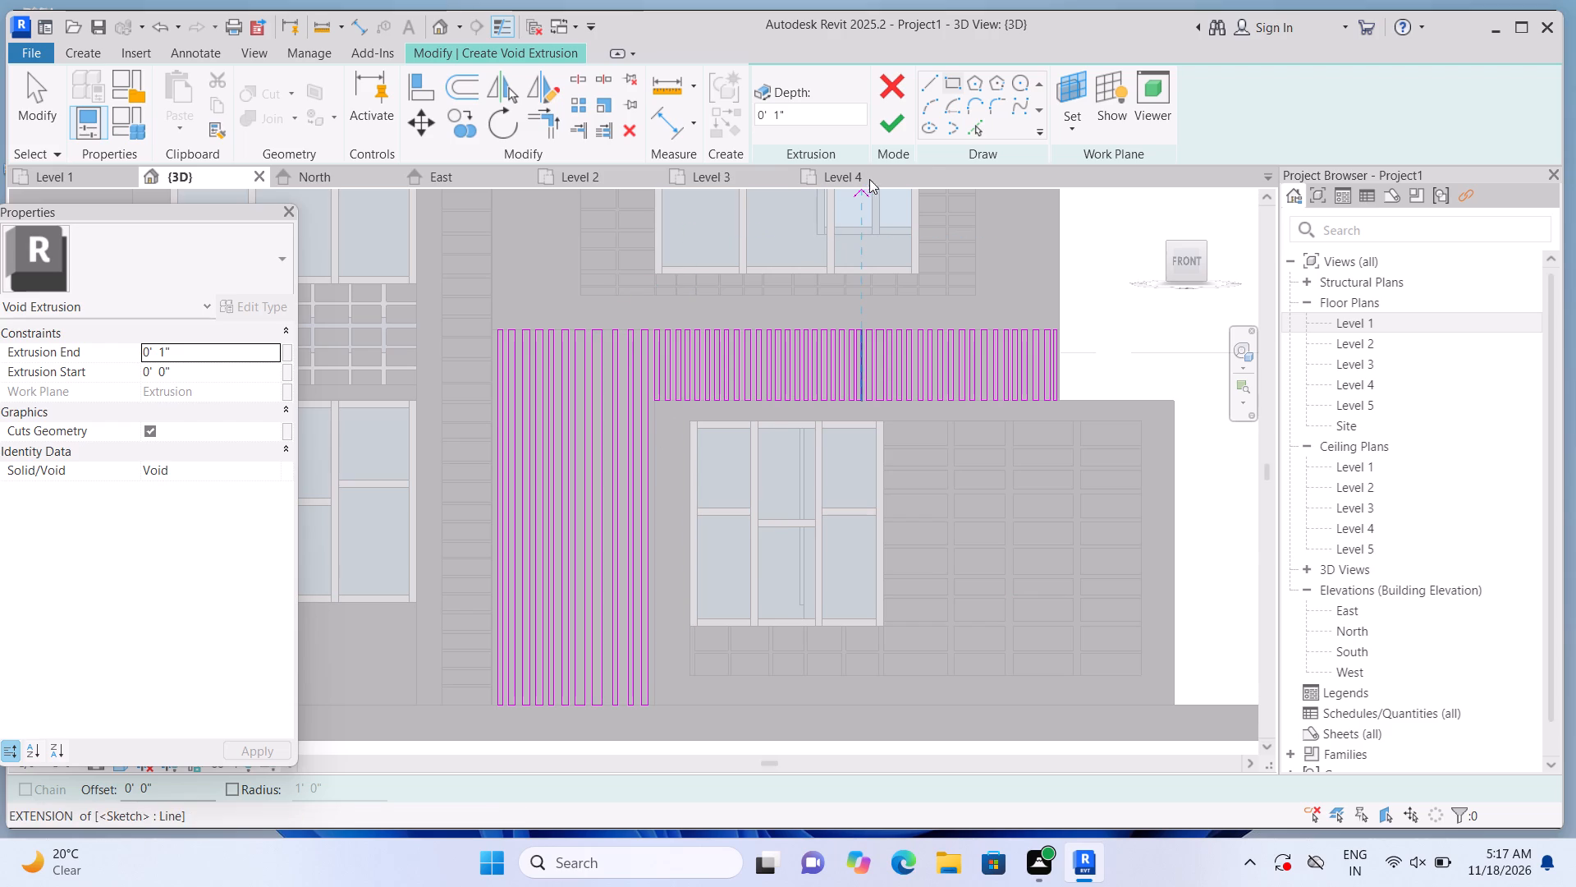
{"action": "left_click", "coordinate": [218, 347]}
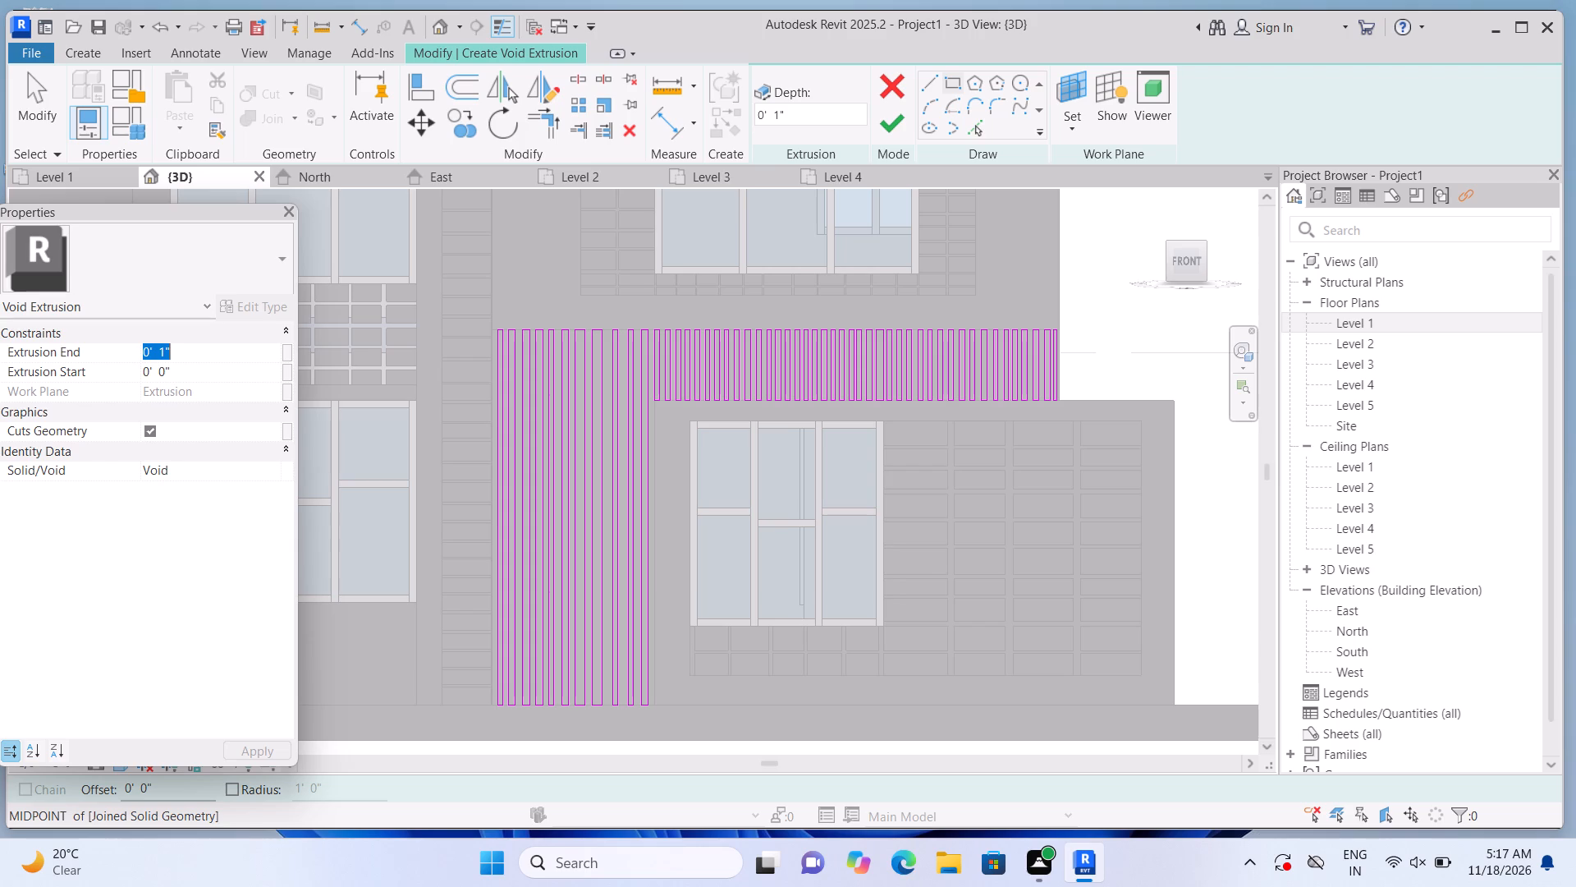
{"action": "key", "text": "3"}
{"action": "key", "text": "shift+quotedbl"}
{"action": "key", "text": "Return"}
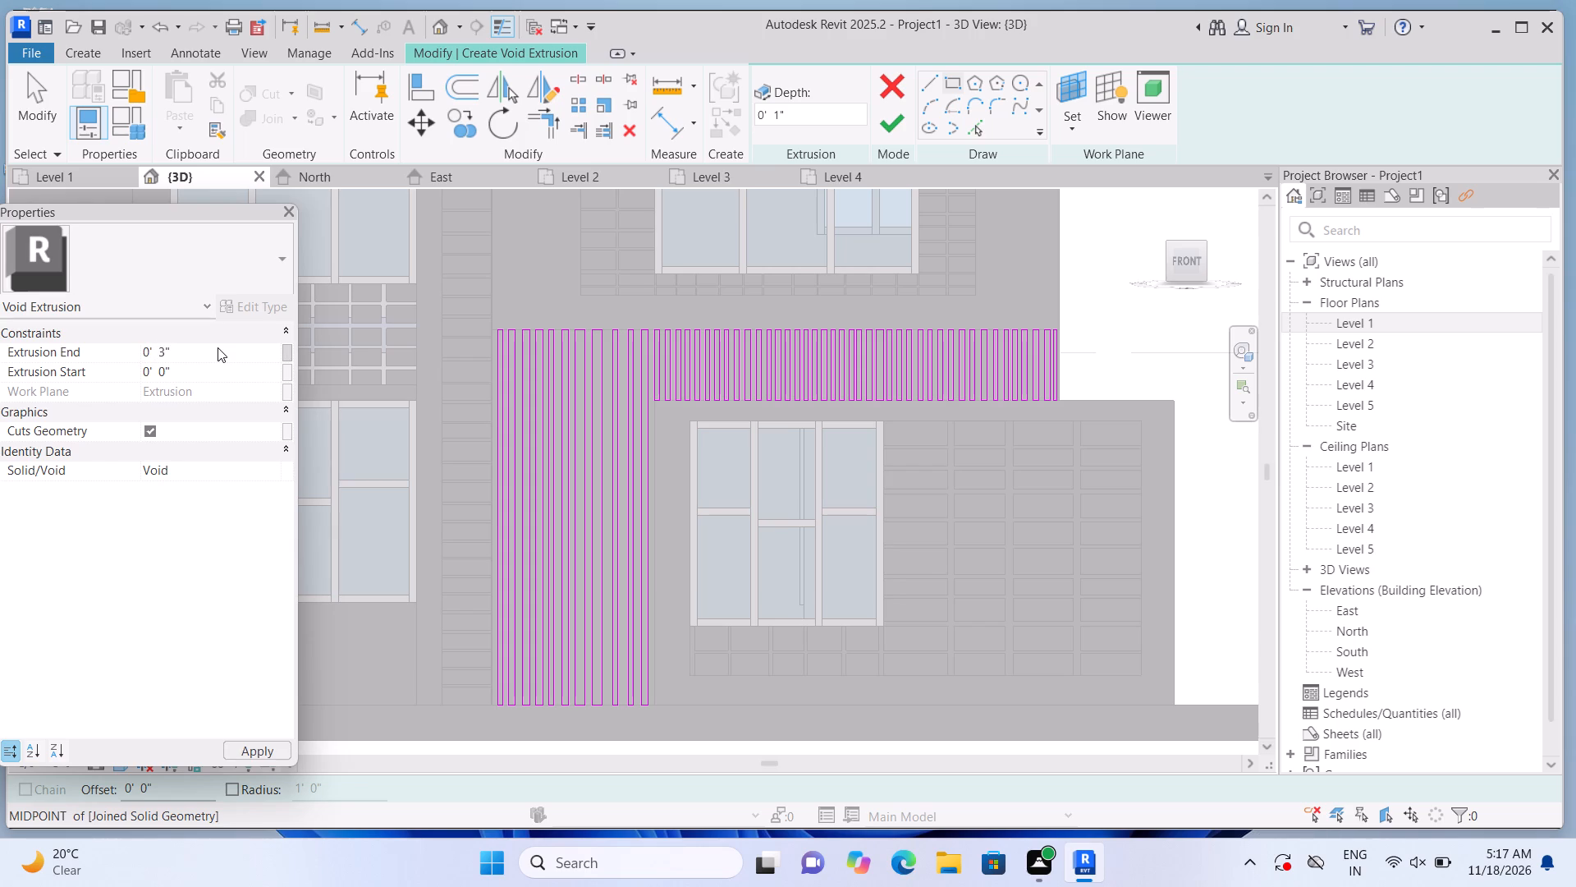
{"action": "left_click", "coordinate": [892, 117]}
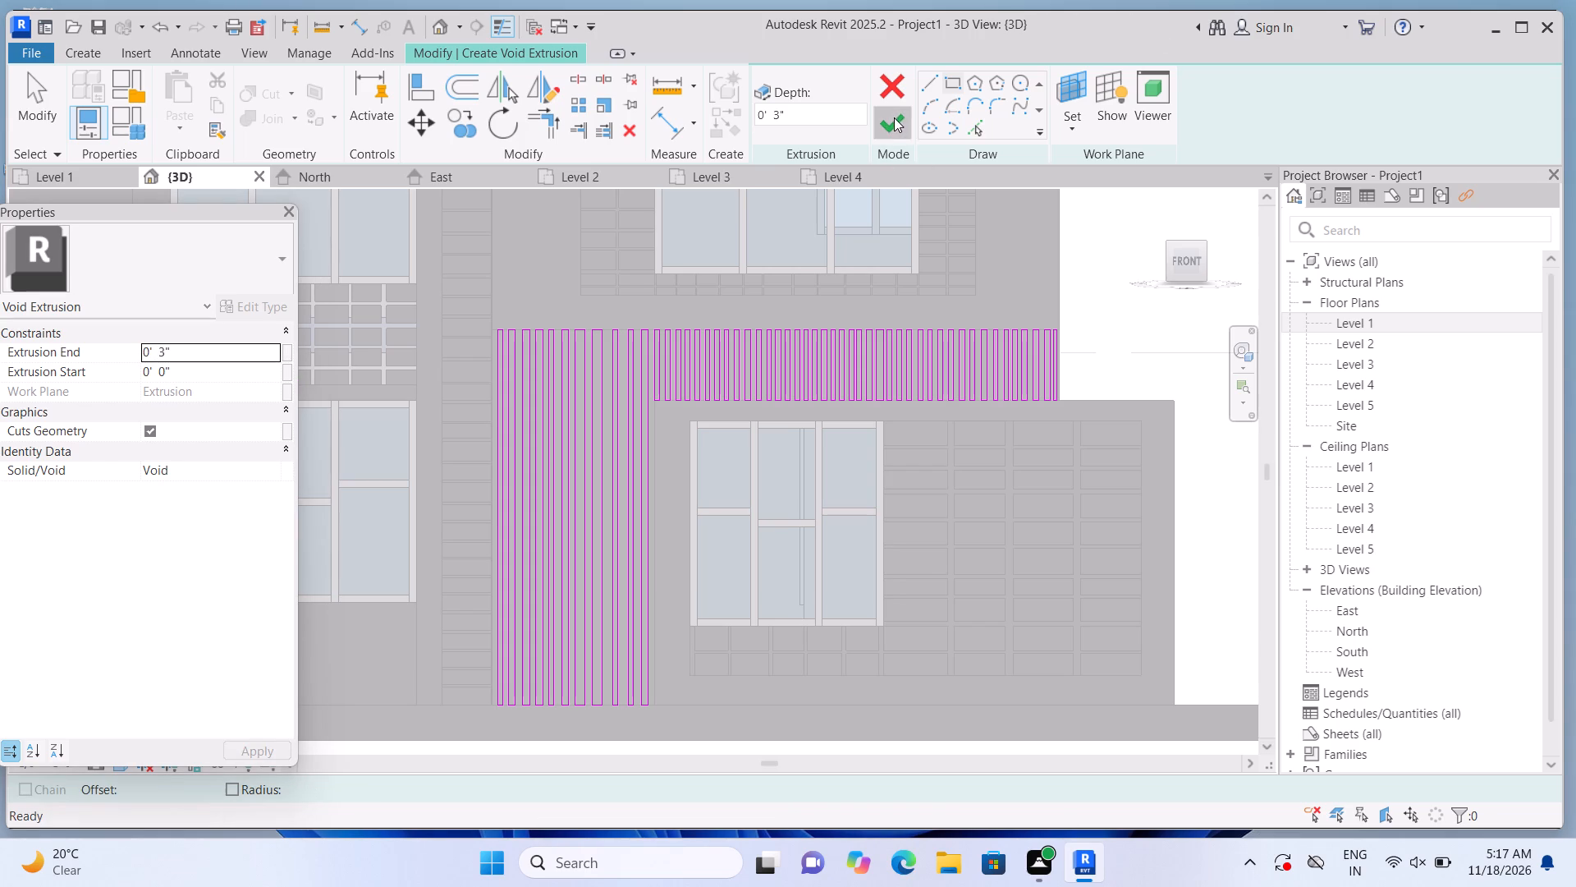
{"action": "left_click", "coordinate": [1120, 305]}
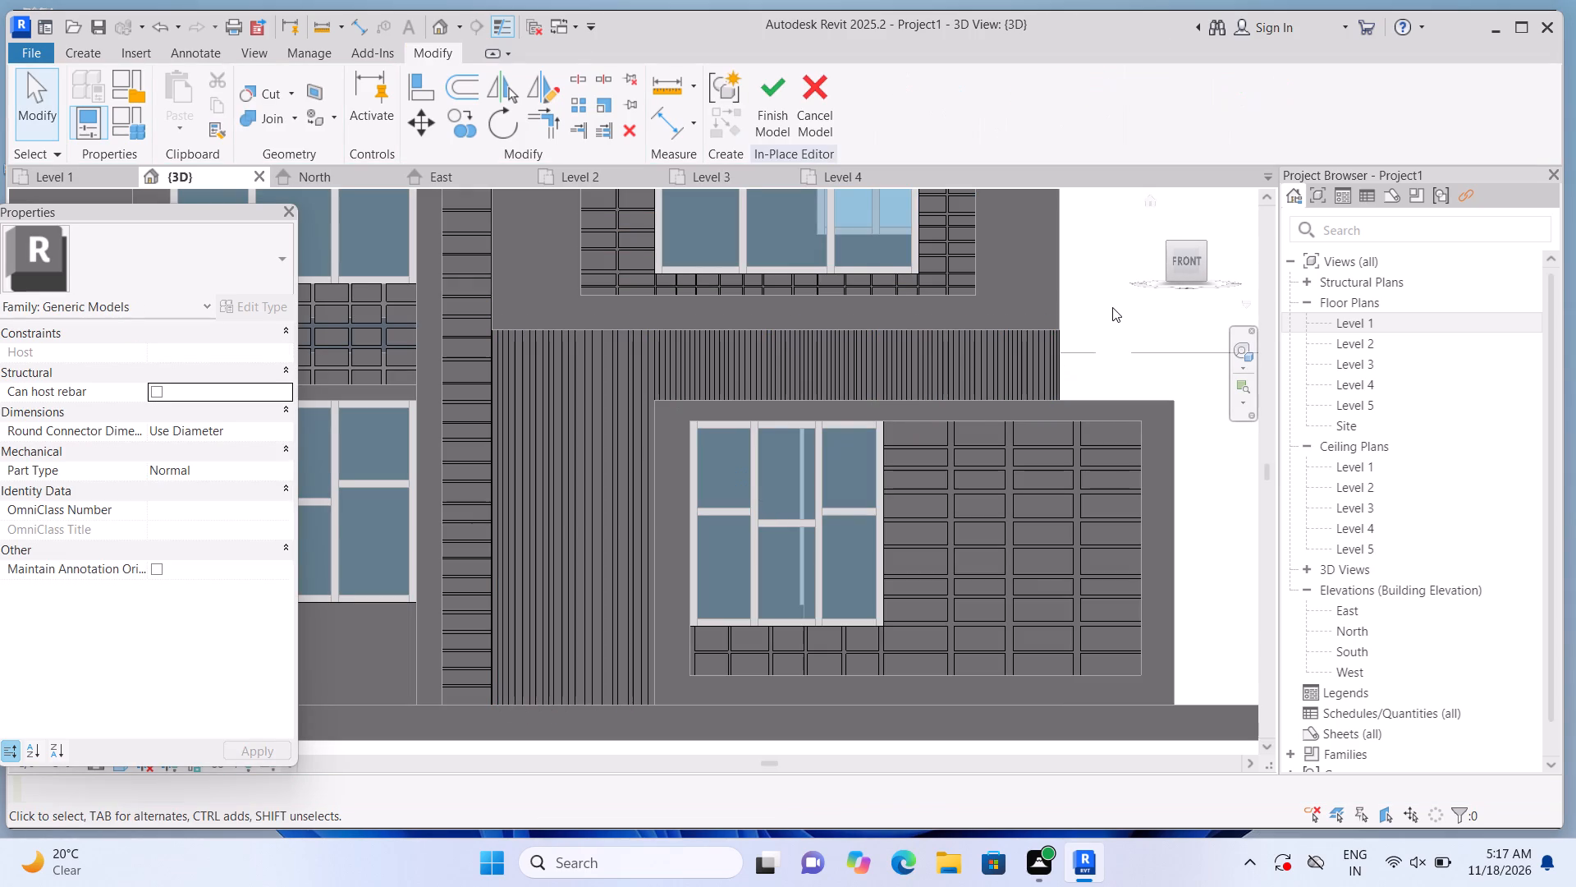
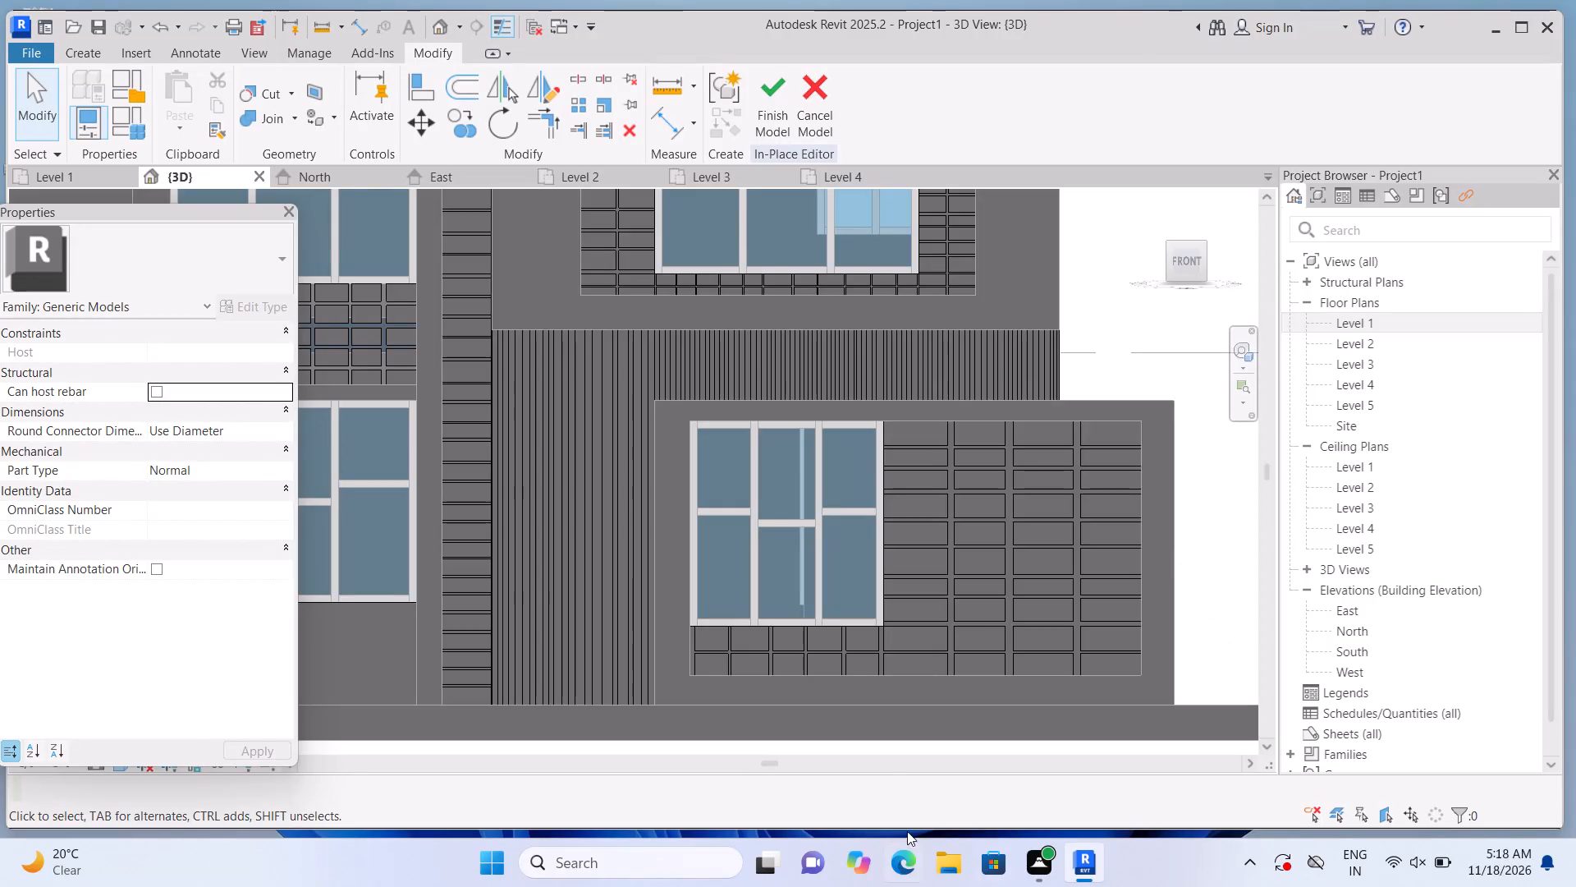
Start a void extrusion with its work plane set on the large rectangular panel in the upper wall beside the gabled volume.
{"action": "scroll", "coordinate": [885, 749], "scroll_direction": "down", "scroll_amount": 8}
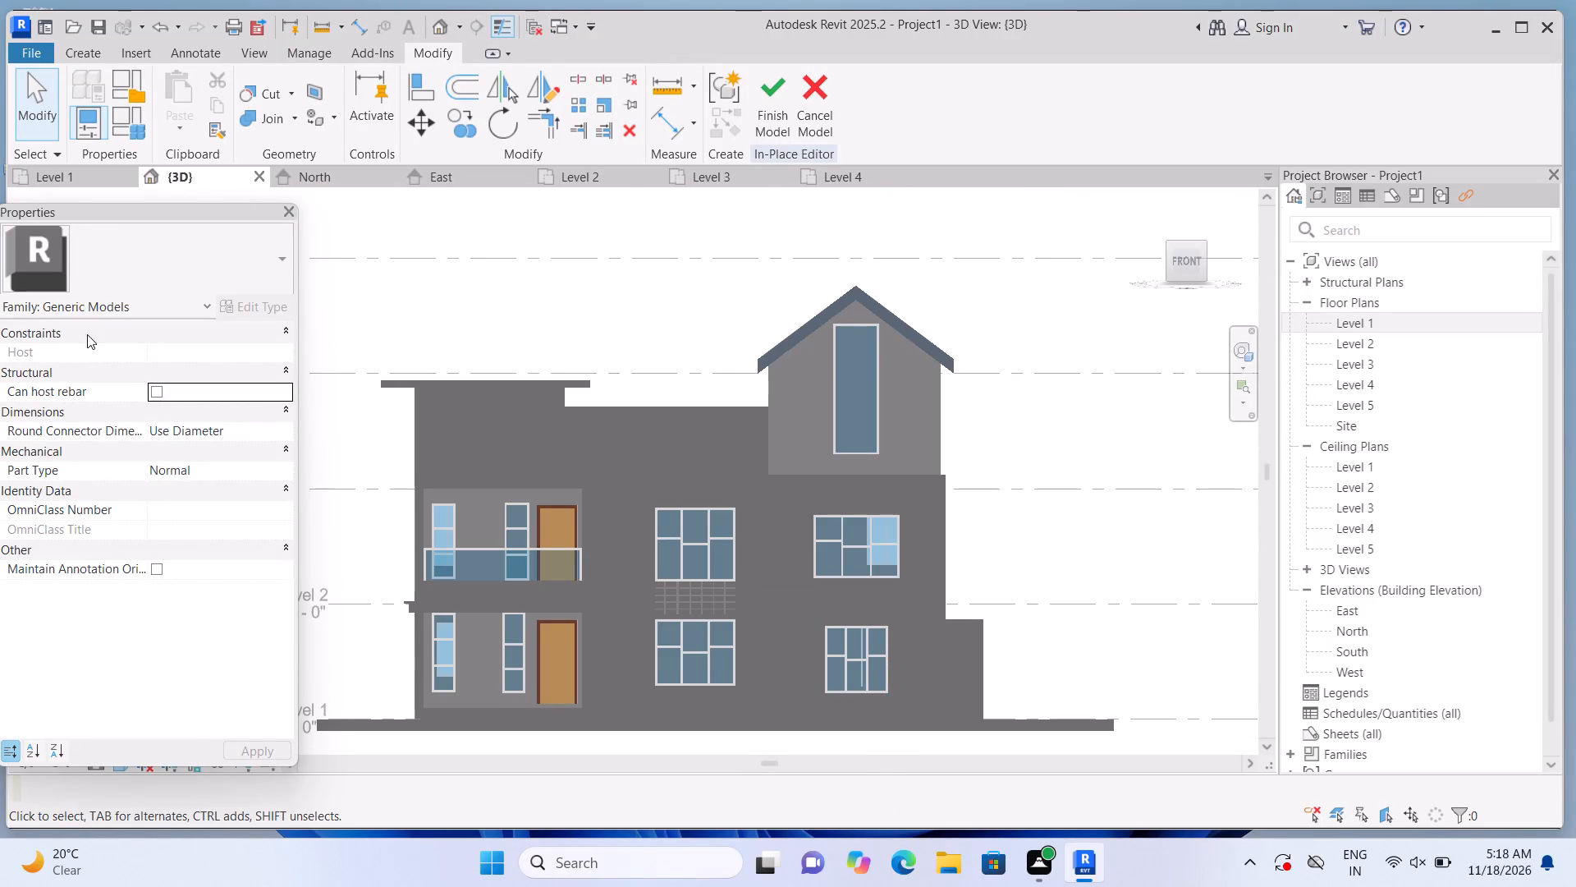
{"action": "scroll", "coordinate": [613, 422], "scroll_direction": "up", "scroll_amount": 1}
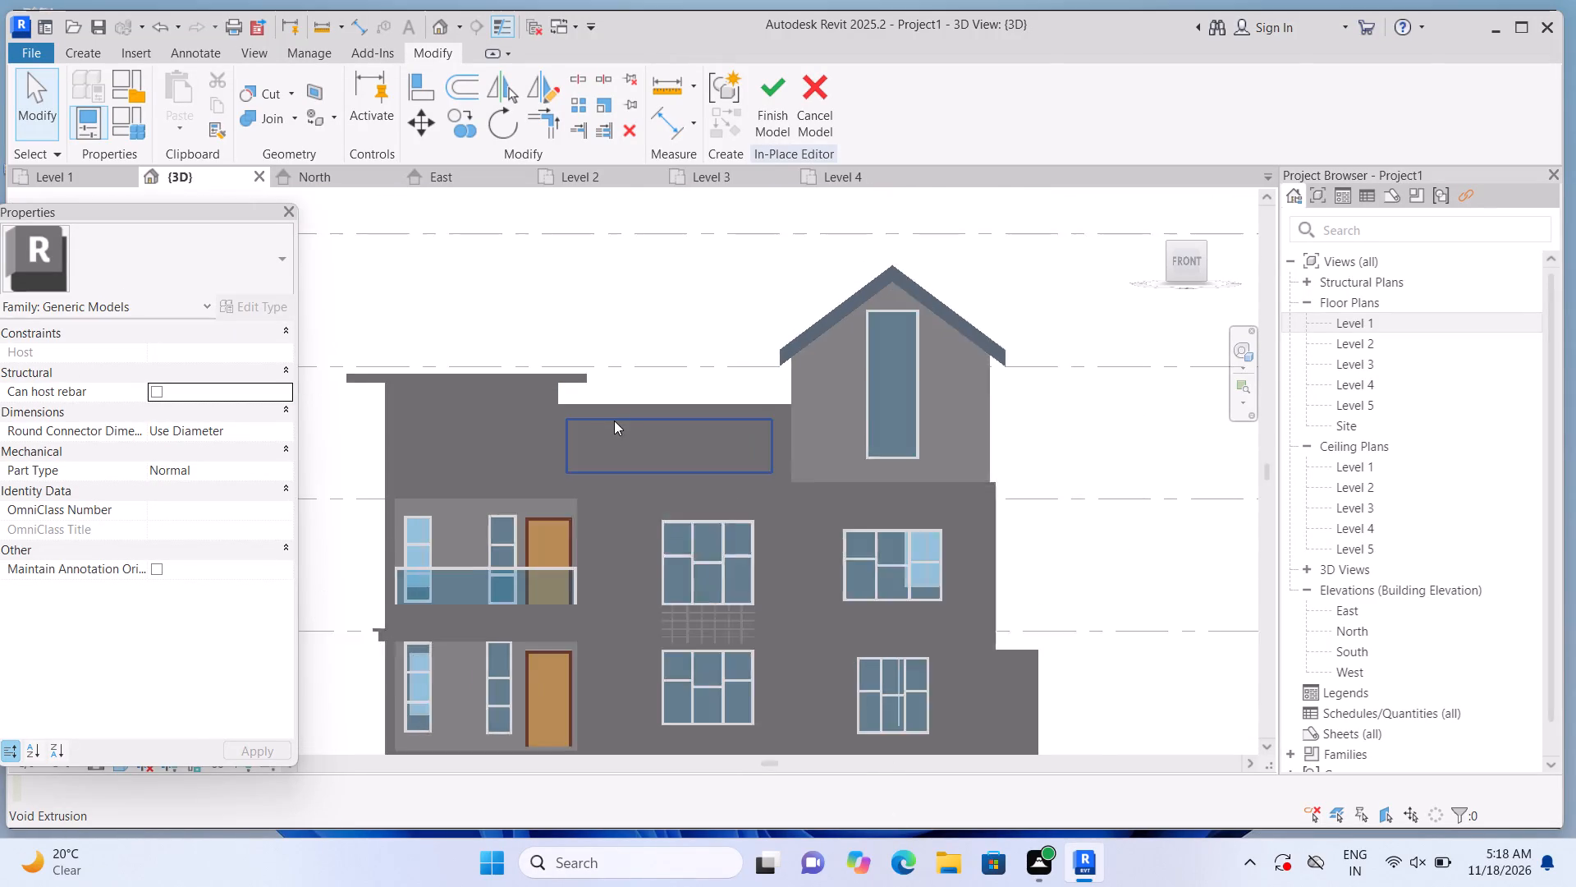
{"action": "scroll", "coordinate": [614, 421], "scroll_direction": "up", "scroll_amount": 2}
{"action": "scroll", "coordinate": [800, 379], "scroll_direction": "up", "scroll_amount": 4}
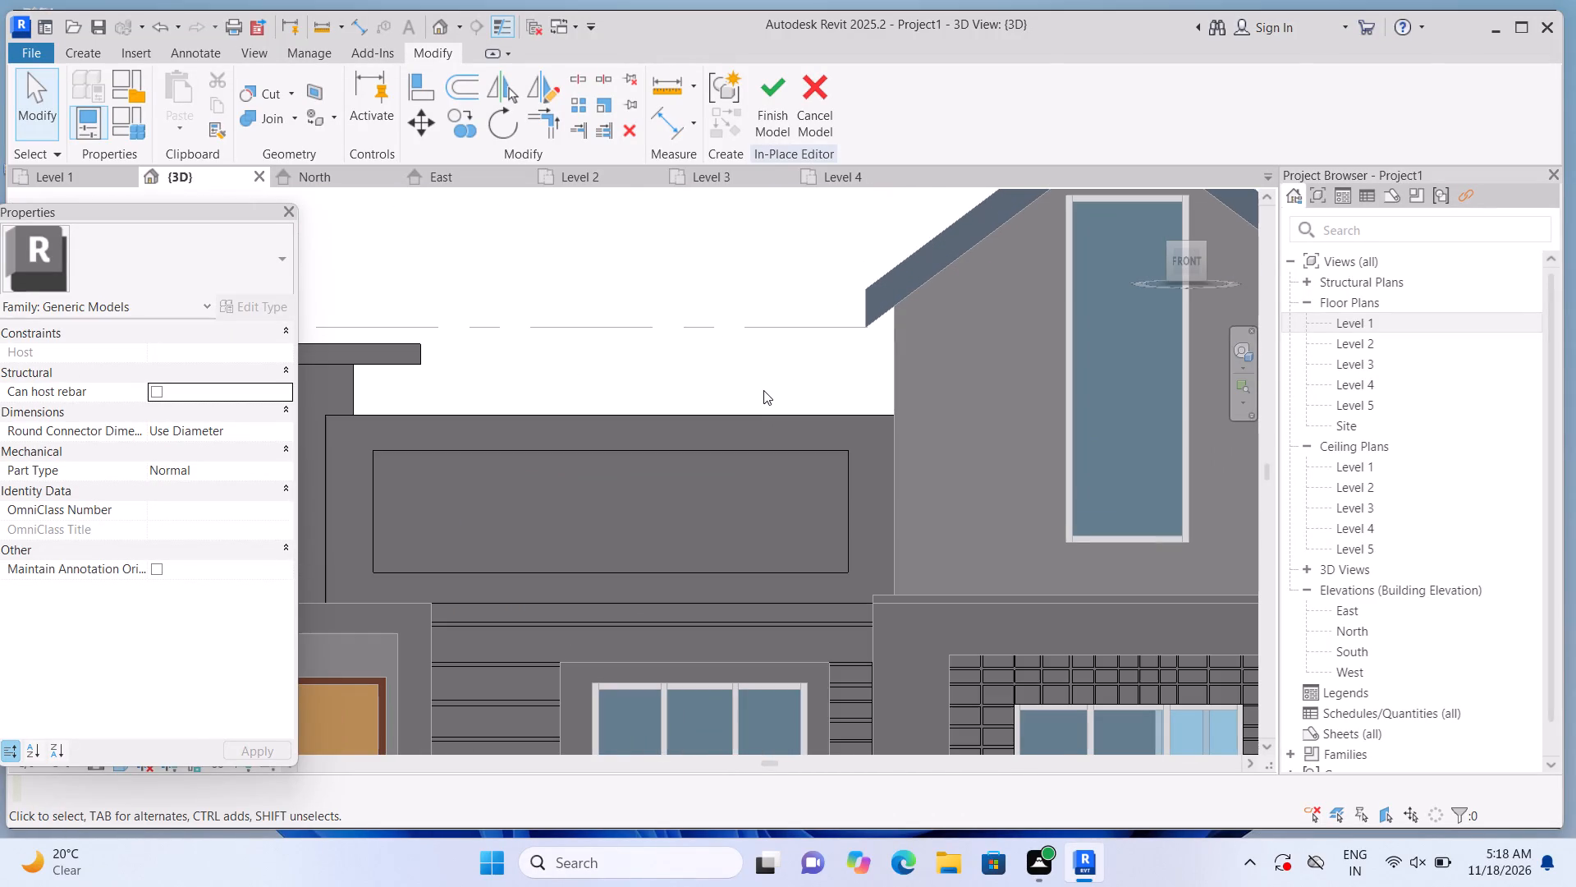
{"action": "left_click", "coordinate": [79, 53]}
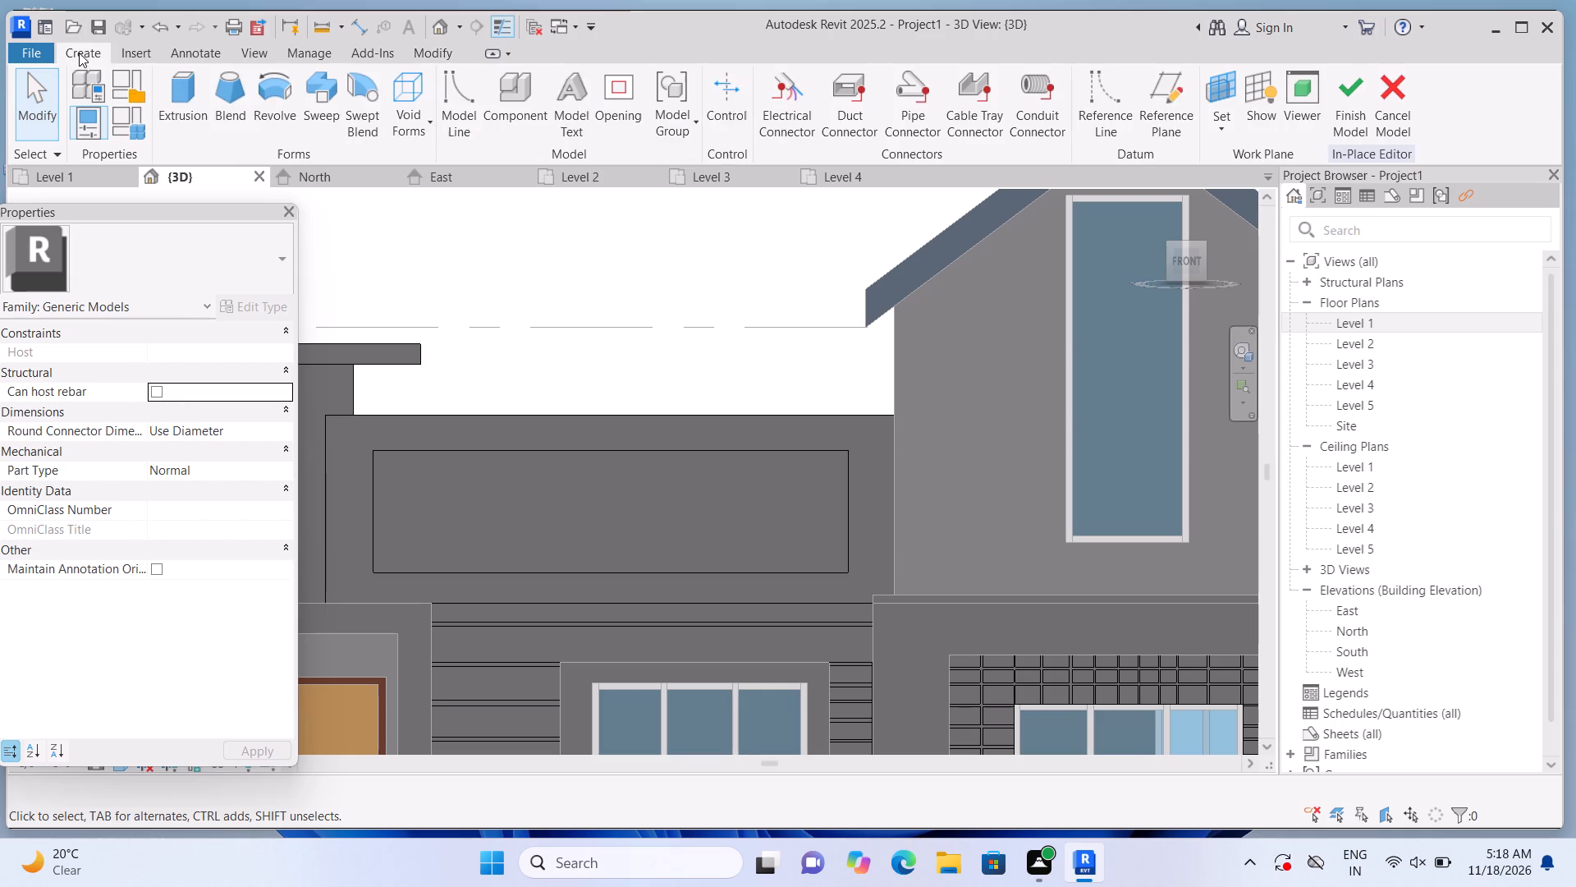
{"action": "left_click", "coordinate": [428, 122]}
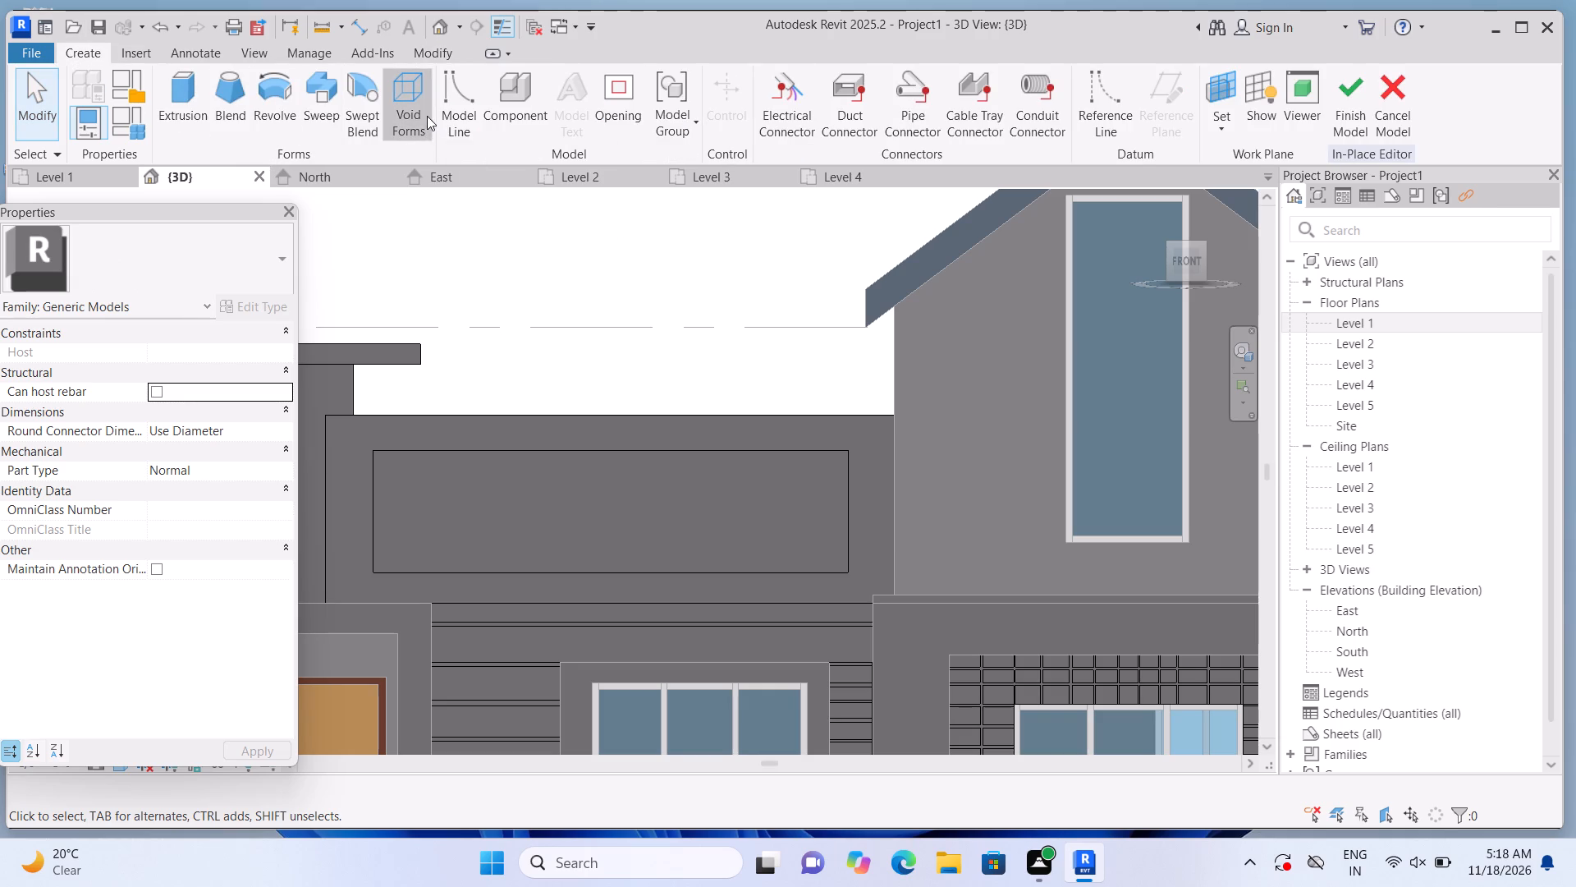
{"action": "left_click", "coordinate": [433, 163]}
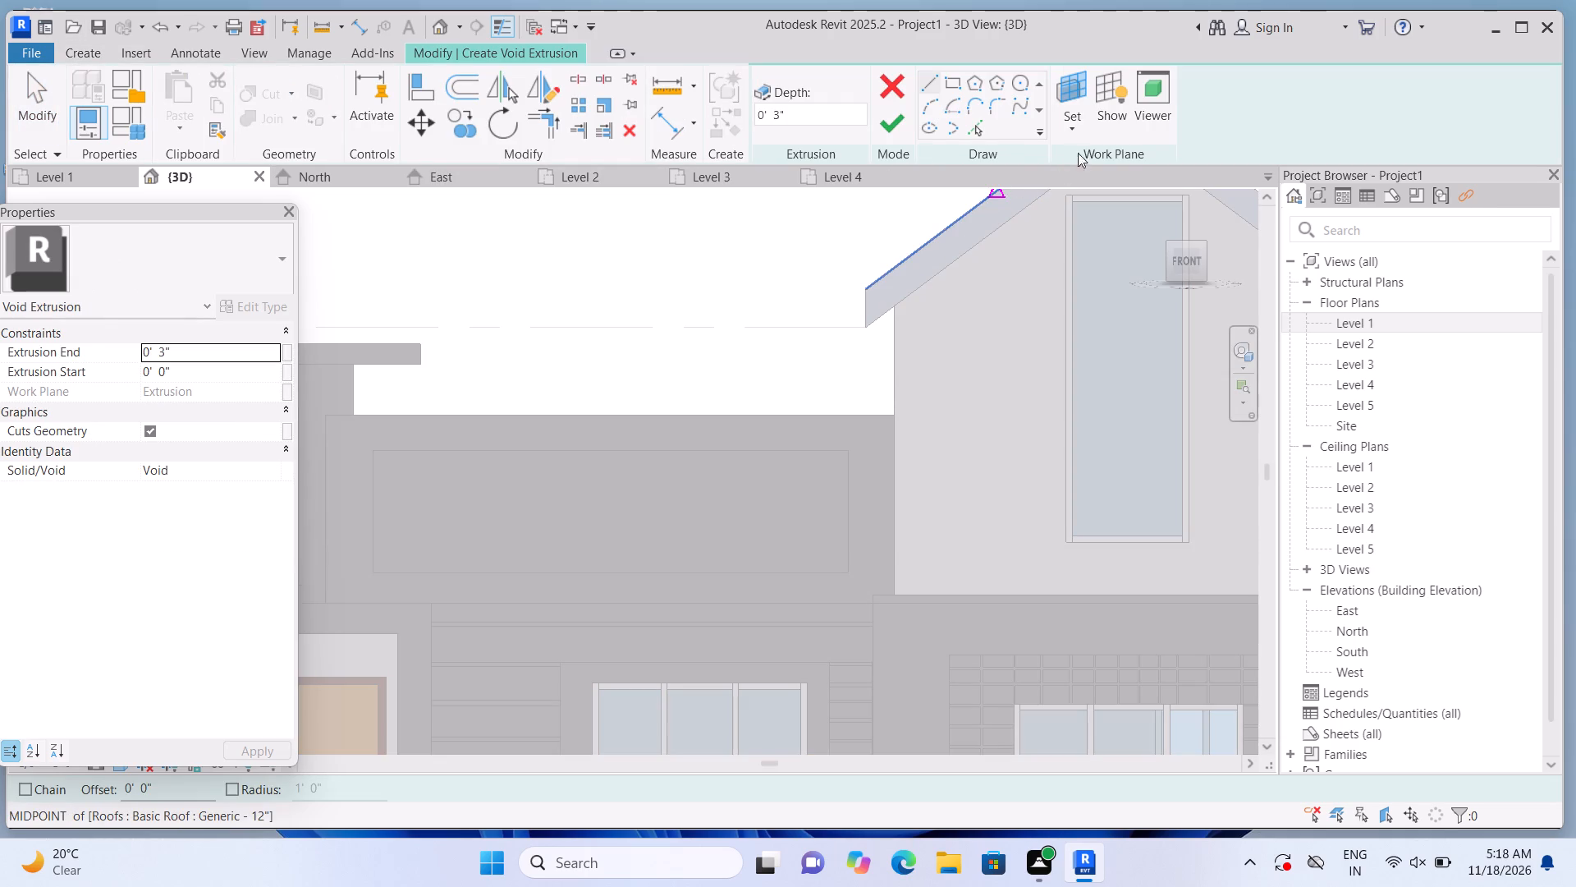
{"action": "left_click", "coordinate": [1080, 136]}
{"action": "left_click", "coordinate": [1104, 205]}
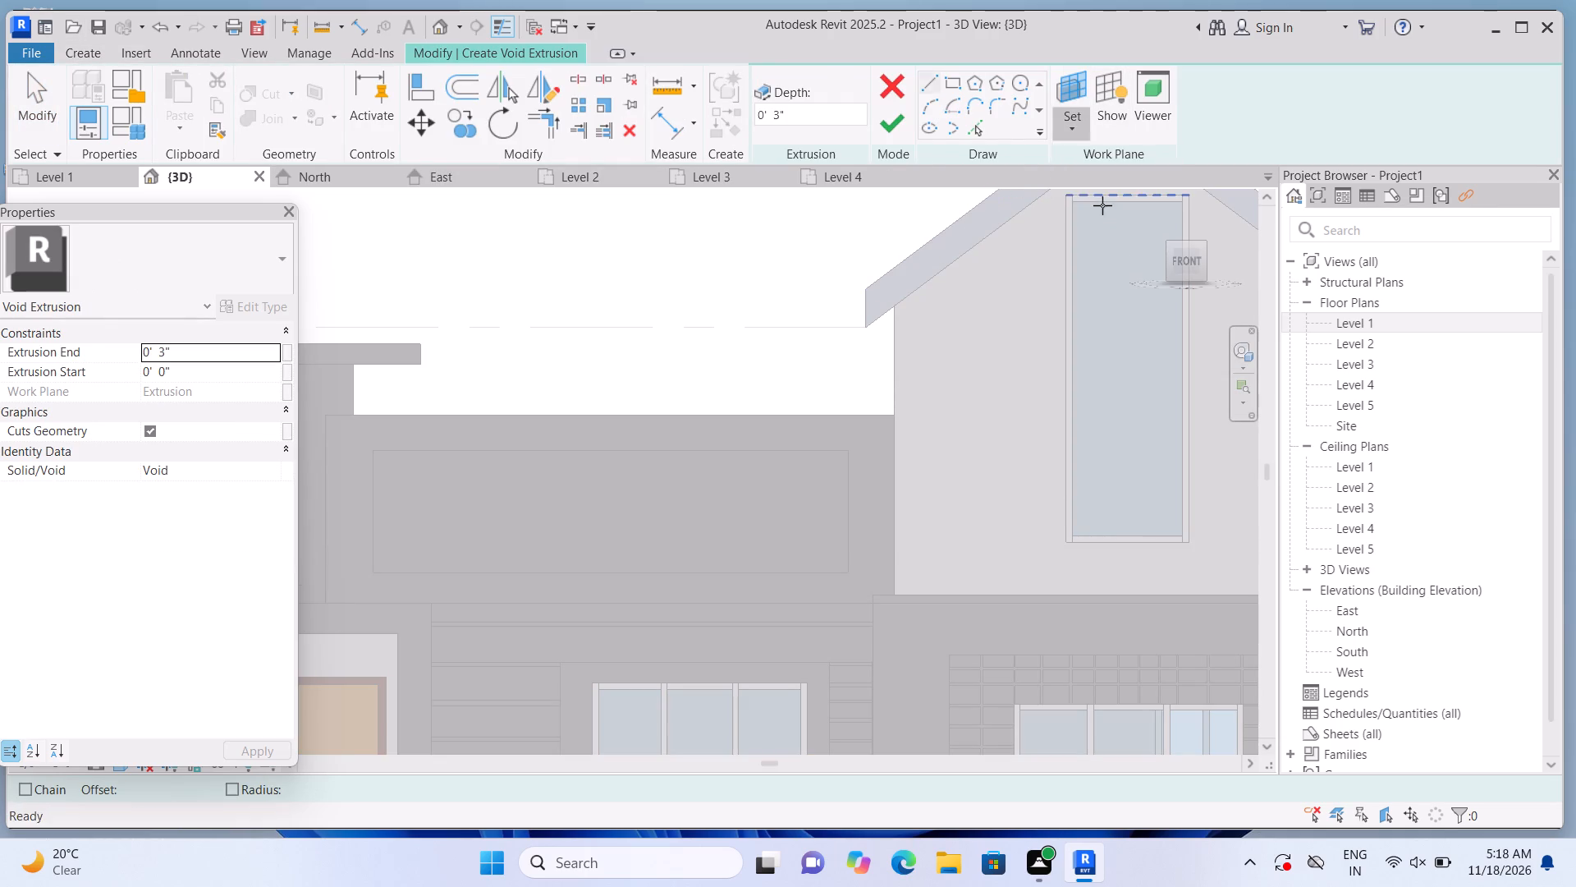
{"action": "left_click", "coordinate": [777, 468]}
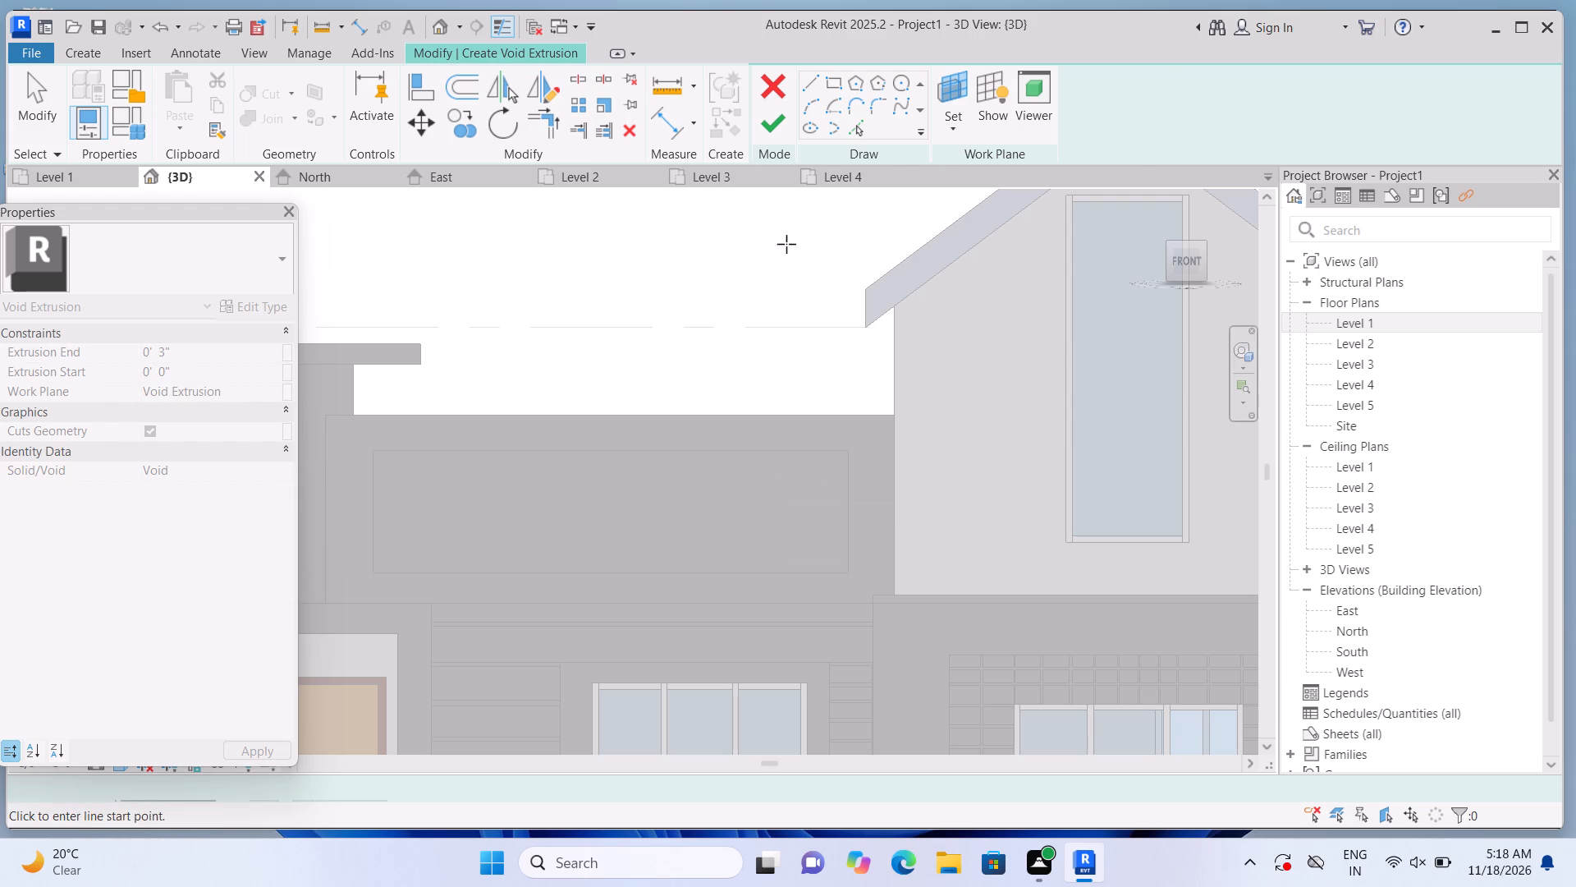
Sketch a narrow vertical rectangle 4'-0" tall near the panel's left end, from its top edge to its bottom edge.
{"action": "left_click", "coordinate": [962, 76]}
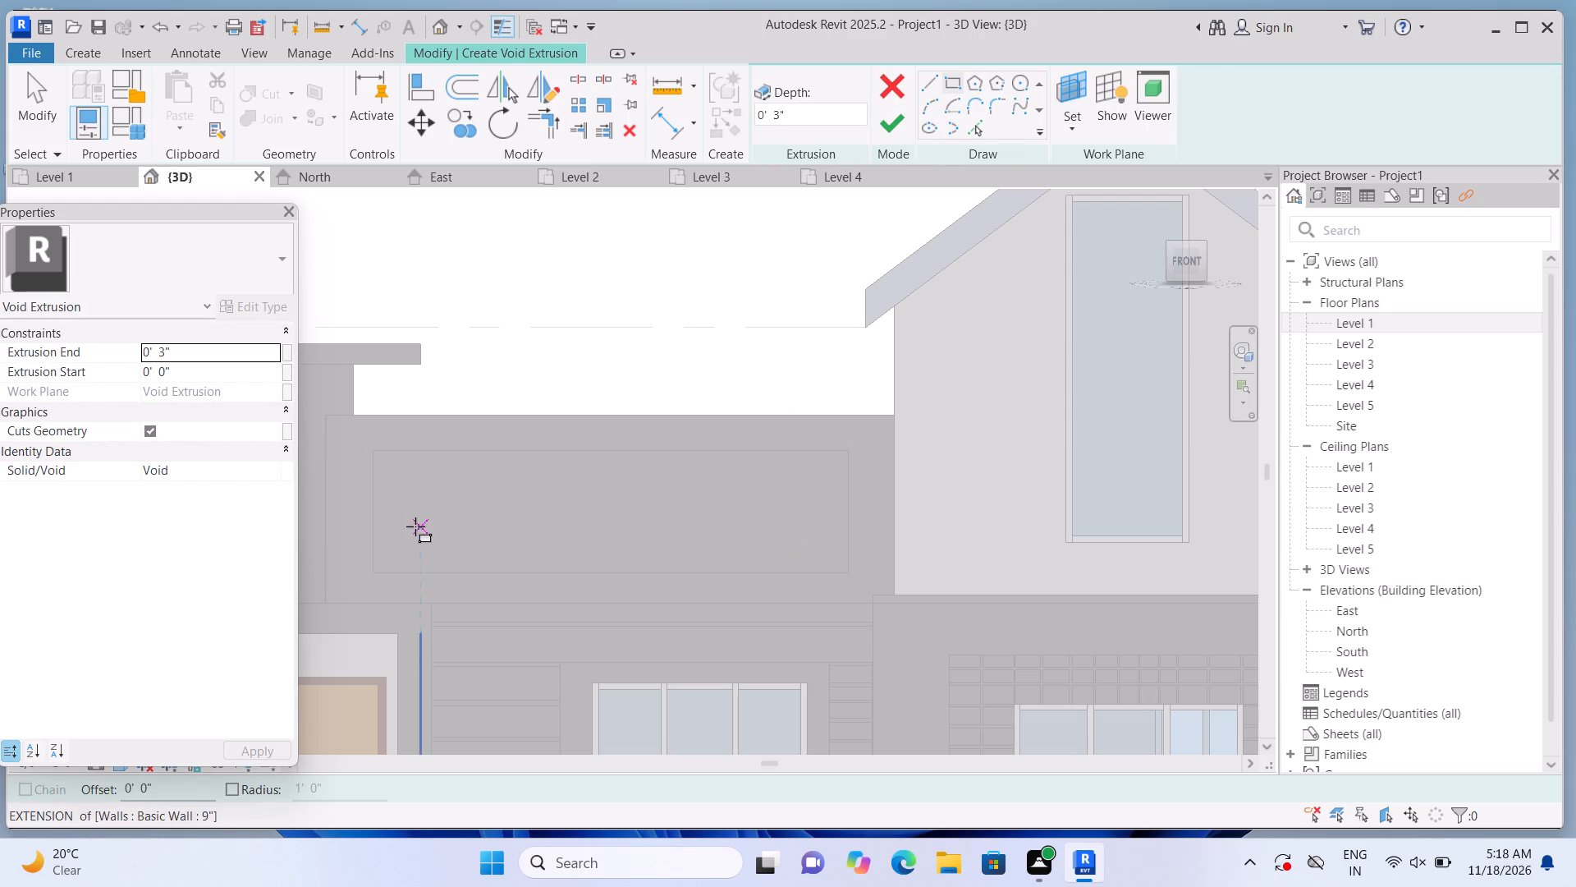
{"action": "scroll", "coordinate": [400, 532], "scroll_direction": "up", "scroll_amount": 3}
{"action": "middle_click_drag", "start_coordinate": [423, 507], "coordinate": [546, 432]}
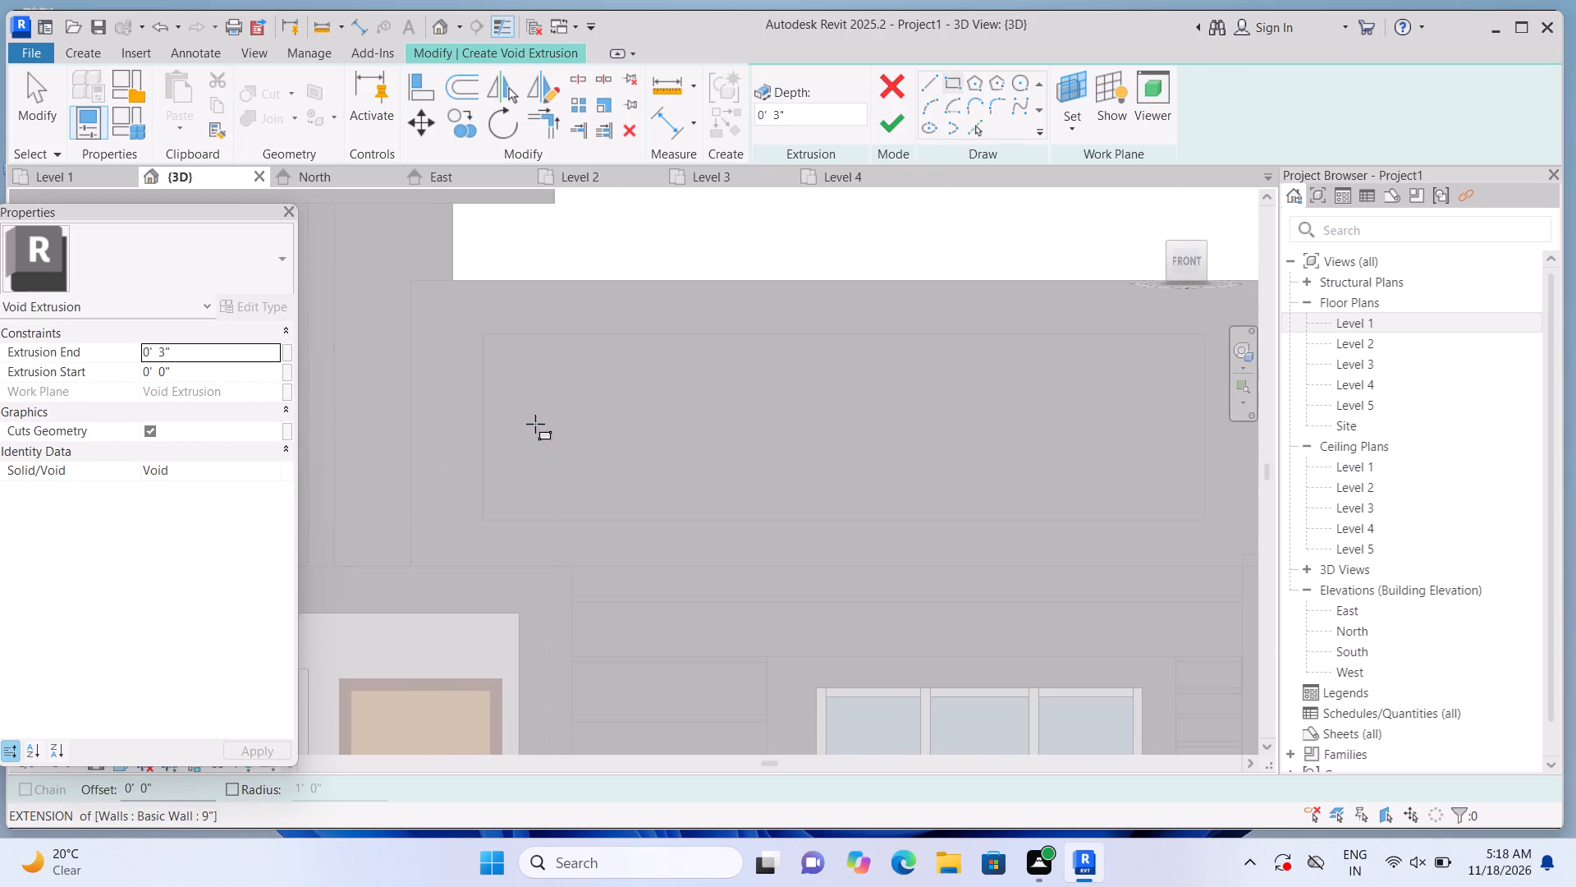
{"action": "scroll", "coordinate": [535, 424], "scroll_direction": "up", "scroll_amount": 8}
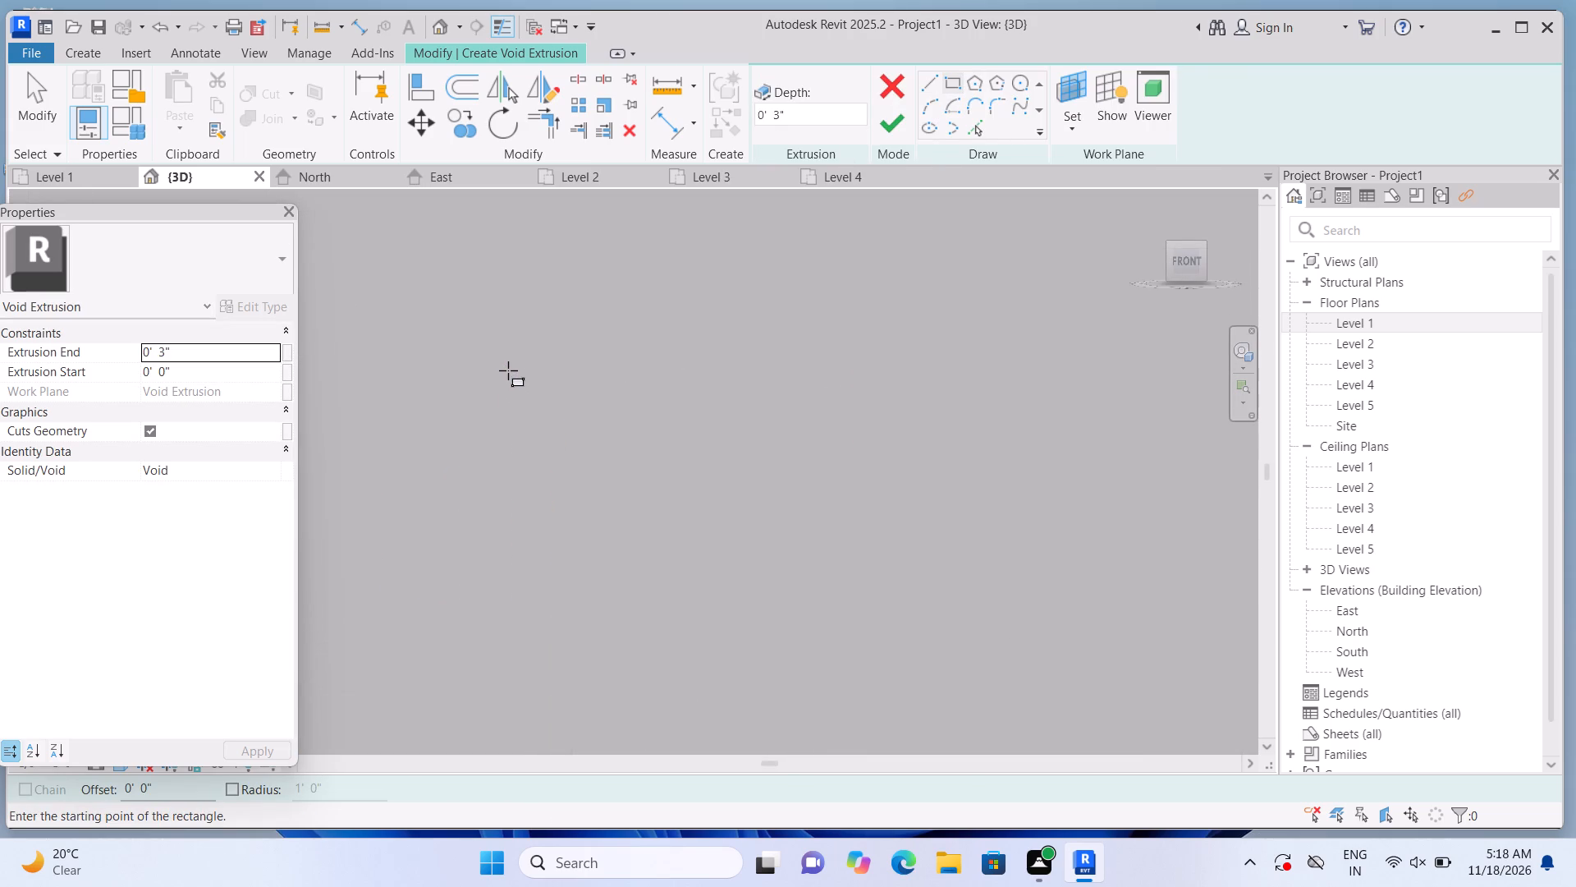
{"action": "left_click", "coordinate": [423, 211]}
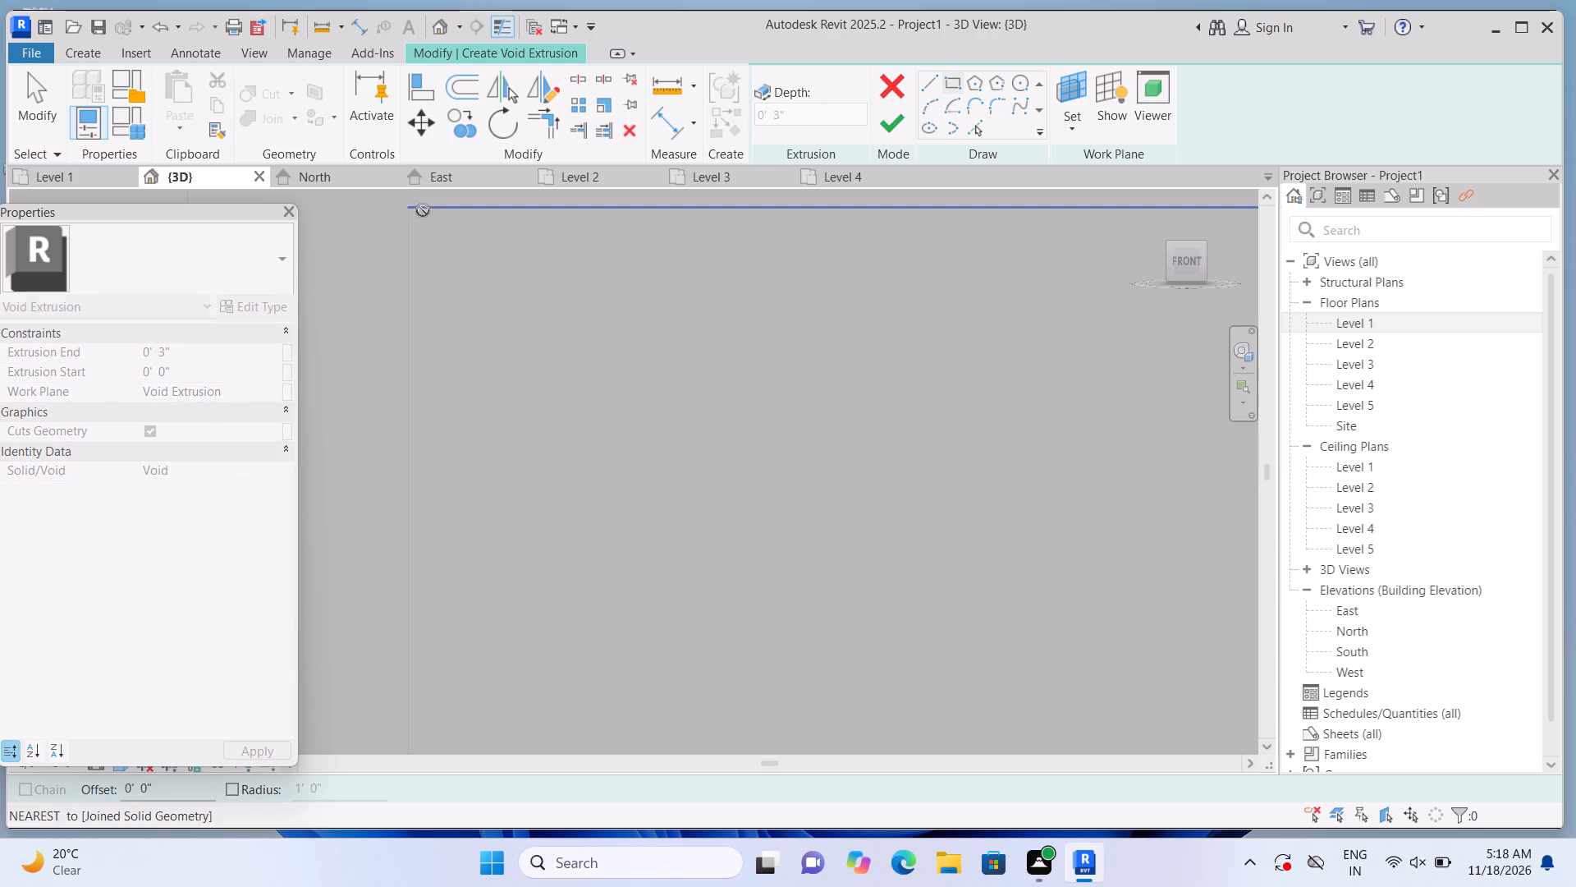
{"action": "middle_click_drag", "start_coordinate": [502, 491], "coordinate": [520, 338]}
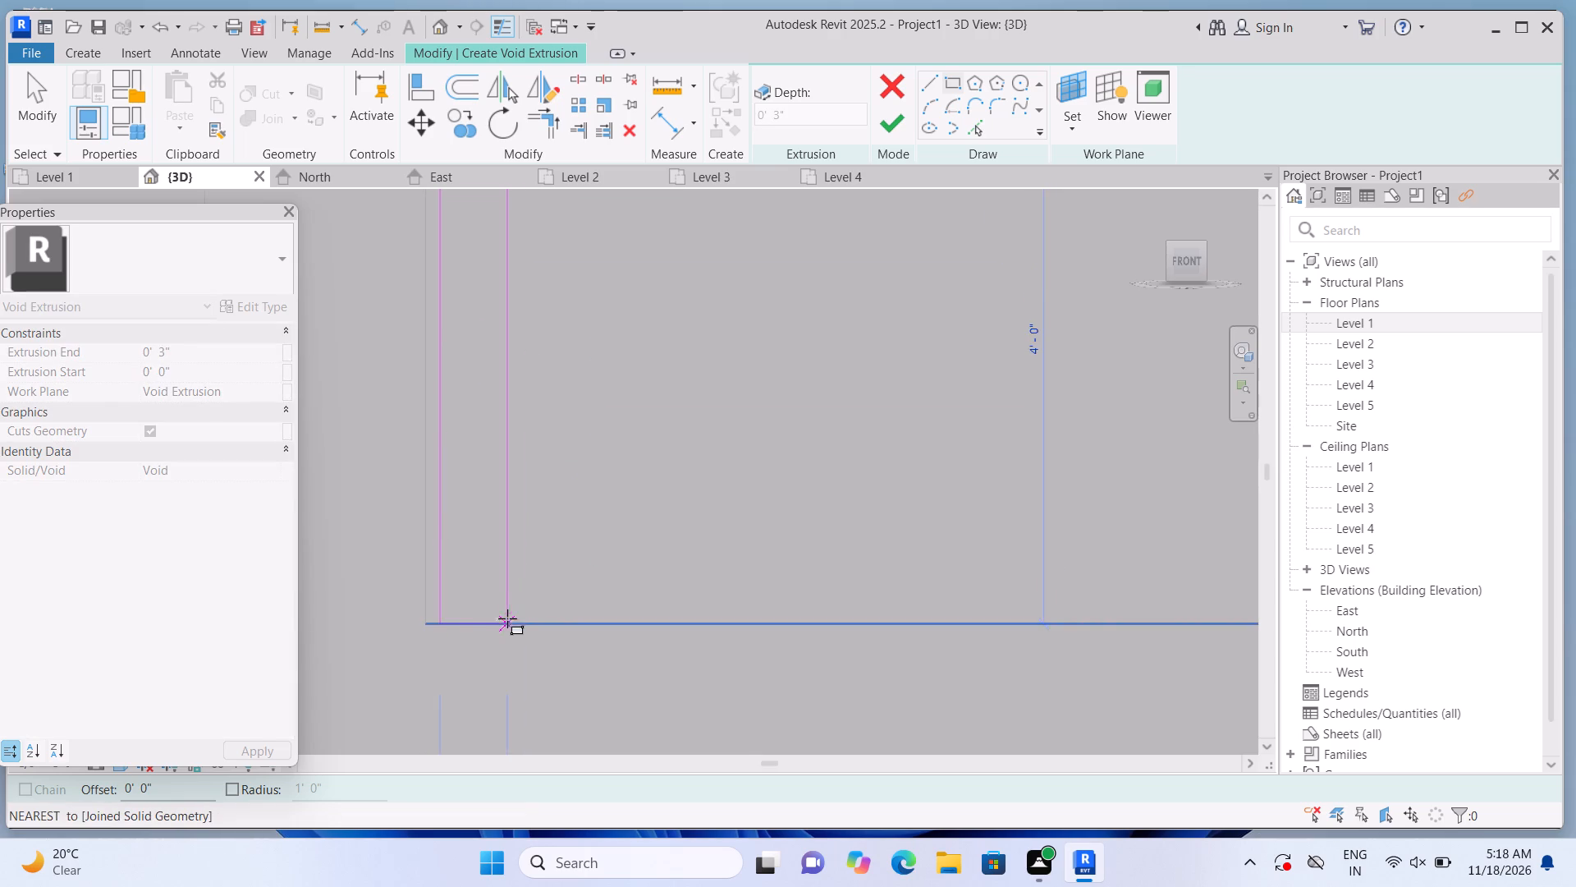
{"action": "left_click", "coordinate": [457, 622]}
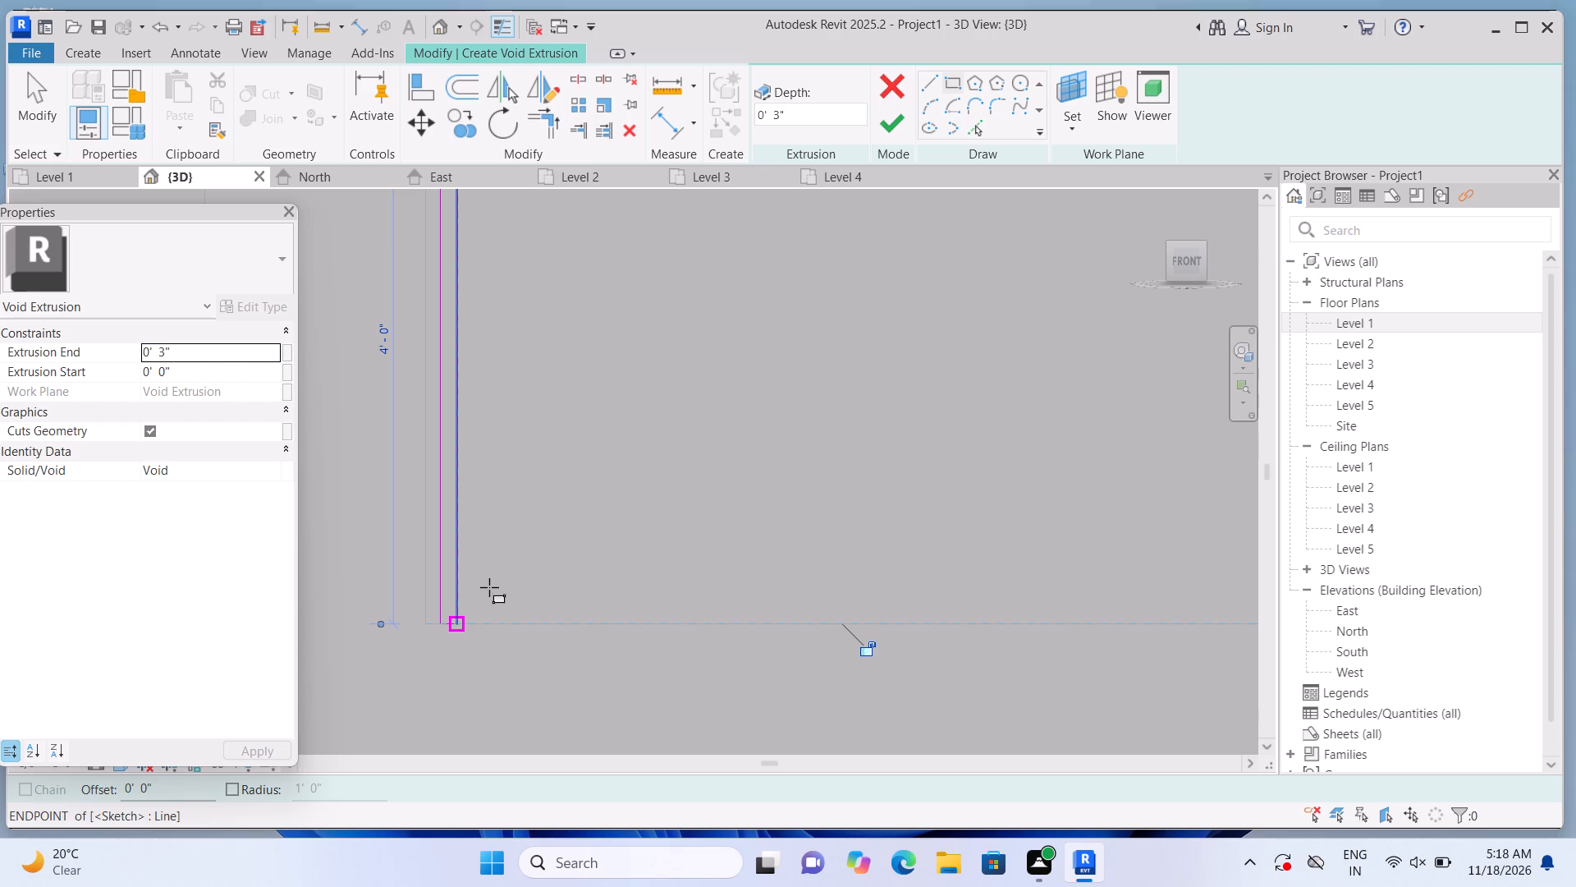
{"action": "key", "text": "Escape"}
Add a second and third full-height rectangle beside the first, about 1.8" and 1.6" wide, with small gaps between them.
{"action": "middle_click", "coordinate": [494, 659]}
{"action": "scroll", "coordinate": [505, 629], "scroll_direction": "down", "scroll_amount": 2}
{"action": "middle_click_drag", "start_coordinate": [529, 424], "coordinate": [520, 482]}
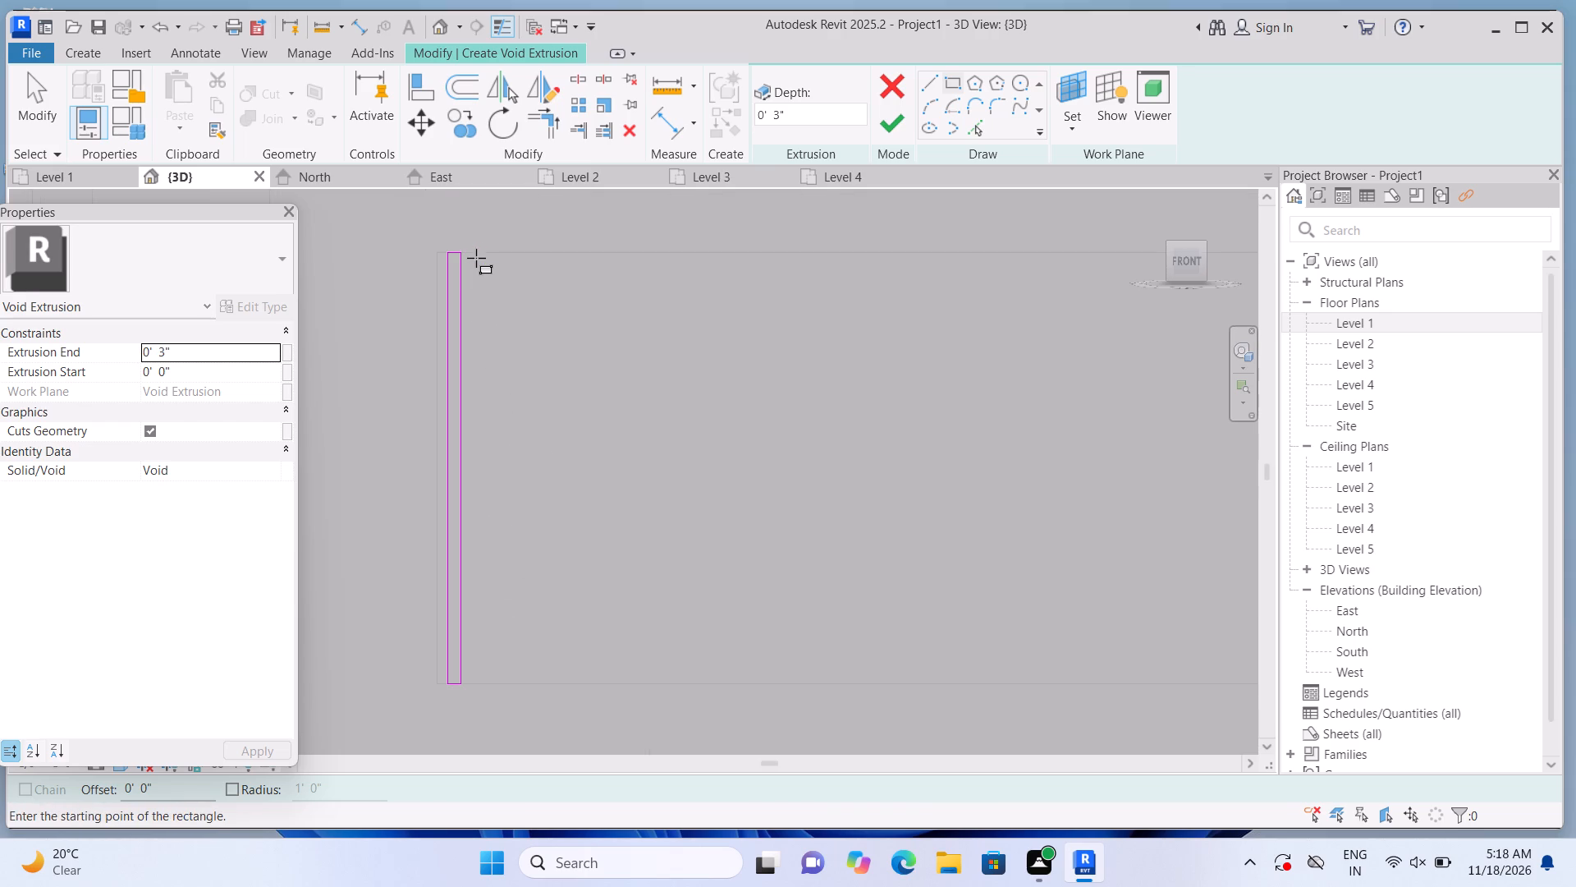
{"action": "left_click", "coordinate": [472, 255]}
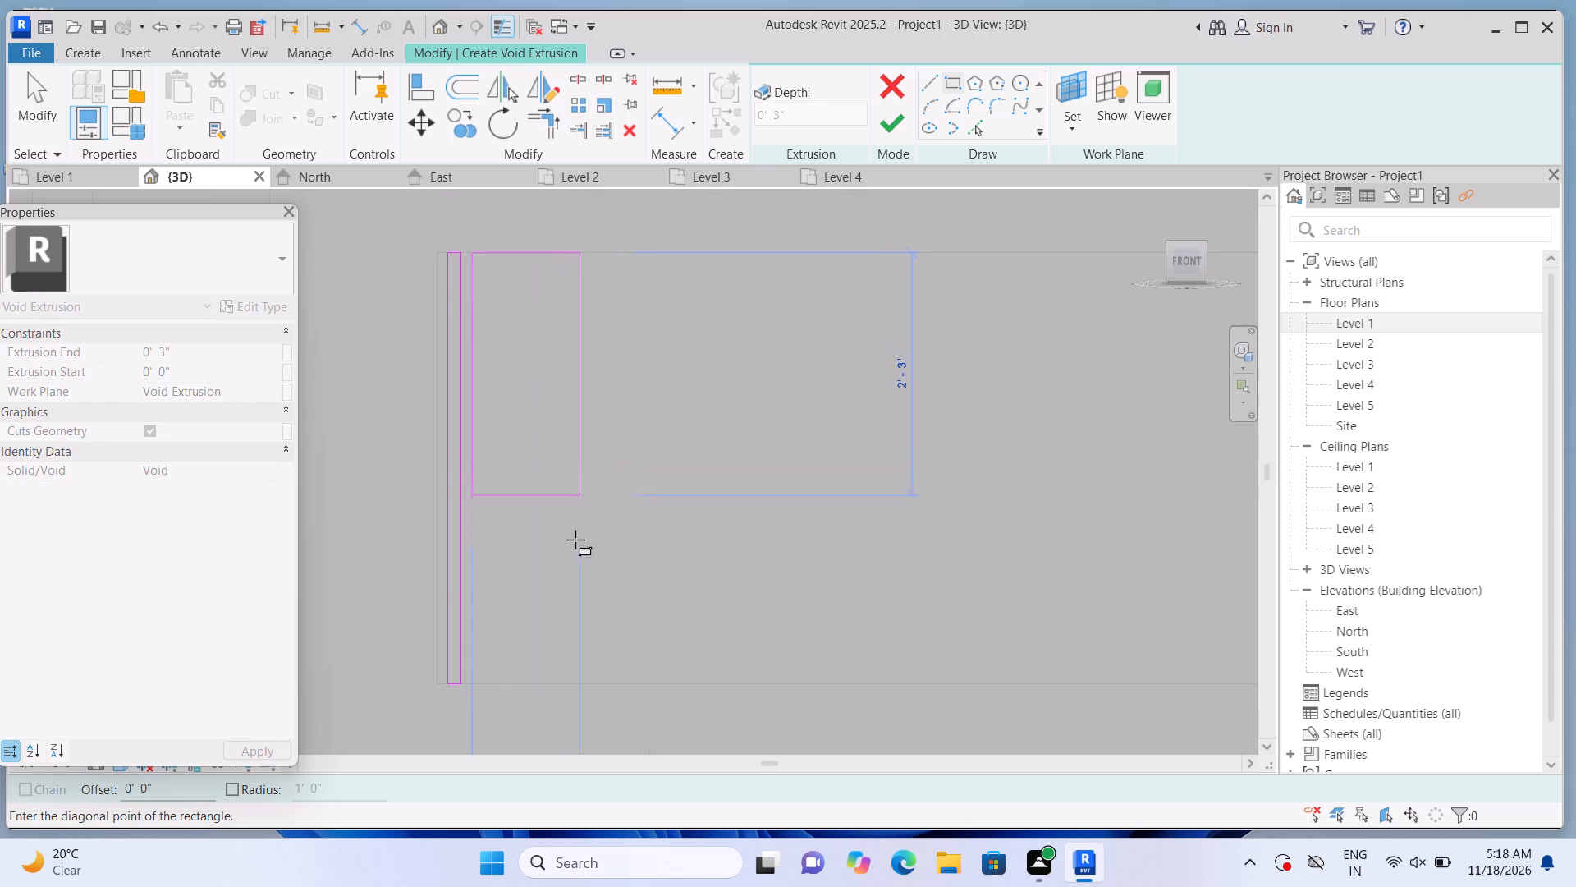
{"action": "left_click", "coordinate": [488, 683]}
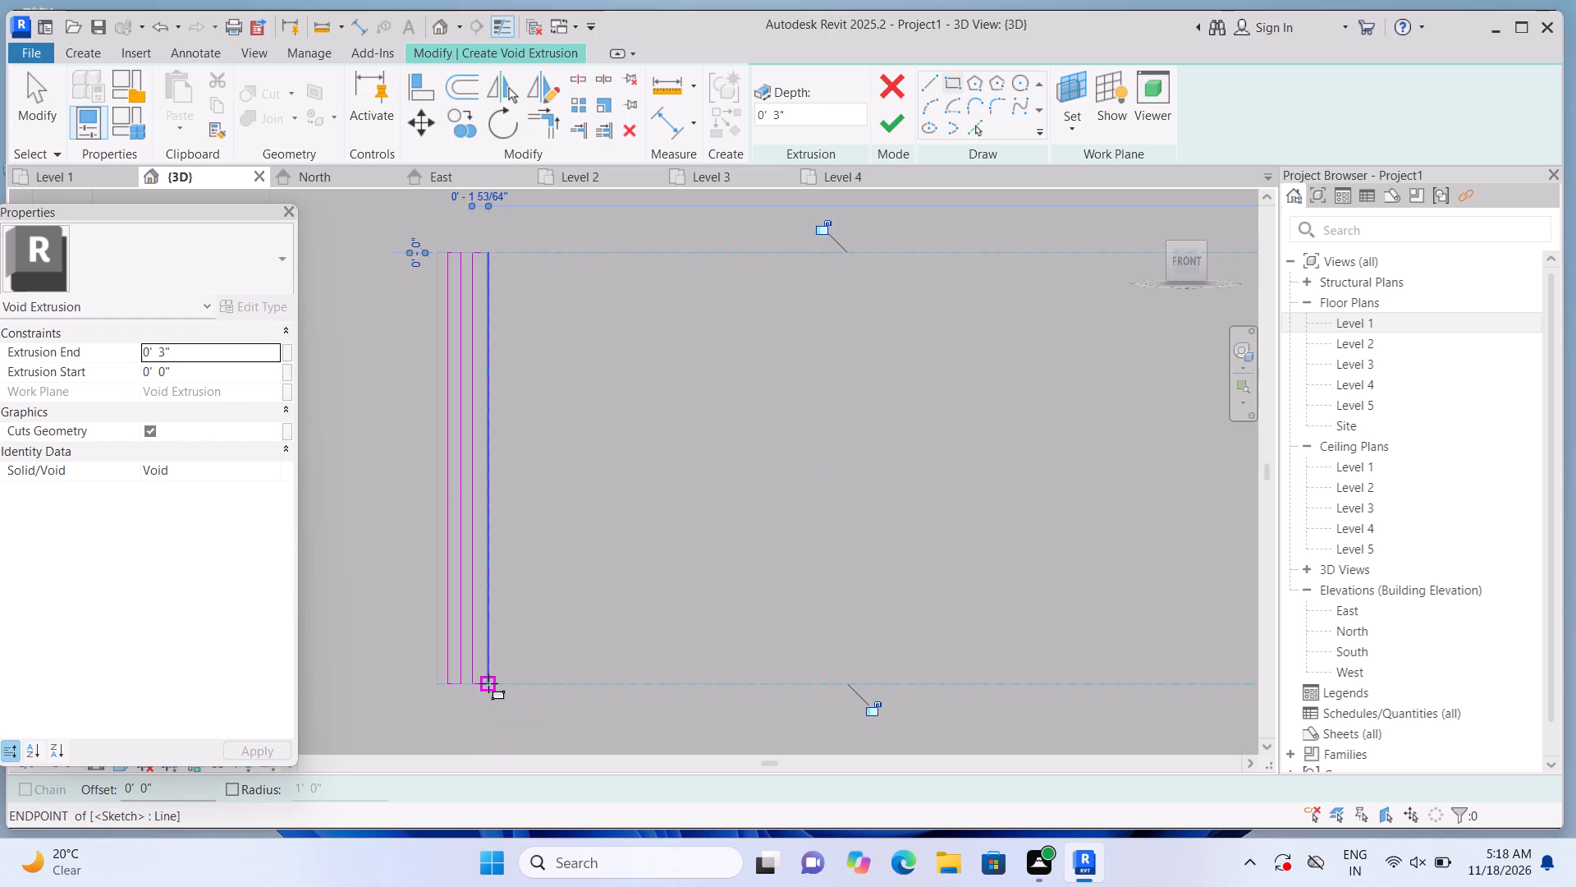
{"action": "key", "text": "Escape"}
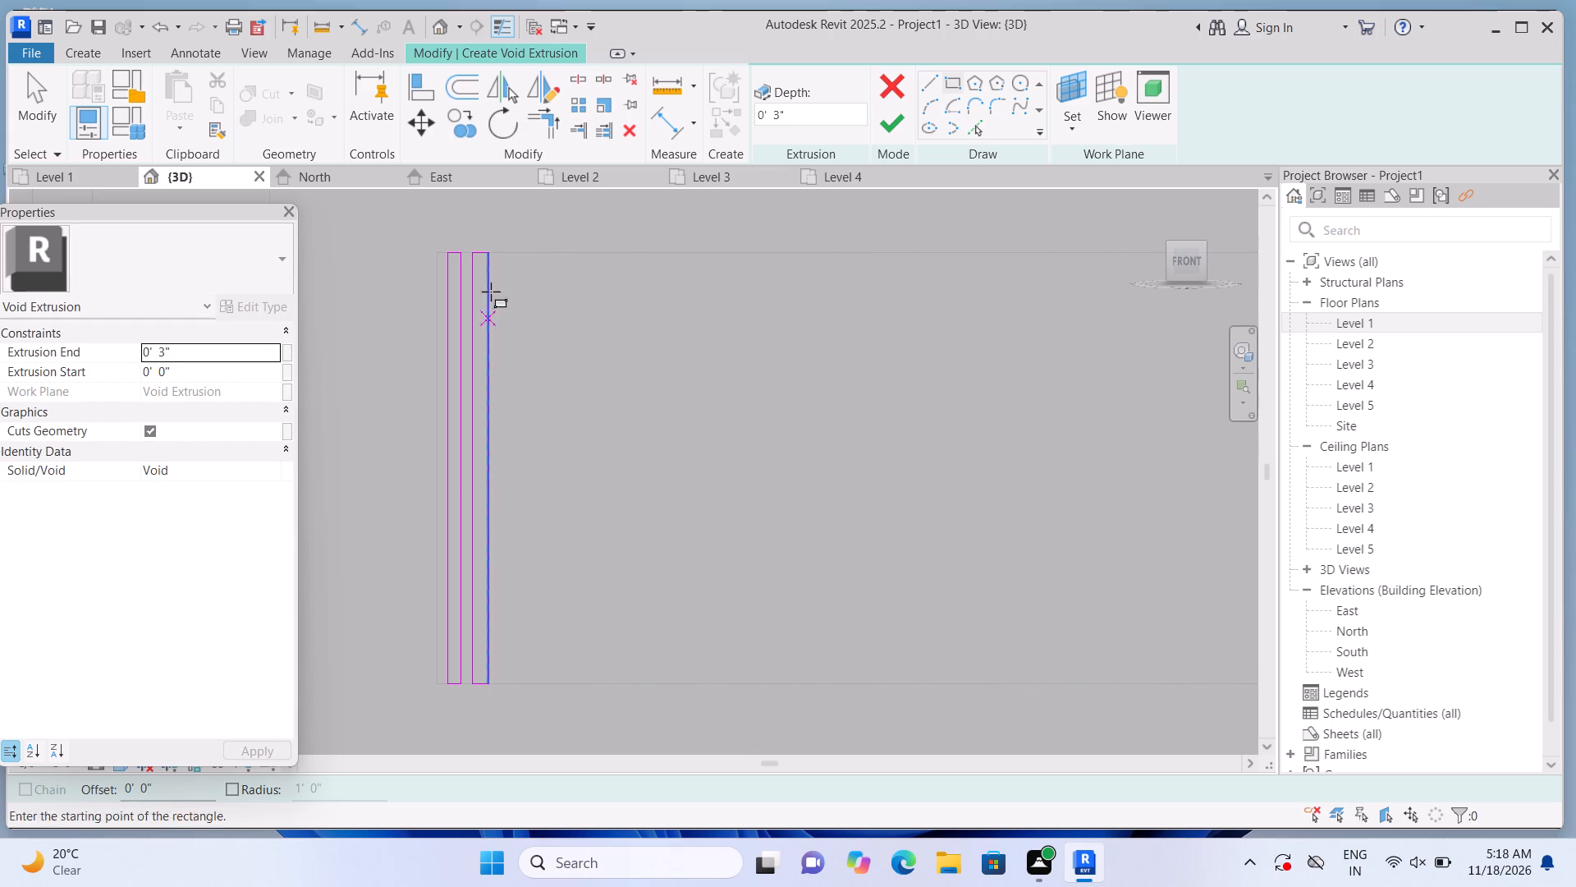
{"action": "left_click", "coordinate": [502, 255]}
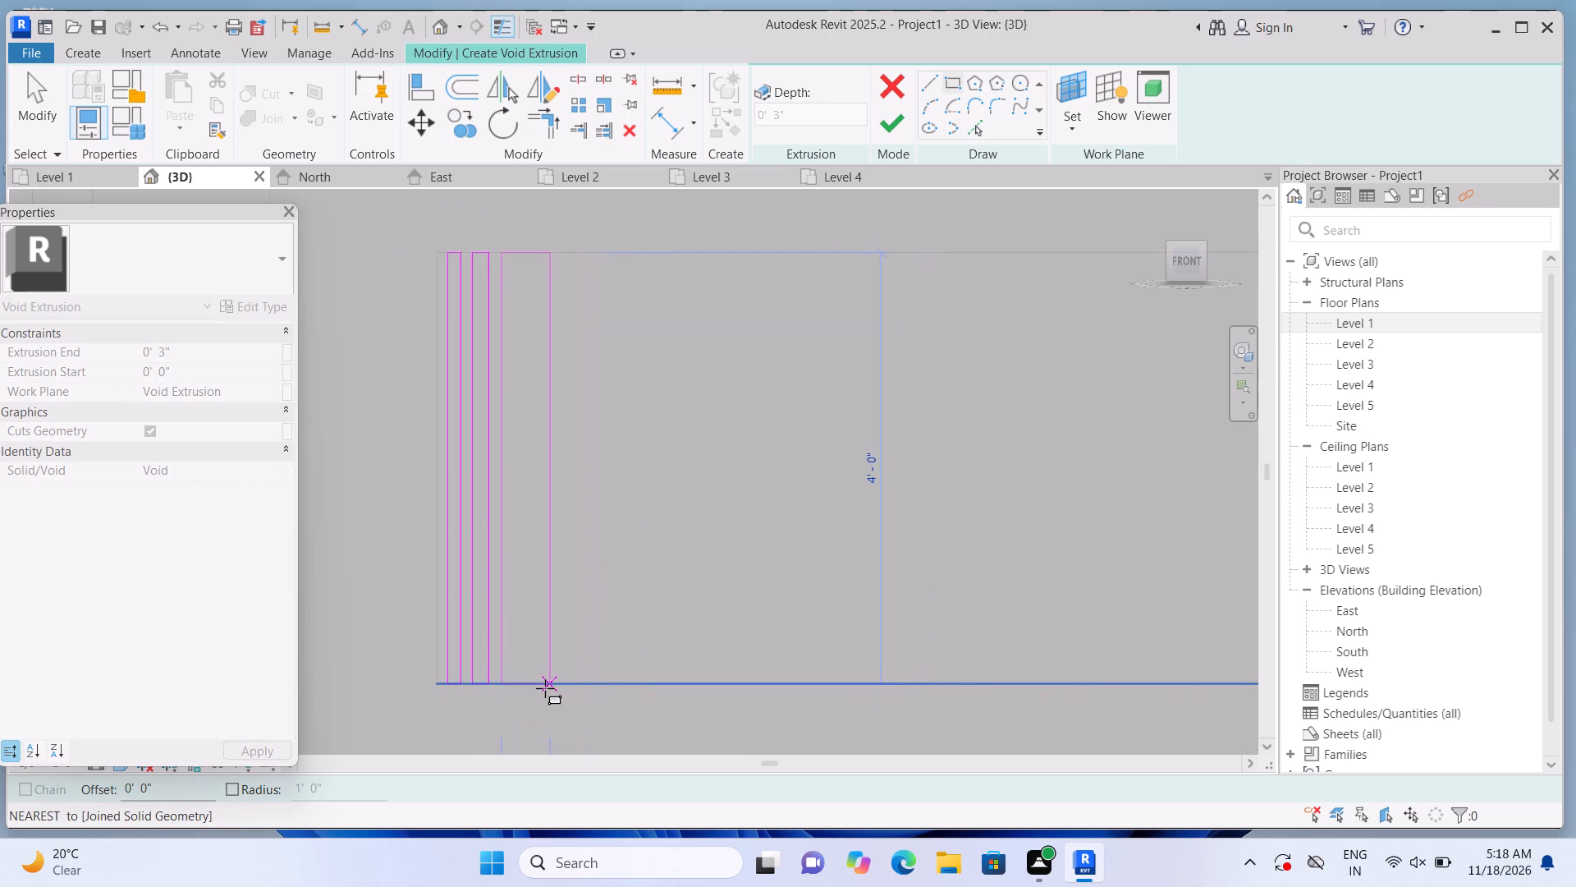
{"action": "left_click", "coordinate": [516, 683]}
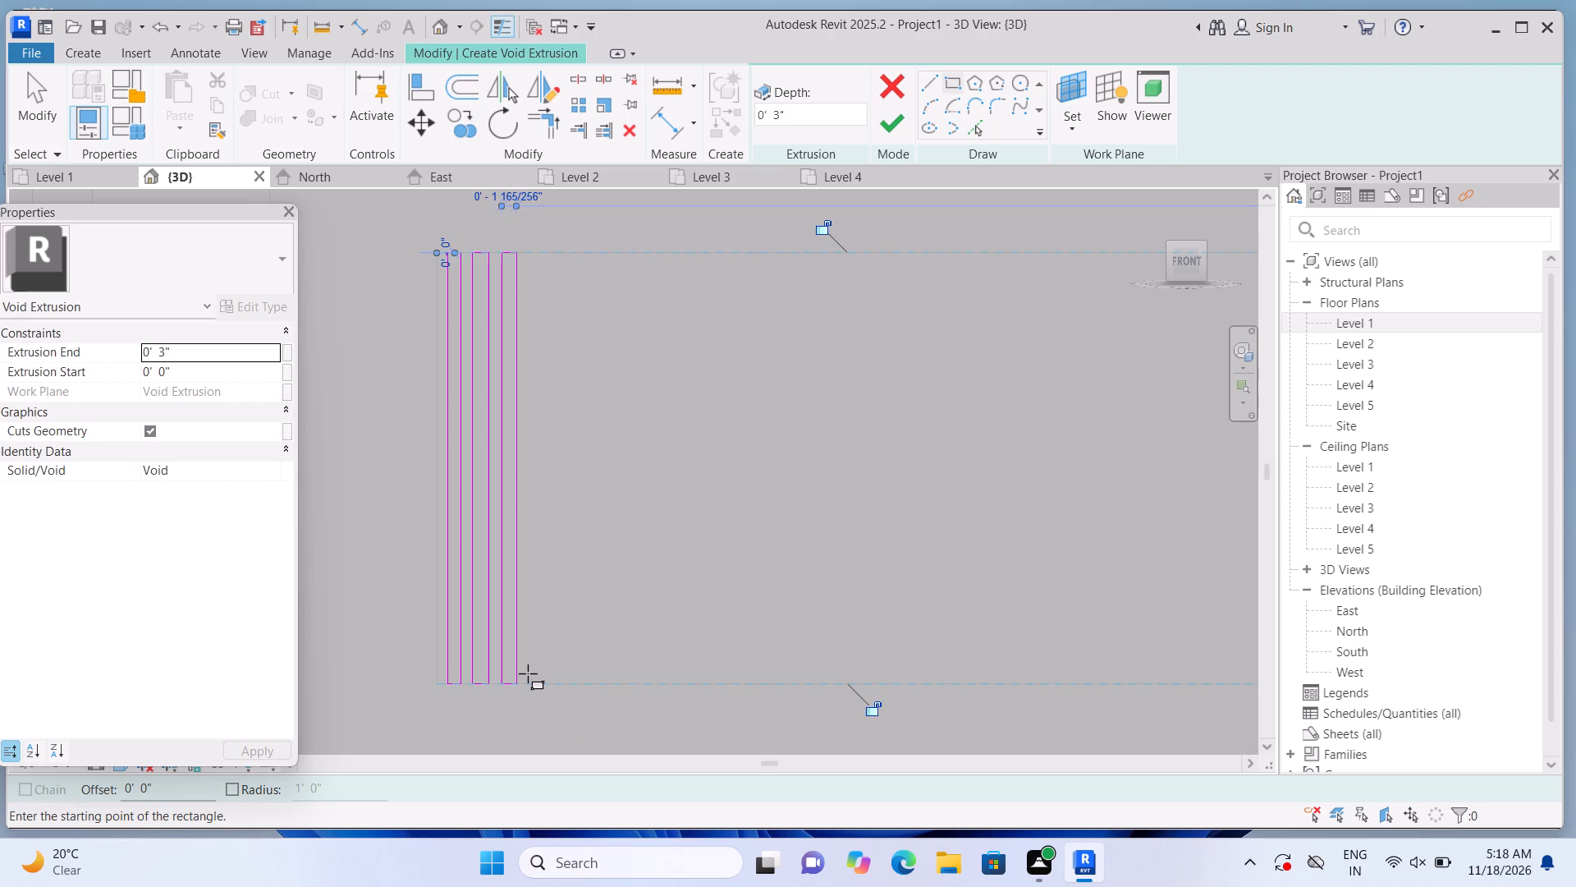
{"action": "key", "text": "Escape"}
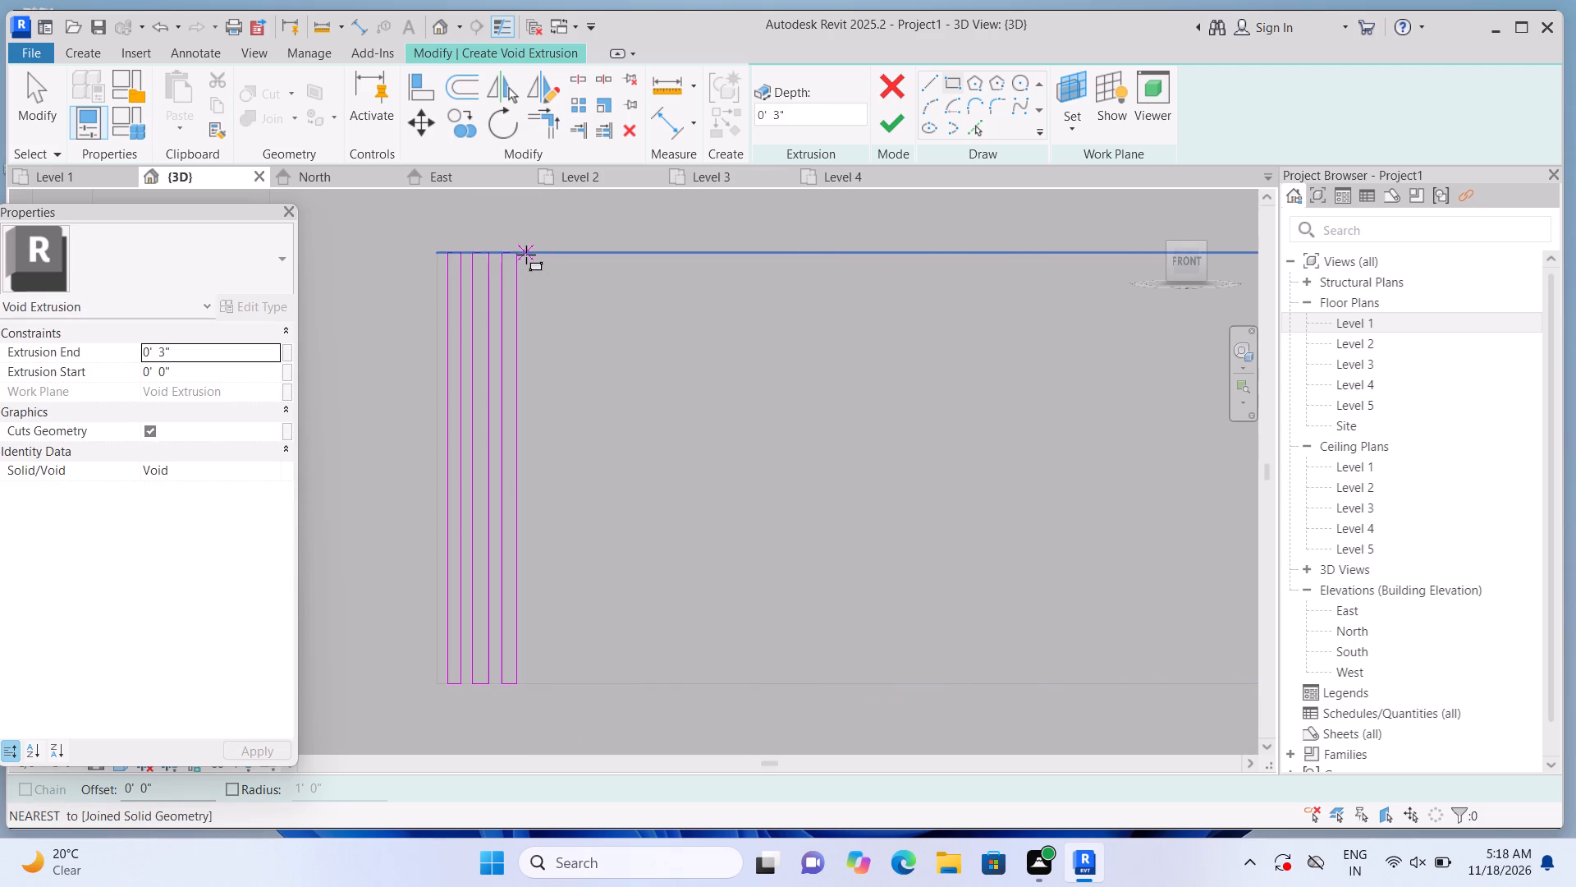
Add a fourth rectangle about 1 1/4" wide and a similar fifth one beside it, both 4'-0" tall across the panel's height.
{"action": "left_click", "coordinate": [526, 255]}
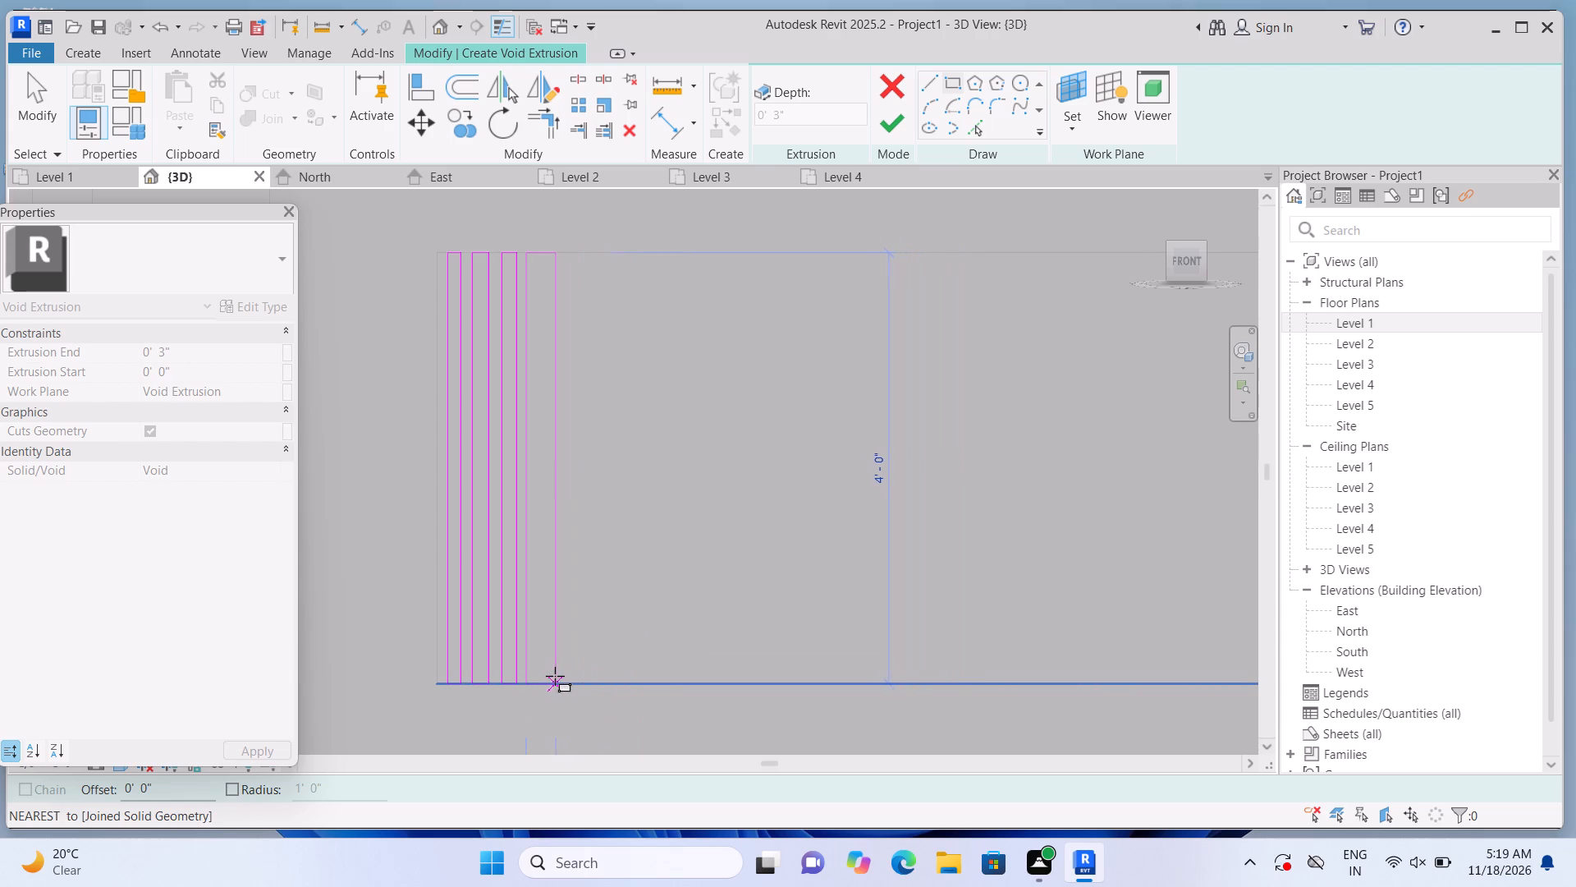
{"action": "left_click", "coordinate": [538, 677]}
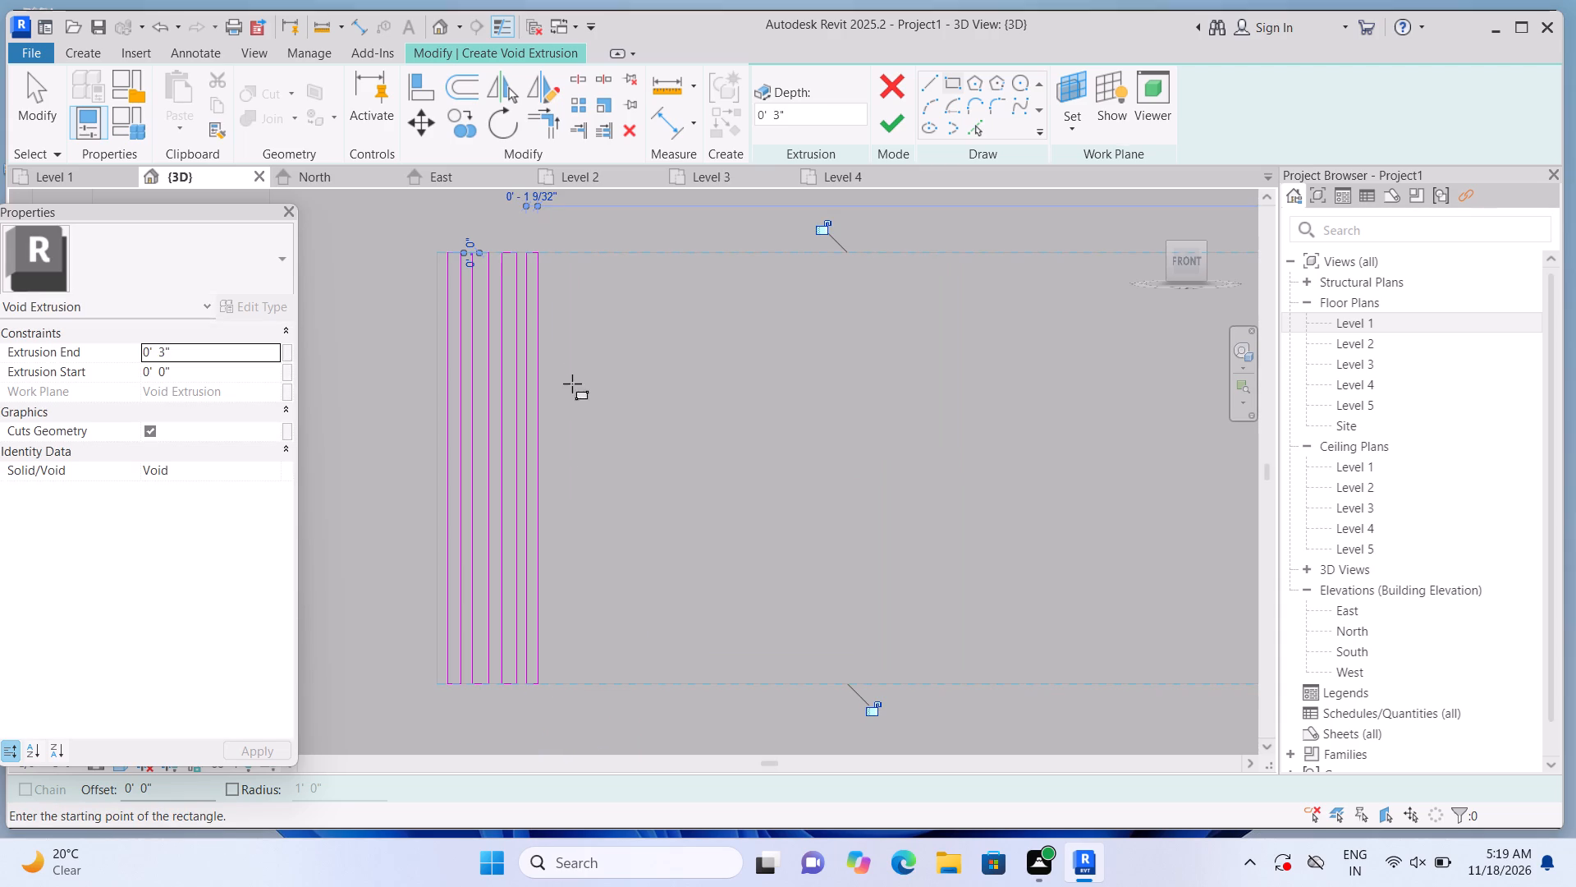
{"action": "left_click", "coordinate": [551, 258]}
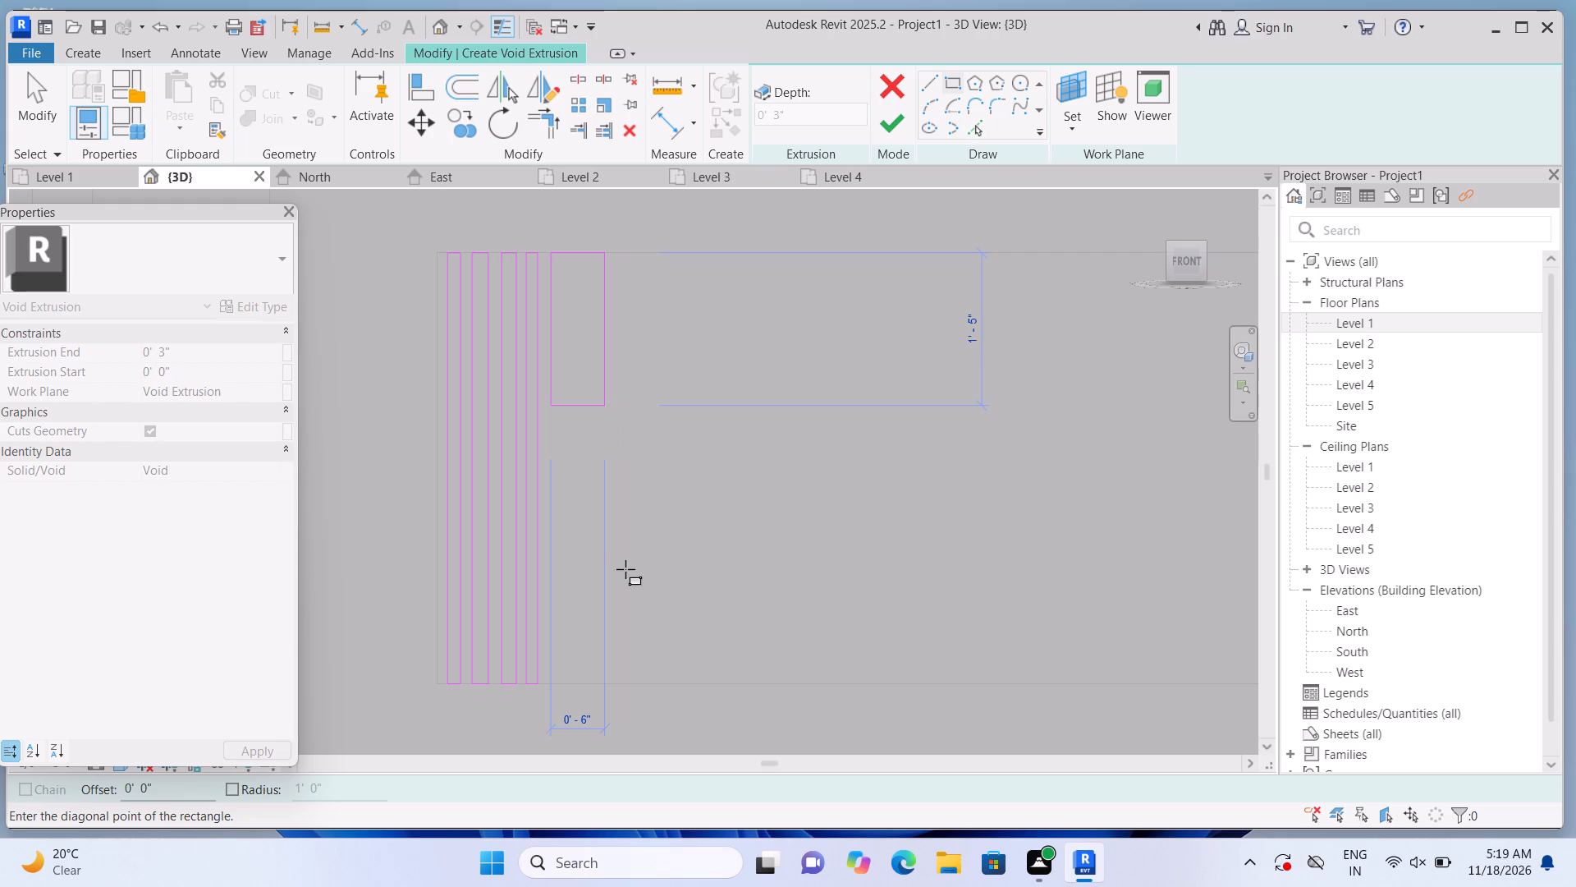
{"action": "left_click", "coordinate": [566, 681]}
{"action": "key", "text": "Escape"}
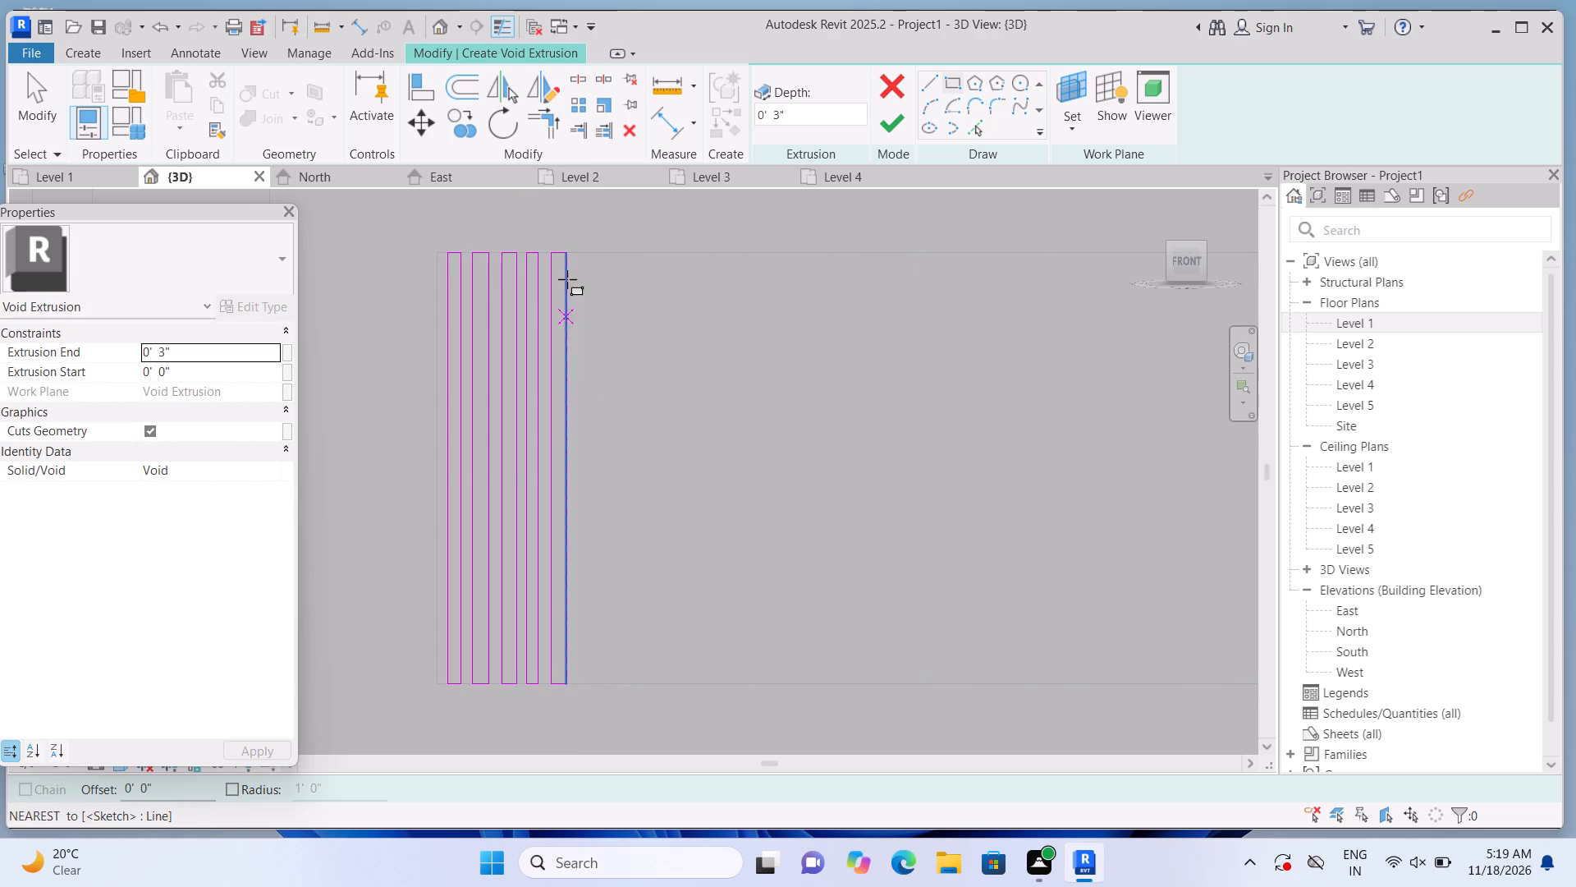
Add a sixth and seventh narrow 4'-0" tall rectangle beside the fifth, between the panel's top and bottom edges.
{"action": "left_click", "coordinate": [576, 258]}
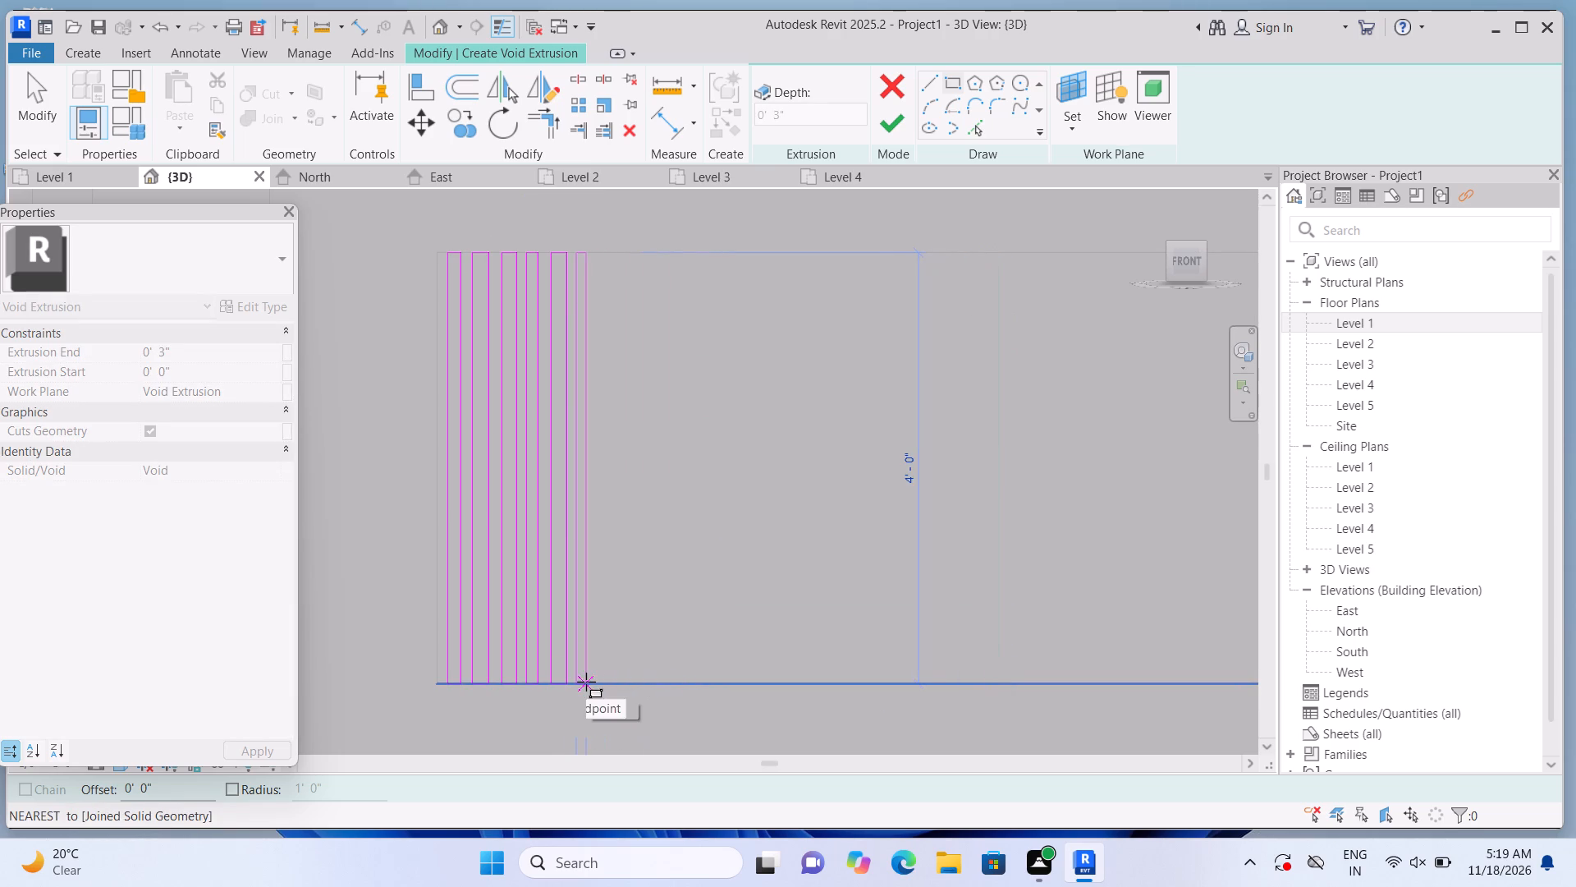
{"action": "left_click", "coordinate": [590, 684]}
{"action": "key", "text": "Escape"}
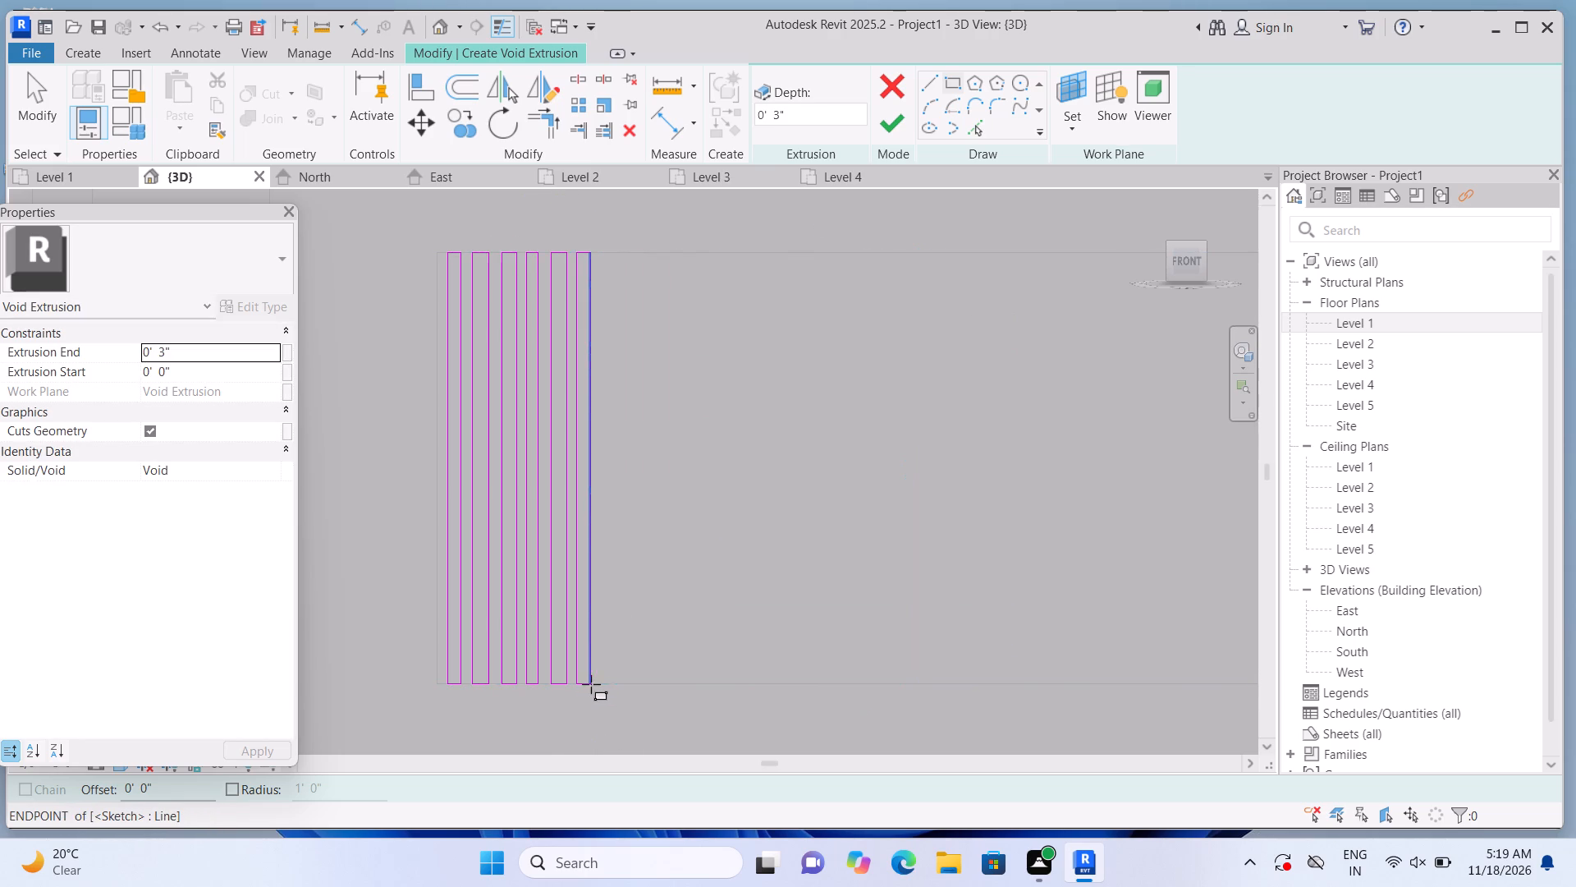
{"action": "left_click", "coordinate": [603, 258]}
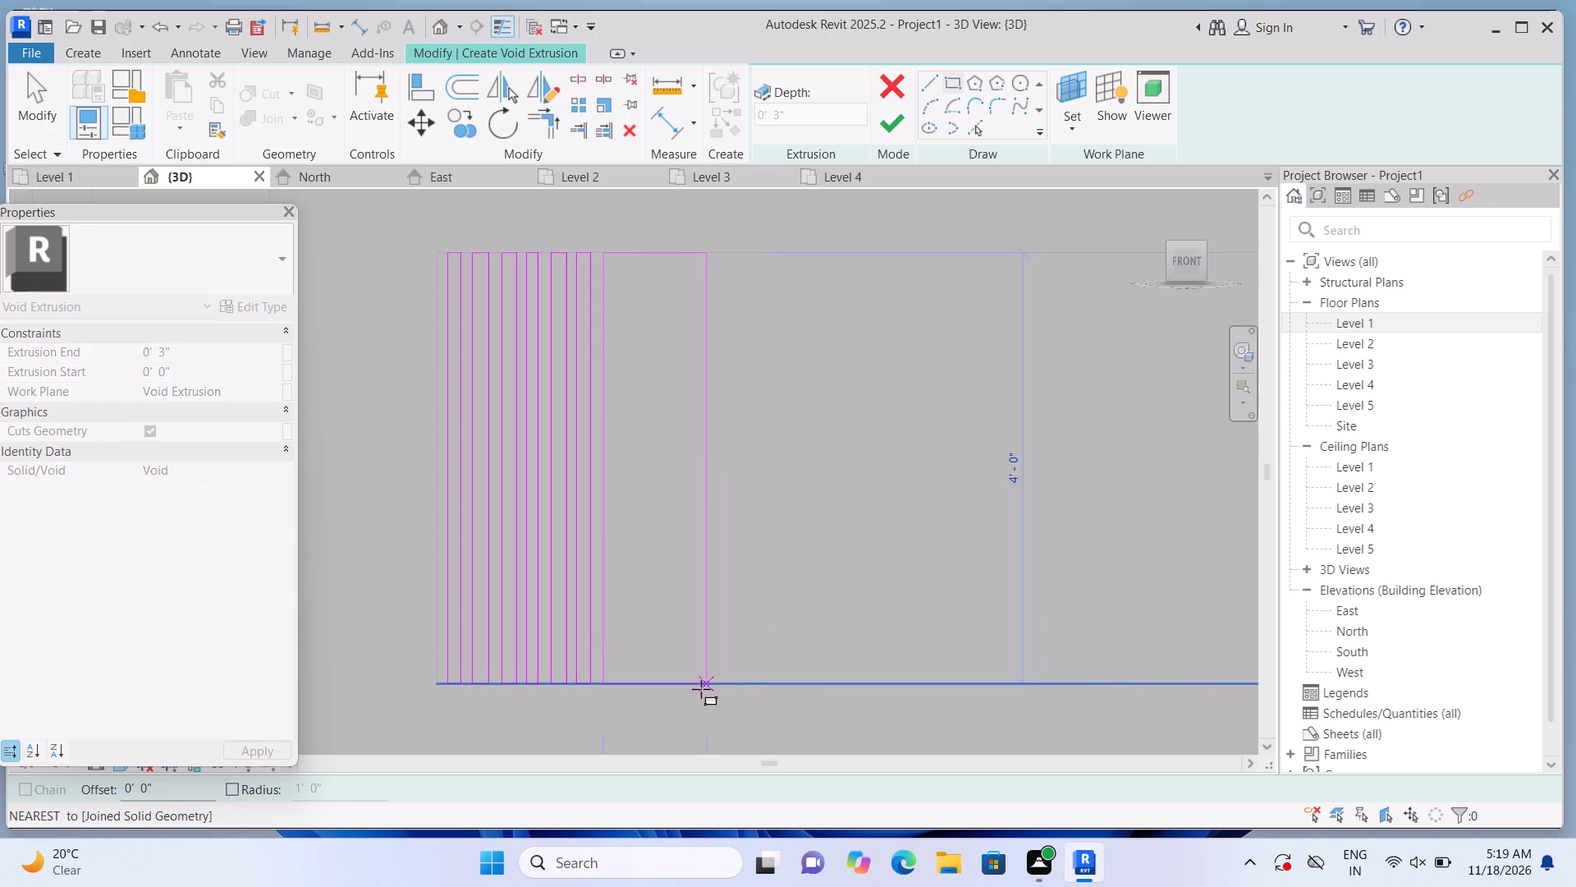
{"action": "left_click", "coordinate": [619, 678]}
{"action": "key", "text": "Escape"}
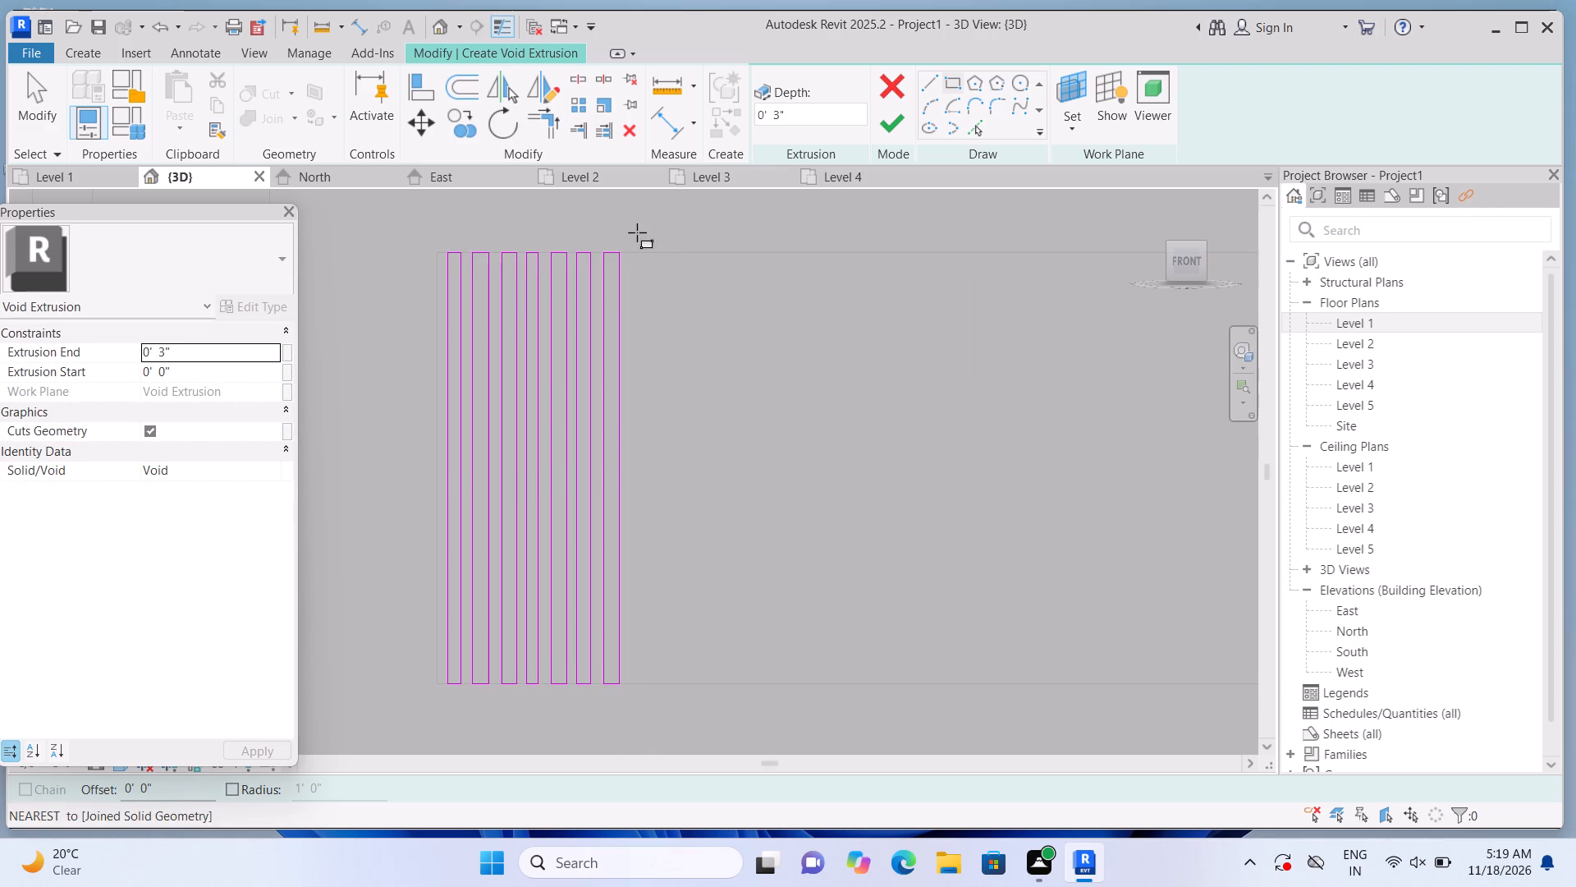
Add an eighth rectangle about 2 1/8" wide and a narrow ninth one beside it, both 4'-0" tall across the panel's height.
{"action": "left_click", "coordinate": [631, 255]}
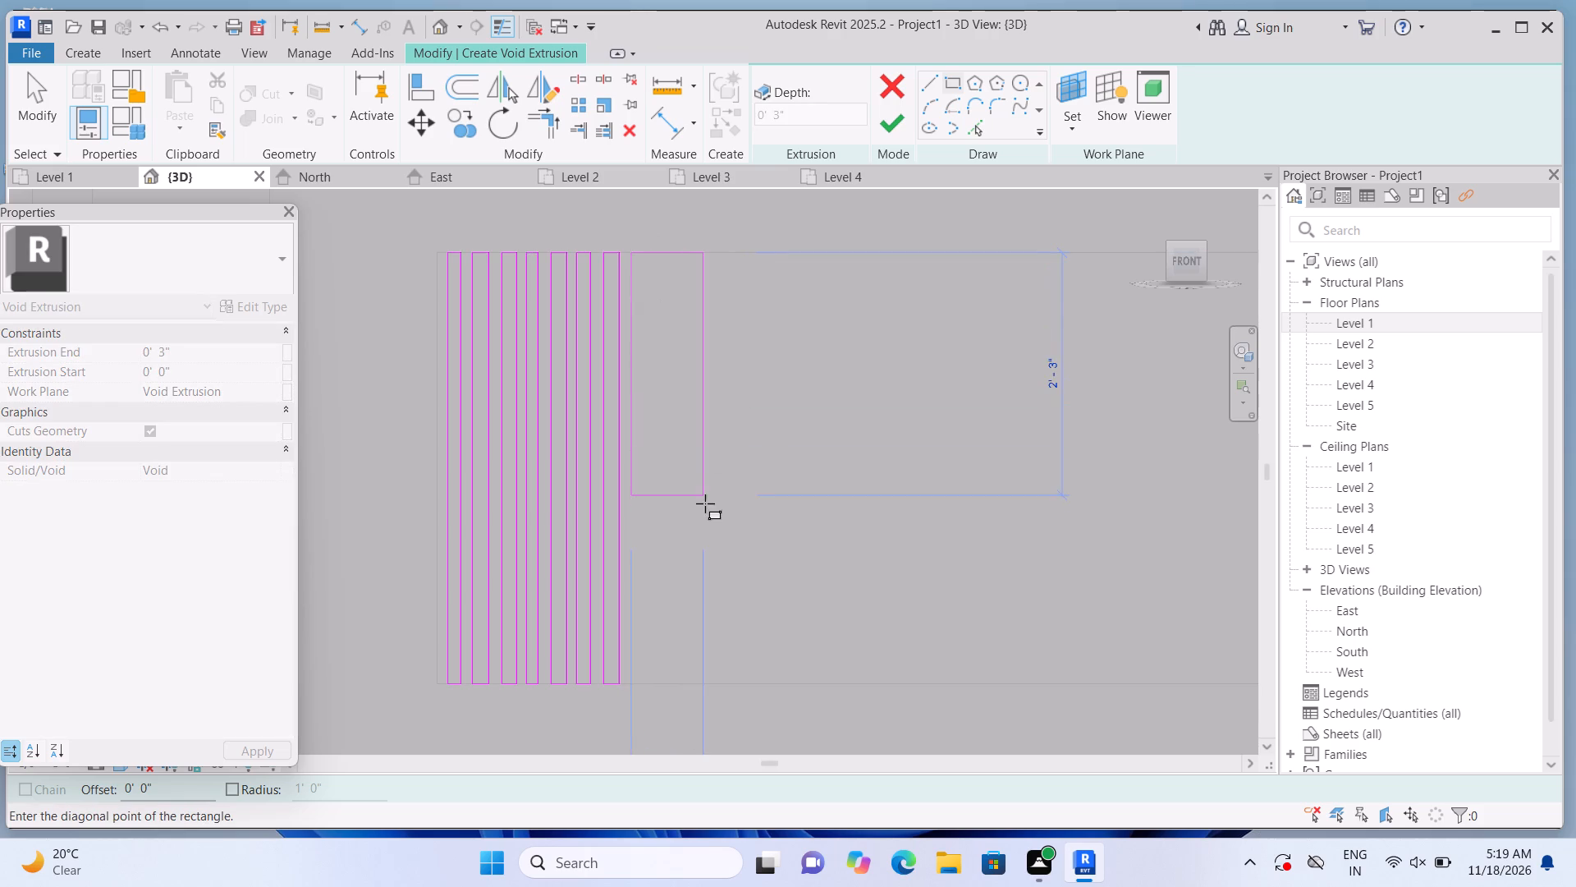
{"action": "left_click", "coordinate": [650, 678]}
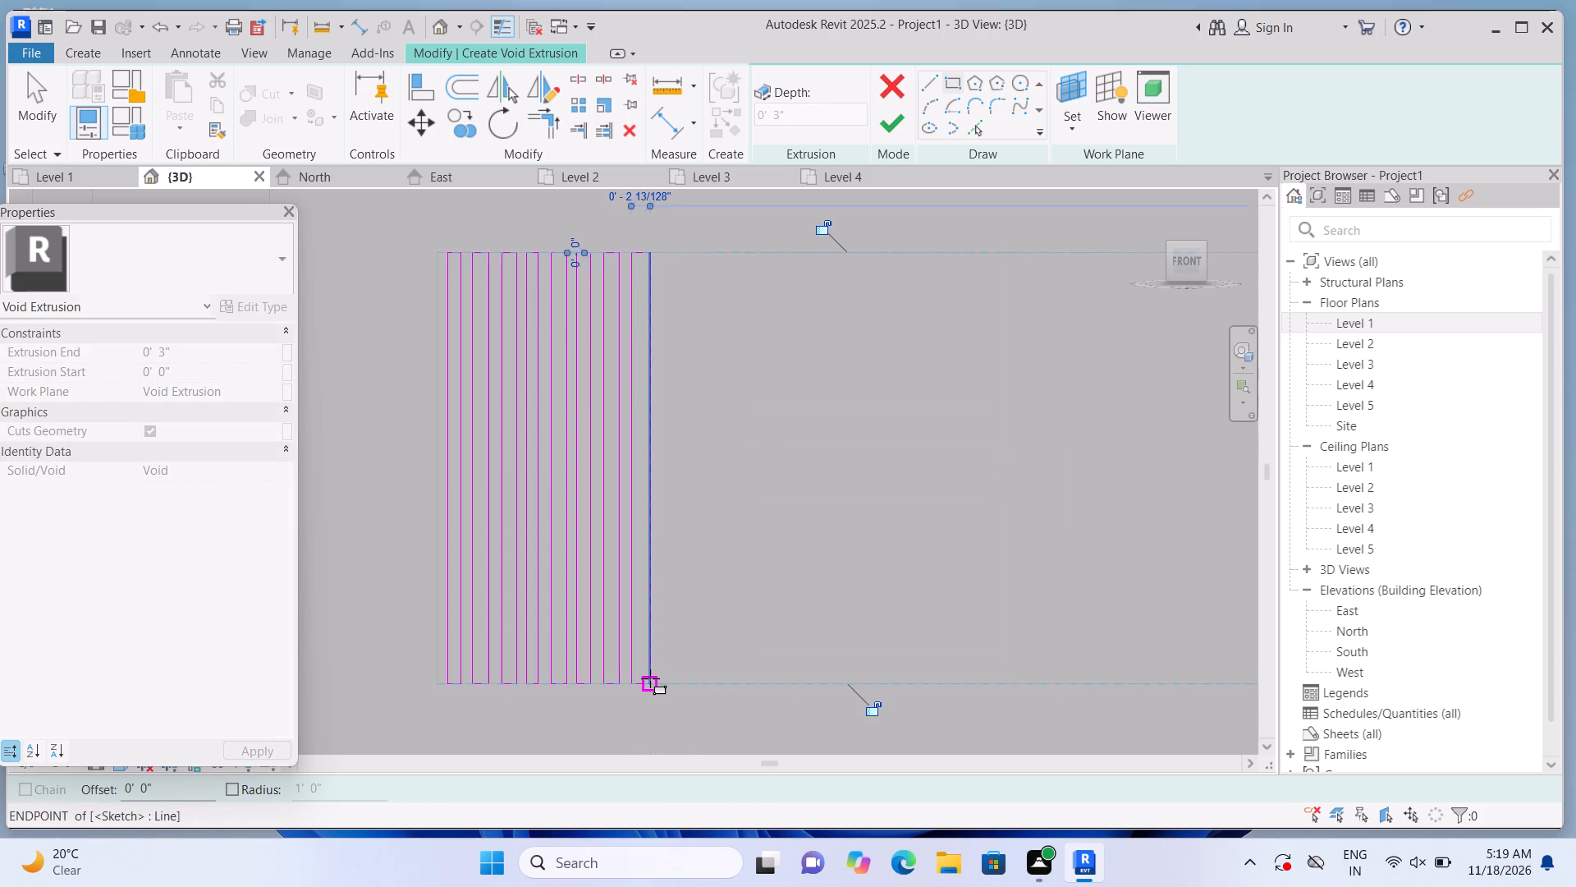
{"action": "key", "text": "Escape"}
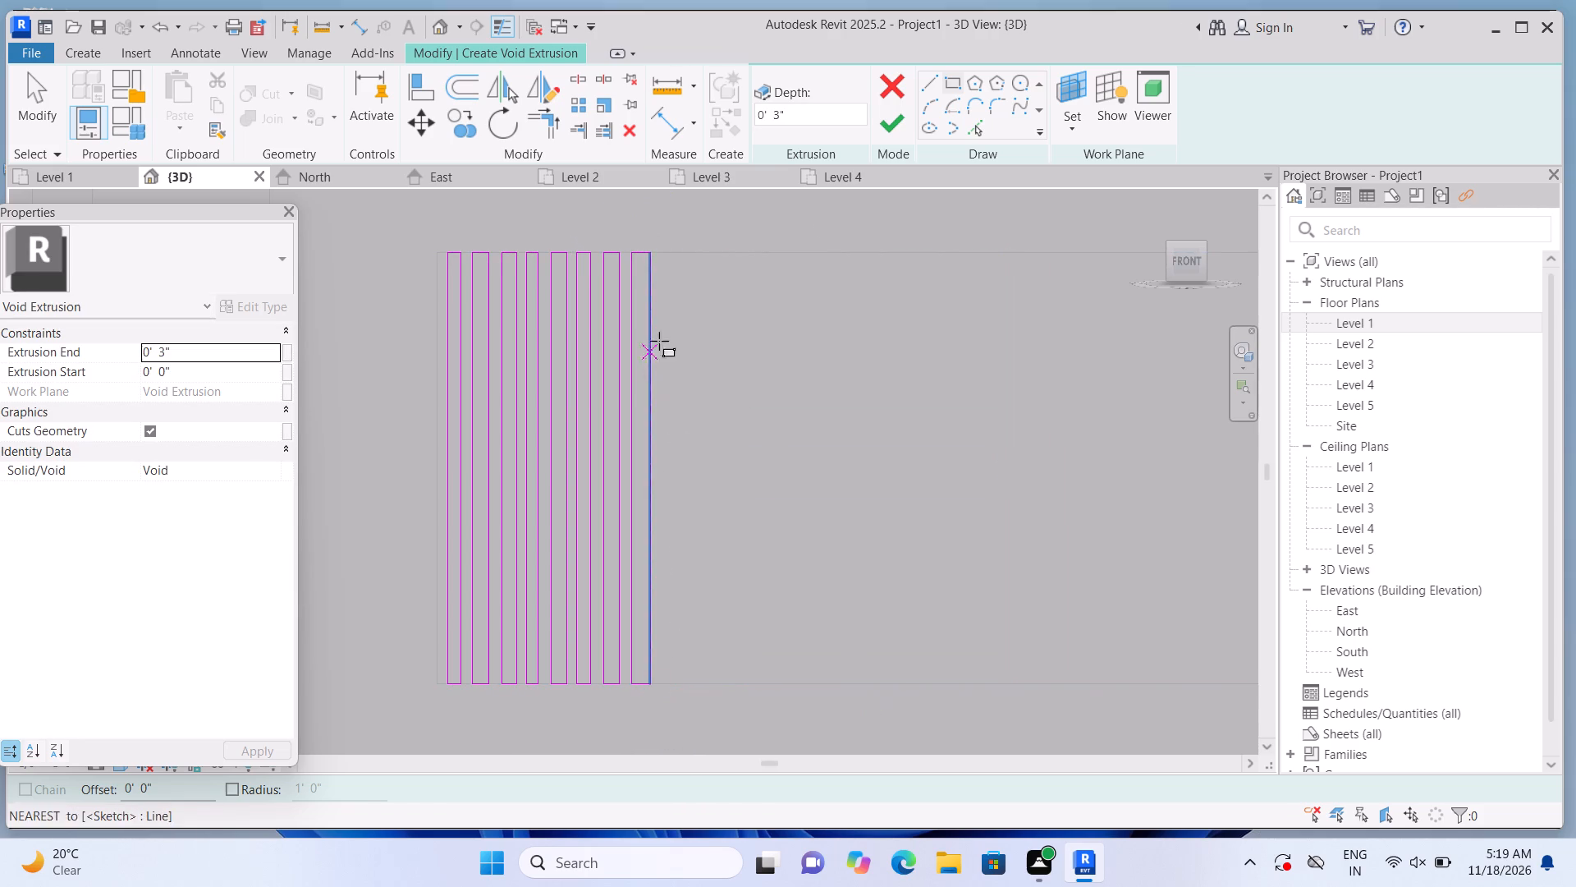
{"action": "left_click", "coordinate": [663, 258]}
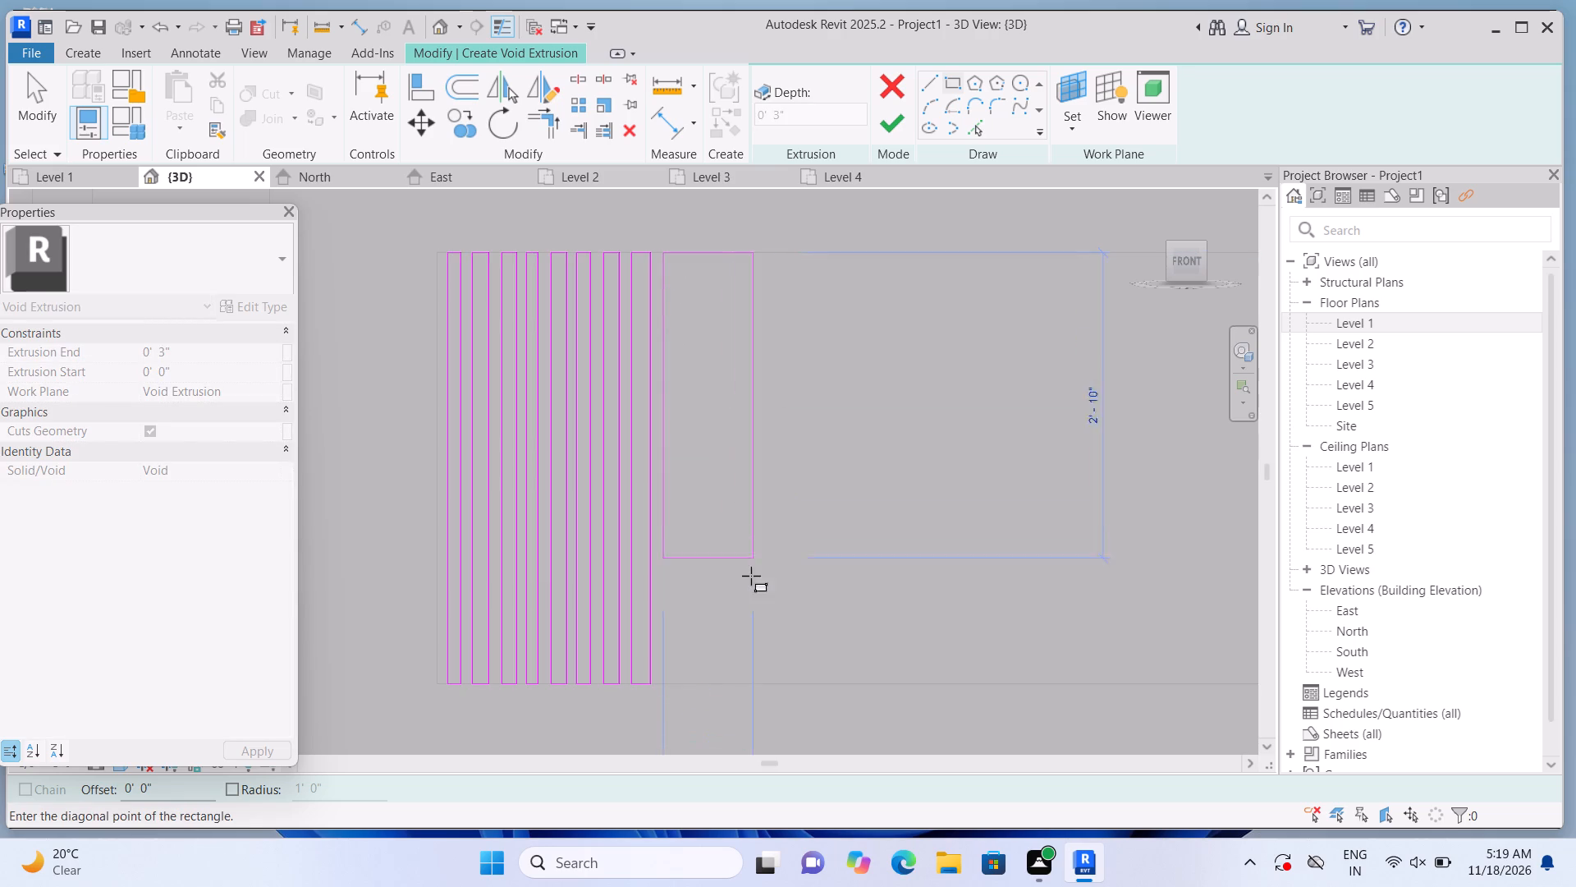
{"action": "left_click", "coordinate": [676, 684]}
{"action": "key", "text": "Escape"}
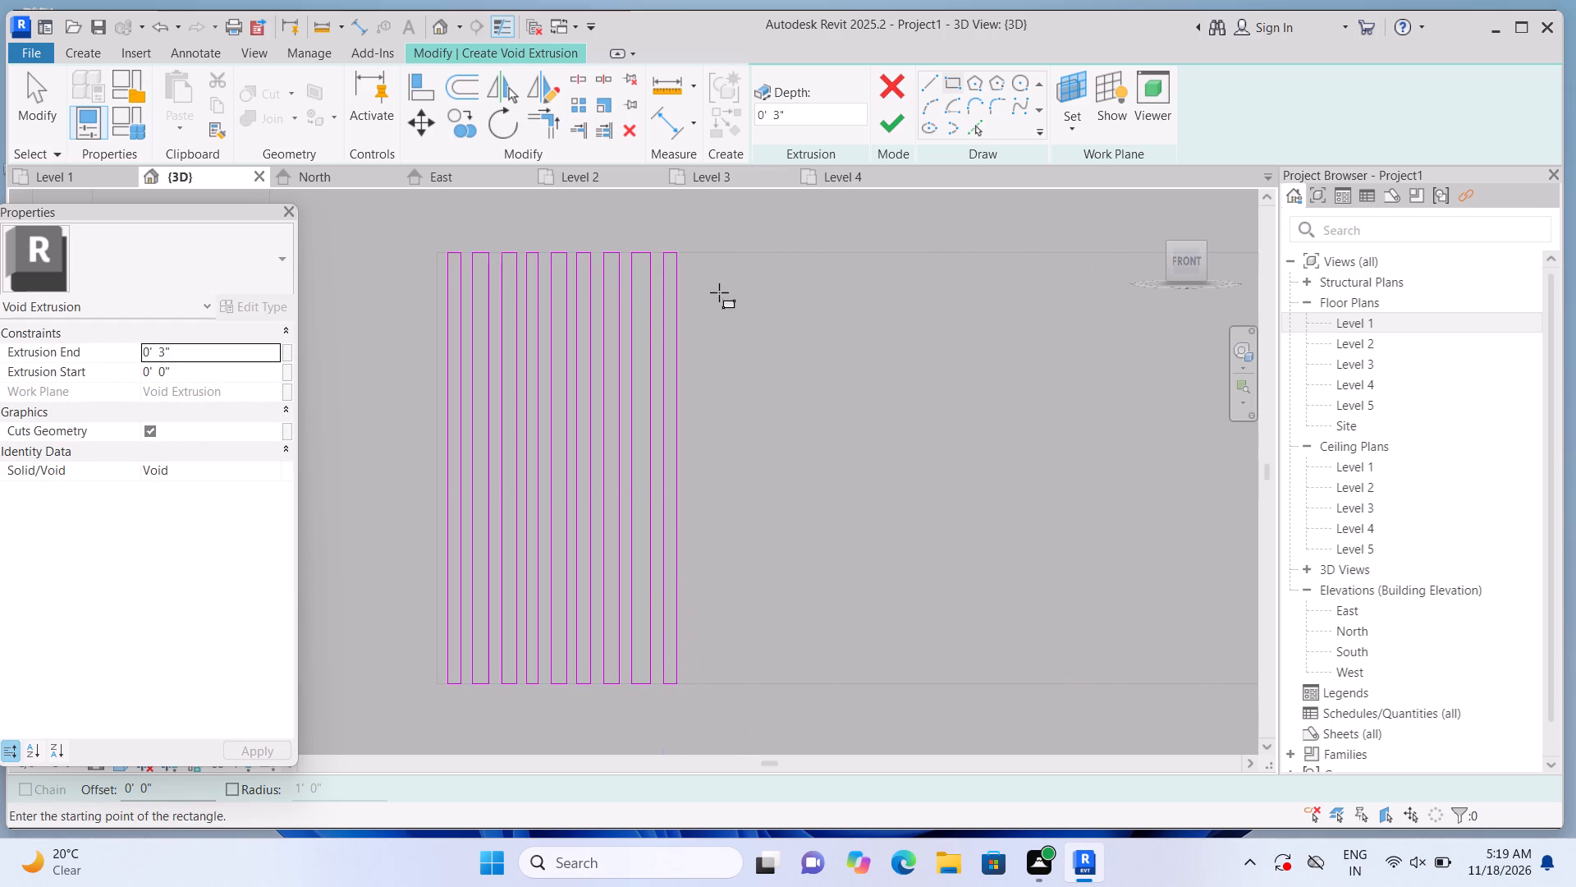
Add a tenth and eleventh narrow 4'-0" tall rectangle beside the ninth, between the panel's top and bottom edges.
{"action": "left_click", "coordinate": [688, 256]}
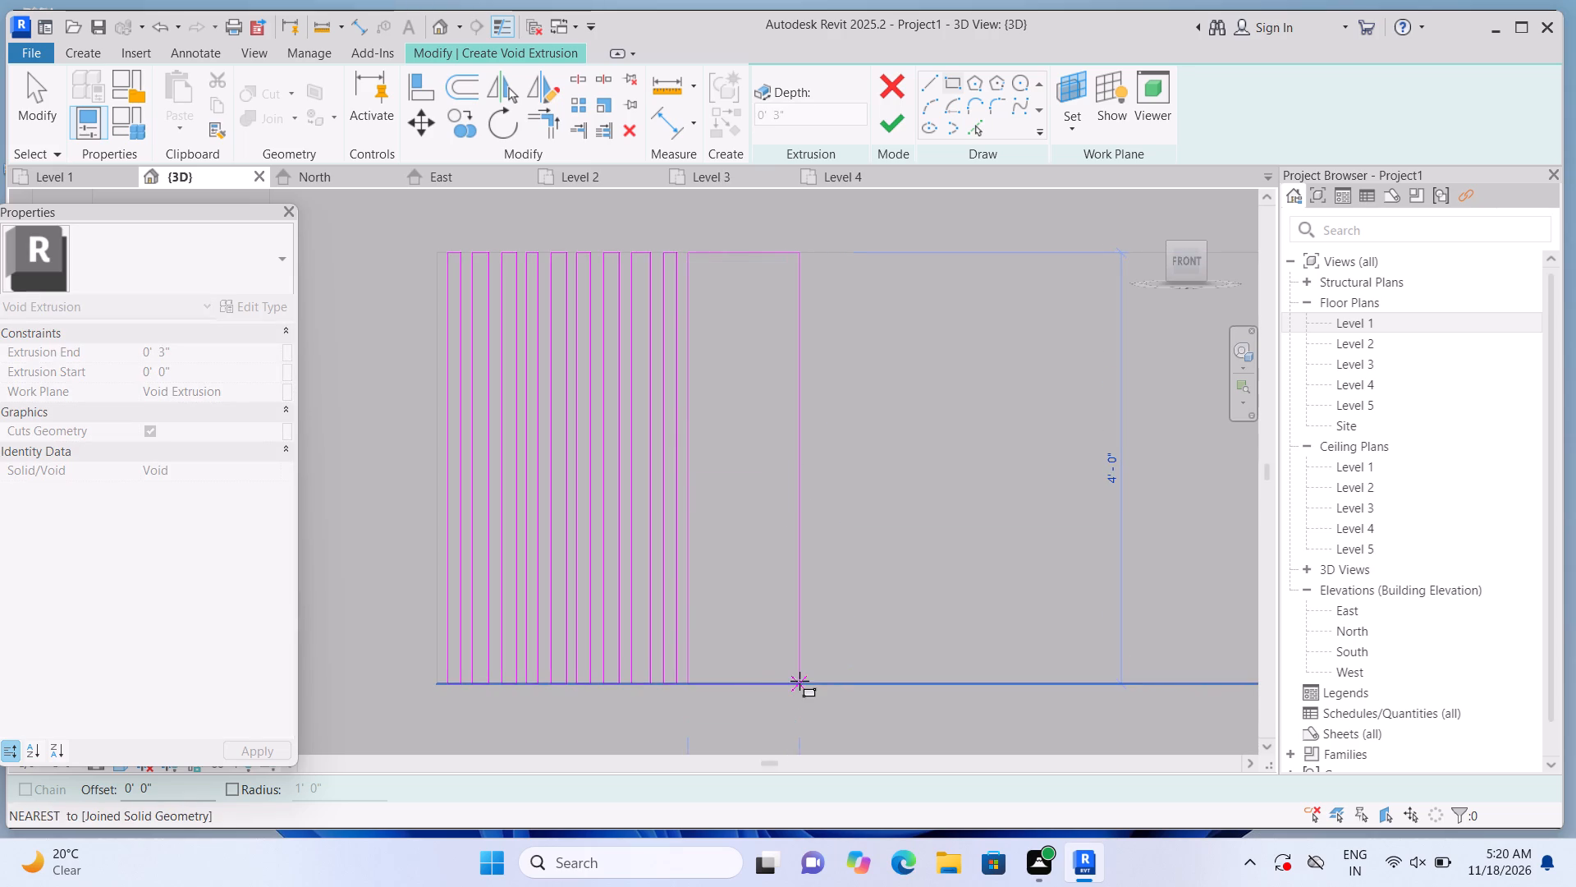
{"action": "left_click", "coordinate": [702, 682]}
{"action": "key", "text": "Escape"}
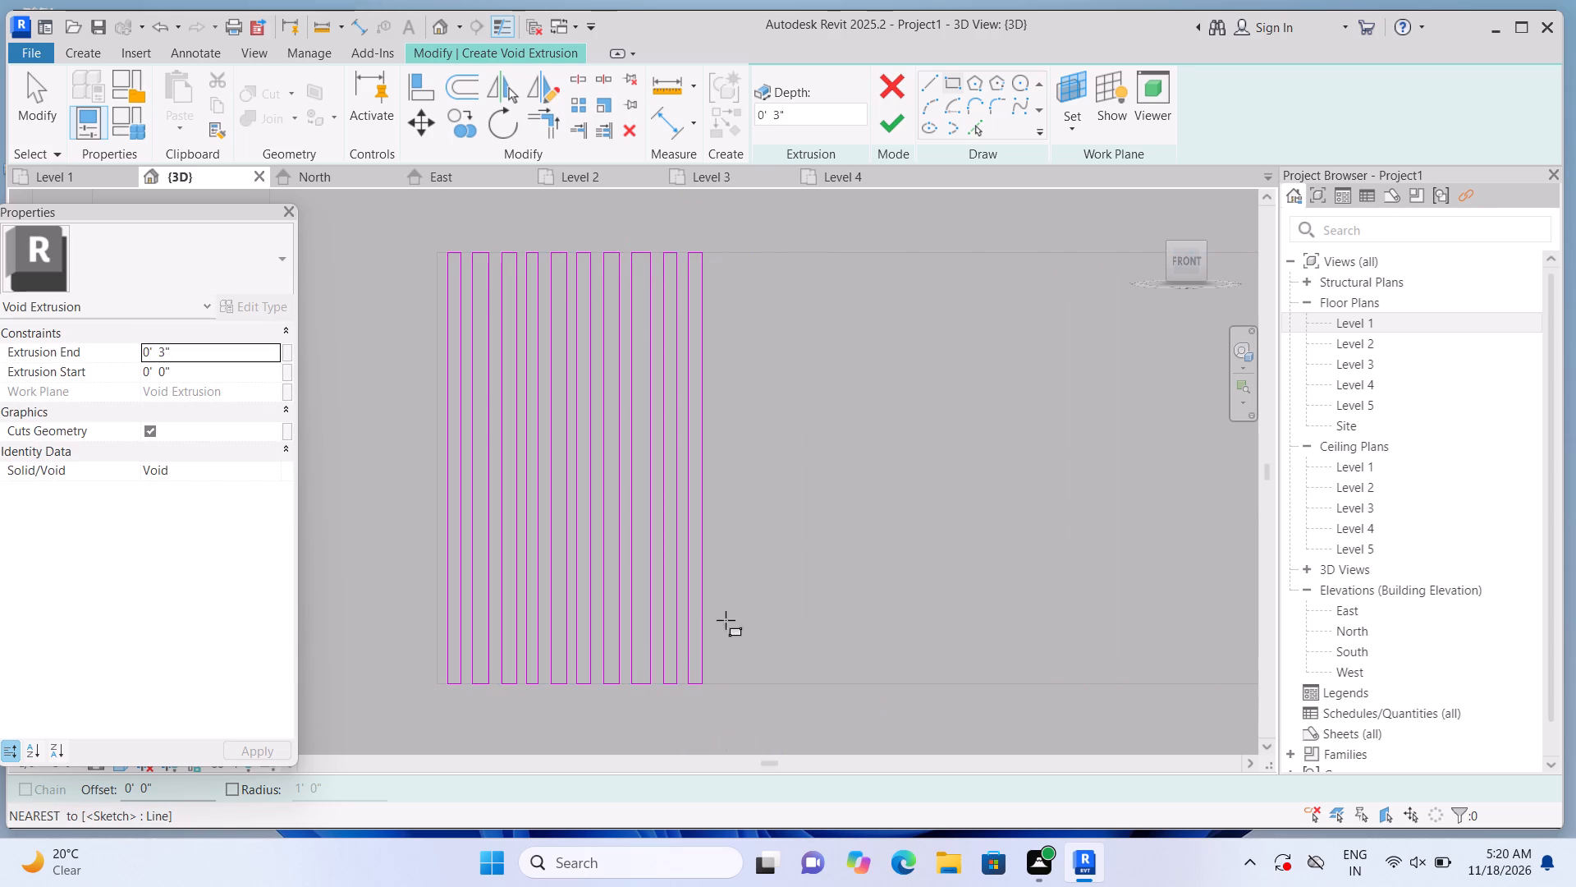
{"action": "left_click", "coordinate": [715, 255]}
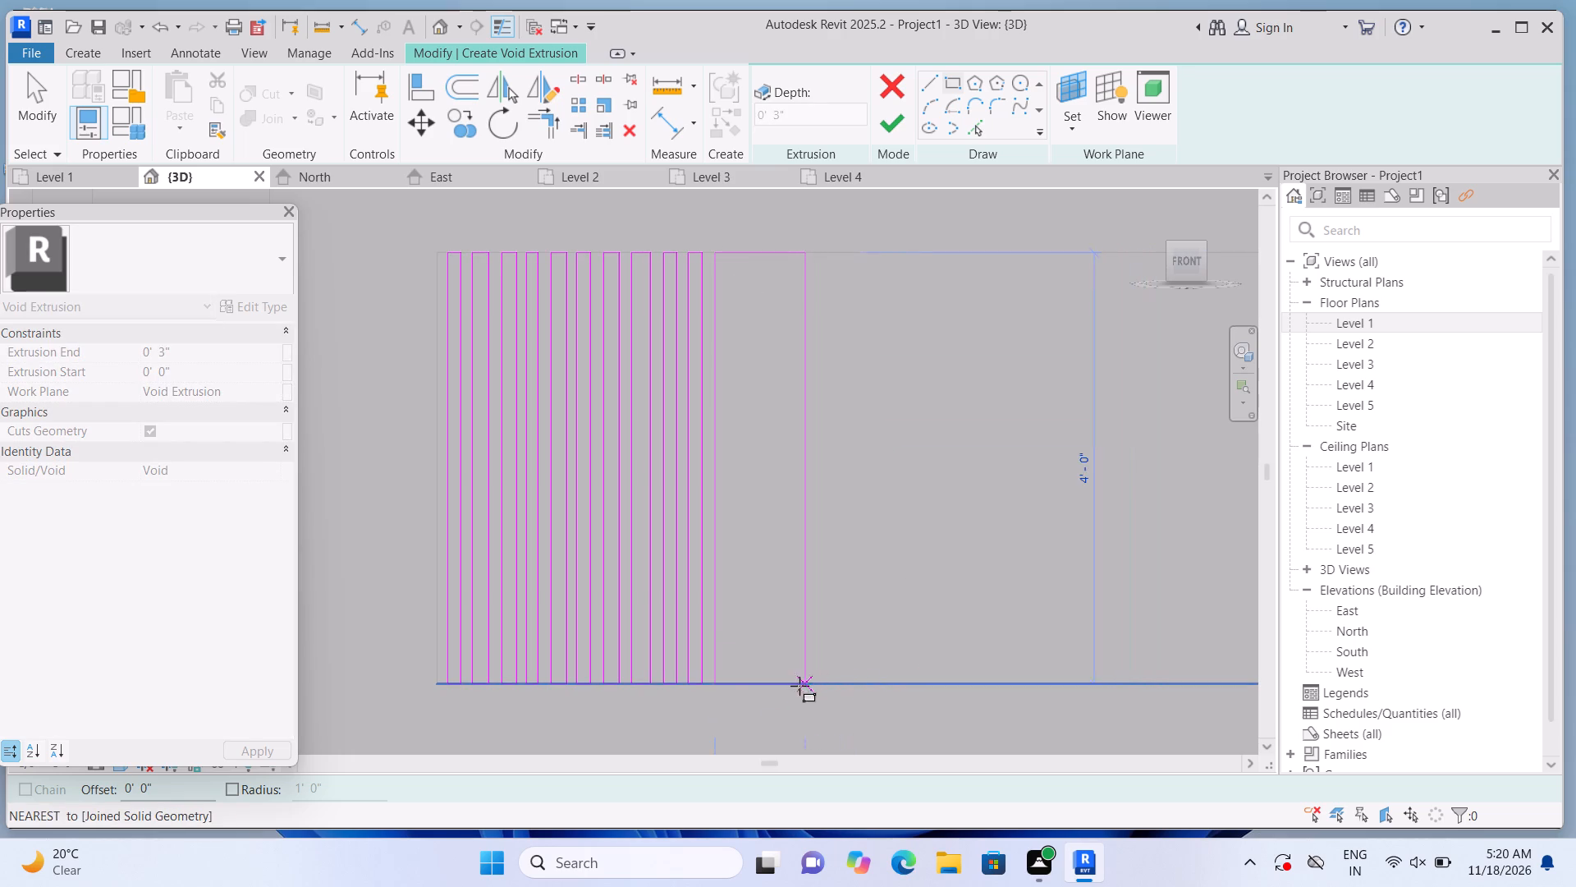
{"action": "left_click", "coordinate": [728, 687]}
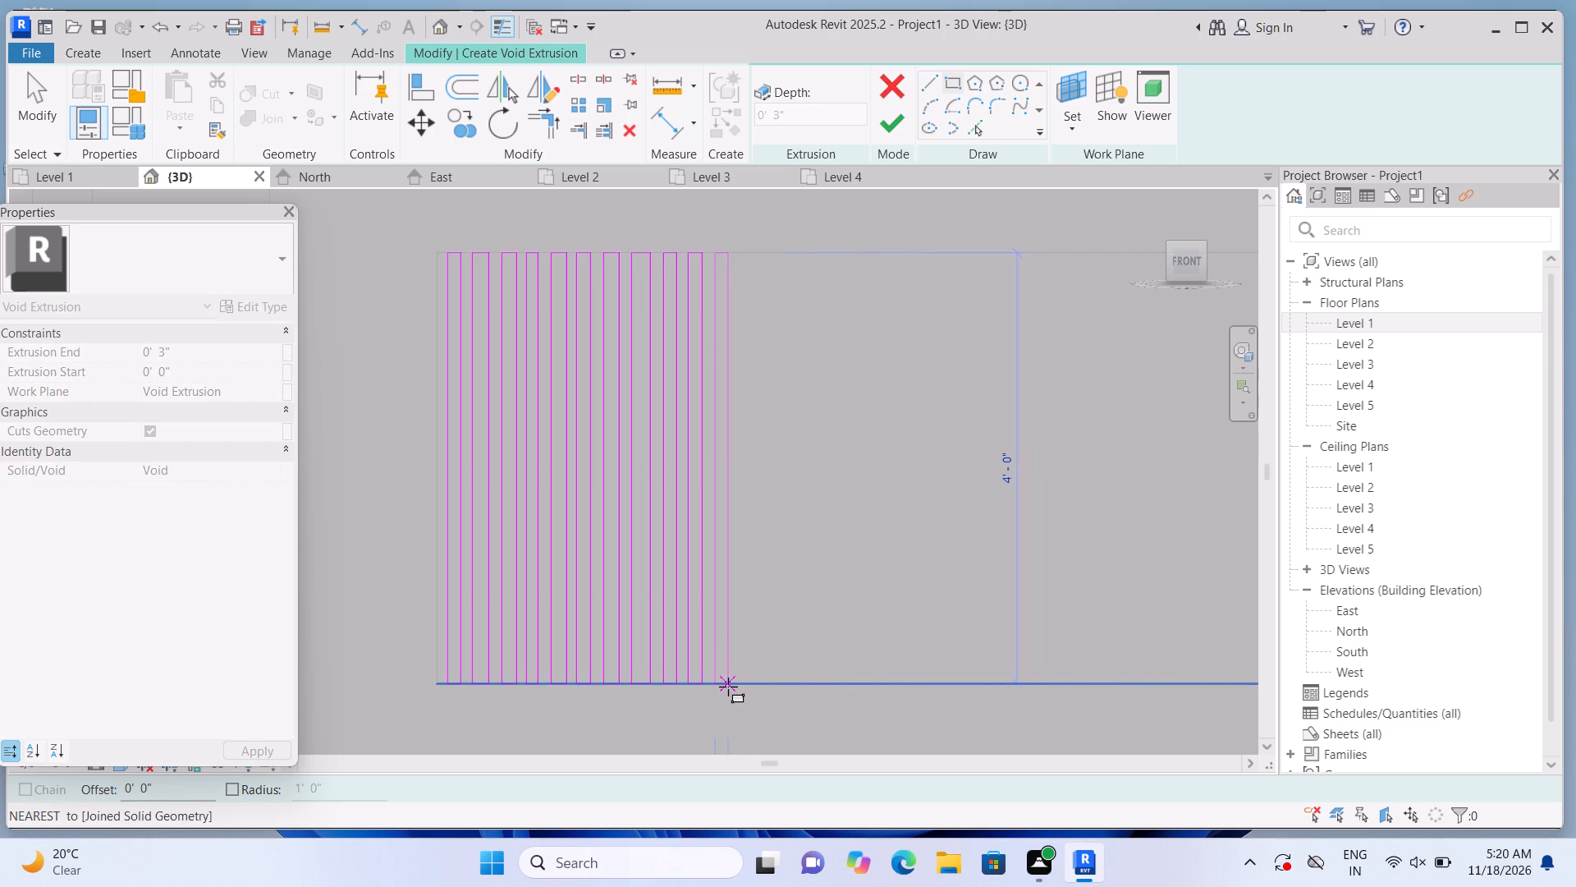
{"action": "key", "text": "Escape"}
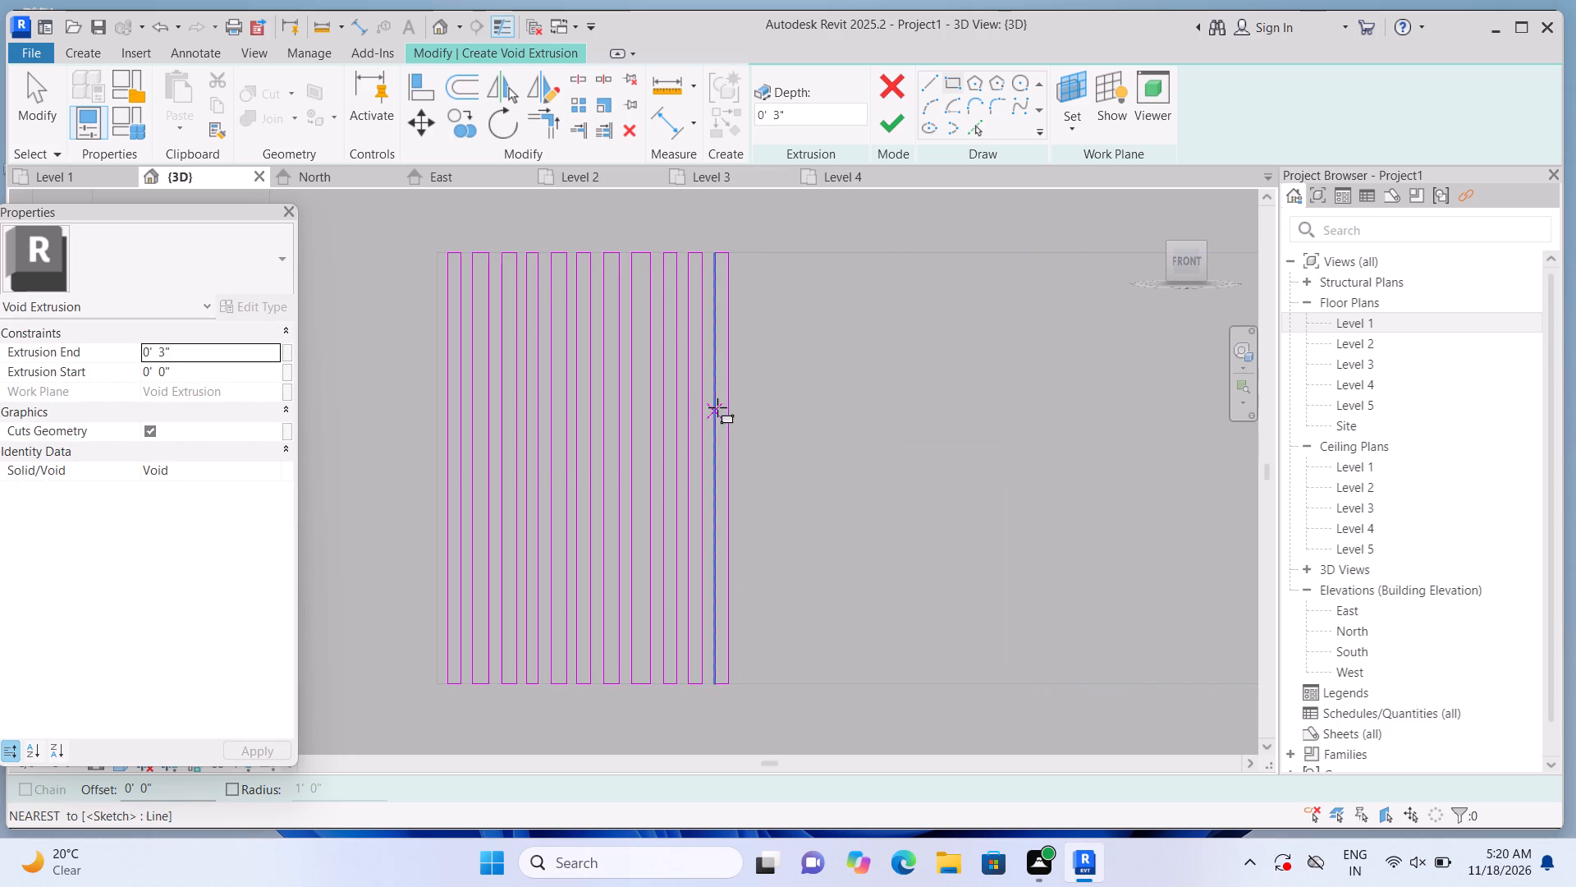
Add a twelfth rectangle about 1.4" wide and a thirteenth about 1.6" wide, both 4'-0" tall across the panel's height.
{"action": "left_click", "coordinate": [740, 254]}
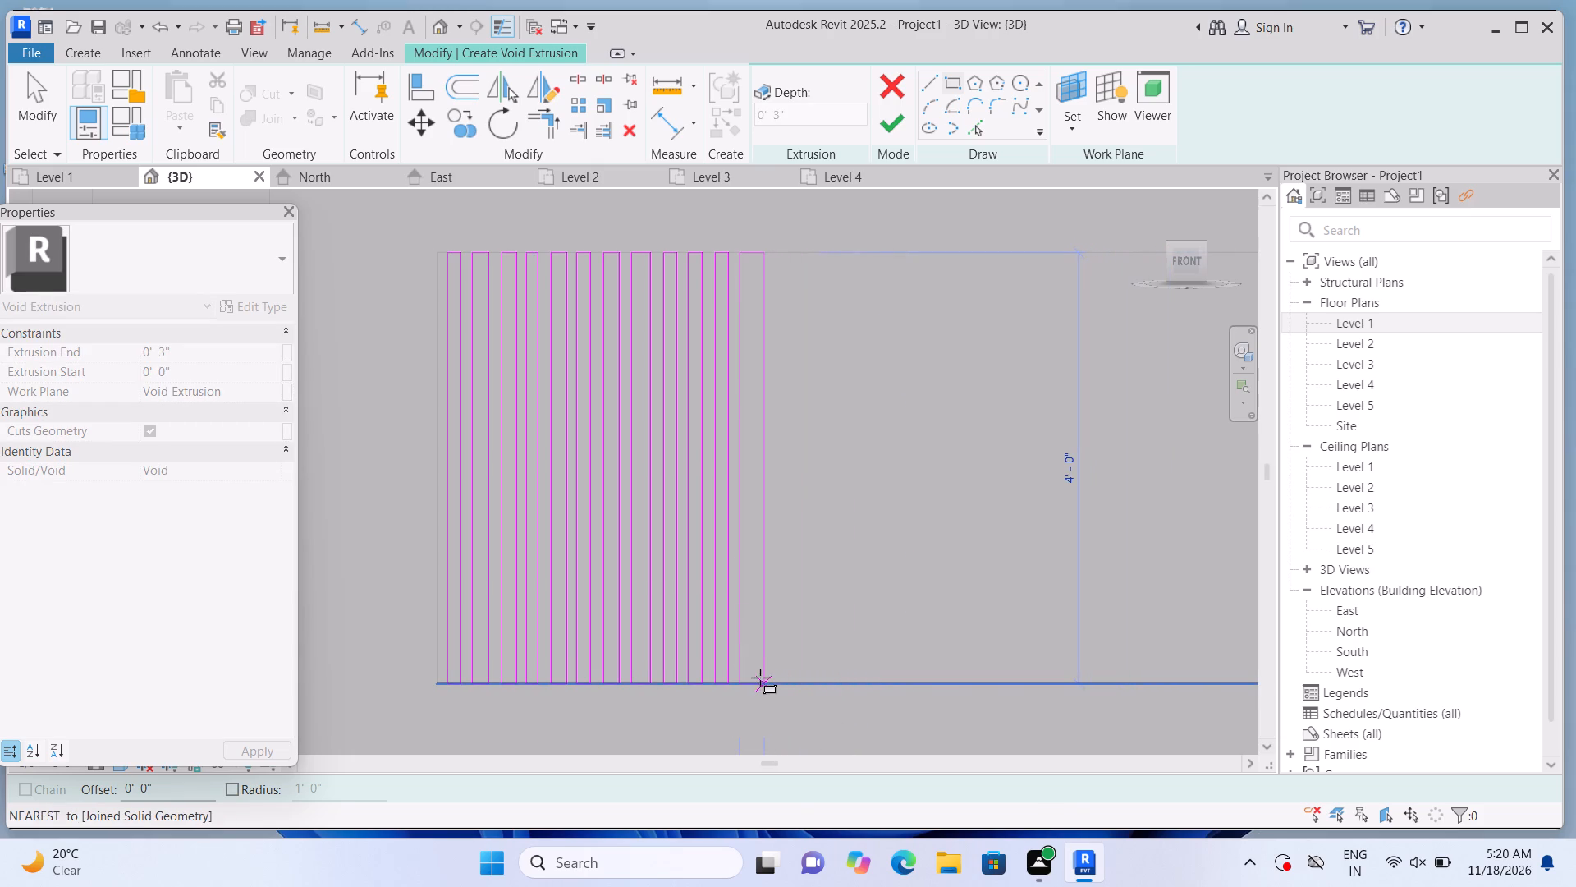
{"action": "left_click", "coordinate": [752, 678]}
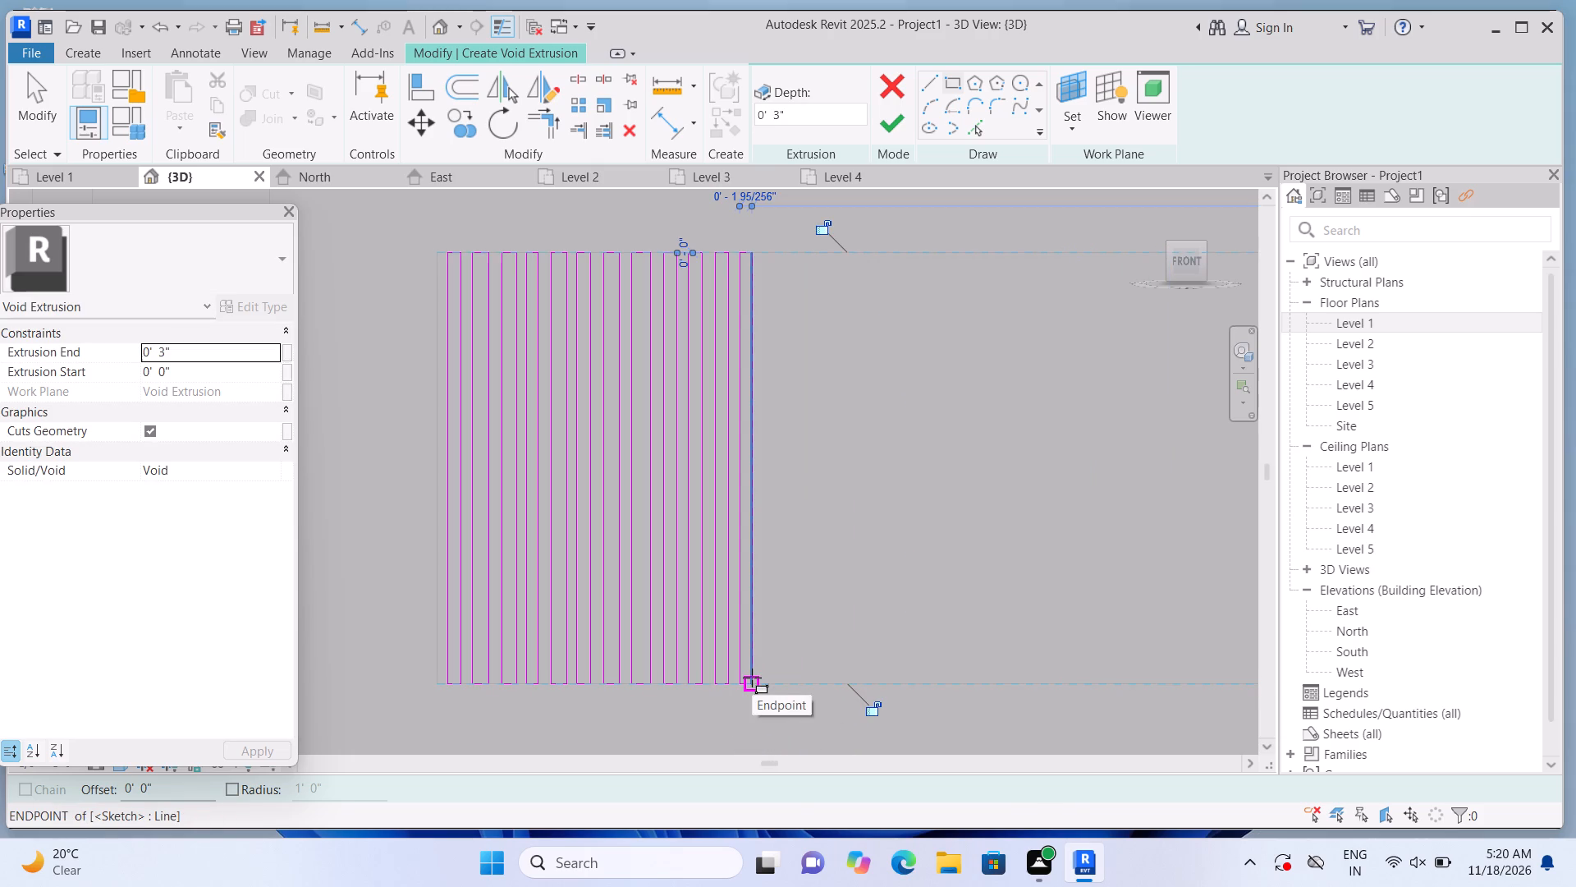
{"action": "key", "text": "Escape"}
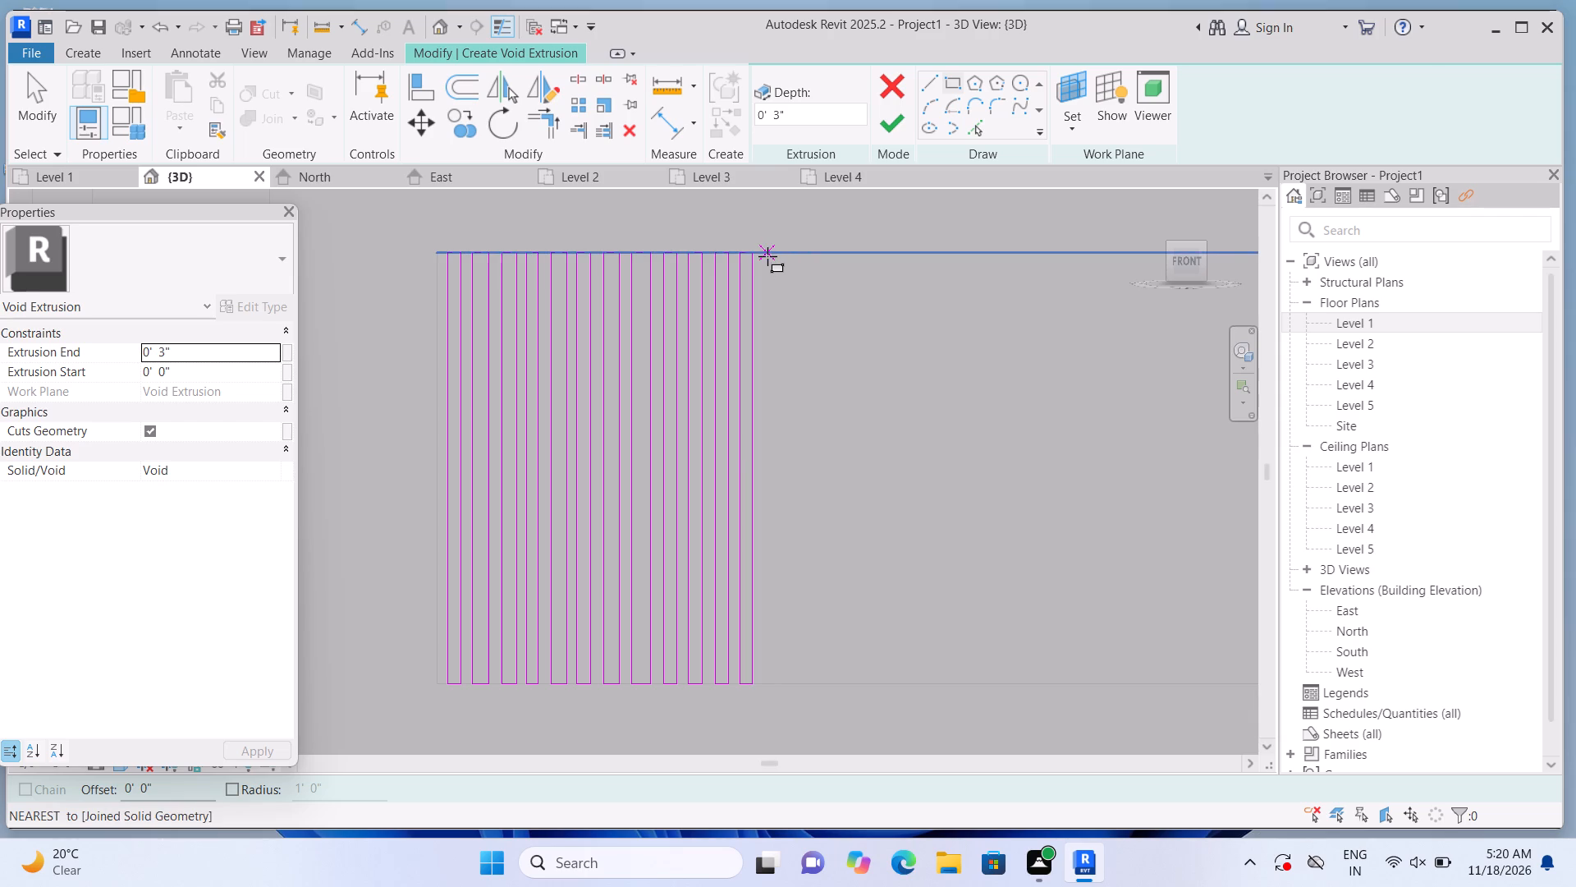
{"action": "left_click", "coordinate": [767, 255]}
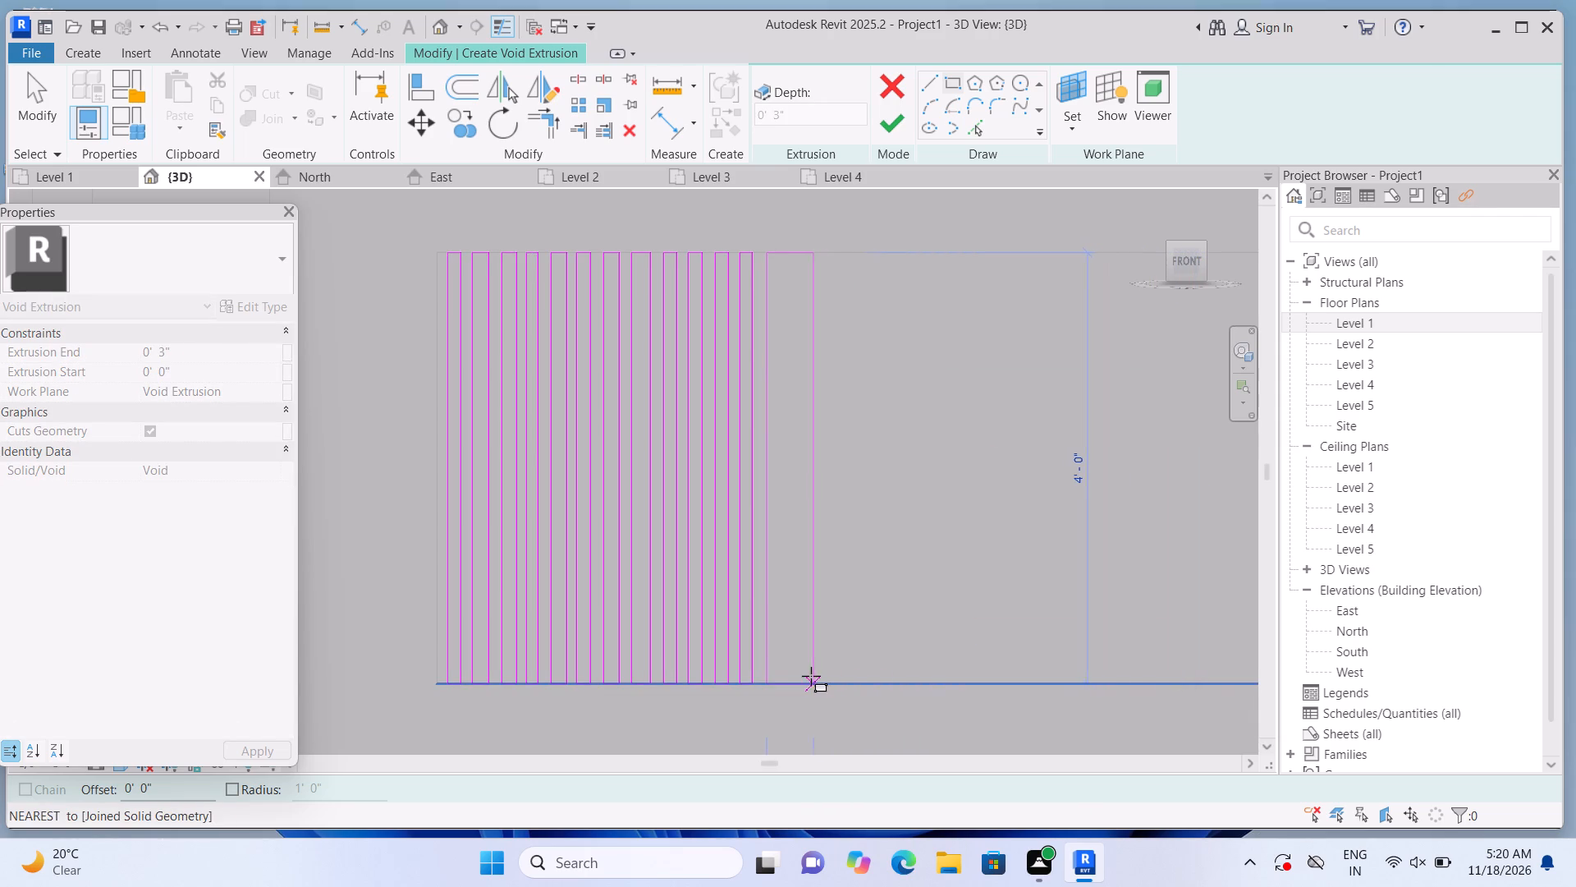
{"action": "left_click", "coordinate": [781, 676]}
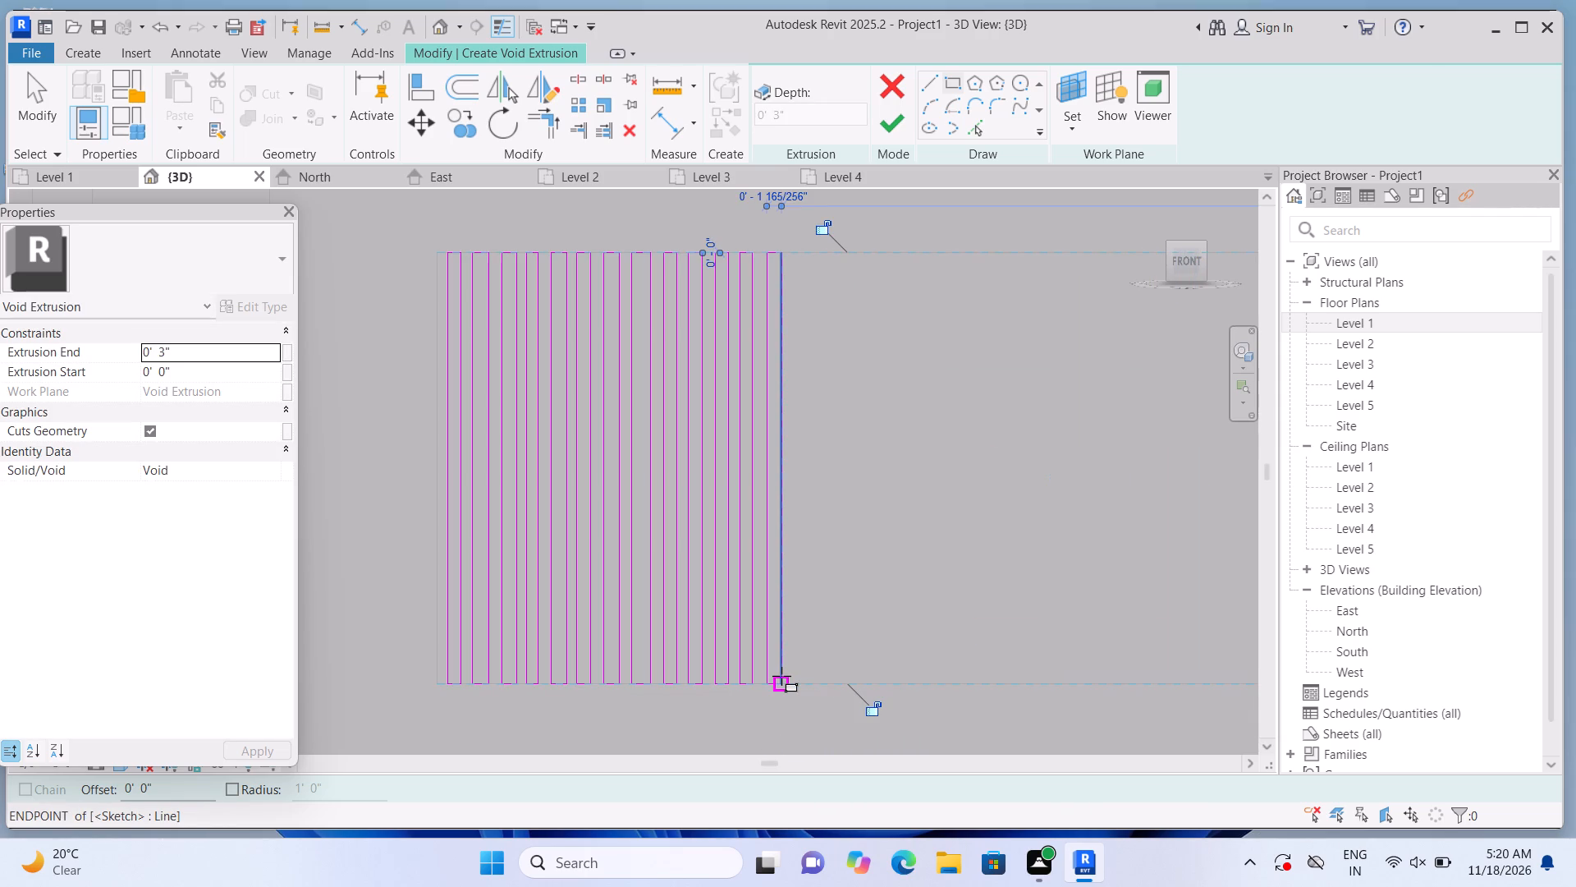
{"action": "key", "text": "Escape"}
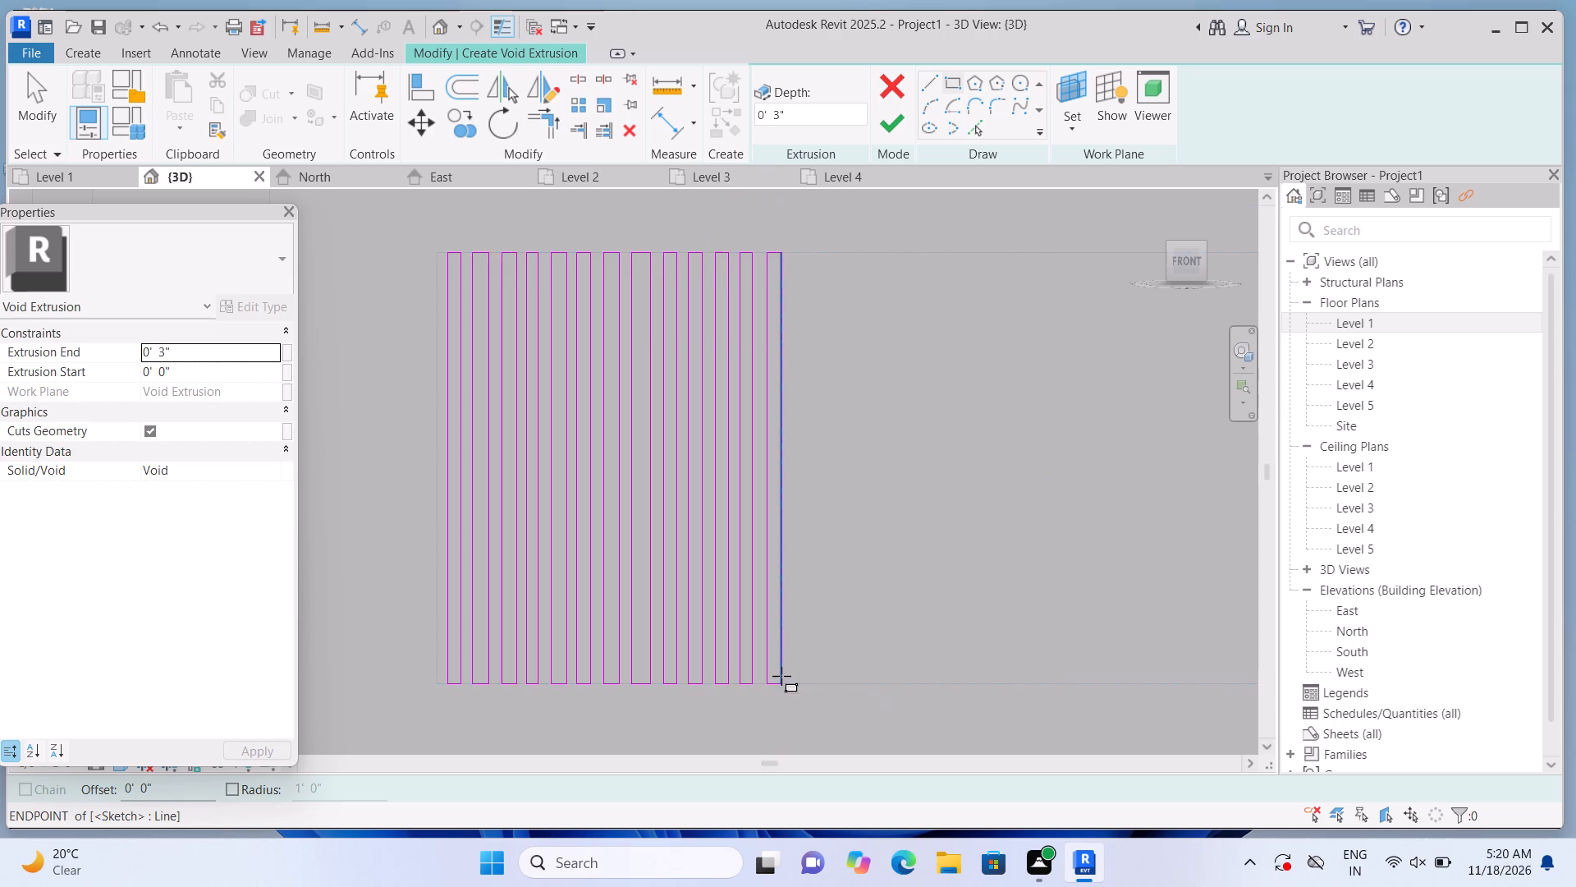
Add a fourteenth and fifteenth narrow 4'-0" tall rectangle beside the thirteenth, leaving small gaps between them.
{"action": "middle_click_drag", "start_coordinate": [826, 632], "coordinate": [643, 616]}
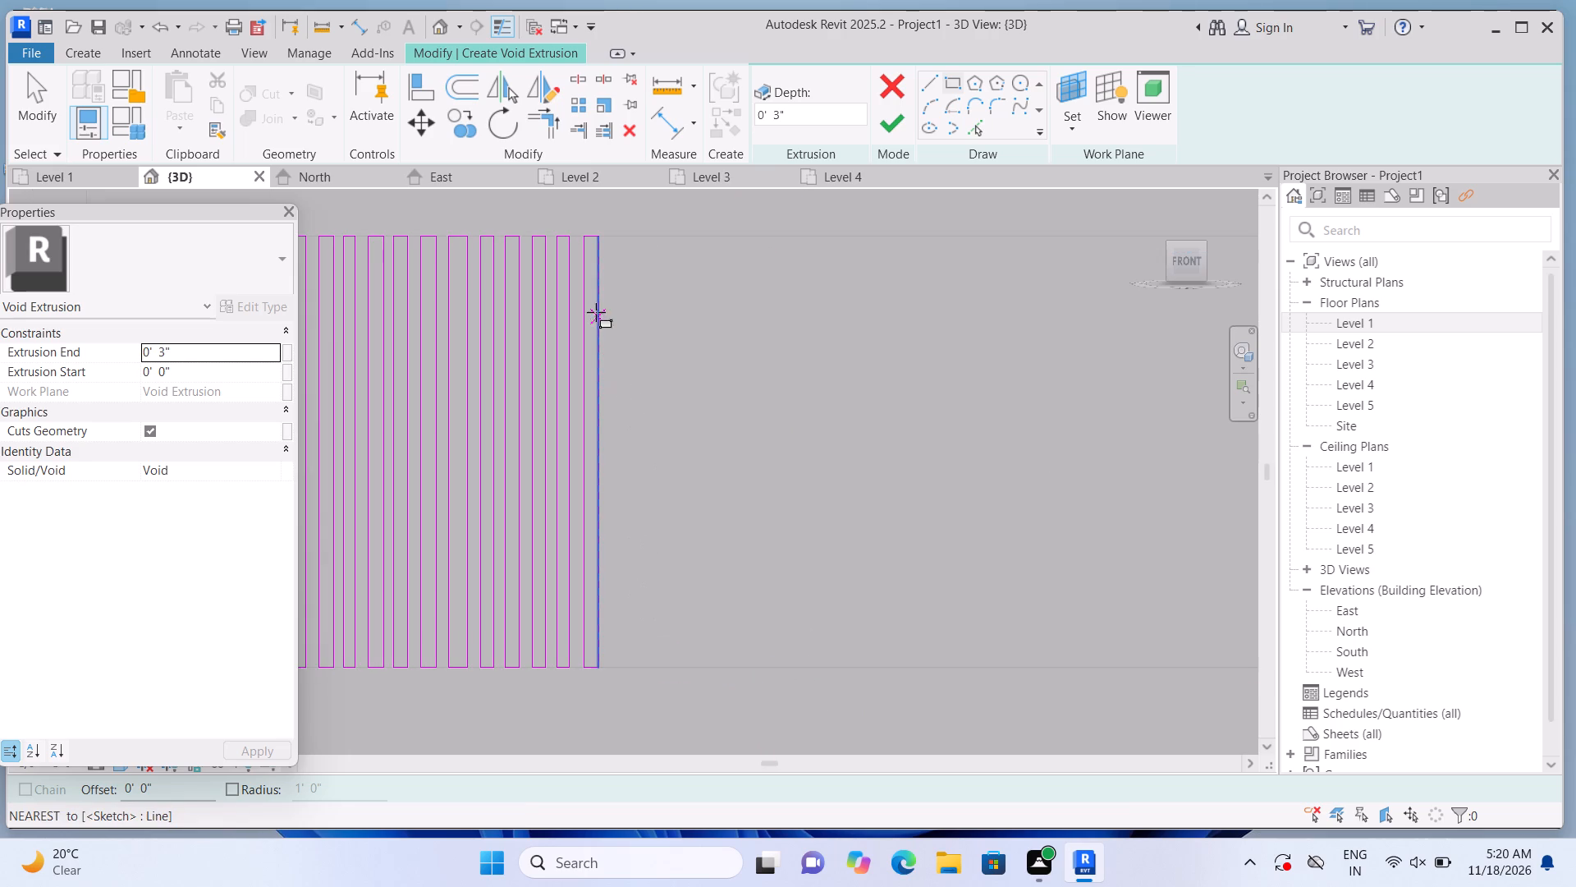
{"action": "left_click", "coordinate": [611, 241]}
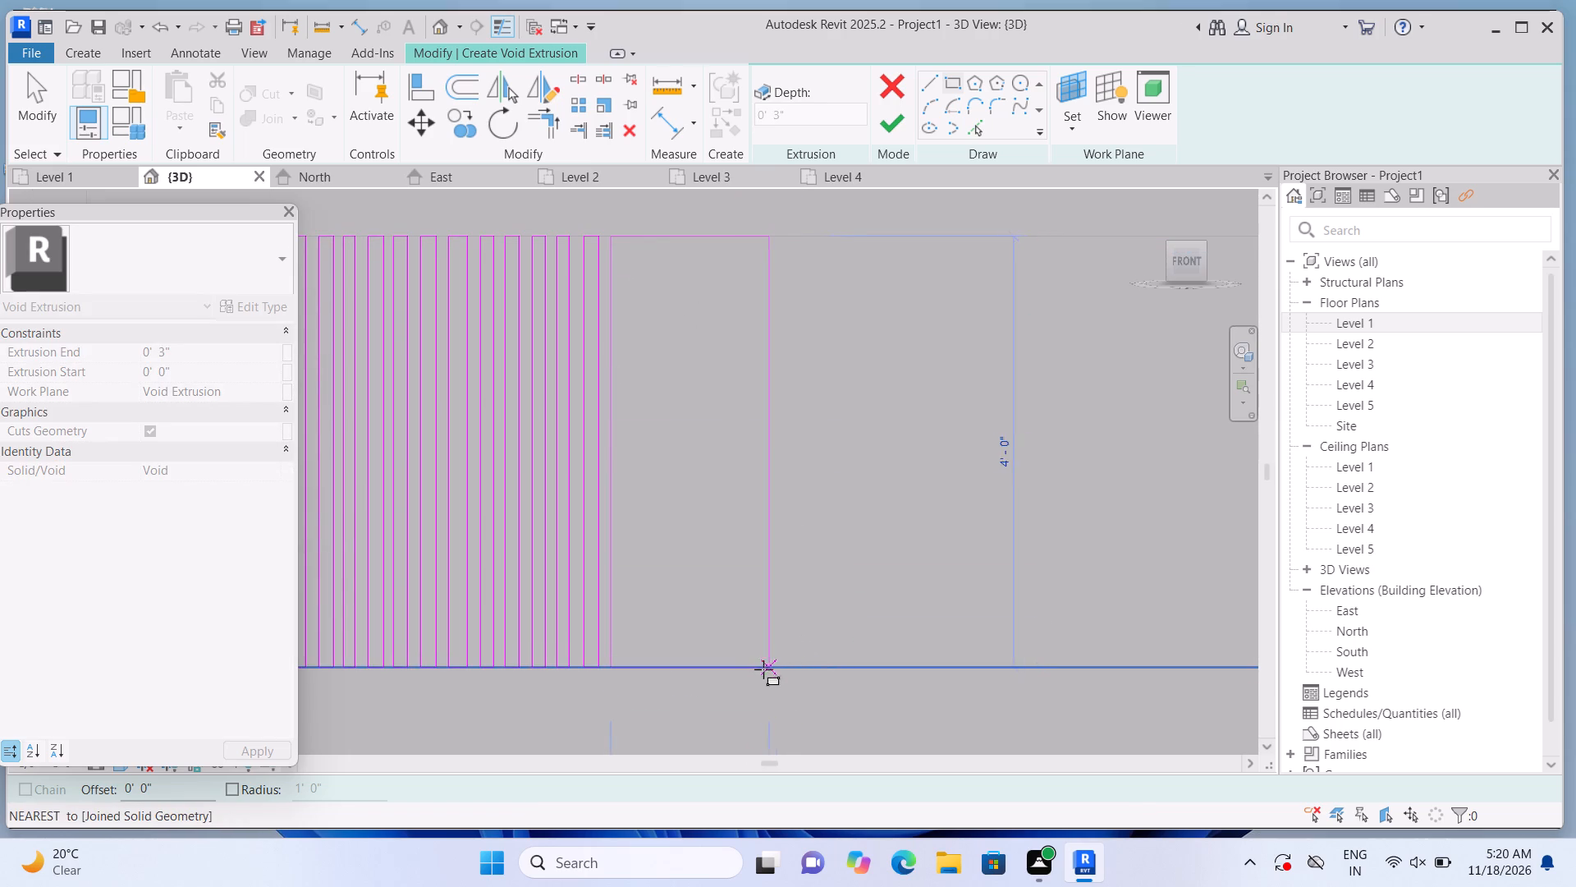
{"action": "left_click", "coordinate": [625, 669]}
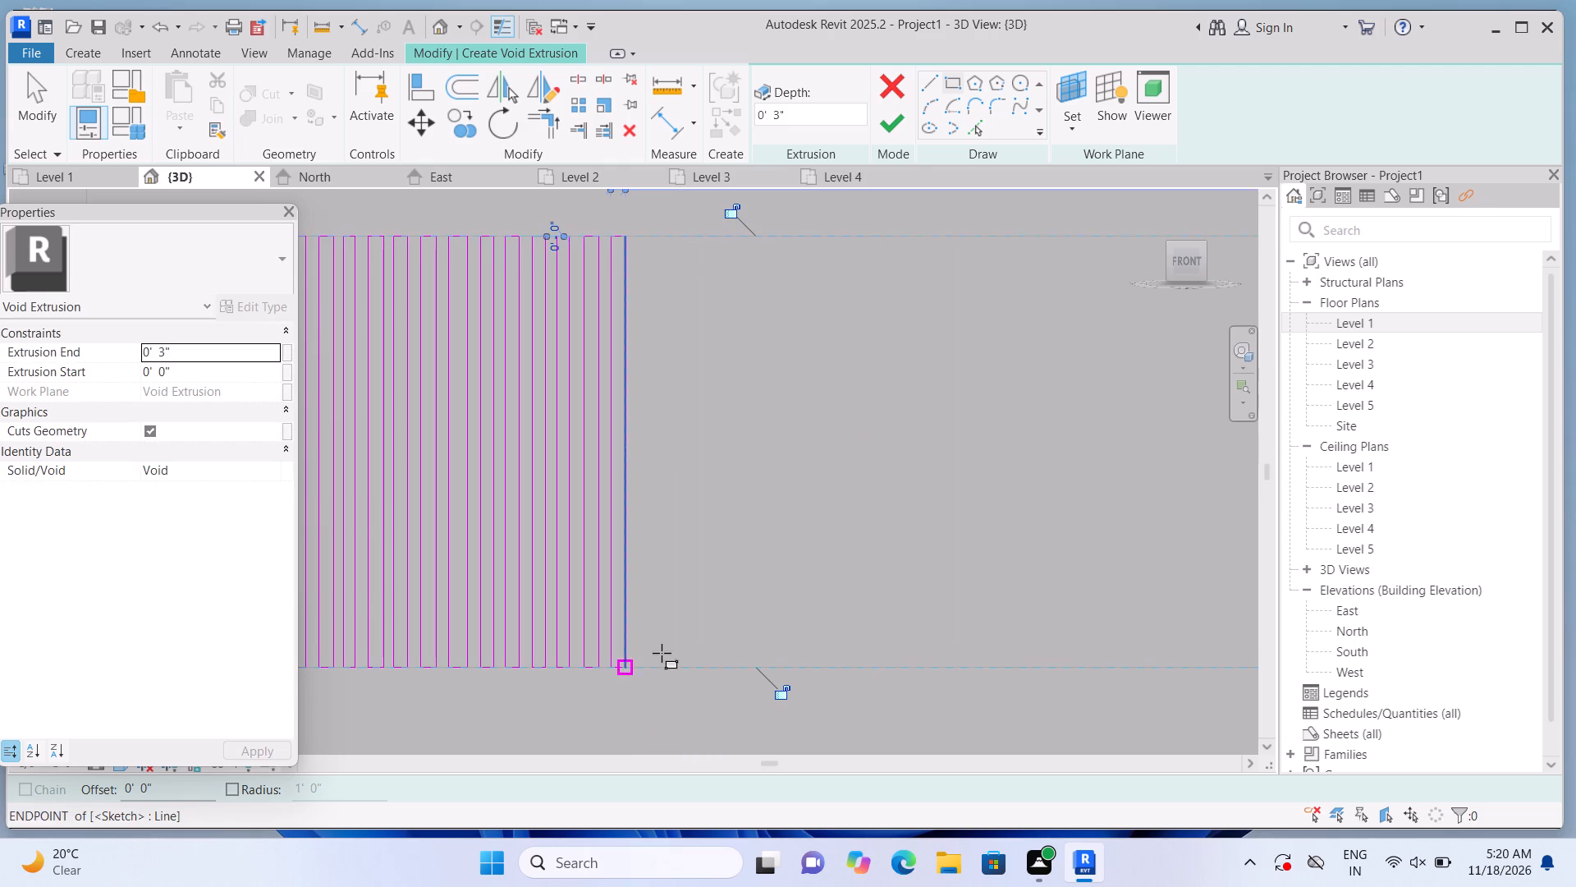
{"action": "middle_click_drag", "start_coordinate": [712, 625], "coordinate": [597, 632]}
{"action": "key", "text": "Escape"}
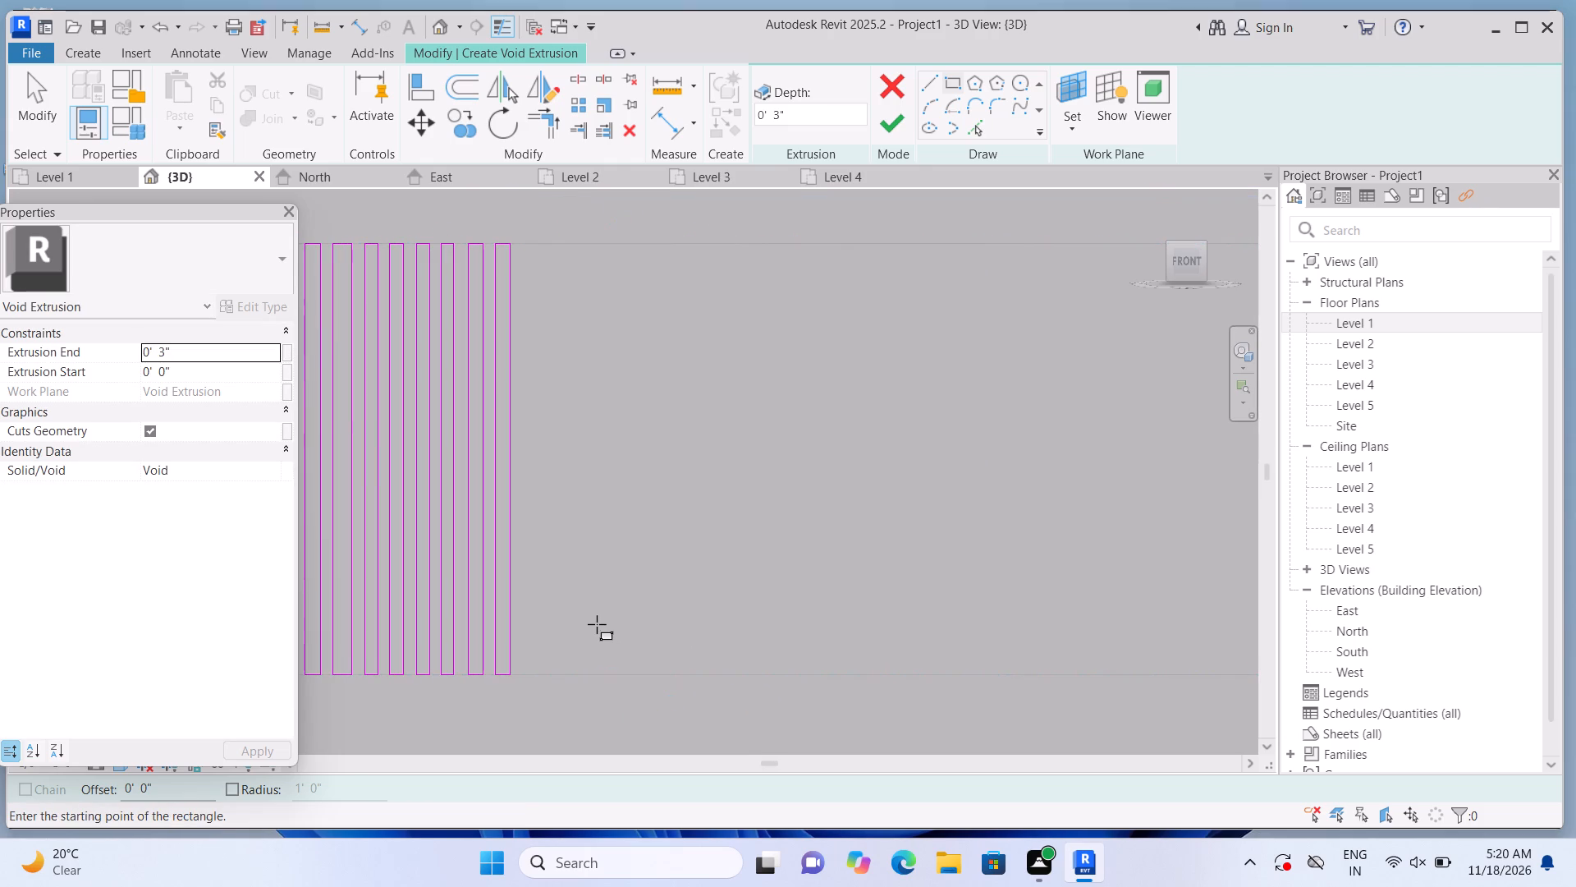
{"action": "left_click", "coordinate": [525, 249]}
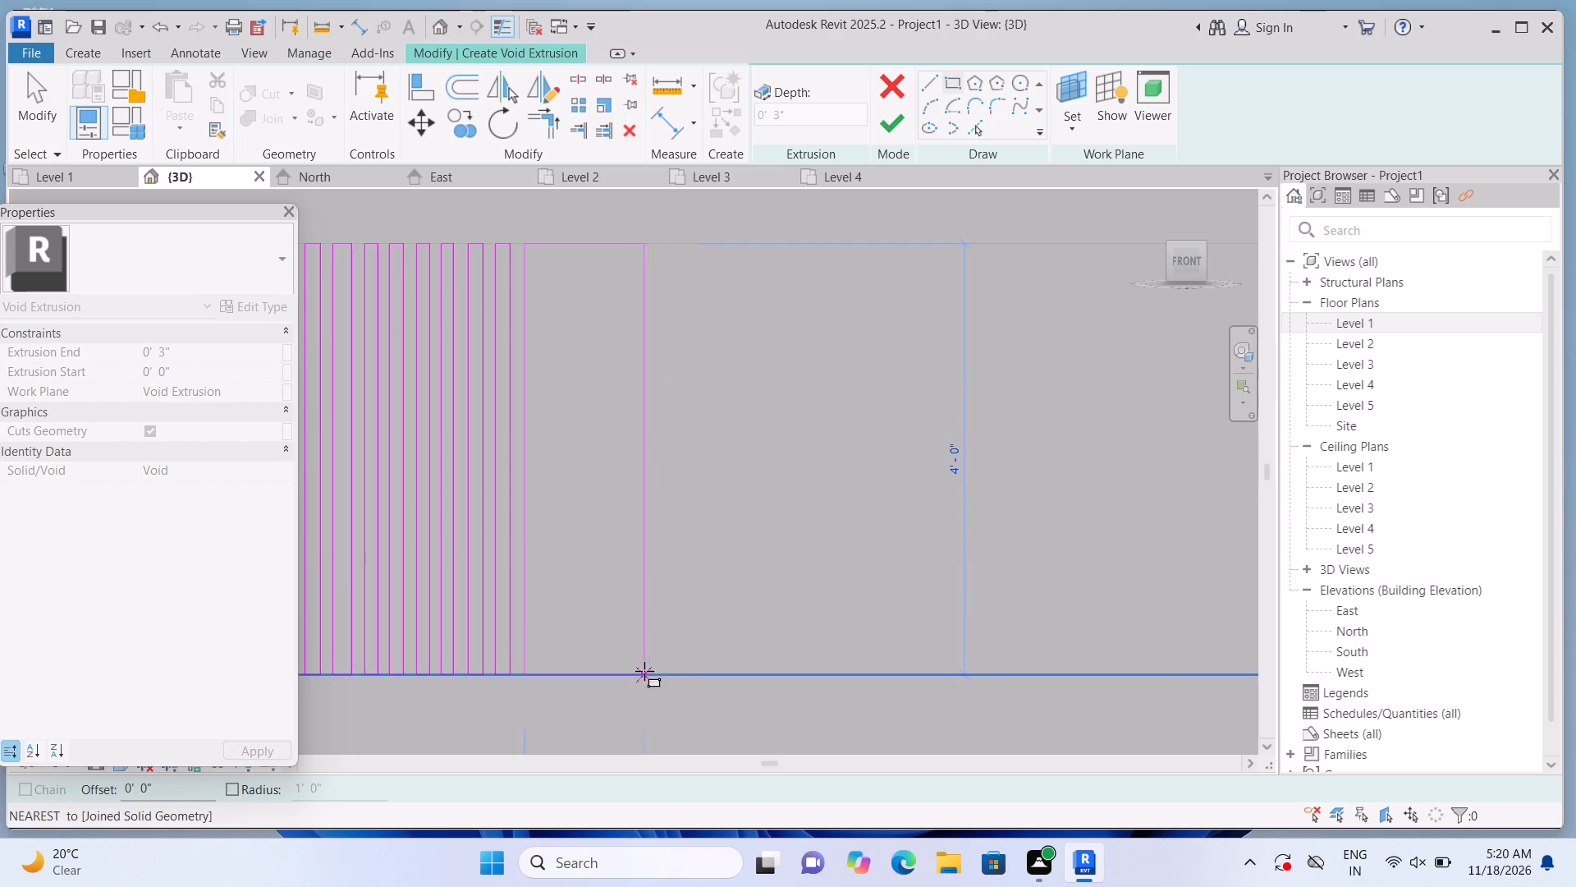
{"action": "left_click", "coordinate": [538, 673]}
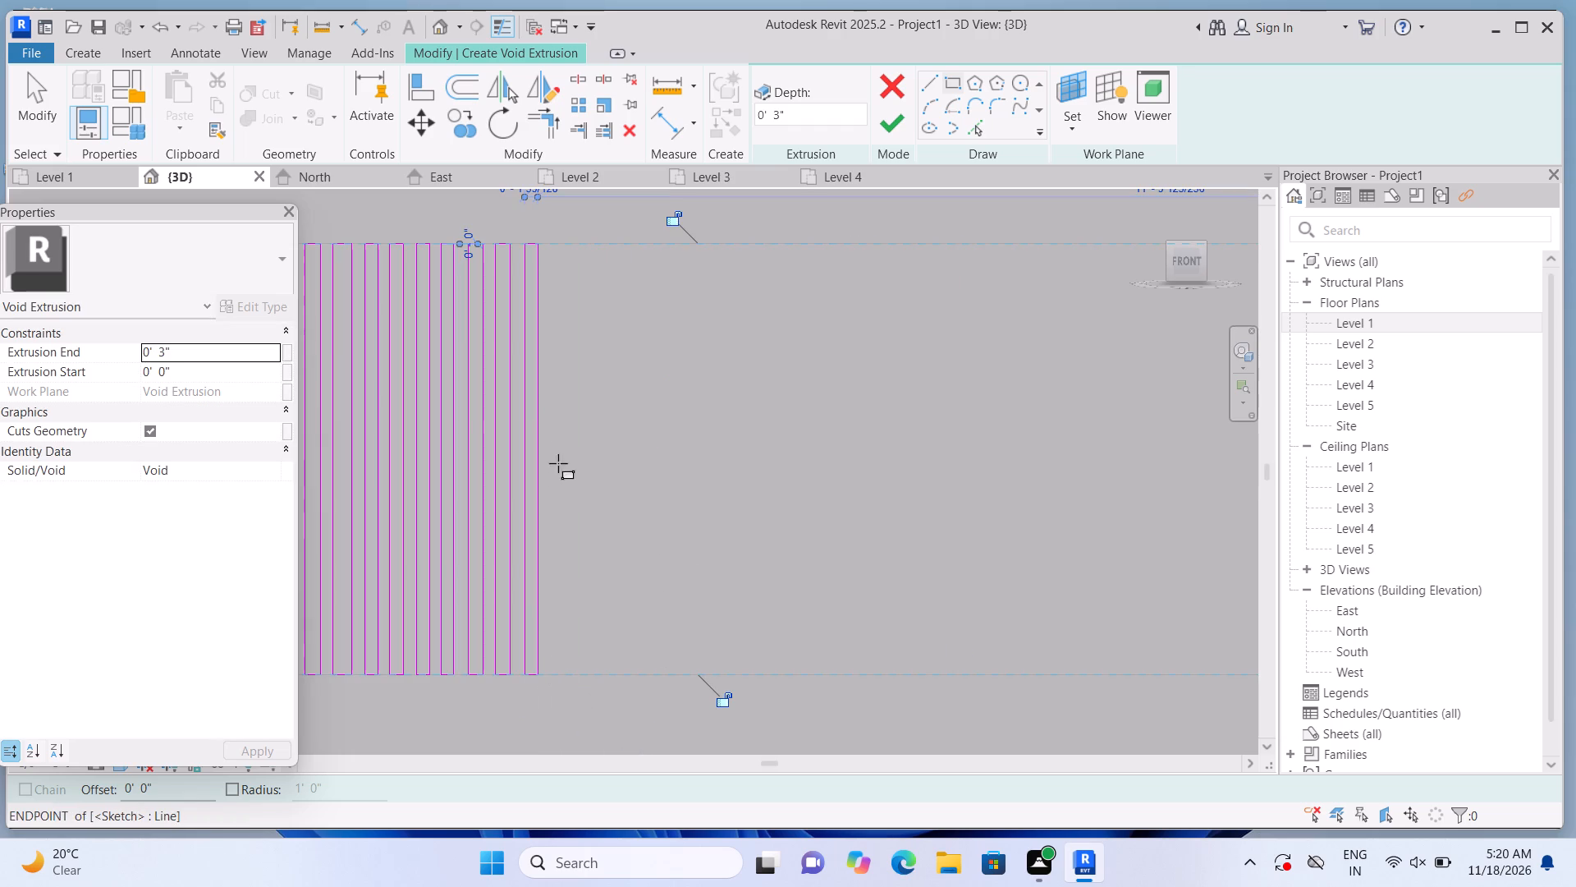
Add a sixteenth rectangle about 1.6" wide and a seventeenth about 1.4" wide, both spanning the panel's full height.
{"action": "left_click", "coordinate": [552, 250]}
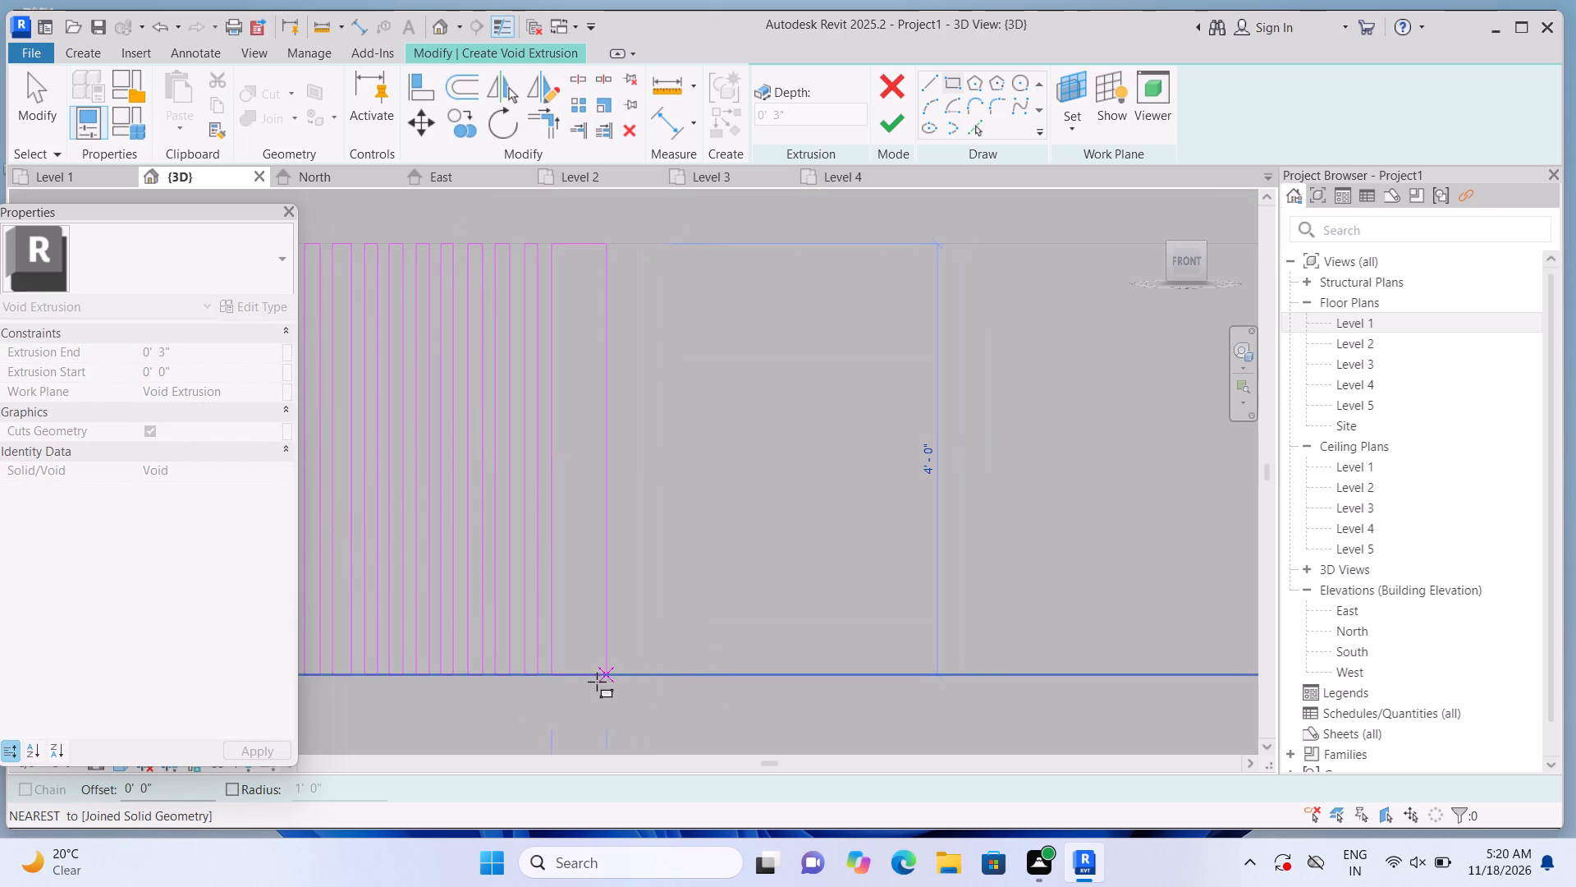
{"action": "left_click", "coordinate": [567, 679]}
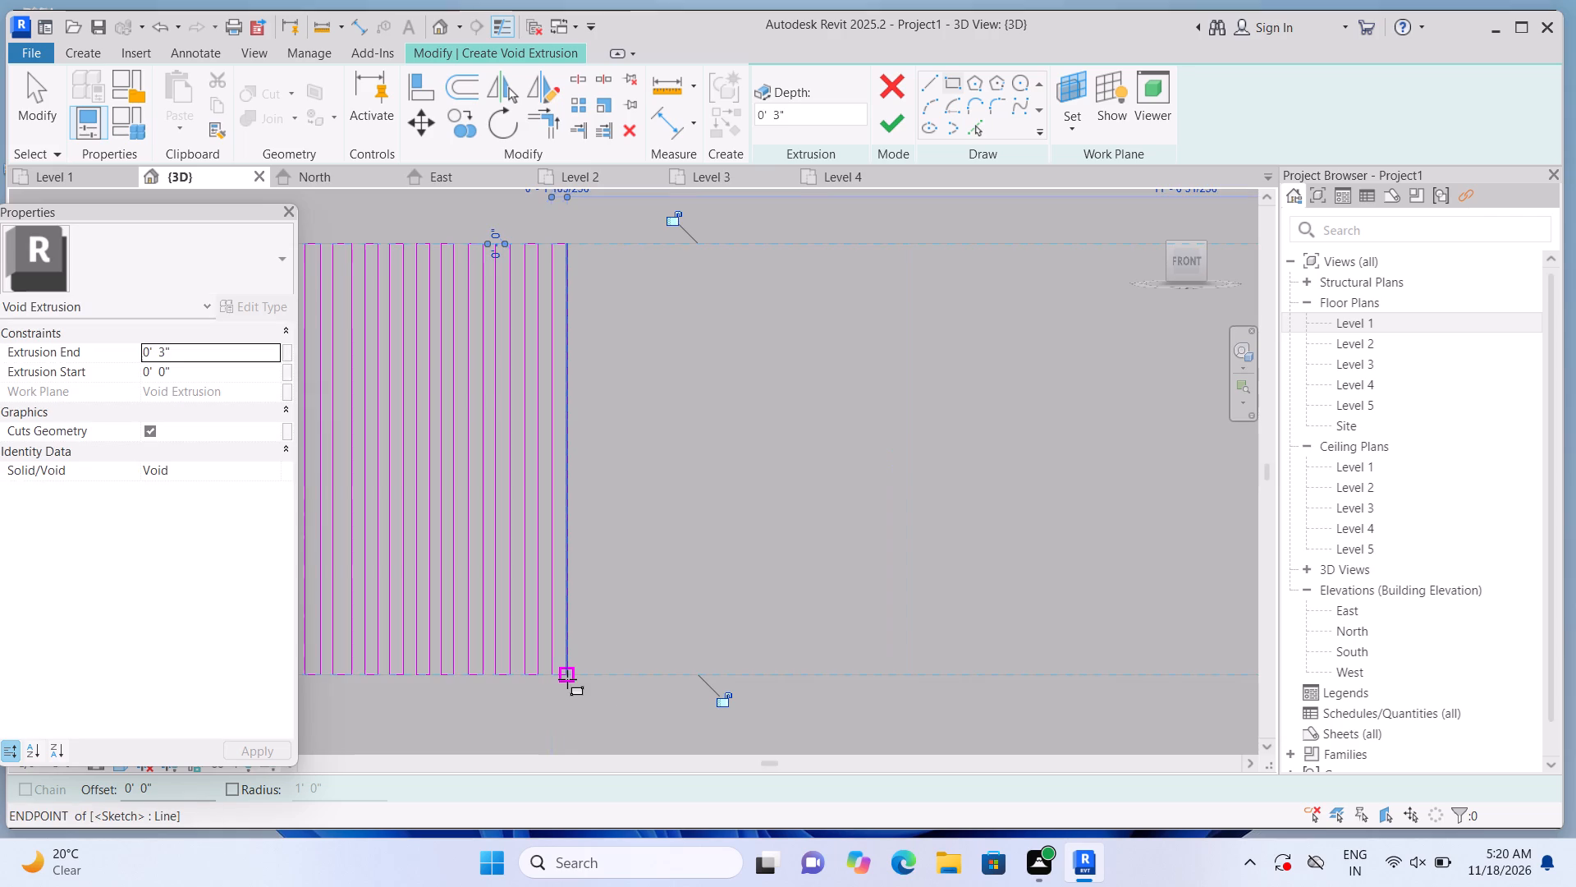
{"action": "key", "text": "Escape"}
{"action": "middle_click_drag", "start_coordinate": [611, 631], "coordinate": [510, 589]}
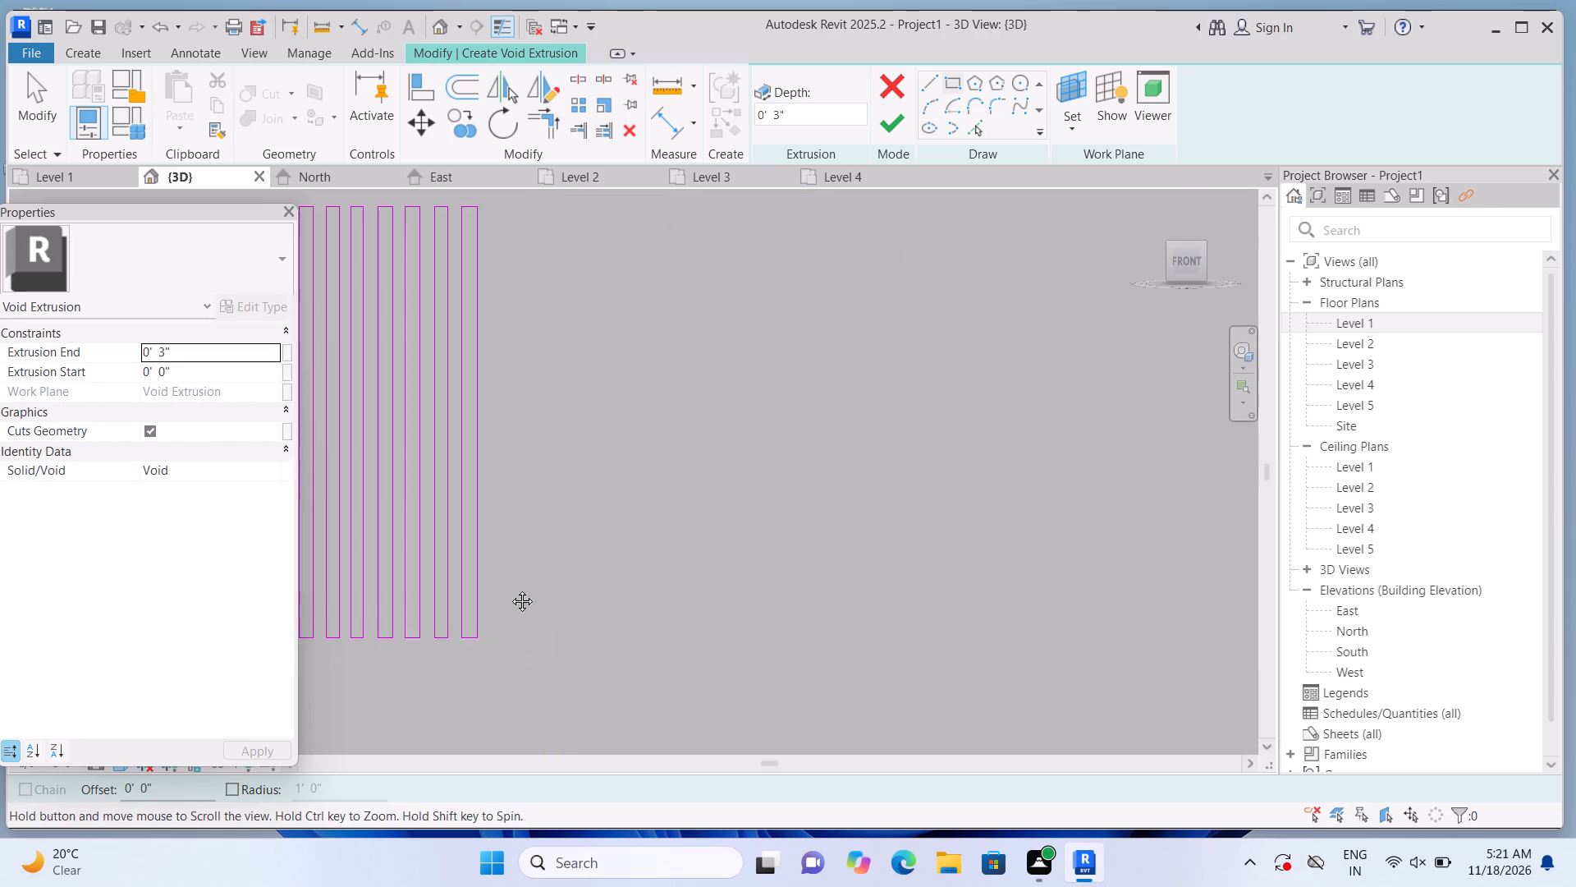
{"action": "middle_click_drag", "start_coordinate": [510, 589], "coordinate": [503, 586]}
{"action": "middle_click_drag", "start_coordinate": [520, 483], "coordinate": [534, 554]}
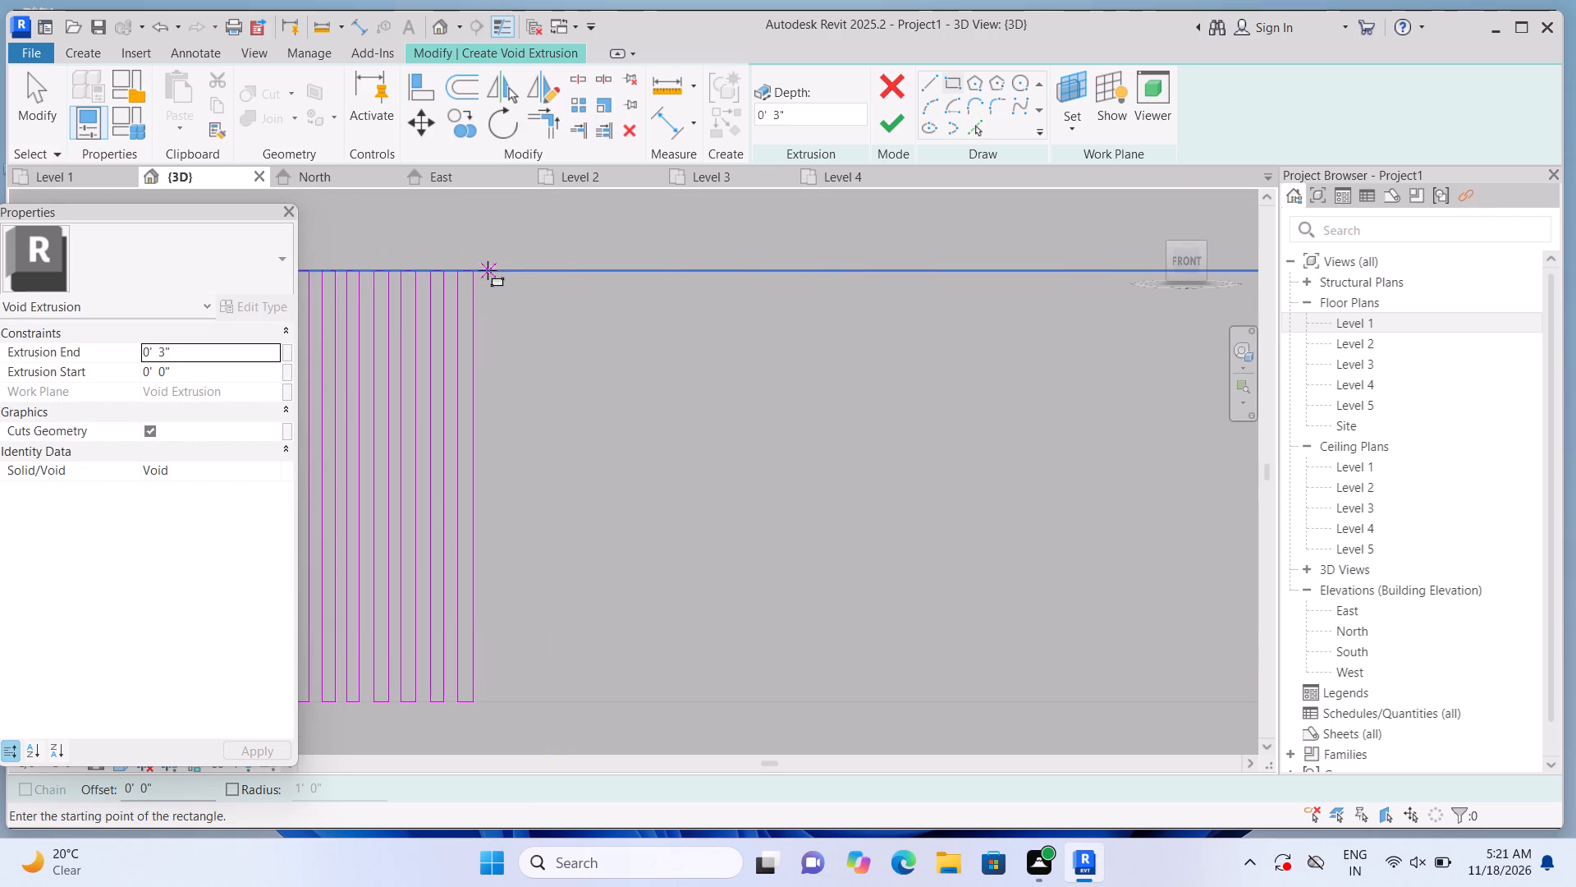
{"action": "left_click", "coordinate": [488, 268]}
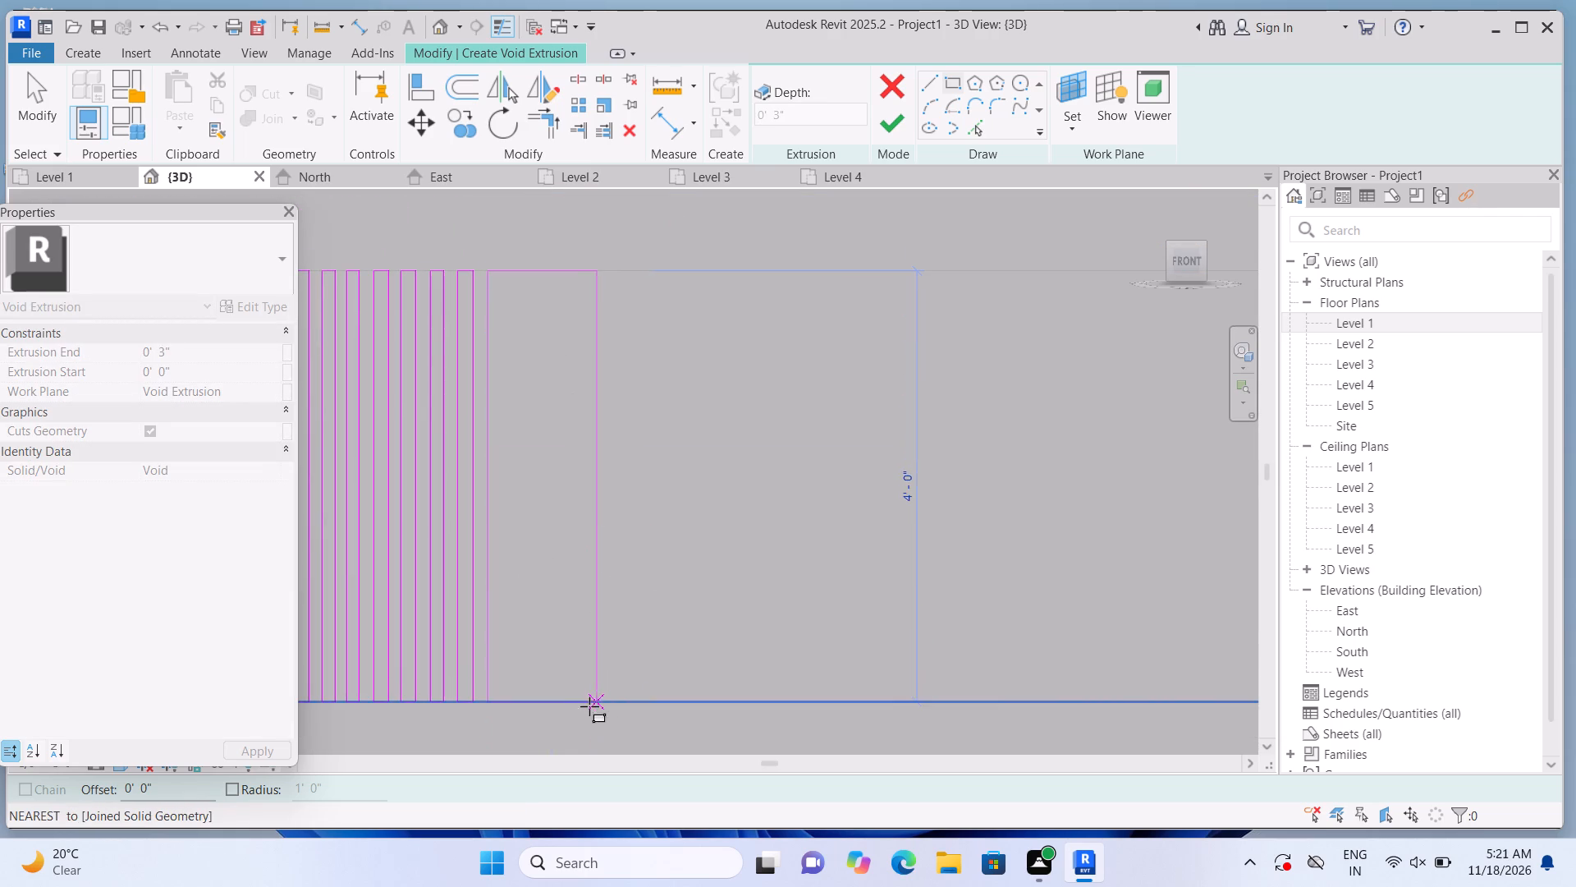
{"action": "left_click", "coordinate": [500, 696]}
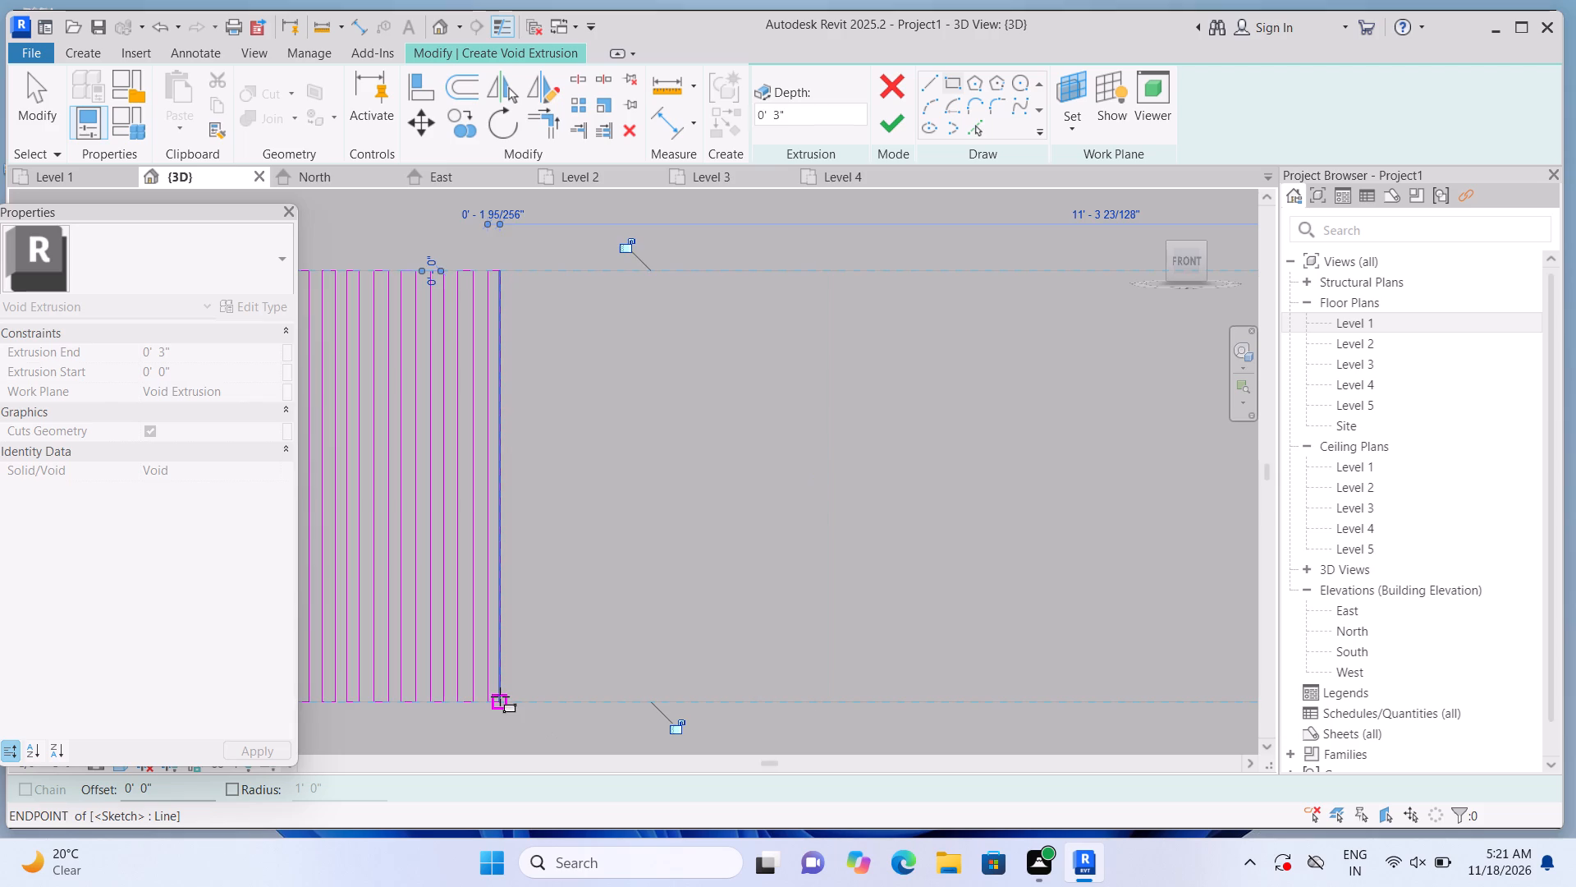
{"action": "key", "text": "Escape"}
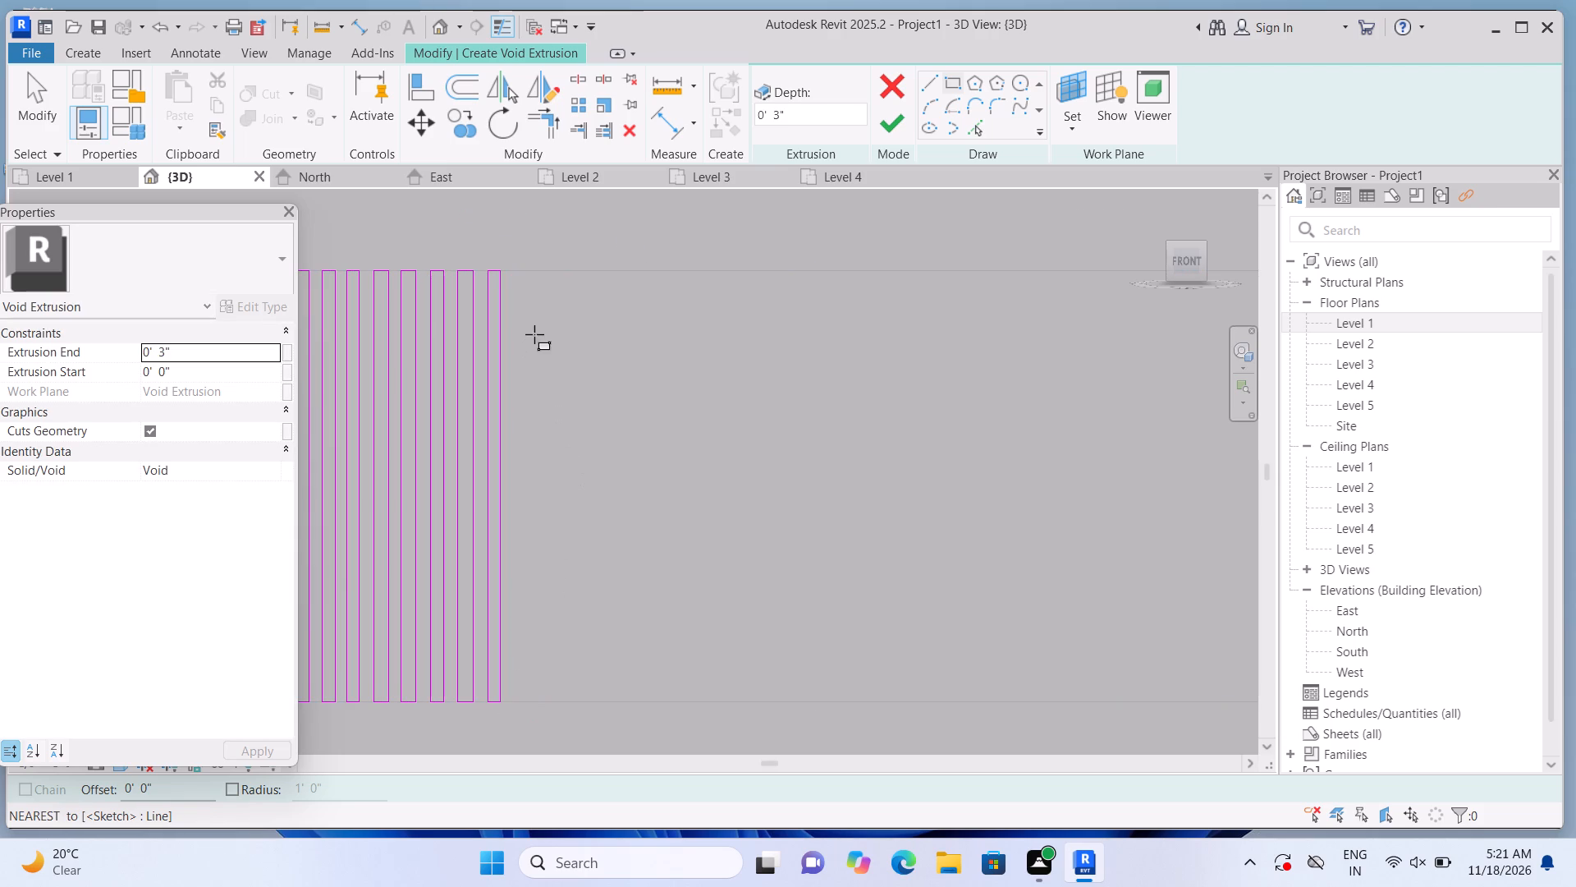
Add an eighteenth, nineteenth and twentieth narrow 4'-0" tall rectangle beside the seventeenth, with small gaps between them.
{"action": "left_click", "coordinate": [515, 270]}
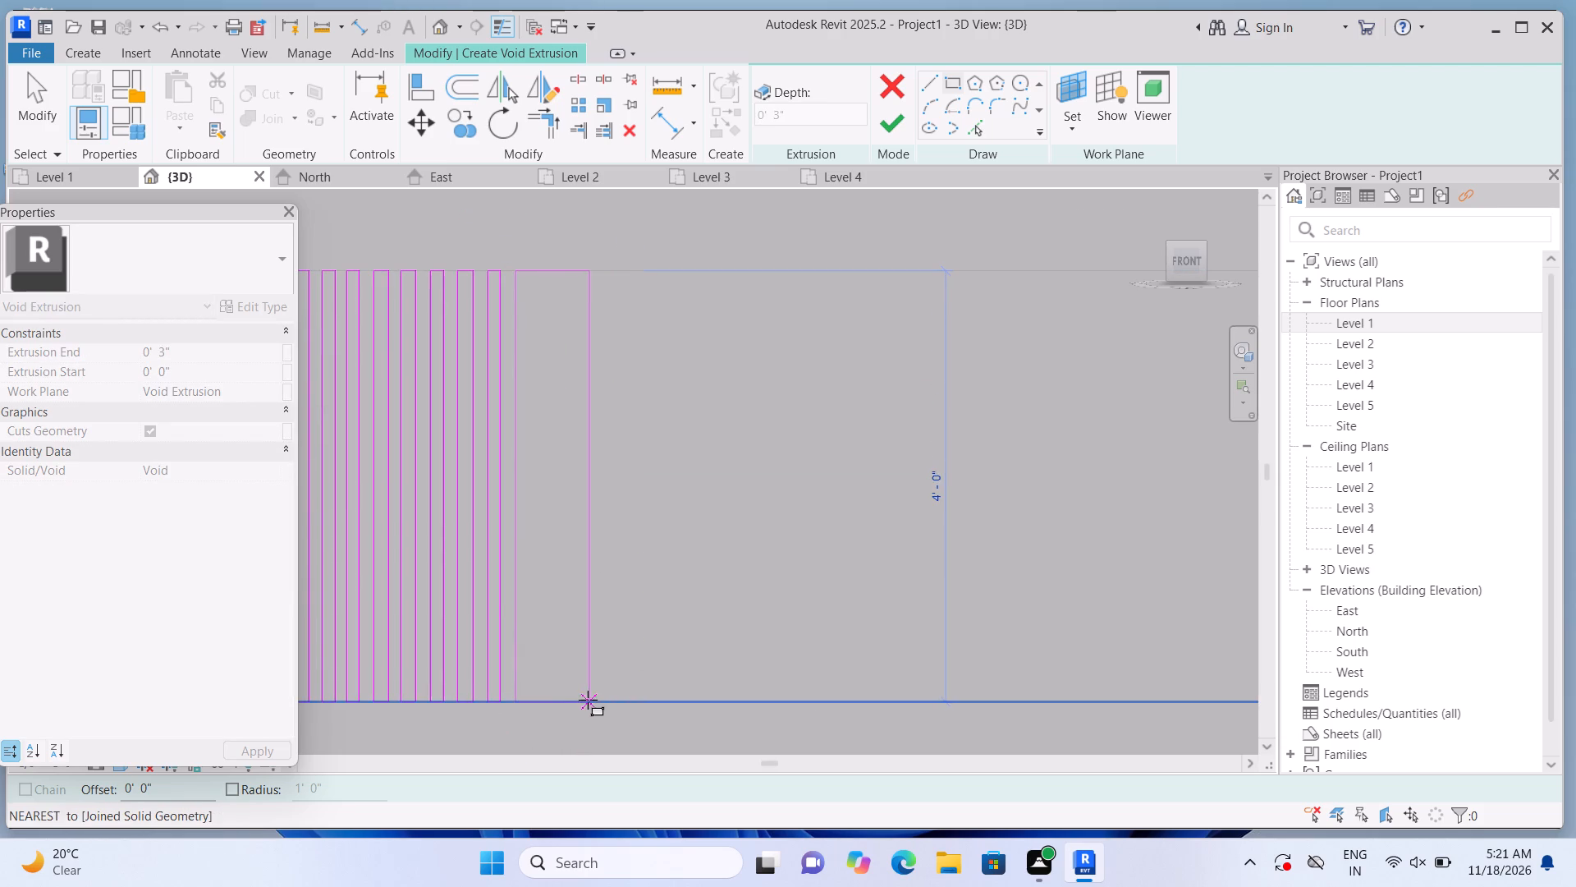
{"action": "left_click", "coordinate": [531, 701]}
{"action": "key", "text": "Escape"}
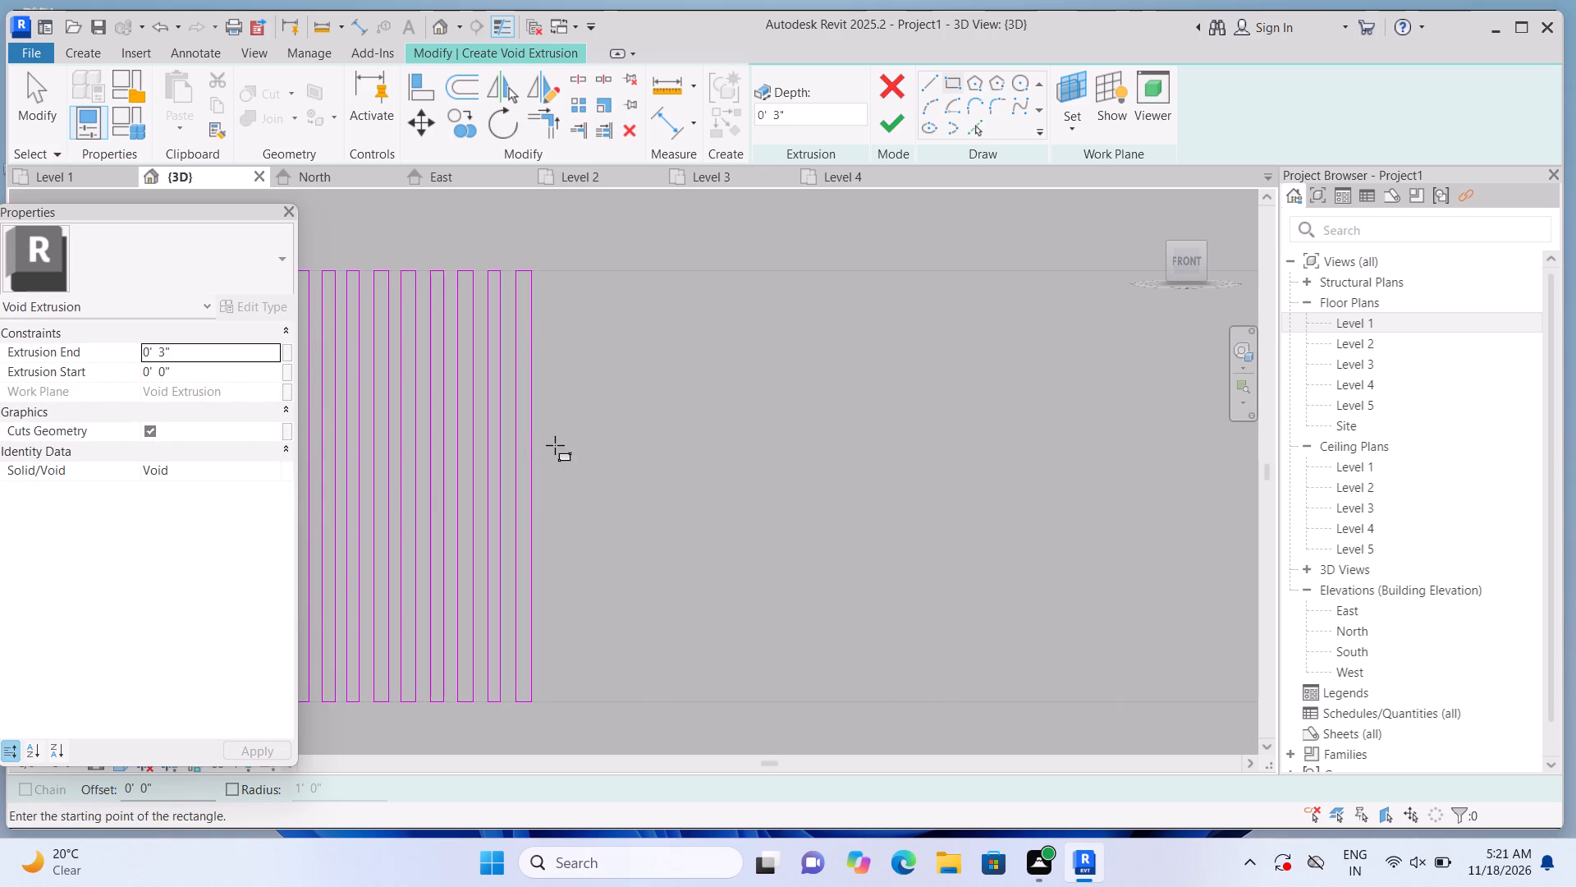
{"action": "left_click", "coordinate": [543, 271]}
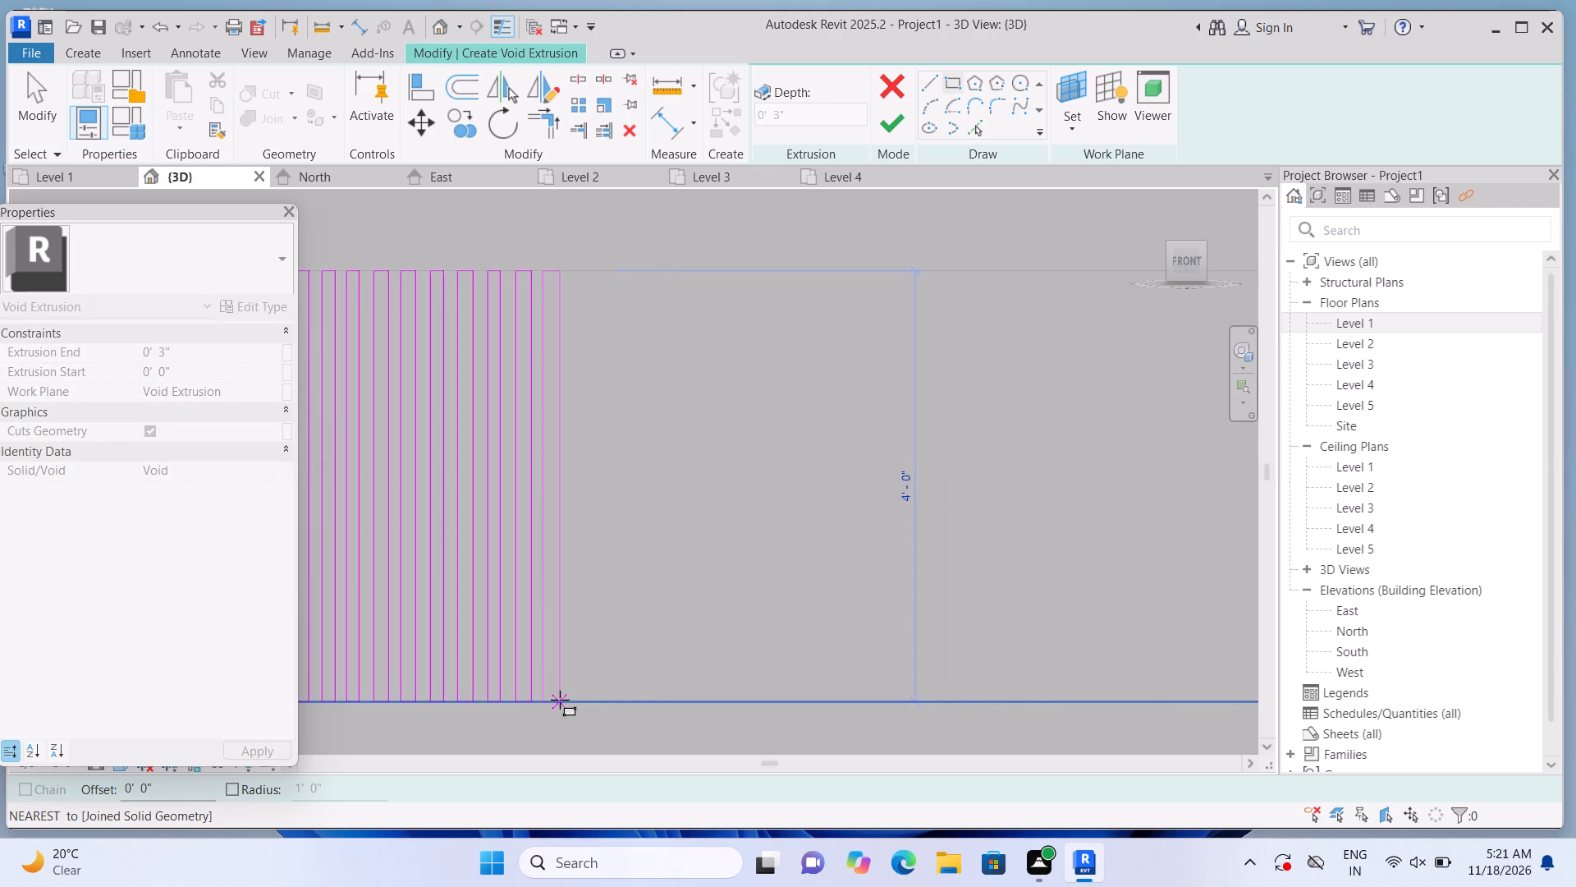
{"action": "left_click", "coordinate": [560, 700]}
{"action": "key", "text": "Escape"}
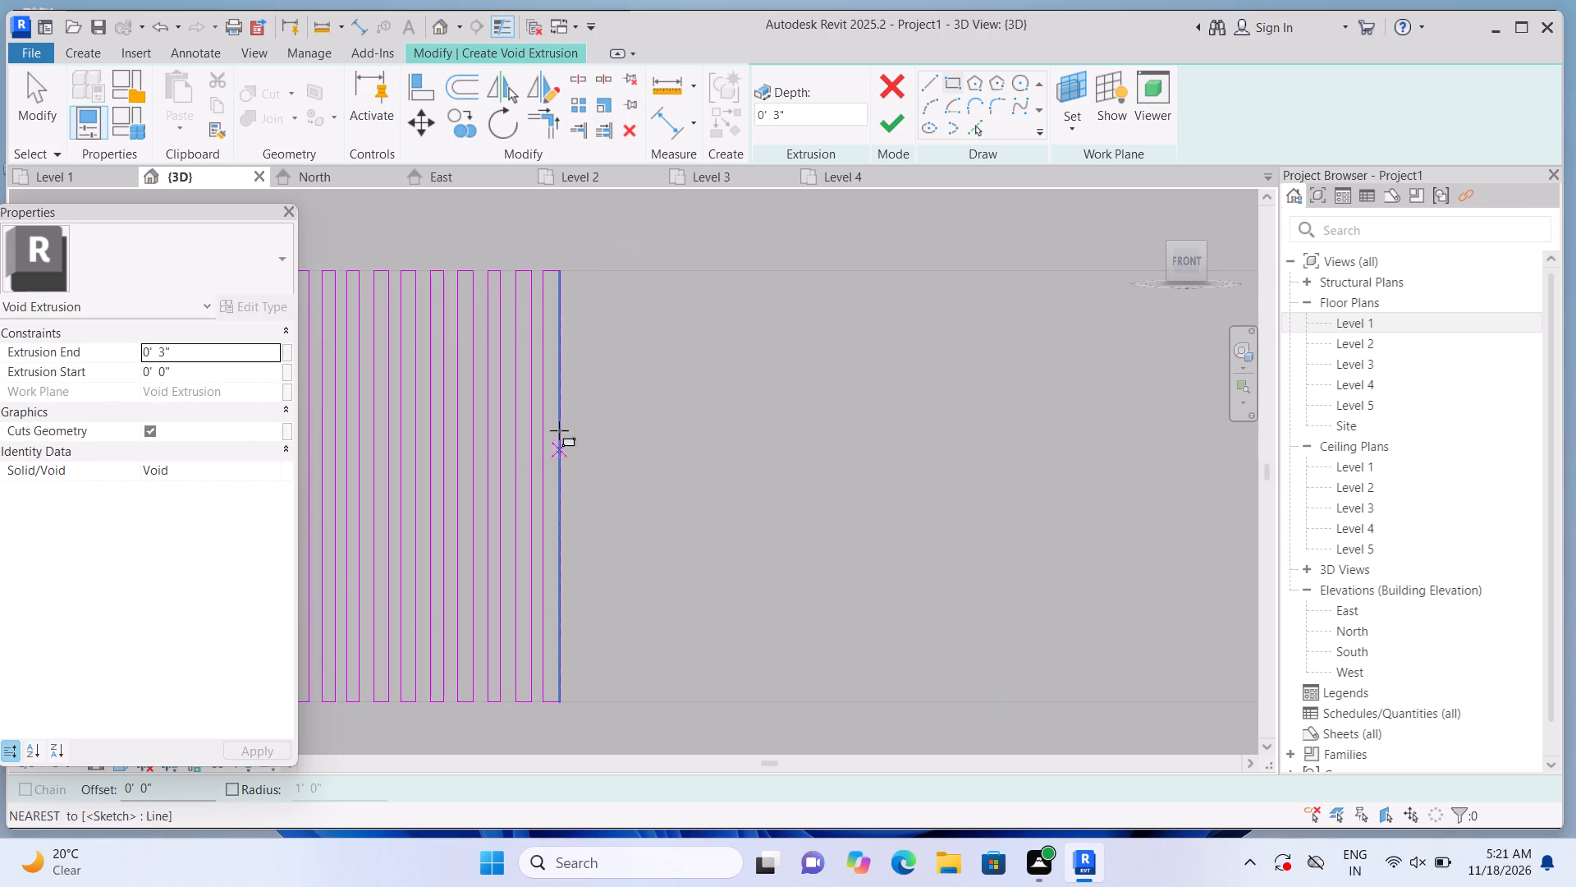
{"action": "left_click", "coordinate": [570, 264]}
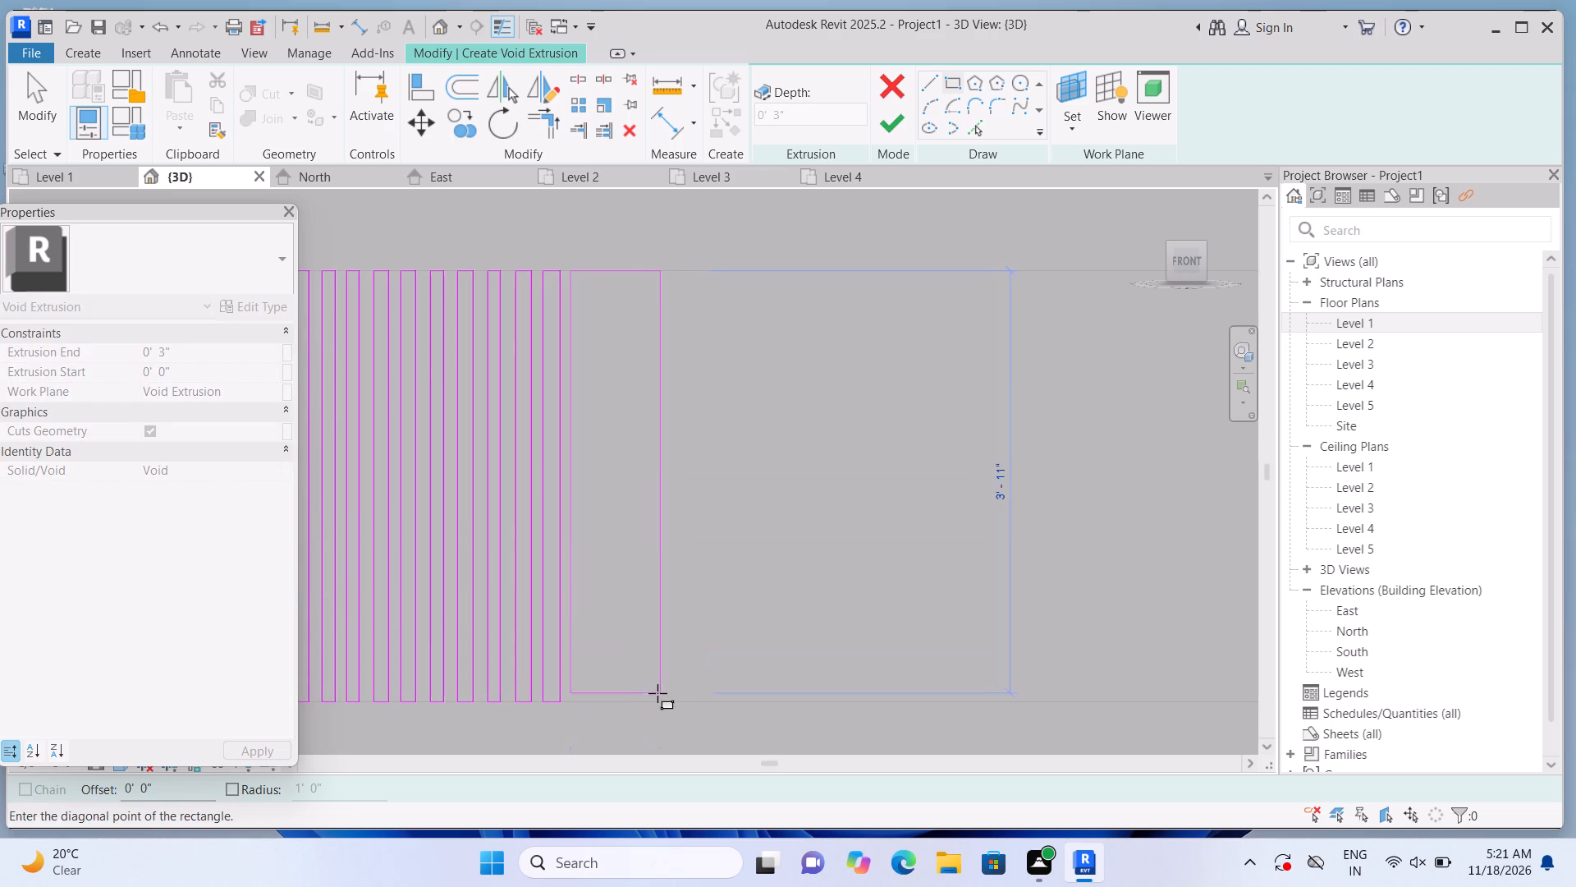
{"action": "left_click", "coordinate": [585, 698]}
{"action": "key", "text": "Escape"}
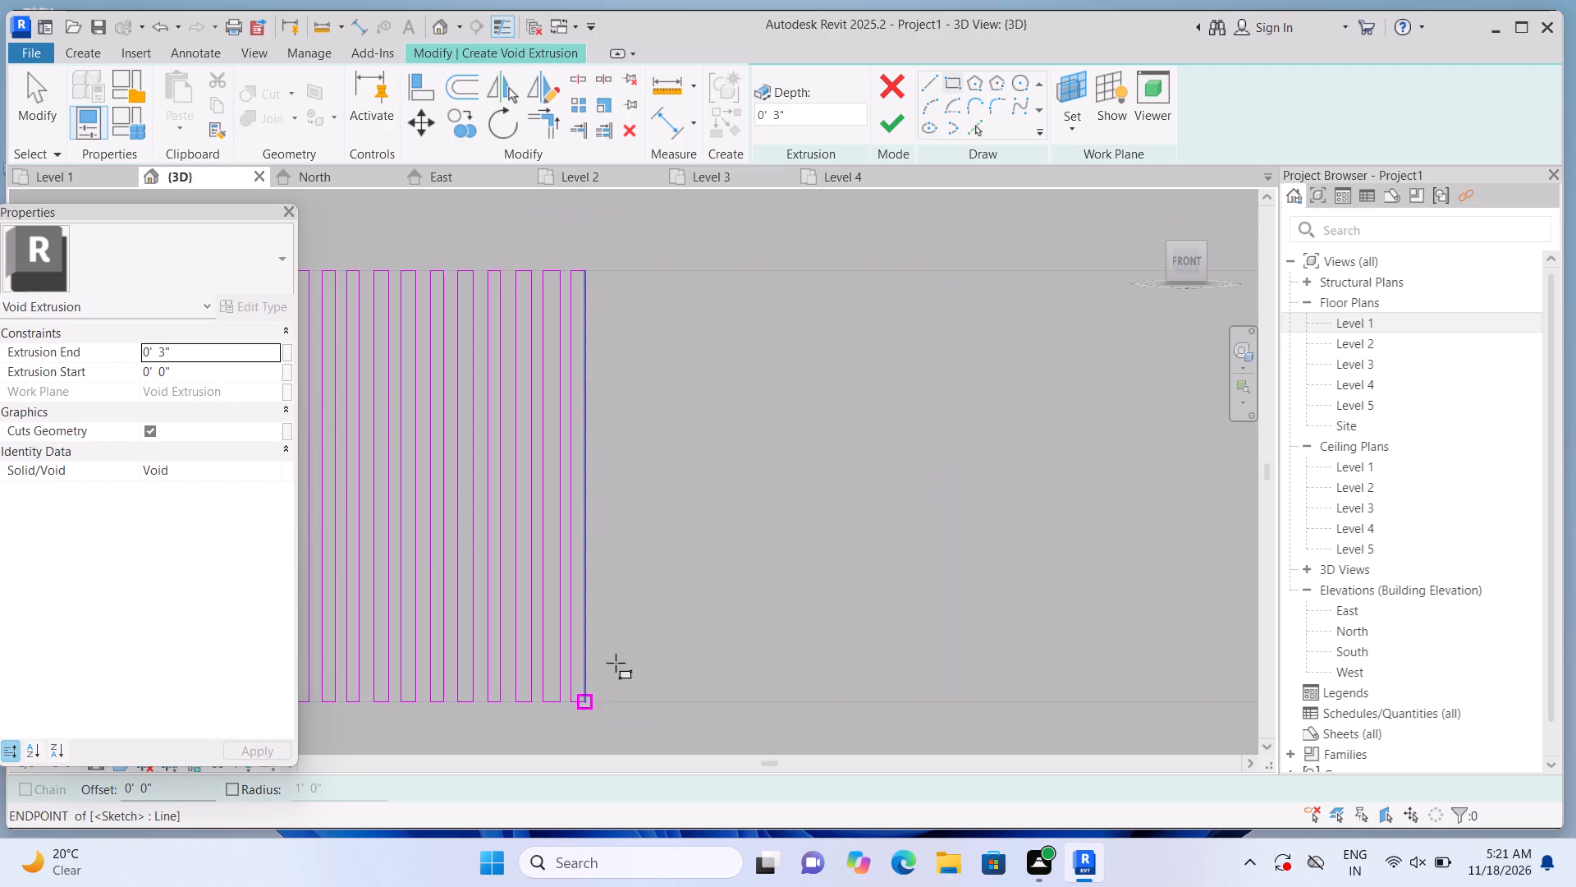
Add a twenty-first and twenty-second rectangle, each about 1.6" wide and 4'-0" tall, beside the twentieth.
{"action": "left_click", "coordinate": [600, 274]}
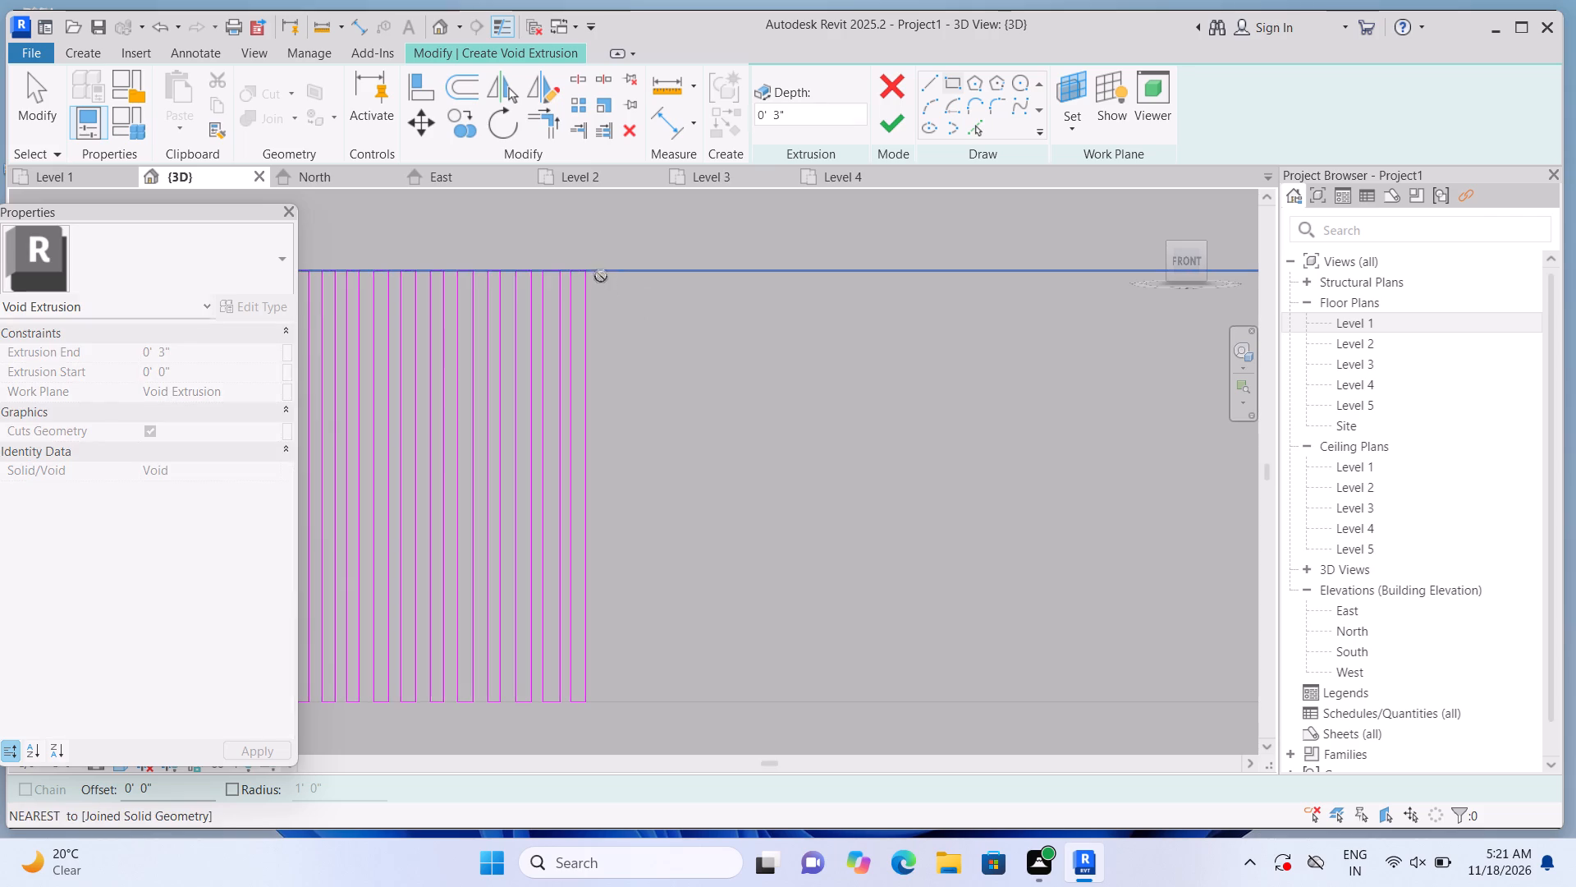
{"action": "left_click", "coordinate": [615, 700]}
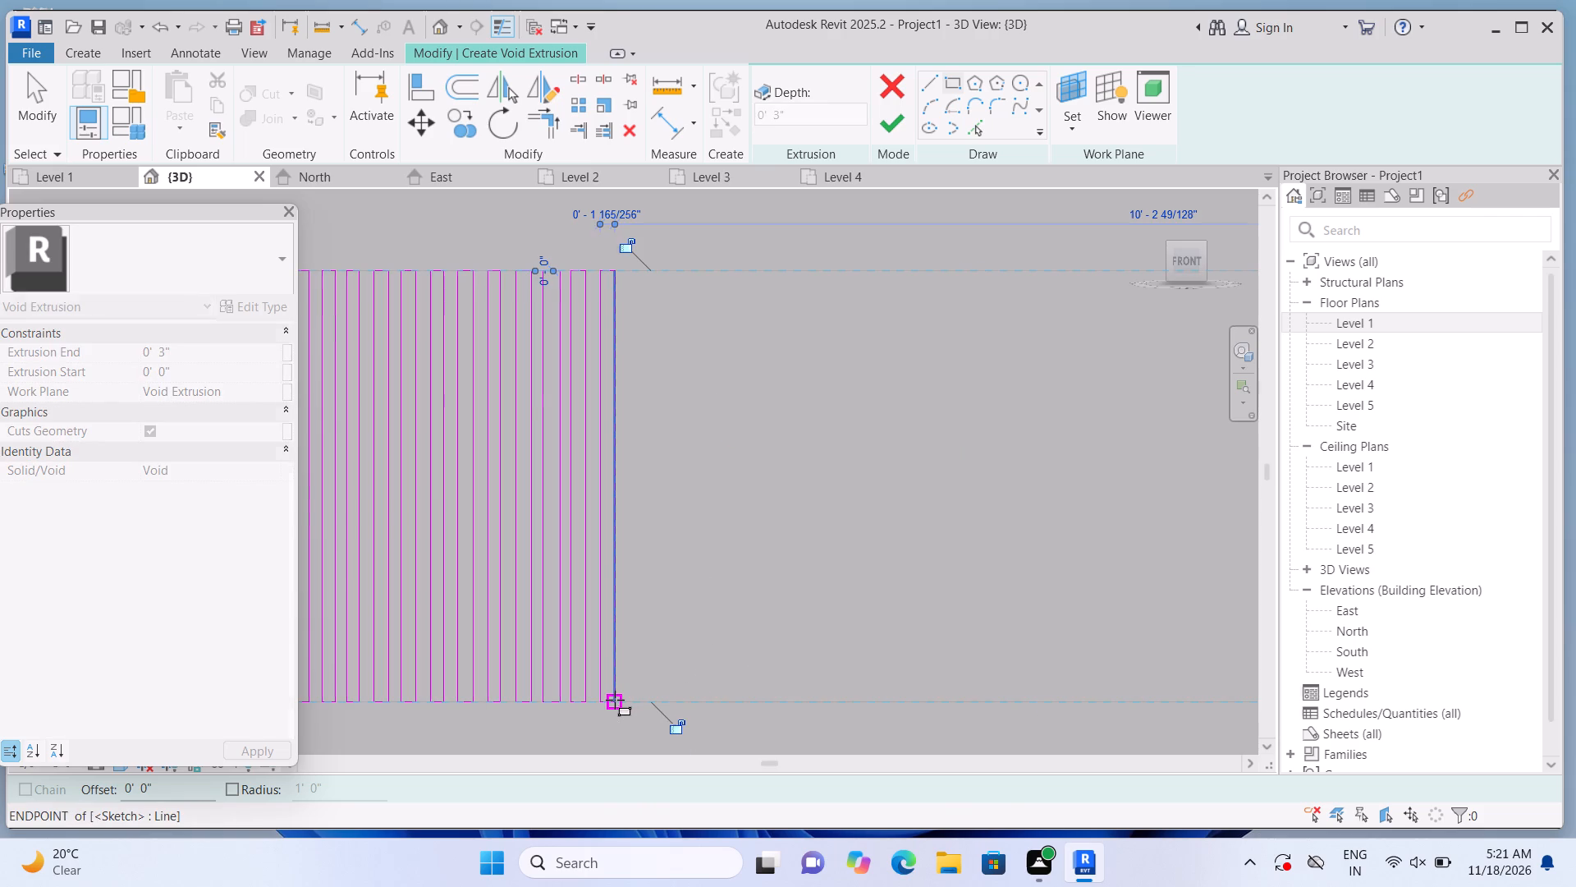
{"action": "key", "text": "Escape"}
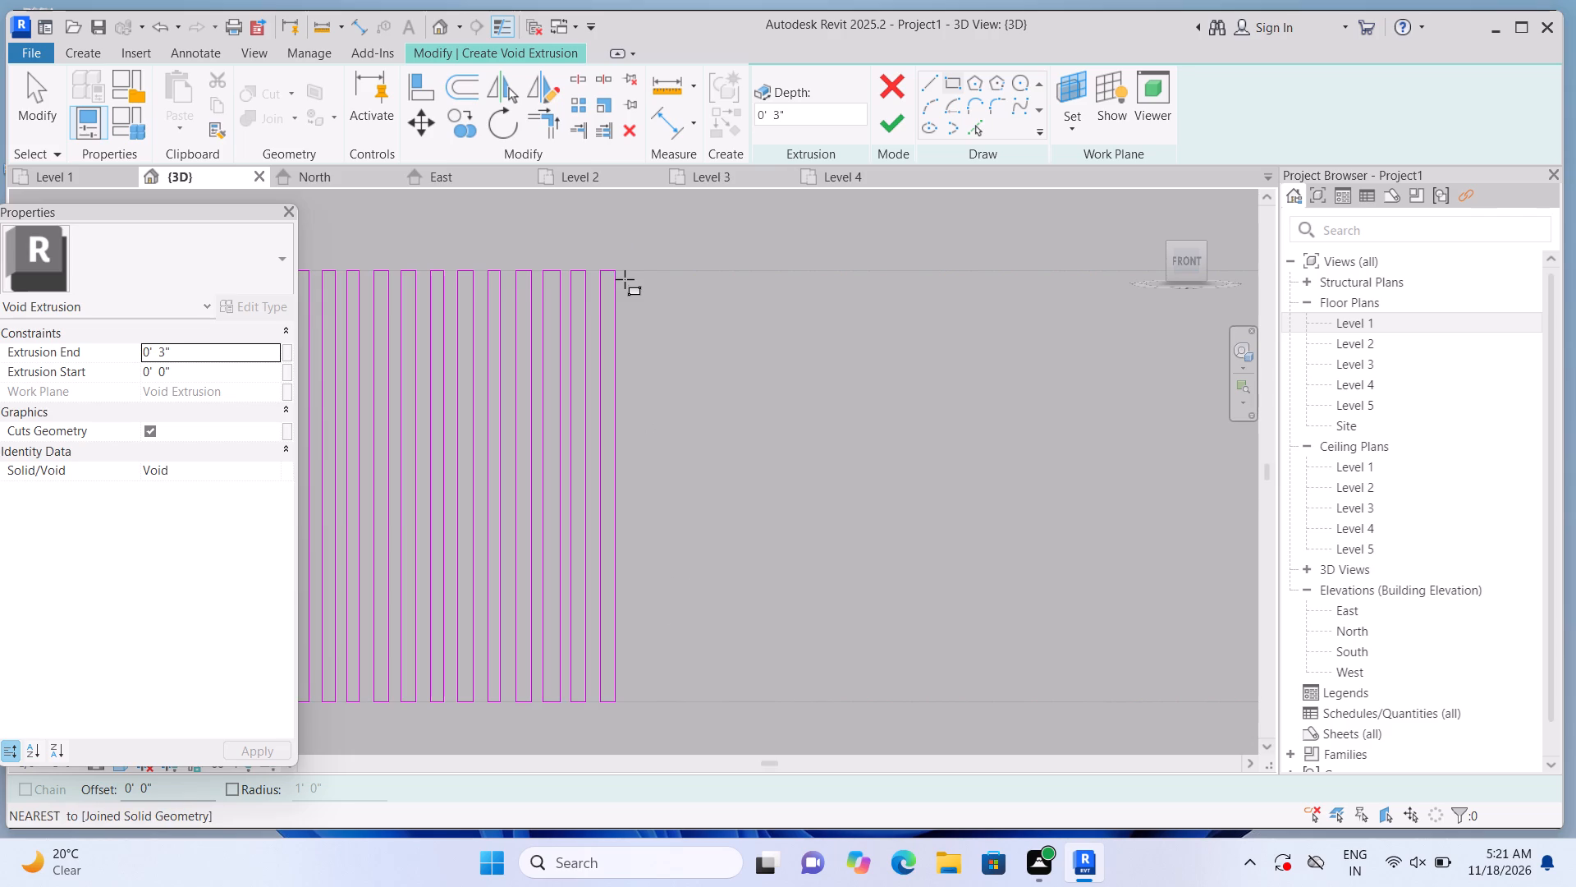
{"action": "left_click", "coordinate": [626, 277]}
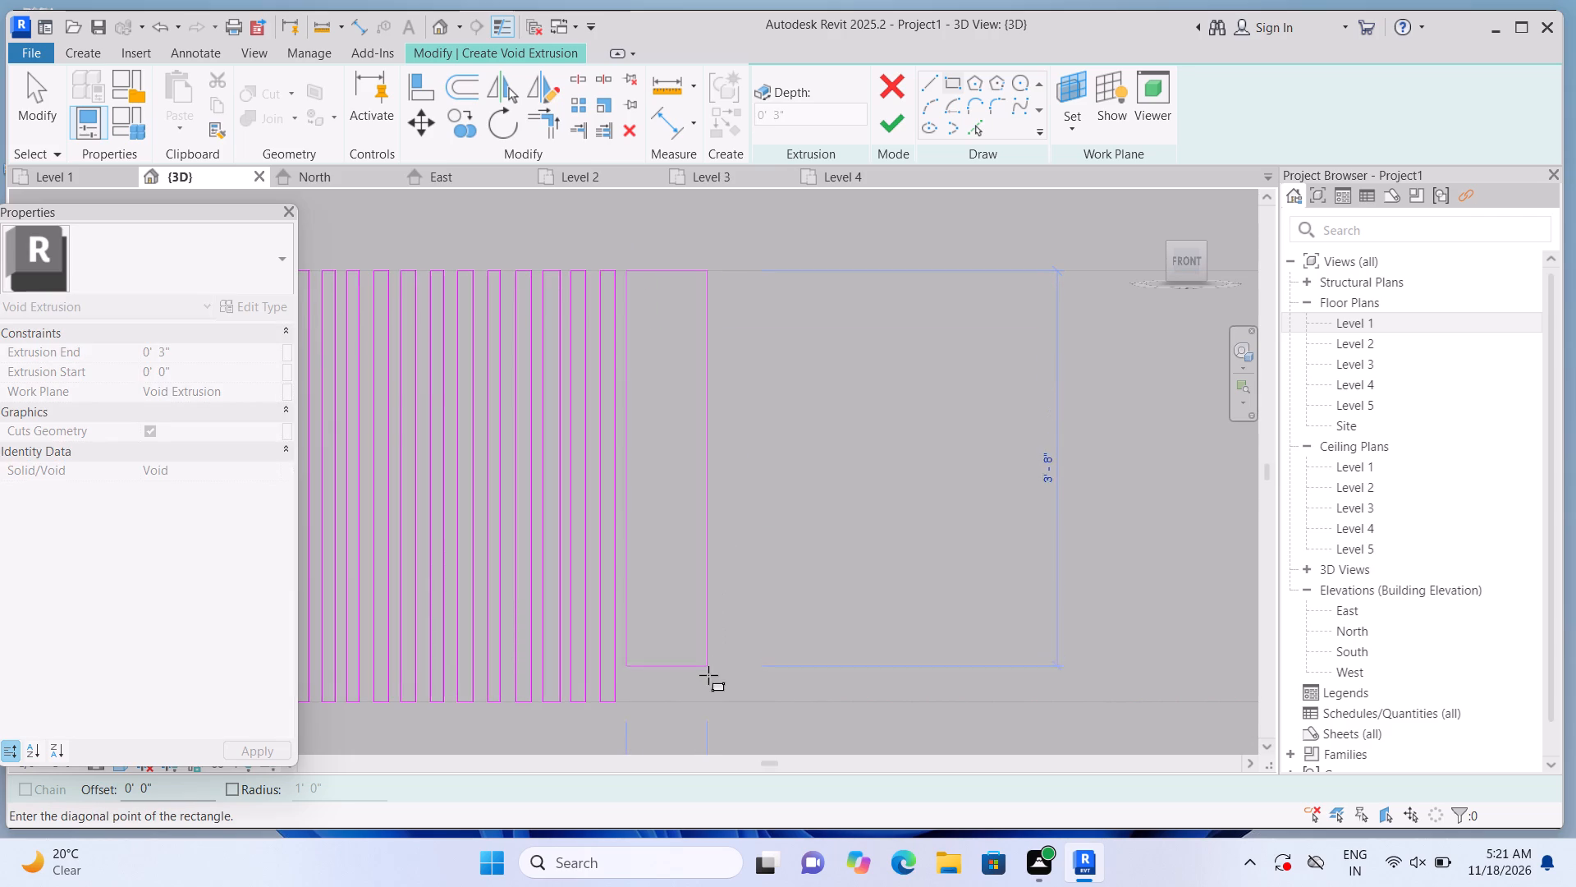
{"action": "left_click", "coordinate": [641, 703]}
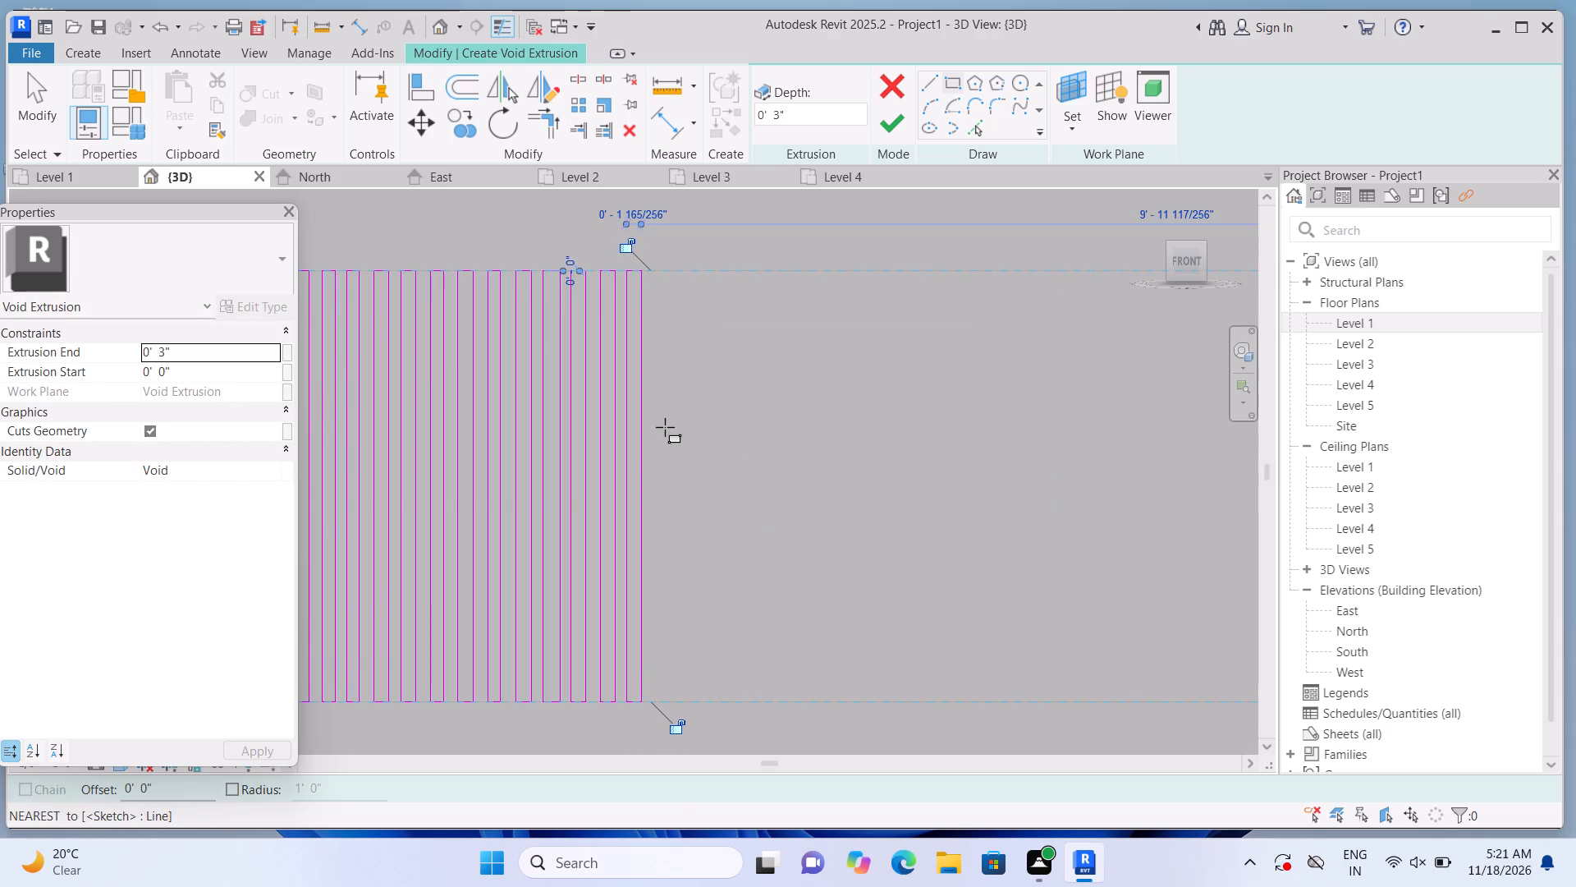
Add a twenty-third rectangle about 2.2" wide and a twenty-fourth about 1.9" wide, both 4'-0" tall, continuing the groove row.
{"action": "key", "text": "Escape"}
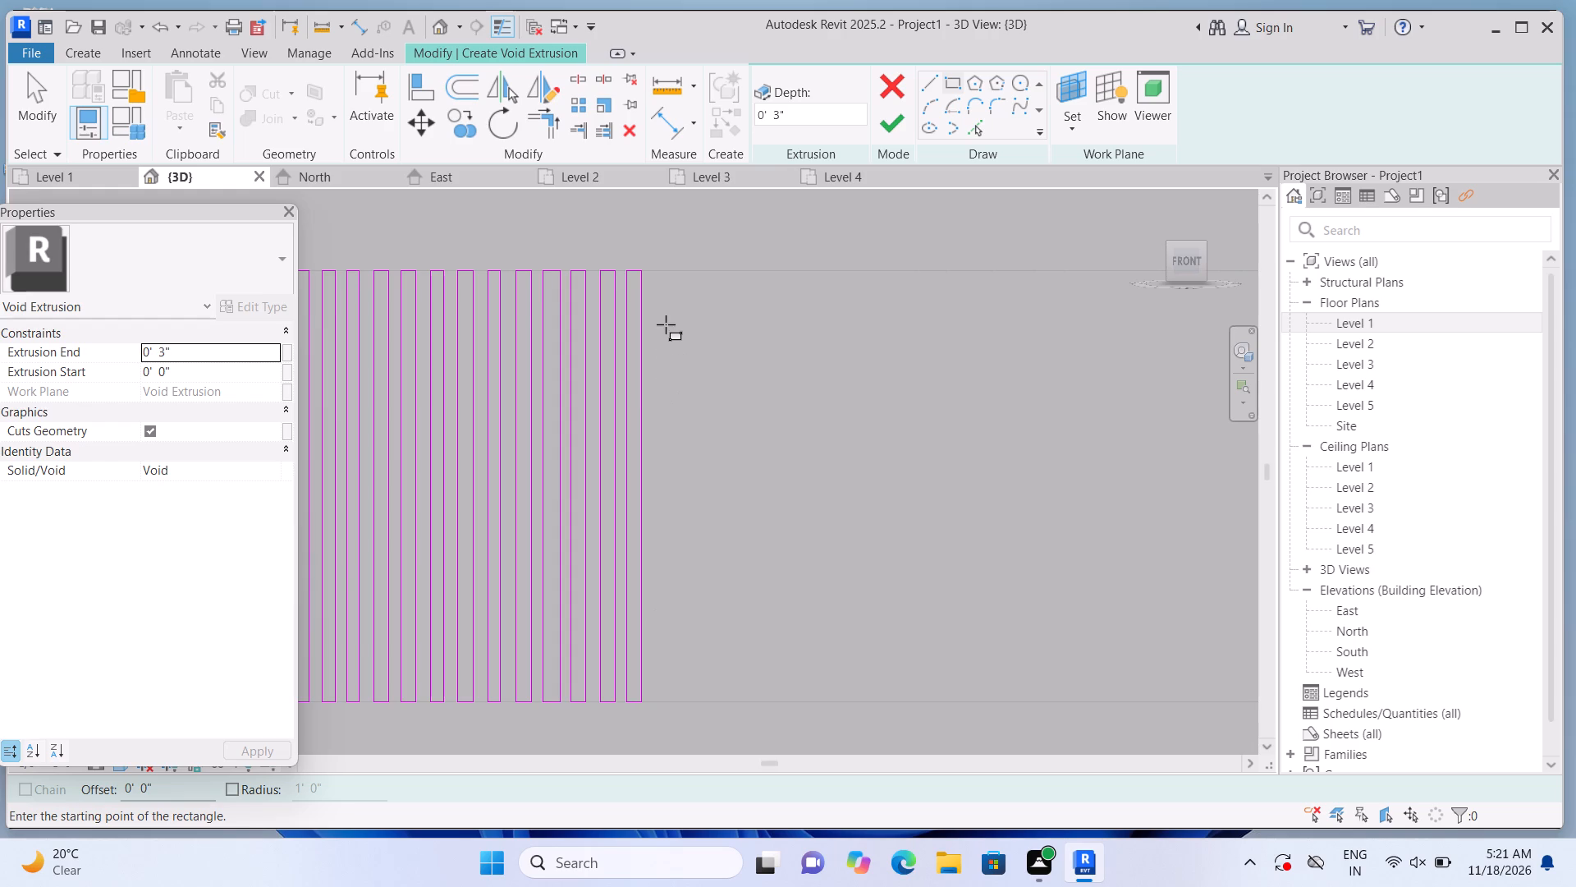
{"action": "left_click", "coordinate": [657, 271]}
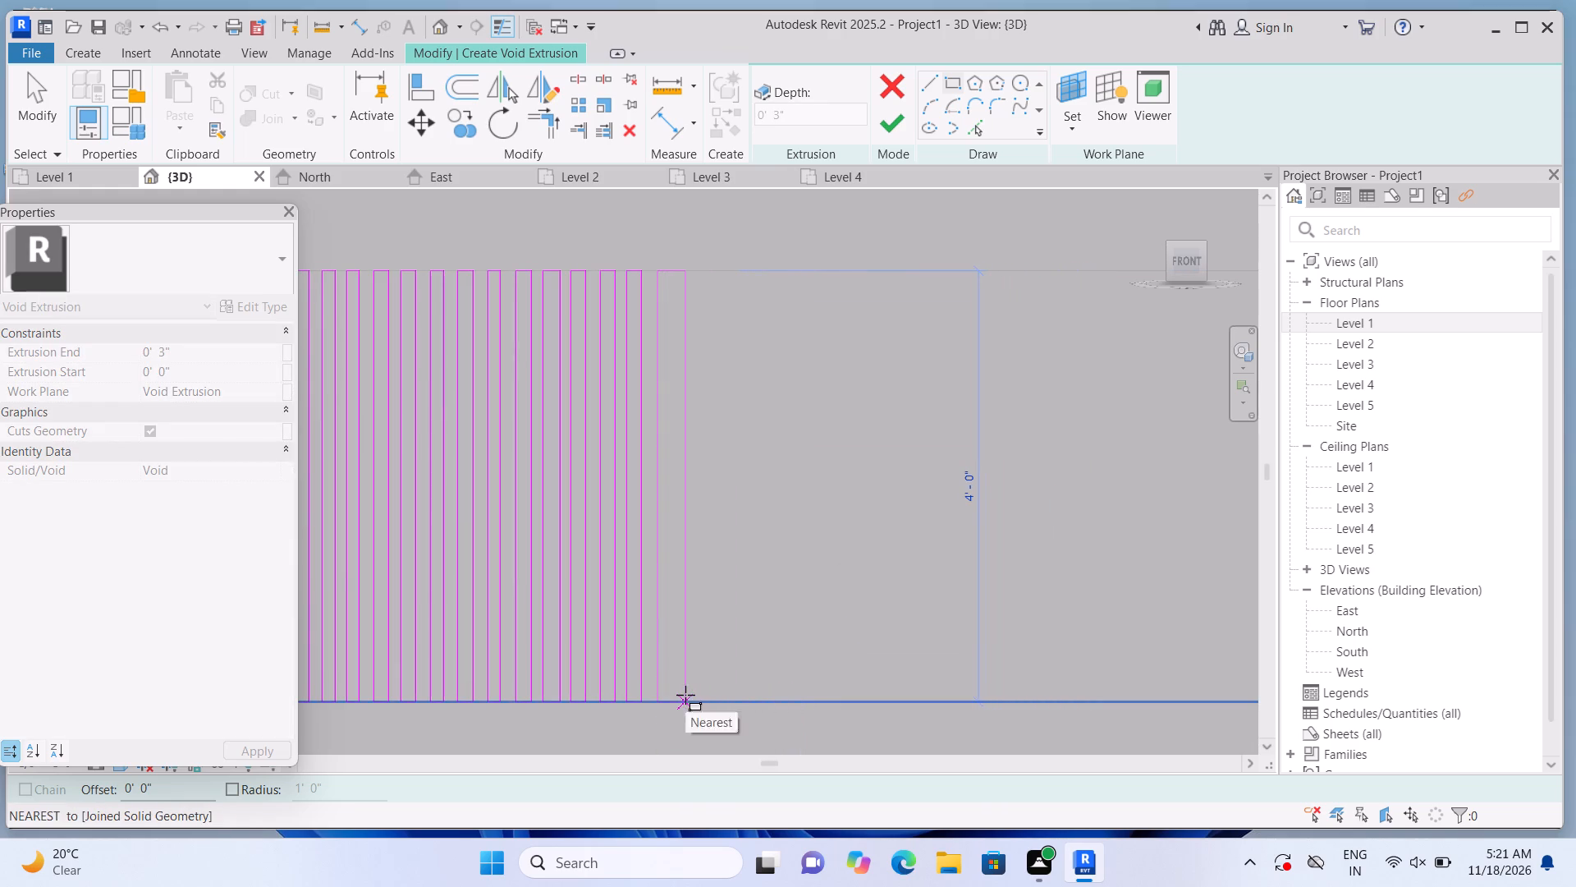
{"action": "left_click", "coordinate": [677, 693]}
{"action": "middle_click_drag", "start_coordinate": [739, 650], "coordinate": [700, 640]}
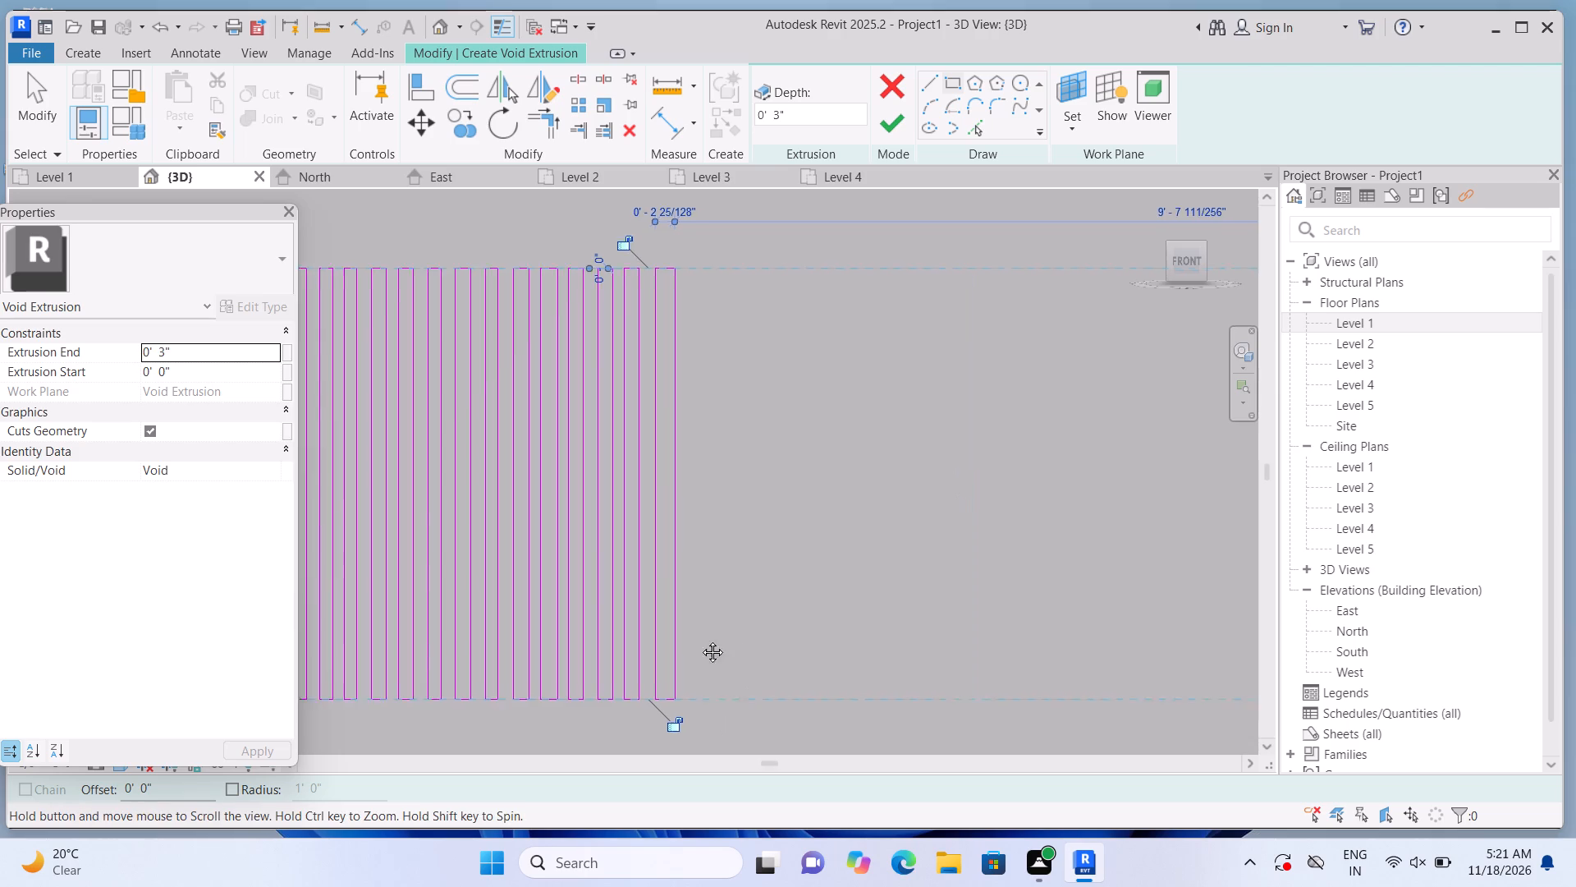
{"action": "middle_click_drag", "start_coordinate": [700, 640], "coordinate": [449, 579]}
{"action": "scroll", "coordinate": [458, 591], "scroll_direction": "down", "scroll_amount": 5}
{"action": "middle_click_drag", "start_coordinate": [474, 577], "coordinate": [492, 577]}
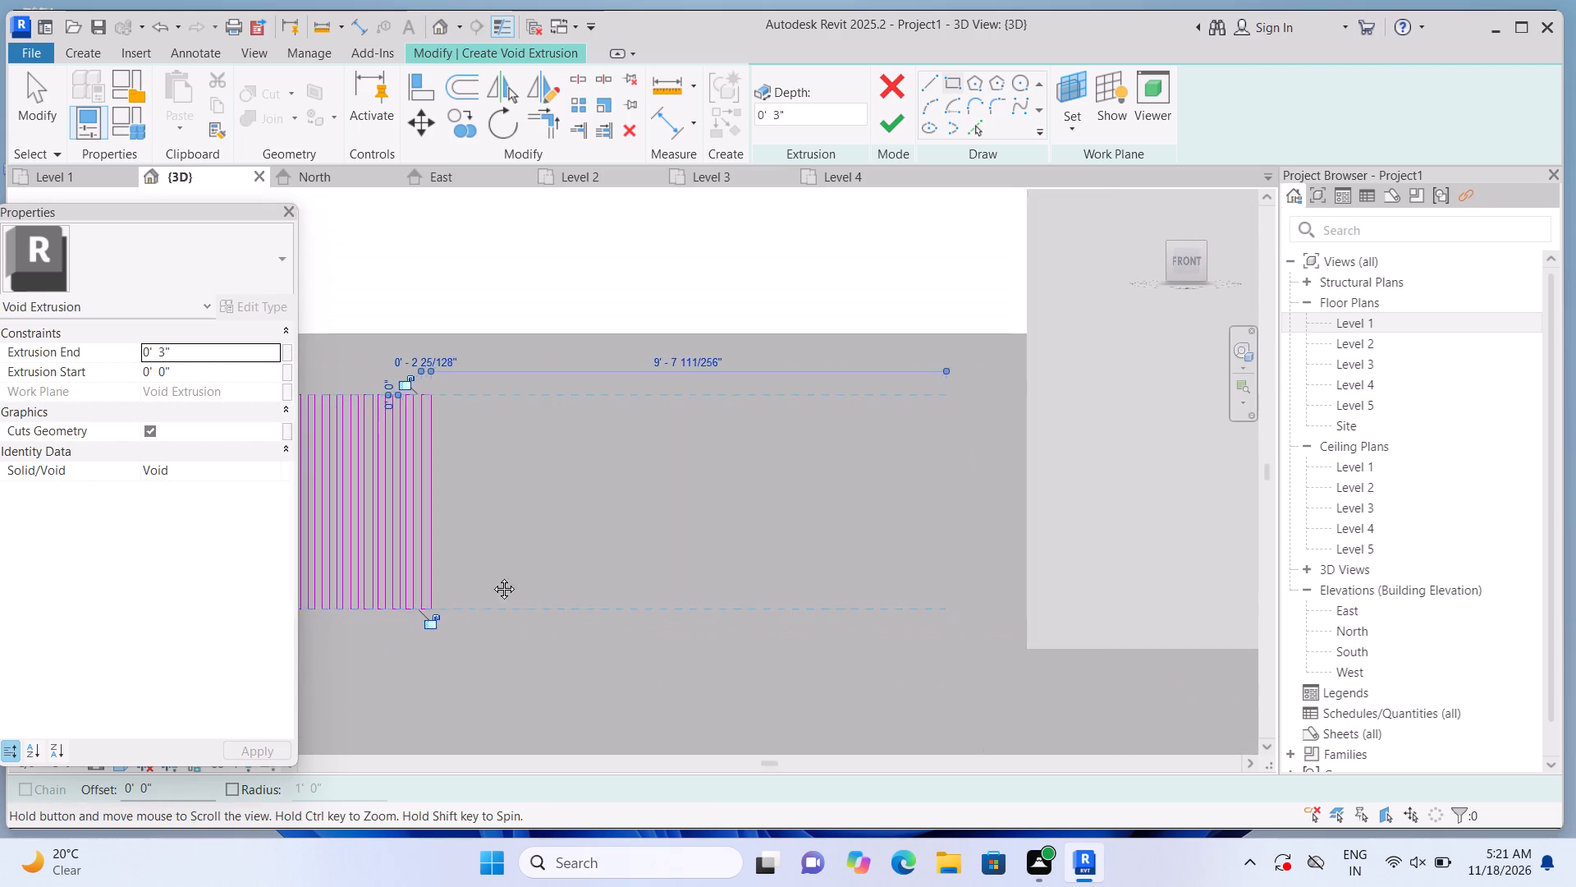
{"action": "middle_click_drag", "start_coordinate": [492, 577], "coordinate": [653, 577]}
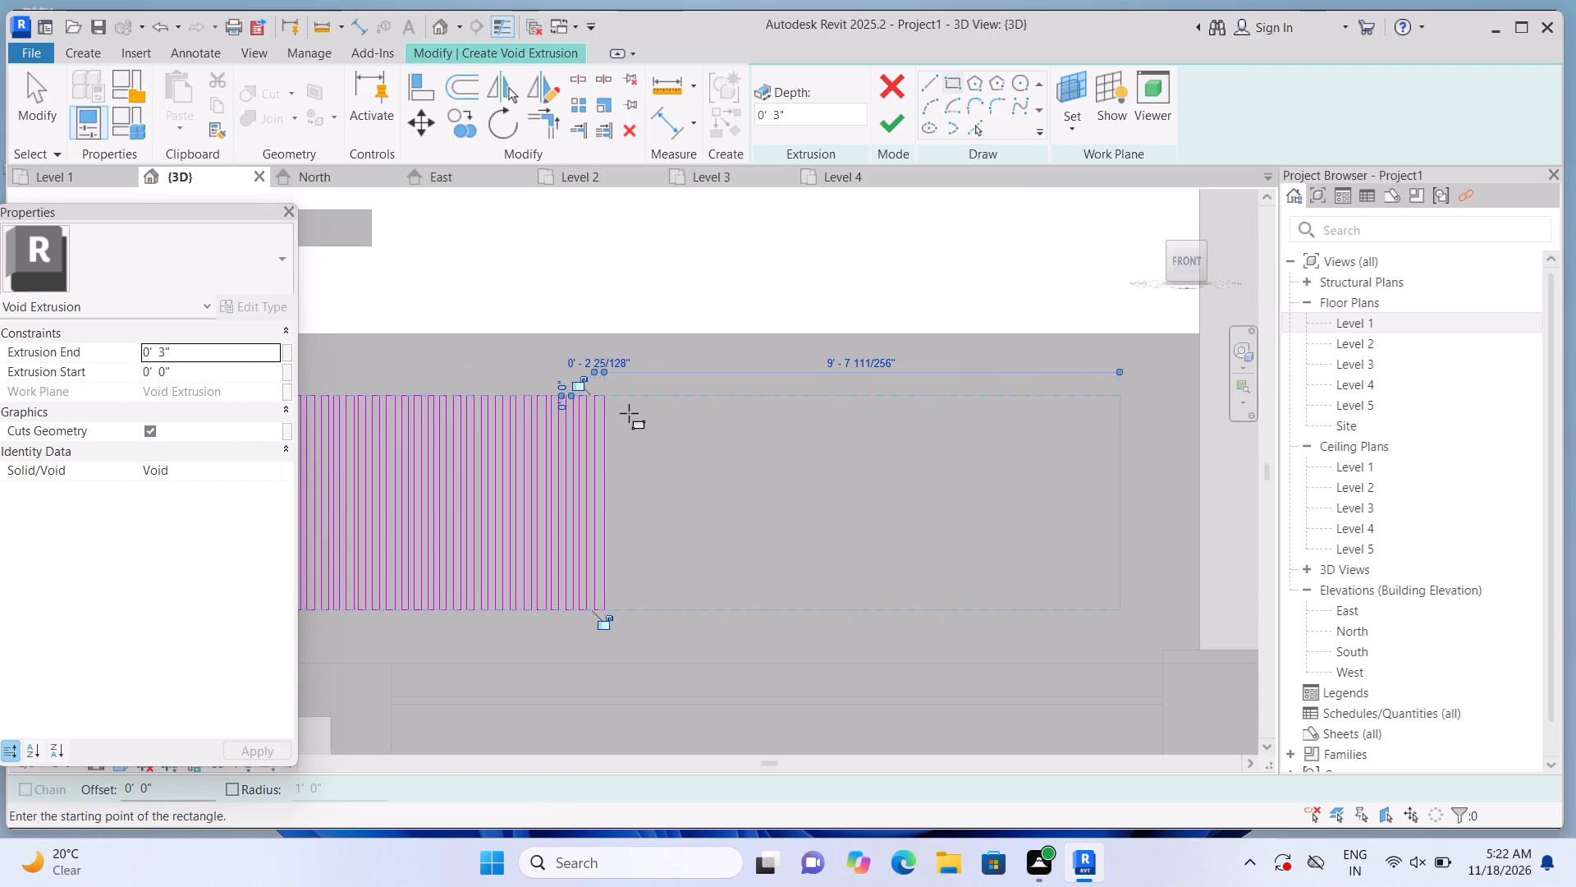
{"action": "left_click", "coordinate": [614, 397]}
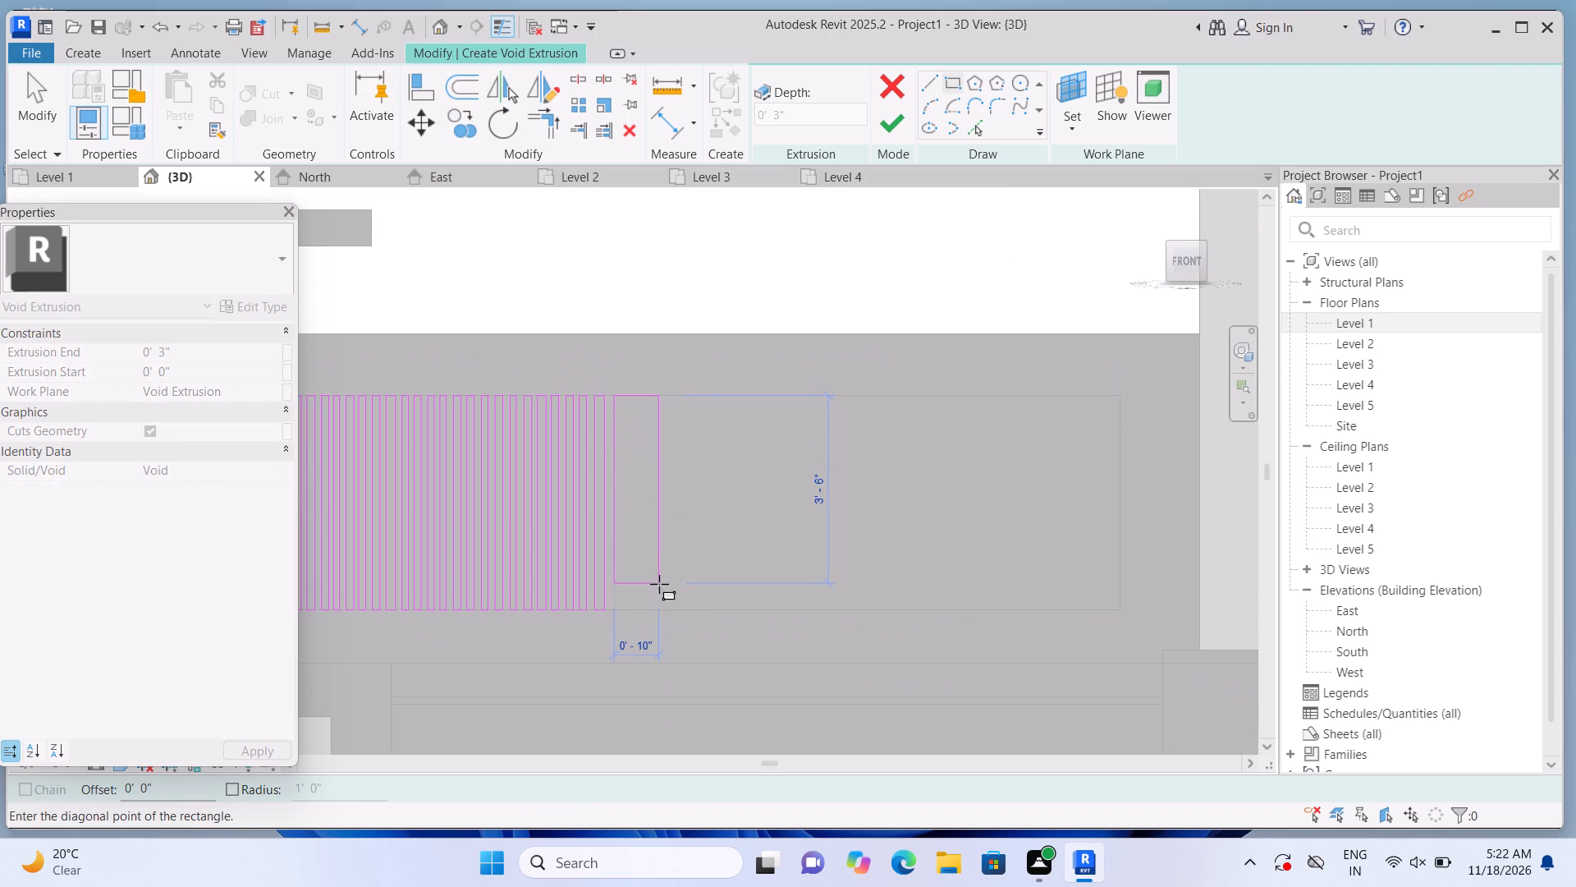
{"action": "scroll", "coordinate": [651, 610], "scroll_direction": "up", "scroll_amount": 2}
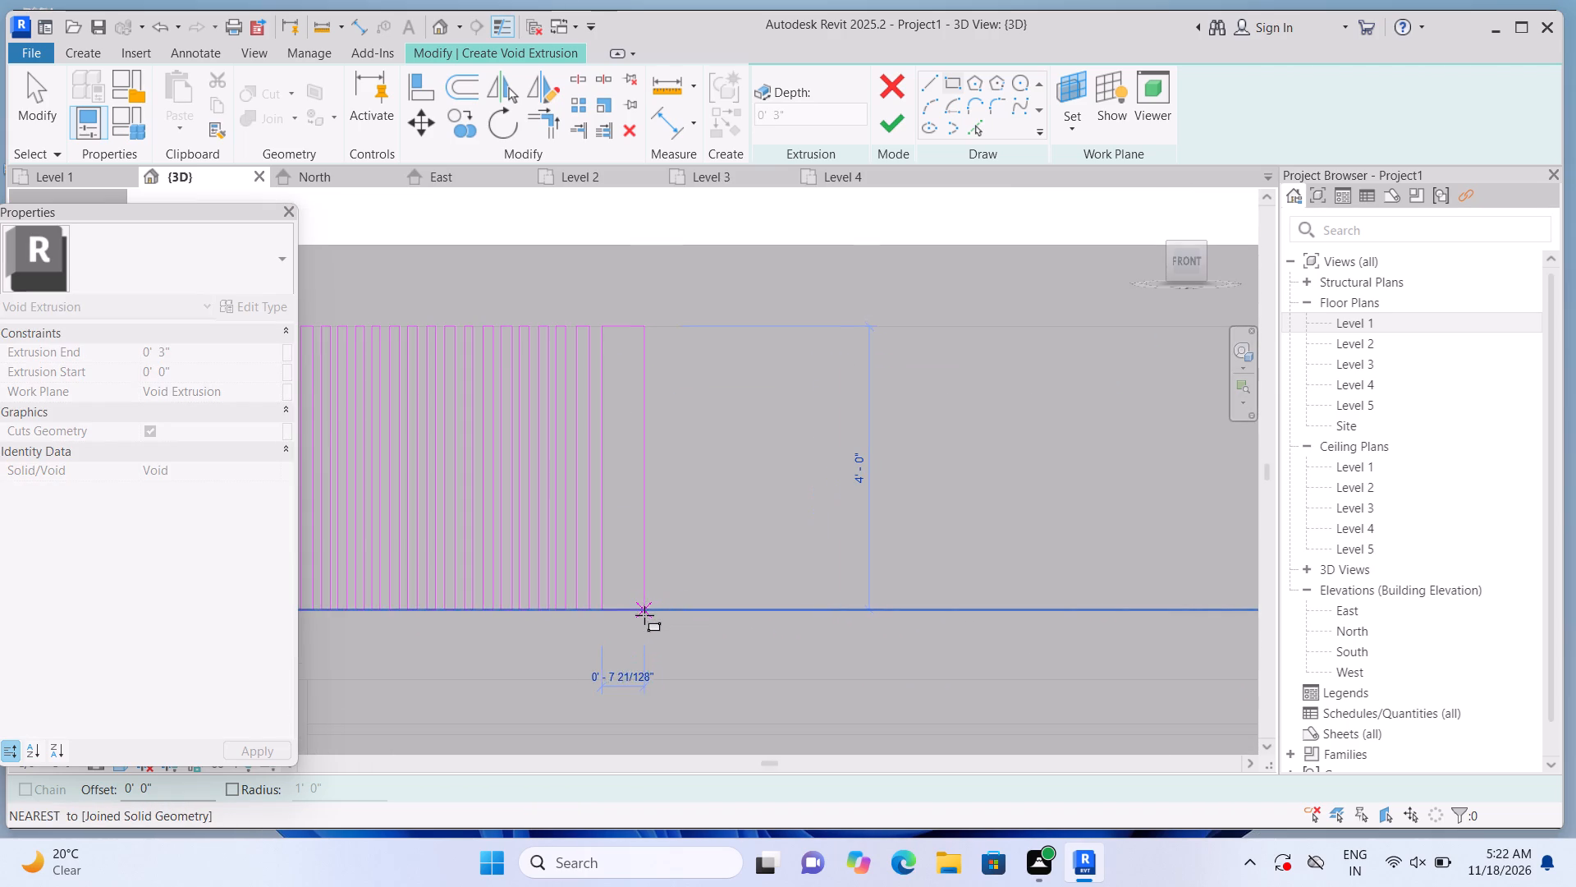
{"action": "left_click", "coordinate": [613, 618]}
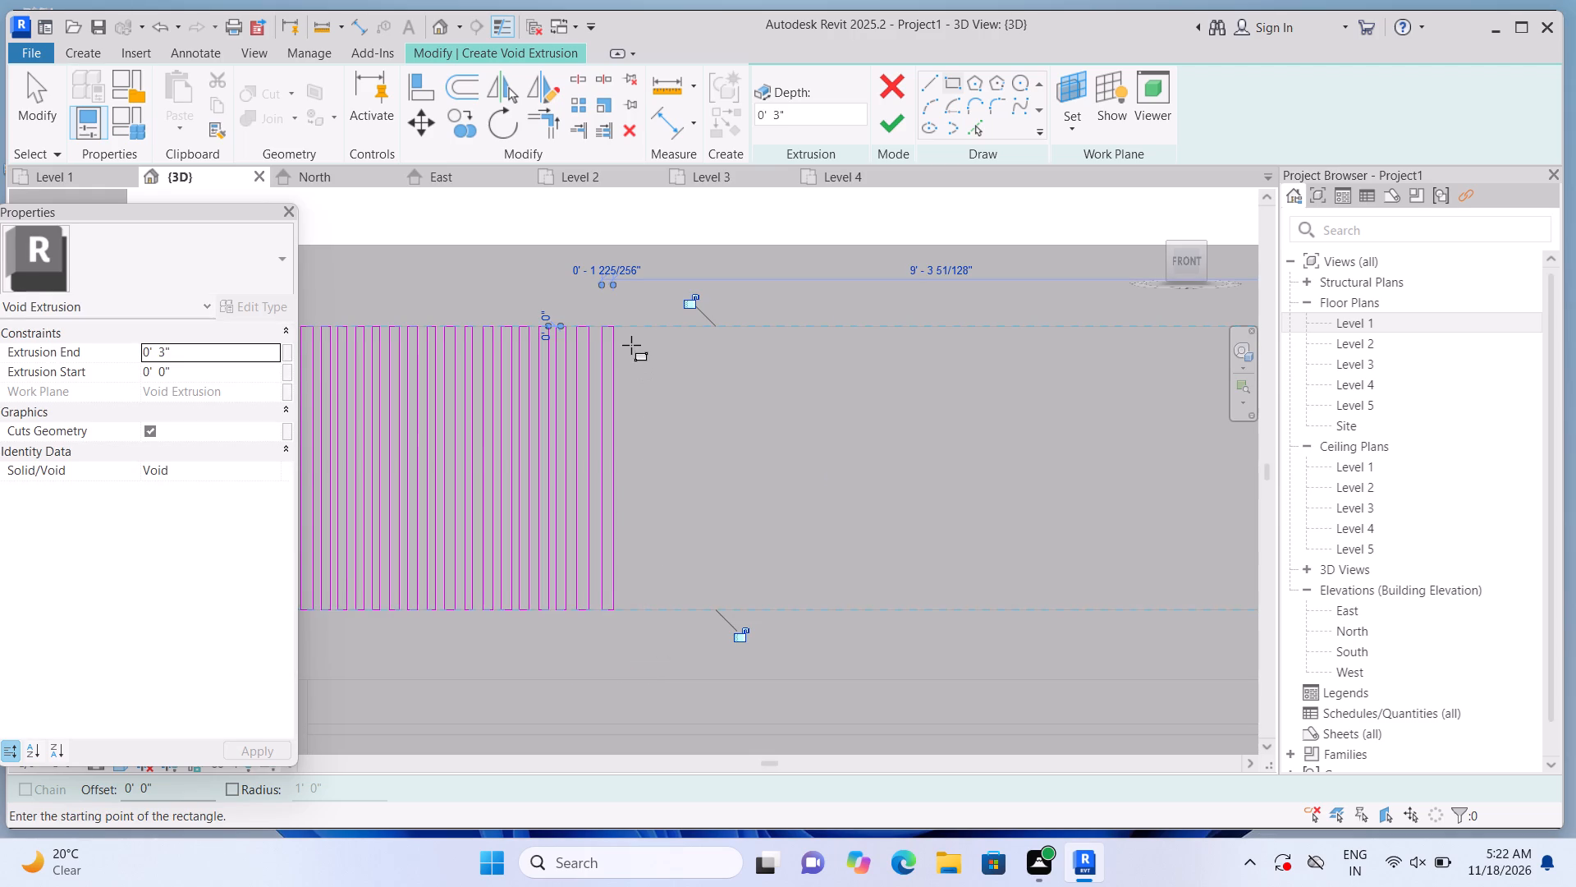
Add a twenty-fifth rectangle about 2.6" wide, and a twenty-sixth and twenty-seventh about 1.9" wide, spanning the panel's full height.
{"action": "left_click", "coordinate": [625, 333]}
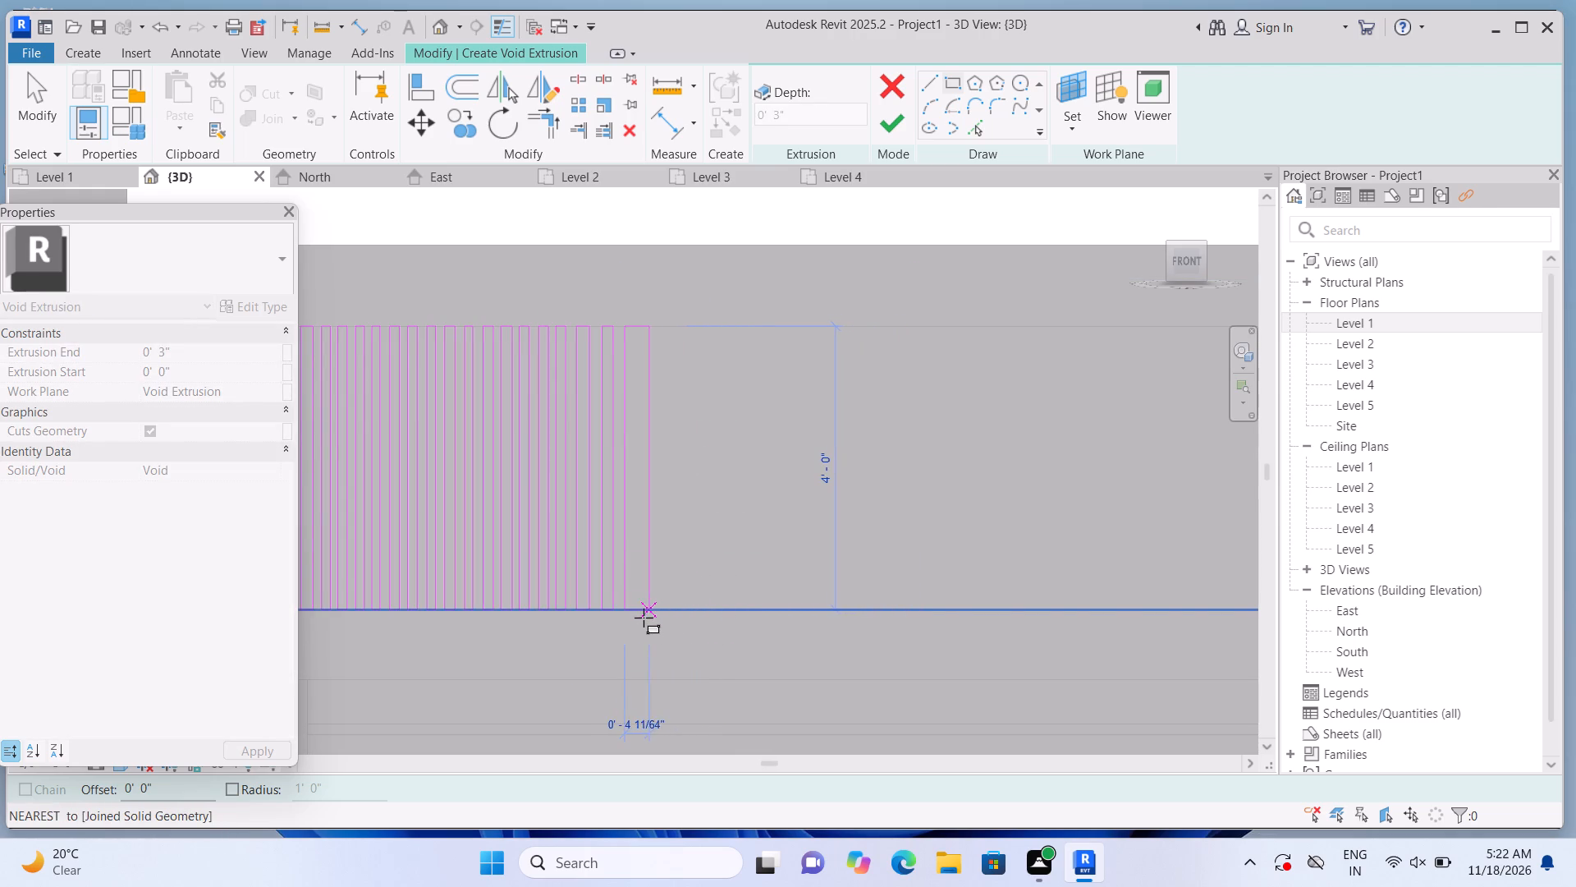
{"action": "left_click", "coordinate": [640, 618]}
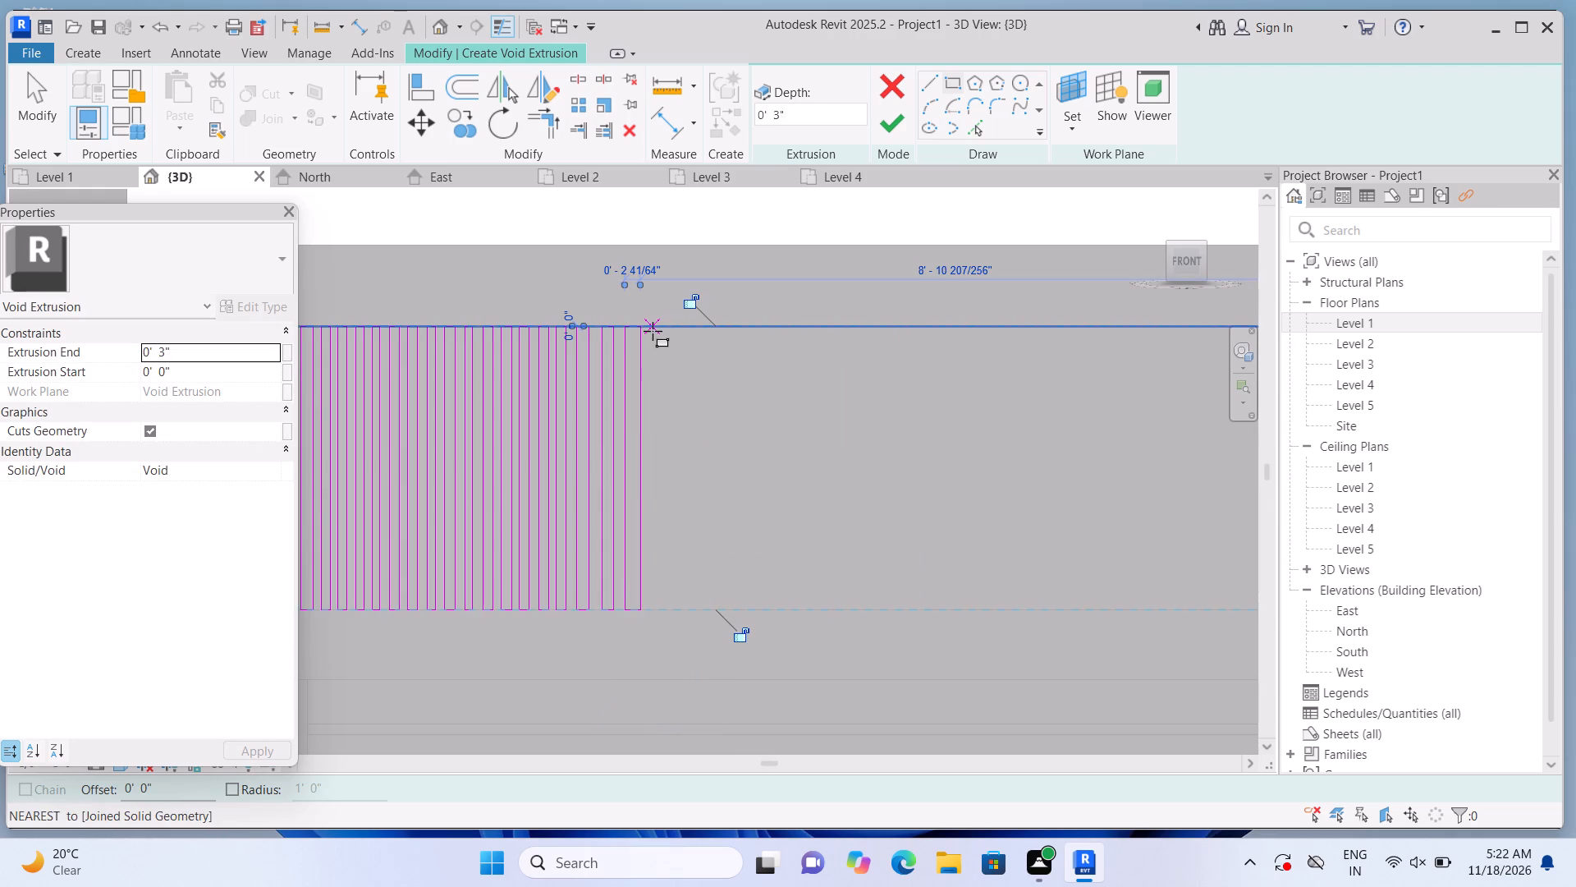
{"action": "left_click", "coordinate": [653, 330]}
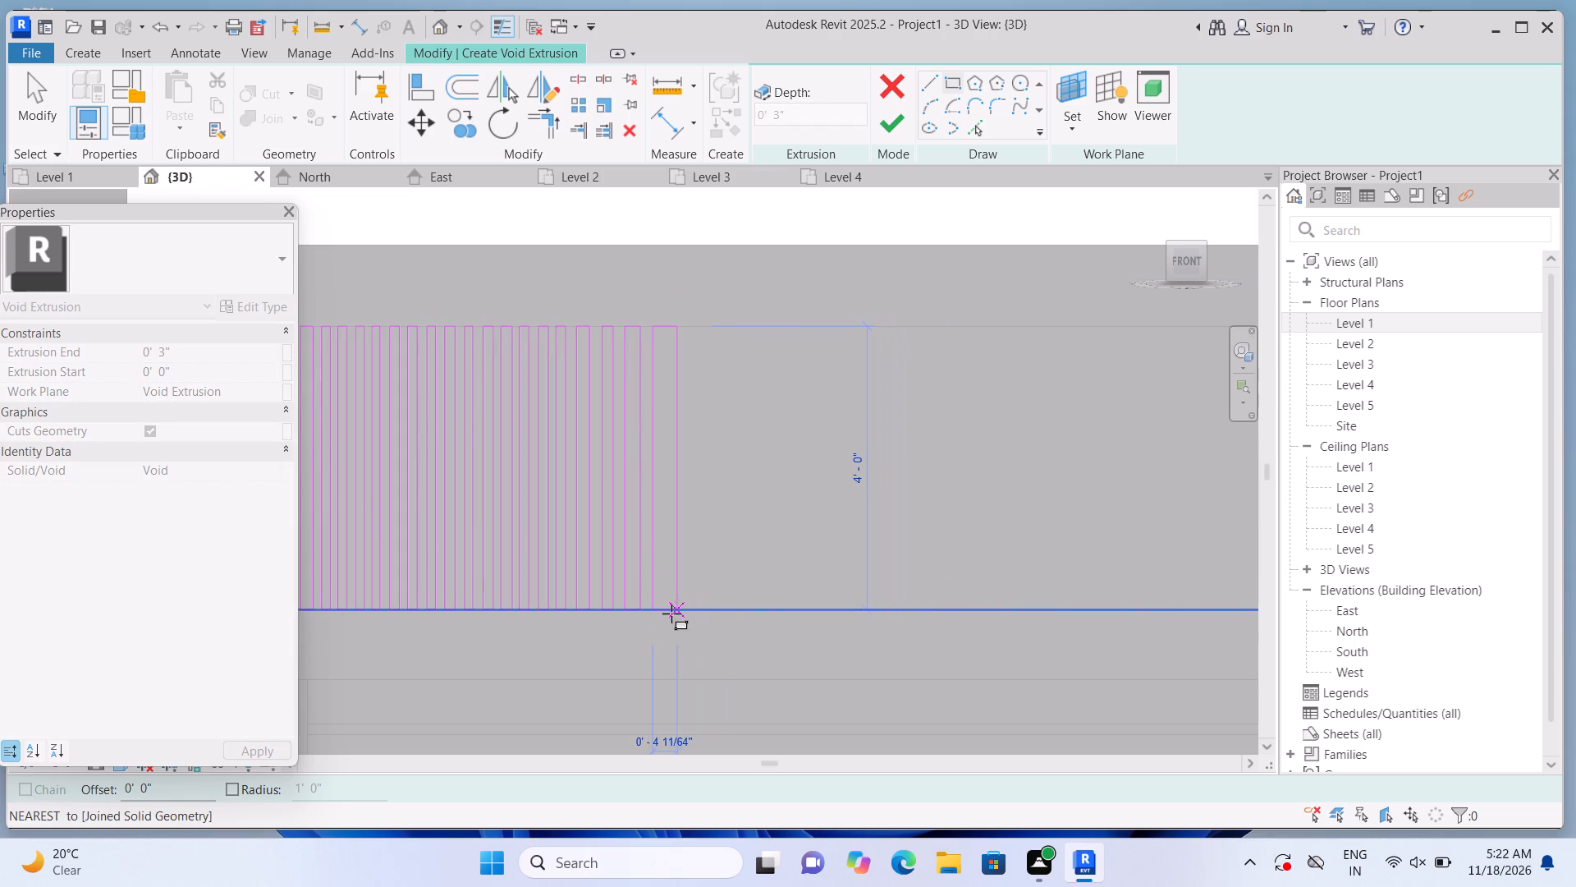
{"action": "left_click", "coordinate": [664, 611]}
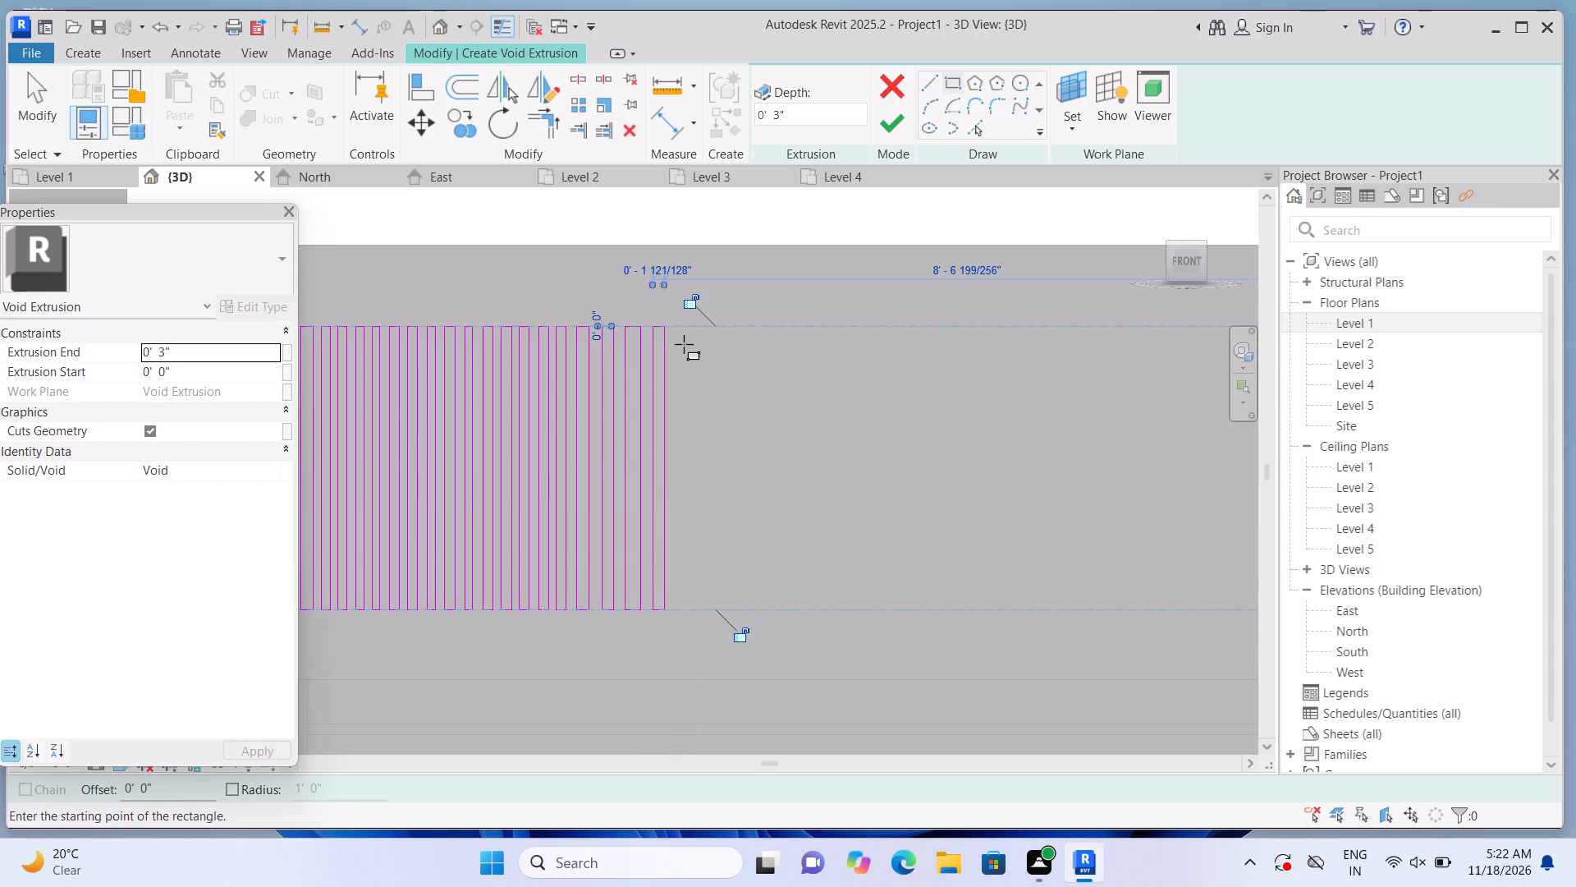
{"action": "left_click", "coordinate": [679, 329]}
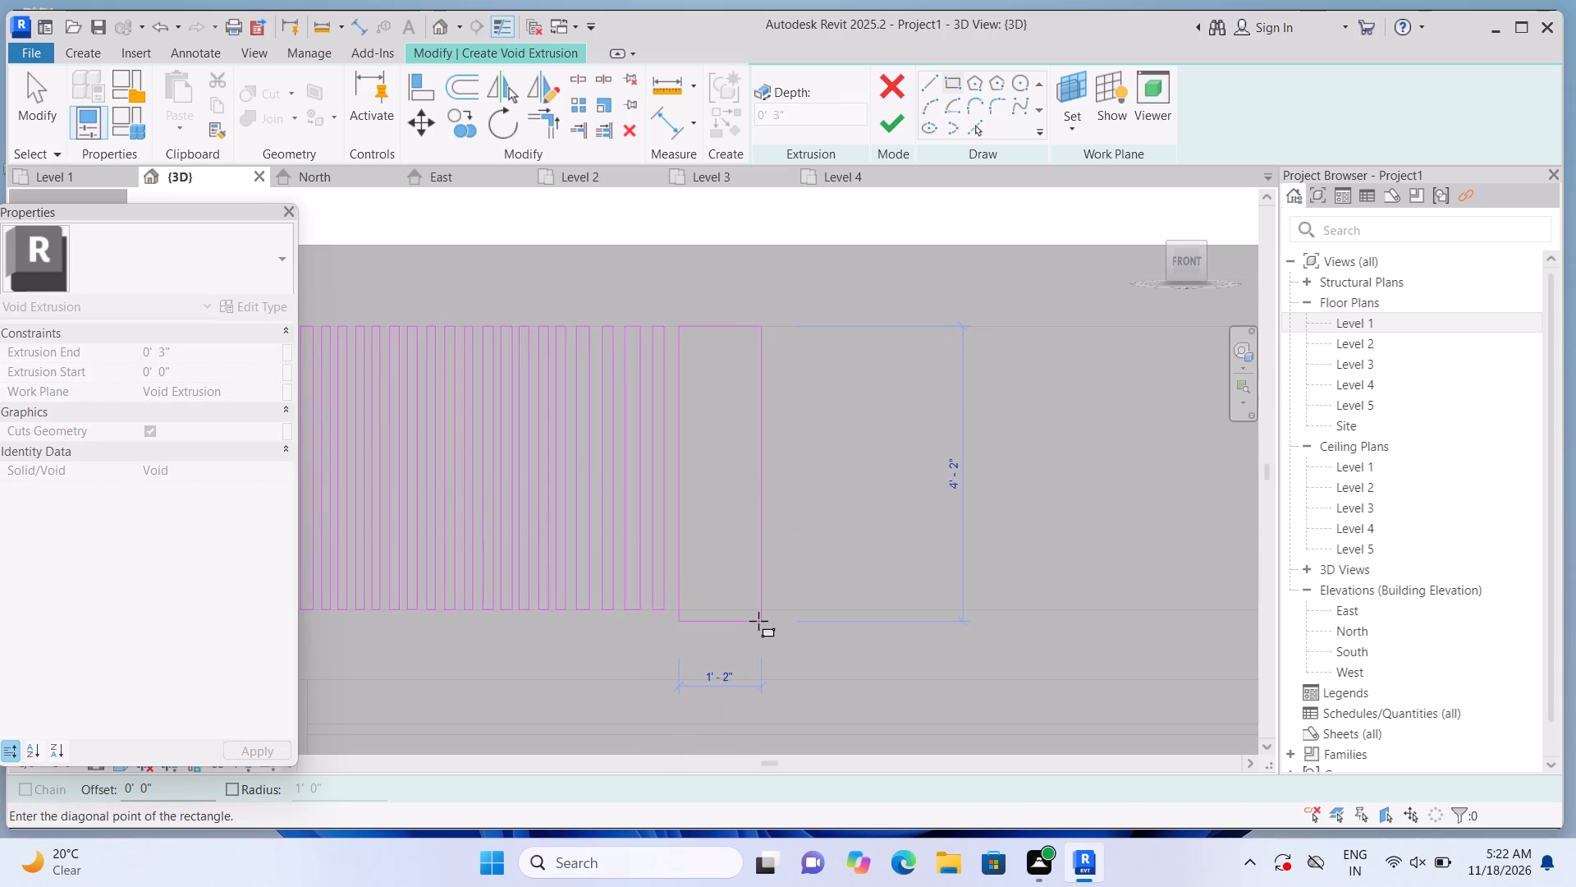
{"action": "left_click", "coordinate": [690, 605]}
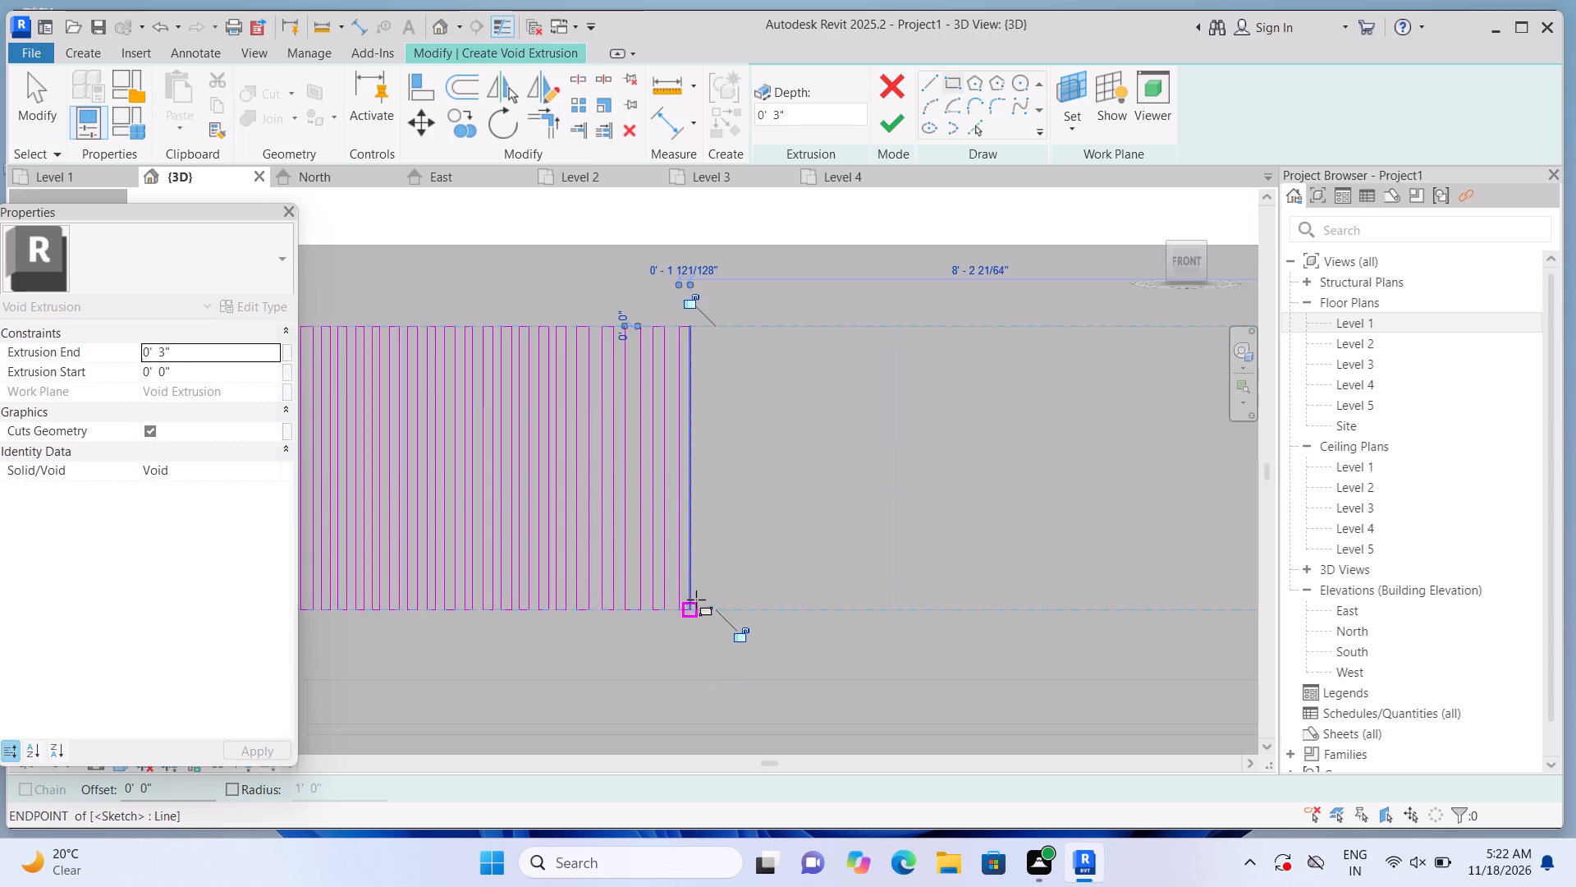
{"action": "key", "text": "Escape"}
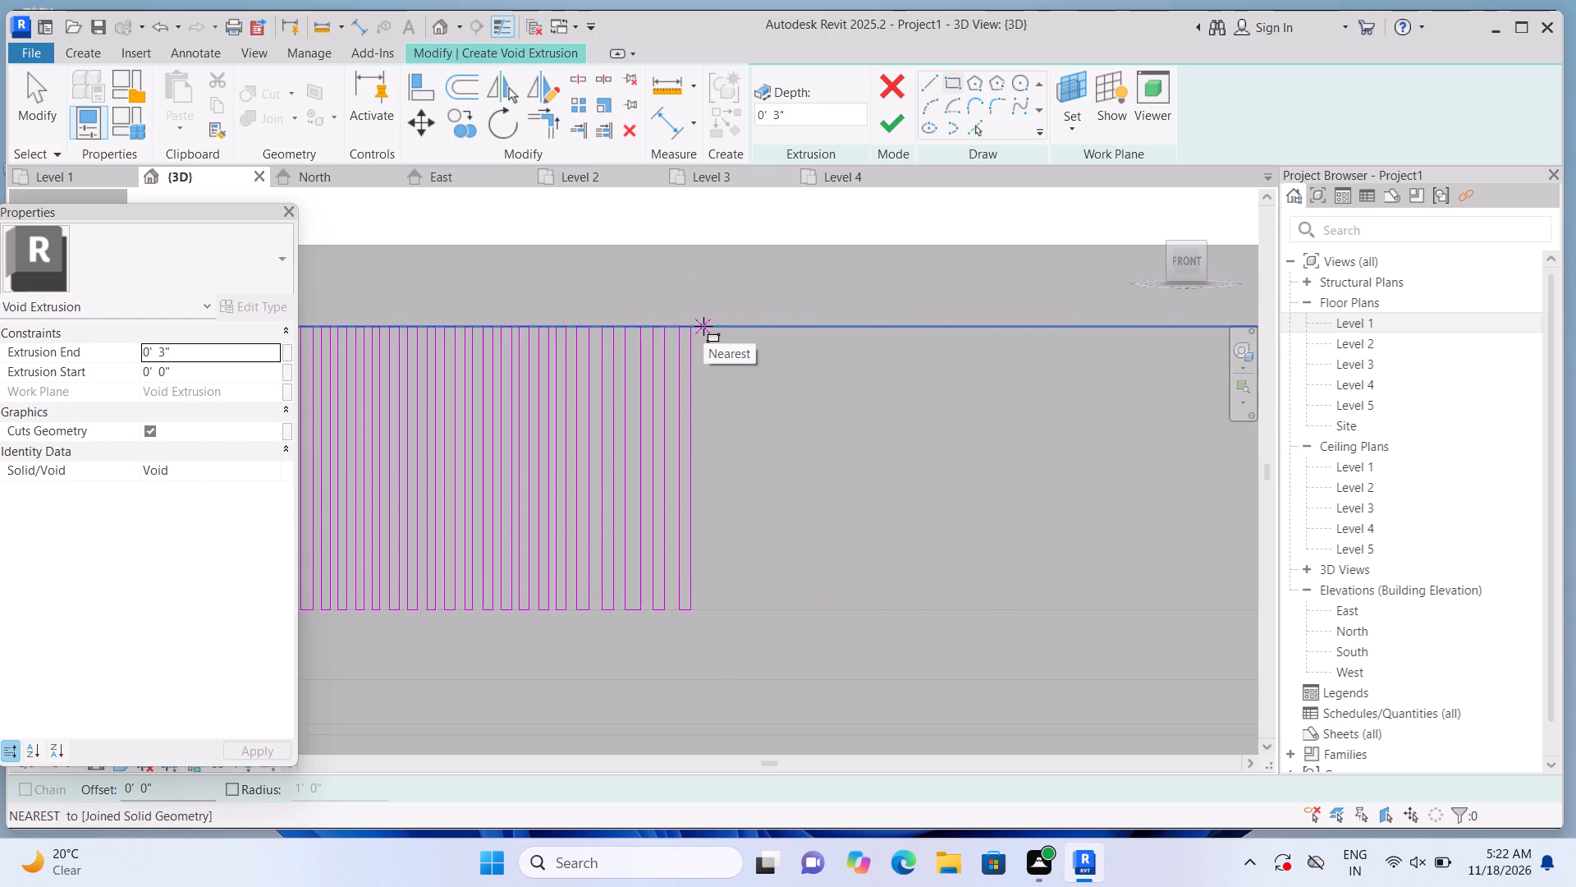
Add a twenty-eighth, twenty-ninth and thirtieth narrow 4'-0" tall rectangle beside the twenty-seventh, the thirtieth about 2.6" wide.
{"action": "left_click", "coordinate": [703, 326]}
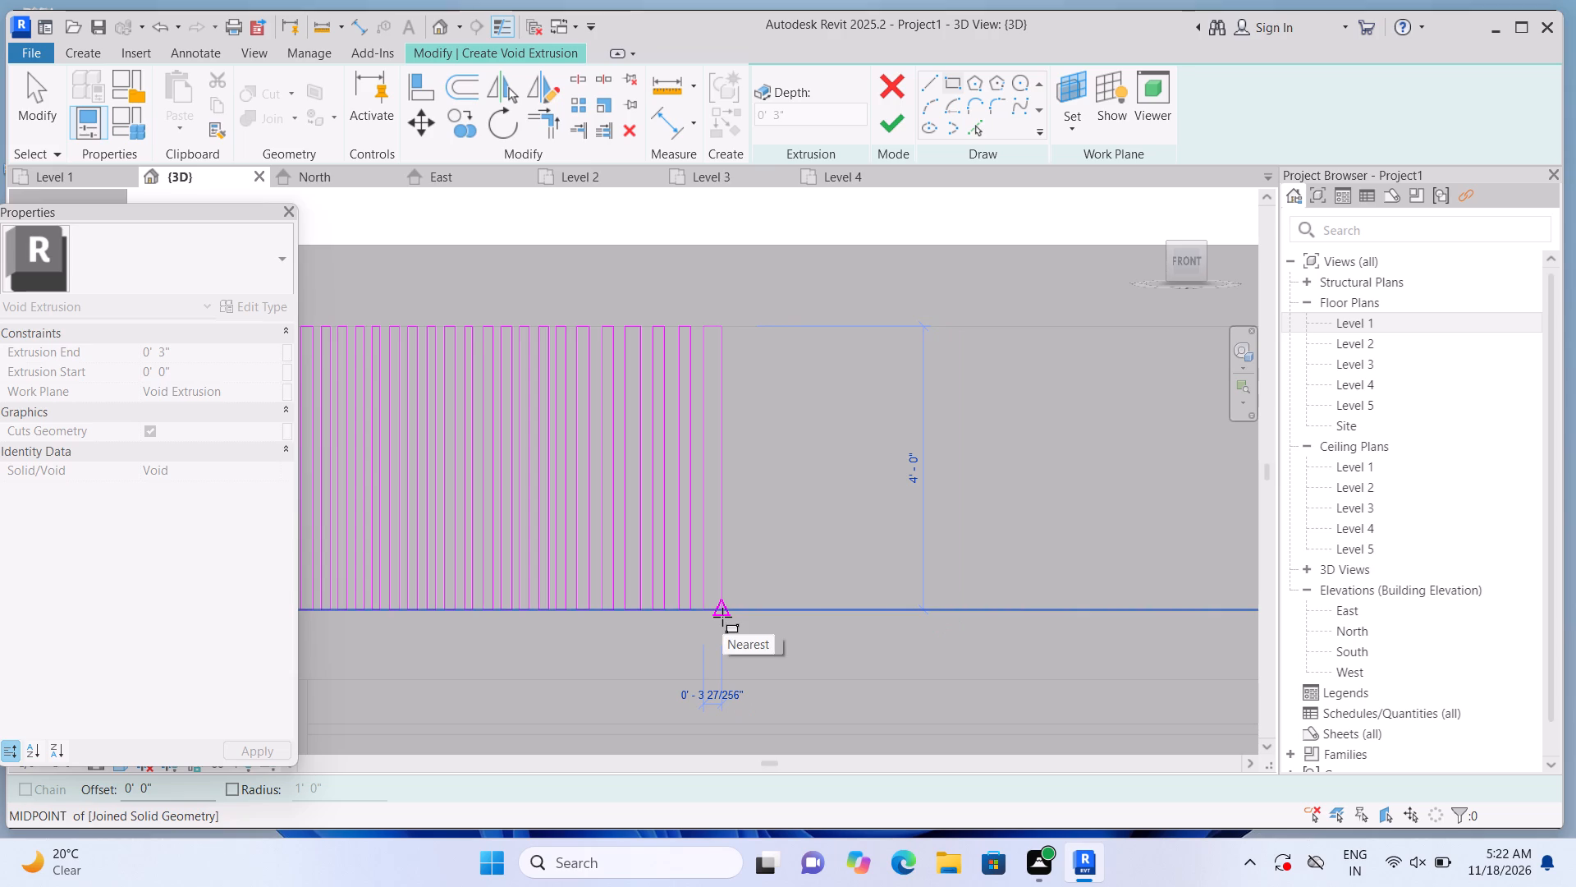
{"action": "left_click", "coordinate": [722, 617]}
{"action": "key", "text": "Escape"}
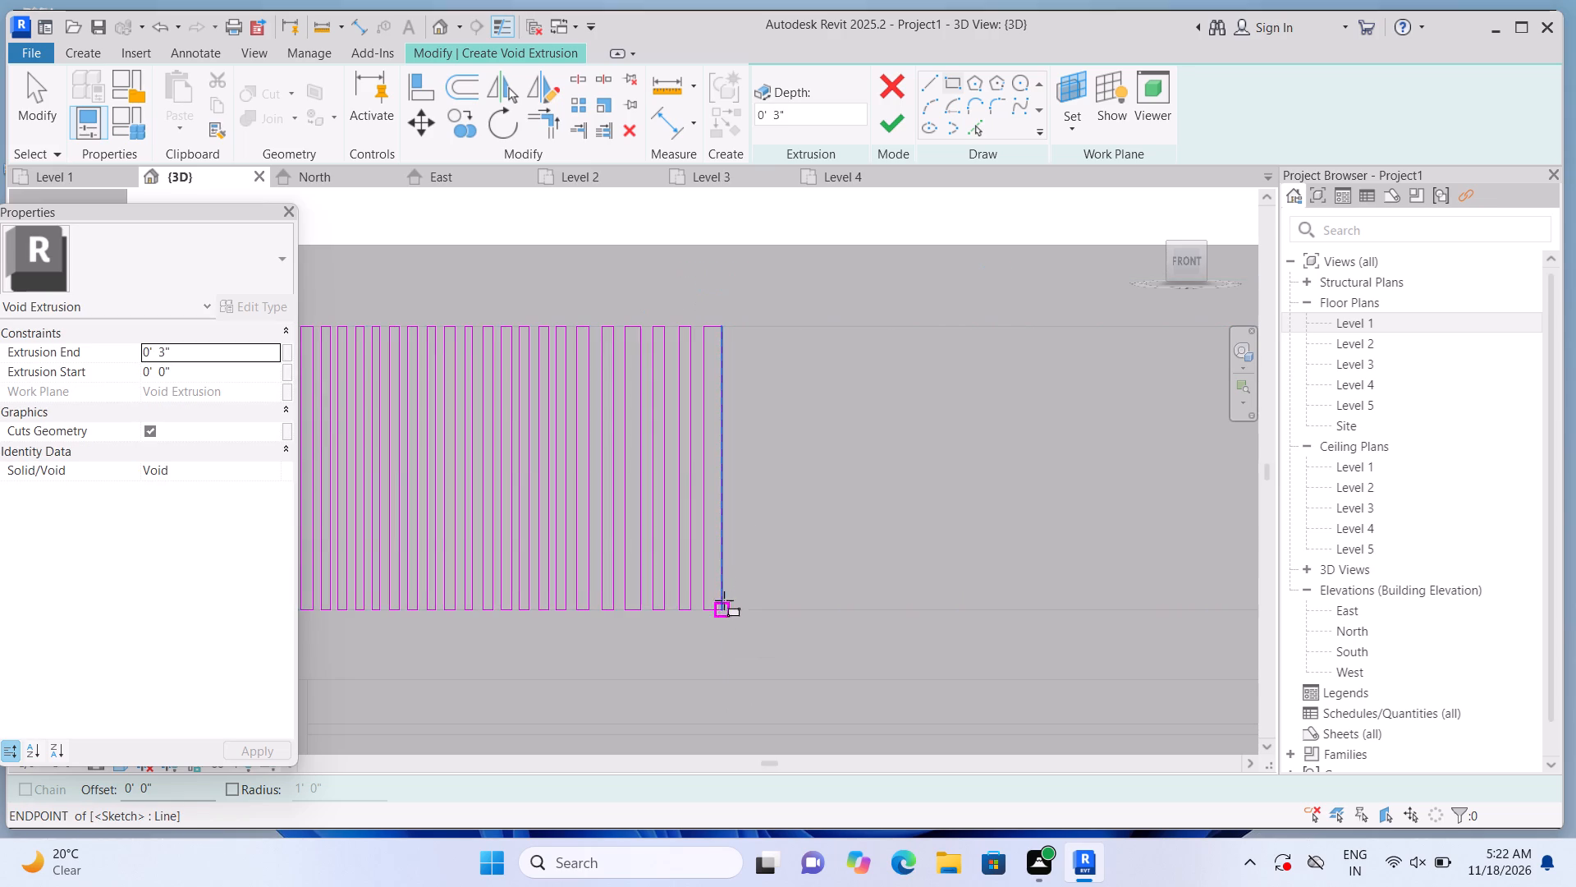
{"action": "left_click", "coordinate": [736, 331]}
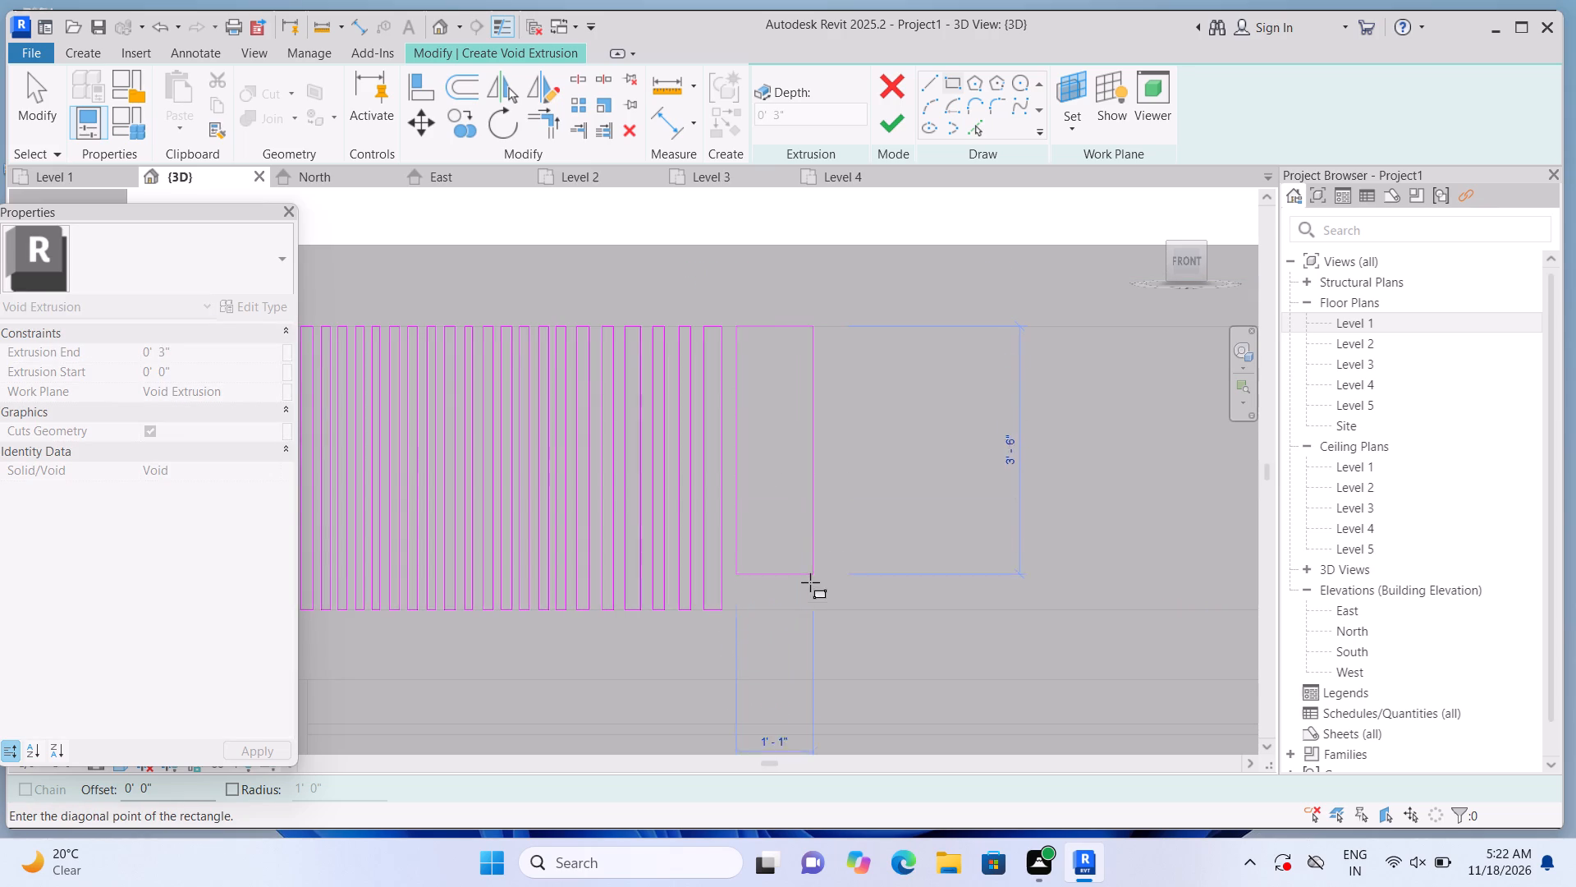
{"action": "left_click", "coordinate": [752, 618]}
{"action": "key", "text": "Escape"}
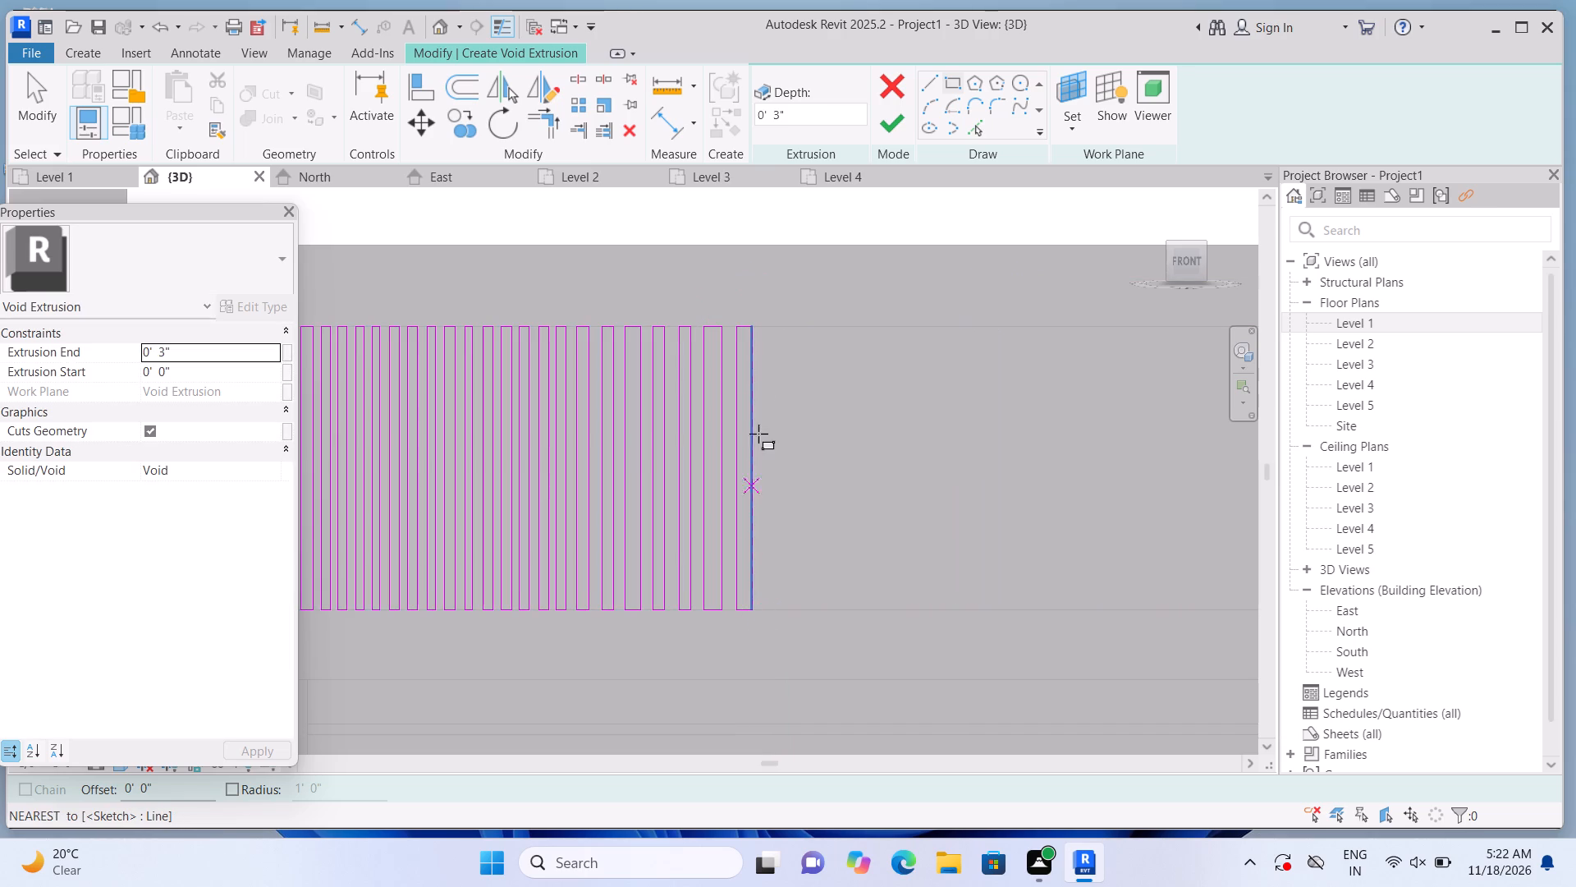
{"action": "left_click", "coordinate": [764, 330]}
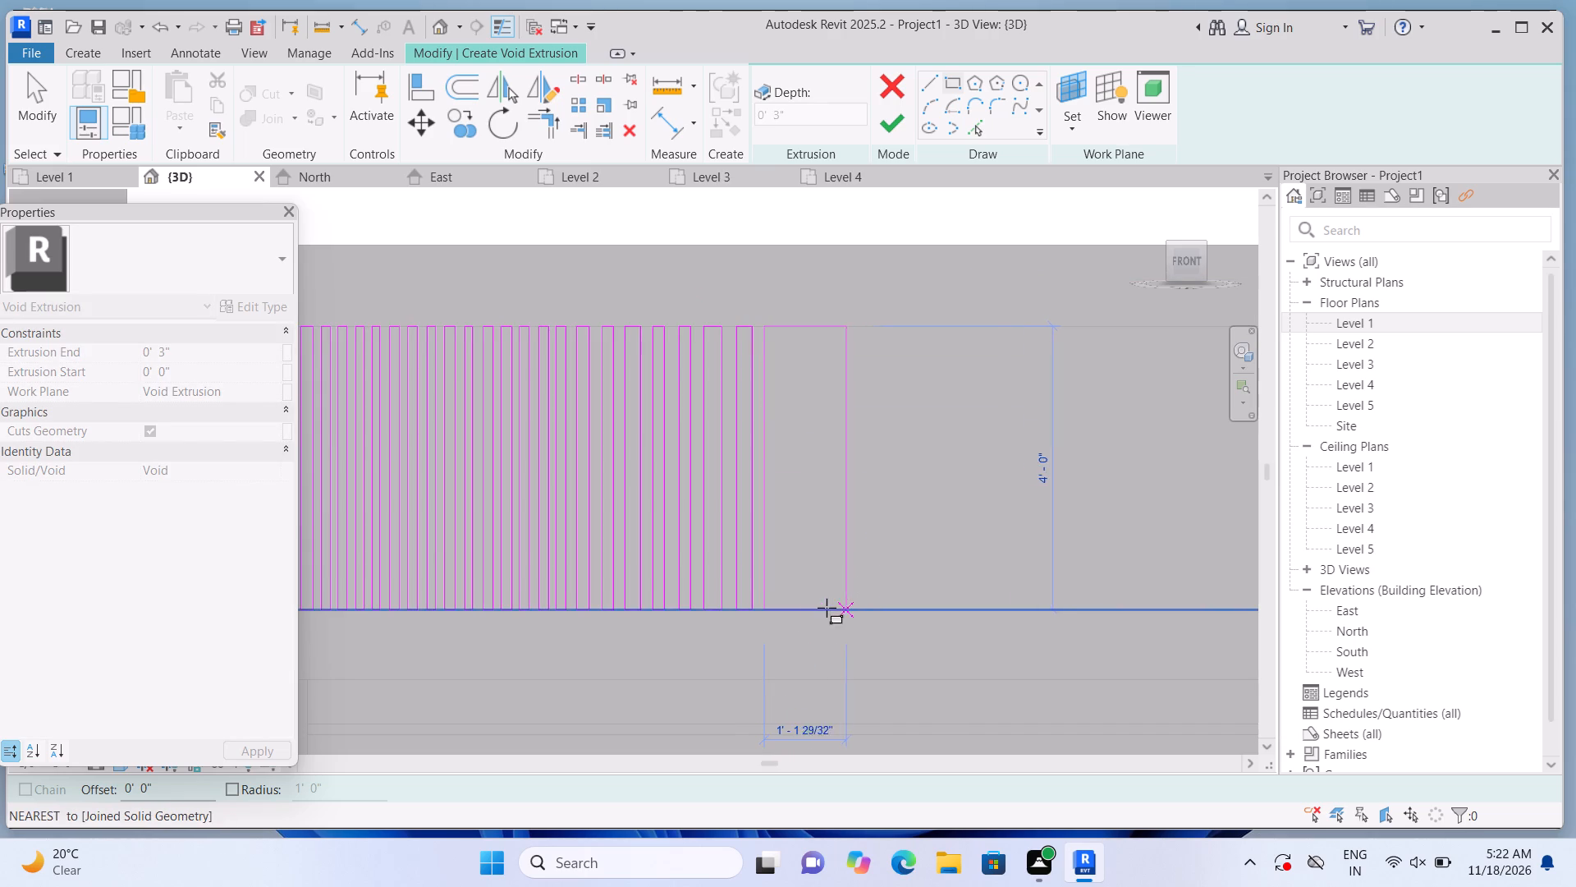
{"action": "left_click", "coordinate": [780, 608]}
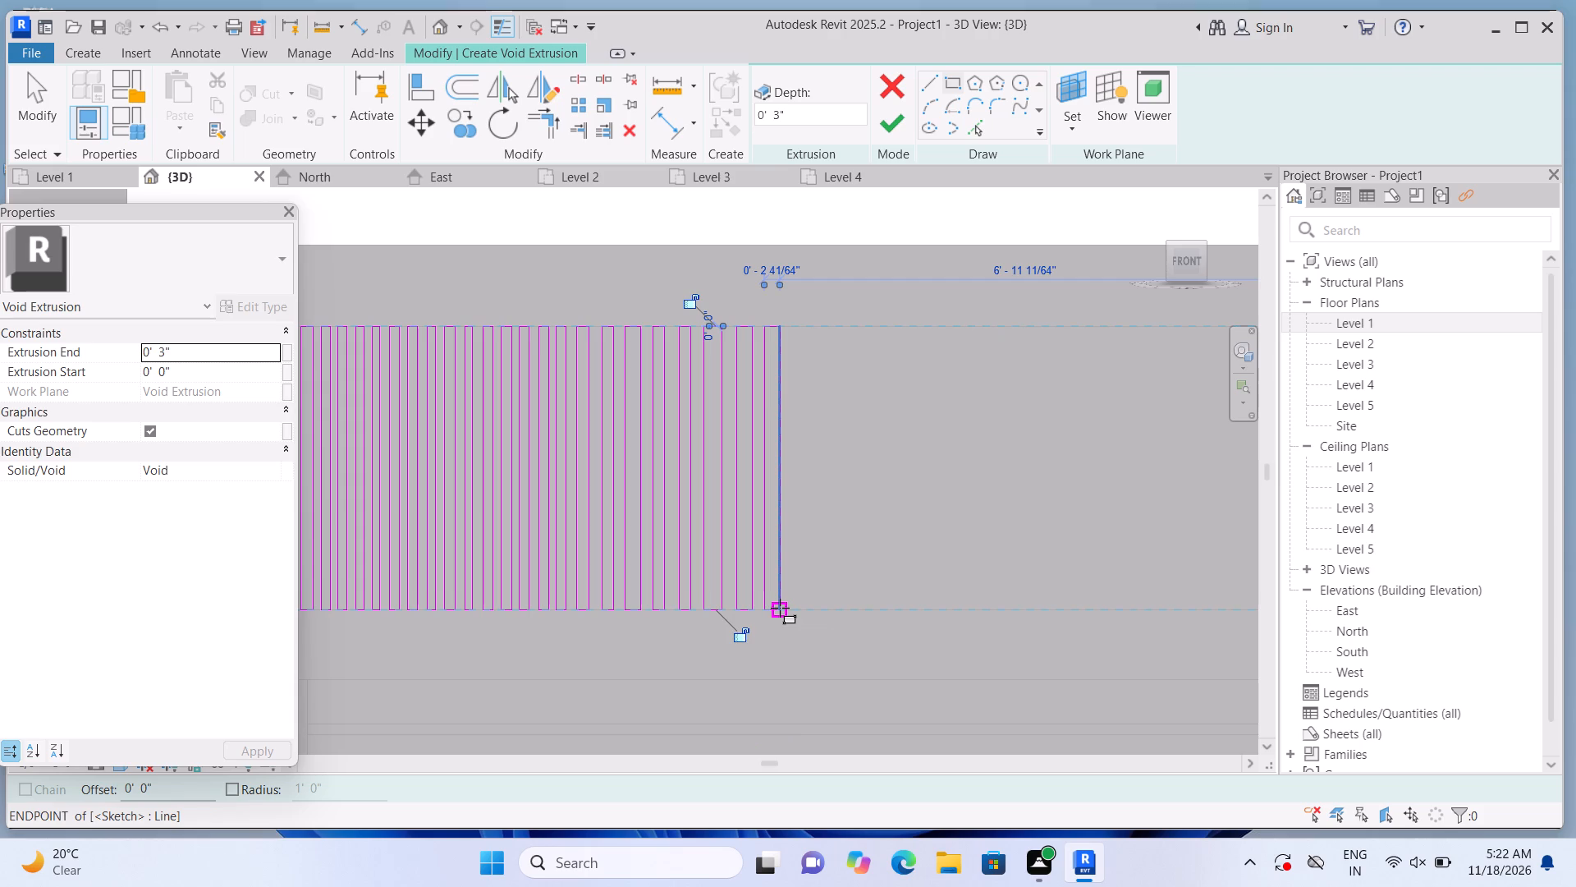
{"action": "key", "text": "Escape"}
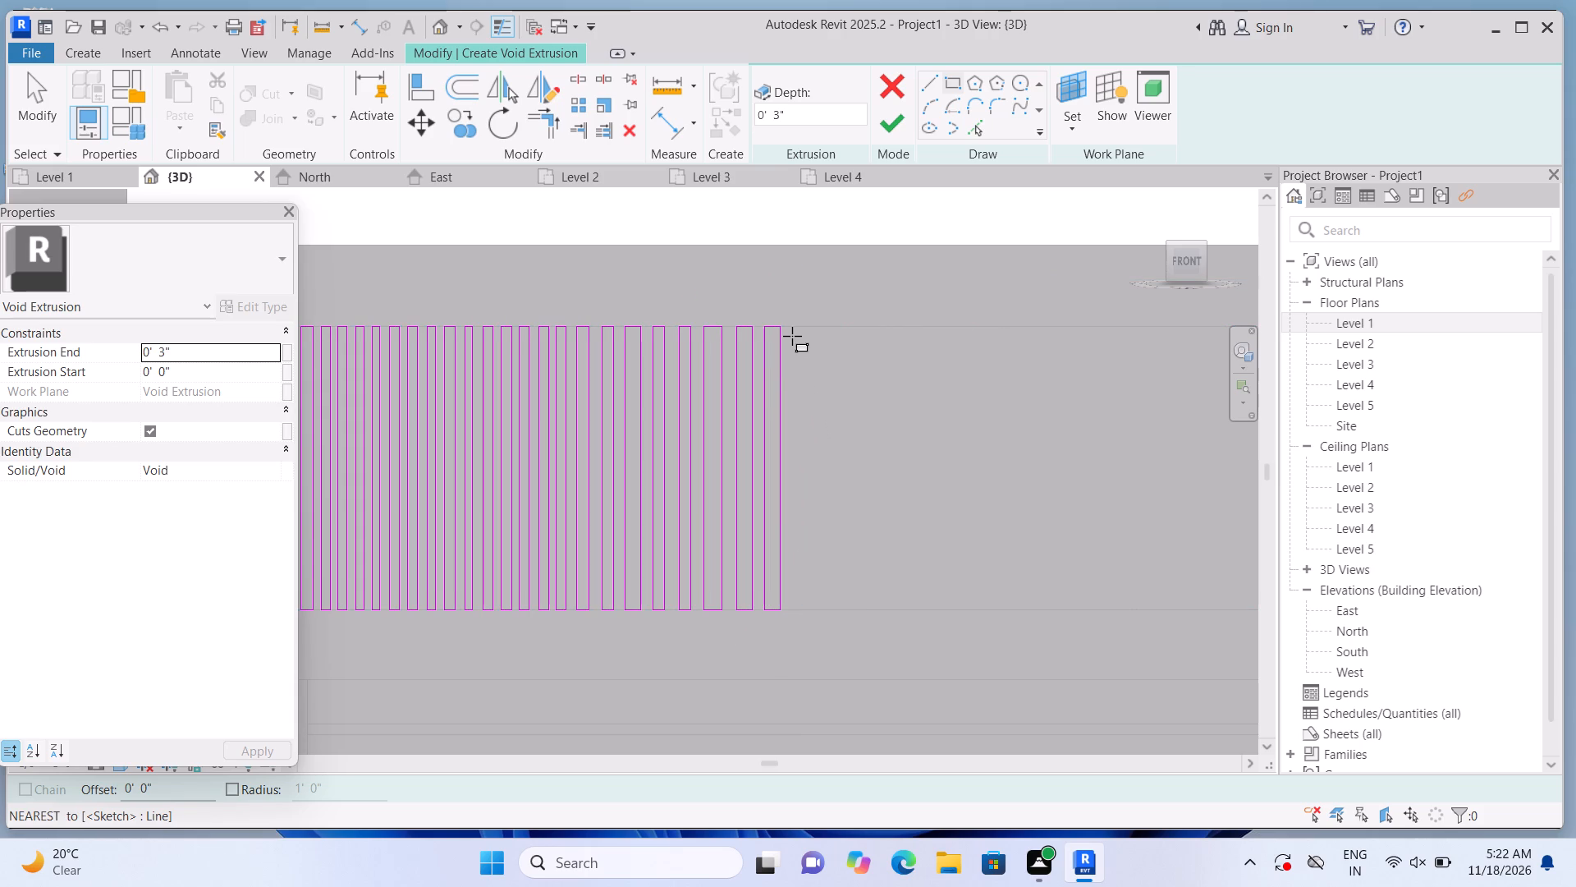
Add a thirty-first, thirty-second and thirty-third narrow 4'-0" tall rectangle beside the thirtieth, leaving small gaps between them.
{"action": "left_click", "coordinate": [791, 331]}
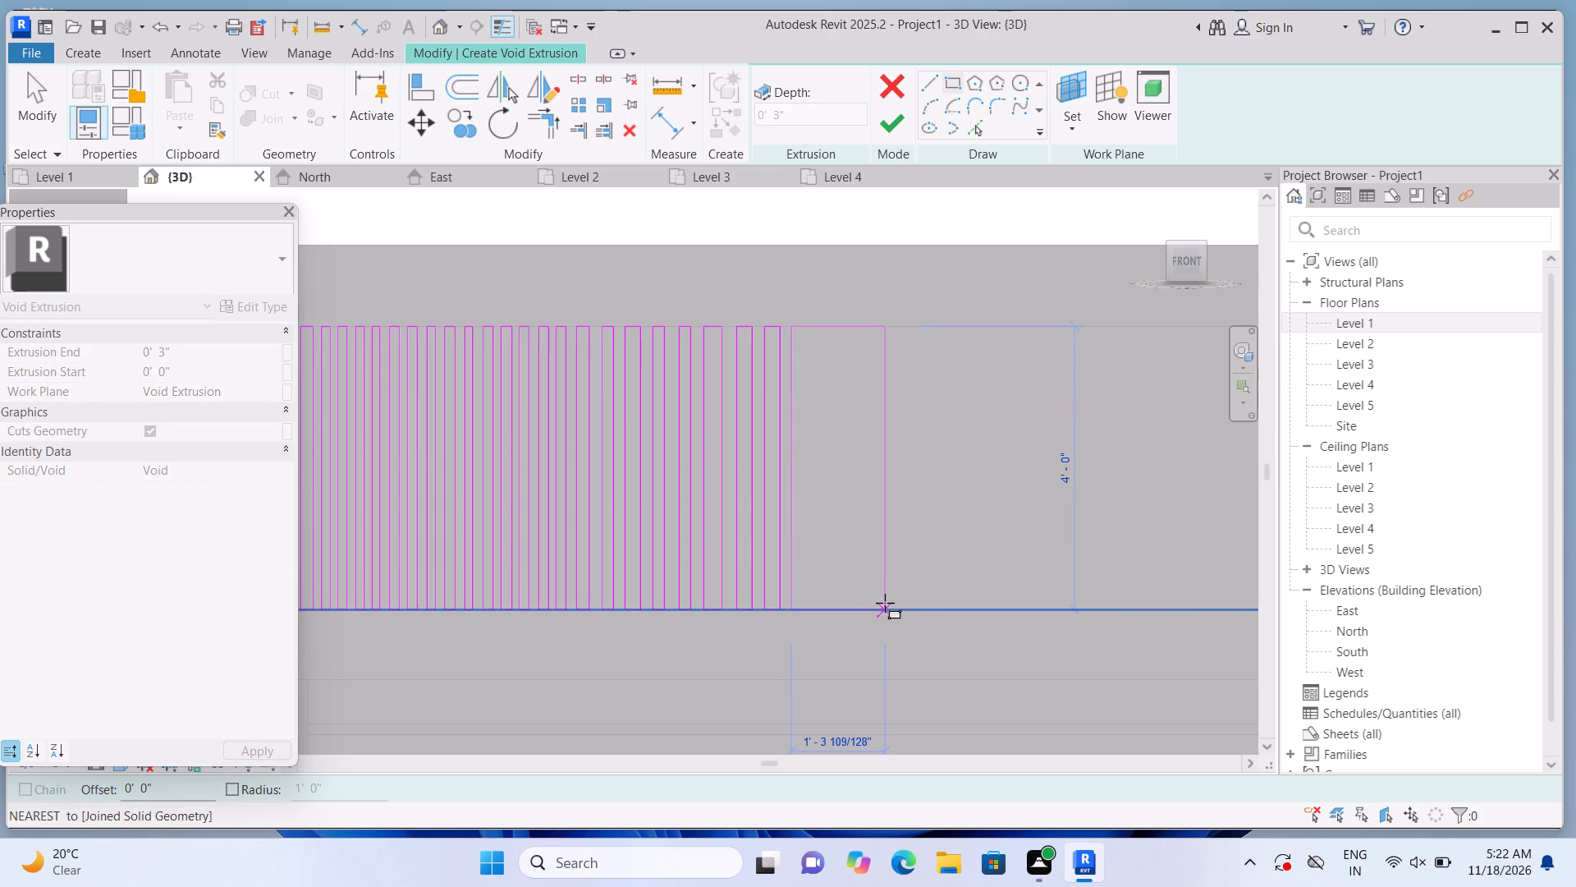
{"action": "left_click", "coordinate": [808, 605]}
{"action": "key", "text": "Escape"}
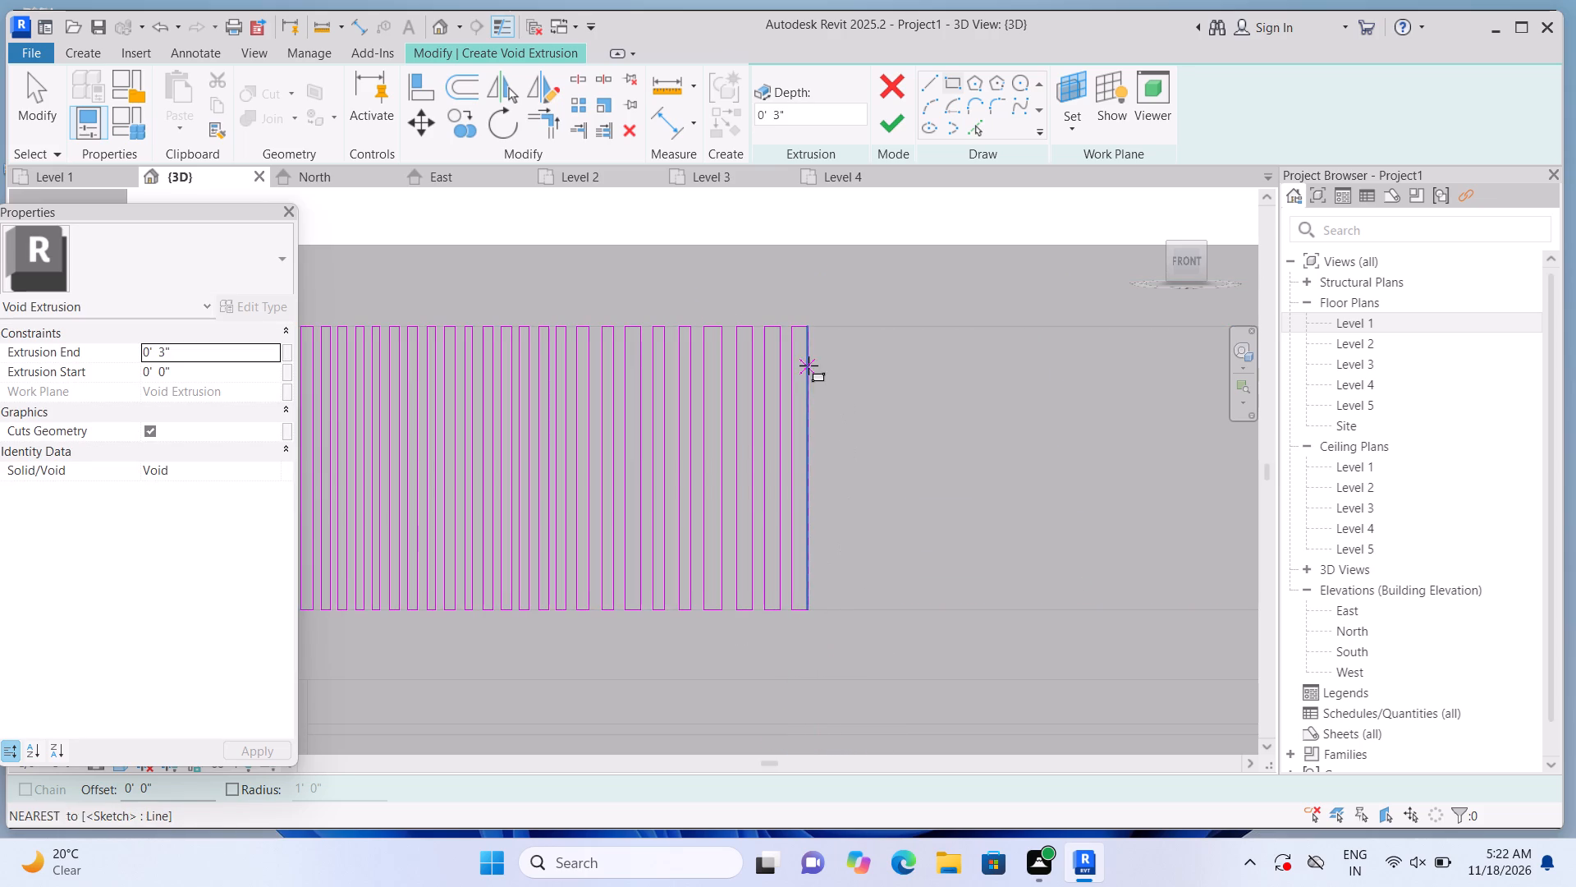
{"action": "left_click", "coordinate": [820, 325]}
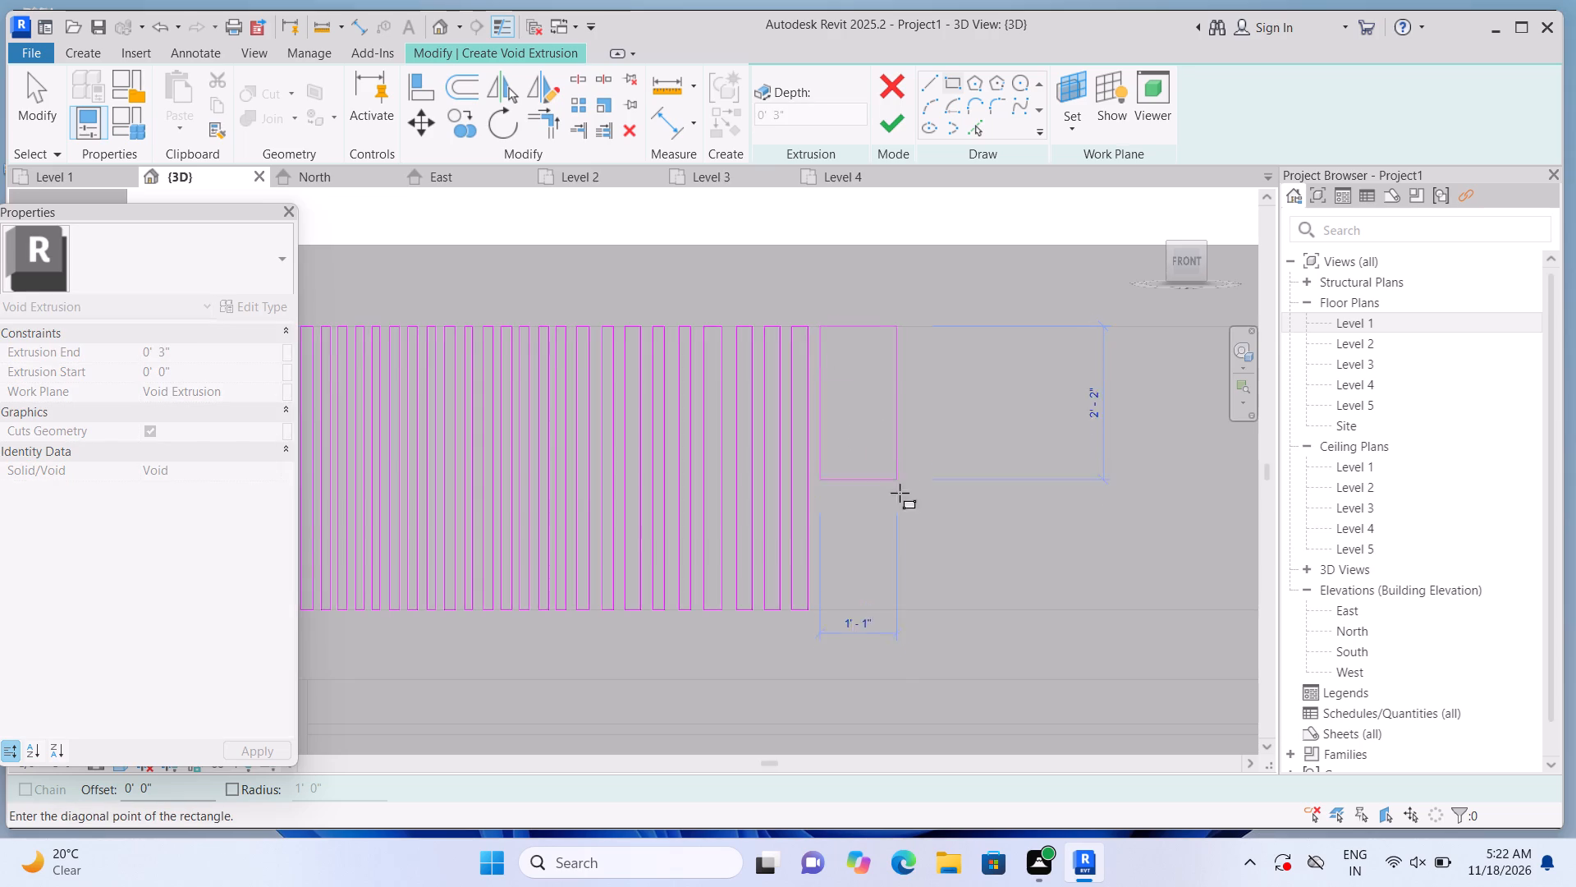
{"action": "left_click", "coordinate": [835, 611]}
{"action": "key", "text": "Escape"}
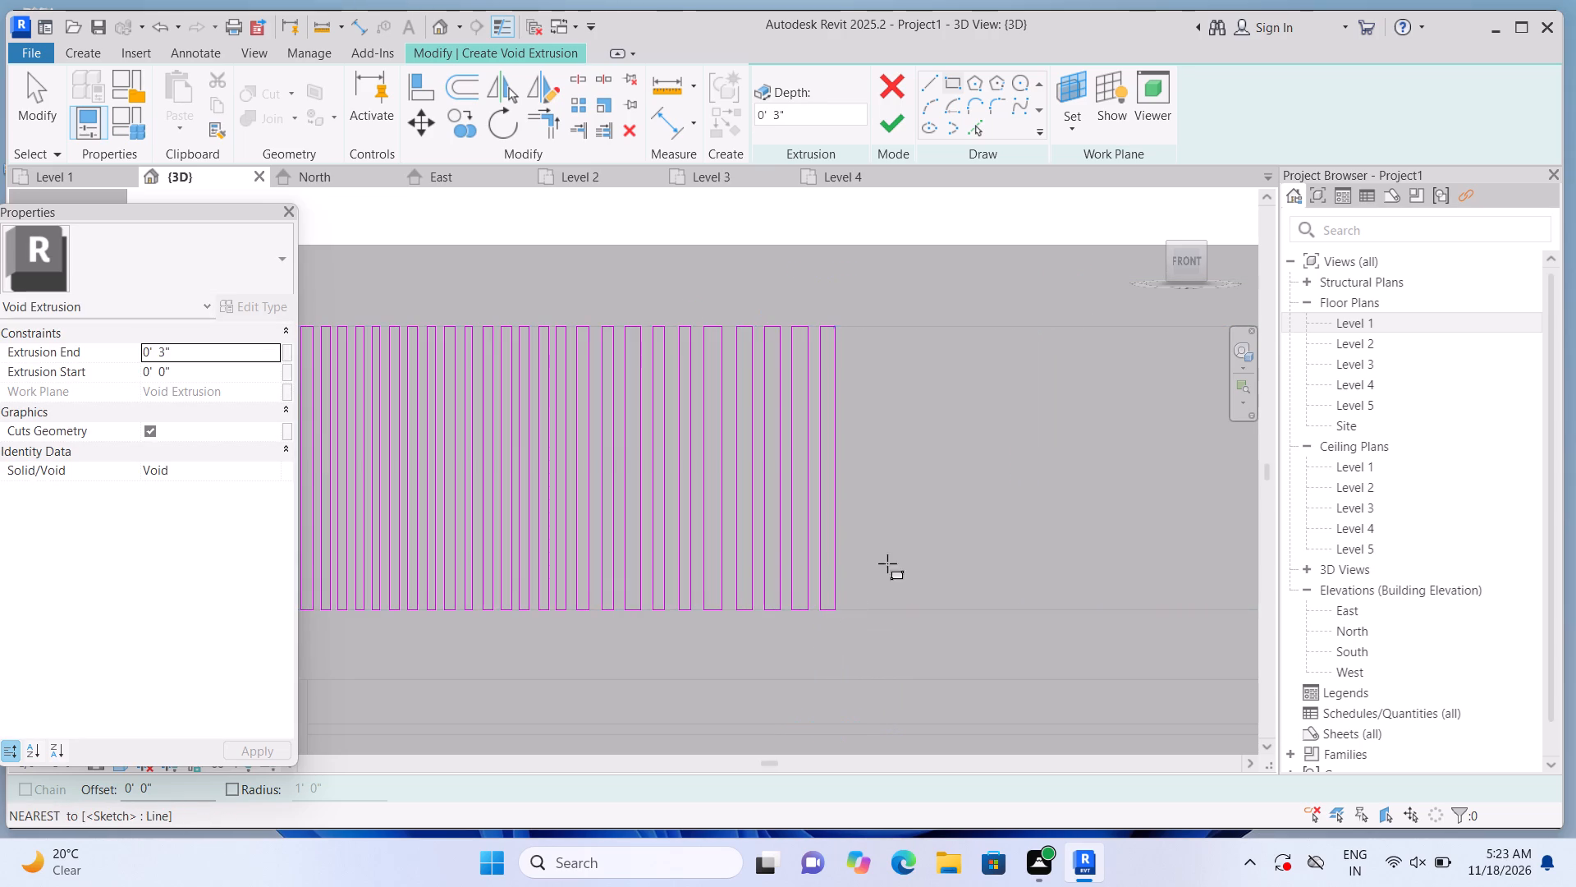
{"action": "left_click", "coordinate": [847, 331]}
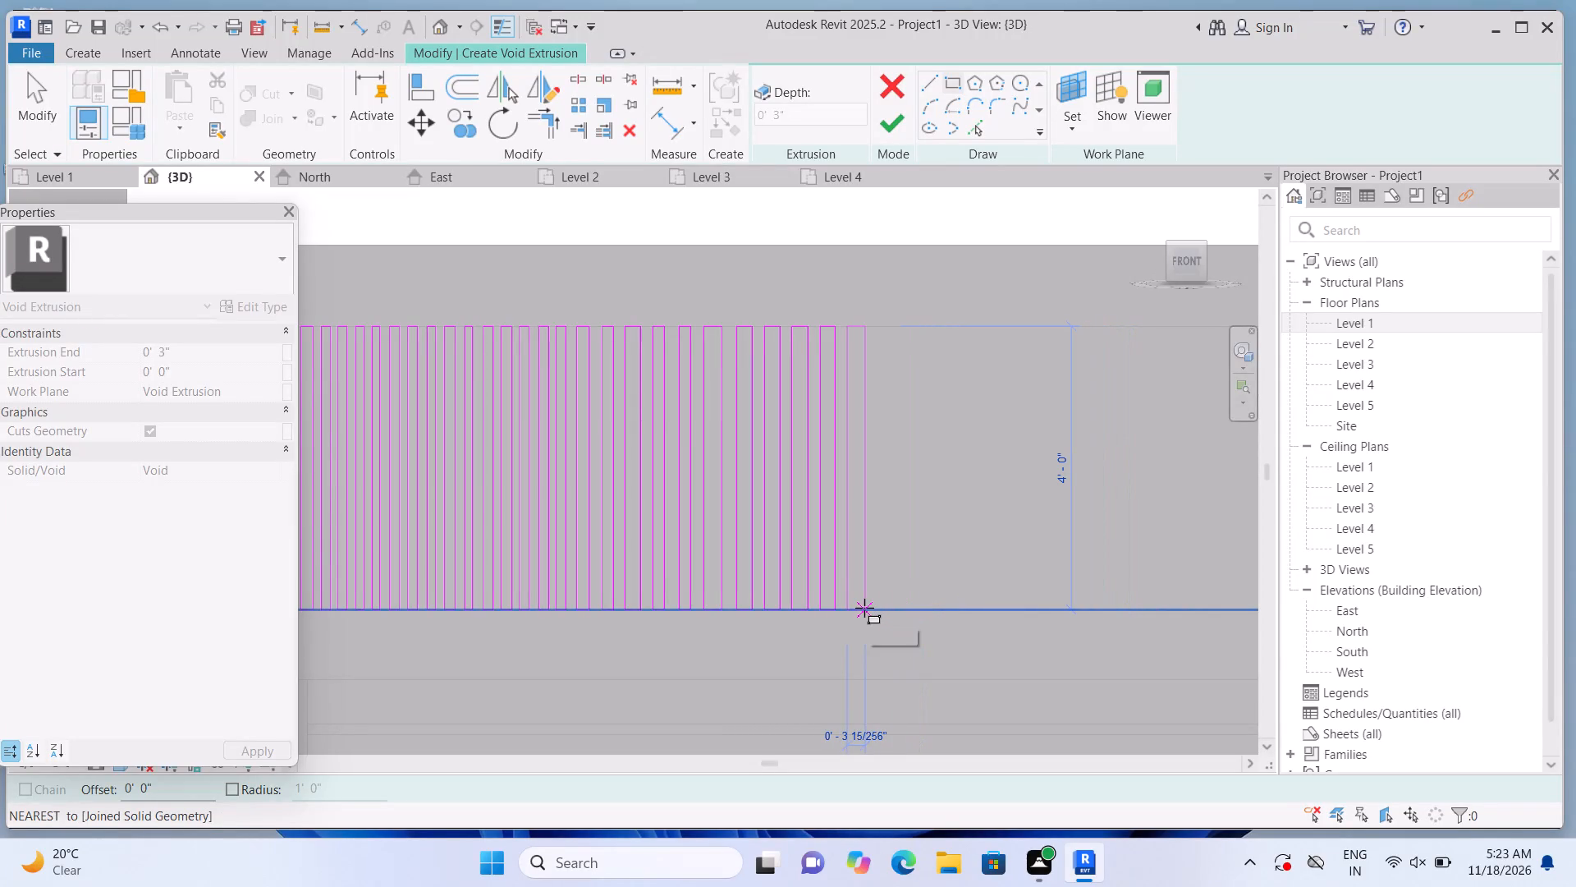
{"action": "left_click", "coordinate": [864, 608]}
{"action": "key", "text": "Escape"}
Add a thirty-fourth rectangle about 2.2" wide and a thirty-fifth about 1.8" wide, both spanning the panel's full height.
{"action": "middle_click_drag", "start_coordinate": [920, 545], "coordinate": [662, 557]}
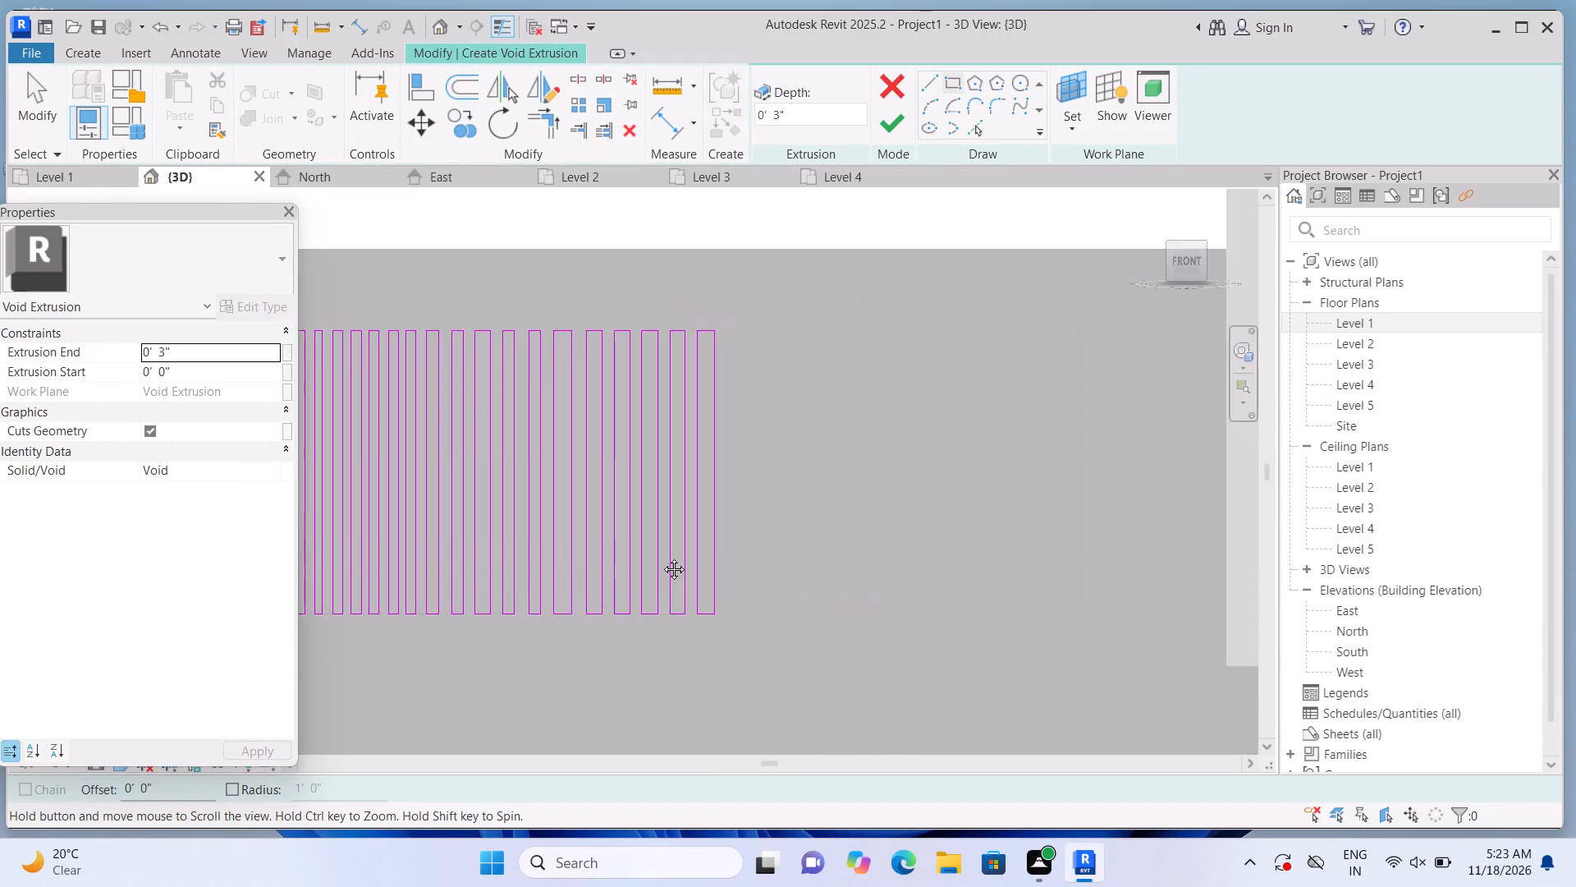
{"action": "middle_click_drag", "start_coordinate": [662, 557], "coordinate": [585, 549]}
{"action": "scroll", "coordinate": [586, 531], "scroll_direction": "up", "scroll_amount": 1}
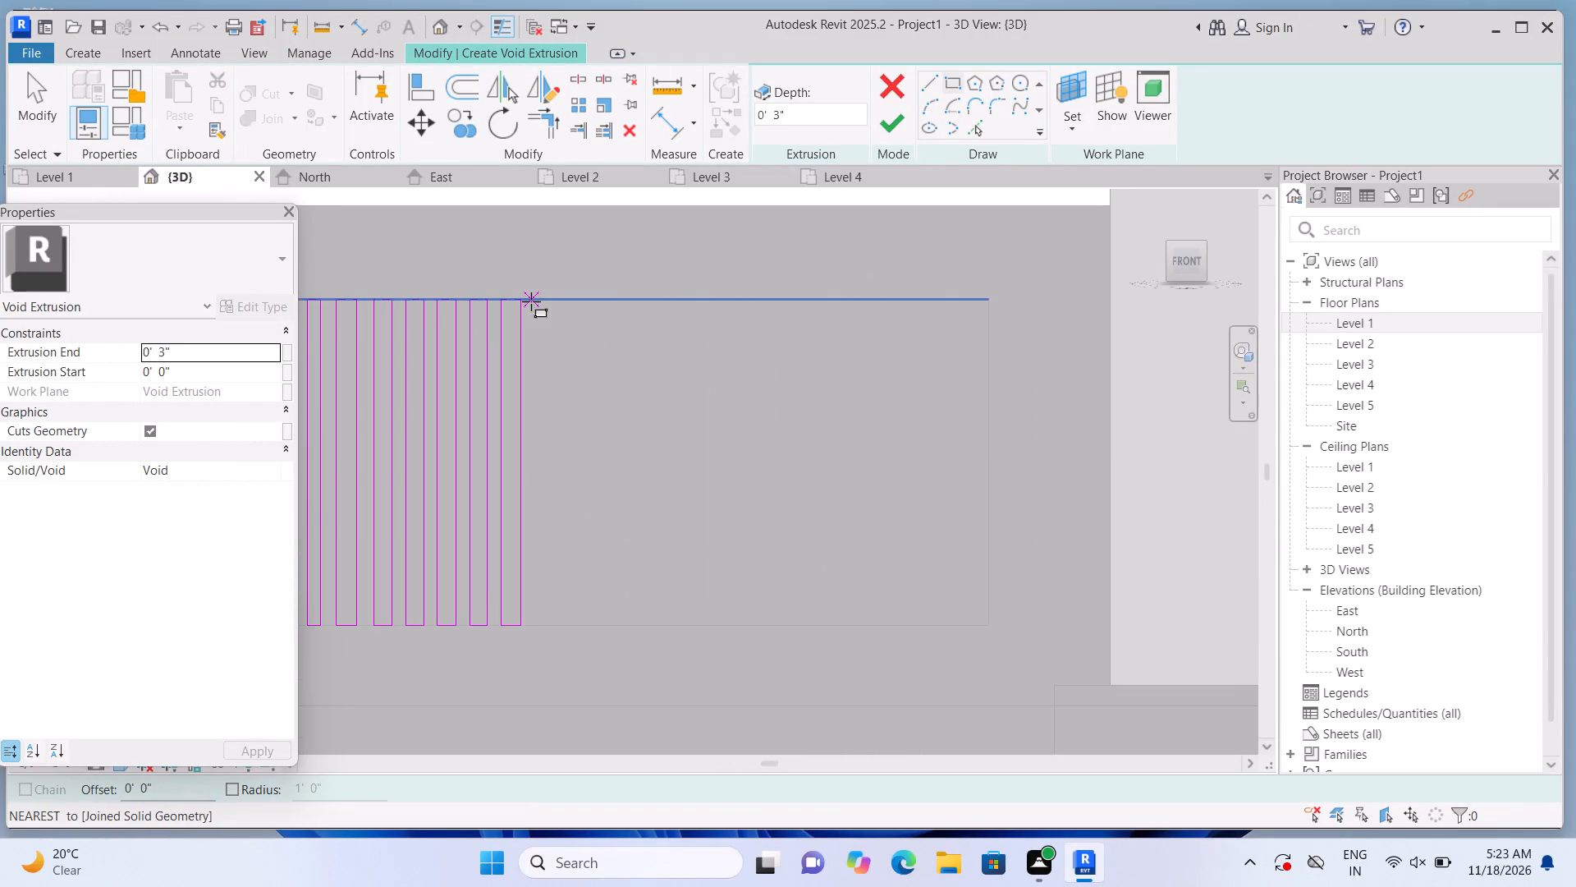
{"action": "left_click", "coordinate": [531, 301]}
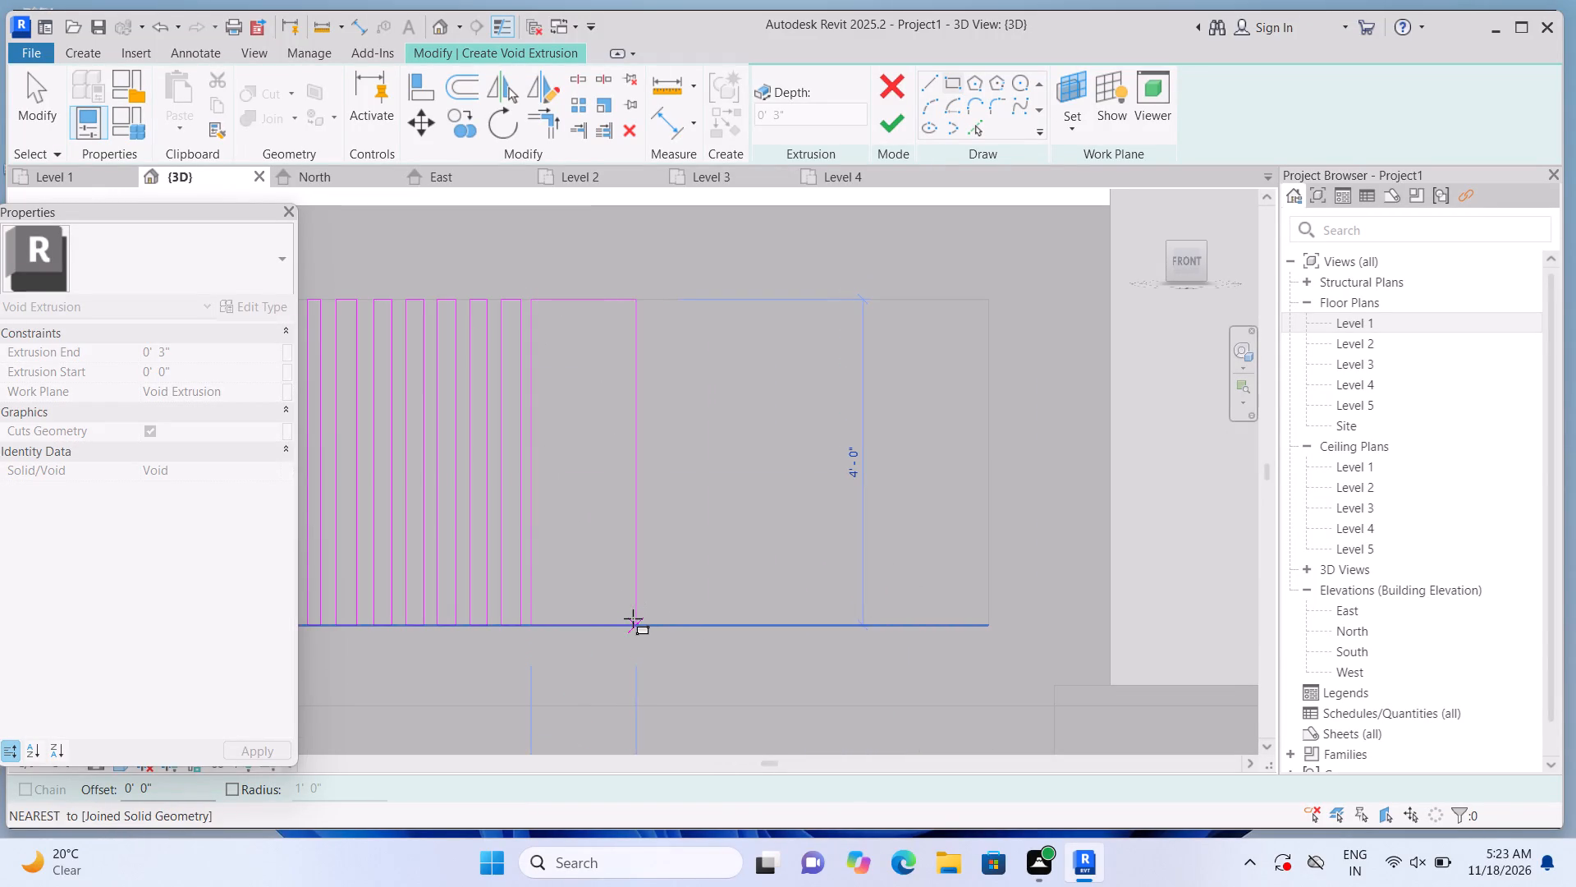
{"action": "left_click", "coordinate": [546, 623]}
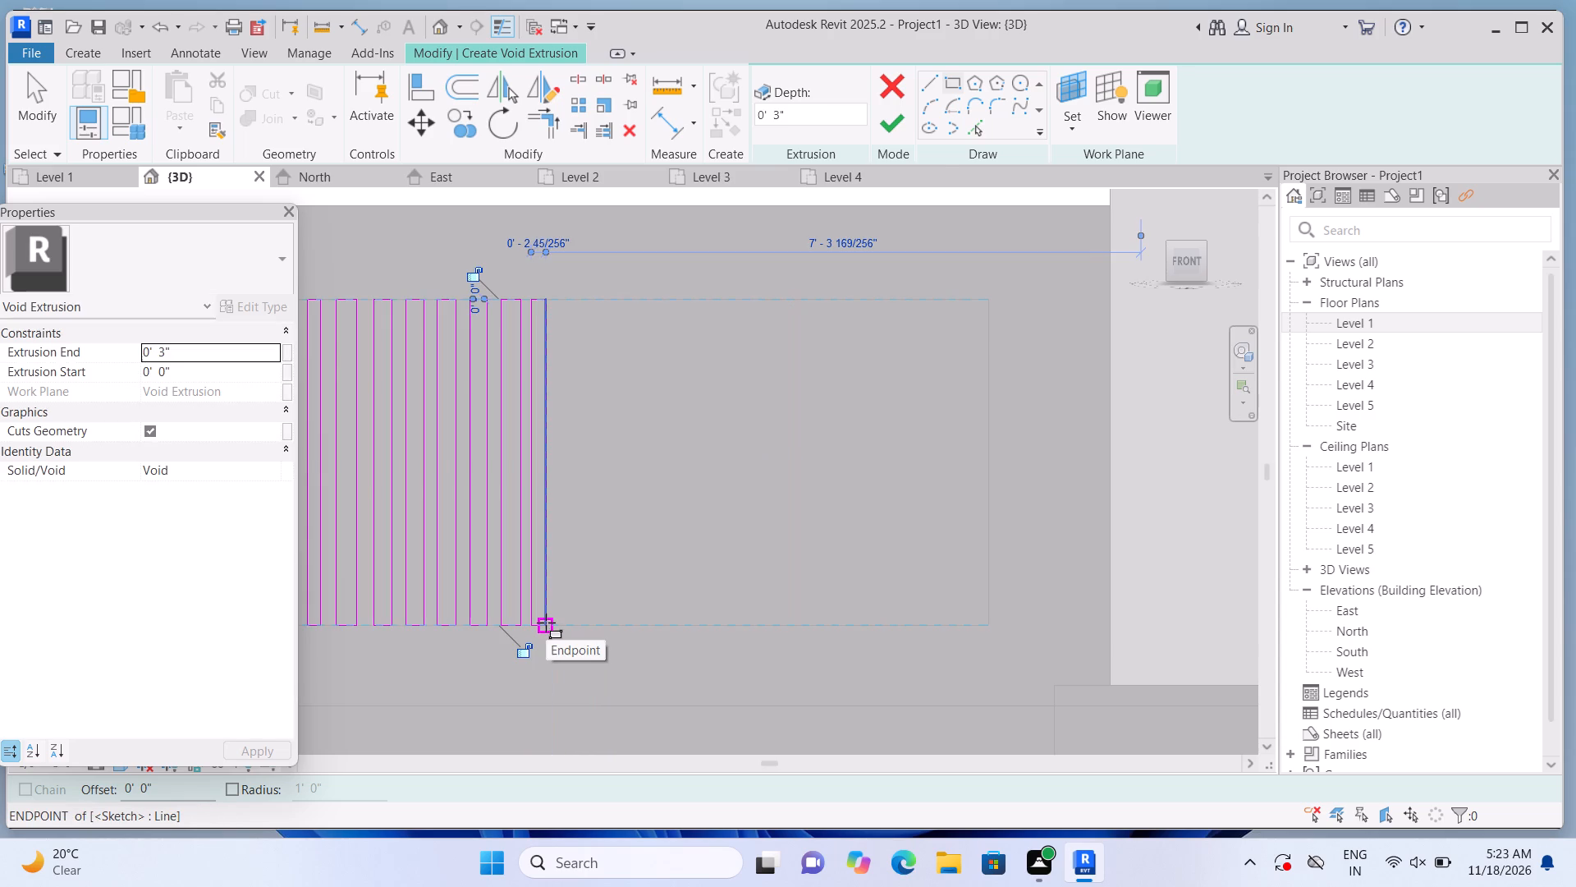
{"action": "key", "text": "Escape"}
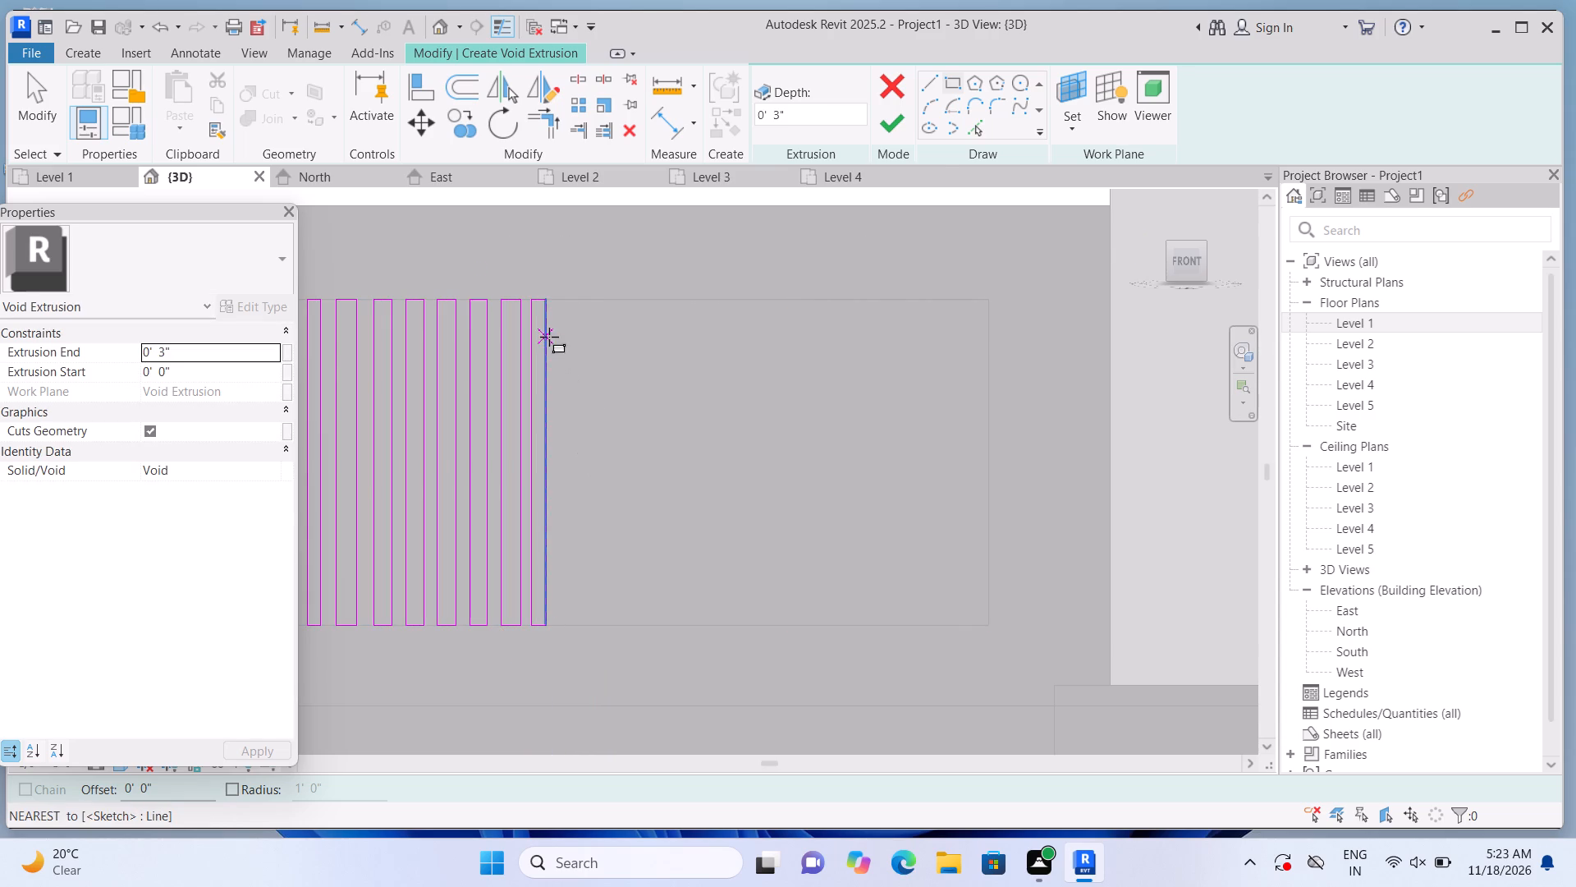
{"action": "left_click", "coordinate": [557, 305]}
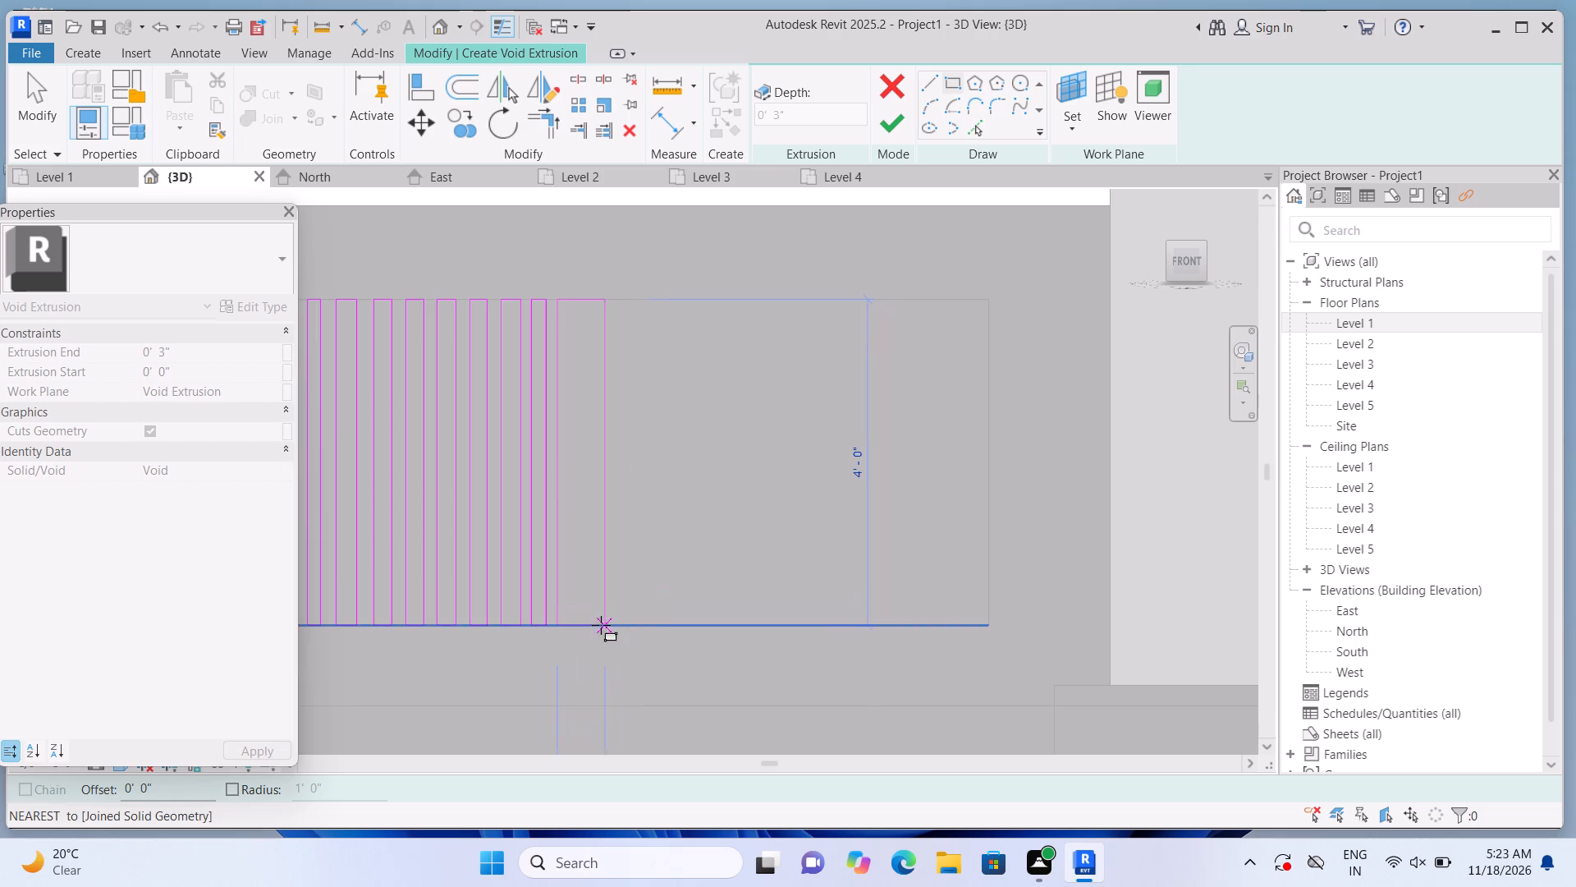
{"action": "left_click", "coordinate": [570, 629]}
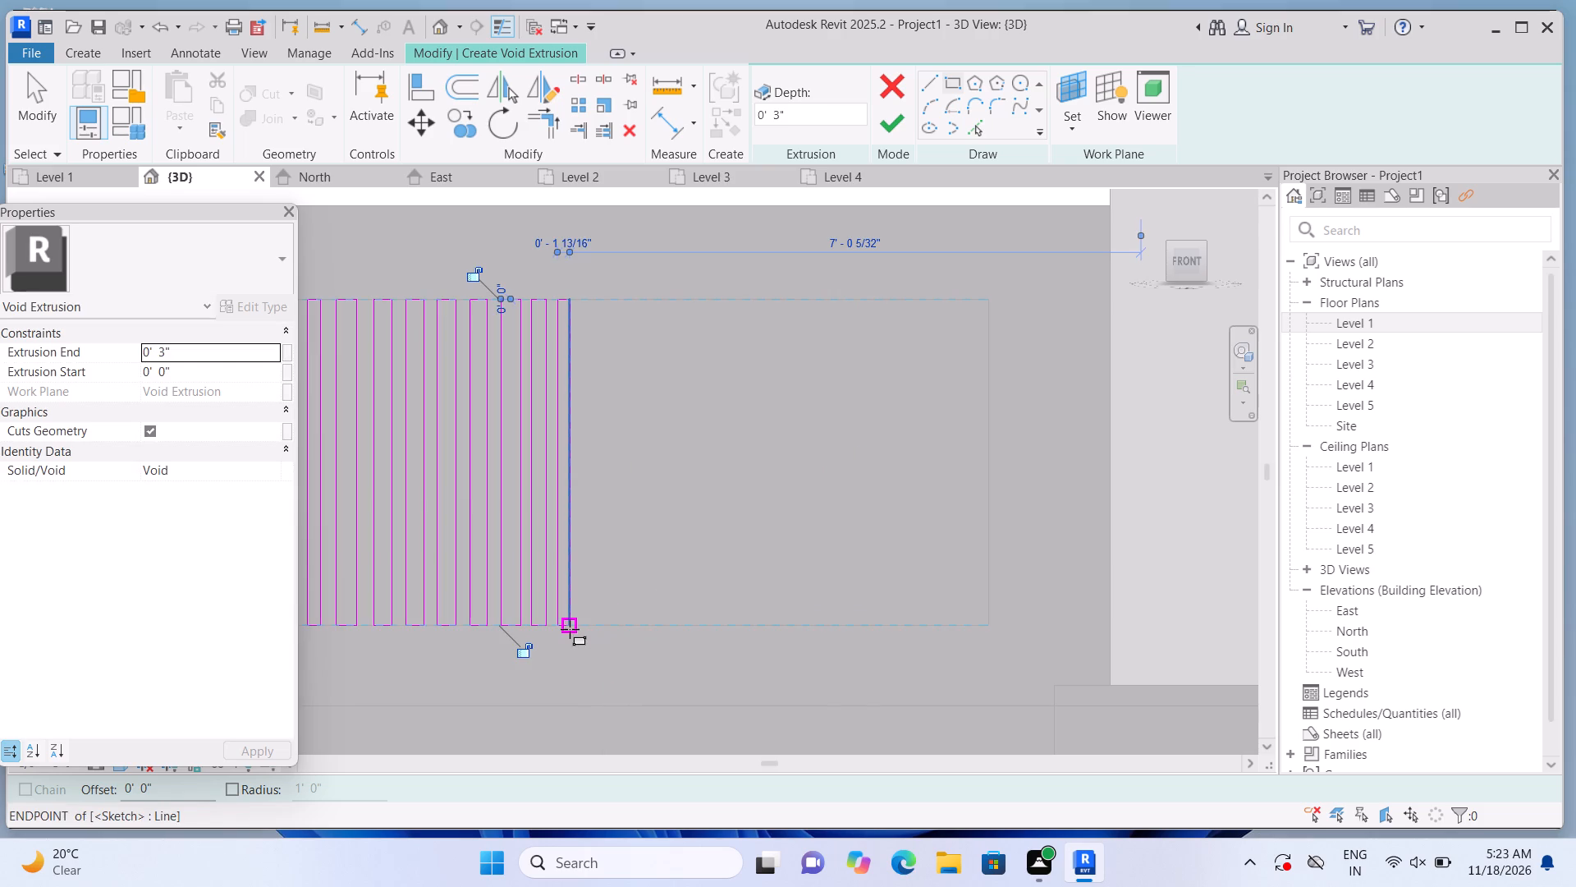
{"action": "key", "text": "Escape"}
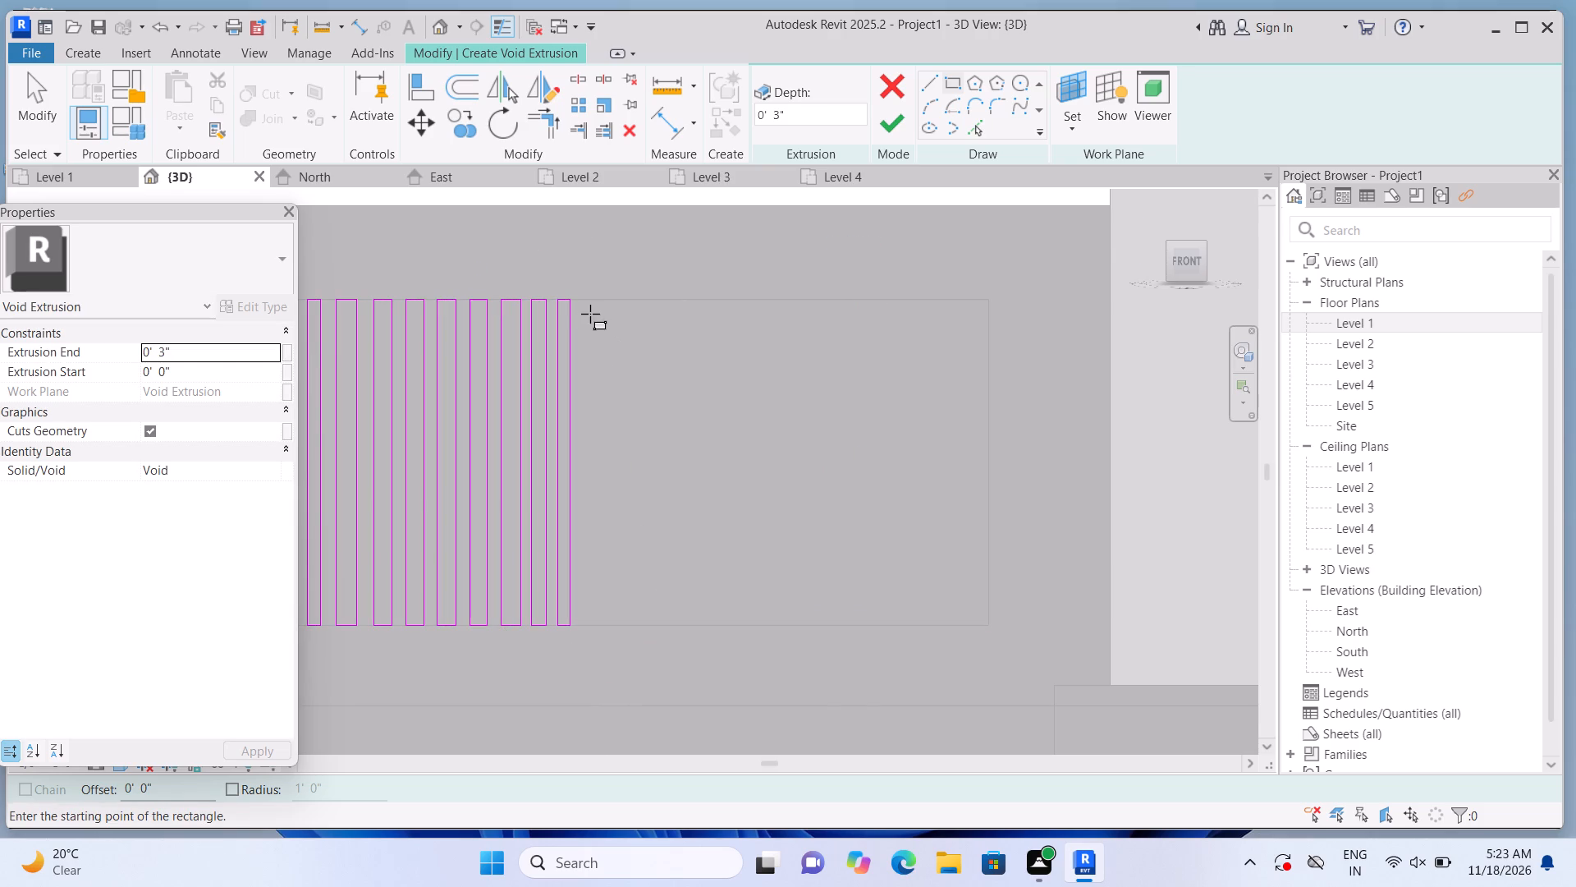
Add a thirty-sixth and thirty-seventh rectangle about 2.5" wide and a thirty-eighth about 1.9" wide, spanning the panel's full height.
{"action": "left_click", "coordinate": [581, 301]}
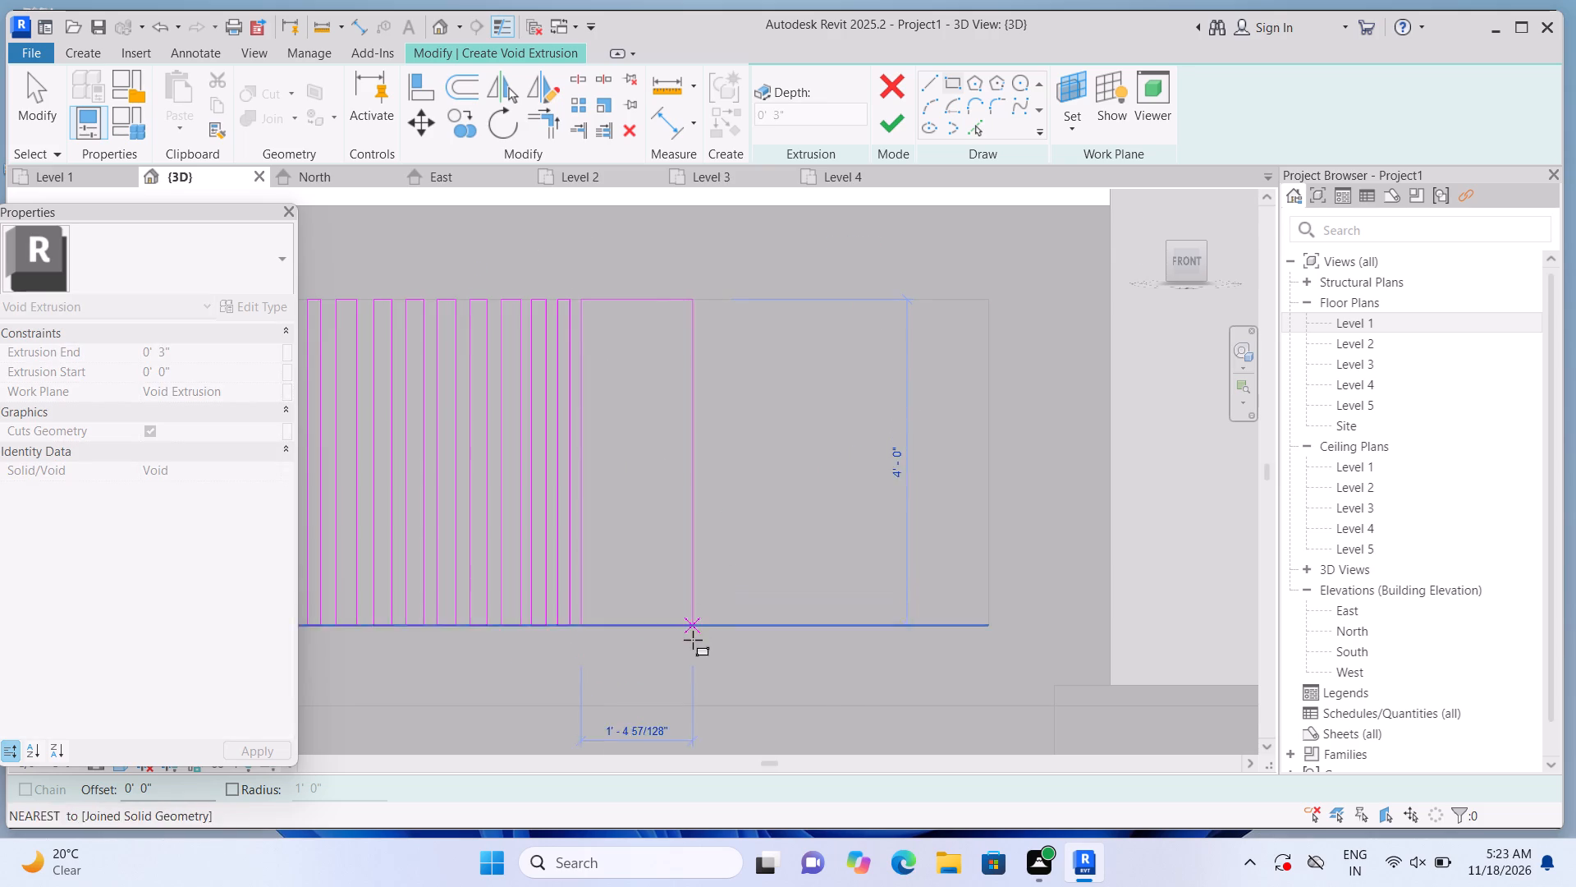
{"action": "left_click", "coordinate": [598, 622]}
{"action": "key", "text": "Escape"}
{"action": "middle_click_drag", "start_coordinate": [651, 521], "coordinate": [677, 512]}
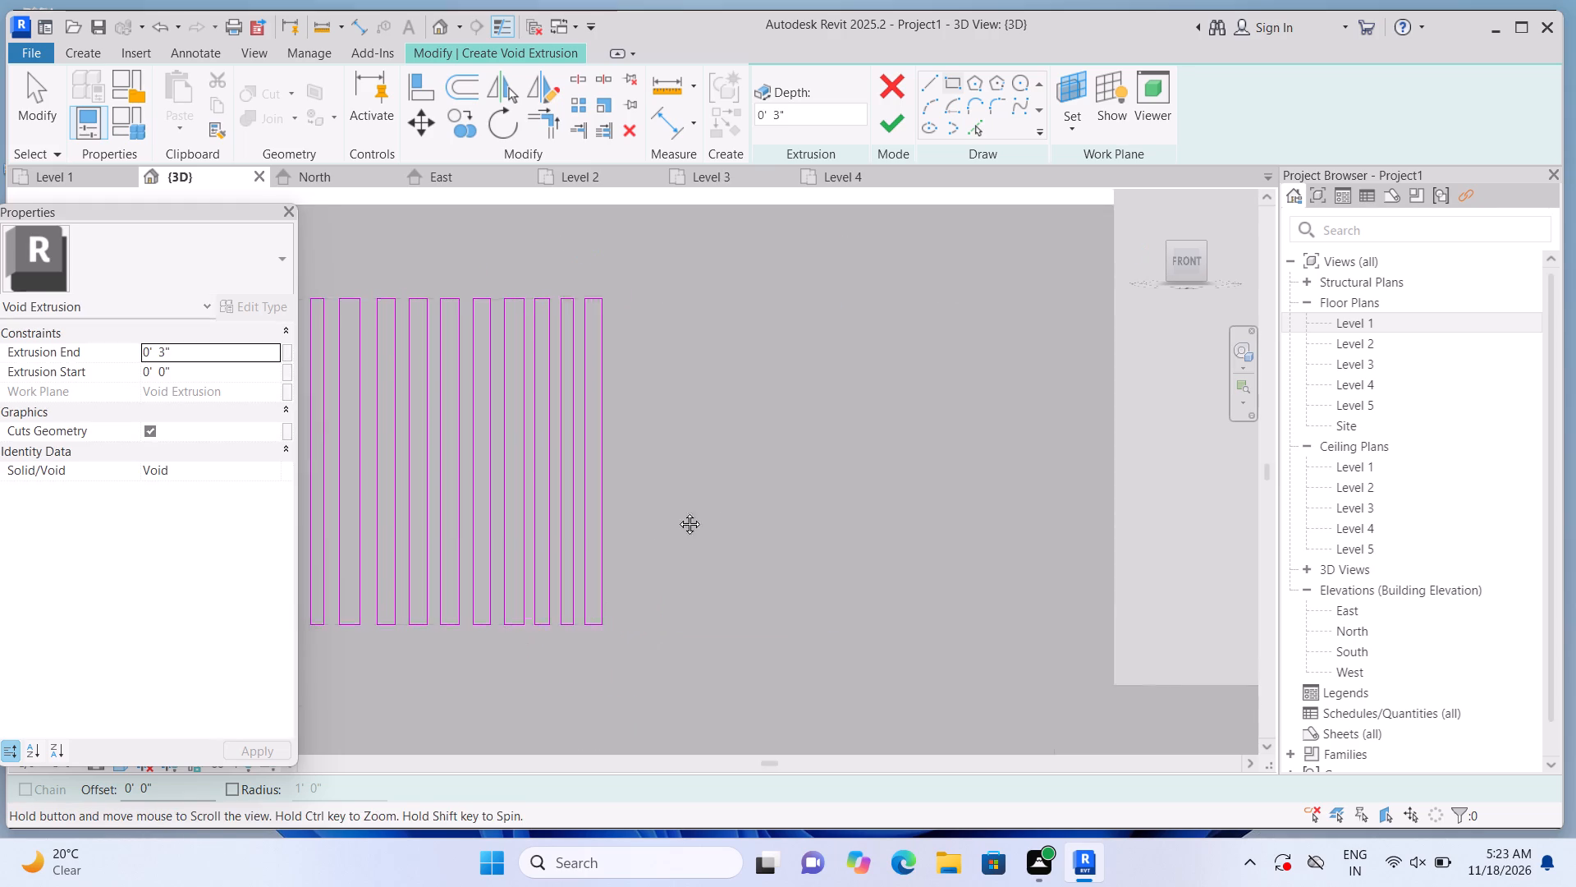
{"action": "middle_click_drag", "start_coordinate": [677, 512], "coordinate": [745, 496]}
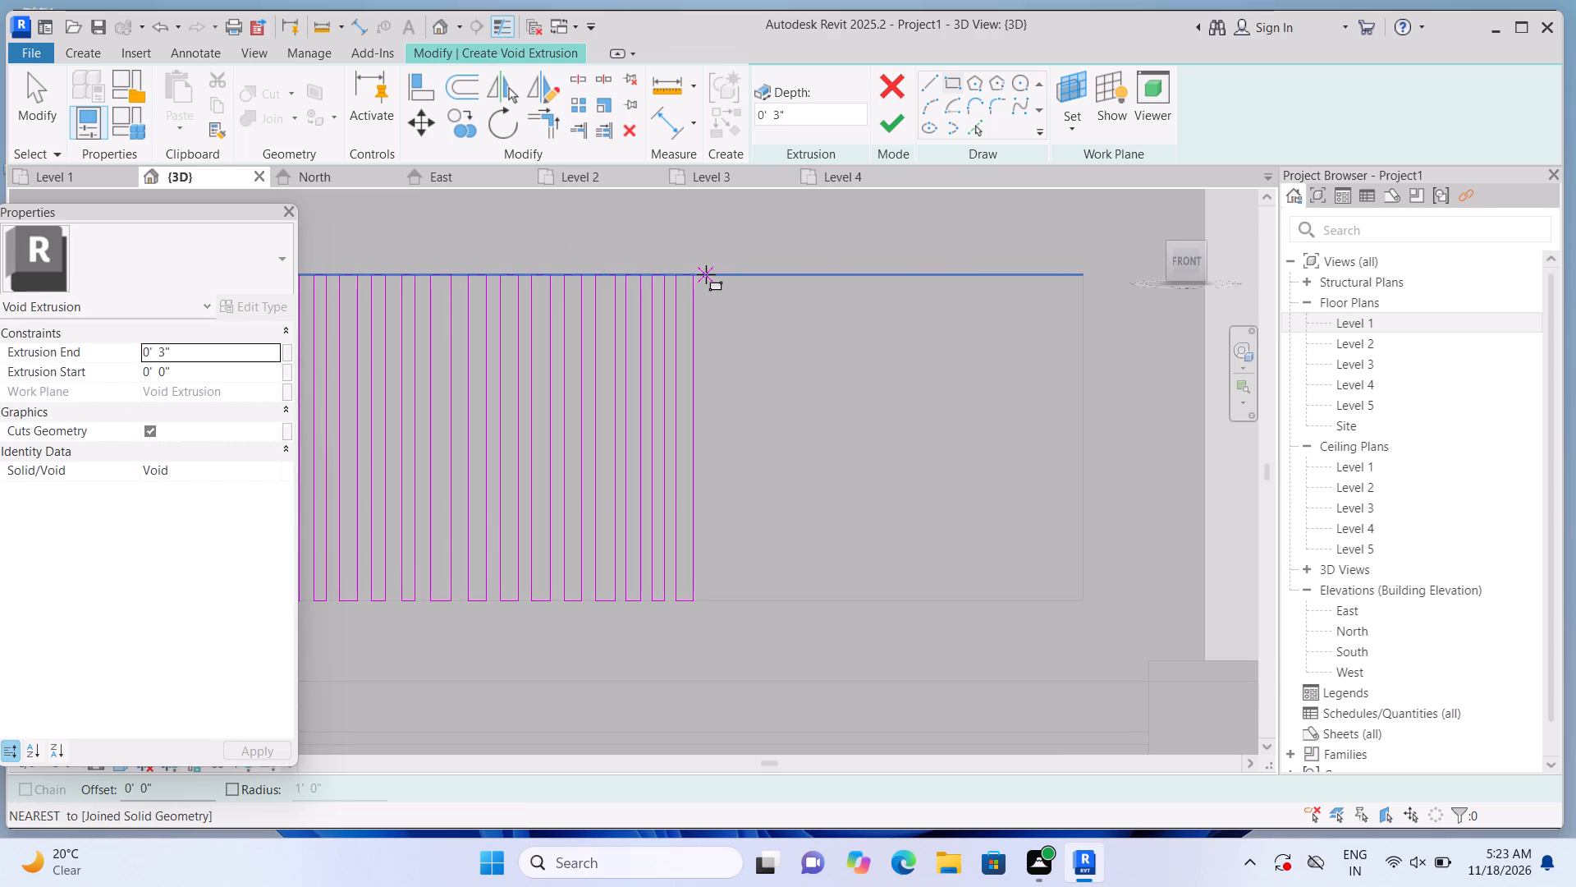
{"action": "left_click", "coordinate": [706, 274]}
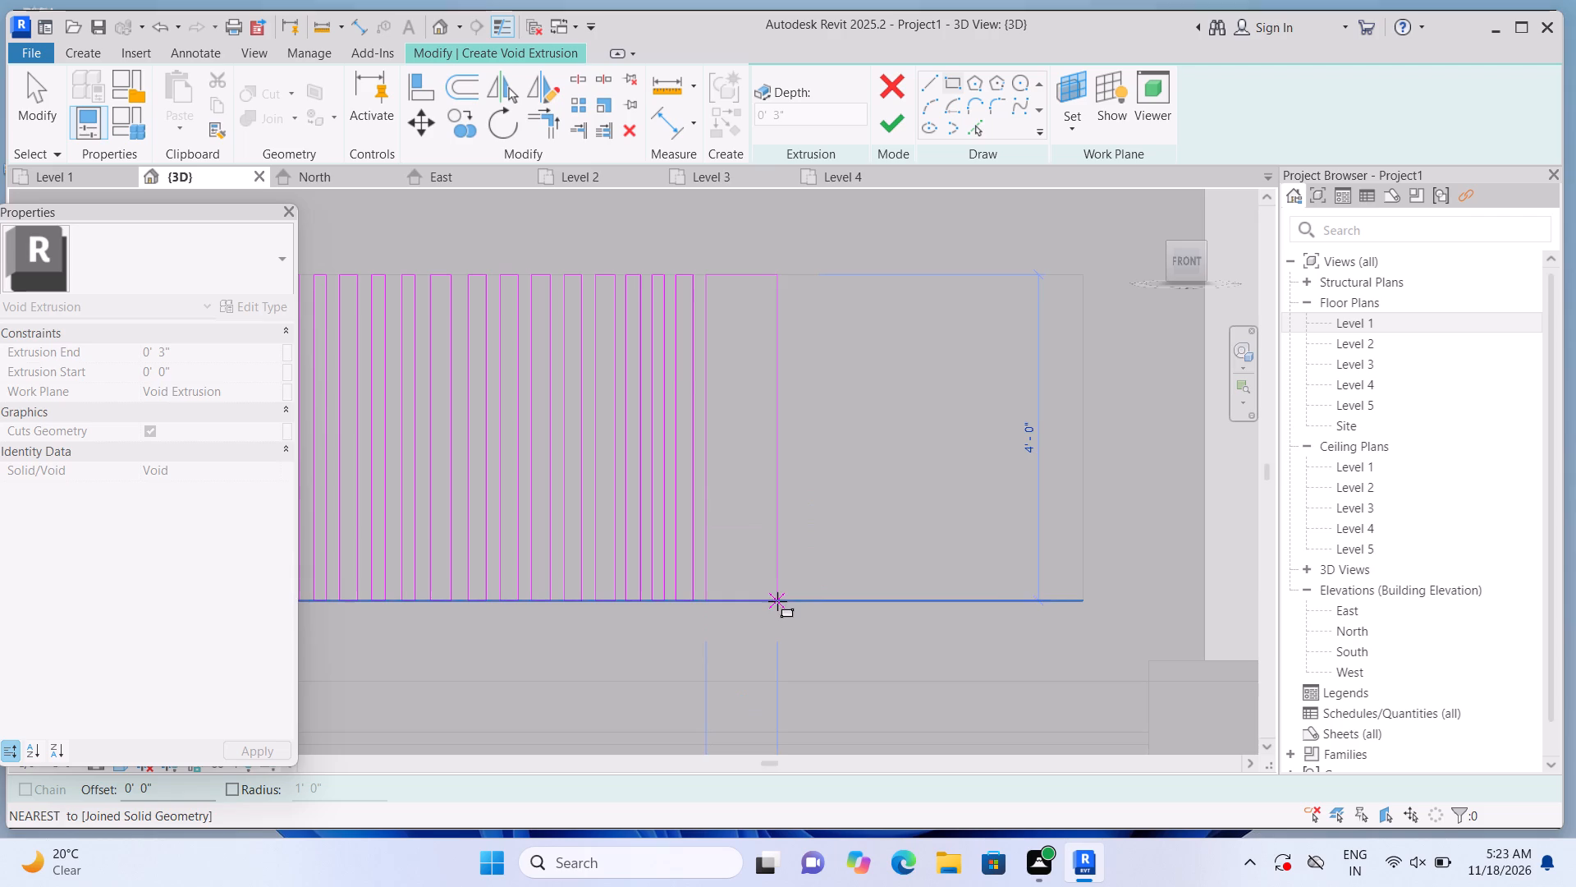
{"action": "left_click", "coordinate": [723, 599]}
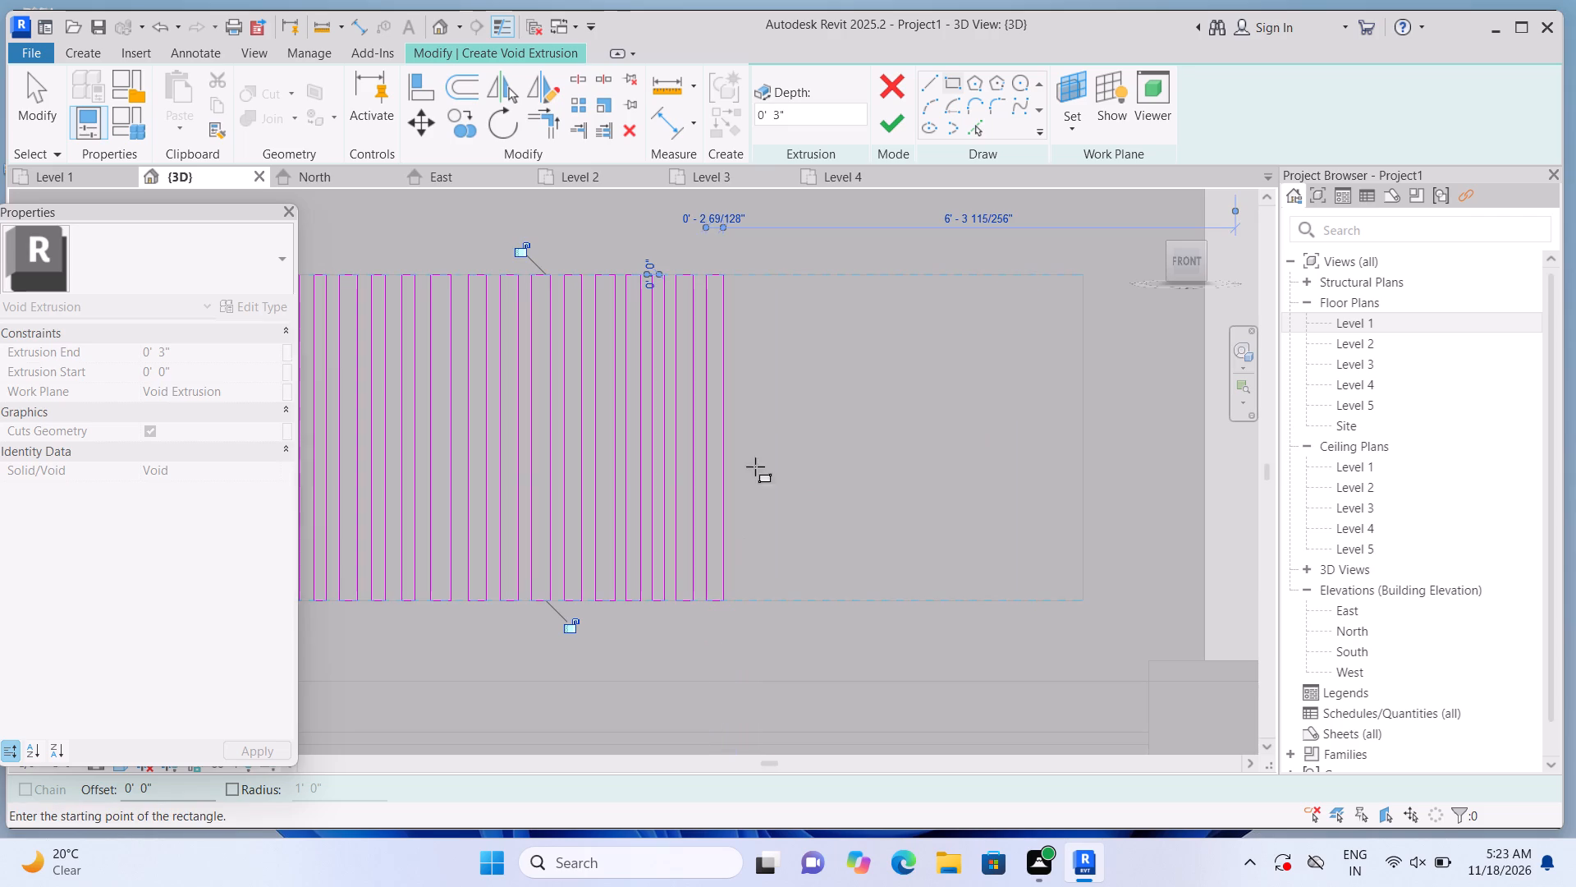
{"action": "left_click", "coordinate": [733, 281]}
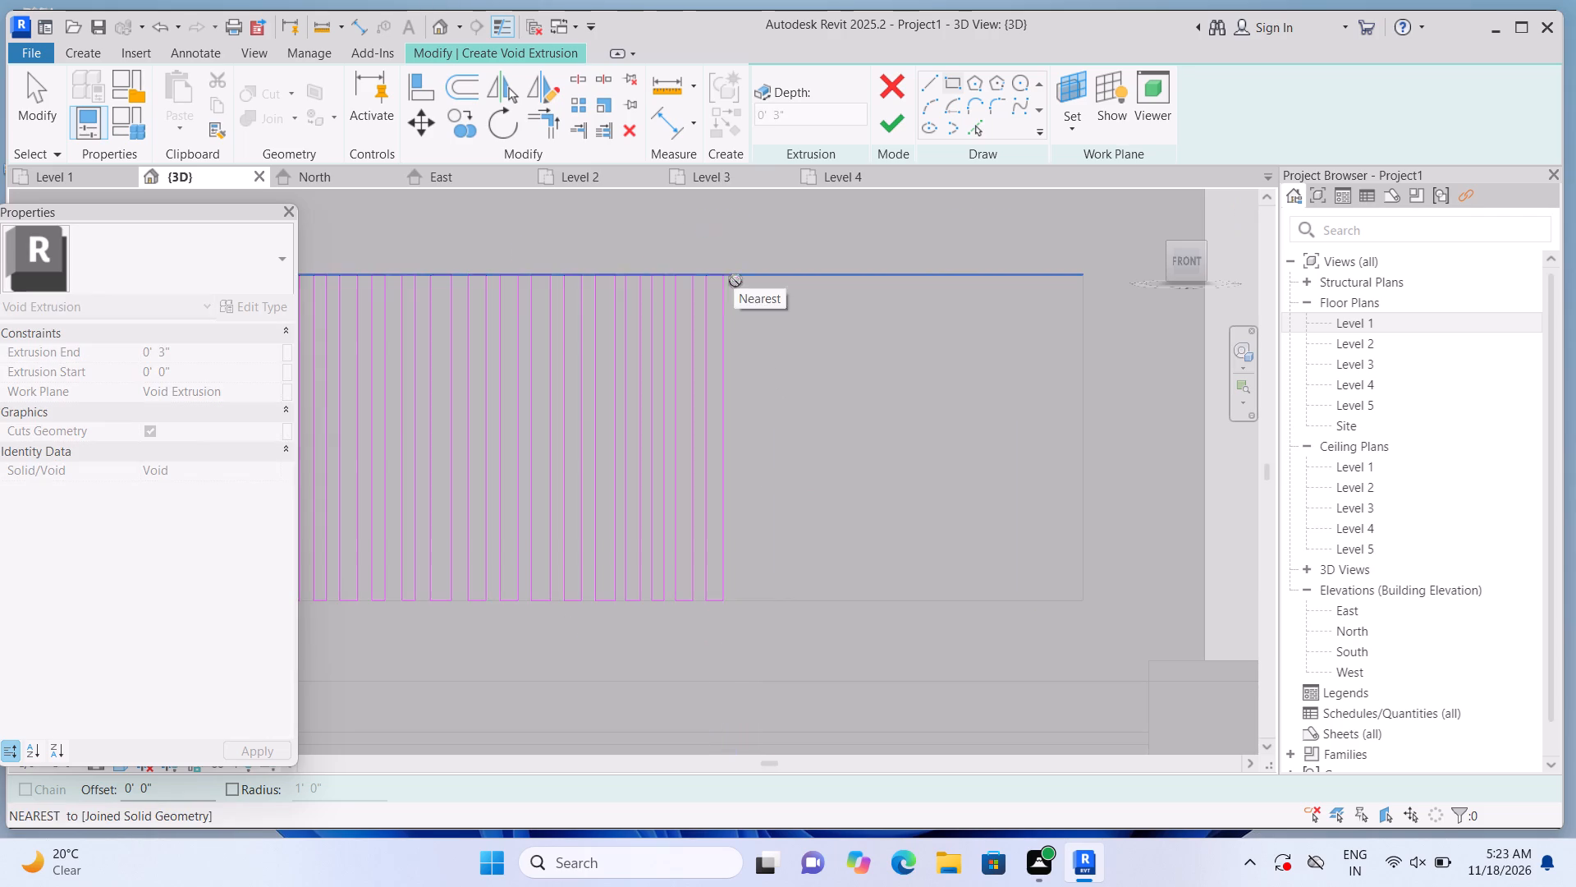
{"action": "left_click", "coordinate": [746, 595]}
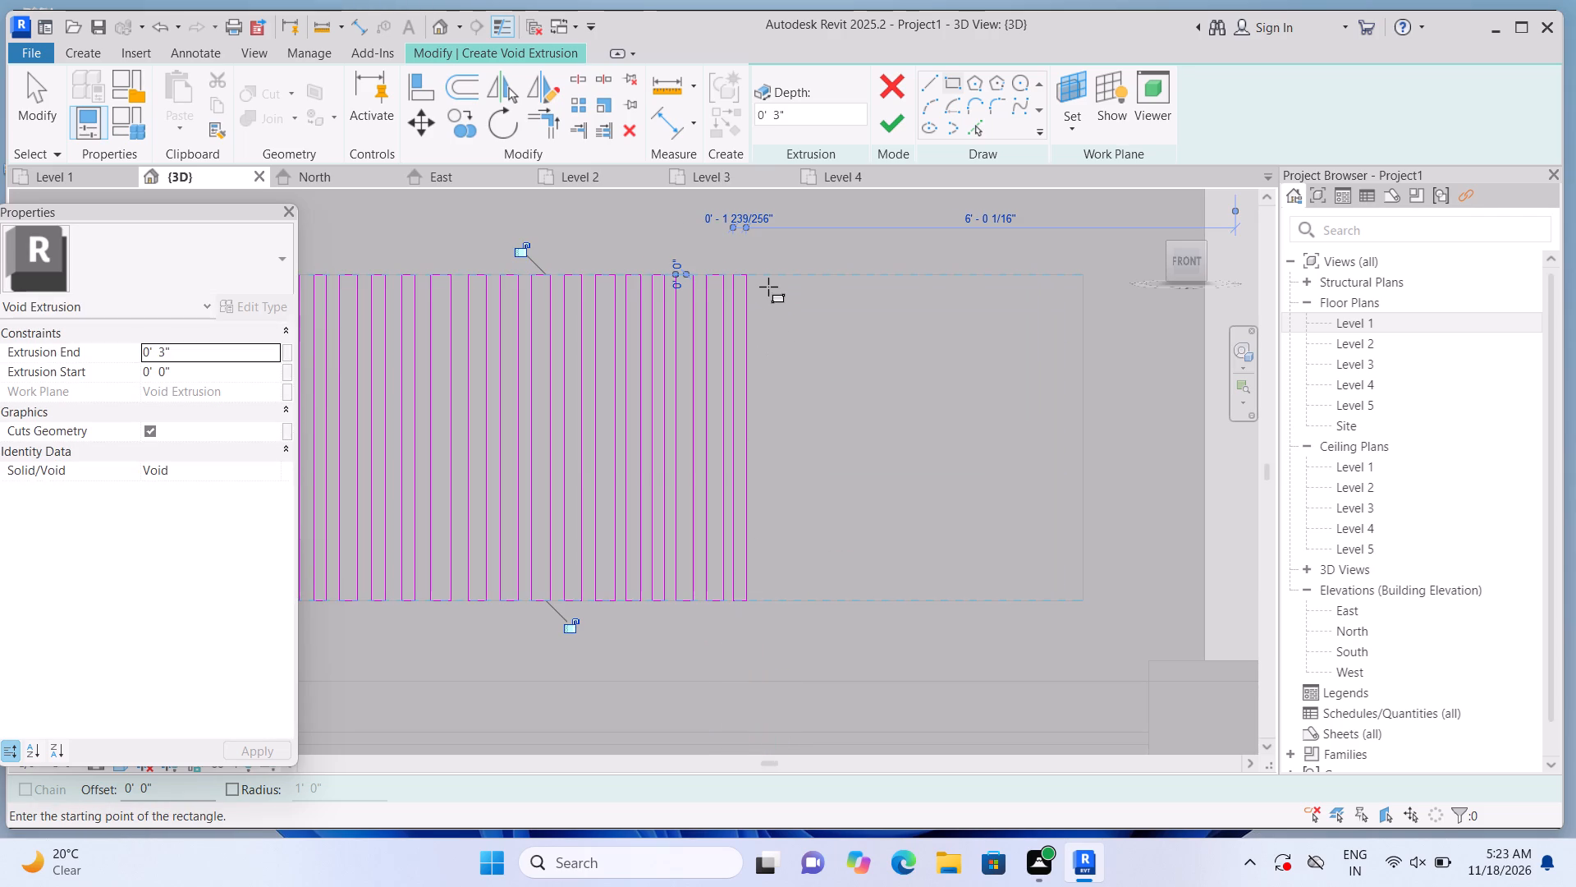
Add a thirty-ninth, fortieth and forty-first full-height rectangle beside the thirty-eighth, about 2.1", 2.3" and 2.4" wide.
{"action": "left_click", "coordinate": [761, 280]}
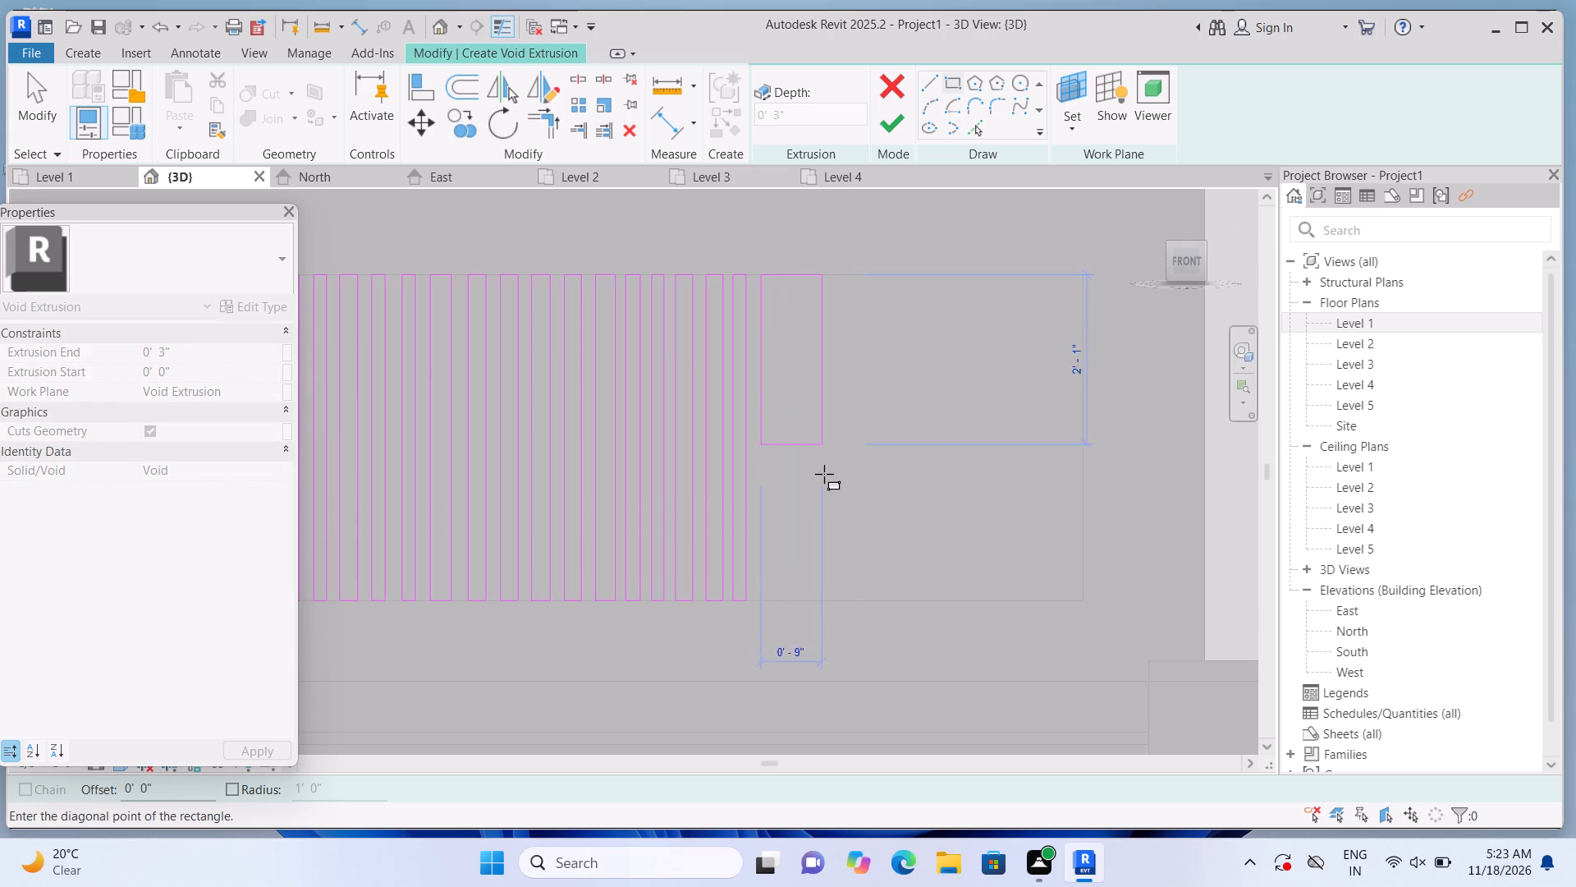
{"action": "left_click", "coordinate": [775, 600]}
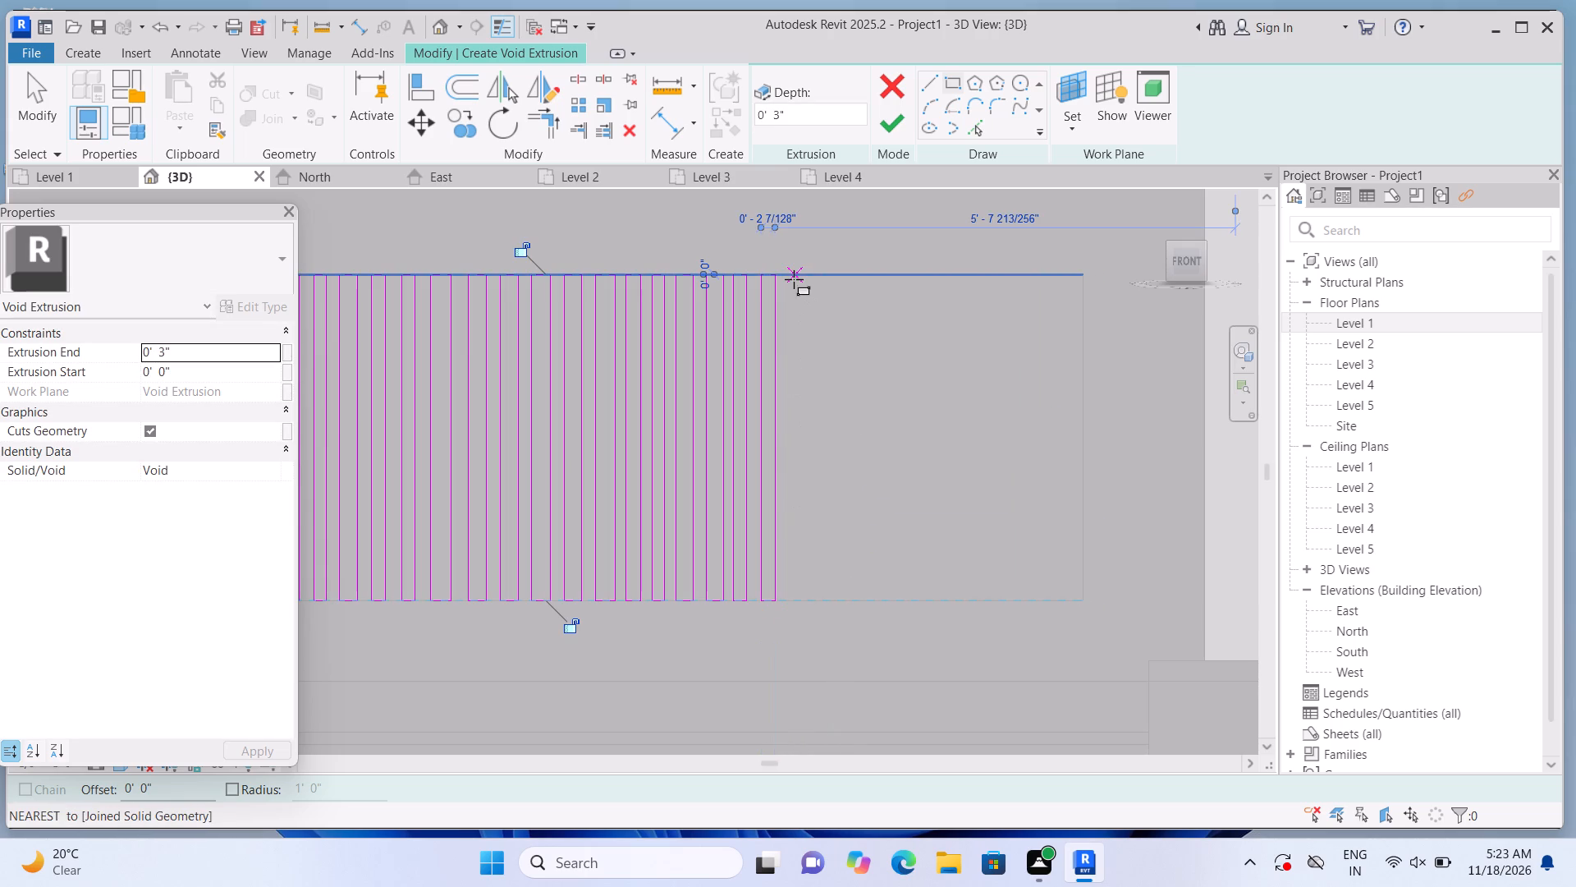
{"action": "left_click", "coordinate": [793, 278]}
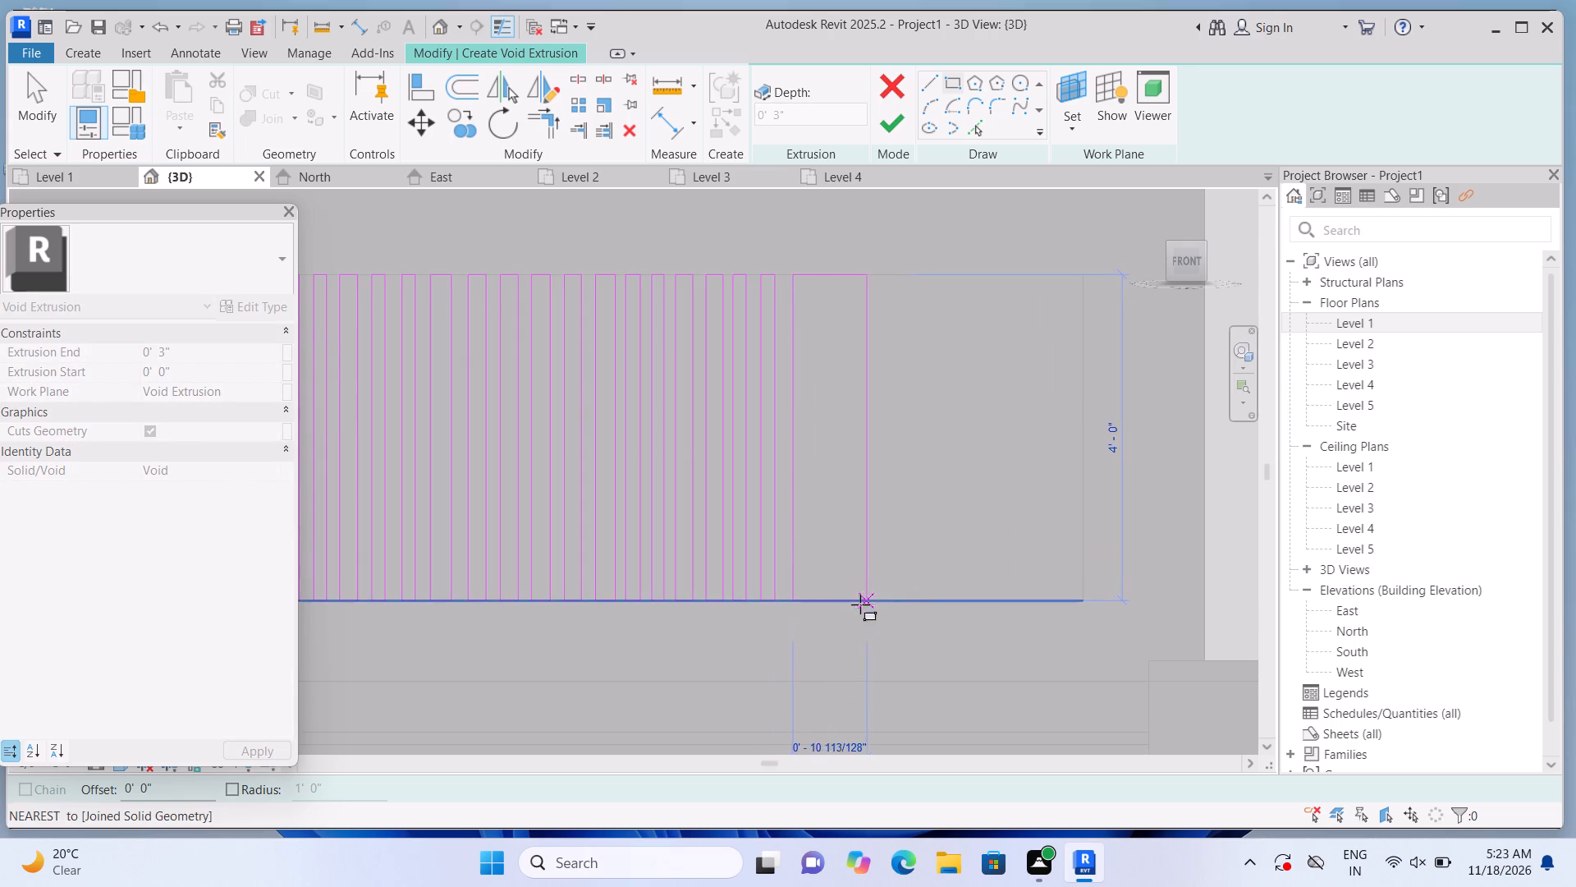
{"action": "left_click", "coordinate": [809, 604]}
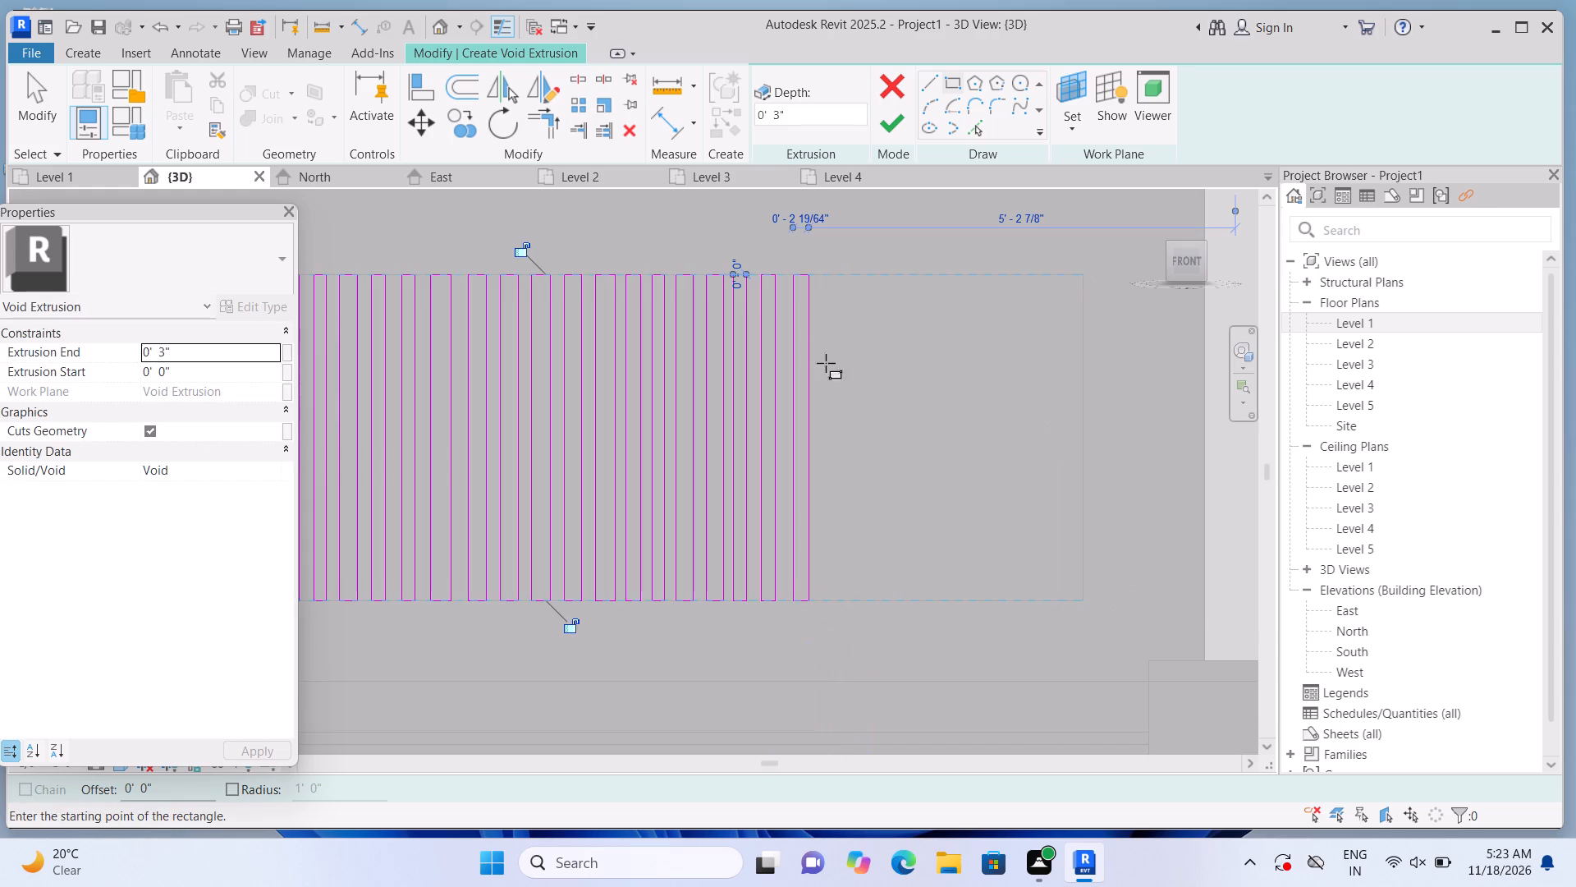
{"action": "left_click", "coordinate": [822, 282]}
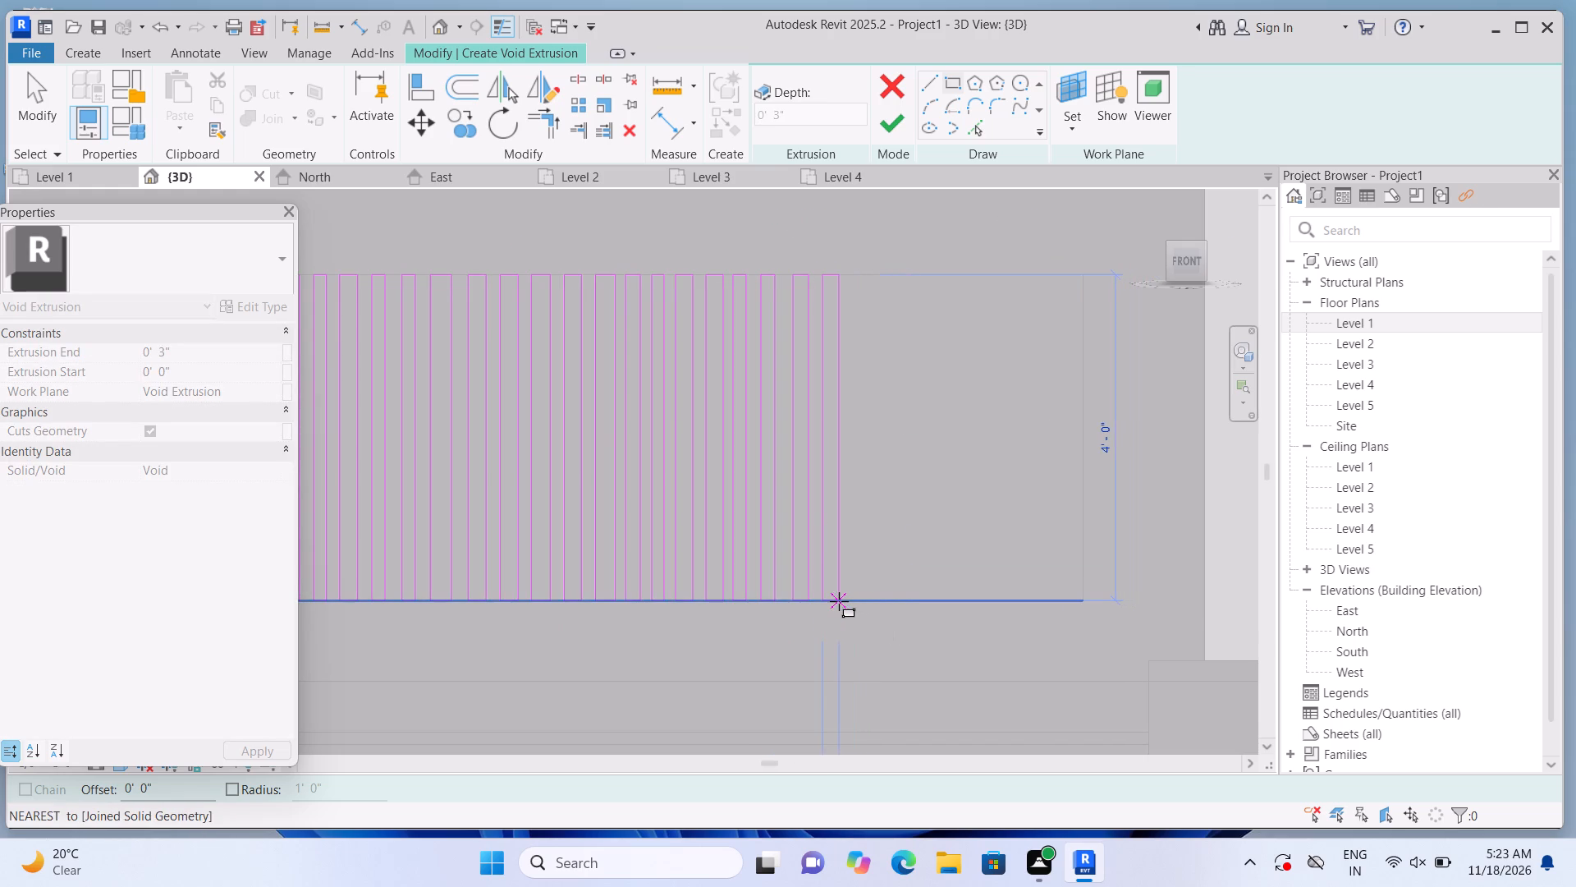
{"action": "left_click", "coordinate": [839, 601]}
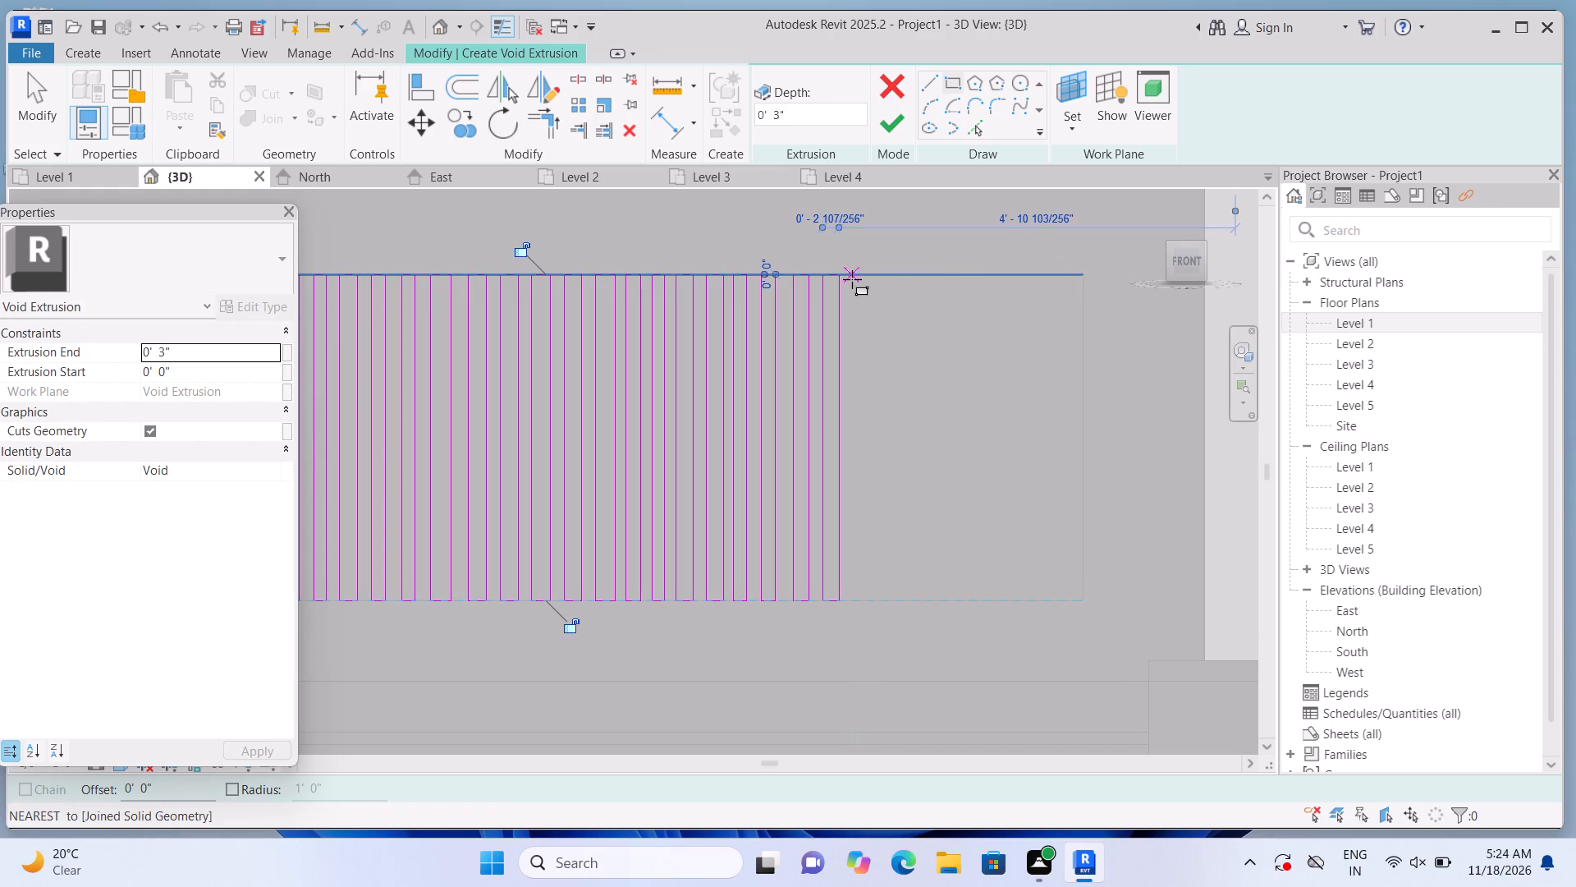
Add a forty-second, forty-third and forty-fourth full-height rectangle beside the forty-first, about 2.5", 2.2" and 2.8" wide.
{"action": "left_click", "coordinate": [852, 279]}
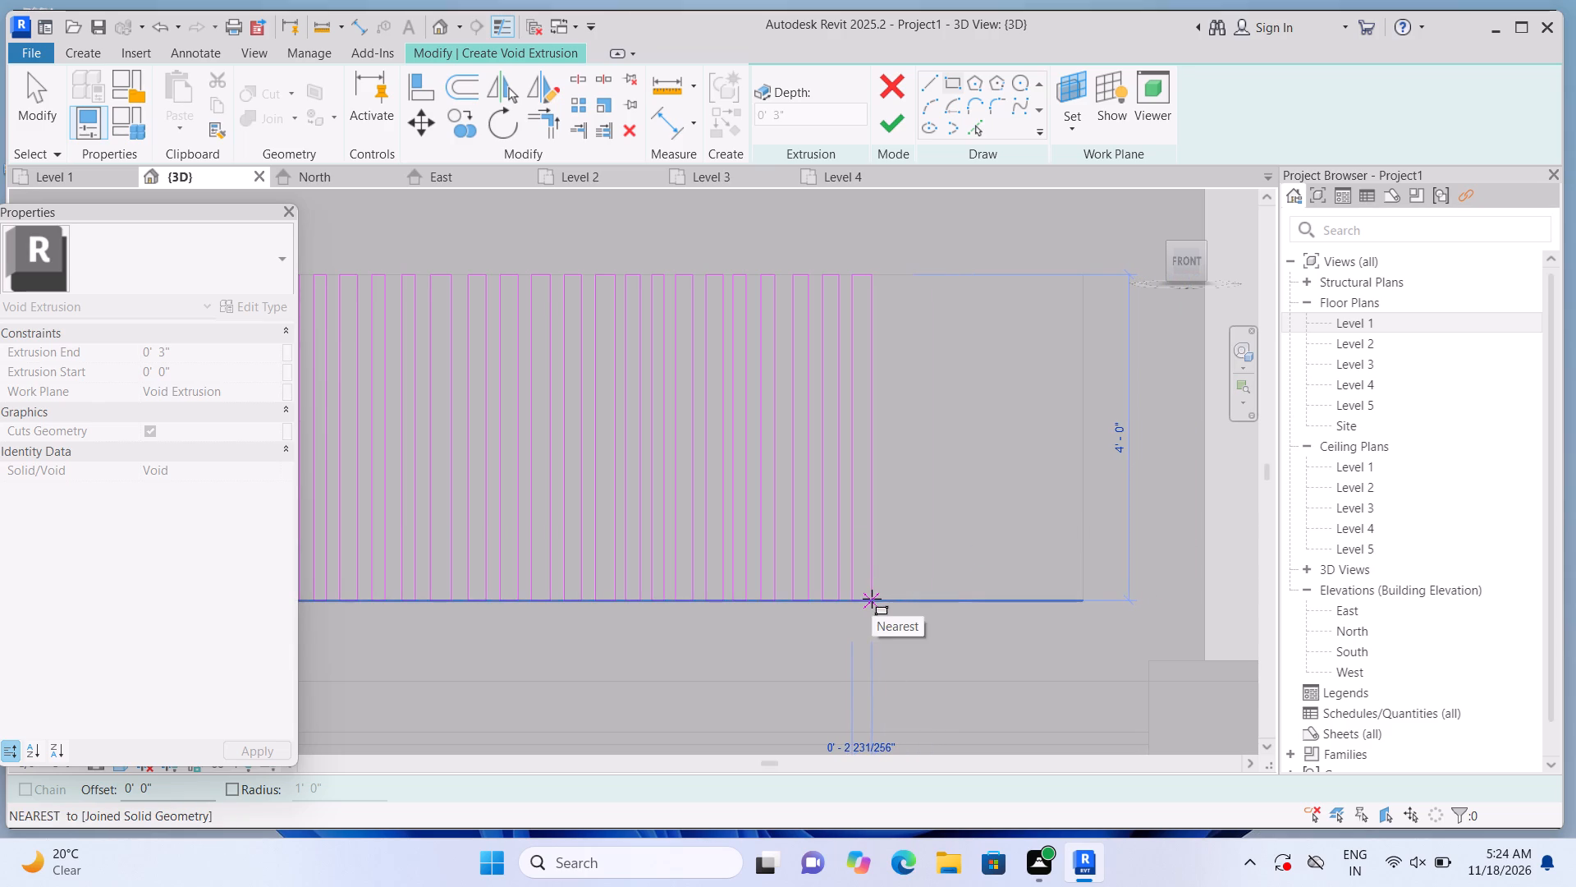
{"action": "left_click", "coordinate": [869, 600]}
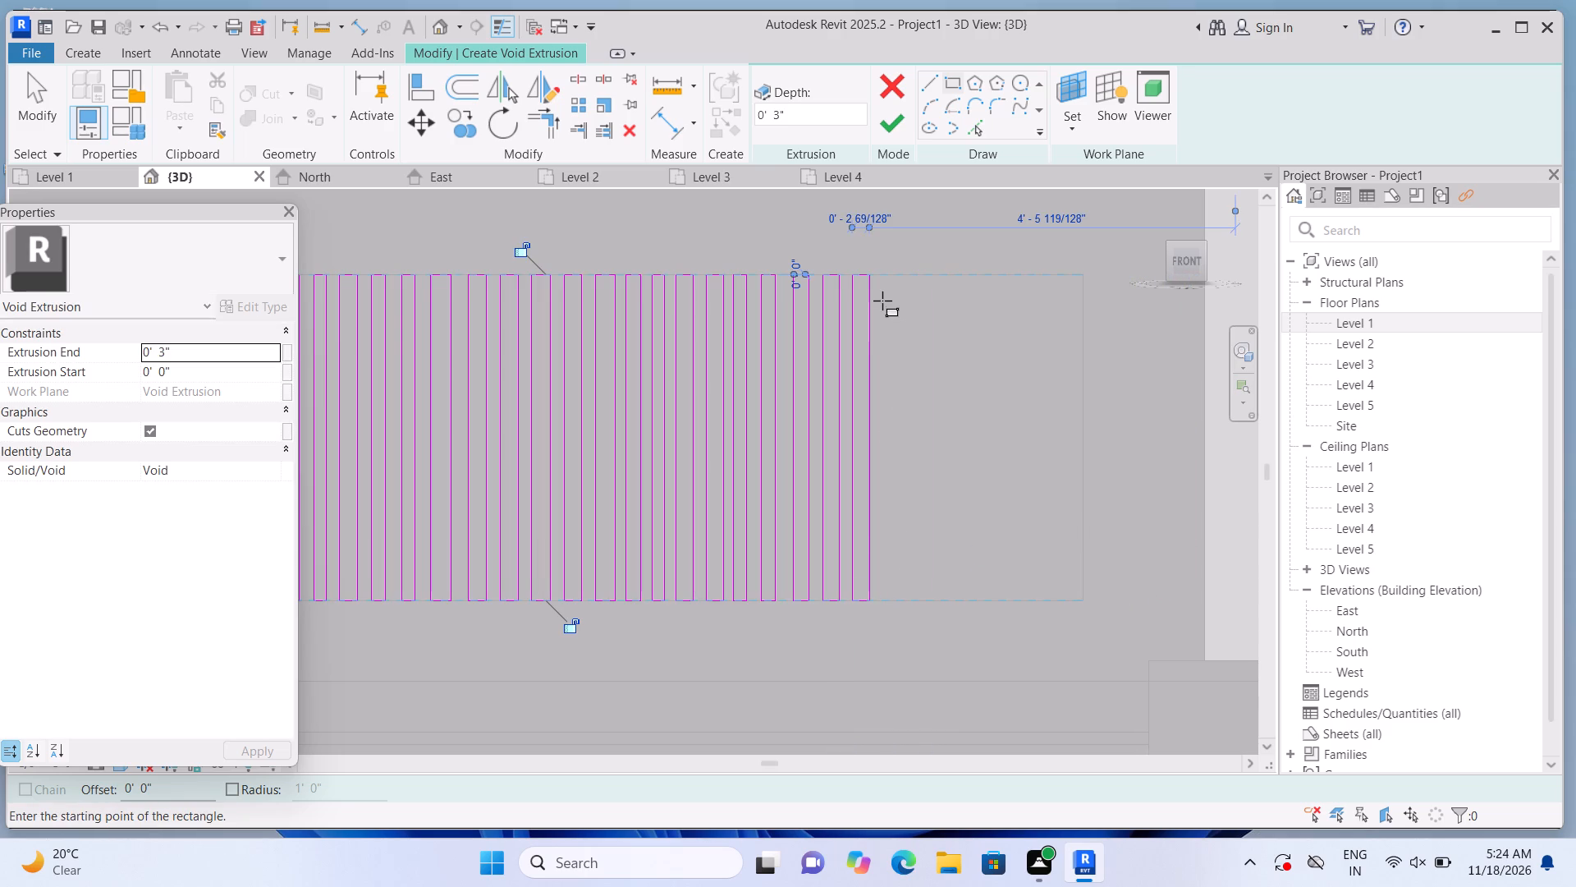
{"action": "left_click", "coordinate": [882, 278]}
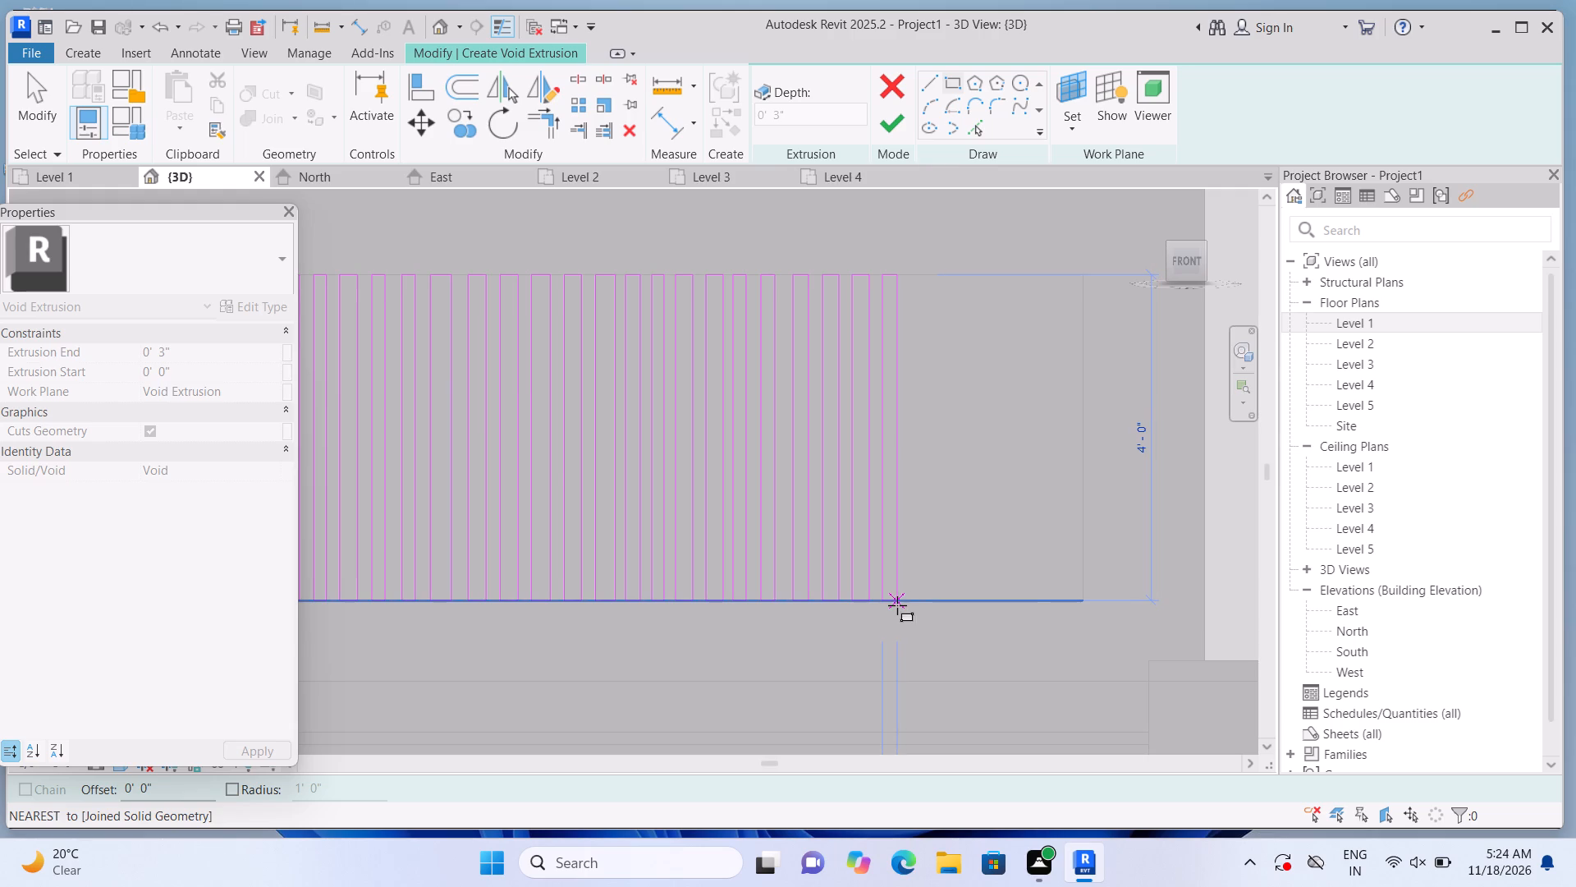
{"action": "left_click", "coordinate": [897, 605]}
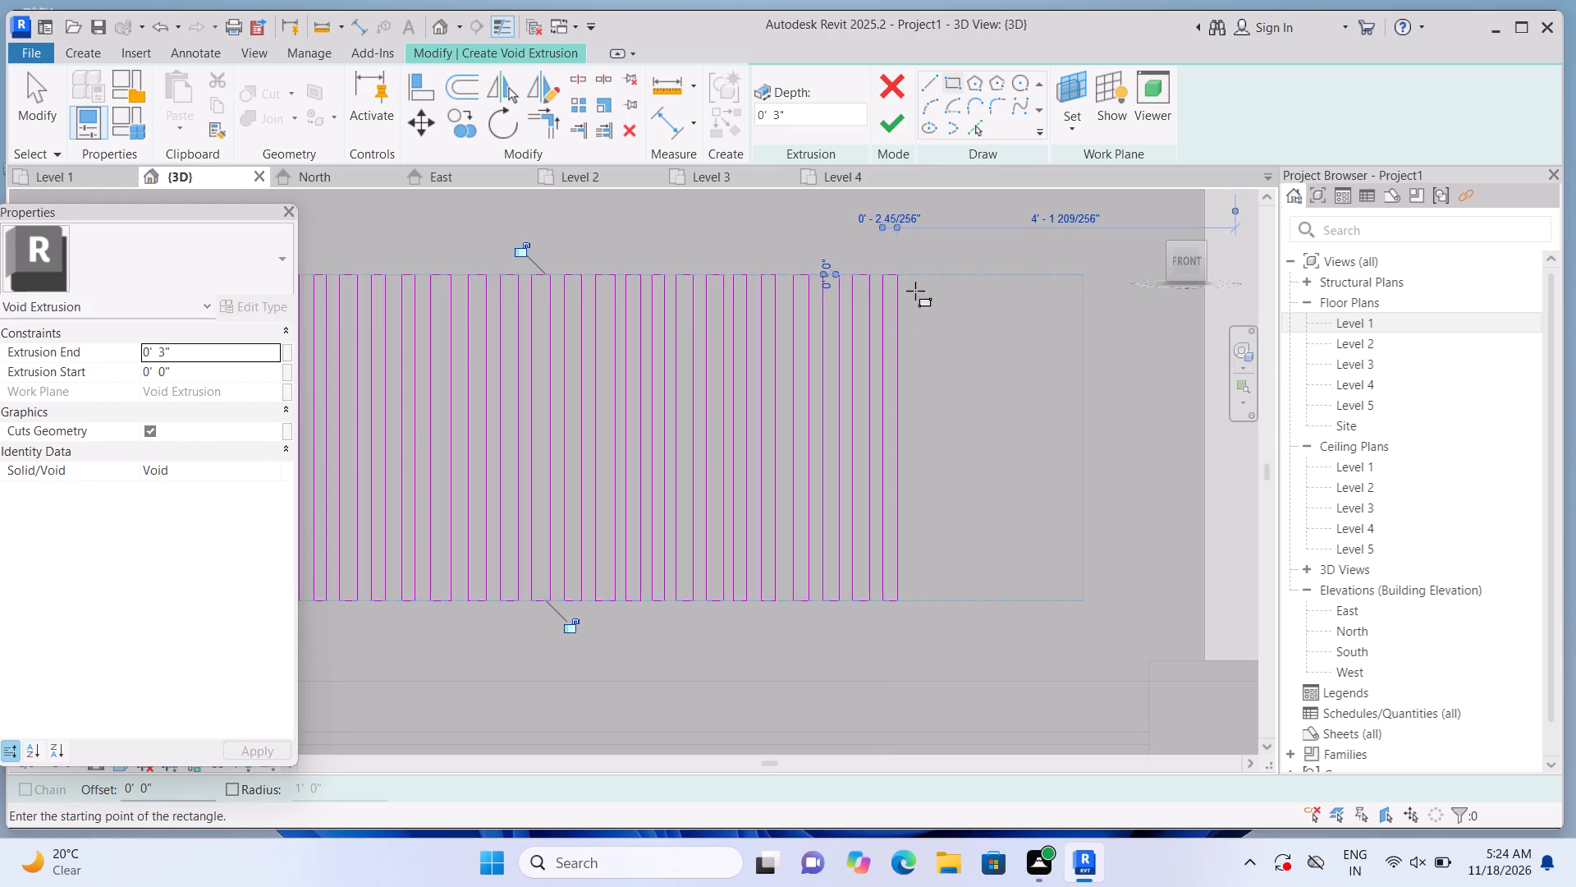
{"action": "left_click", "coordinate": [915, 275]}
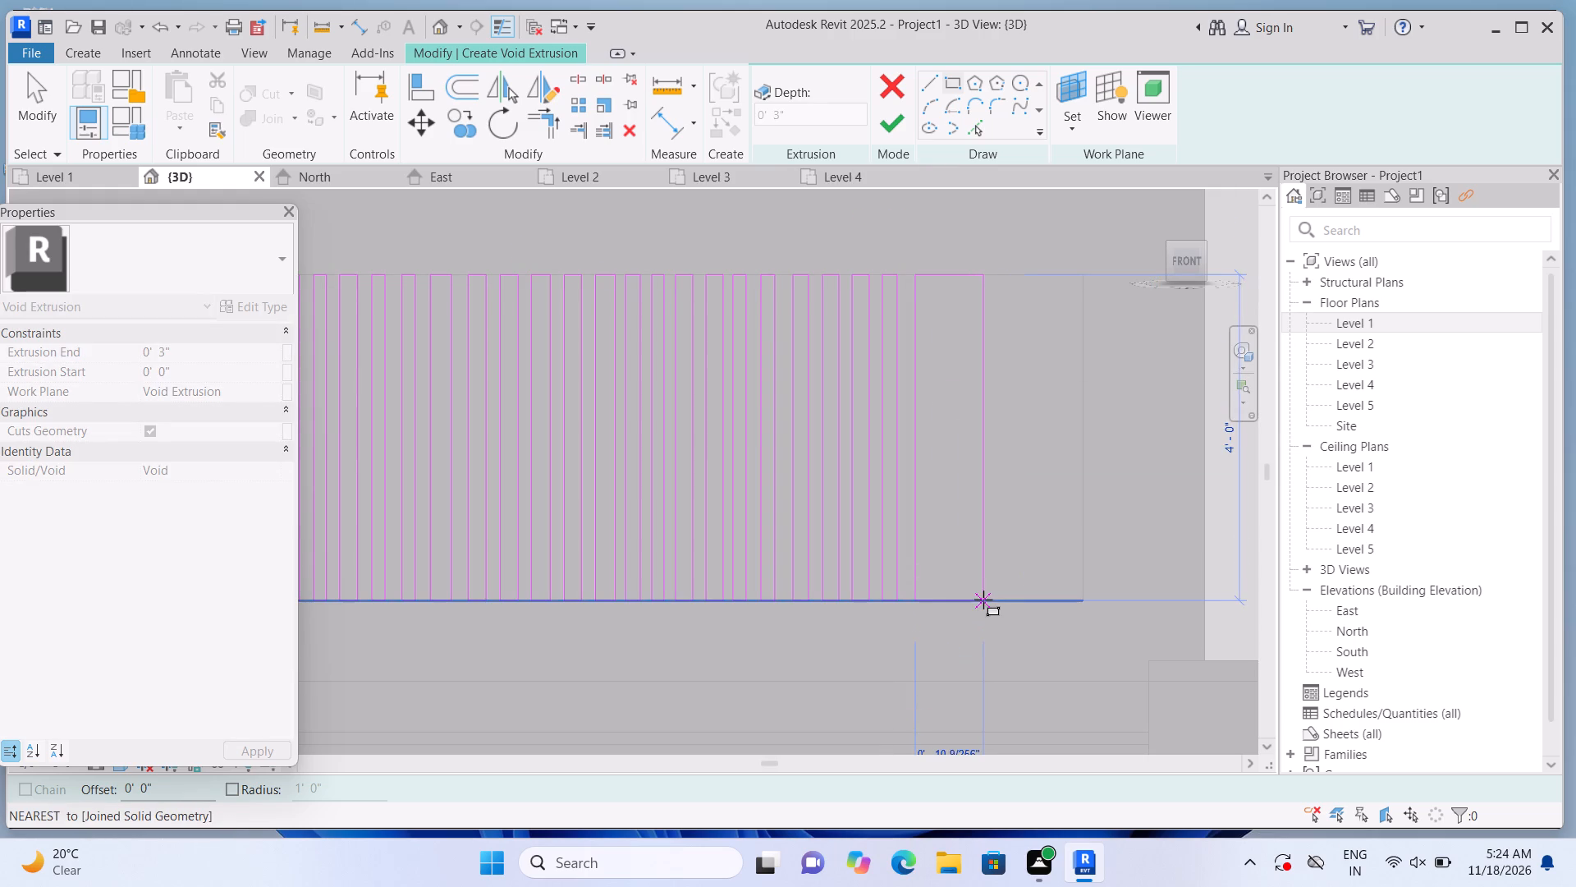
{"action": "left_click", "coordinate": [934, 603]}
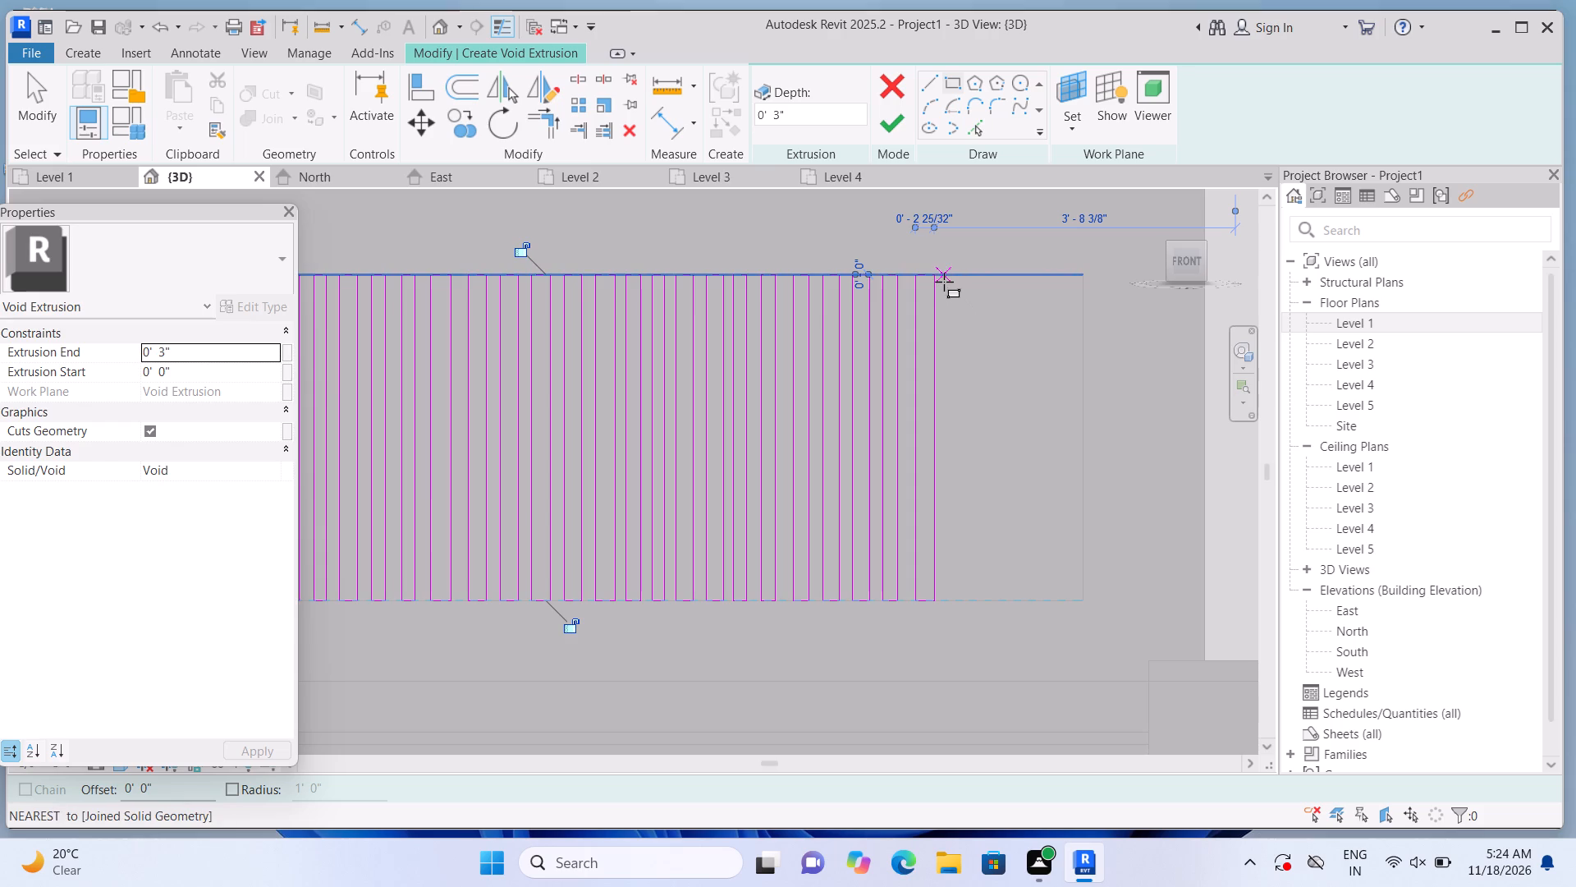
Add a forty-fifth rectangle about 1.6" wide and a forty-sixth about 1.8" wide, both spanning the panel's full height.
{"action": "left_click", "coordinate": [944, 282]}
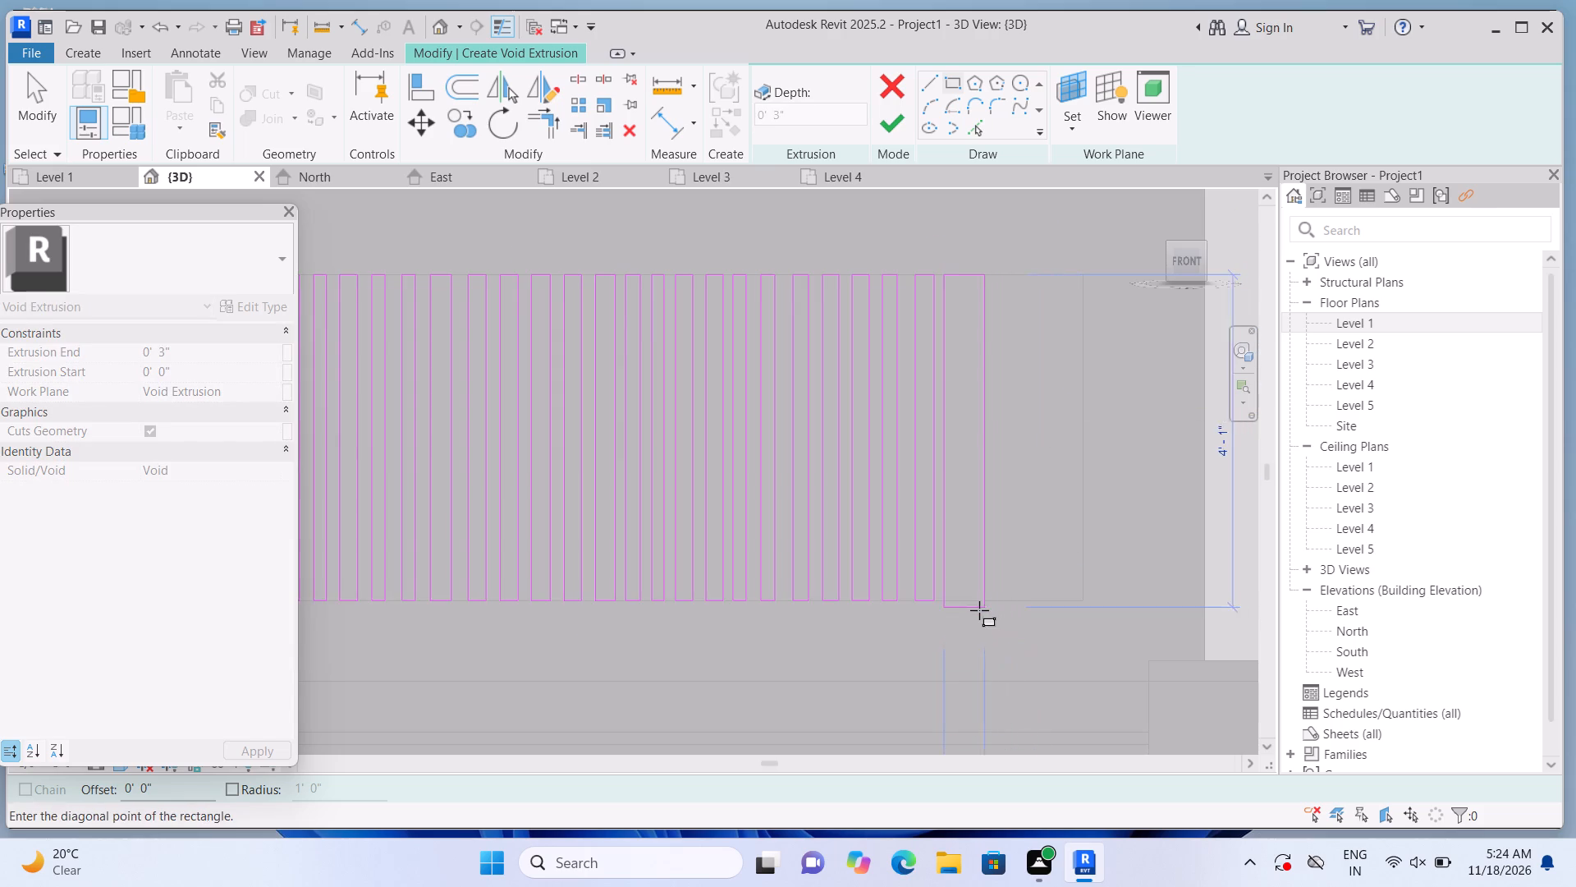
{"action": "left_click", "coordinate": [955, 603]}
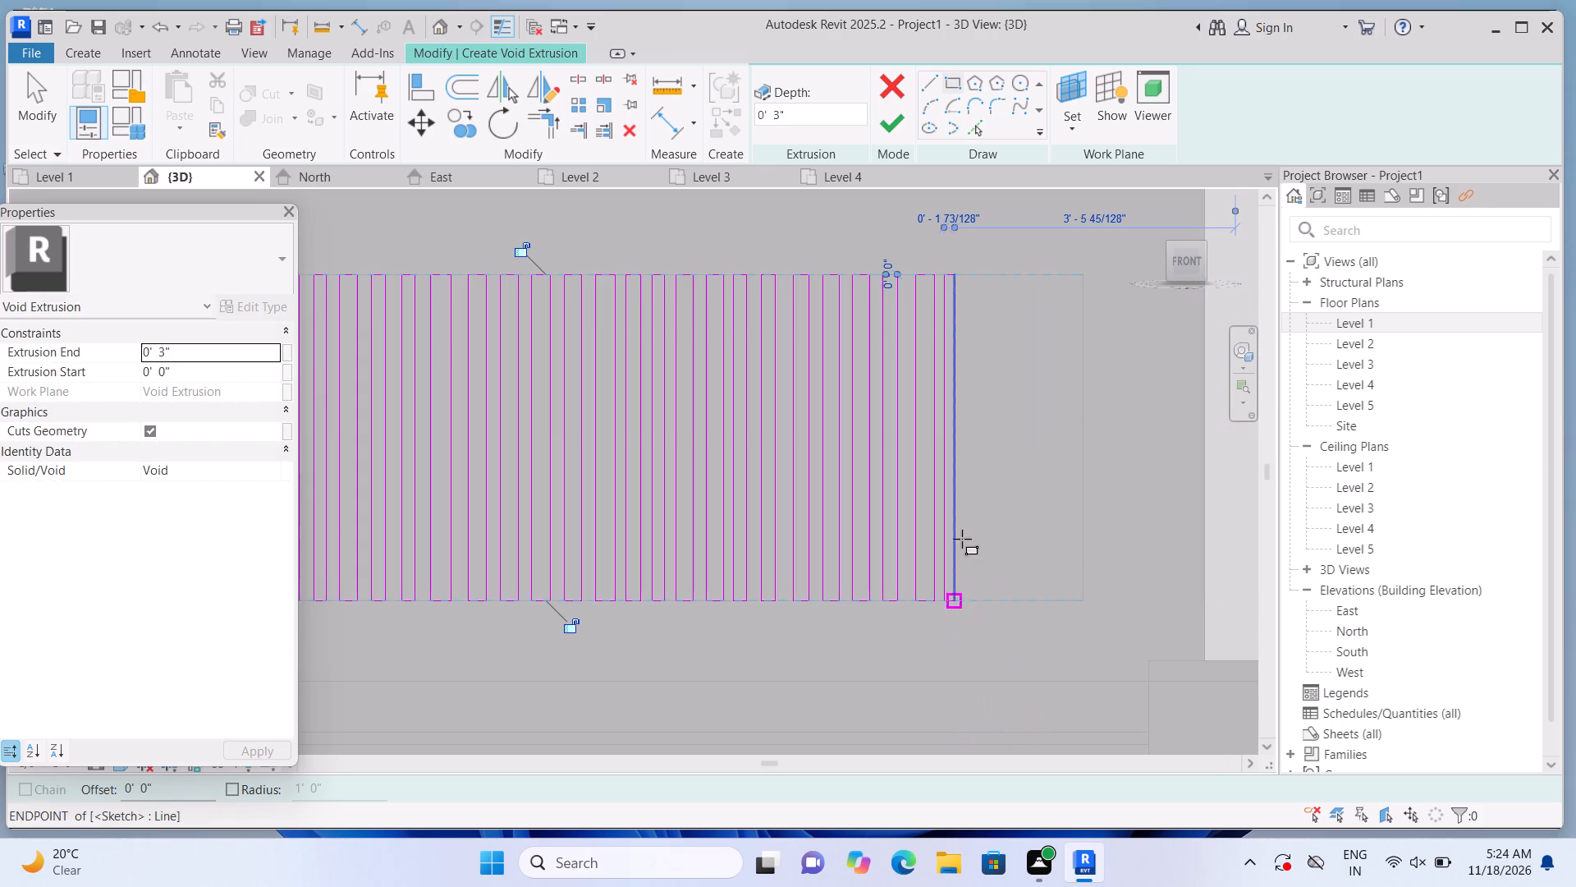
{"action": "left_click", "coordinate": [968, 281]}
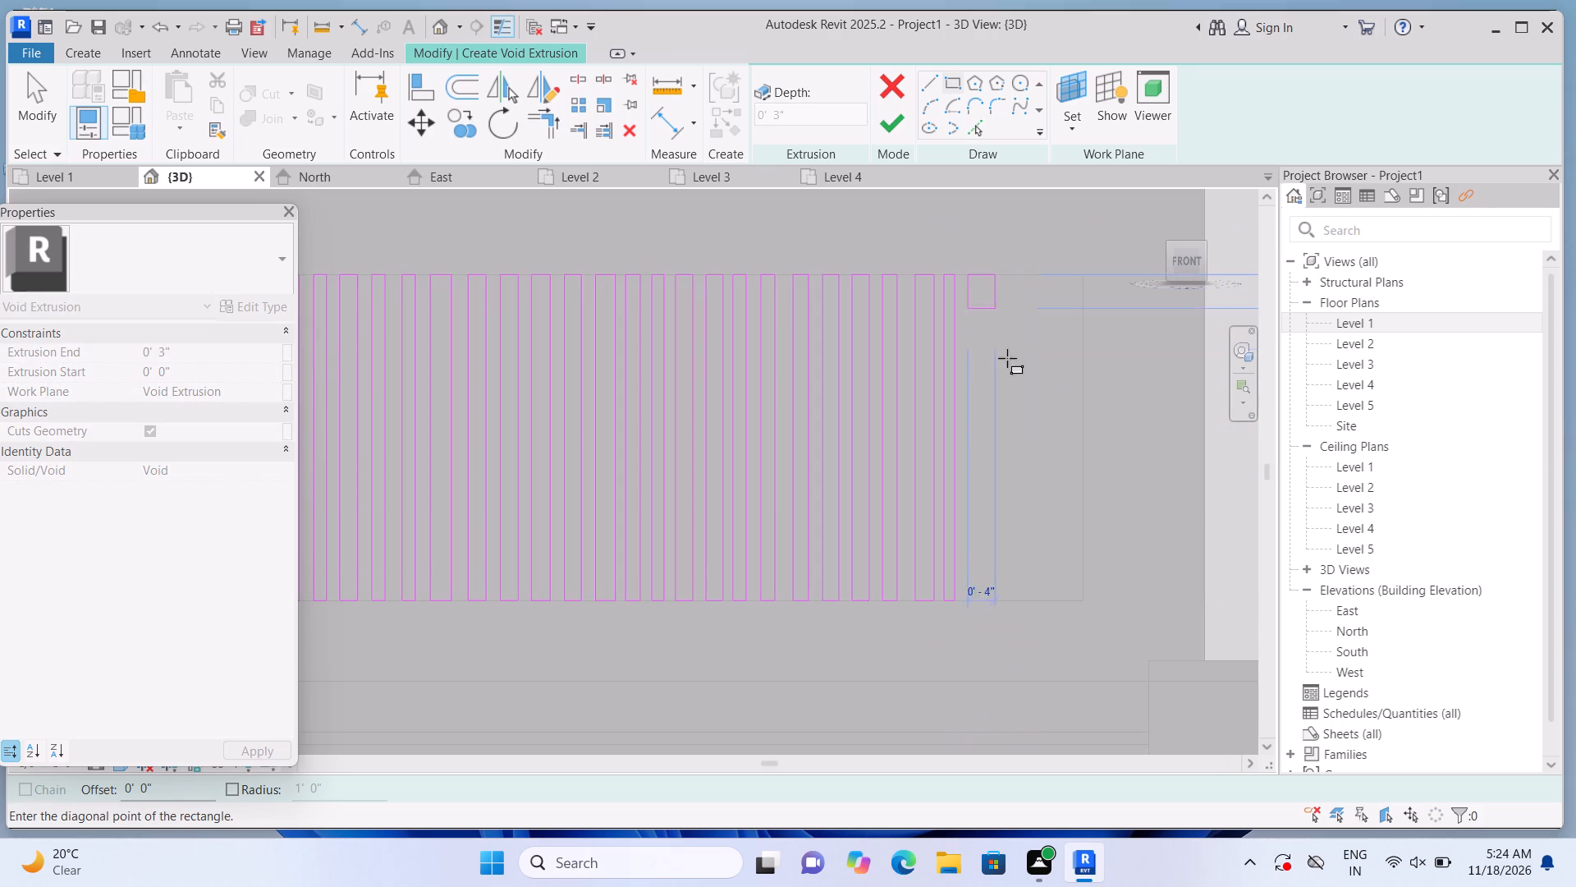
{"action": "left_click", "coordinate": [980, 606]}
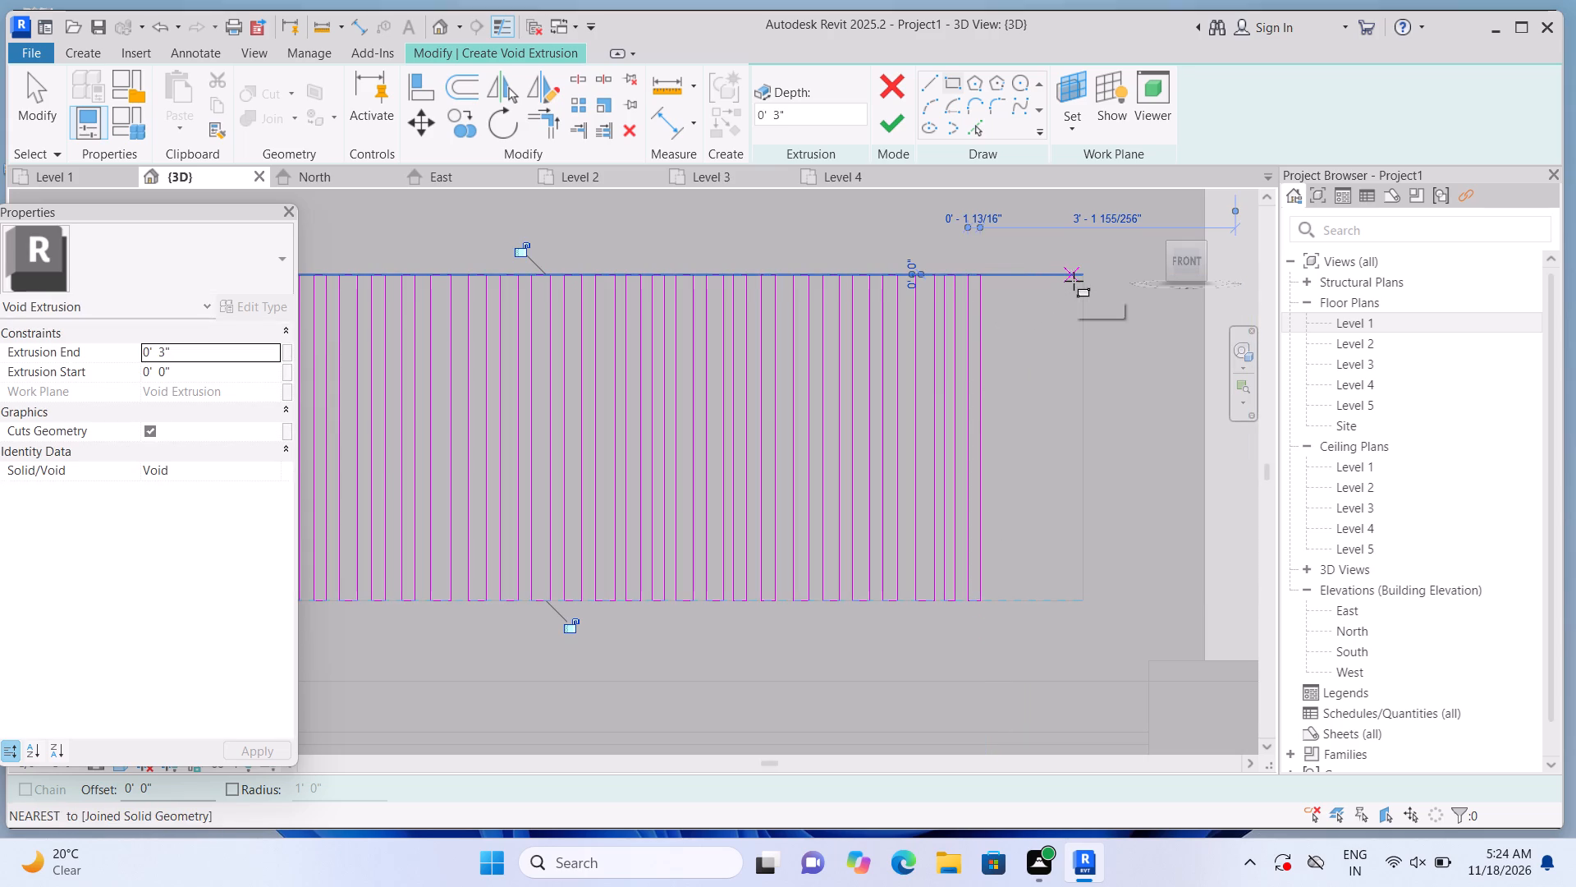
Draw a forty-seventh full-height rectangle about 1.5" wide just inside the panel's right edge, leaving the space before it open.
{"action": "scroll", "coordinate": [1073, 283], "scroll_direction": "up", "scroll_amount": 2}
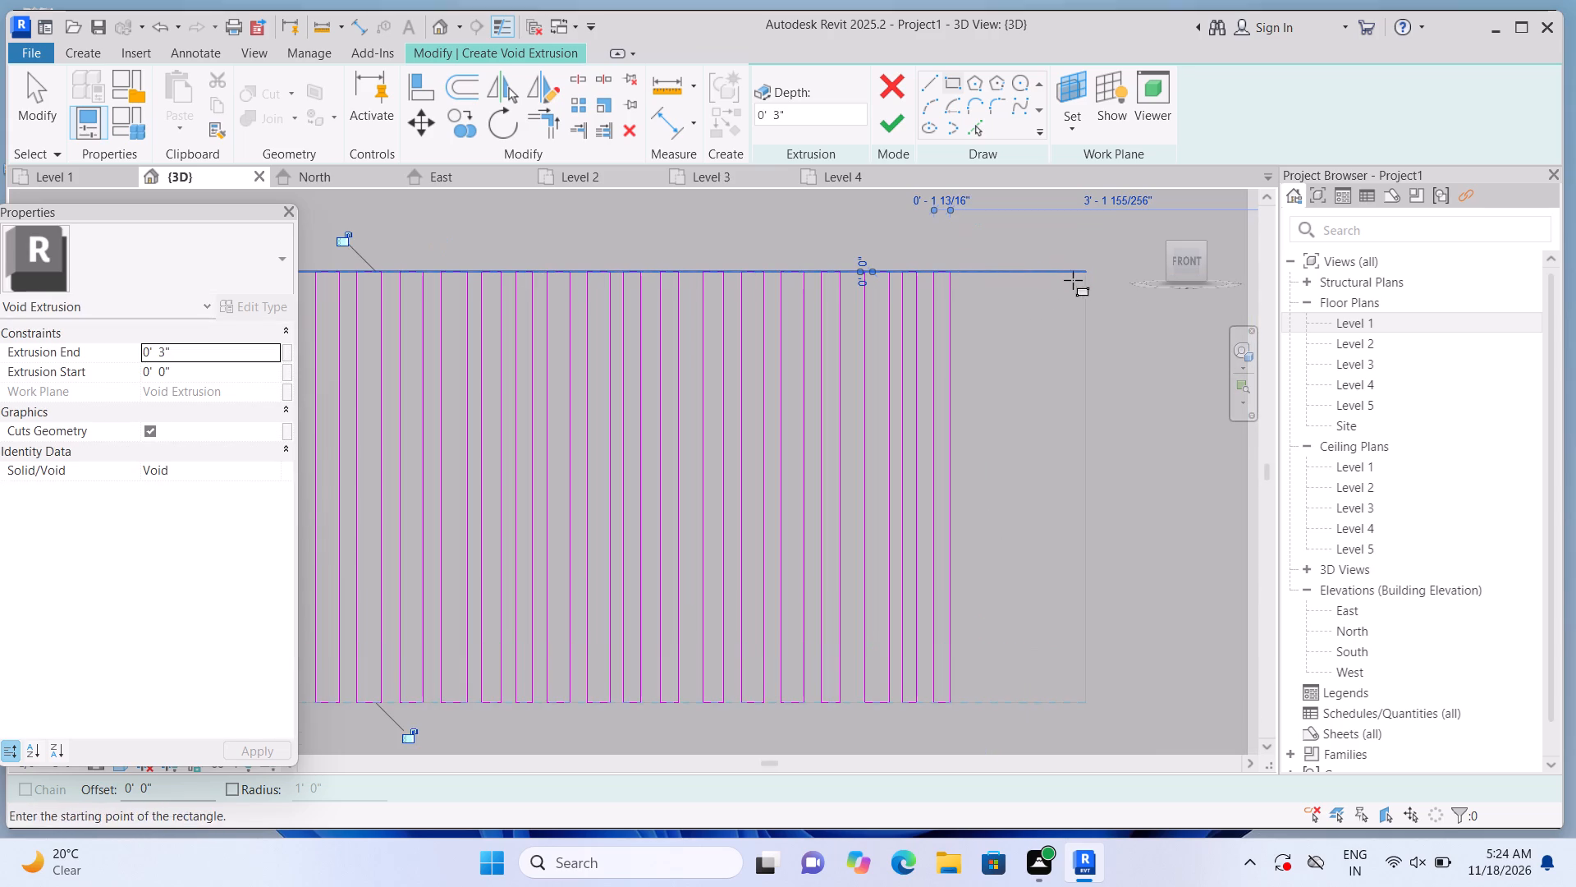
{"action": "left_click", "coordinate": [1073, 274]}
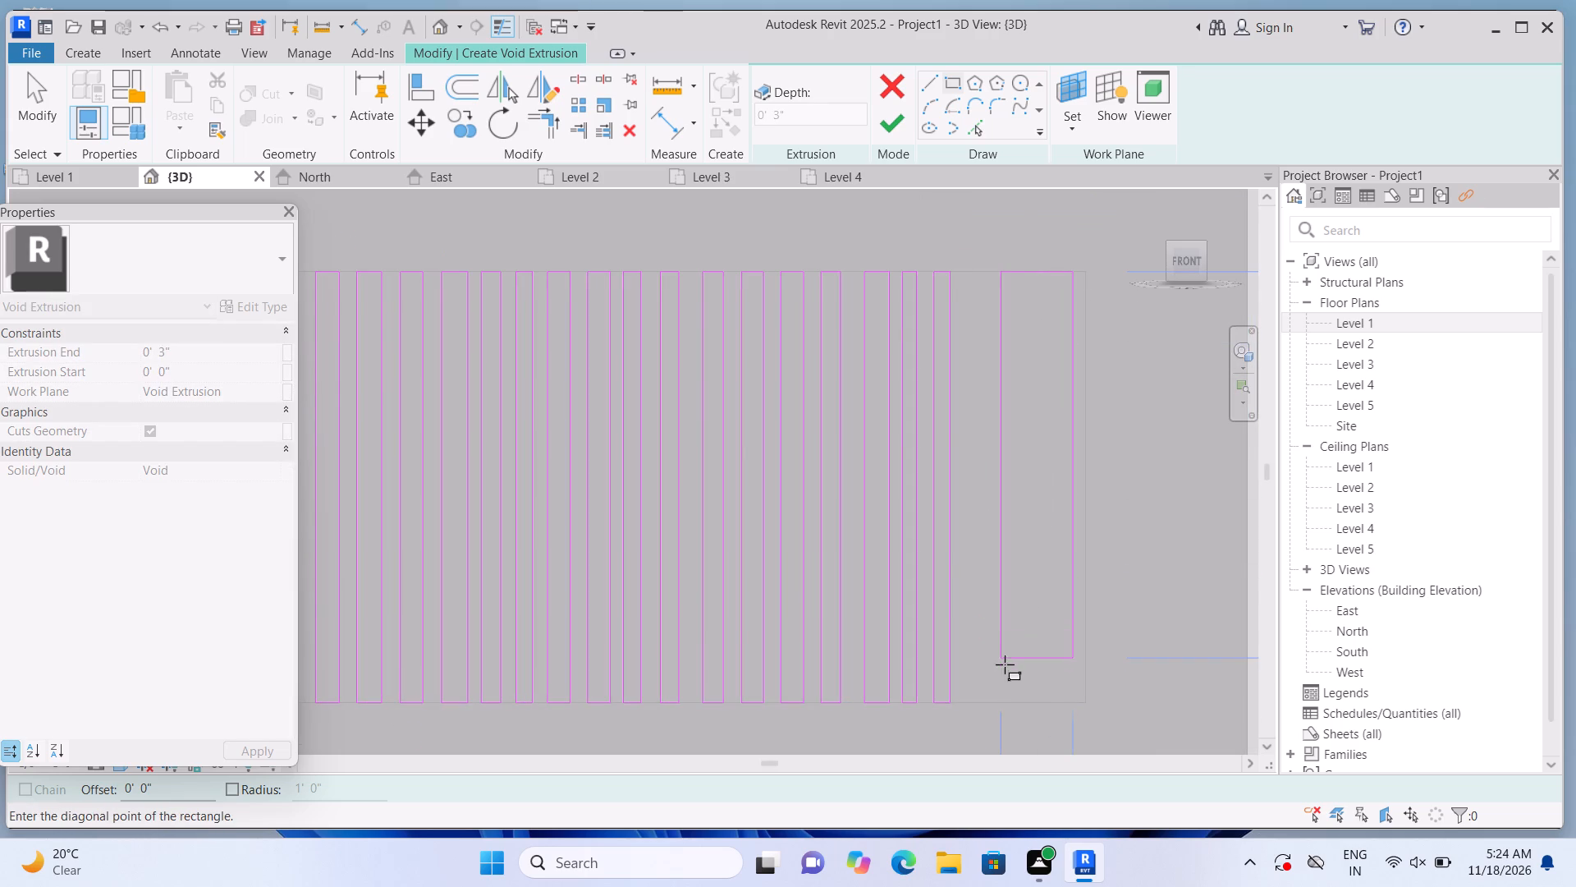
{"action": "left_click", "coordinate": [1060, 701]}
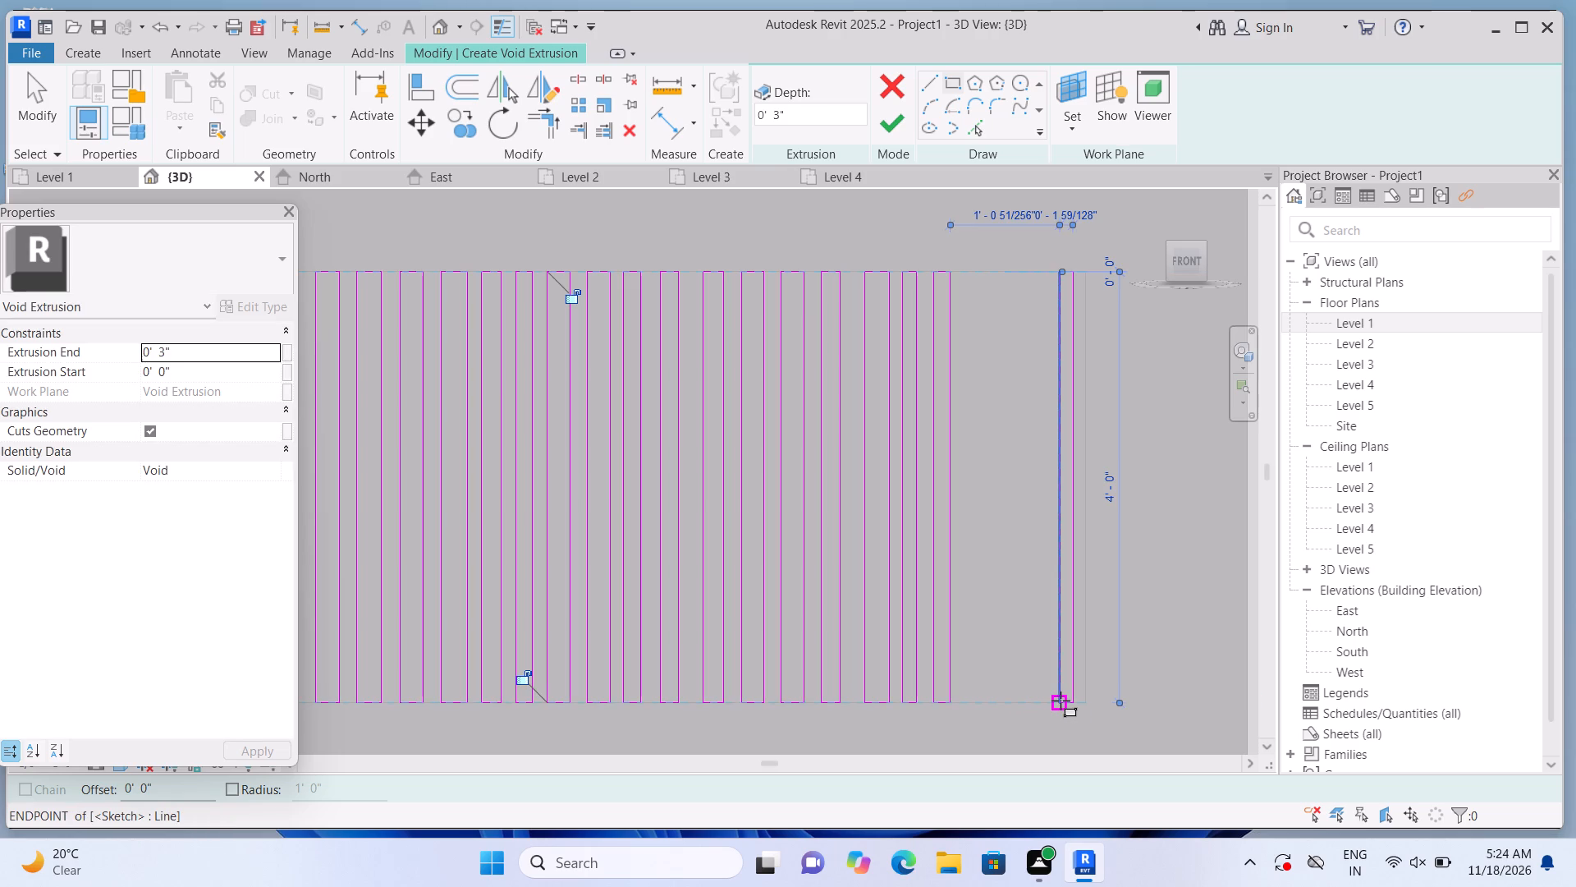
{"action": "key", "text": "Escape"}
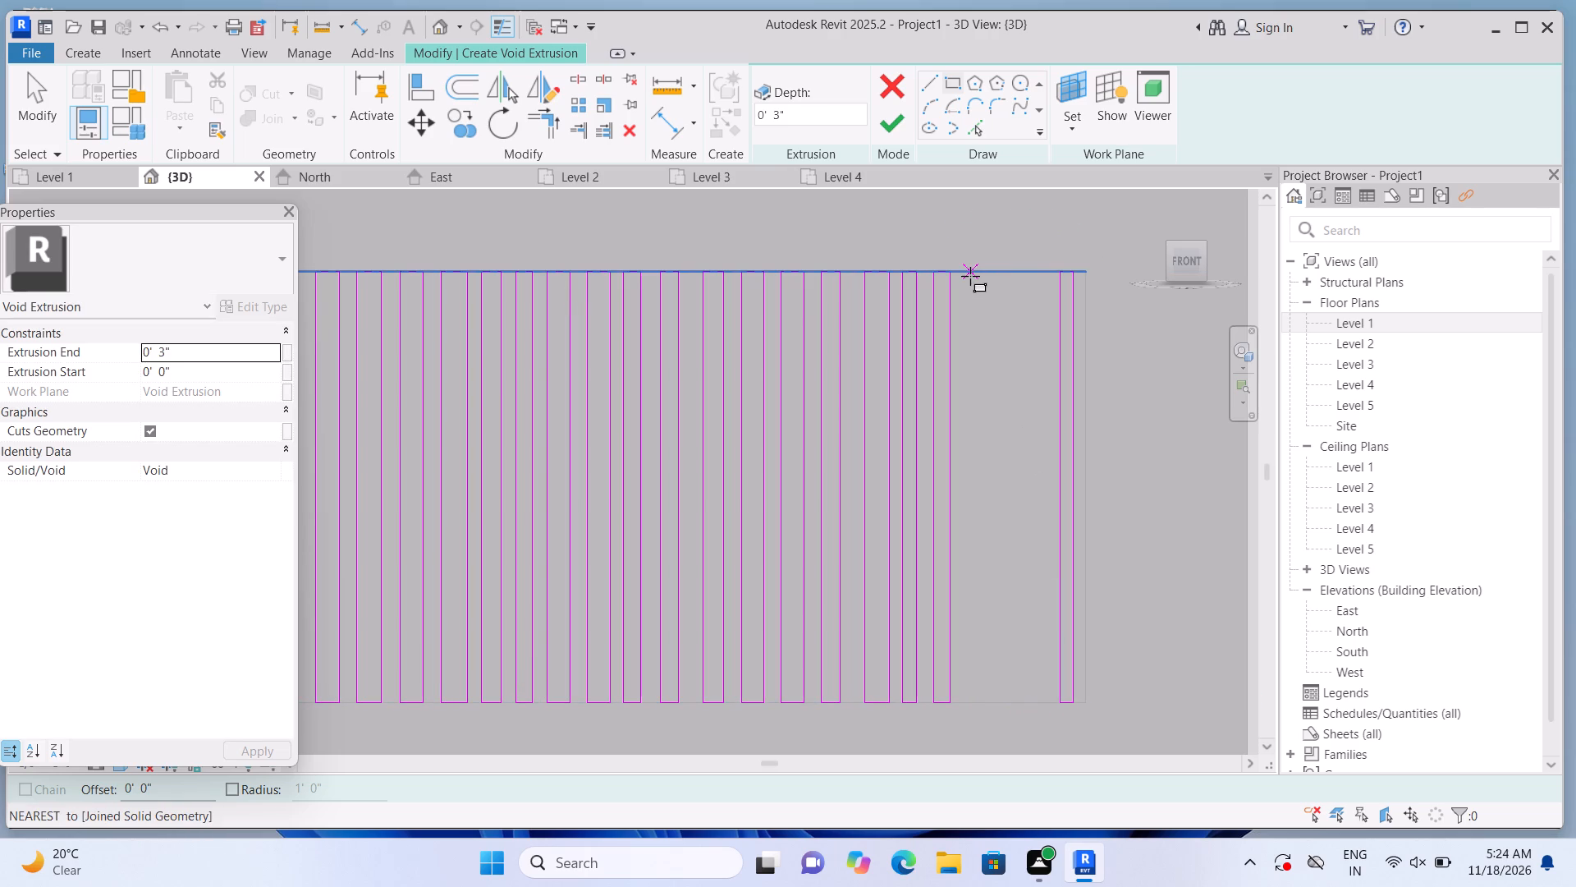
Fill the open space between the forty-sixth rectangle and the one at the panel's right edge with three narrow full-height rectangles.
{"action": "left_click", "coordinate": [962, 273]}
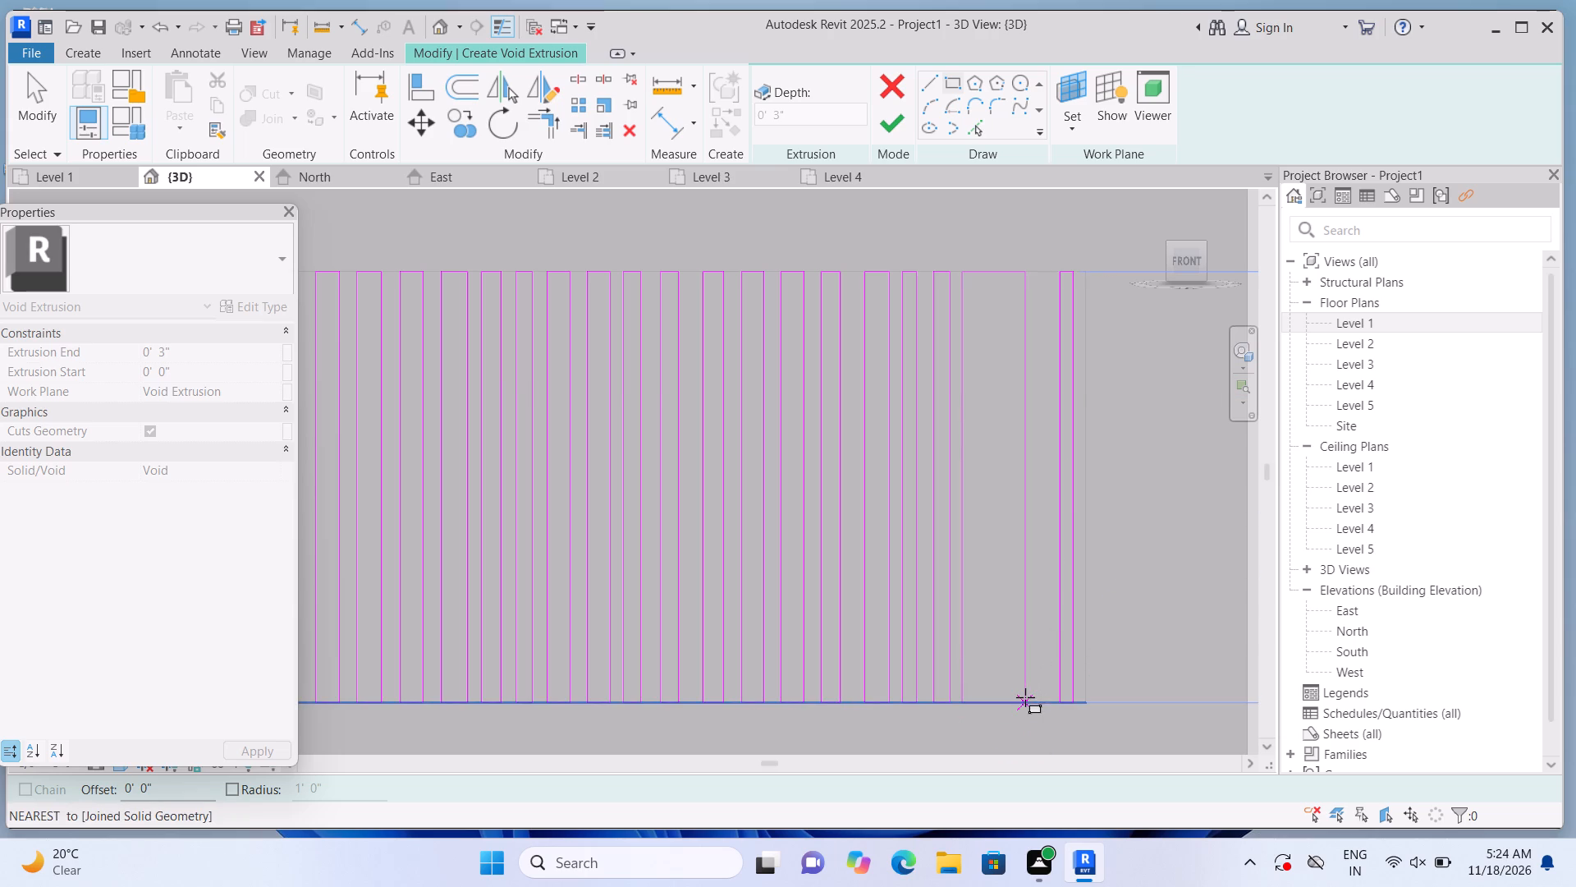
{"action": "left_click", "coordinate": [977, 705]}
{"action": "key", "text": "Escape"}
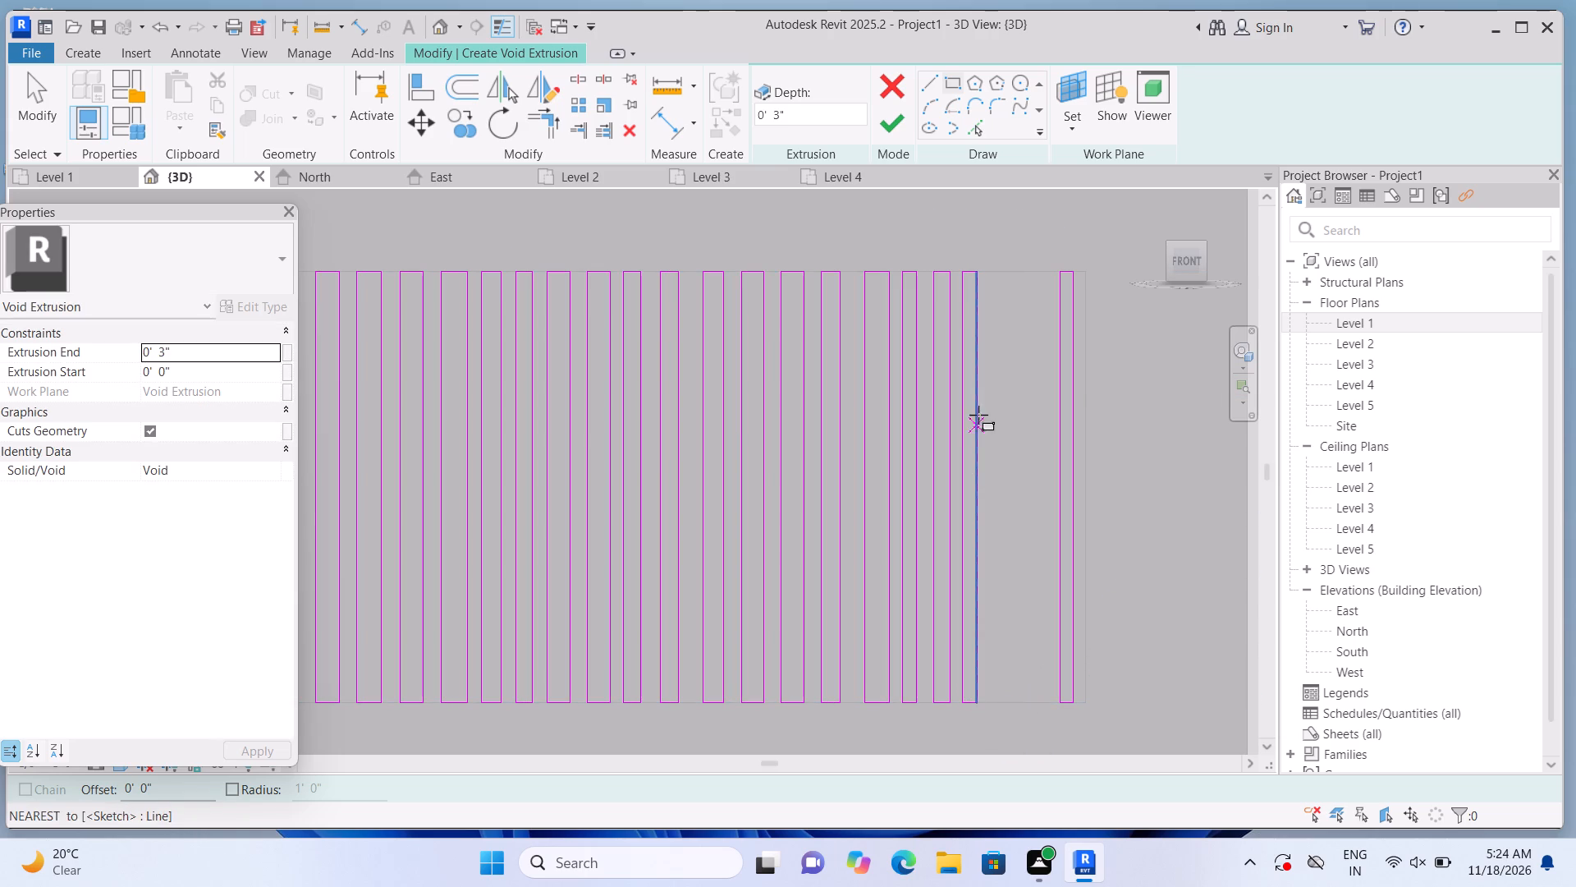
{"action": "left_click", "coordinate": [1001, 279]}
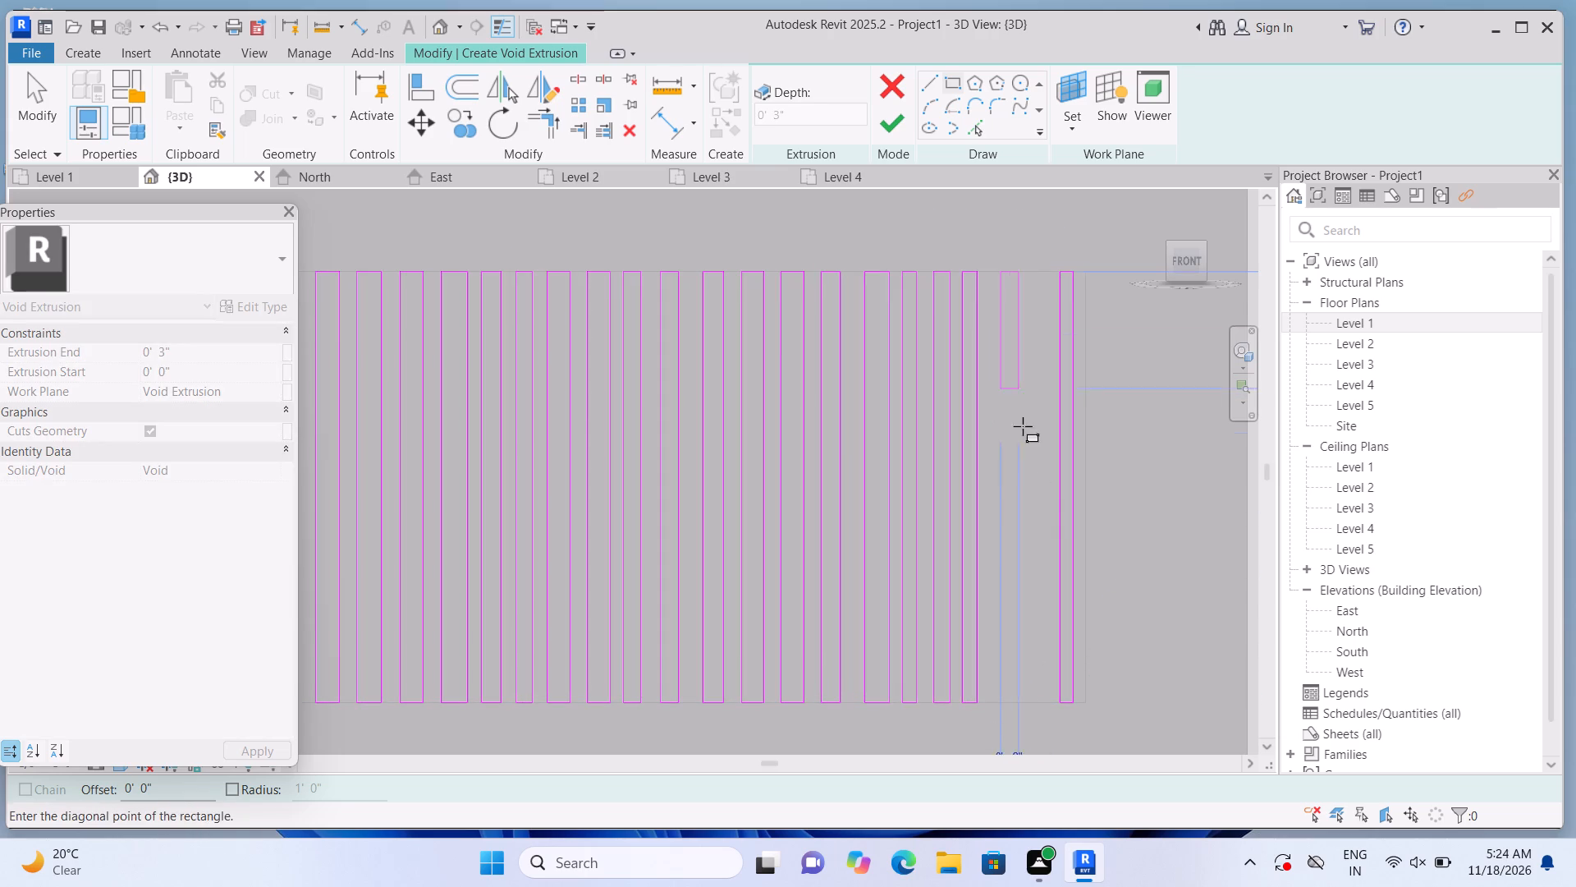
{"action": "left_click", "coordinate": [1011, 701]}
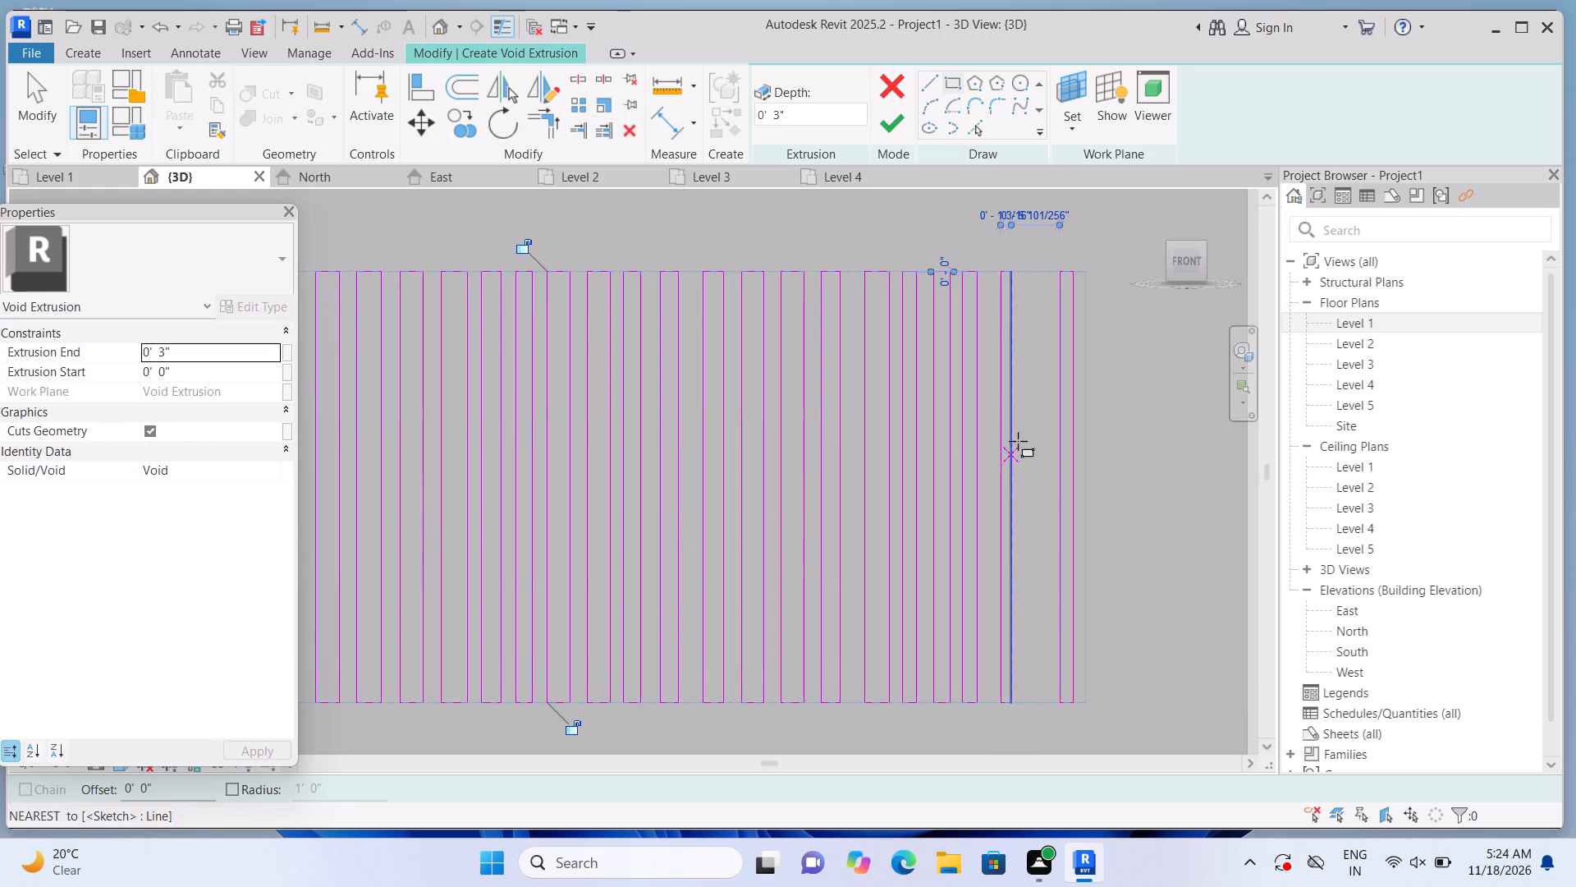
{"action": "left_click", "coordinate": [1040, 275]}
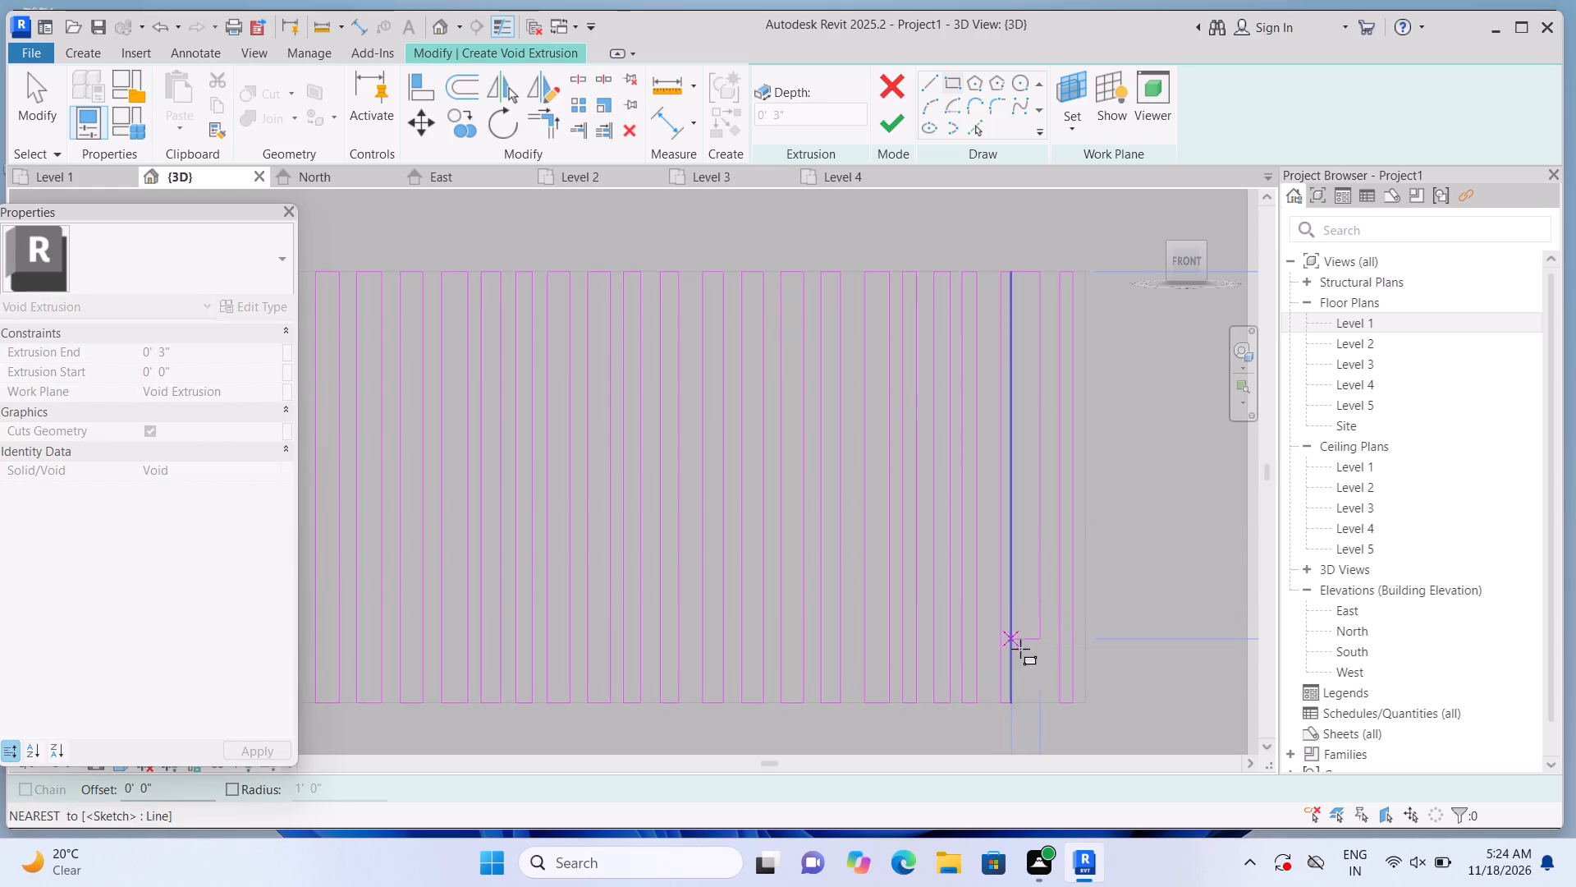
{"action": "scroll", "coordinate": [1024, 676], "scroll_direction": "up", "scroll_amount": 3}
{"action": "left_click", "coordinate": [1031, 722]}
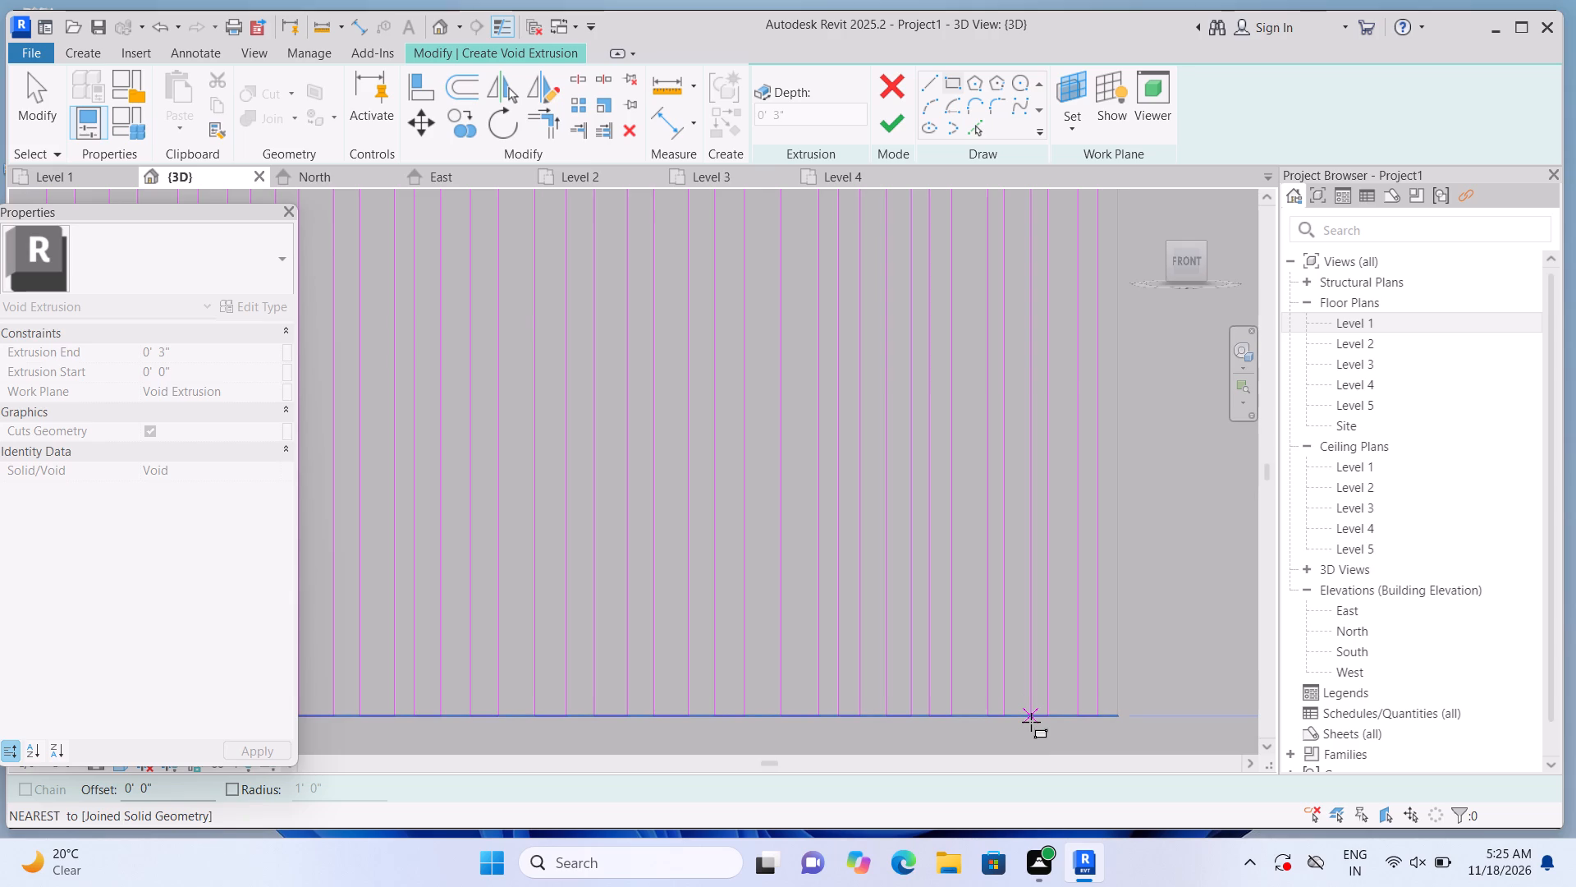
Finish the void extrusion sketch to cut the row of 3" deep vertical grooves into the upper wall's panel.
{"action": "scroll", "coordinate": [917, 223], "scroll_direction": "down", "scroll_amount": 6}
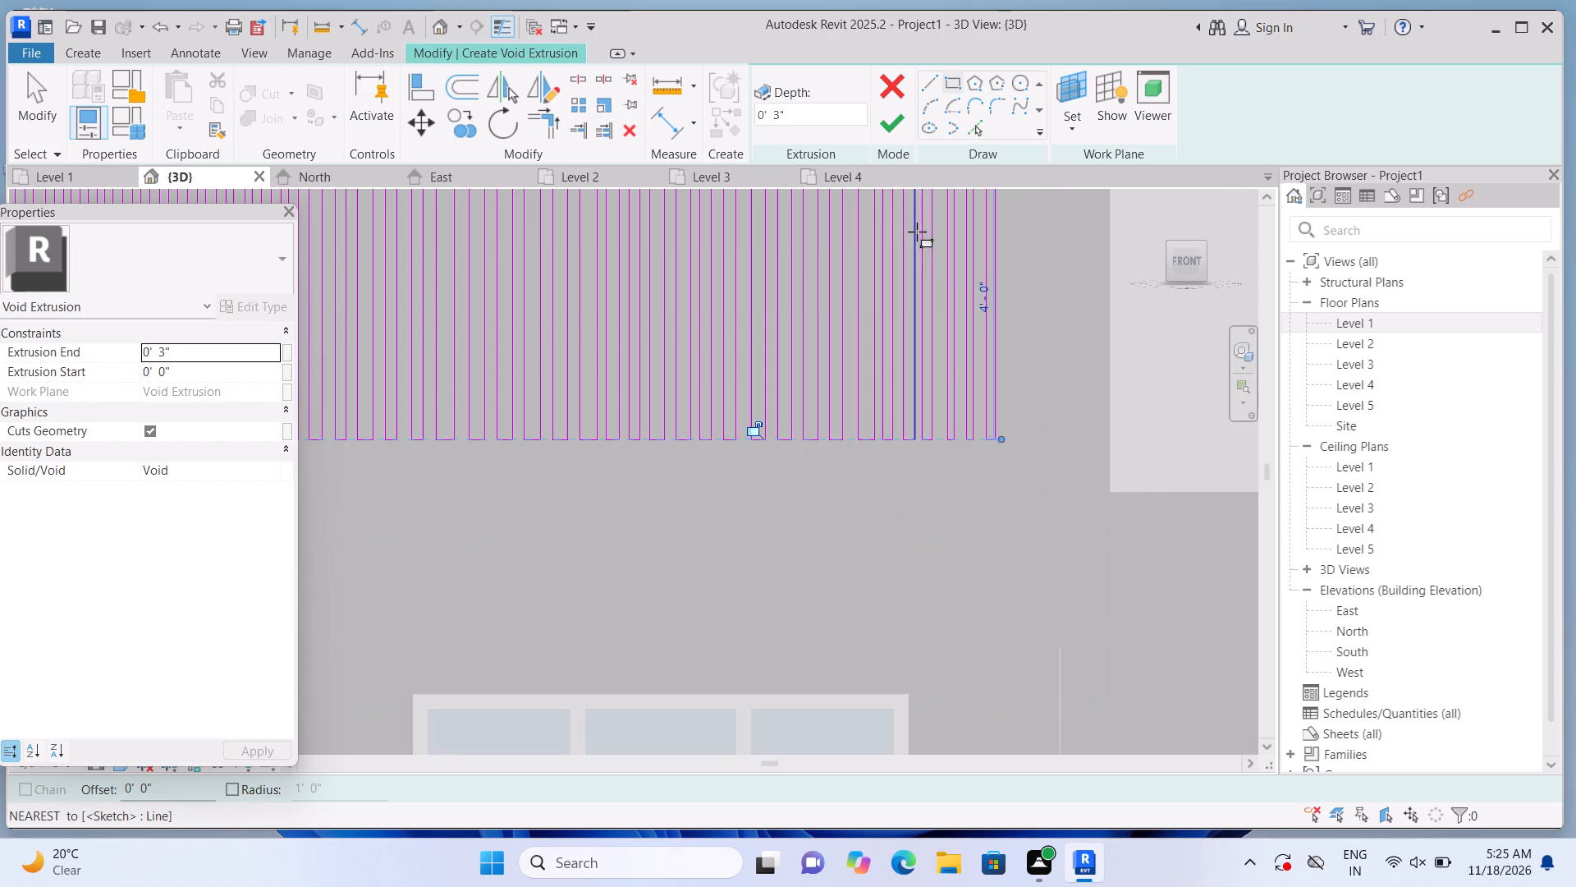
{"action": "middle_click_drag", "start_coordinate": [1126, 390], "coordinate": [1146, 486]}
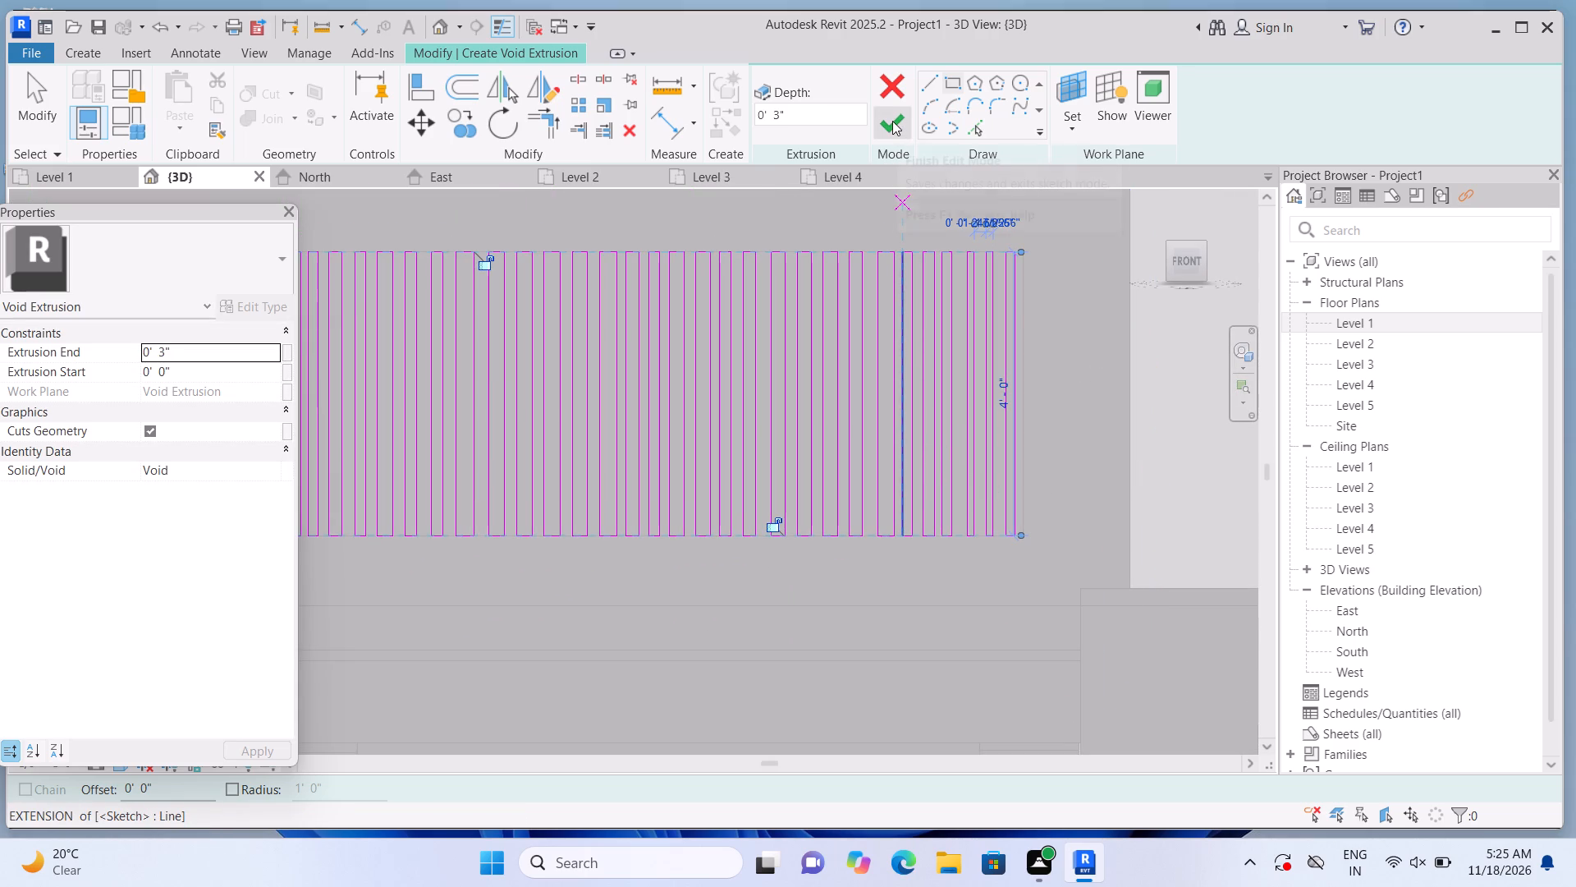
{"action": "left_click", "coordinate": [892, 121]}
{"action": "left_click", "coordinate": [1176, 476]}
{"action": "scroll", "coordinate": [1176, 476], "scroll_direction": "down", "scroll_amount": 4}
{"action": "middle_click_drag", "start_coordinate": [1167, 477], "coordinate": [927, 432]}
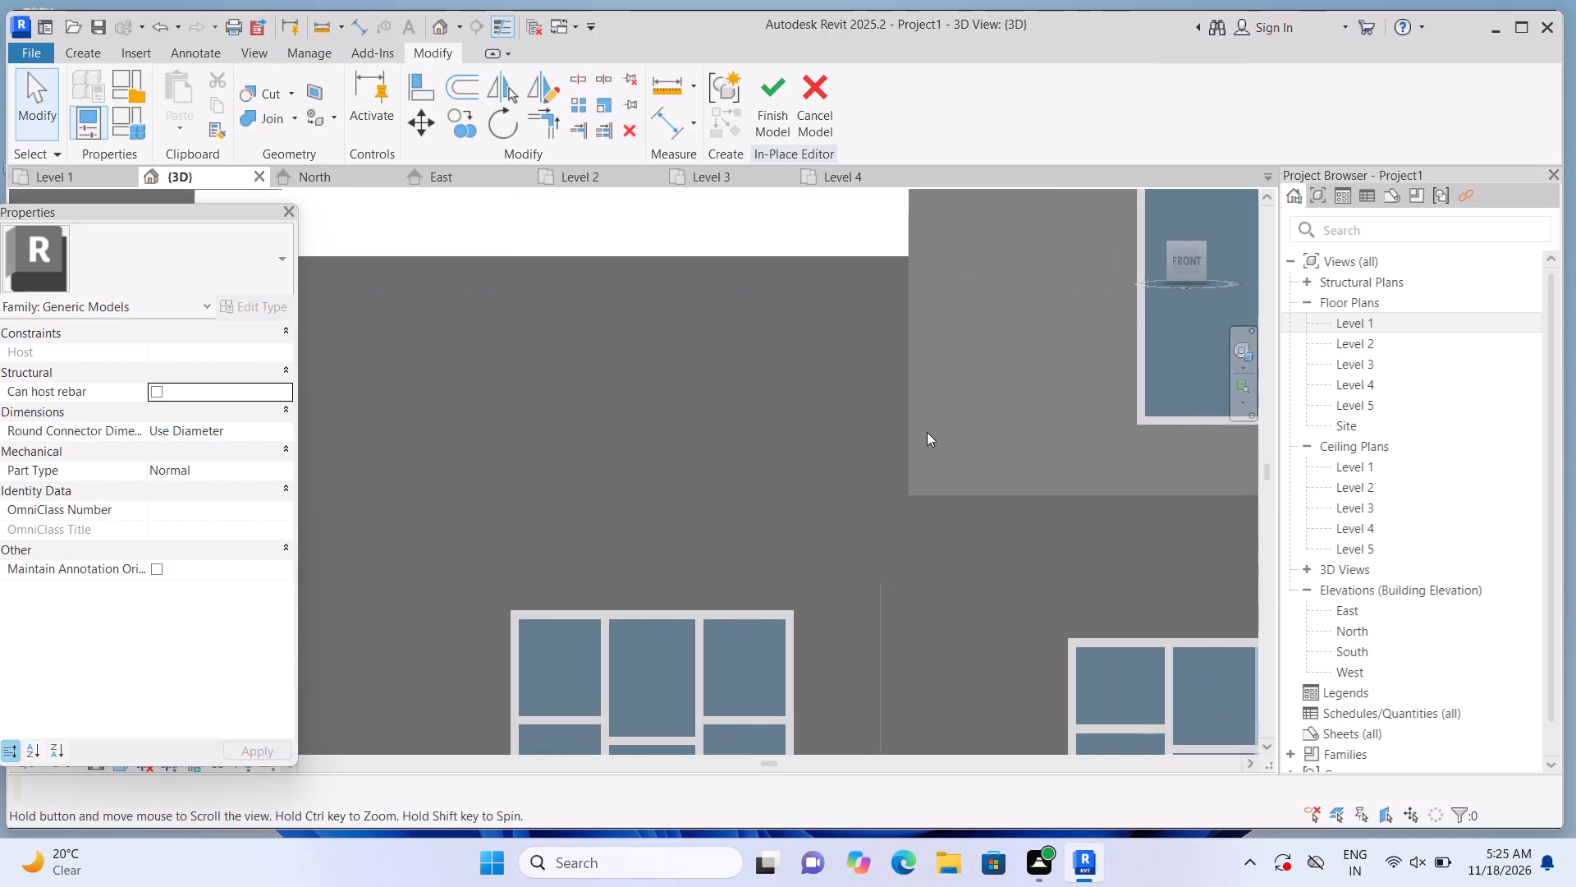
{"action": "scroll", "coordinate": [921, 420], "scroll_direction": "down", "scroll_amount": 4}
{"action": "scroll", "coordinate": [846, 321], "scroll_direction": "down", "scroll_amount": 2}
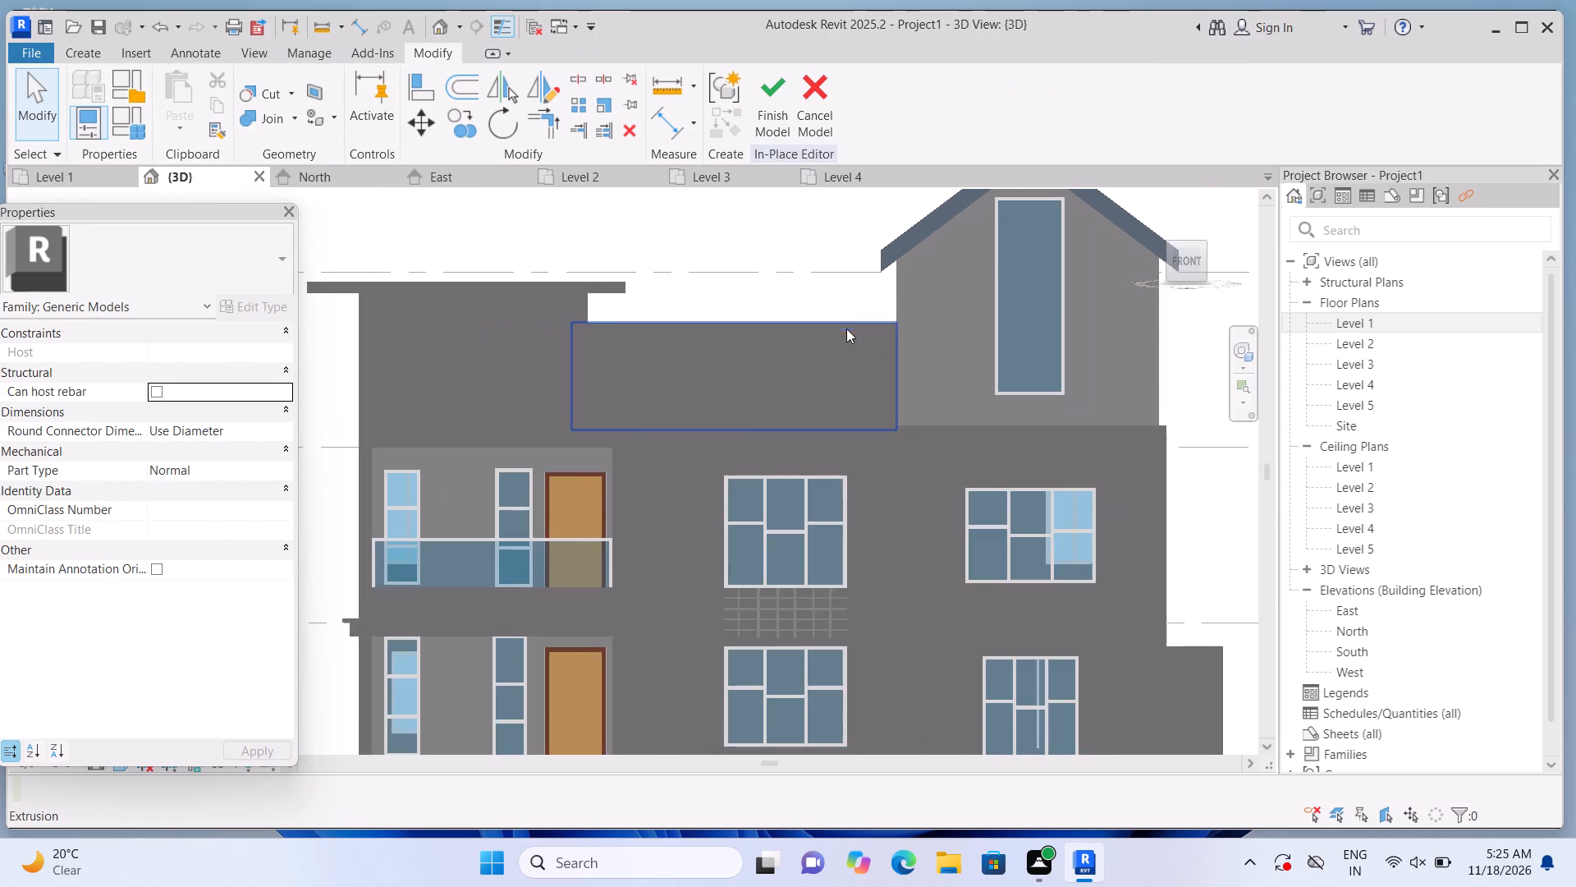
{"action": "scroll", "coordinate": [763, 360], "scroll_direction": "down", "scroll_amount": 2}
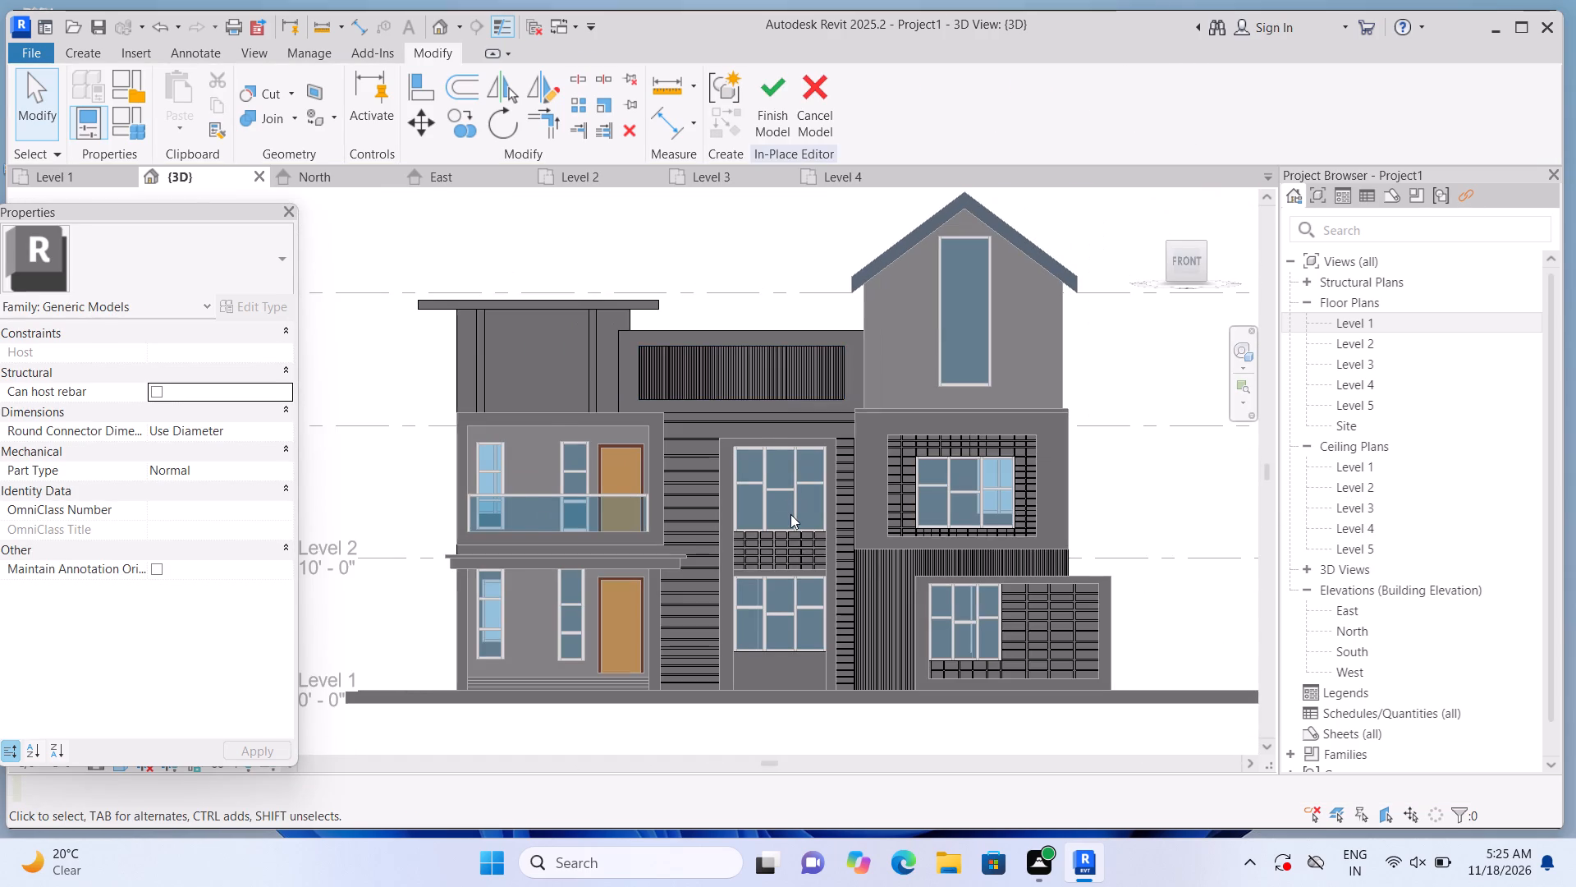
{"action": "scroll", "coordinate": [790, 514], "scroll_direction": "up", "scroll_amount": 1}
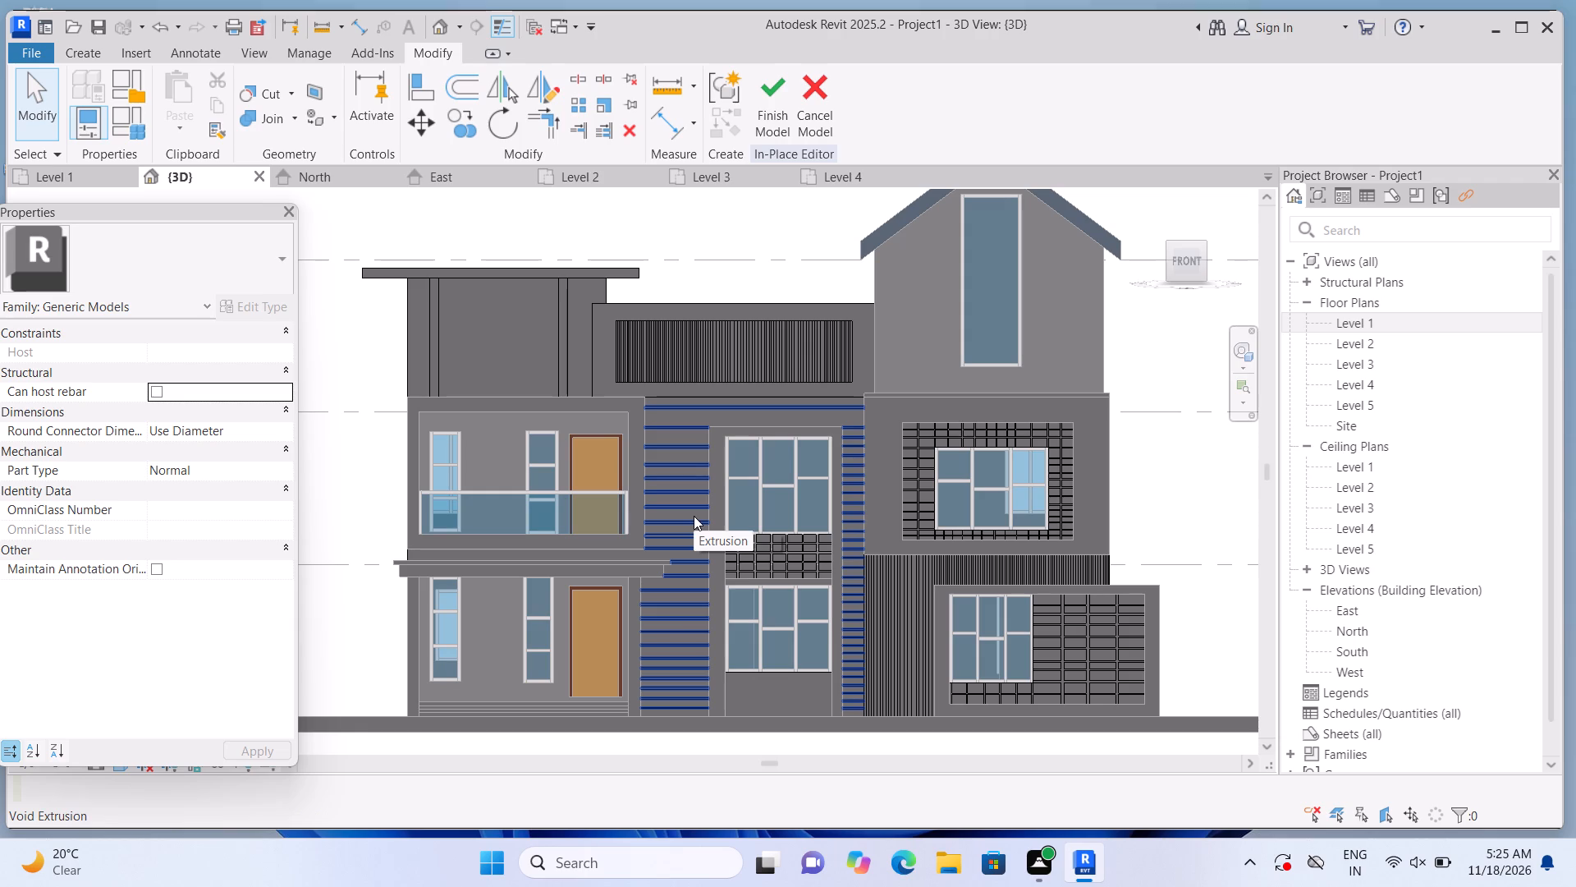
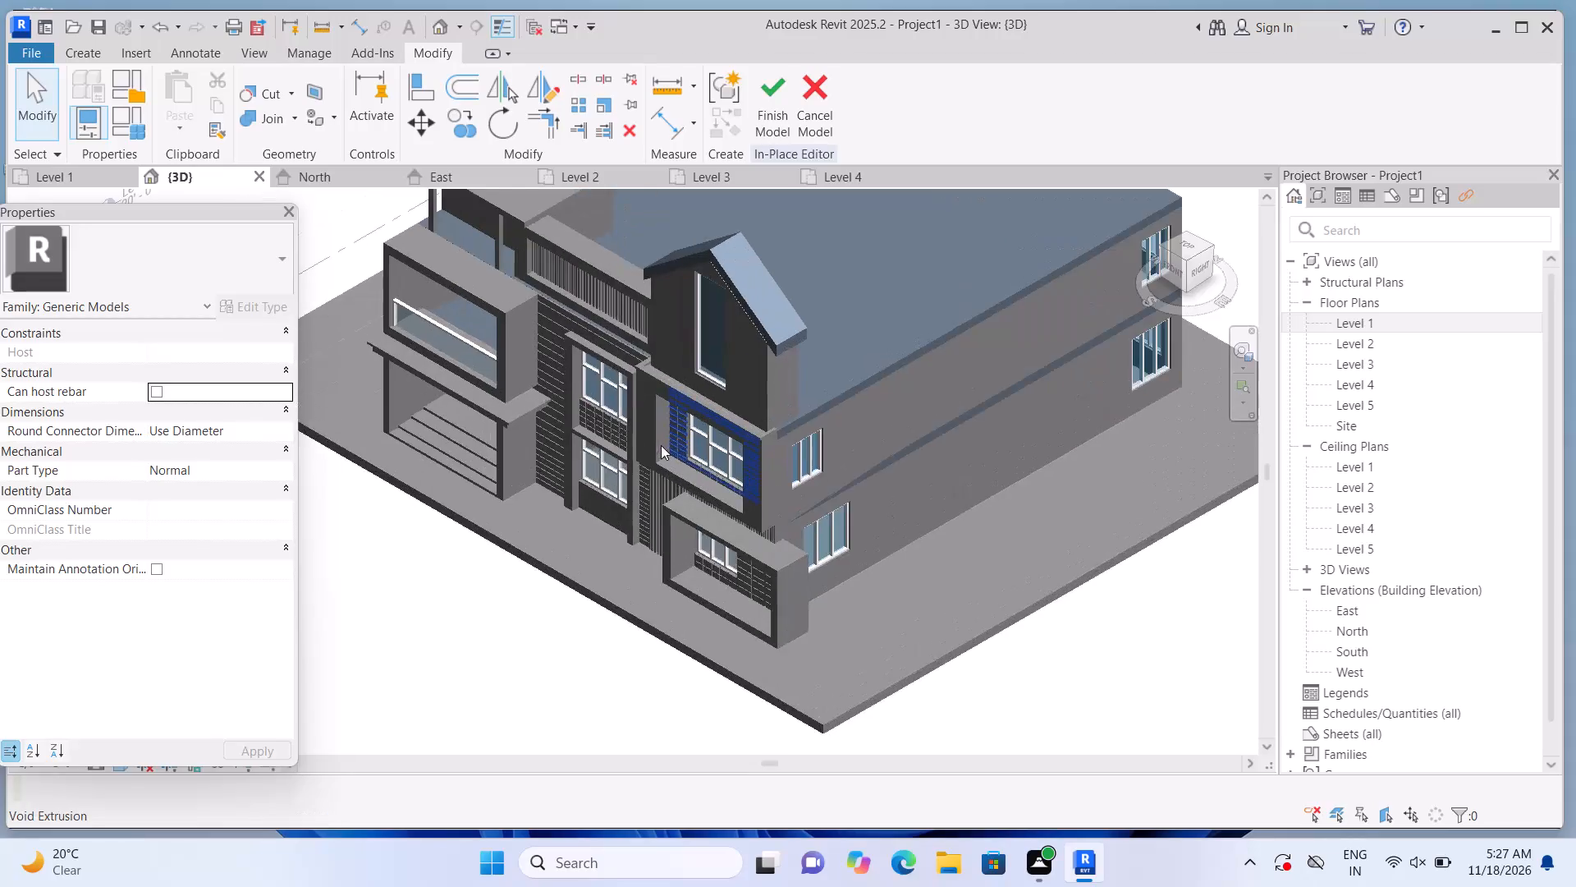
Examine the grooved wall strips and window panels on the front facade up close in the 3D view.
{"action": "scroll", "coordinate": [651, 434], "scroll_direction": "up", "scroll_amount": 3}
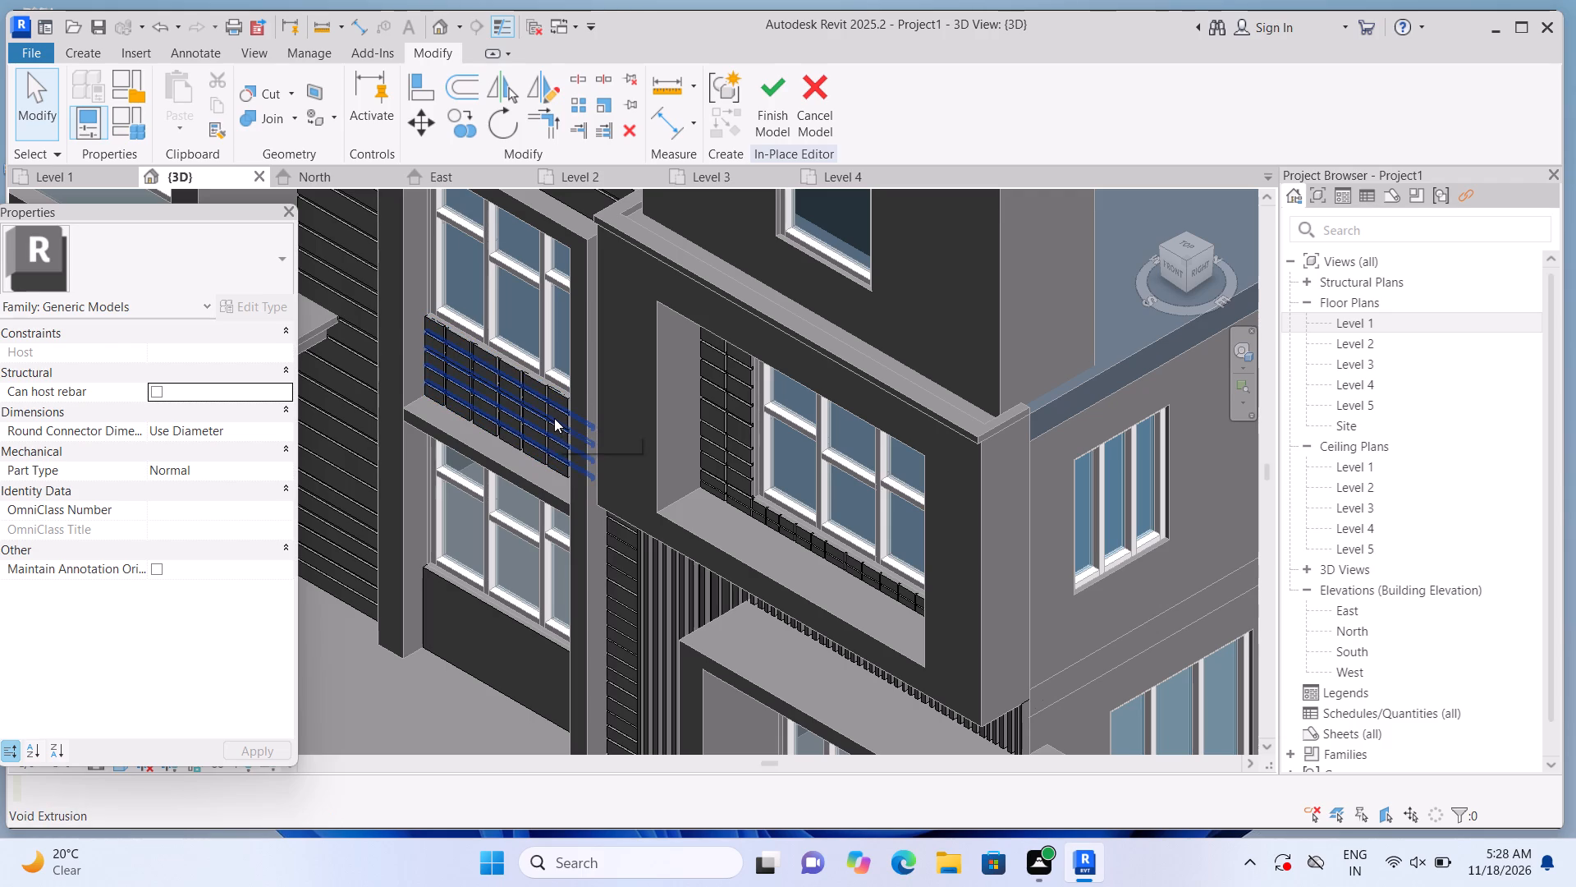
{"action": "left_click", "coordinate": [554, 418]}
{"action": "scroll", "coordinate": [565, 411], "scroll_direction": "down", "scroll_amount": 4}
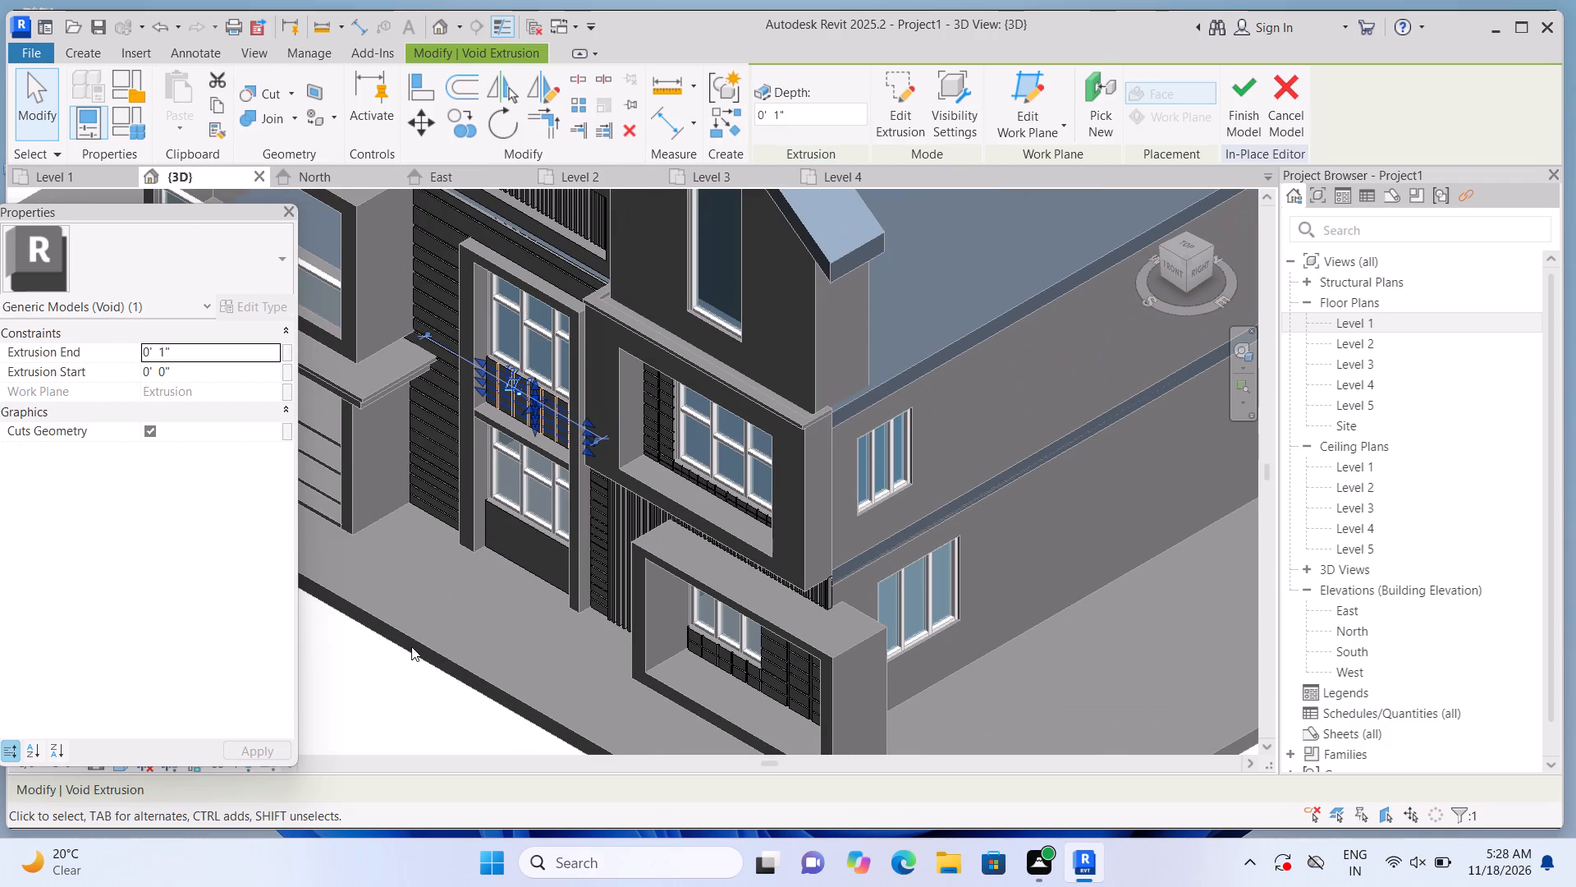
{"action": "left_click", "coordinate": [410, 647]}
{"action": "scroll", "coordinate": [443, 585], "scroll_direction": "up", "scroll_amount": 5}
{"action": "scroll", "coordinate": [530, 357], "scroll_direction": "up", "scroll_amount": 3}
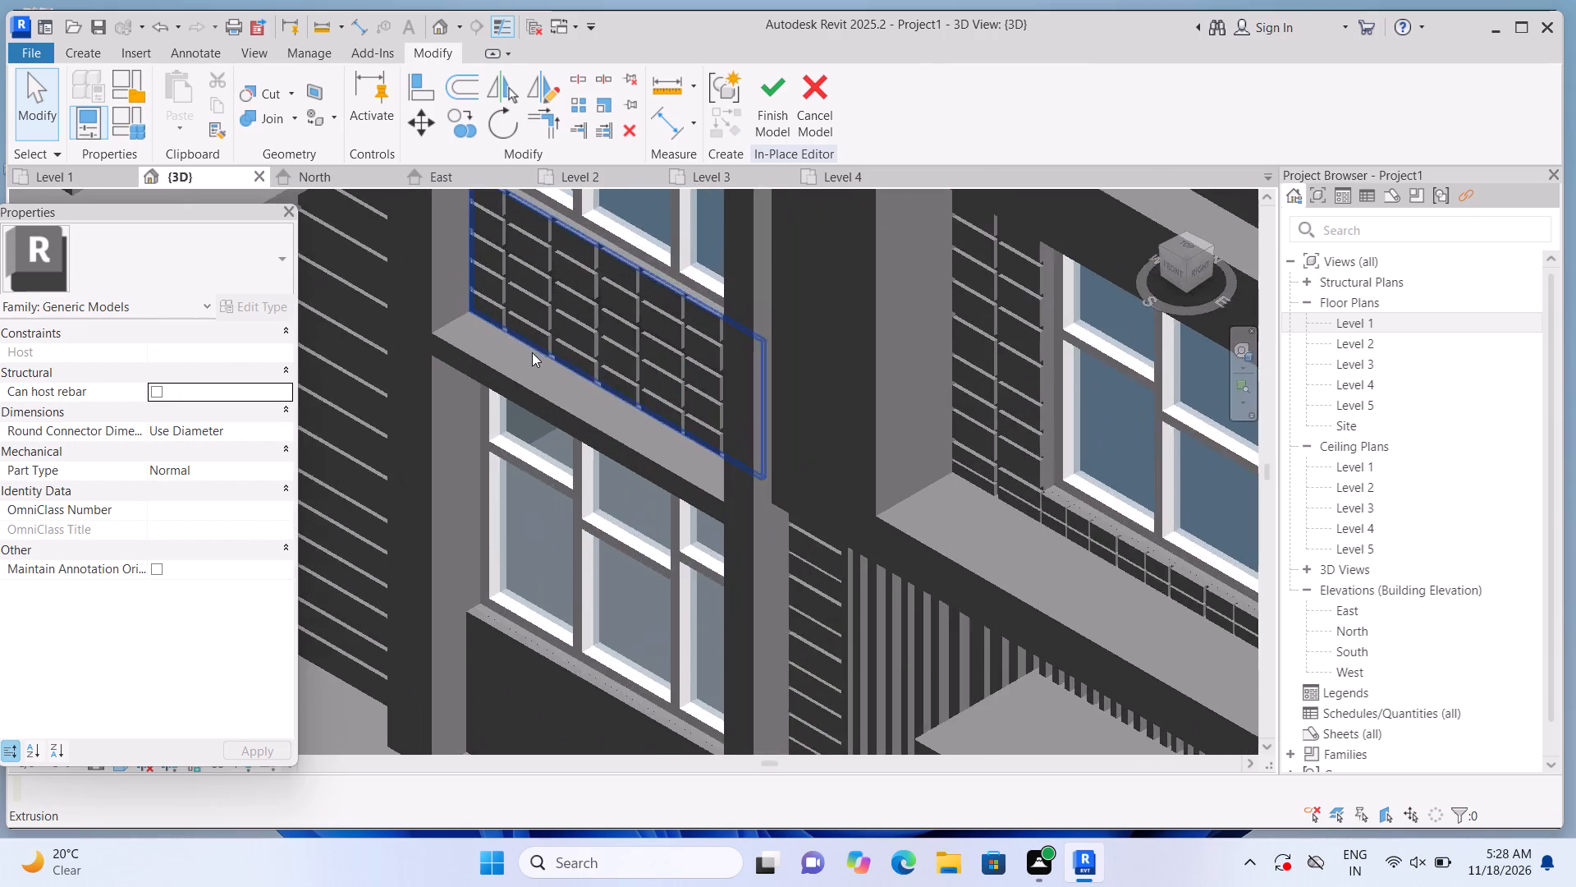
{"action": "scroll", "coordinate": [549, 345], "scroll_direction": "up", "scroll_amount": 5}
{"action": "middle_click_drag", "start_coordinate": [568, 373], "coordinate": [534, 554]}
{"action": "scroll", "coordinate": [527, 517], "scroll_direction": "down", "scroll_amount": 11}
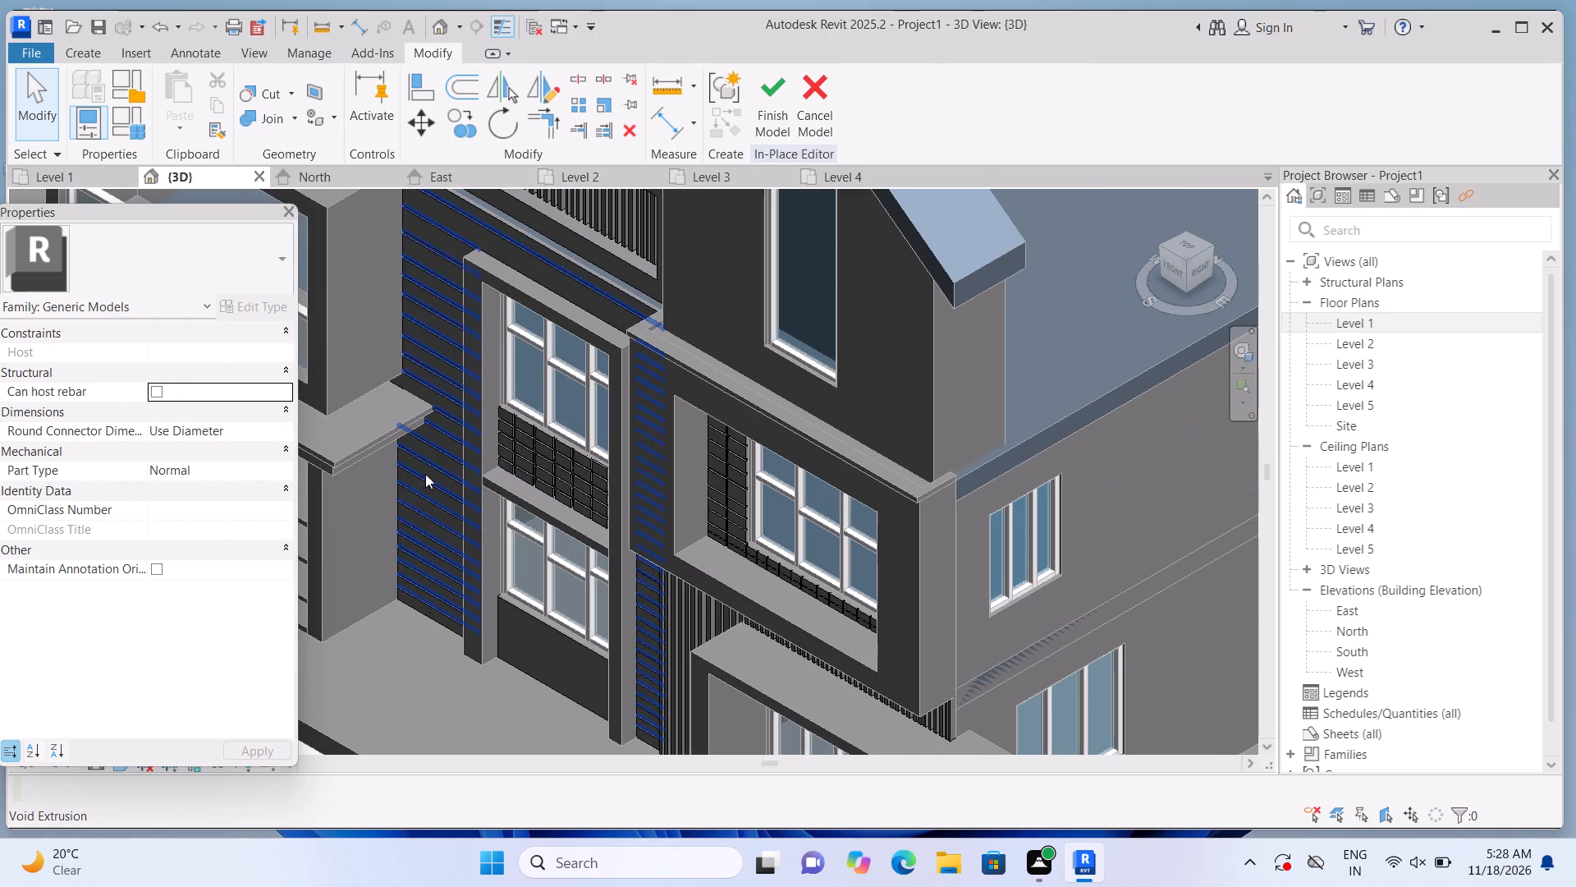
{"action": "middle_click_drag", "start_coordinate": [412, 482], "coordinate": [596, 539]}
{"action": "scroll", "coordinate": [595, 525], "scroll_direction": "up", "scroll_amount": 7}
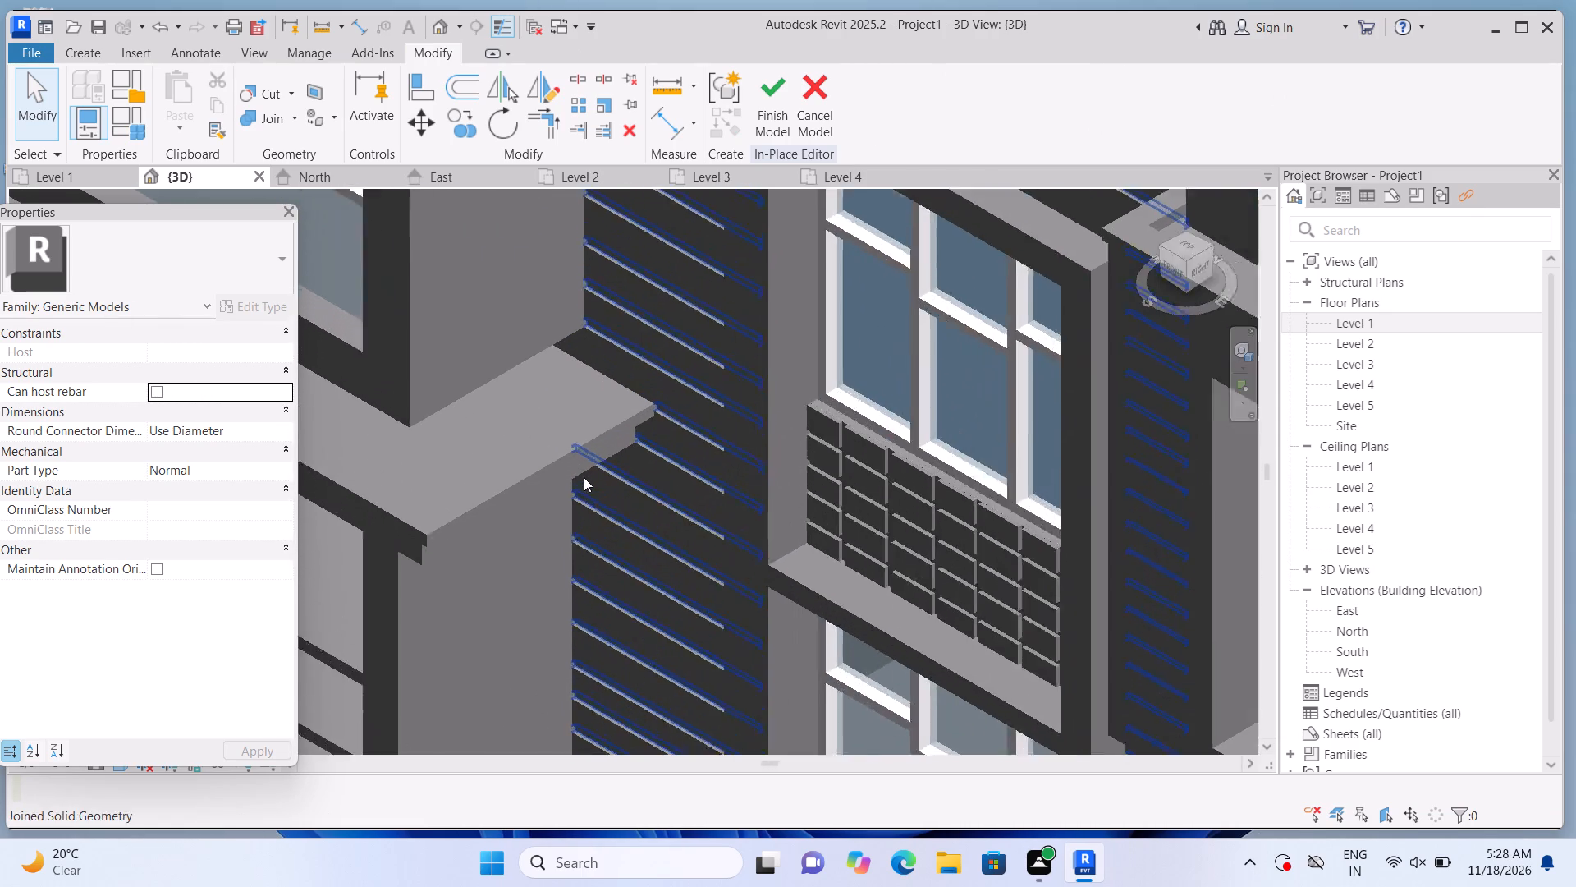
{"action": "scroll", "coordinate": [584, 477], "scroll_direction": "up", "scroll_amount": 5}
{"action": "scroll", "coordinate": [590, 461], "scroll_direction": "down", "scroll_amount": 2}
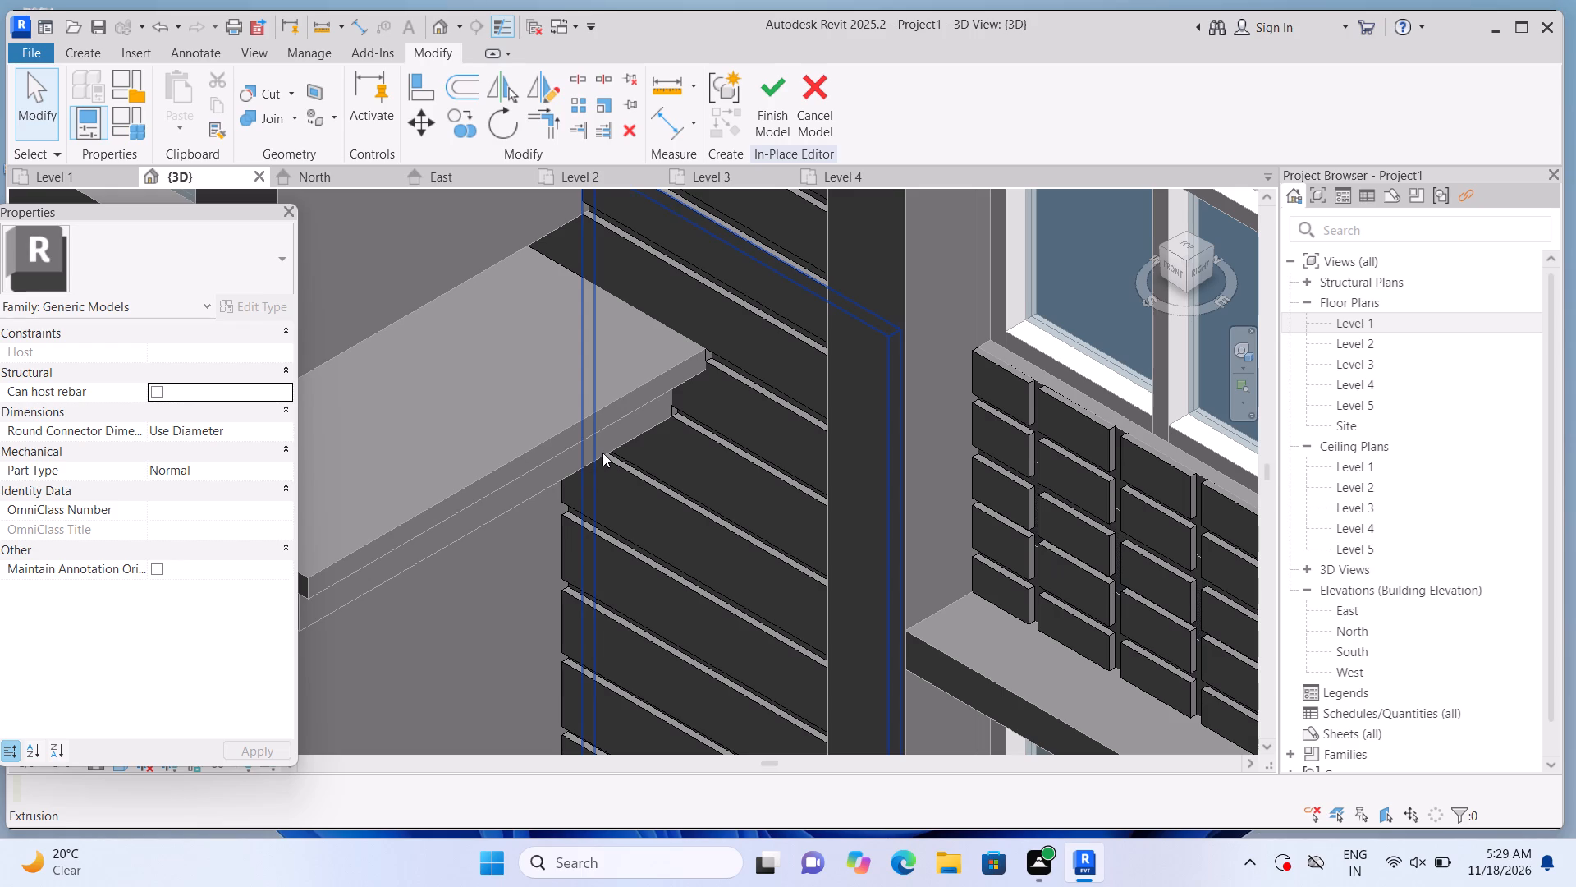
{"action": "scroll", "coordinate": [602, 453], "scroll_direction": "down", "scroll_amount": 7}
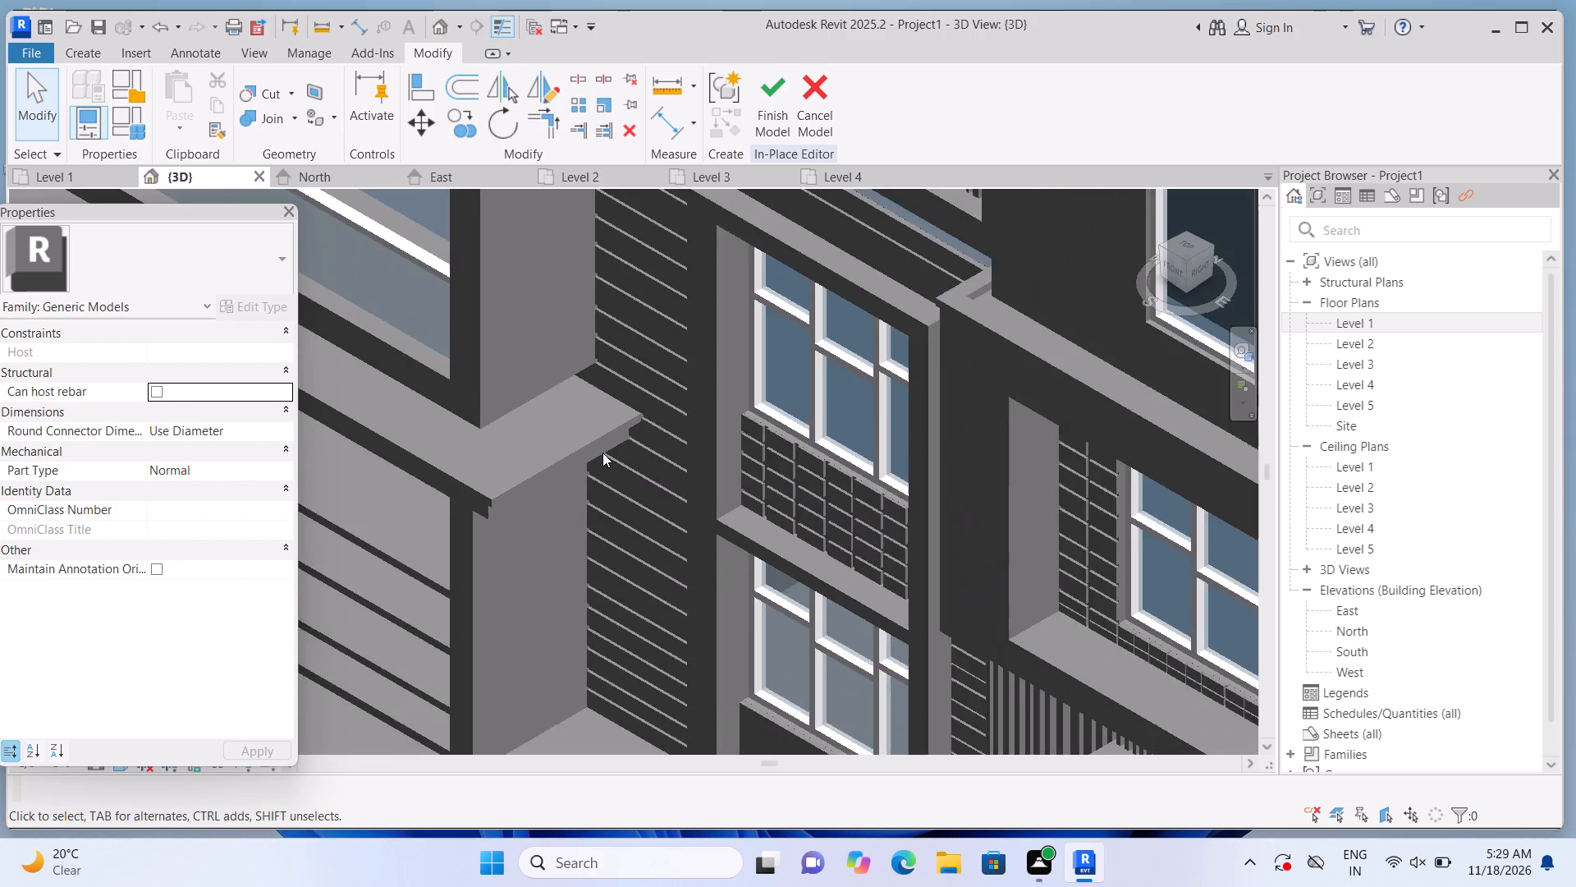
{"action": "scroll", "coordinate": [602, 453], "scroll_direction": "down", "scroll_amount": 2}
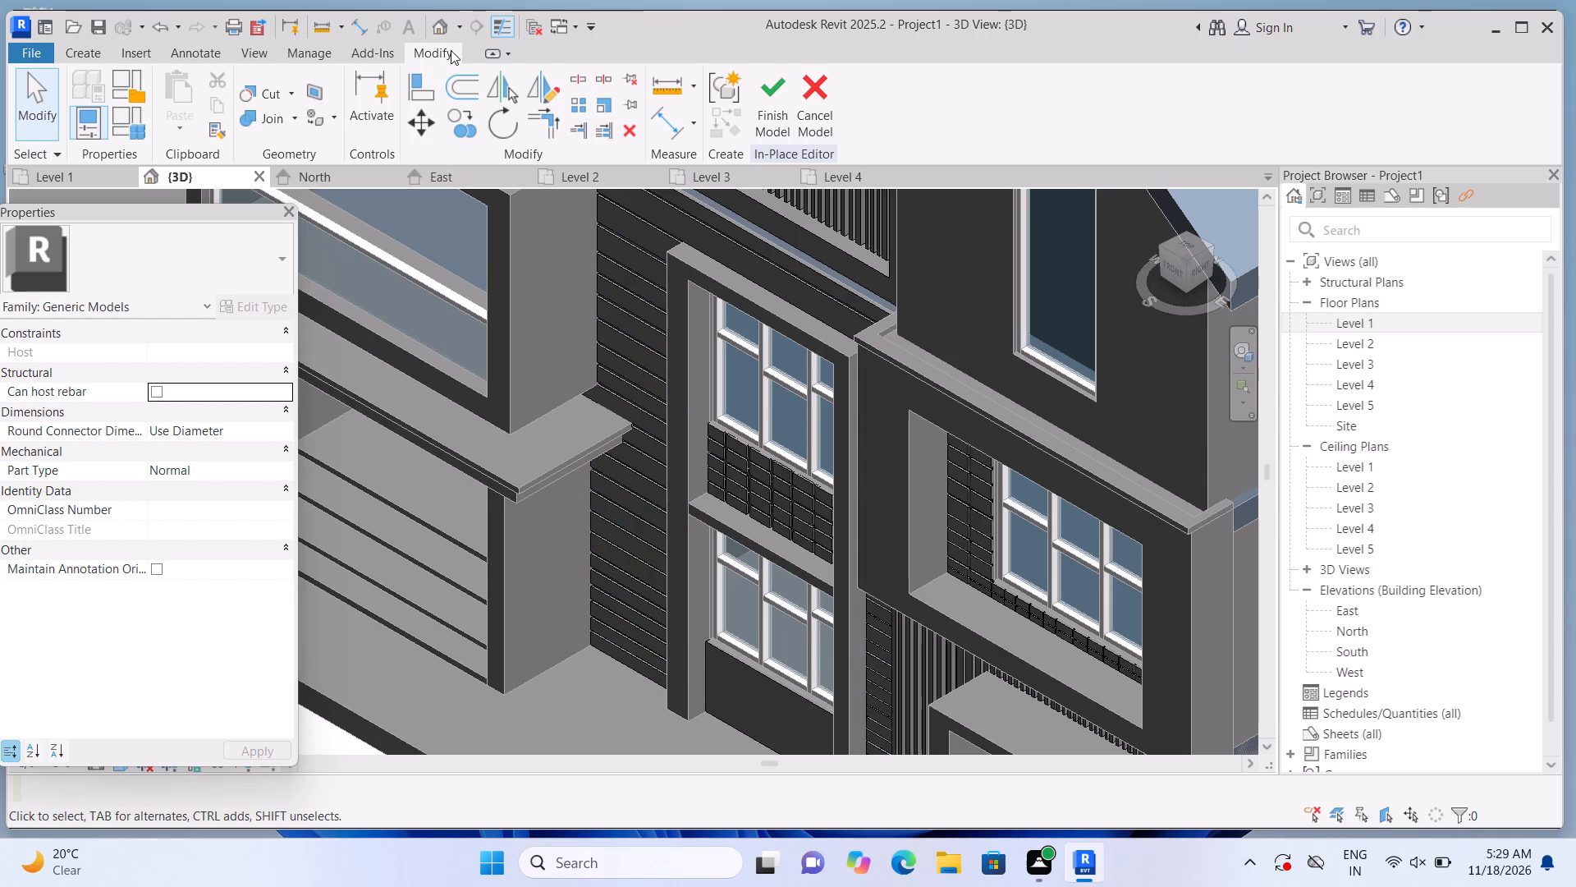
Orient the 3D view to the front and inspect the groove patterns across the whole facade.
{"action": "left_click", "coordinate": [1174, 267]}
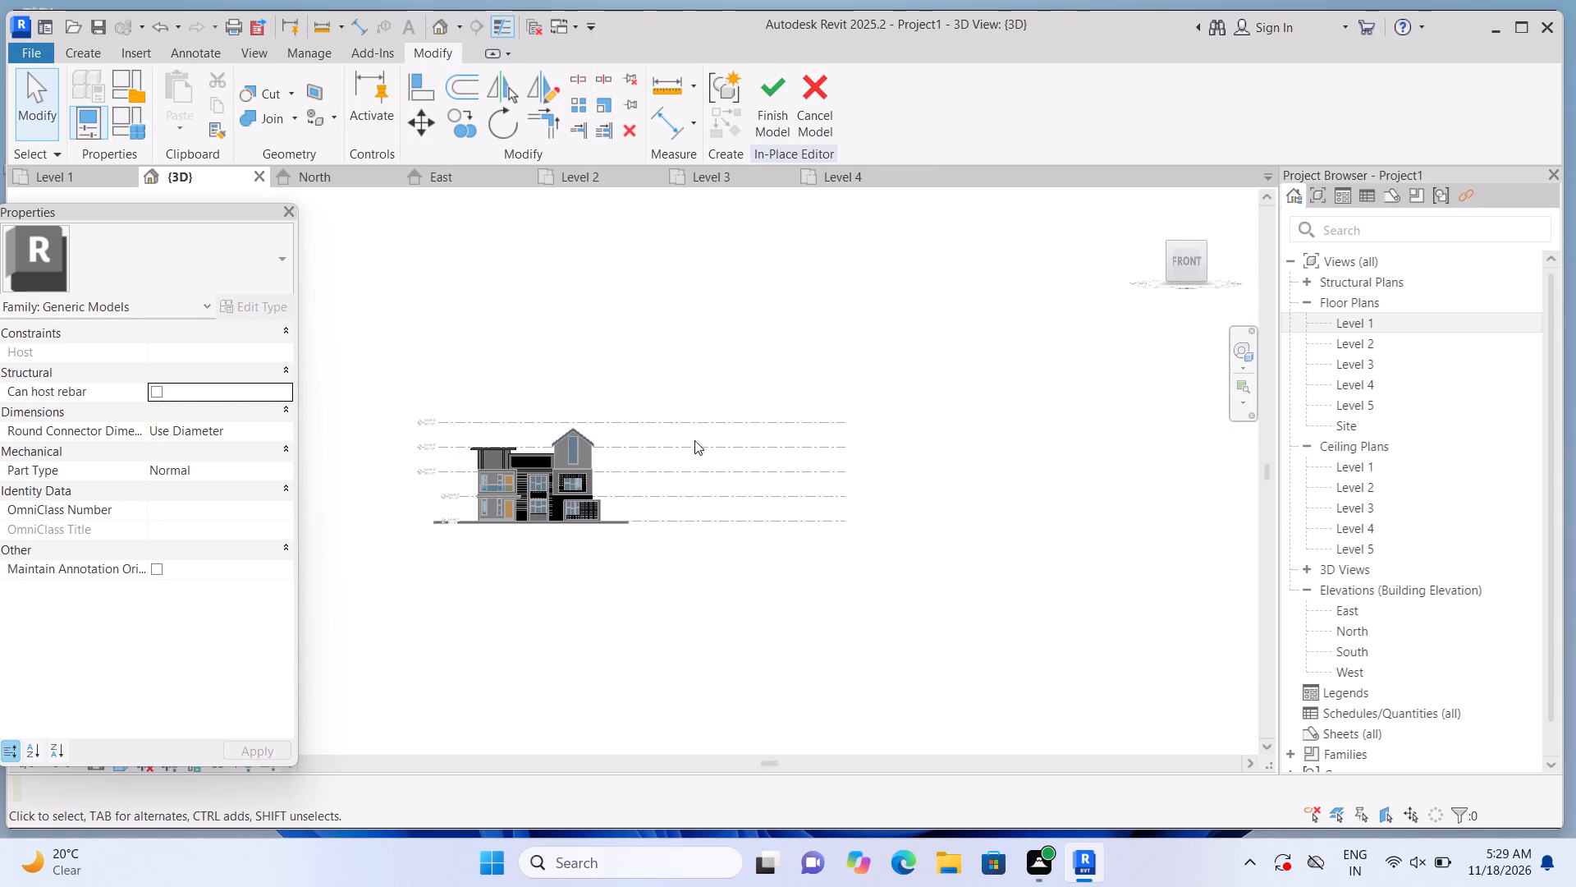
{"action": "scroll", "coordinate": [544, 485], "scroll_direction": "up", "scroll_amount": 4}
{"action": "scroll", "coordinate": [437, 484], "scroll_direction": "up", "scroll_amount": 4}
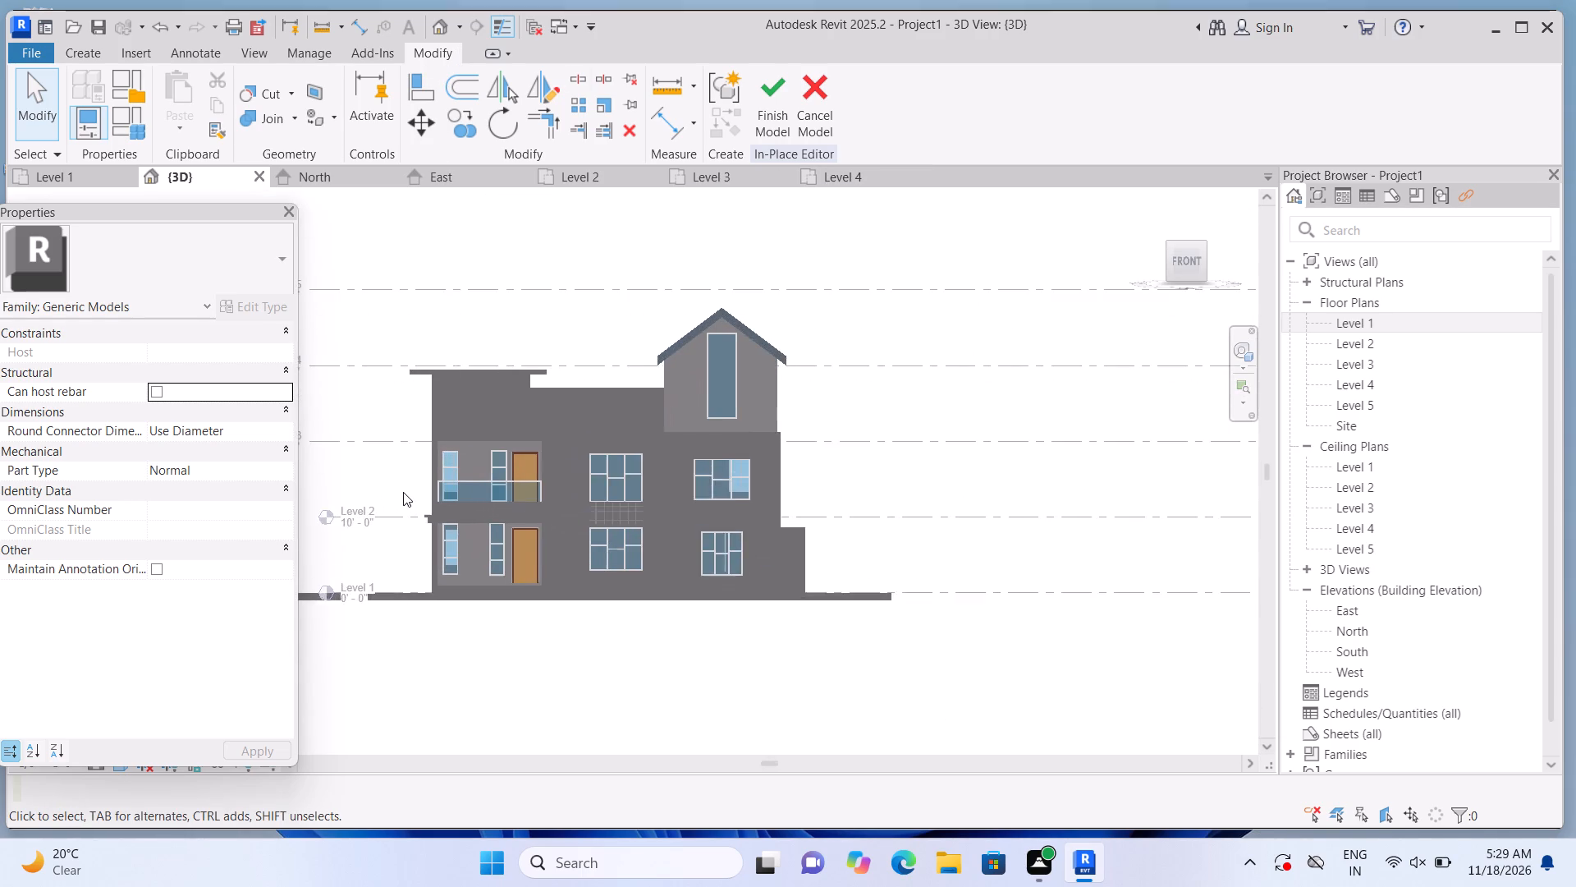
{"action": "scroll", "coordinate": [401, 494], "scroll_direction": "up", "scroll_amount": 1}
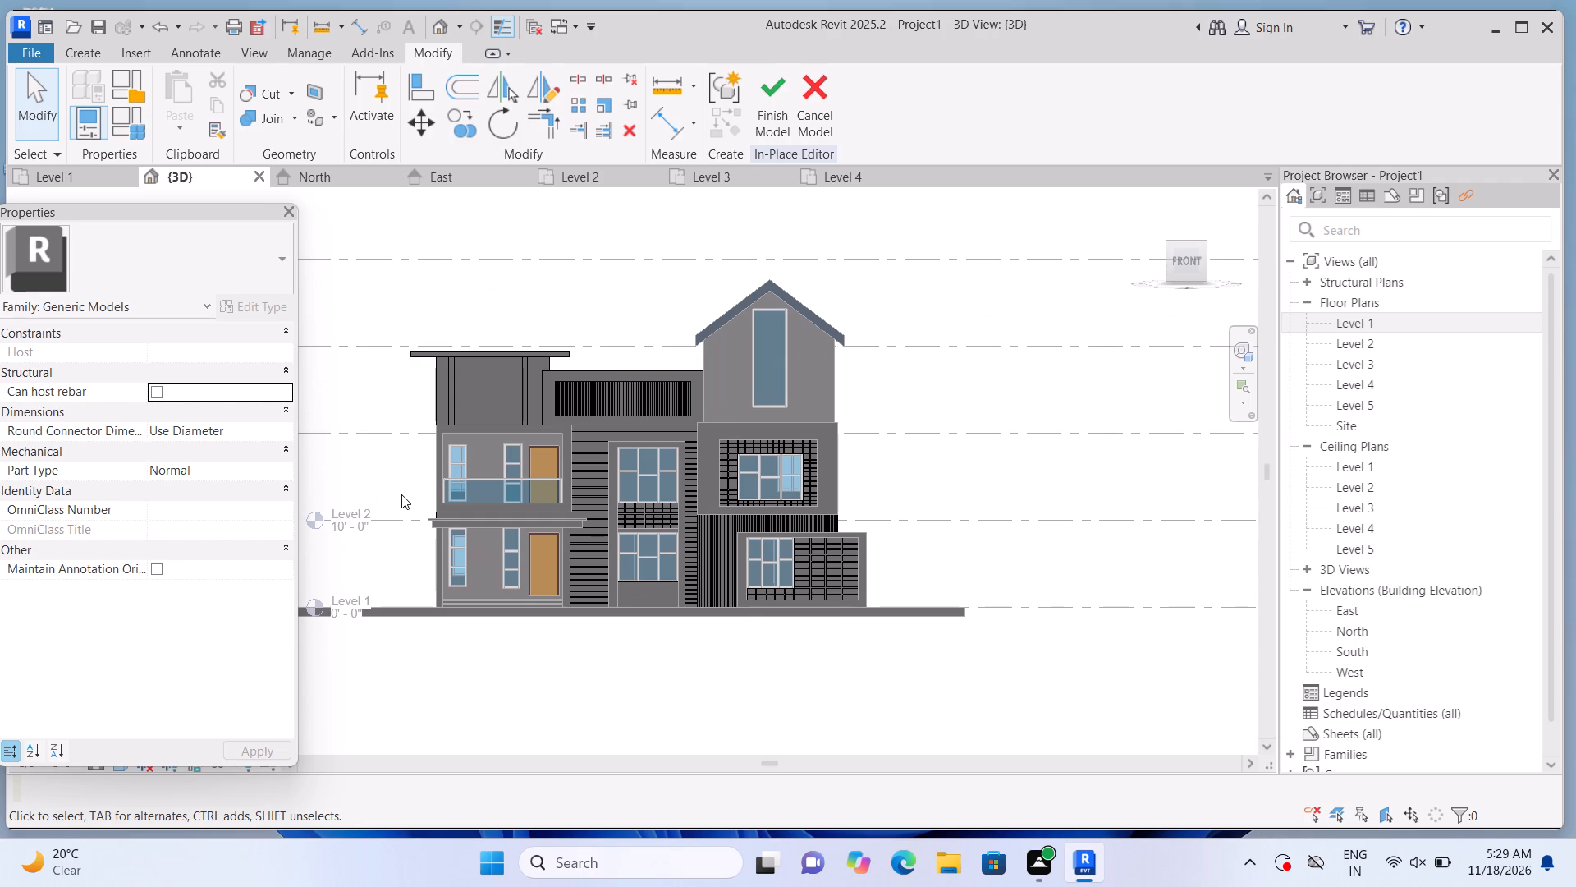
{"action": "scroll", "coordinate": [343, 544], "scroll_direction": "up", "scroll_amount": 2}
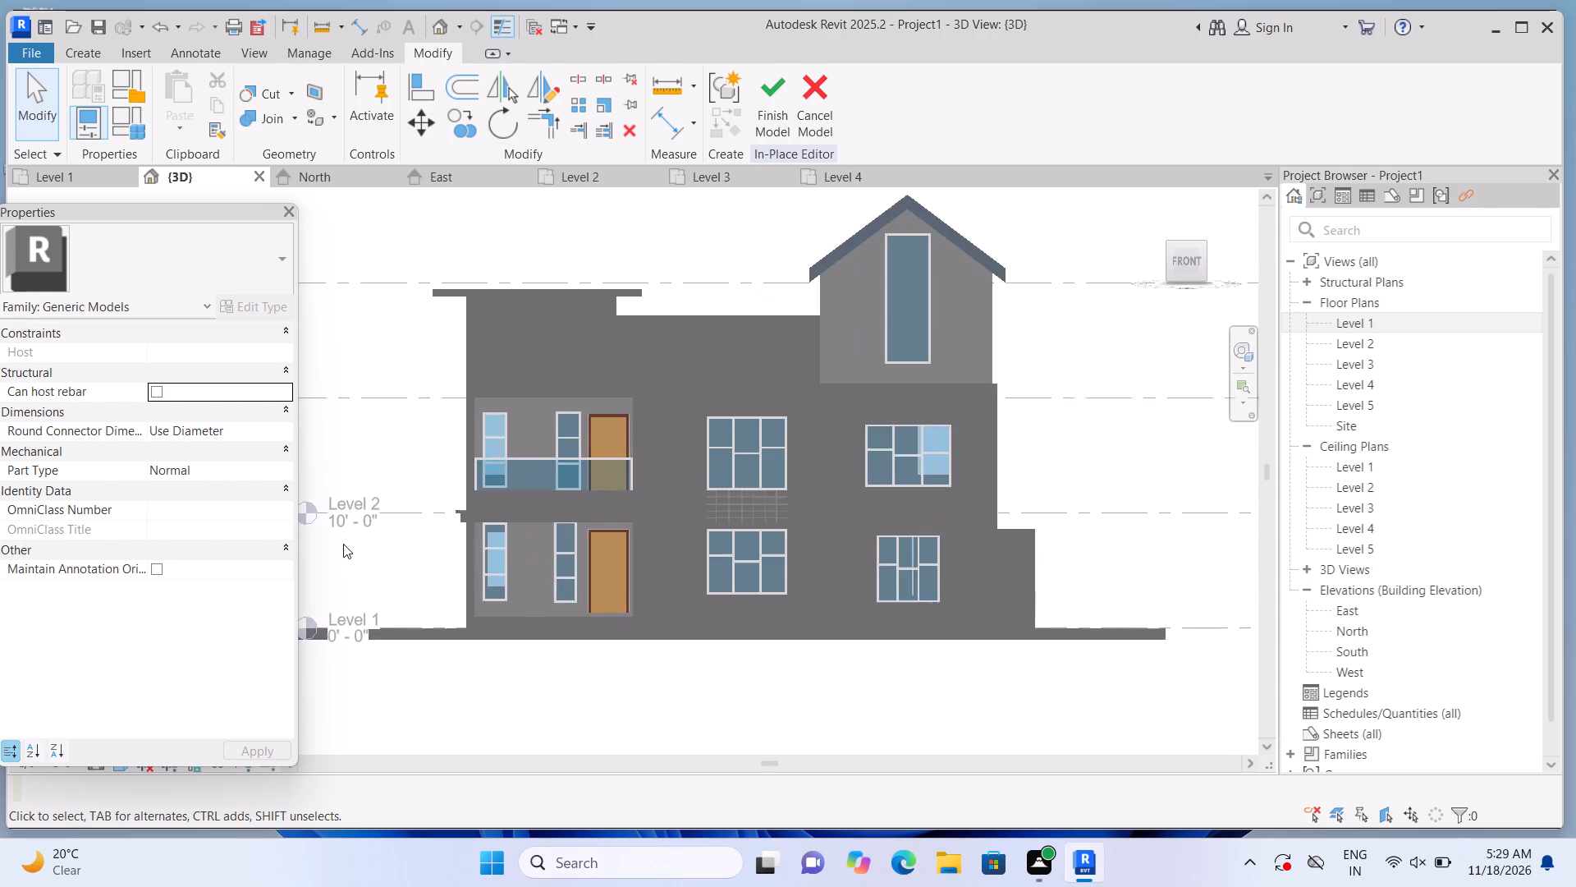
{"action": "scroll", "coordinate": [349, 543], "scroll_direction": "up", "scroll_amount": 2}
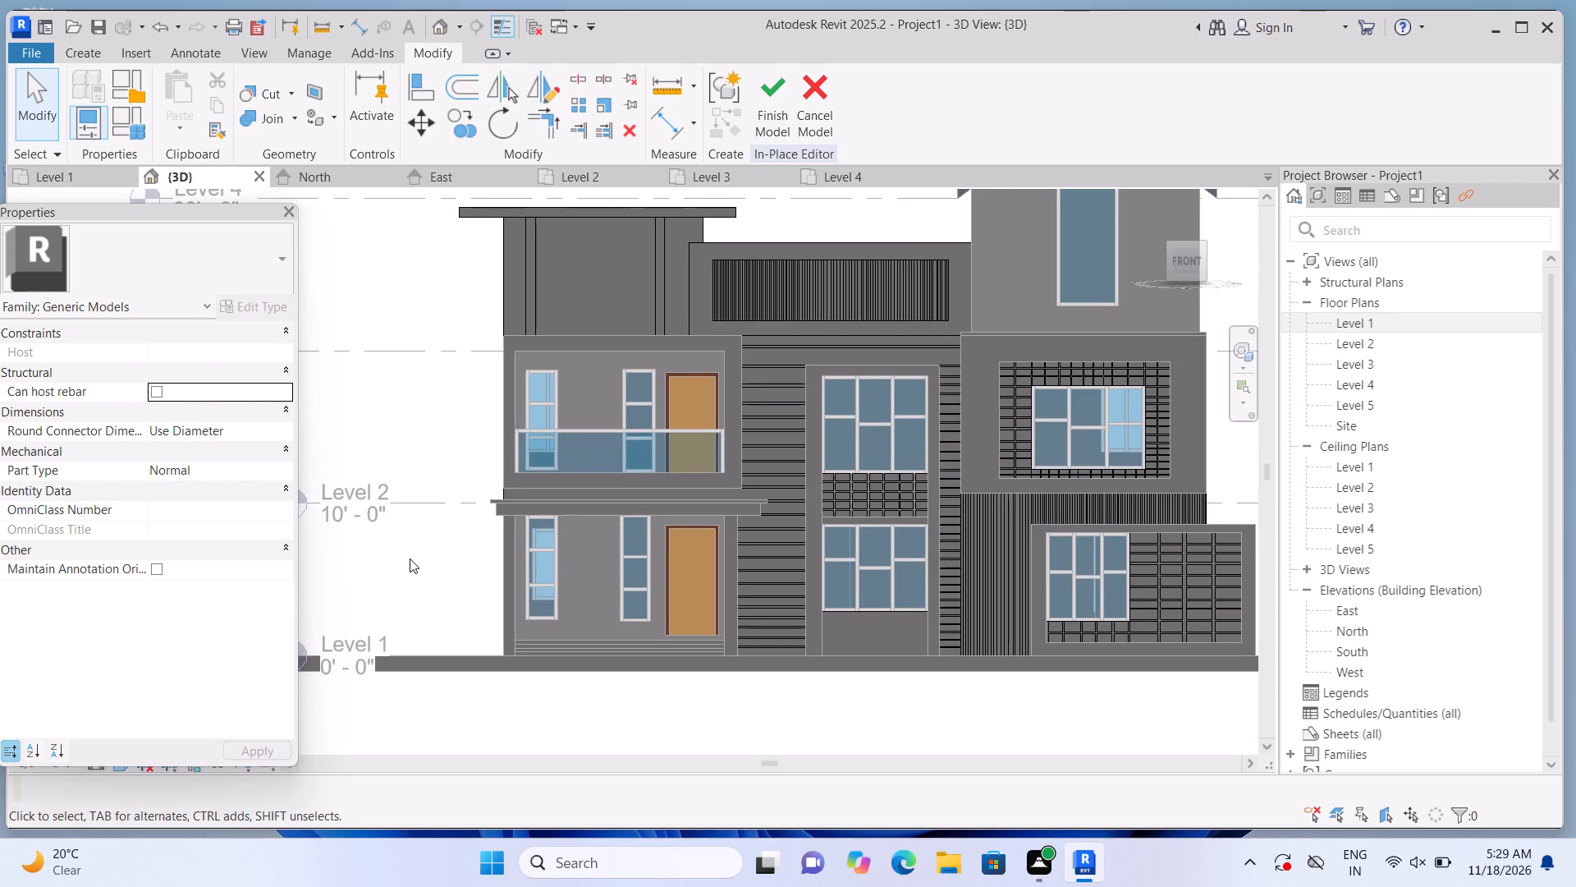
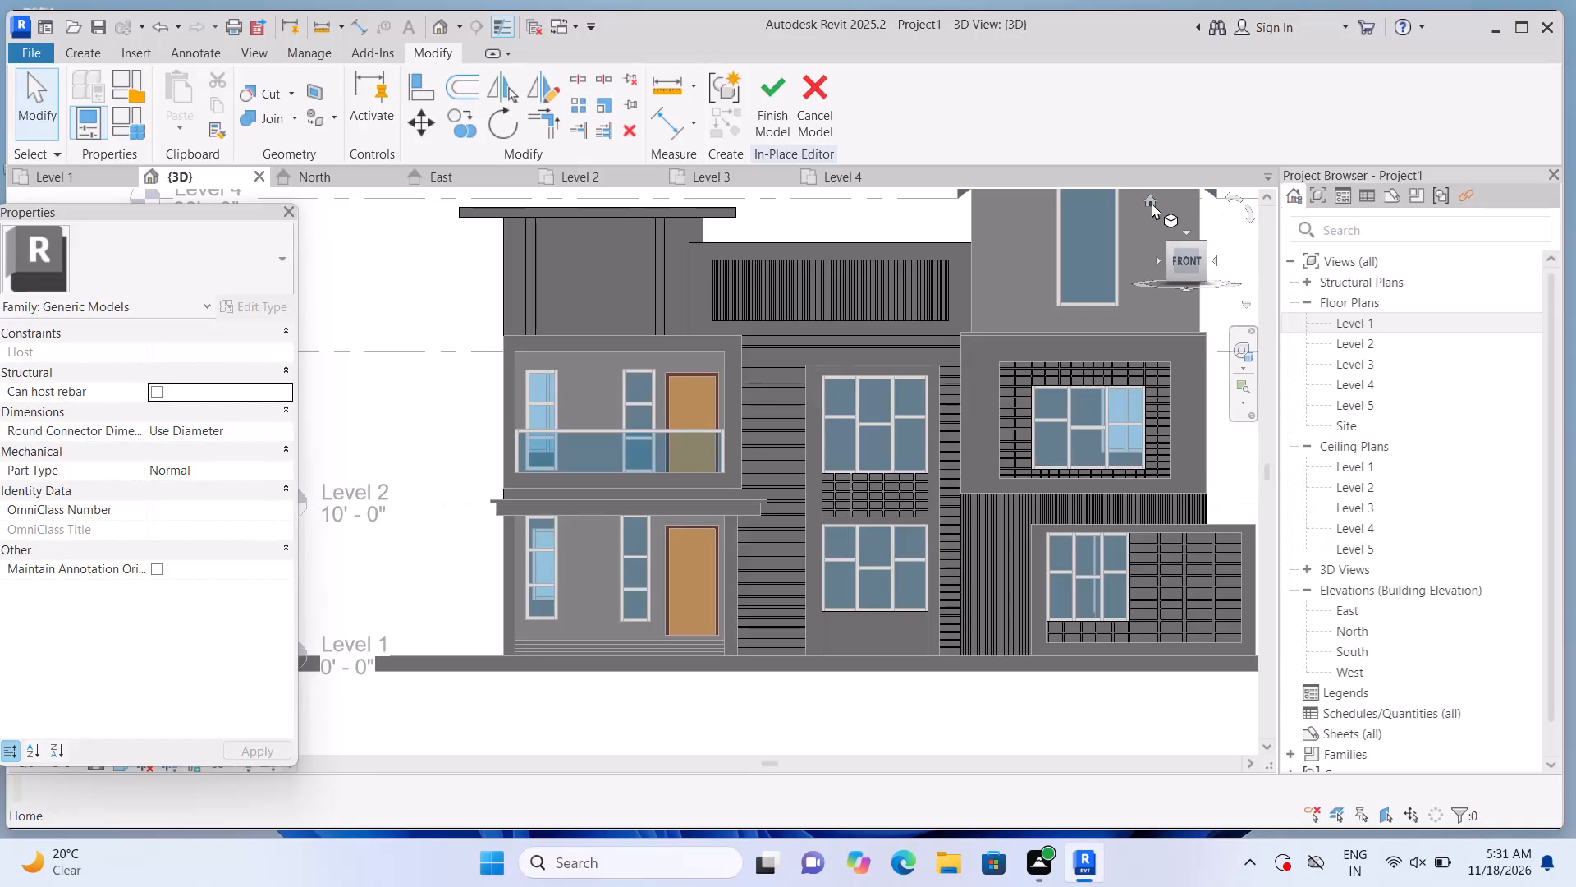
Start a solid extrusion in the in-place model, with the base slab's front edge face as its work plane.
{"action": "left_click", "coordinate": [1145, 197]}
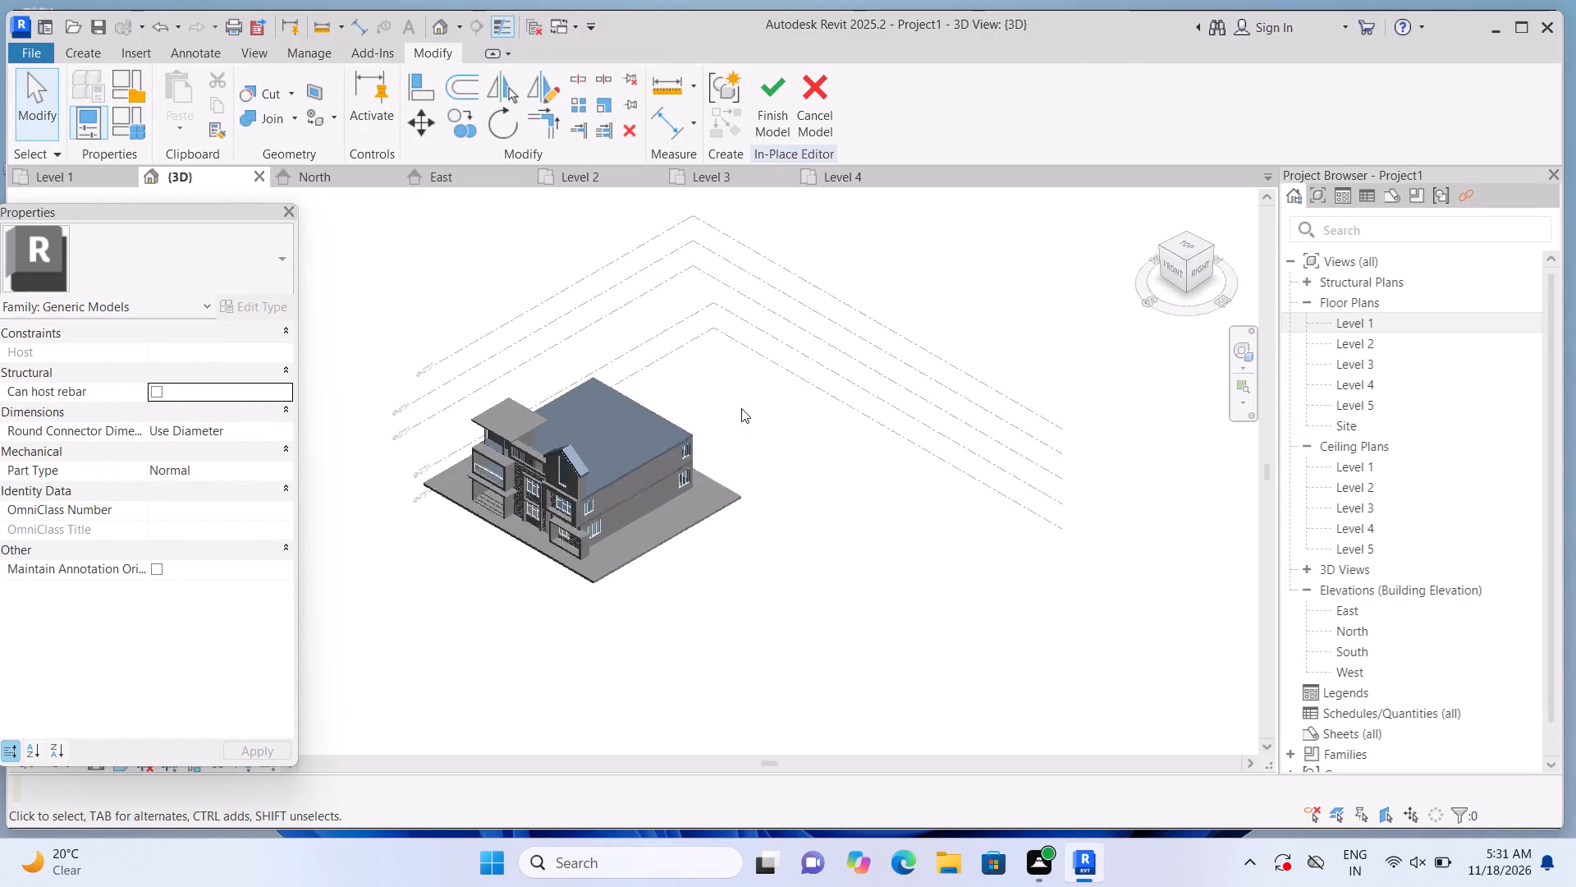
{"action": "scroll", "coordinate": [276, 570], "scroll_direction": "up", "scroll_amount": 7}
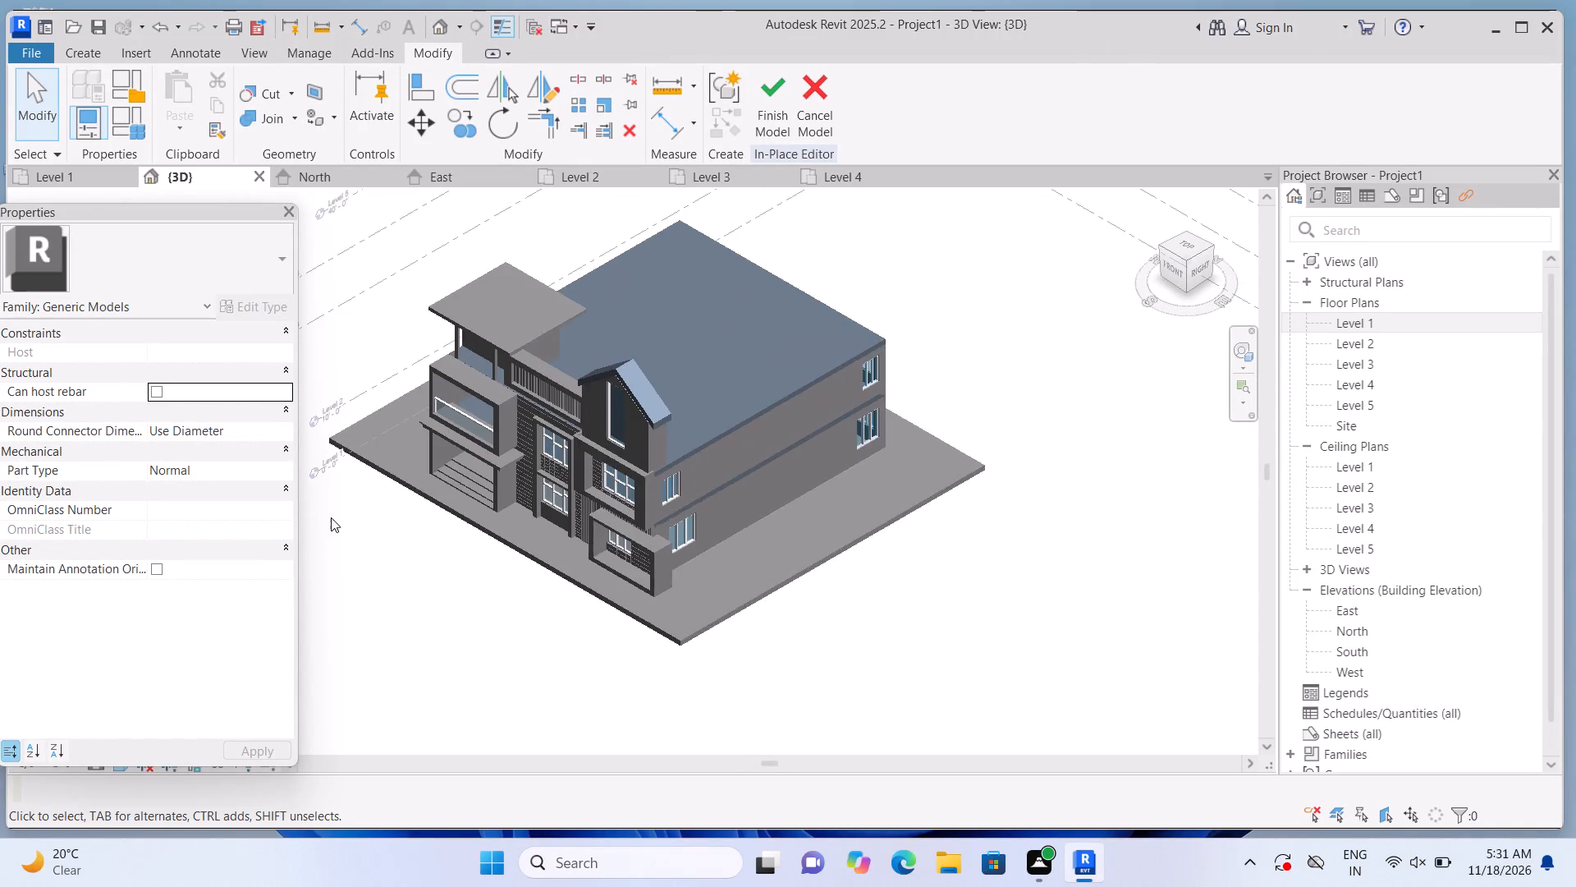
{"action": "scroll", "coordinate": [331, 517], "scroll_direction": "up", "scroll_amount": 2}
{"action": "middle_click_drag", "start_coordinate": [399, 545], "coordinate": [426, 575]}
{"action": "scroll", "coordinate": [425, 460], "scroll_direction": "up", "scroll_amount": 5}
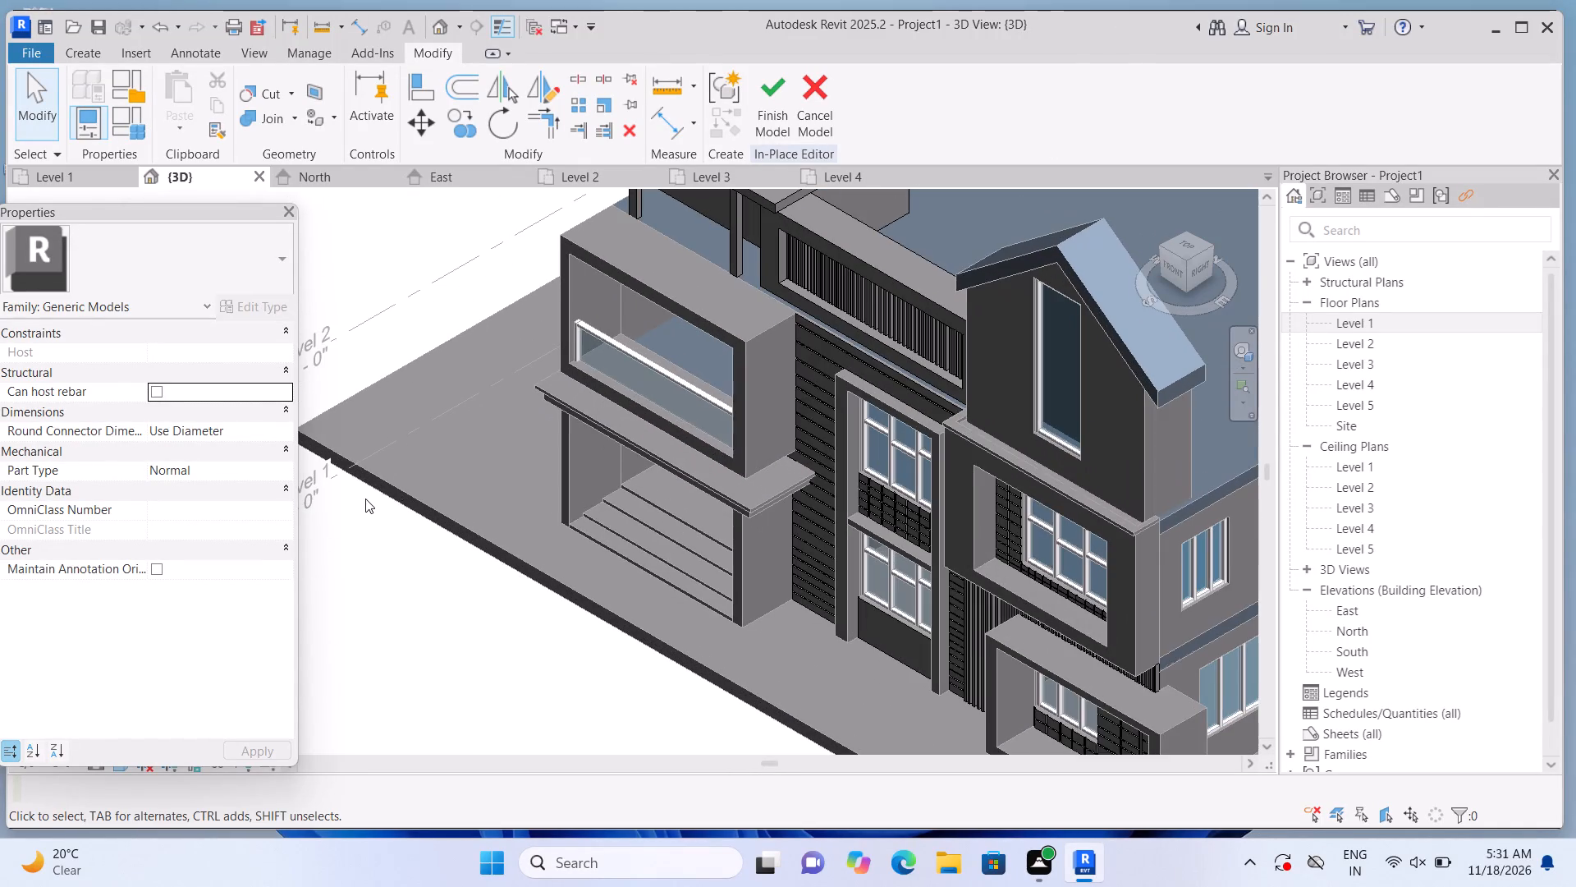
{"action": "middle_click_drag", "start_coordinate": [376, 501], "coordinate": [449, 457]}
{"action": "scroll", "coordinate": [419, 429], "scroll_direction": "up", "scroll_amount": 4}
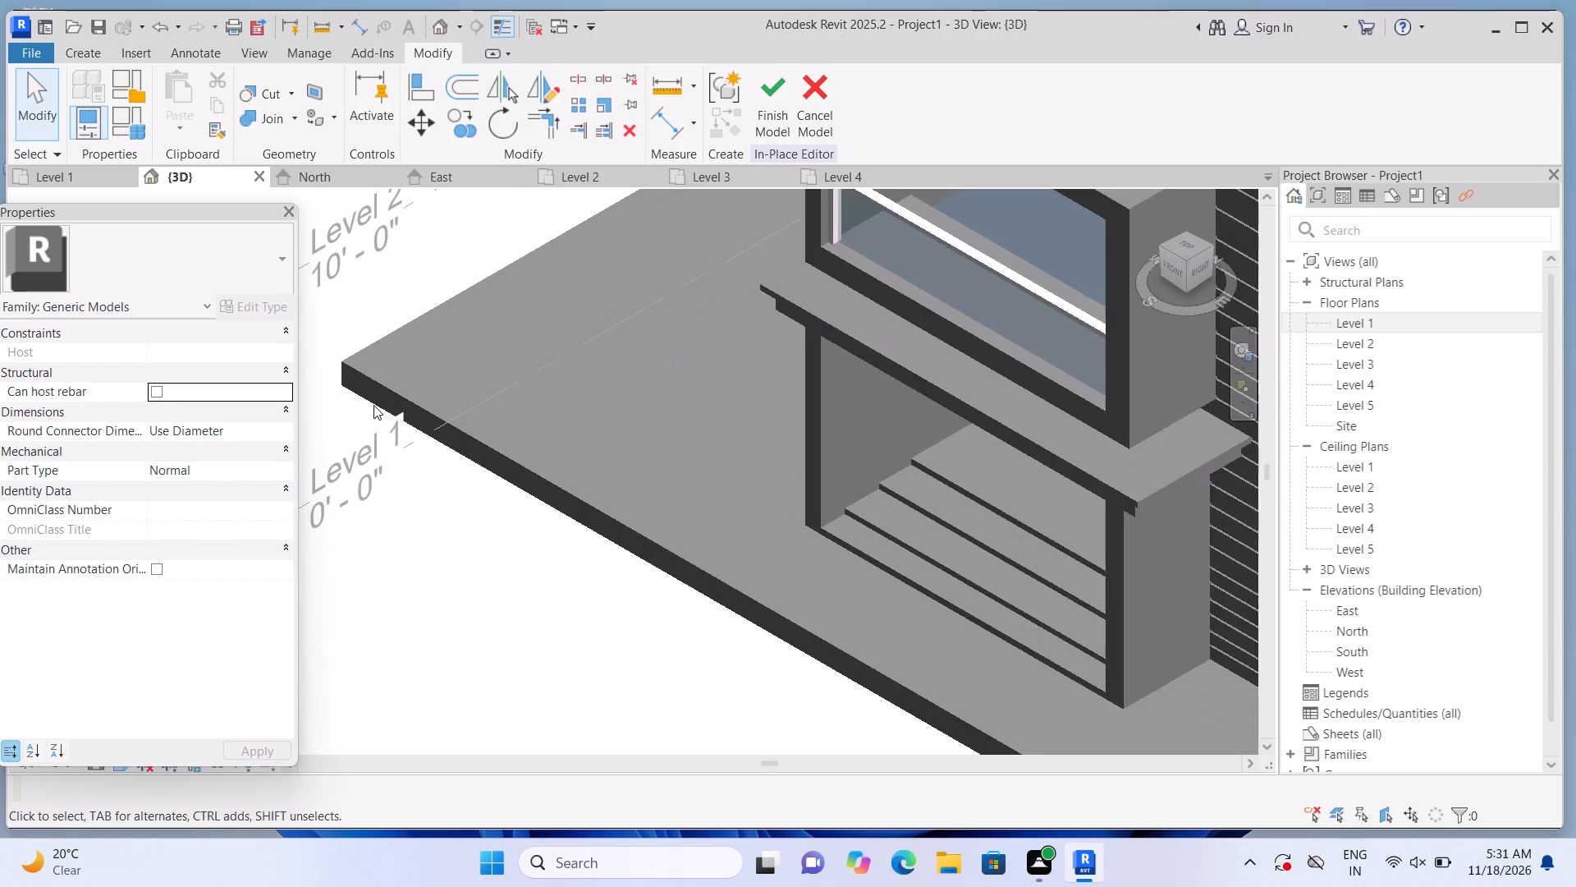
{"action": "scroll", "coordinate": [358, 410], "scroll_direction": "up", "scroll_amount": 2}
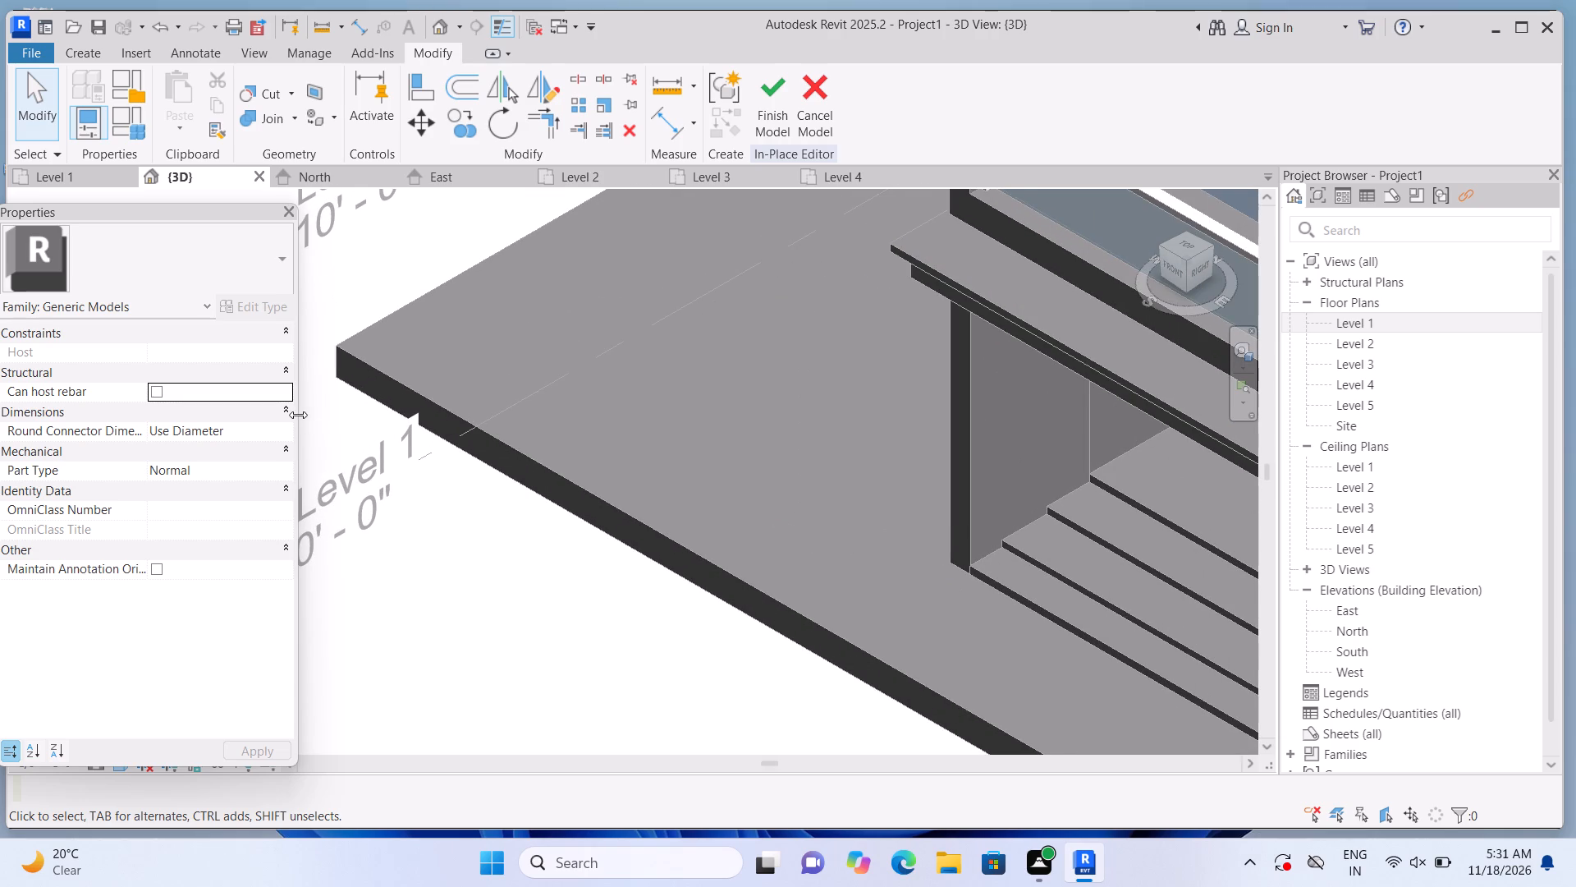
{"action": "middle_click_drag", "start_coordinate": [320, 417], "coordinate": [426, 393]}
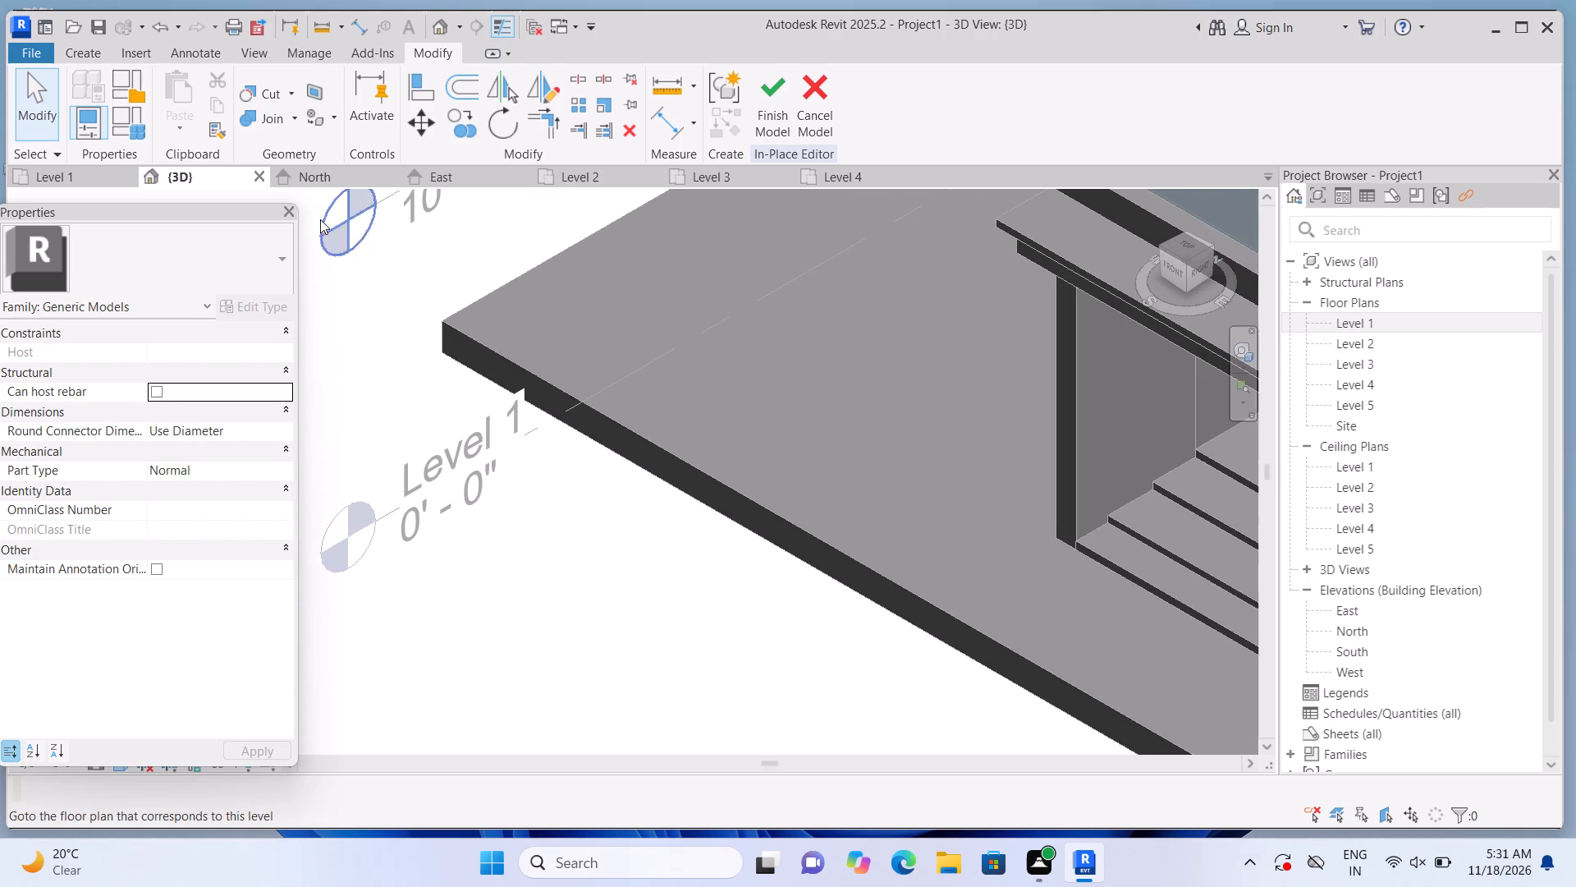
{"action": "left_click", "coordinate": [86, 53]}
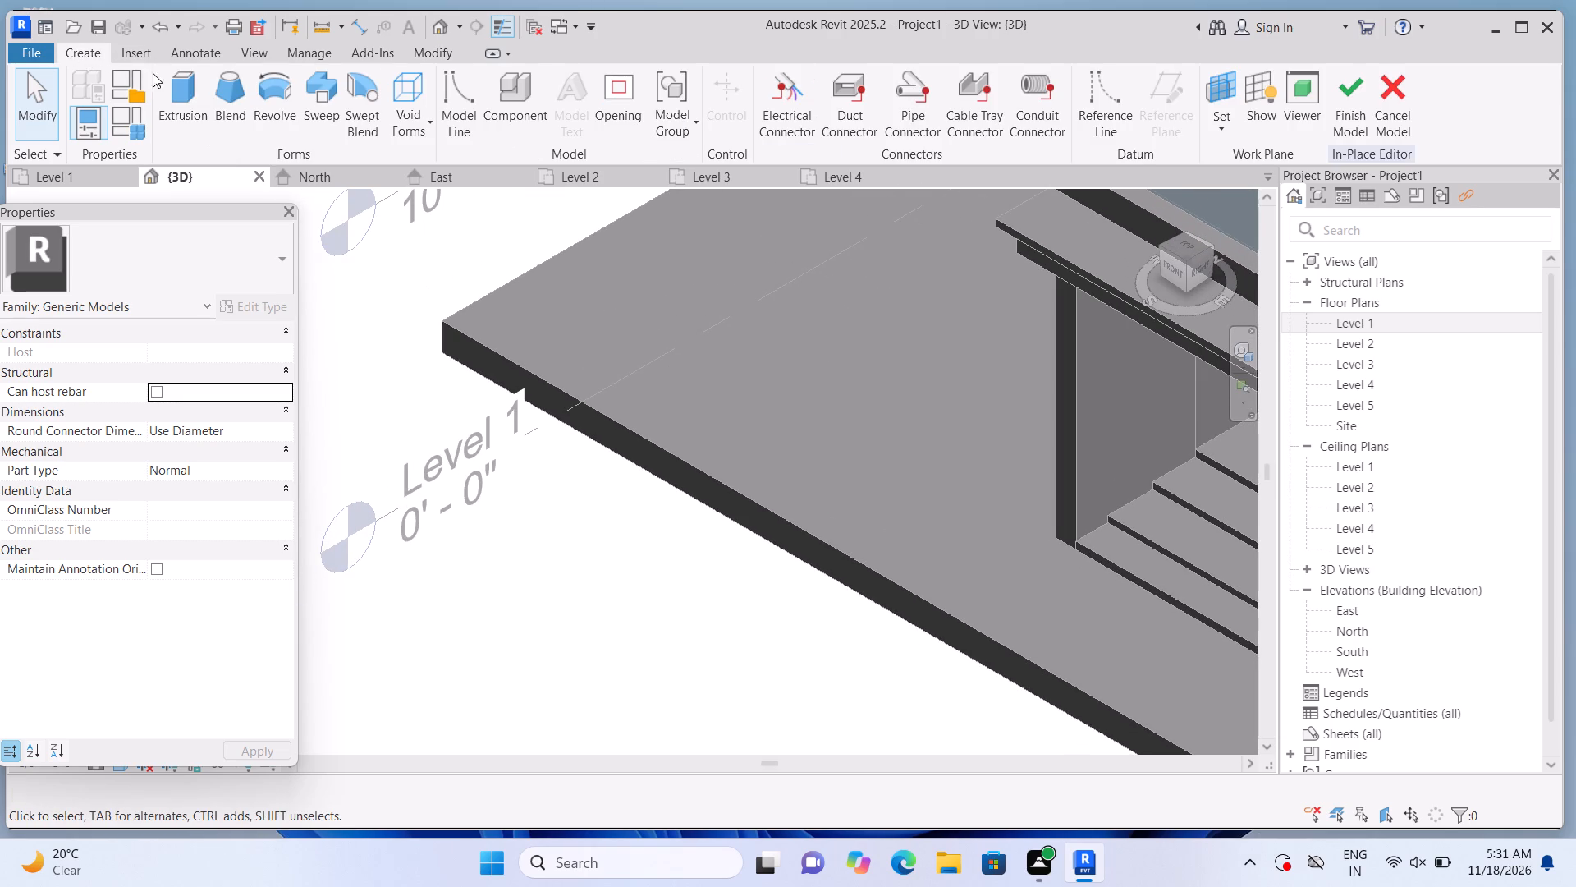
{"action": "left_click", "coordinate": [170, 92]}
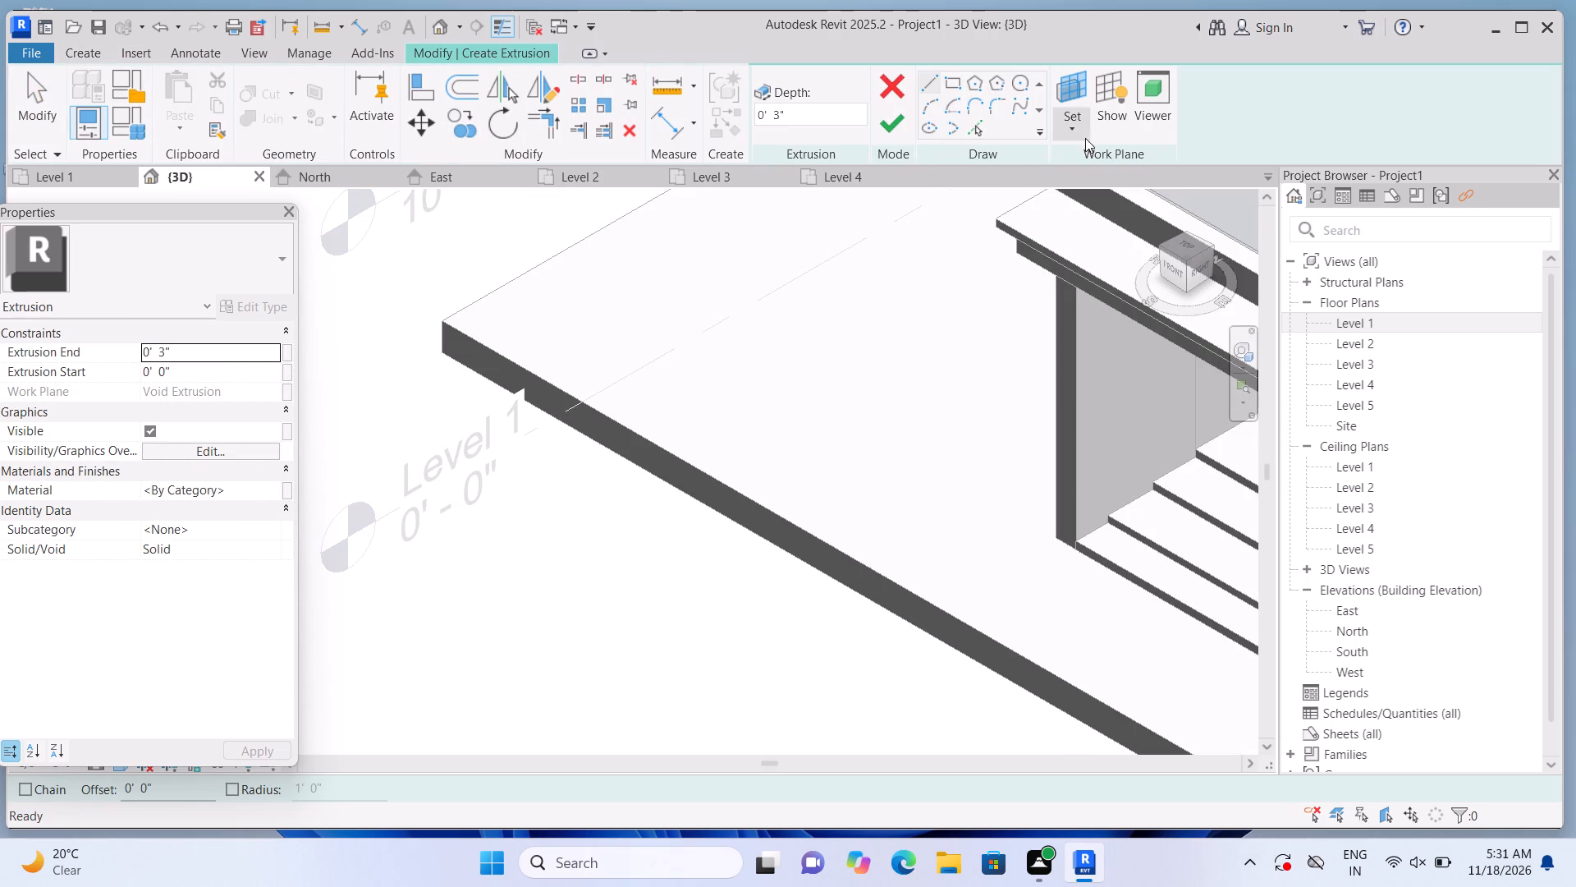
{"action": "left_click", "coordinate": [1079, 131]}
{"action": "left_click", "coordinate": [1077, 206]}
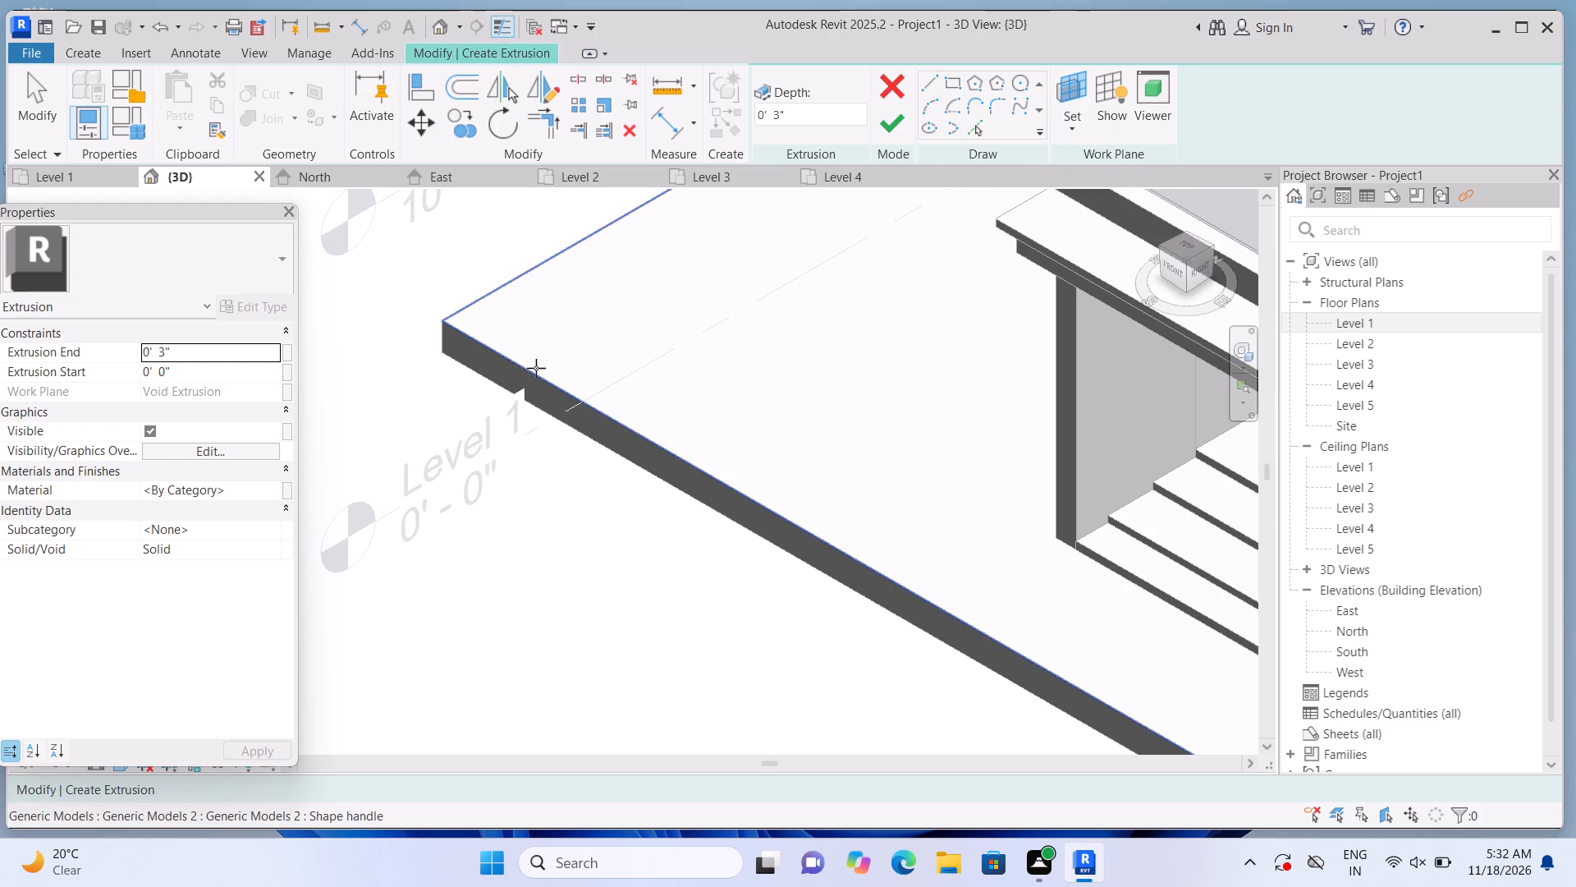
{"action": "scroll", "coordinate": [492, 388], "scroll_direction": "up", "scroll_amount": 4}
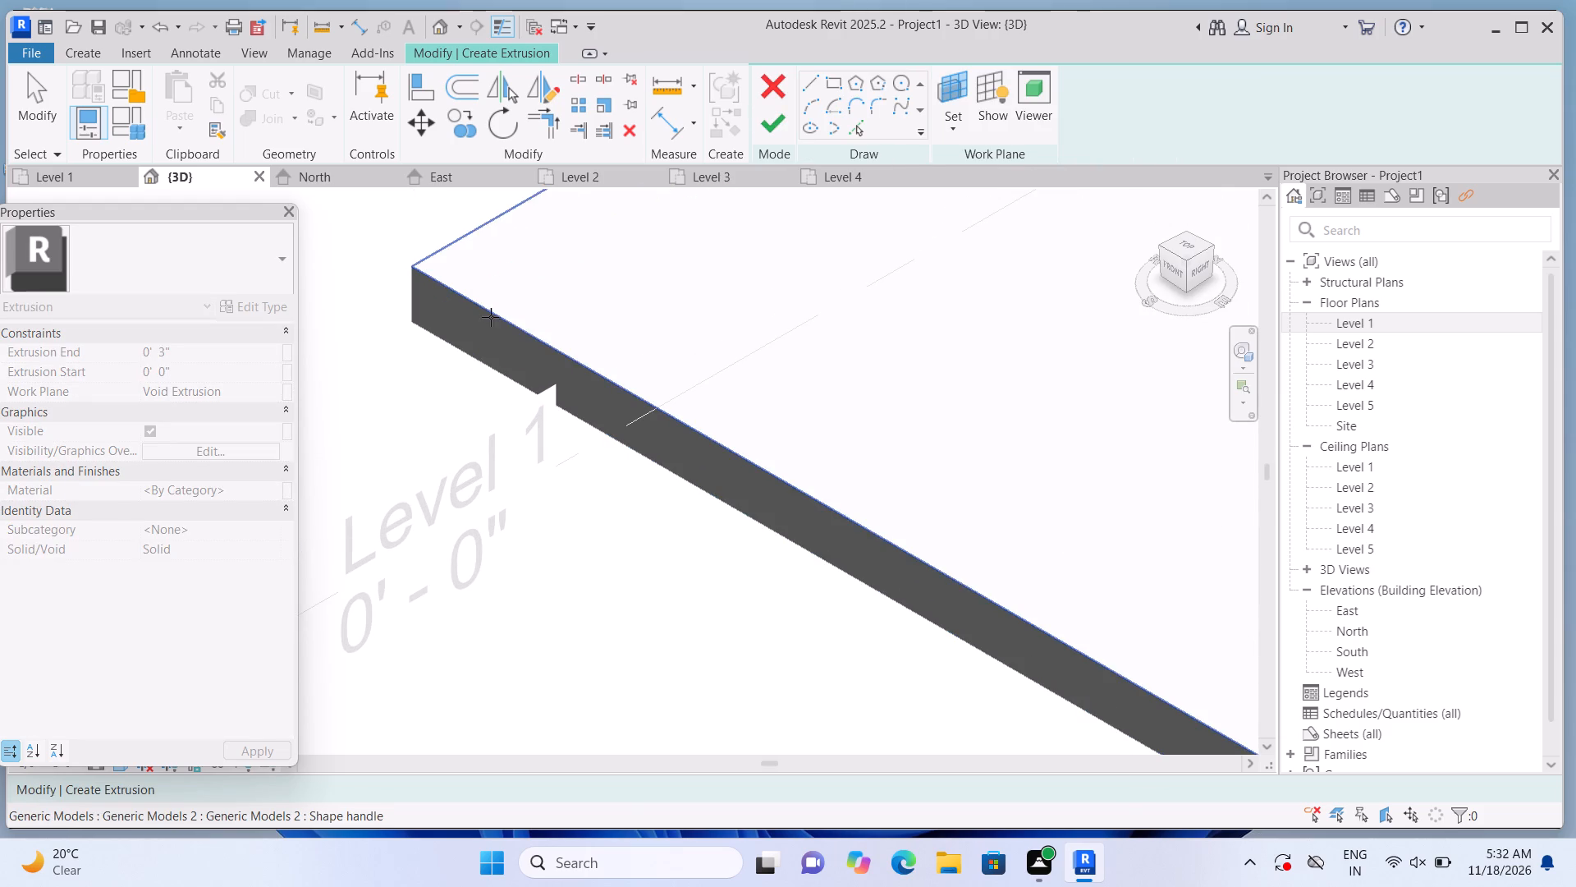
{"action": "scroll", "coordinate": [469, 333], "scroll_direction": "up", "scroll_amount": 4}
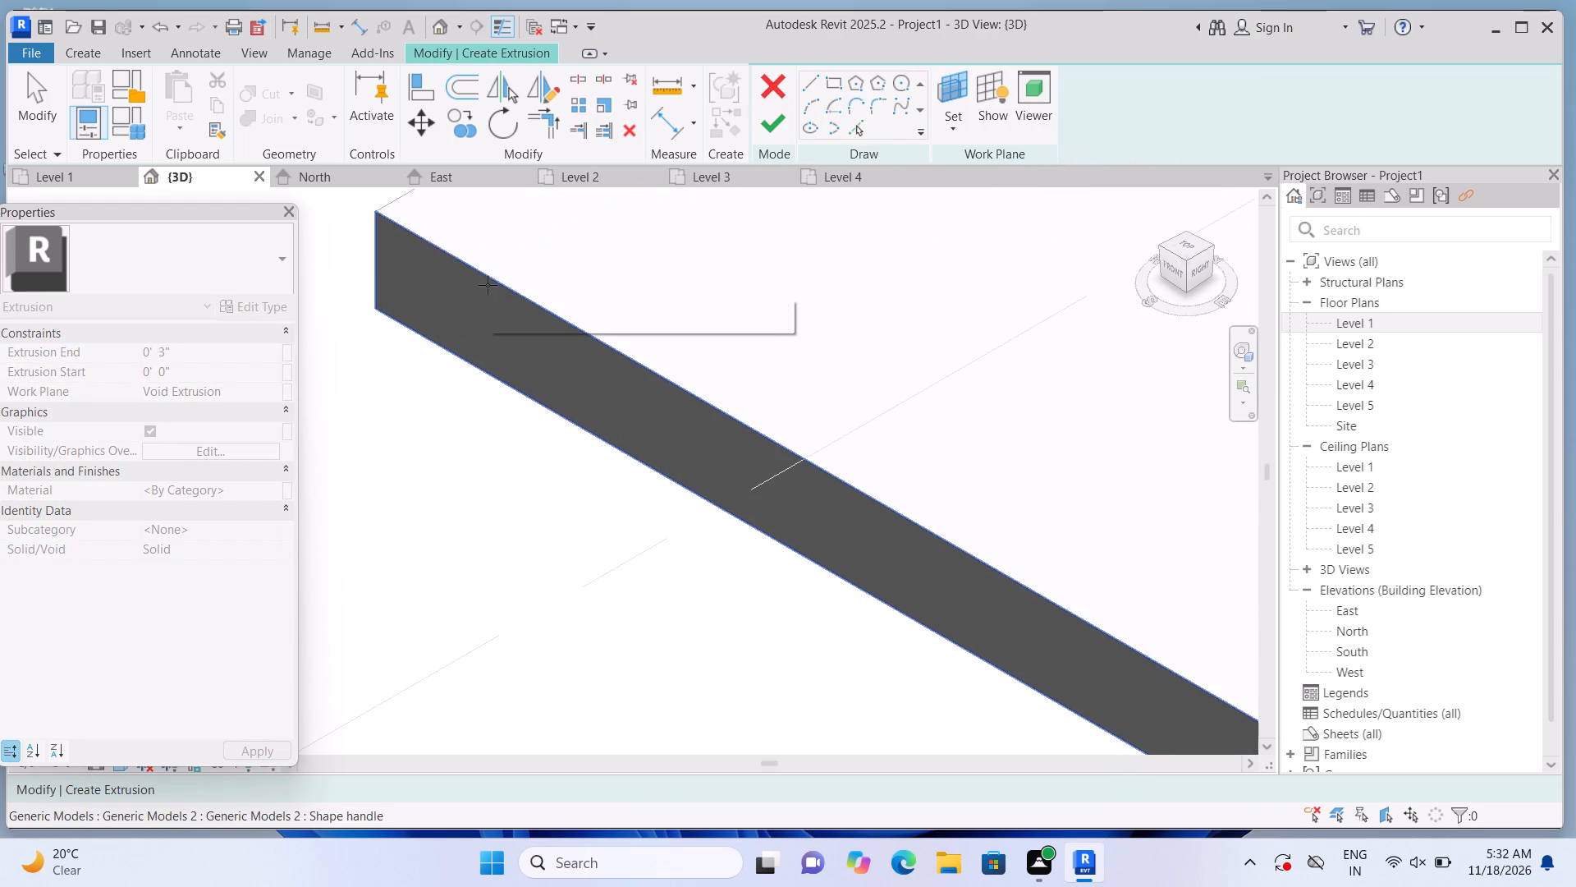
{"action": "middle_click_drag", "start_coordinate": [402, 313], "coordinate": [451, 344]}
{"action": "middle_click", "coordinate": [451, 344]}
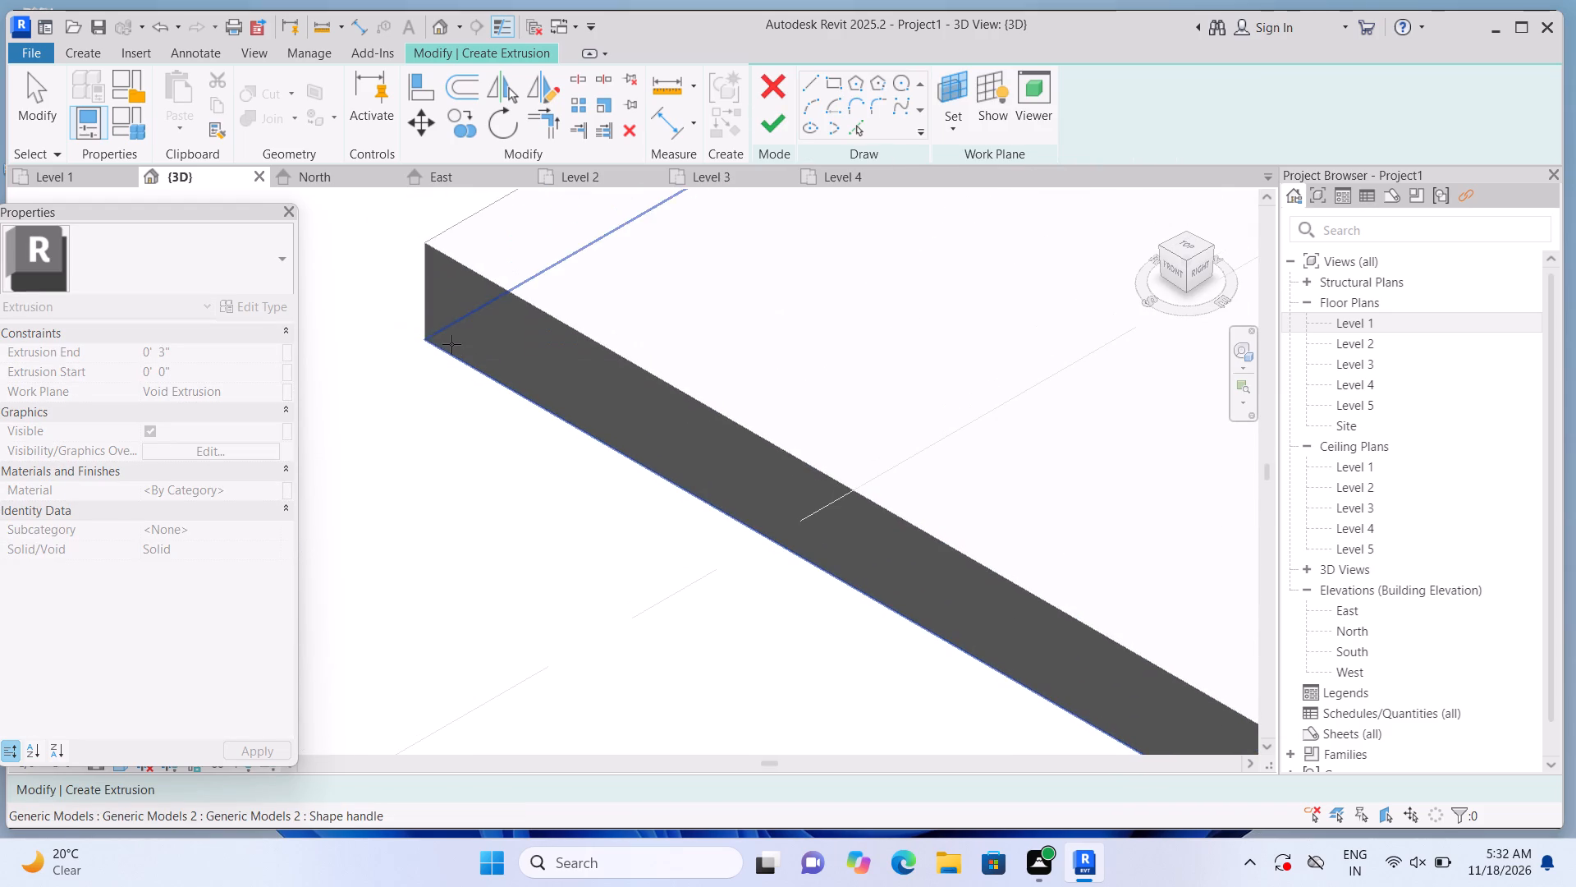
{"action": "scroll", "coordinate": [478, 306], "scroll_direction": "up", "scroll_amount": 3}
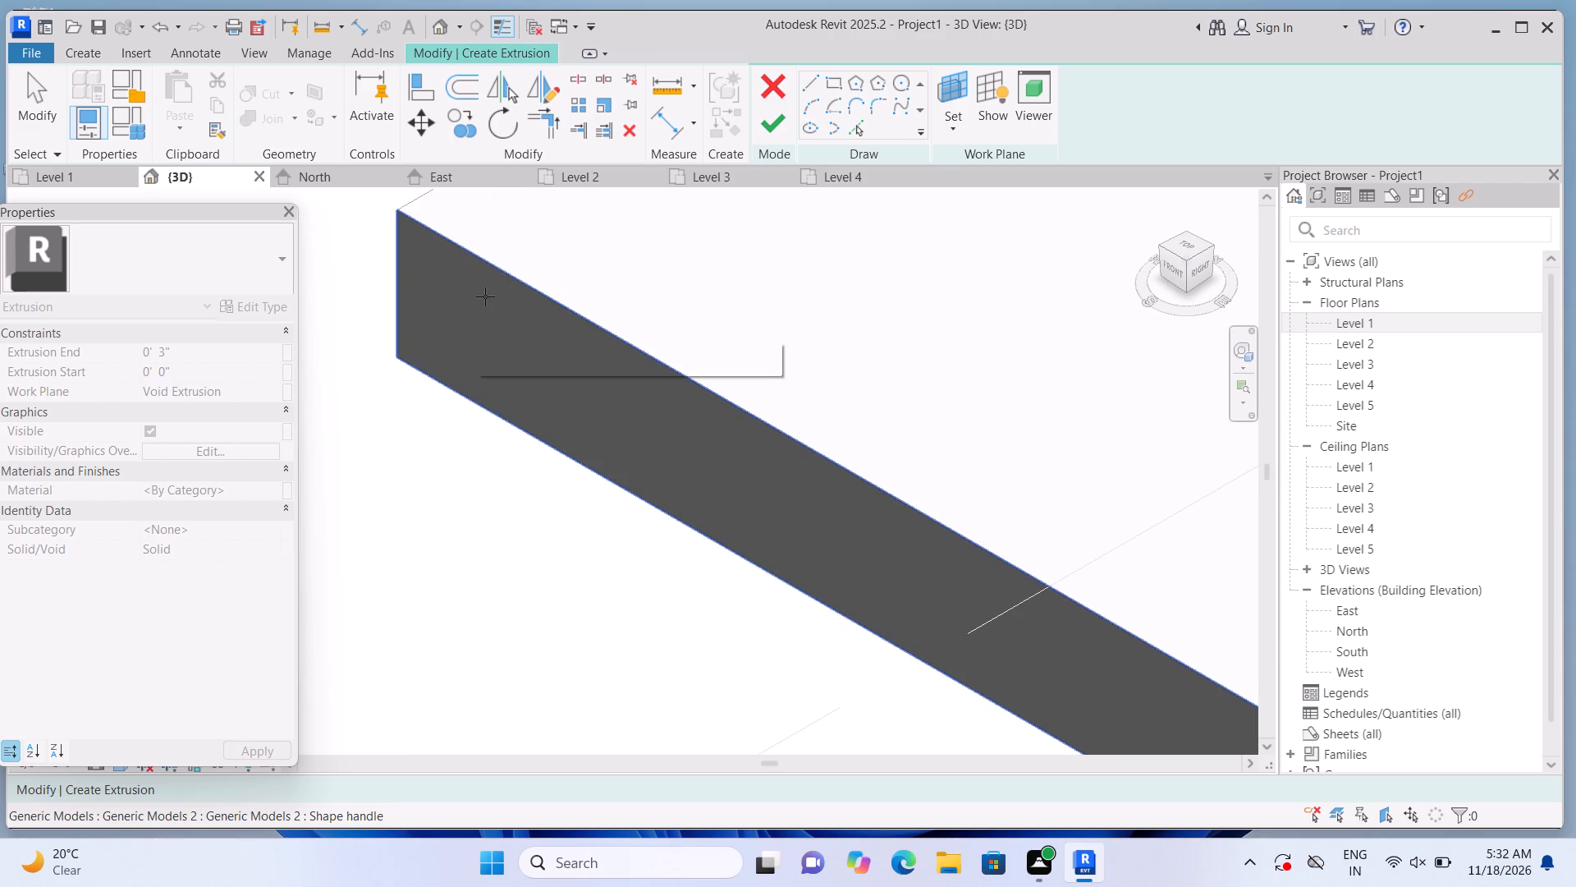
{"action": "left_click", "coordinate": [494, 282]}
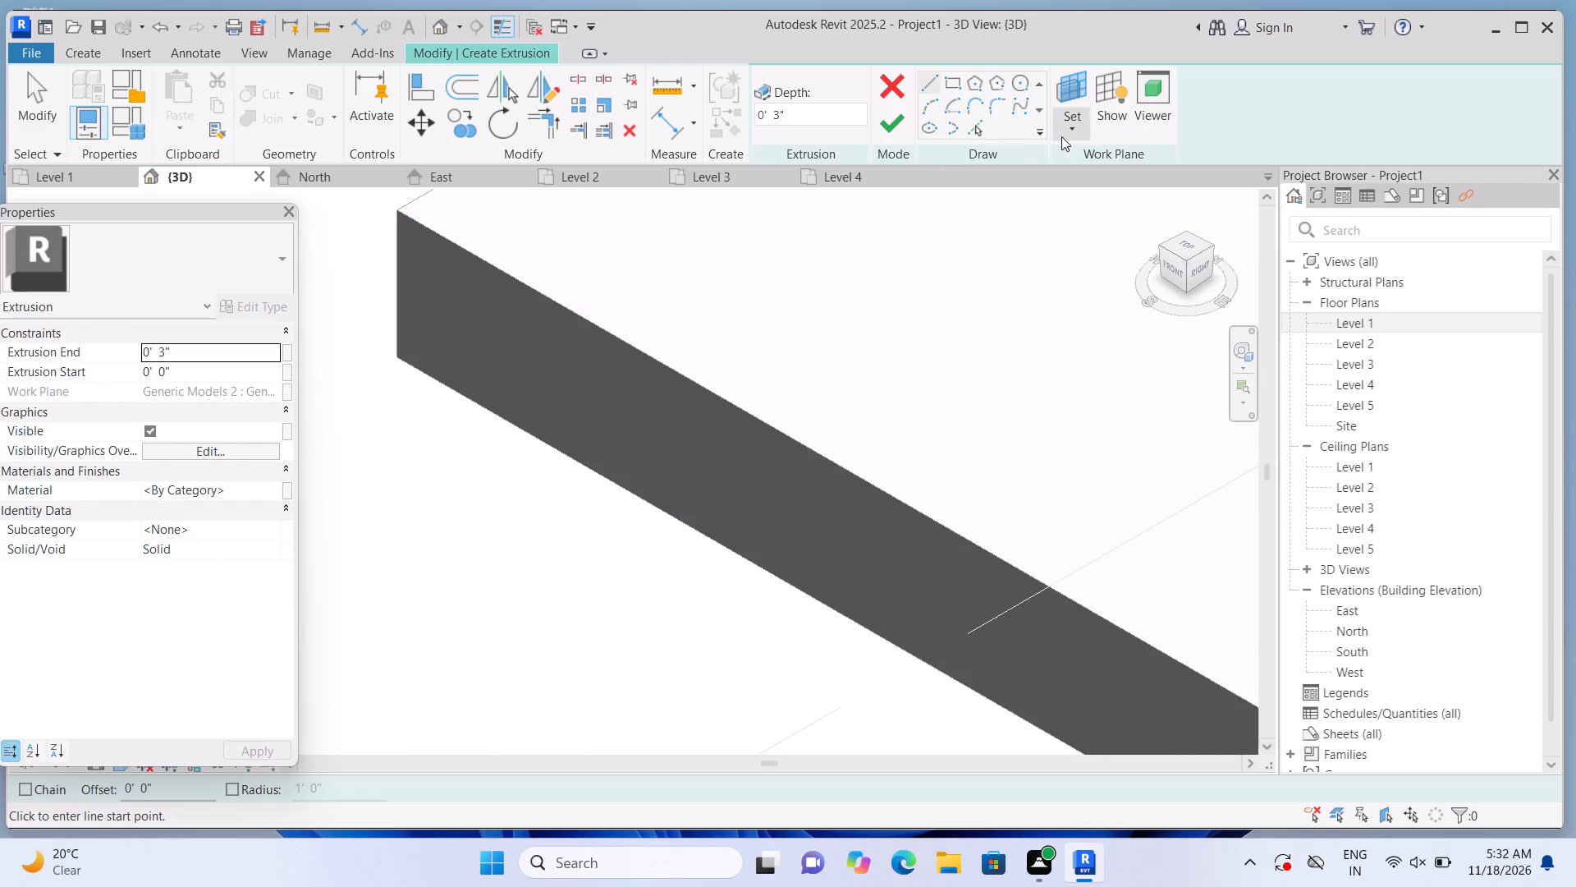
Sketch a rectangle corner to corner over the slab's whole front edge face and finish the extrusion at 3" depth.
{"action": "left_click", "coordinate": [959, 83]}
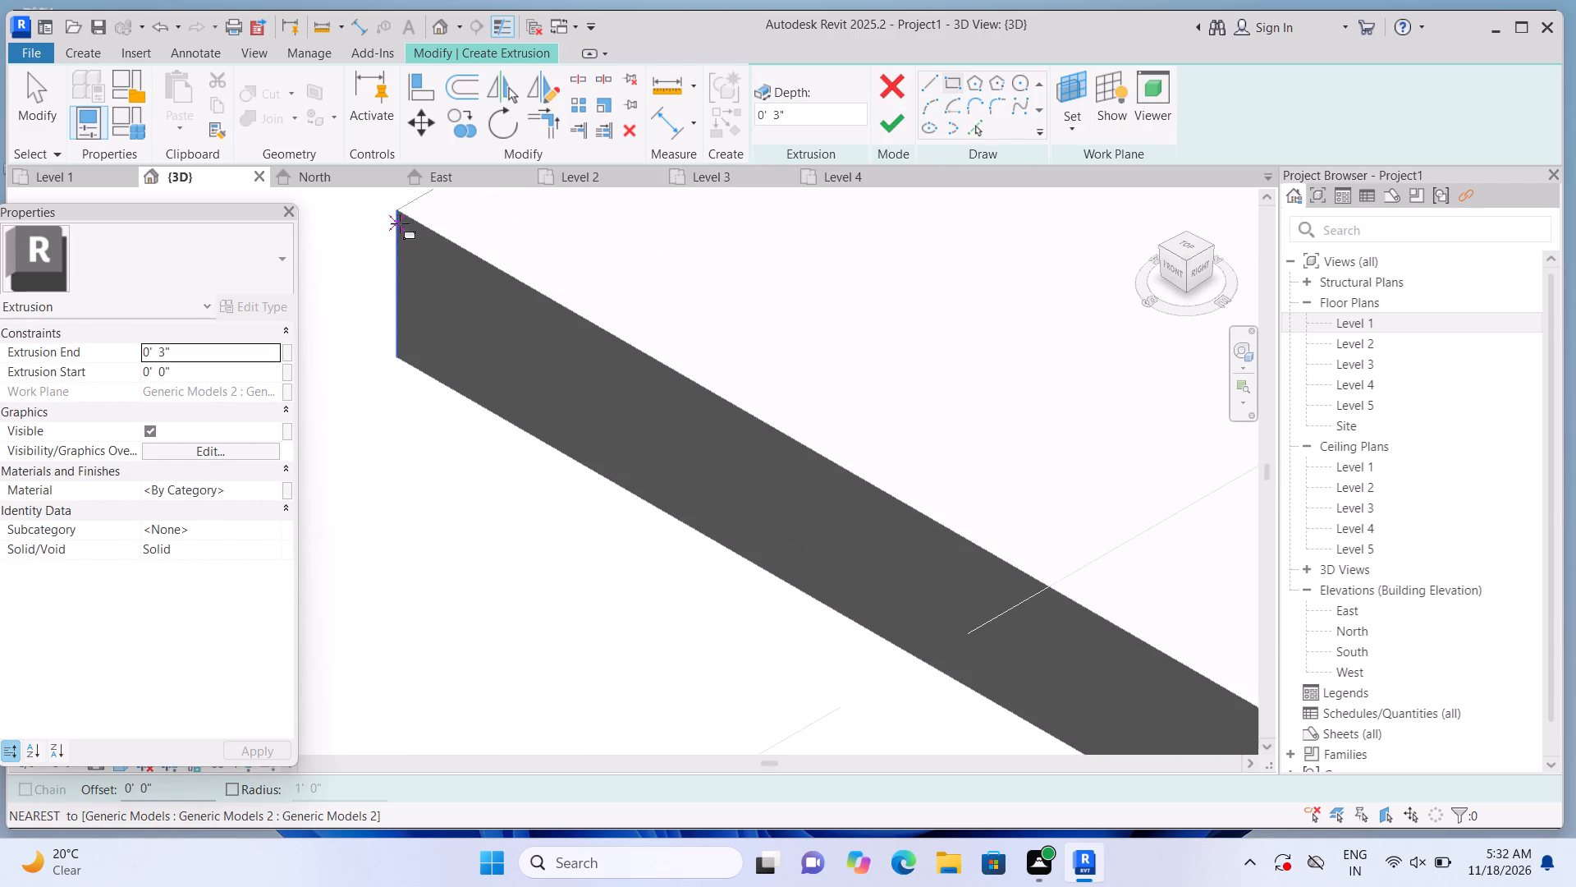
{"action": "left_click", "coordinate": [401, 216]}
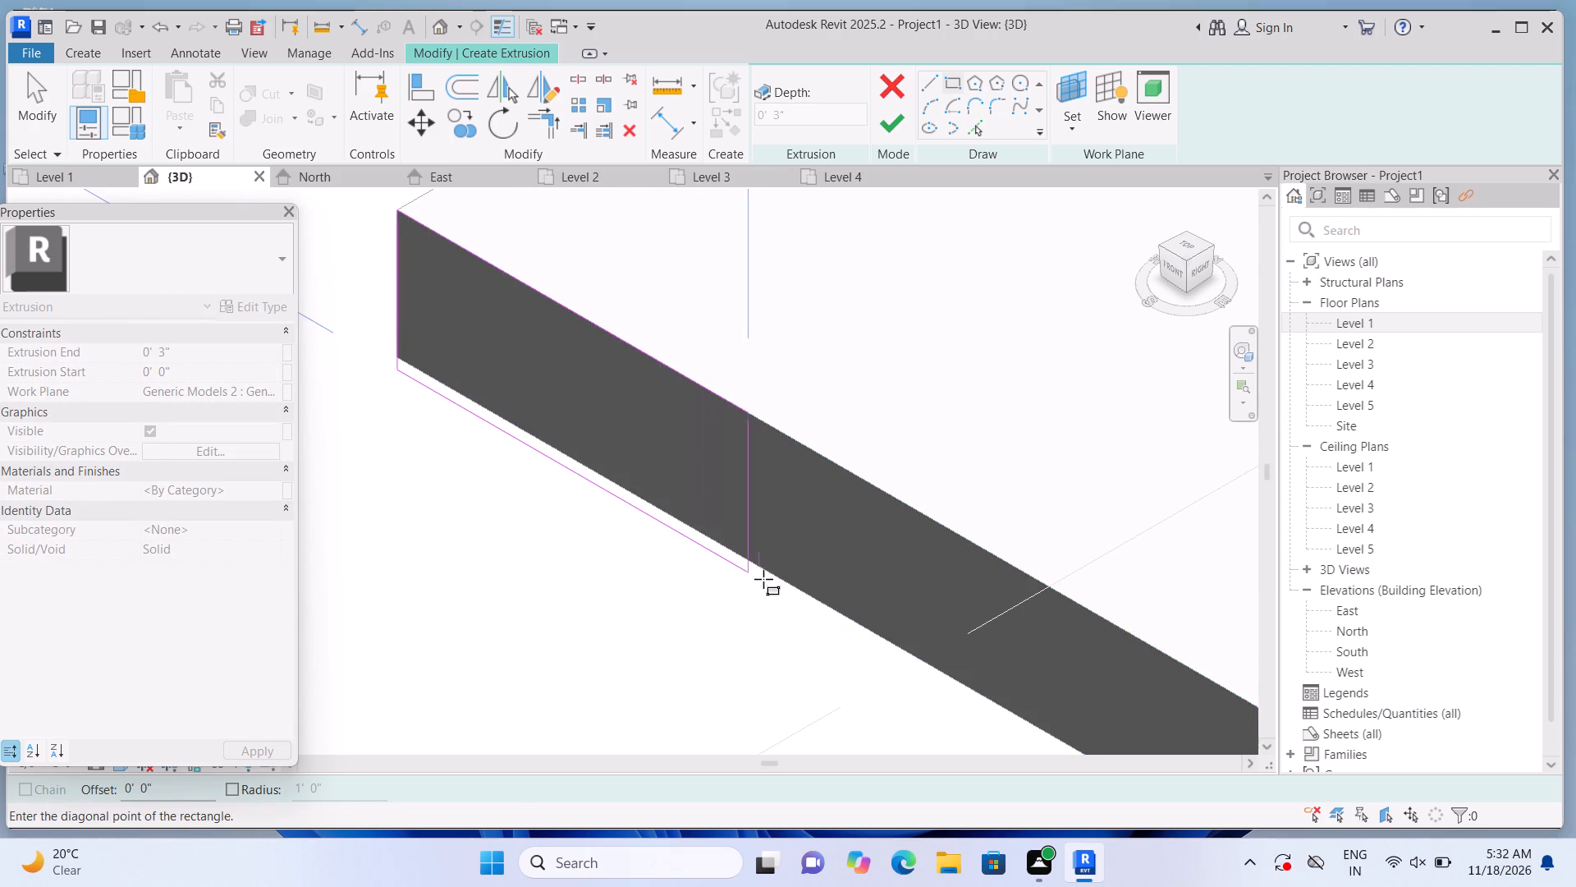
{"action": "middle_click_drag", "start_coordinate": [764, 579], "coordinate": [354, 283]}
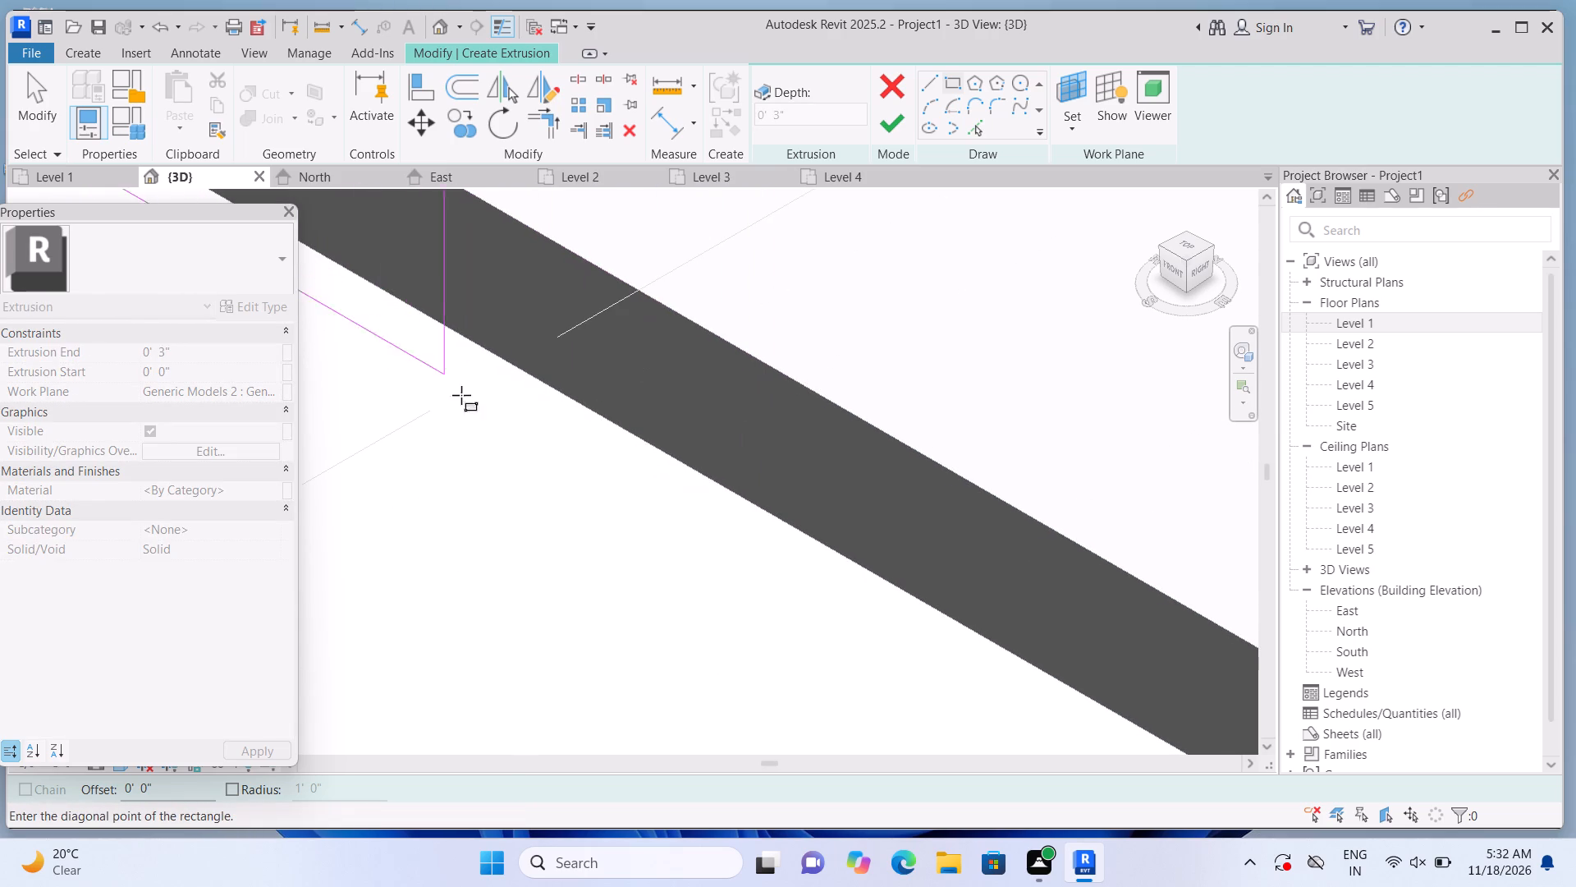
{"action": "middle_click_drag", "start_coordinate": [849, 556], "coordinate": [460, 204]}
{"action": "scroll", "coordinate": [459, 208], "scroll_direction": "down", "scroll_amount": 3}
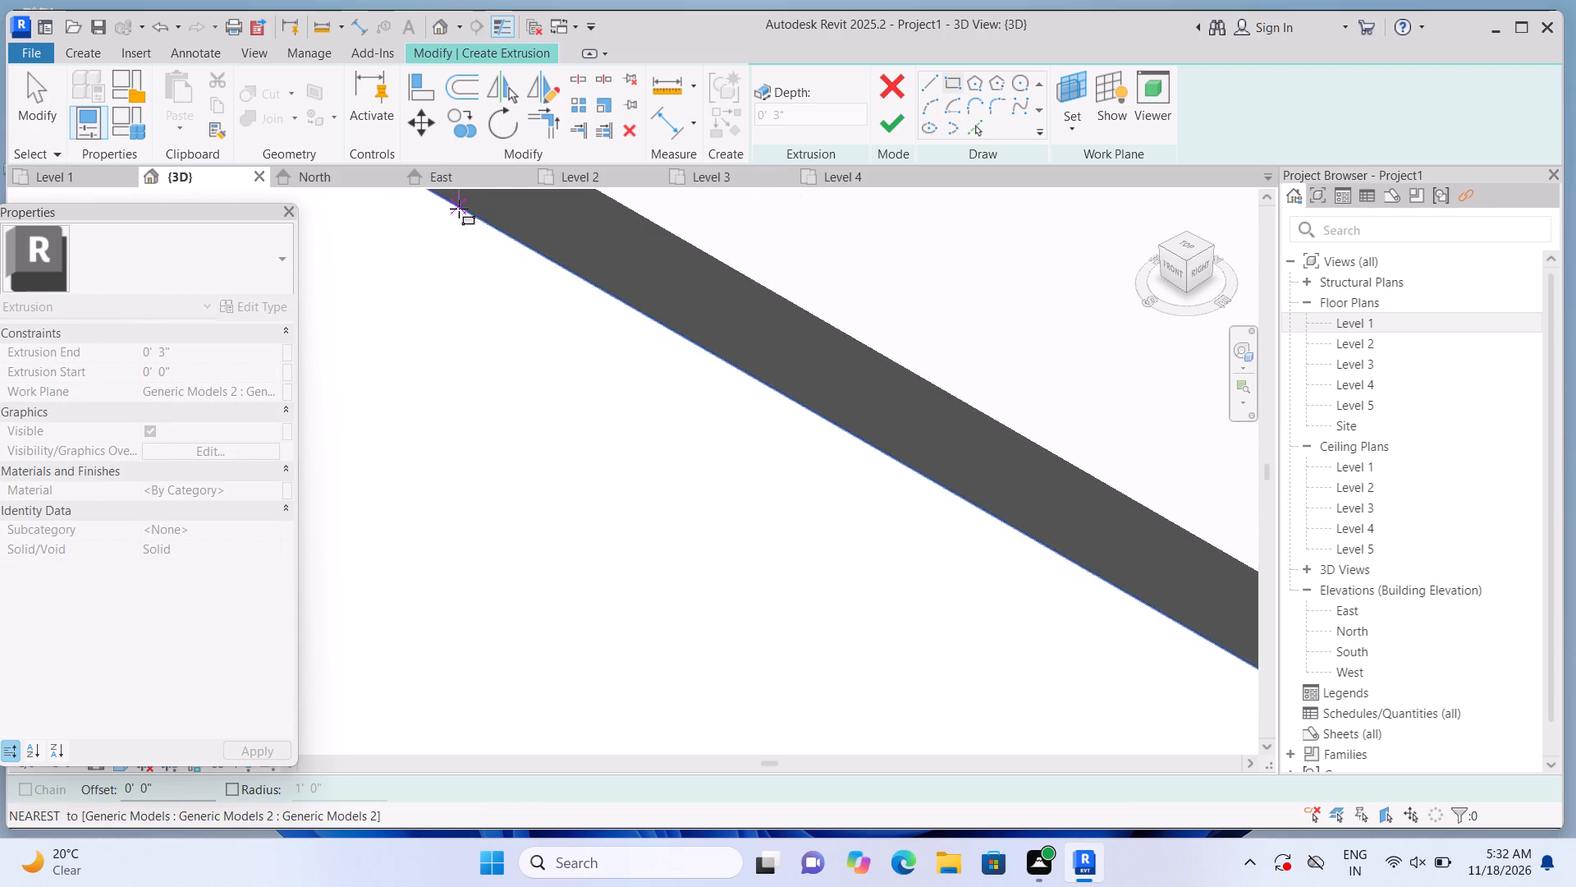
{"action": "scroll", "coordinate": [459, 209], "scroll_direction": "down", "scroll_amount": 6}
{"action": "middle_click_drag", "start_coordinate": [845, 442], "coordinate": [598, 333]}
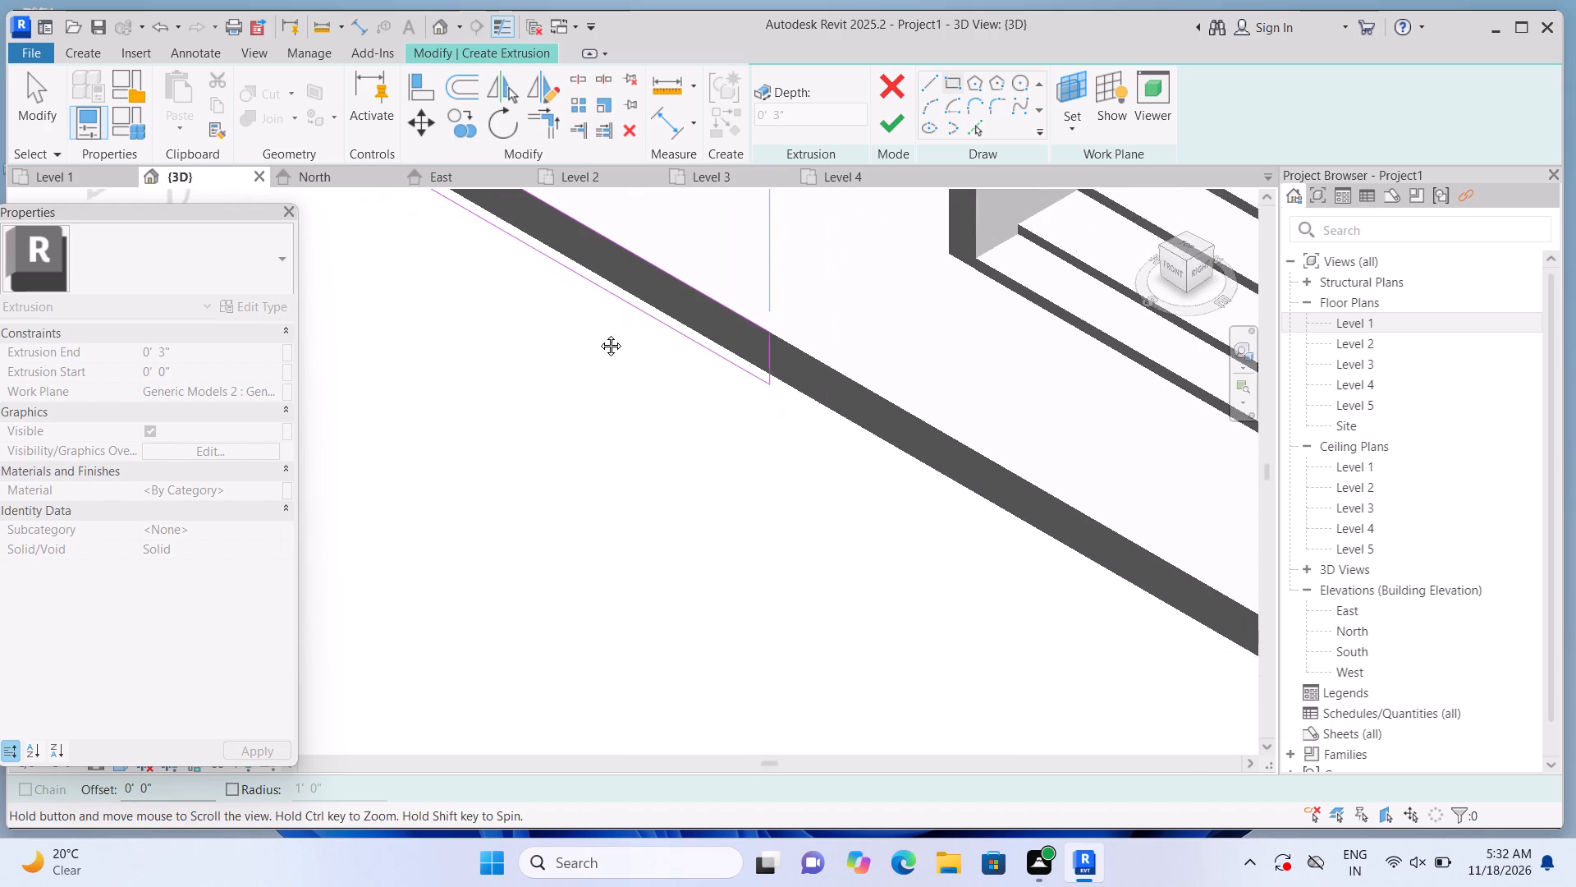
{"action": "middle_click_drag", "start_coordinate": [598, 333], "coordinate": [300, 185]}
{"action": "scroll", "coordinate": [447, 316], "scroll_direction": "down", "scroll_amount": 5}
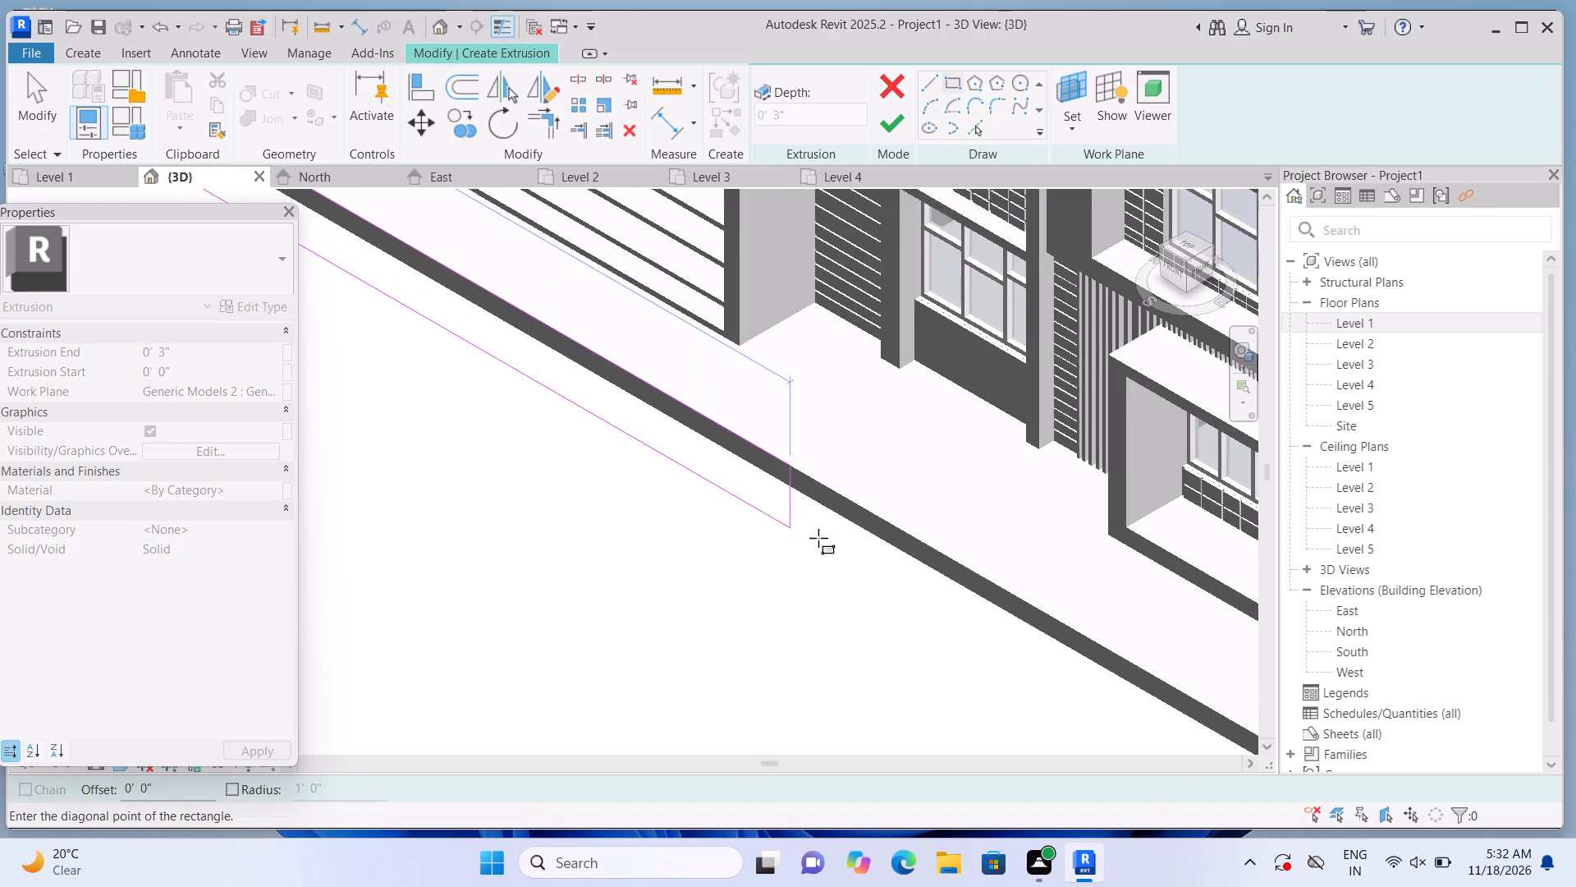
{"action": "middle_click_drag", "start_coordinate": [809, 542], "coordinate": [405, 268]}
{"action": "scroll", "coordinate": [940, 562], "scroll_direction": "up", "scroll_amount": 1}
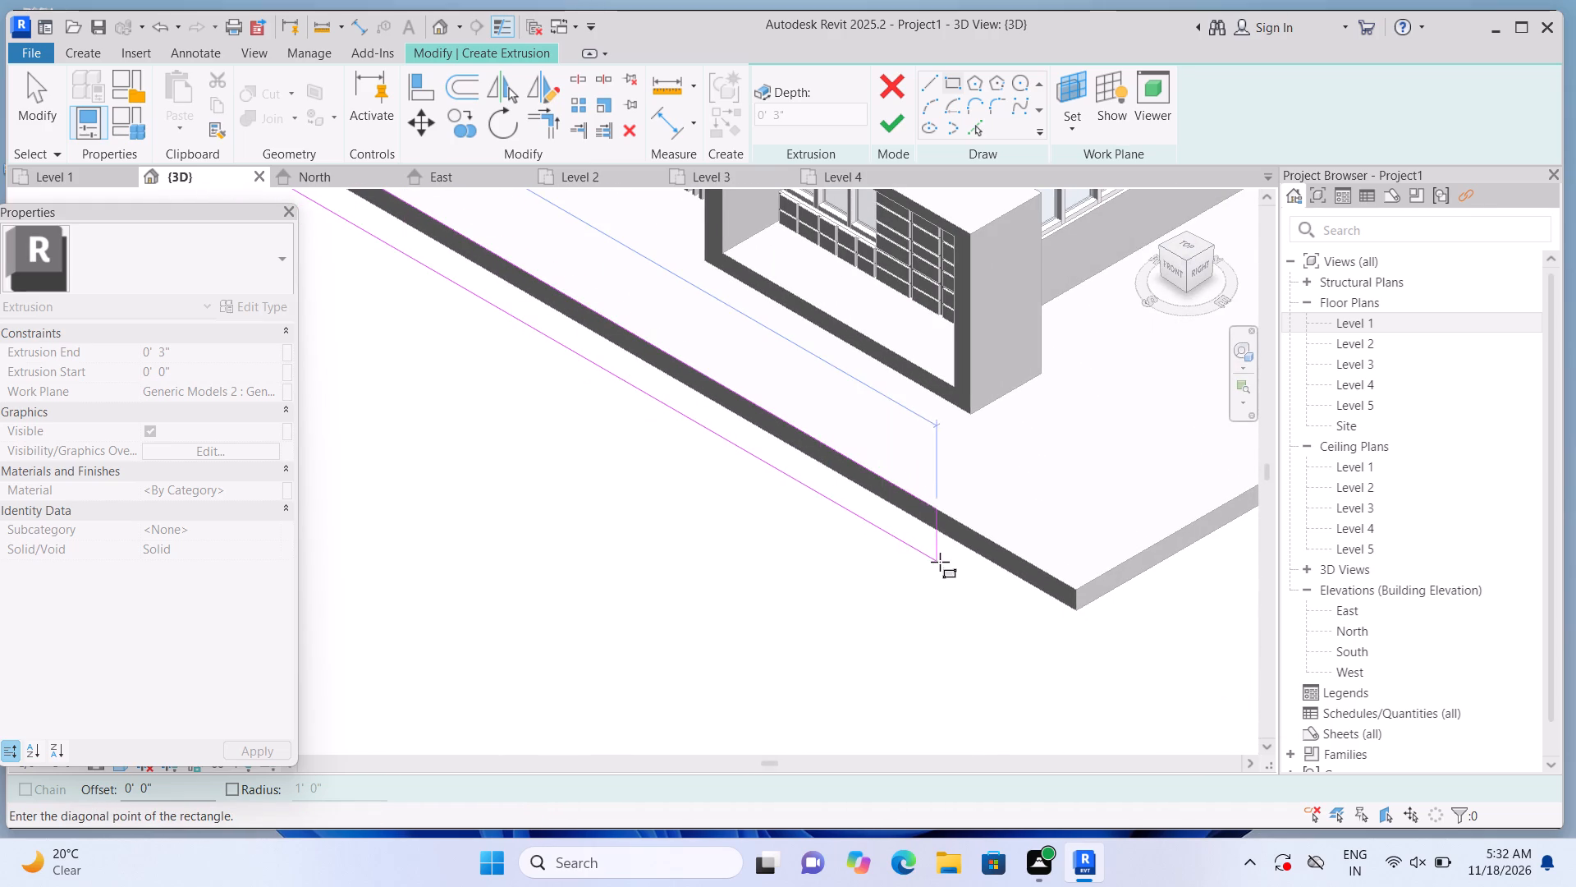
{"action": "scroll", "coordinate": [940, 562], "scroll_direction": "up", "scroll_amount": 3}
{"action": "middle_click_drag", "start_coordinate": [964, 566], "coordinate": [637, 439]}
{"action": "scroll", "coordinate": [806, 500], "scroll_direction": "up", "scroll_amount": 3}
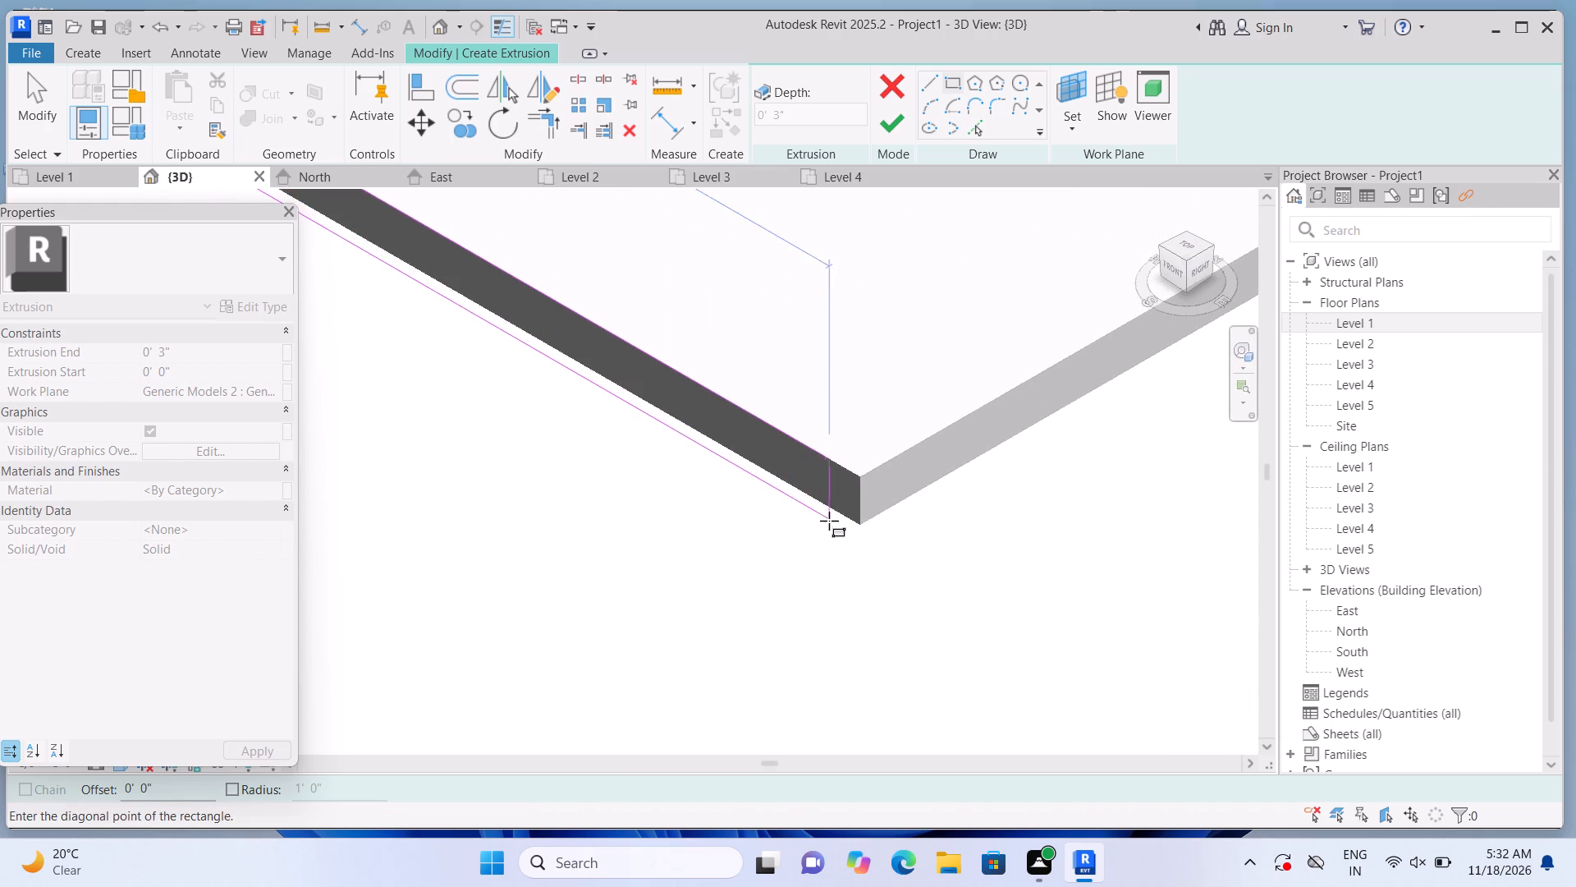
{"action": "scroll", "coordinate": [829, 521], "scroll_direction": "up", "scroll_amount": 3}
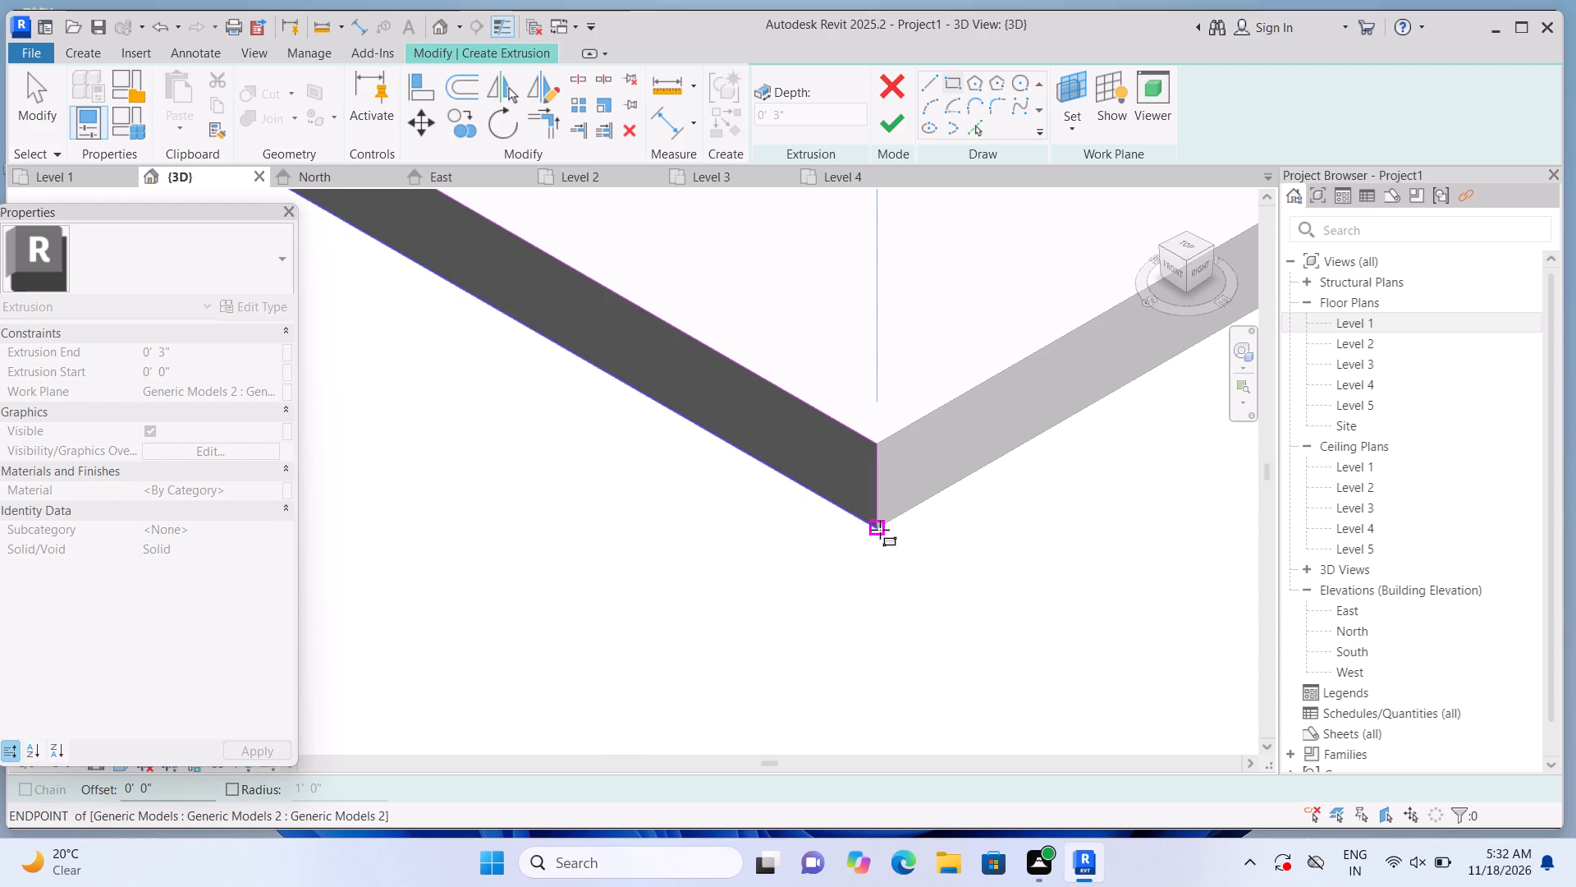
{"action": "left_click", "coordinate": [880, 530]}
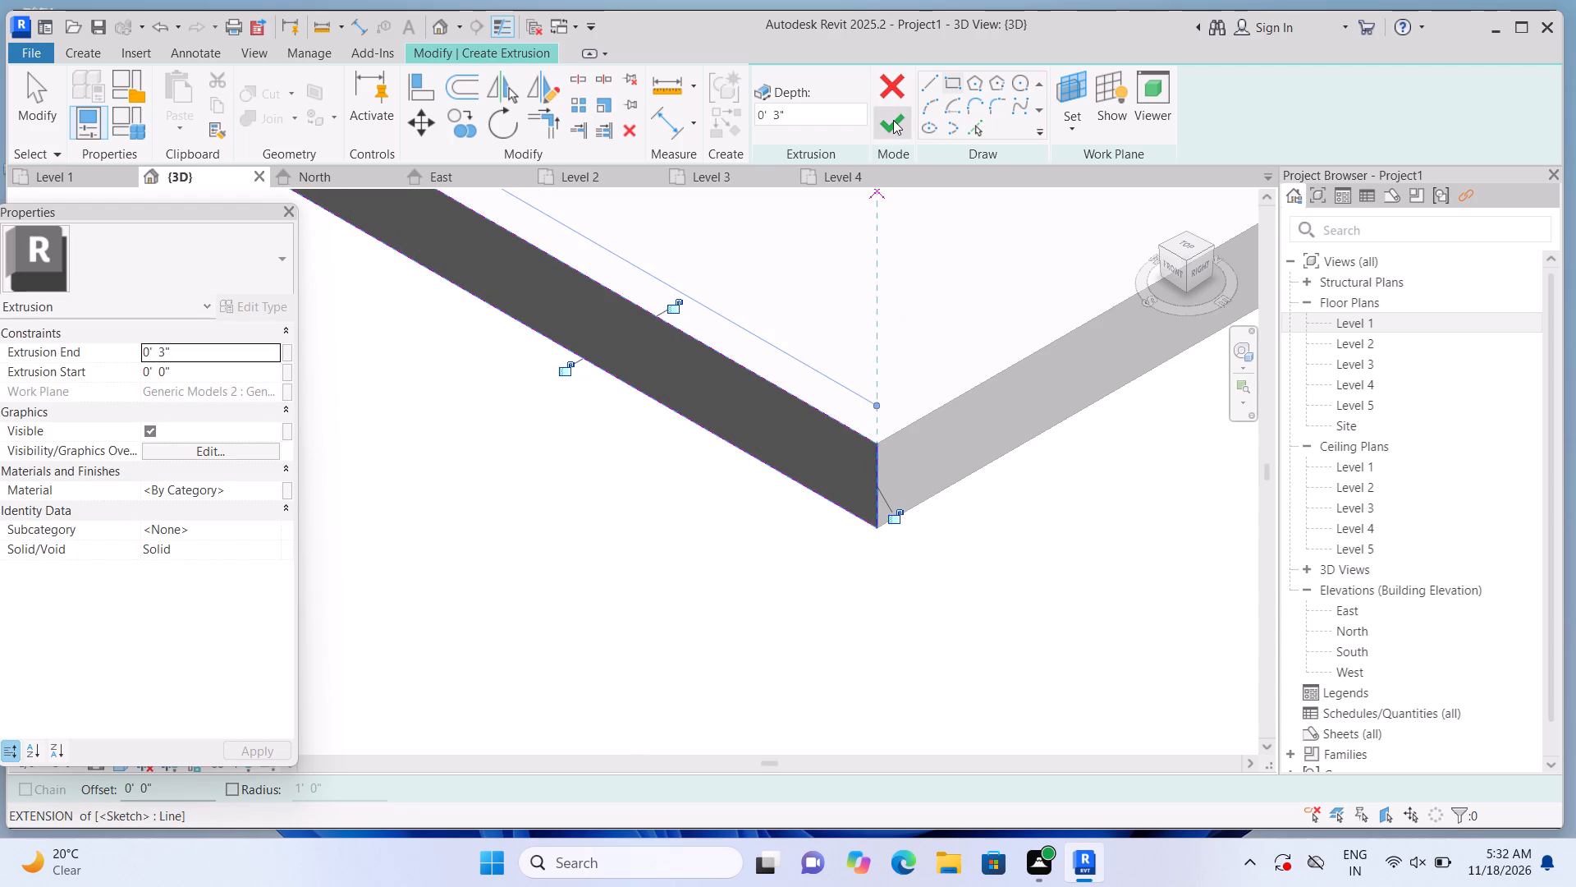
{"action": "left_click", "coordinate": [893, 120]}
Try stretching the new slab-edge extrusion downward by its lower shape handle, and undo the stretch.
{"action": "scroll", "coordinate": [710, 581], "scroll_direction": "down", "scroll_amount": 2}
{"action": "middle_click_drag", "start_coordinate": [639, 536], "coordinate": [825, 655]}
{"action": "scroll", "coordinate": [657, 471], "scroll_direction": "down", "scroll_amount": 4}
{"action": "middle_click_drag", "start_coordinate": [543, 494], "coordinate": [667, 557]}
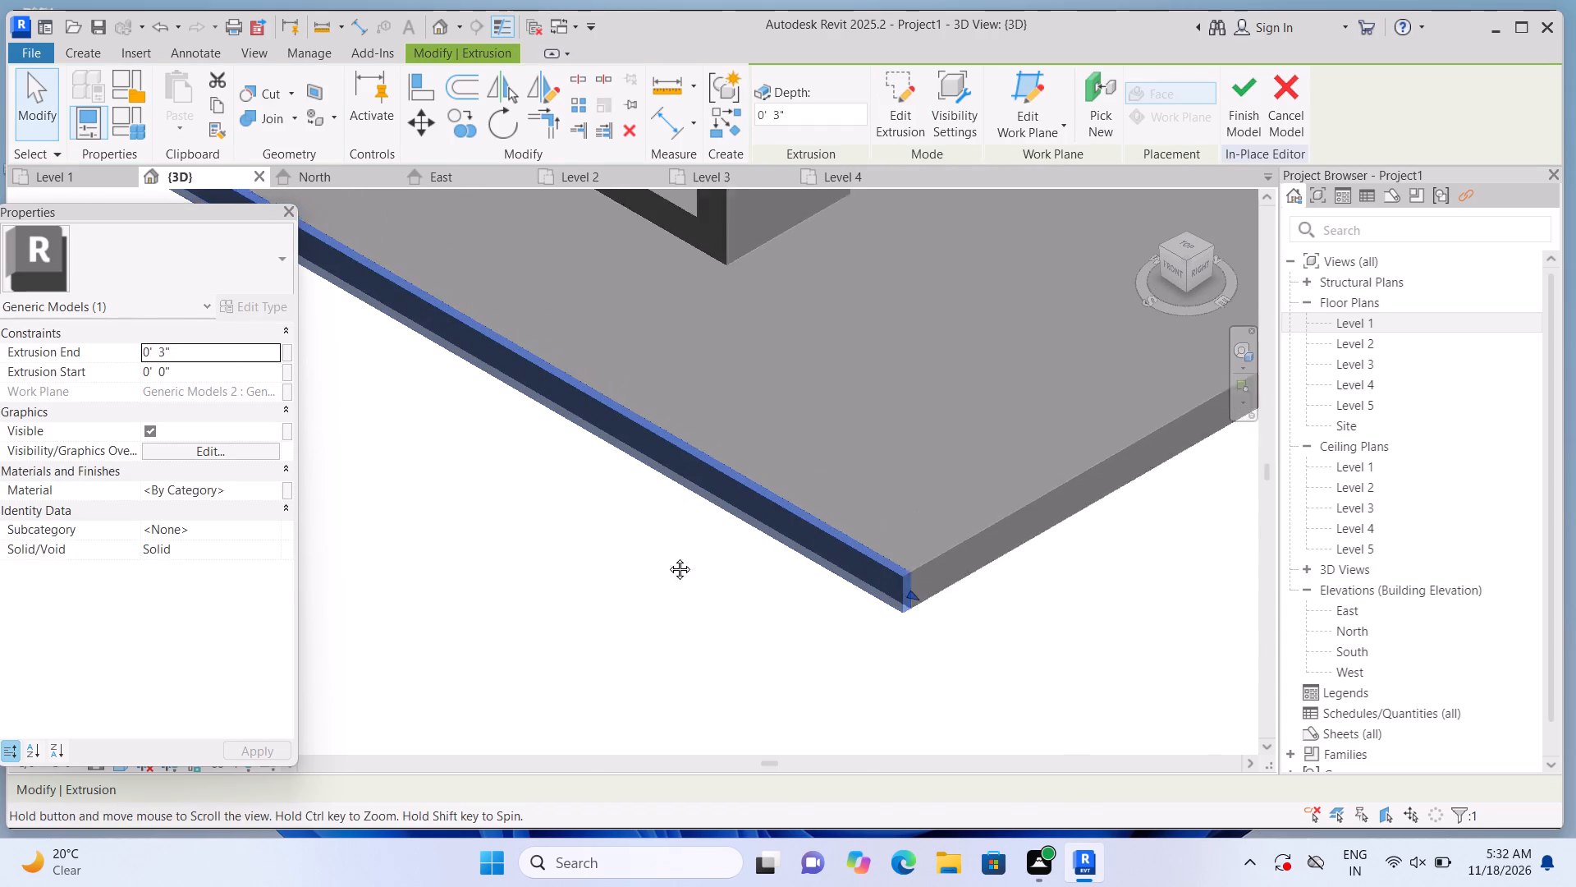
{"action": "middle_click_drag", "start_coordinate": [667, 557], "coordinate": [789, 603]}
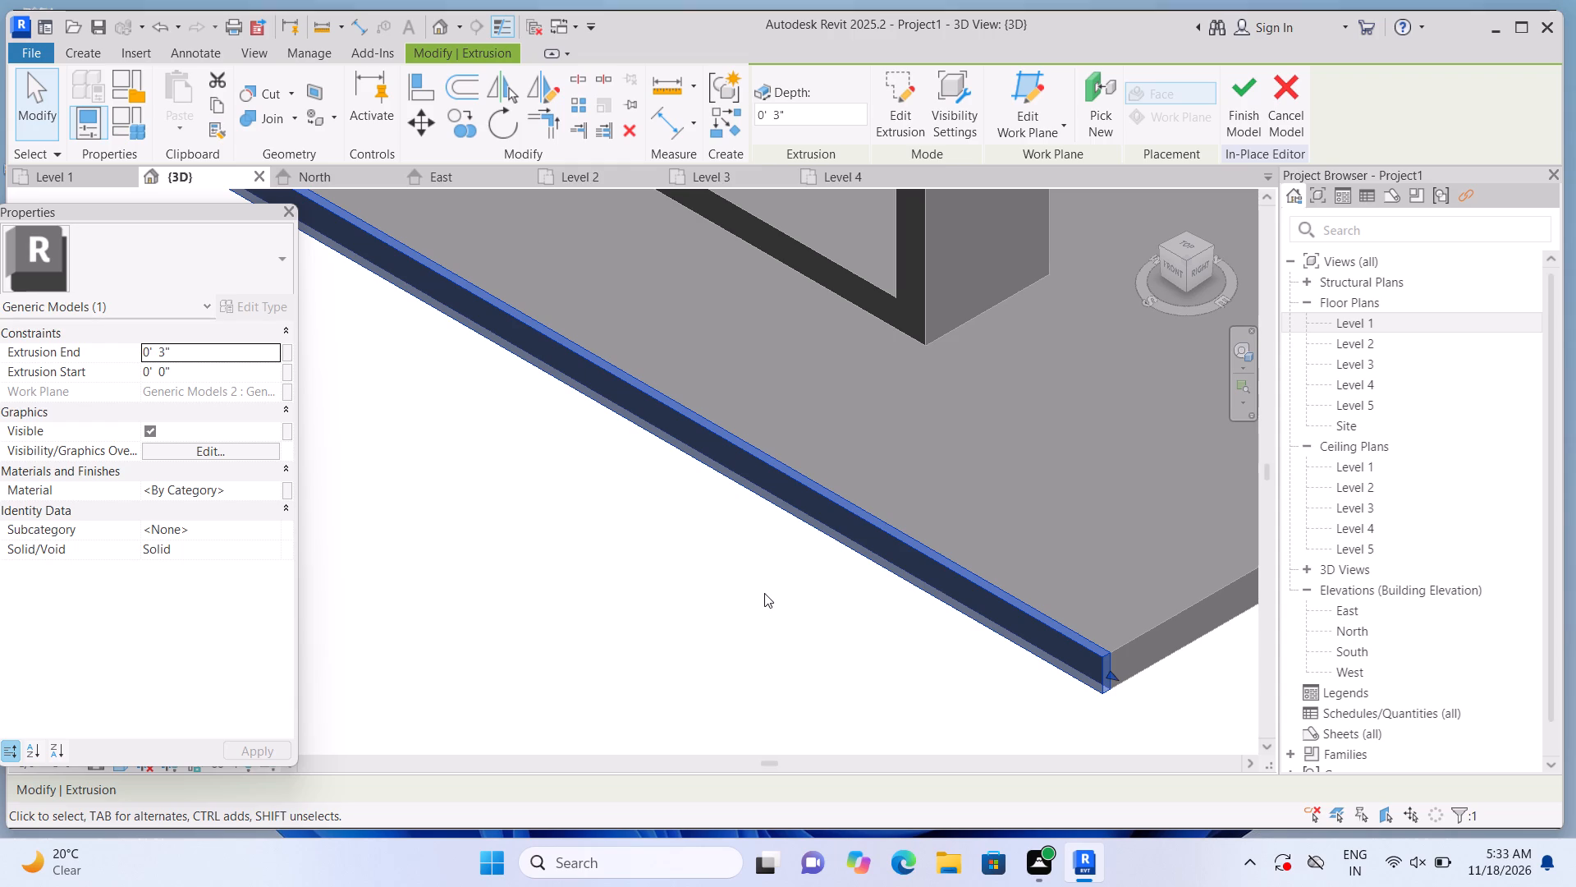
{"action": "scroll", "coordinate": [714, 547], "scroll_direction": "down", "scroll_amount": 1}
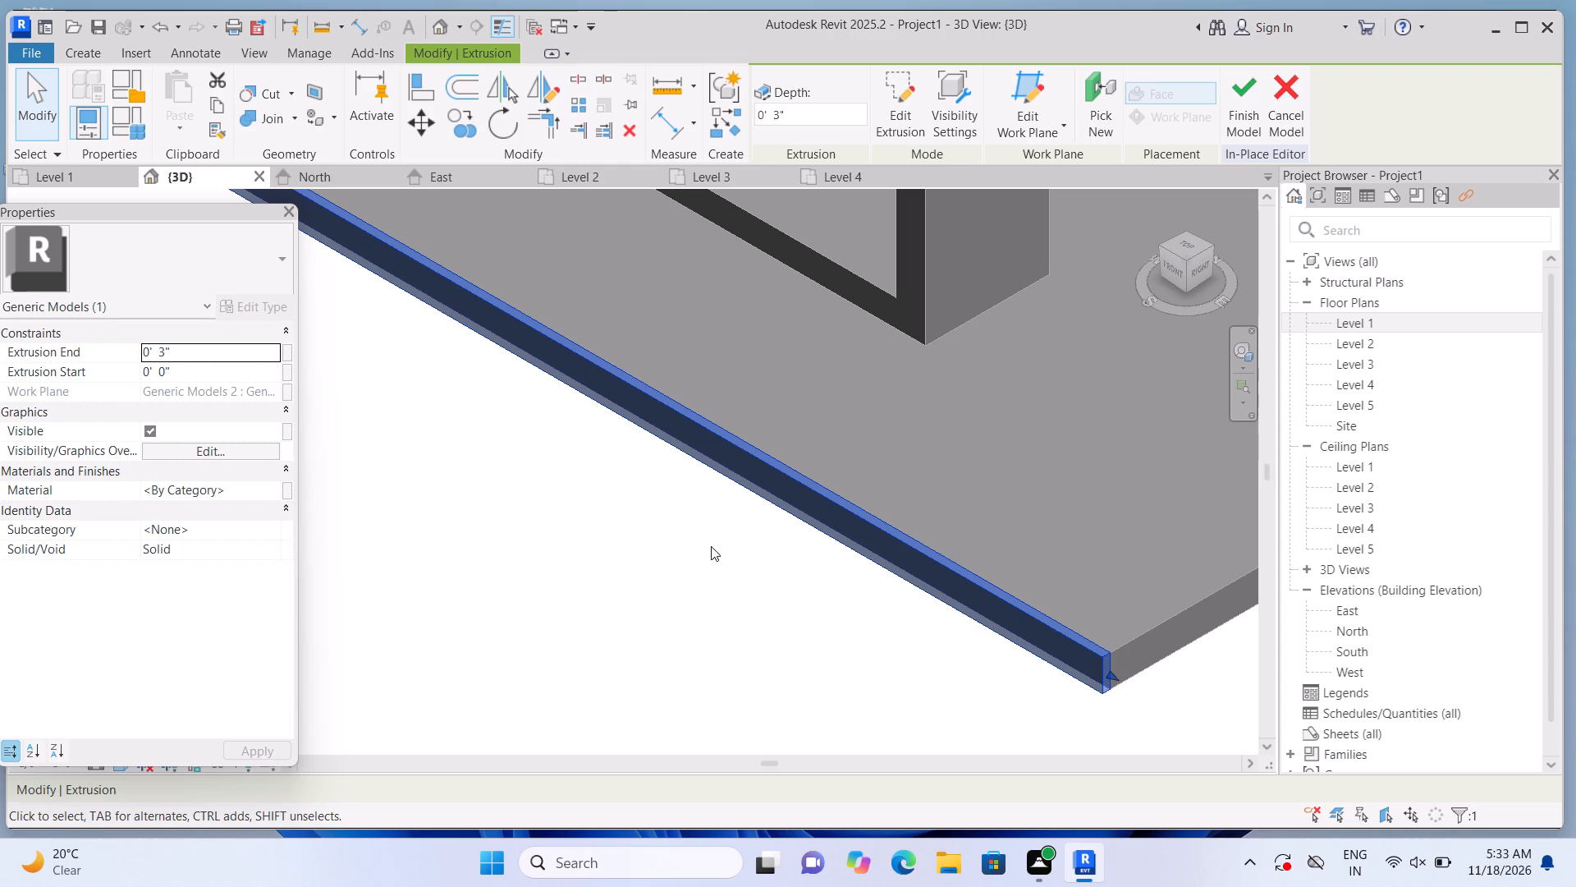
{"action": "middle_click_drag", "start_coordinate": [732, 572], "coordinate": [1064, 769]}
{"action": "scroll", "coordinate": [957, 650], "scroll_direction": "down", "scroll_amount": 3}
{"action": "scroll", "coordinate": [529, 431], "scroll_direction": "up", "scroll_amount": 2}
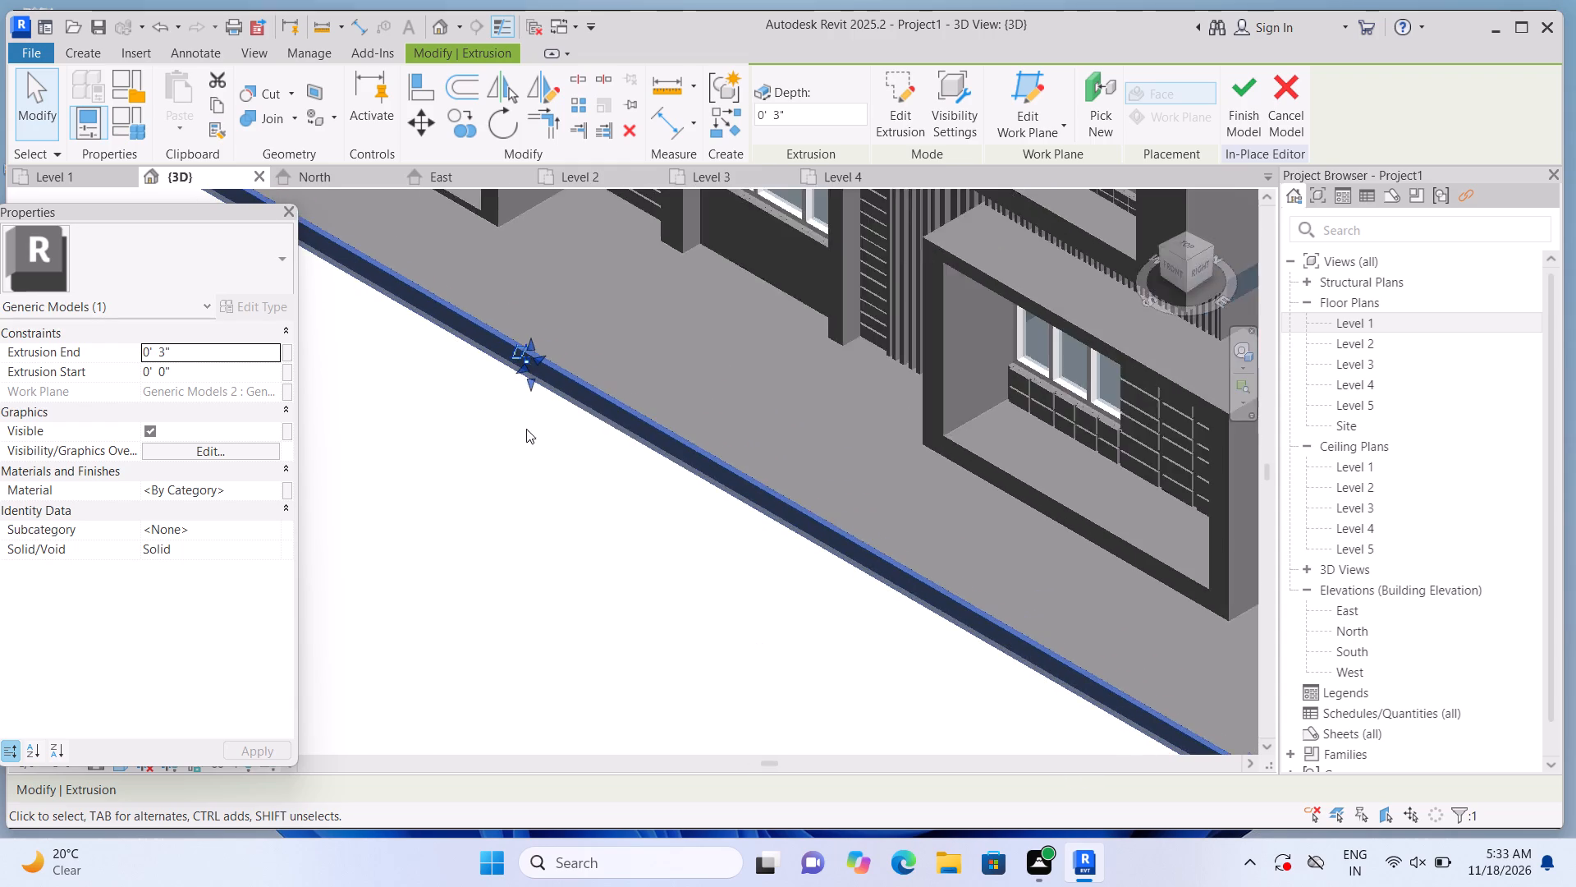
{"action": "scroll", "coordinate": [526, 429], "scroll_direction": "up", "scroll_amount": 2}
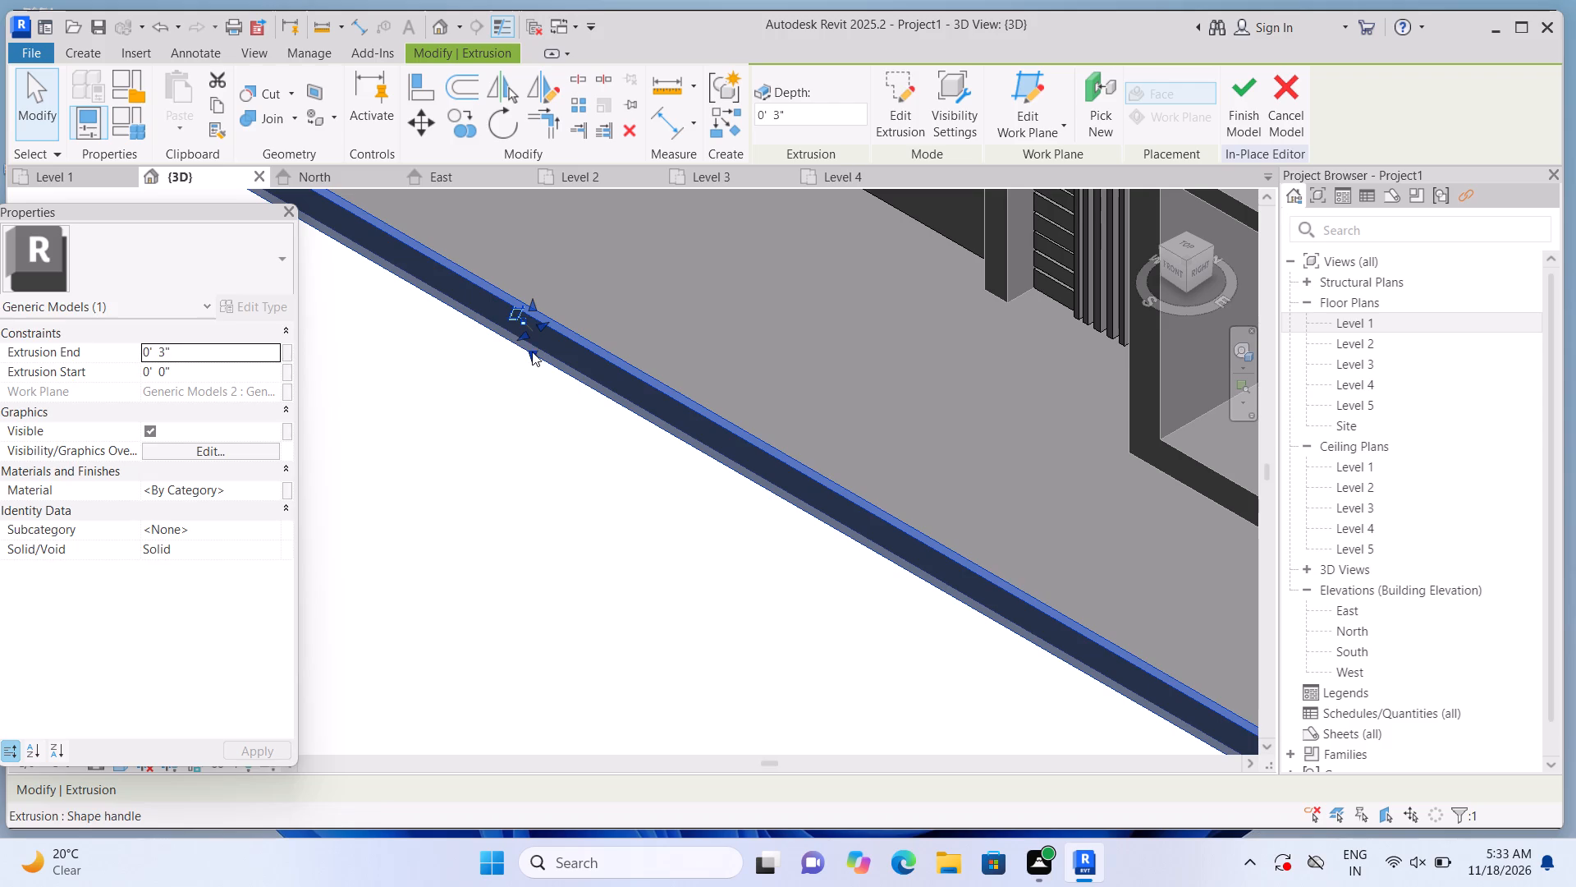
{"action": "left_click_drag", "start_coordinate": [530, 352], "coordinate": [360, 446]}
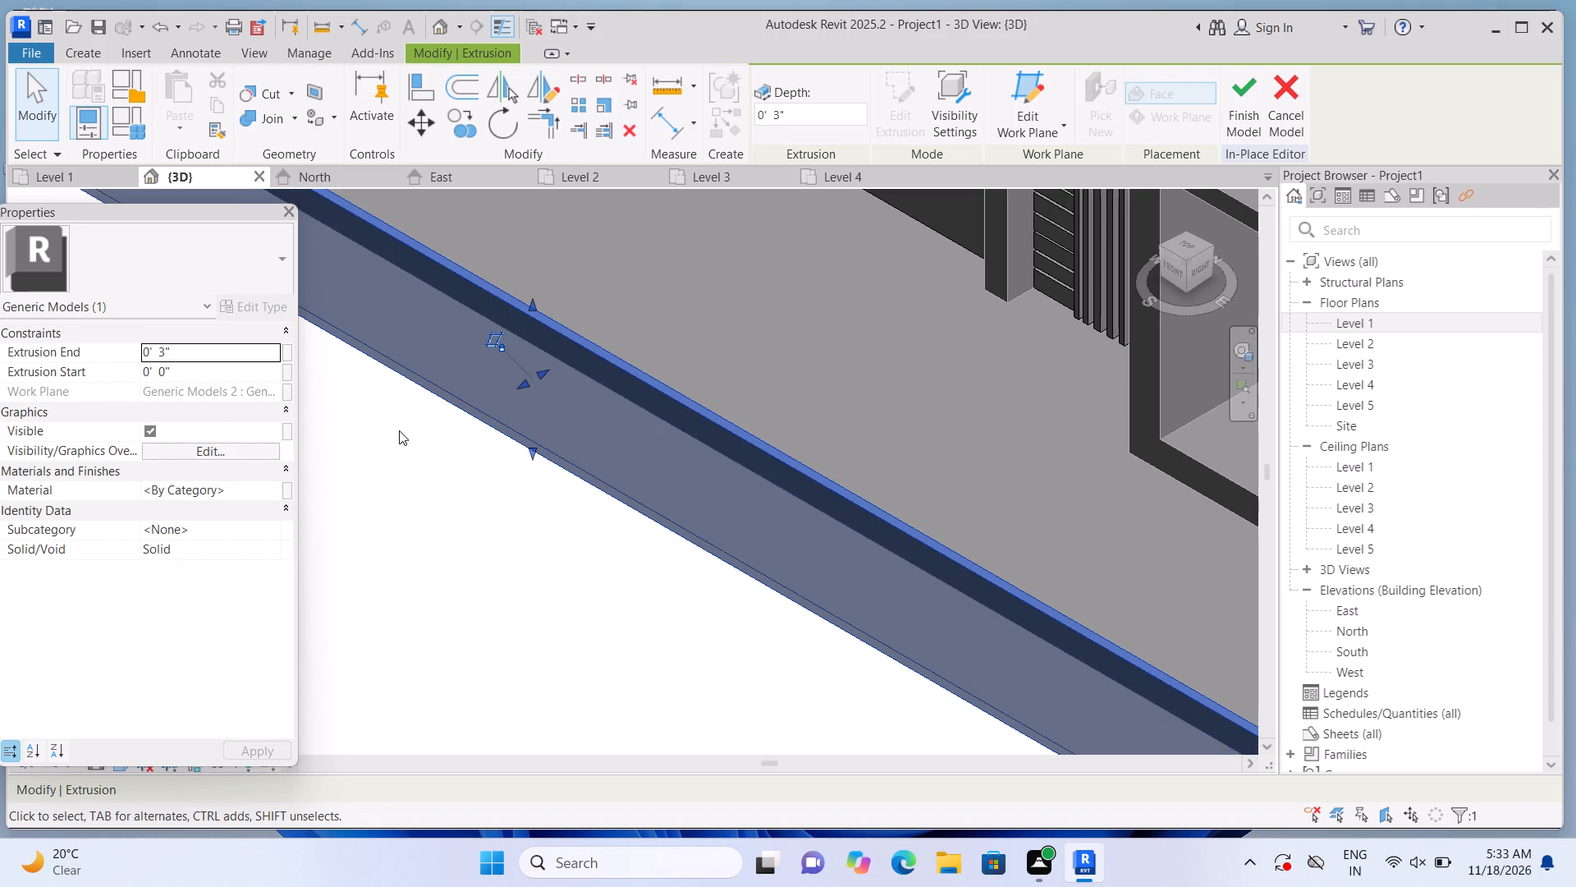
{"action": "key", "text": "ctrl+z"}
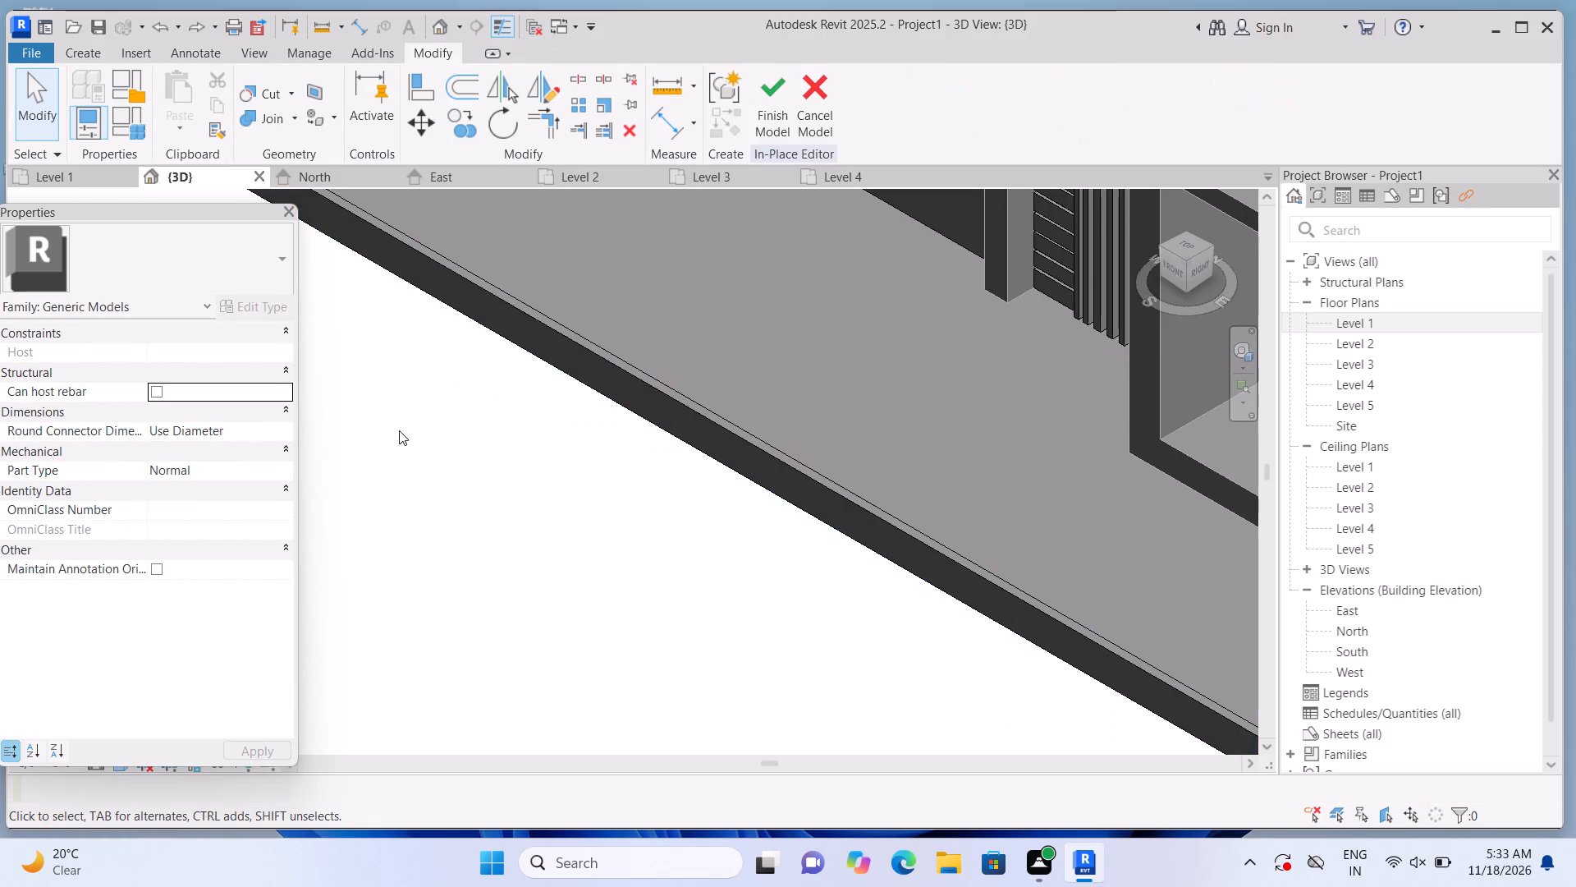
Stretch the slab-edge extrusion's front face outward from the house to a depth of about 4' 3".
{"action": "left_click", "coordinate": [767, 479]}
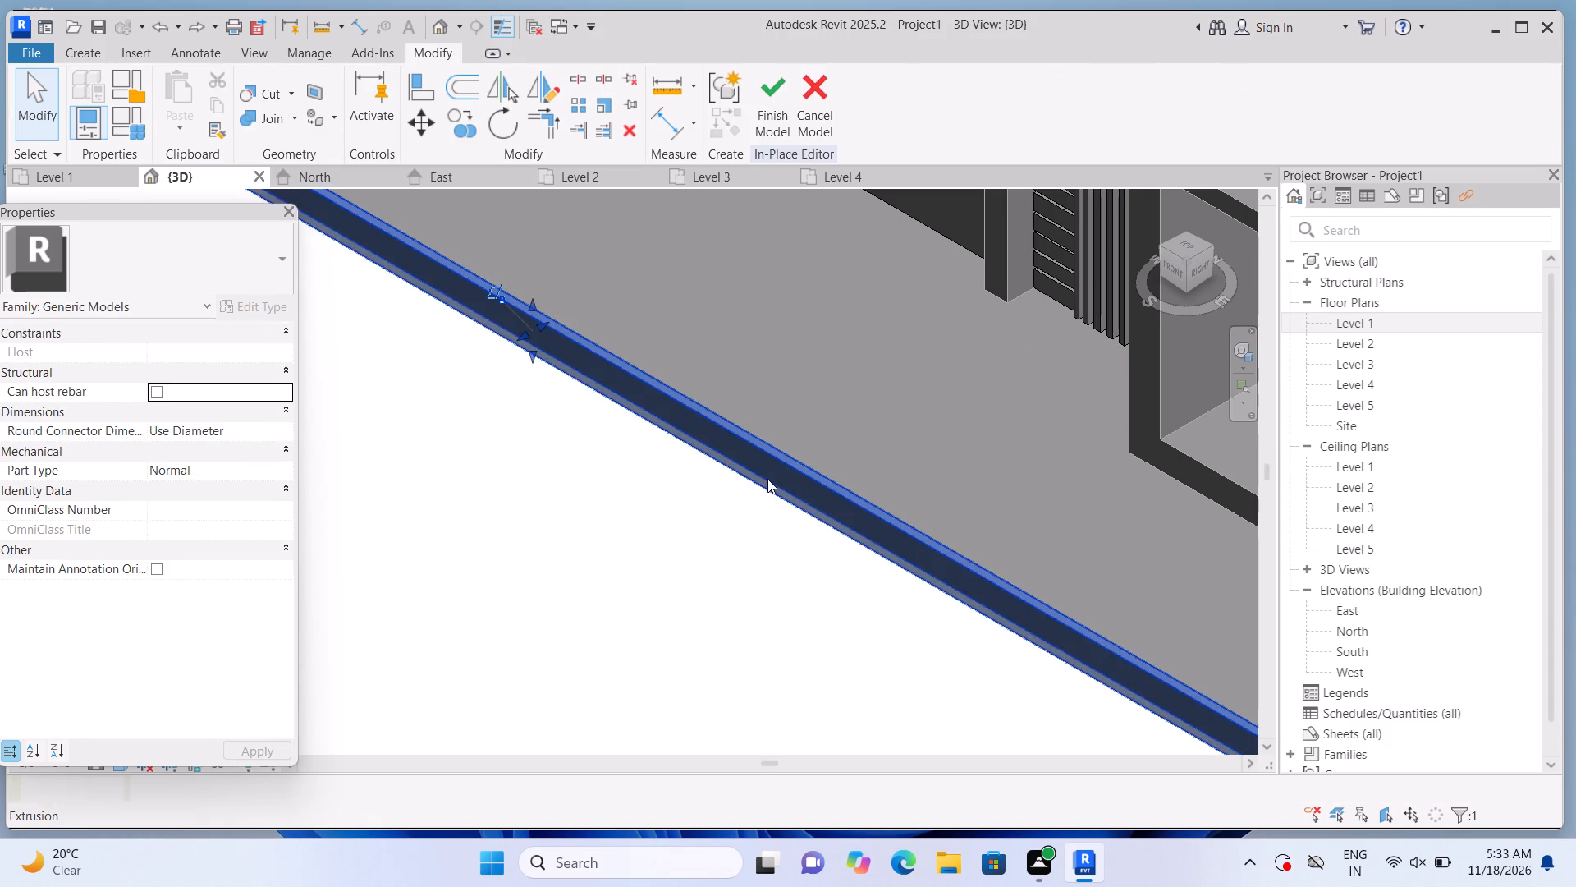
{"action": "scroll", "coordinate": [833, 519], "scroll_direction": "down", "scroll_amount": 1}
{"action": "scroll", "coordinate": [384, 117], "scroll_direction": "up", "scroll_amount": 1}
{"action": "scroll", "coordinate": [525, 163], "scroll_direction": "up", "scroll_amount": 2}
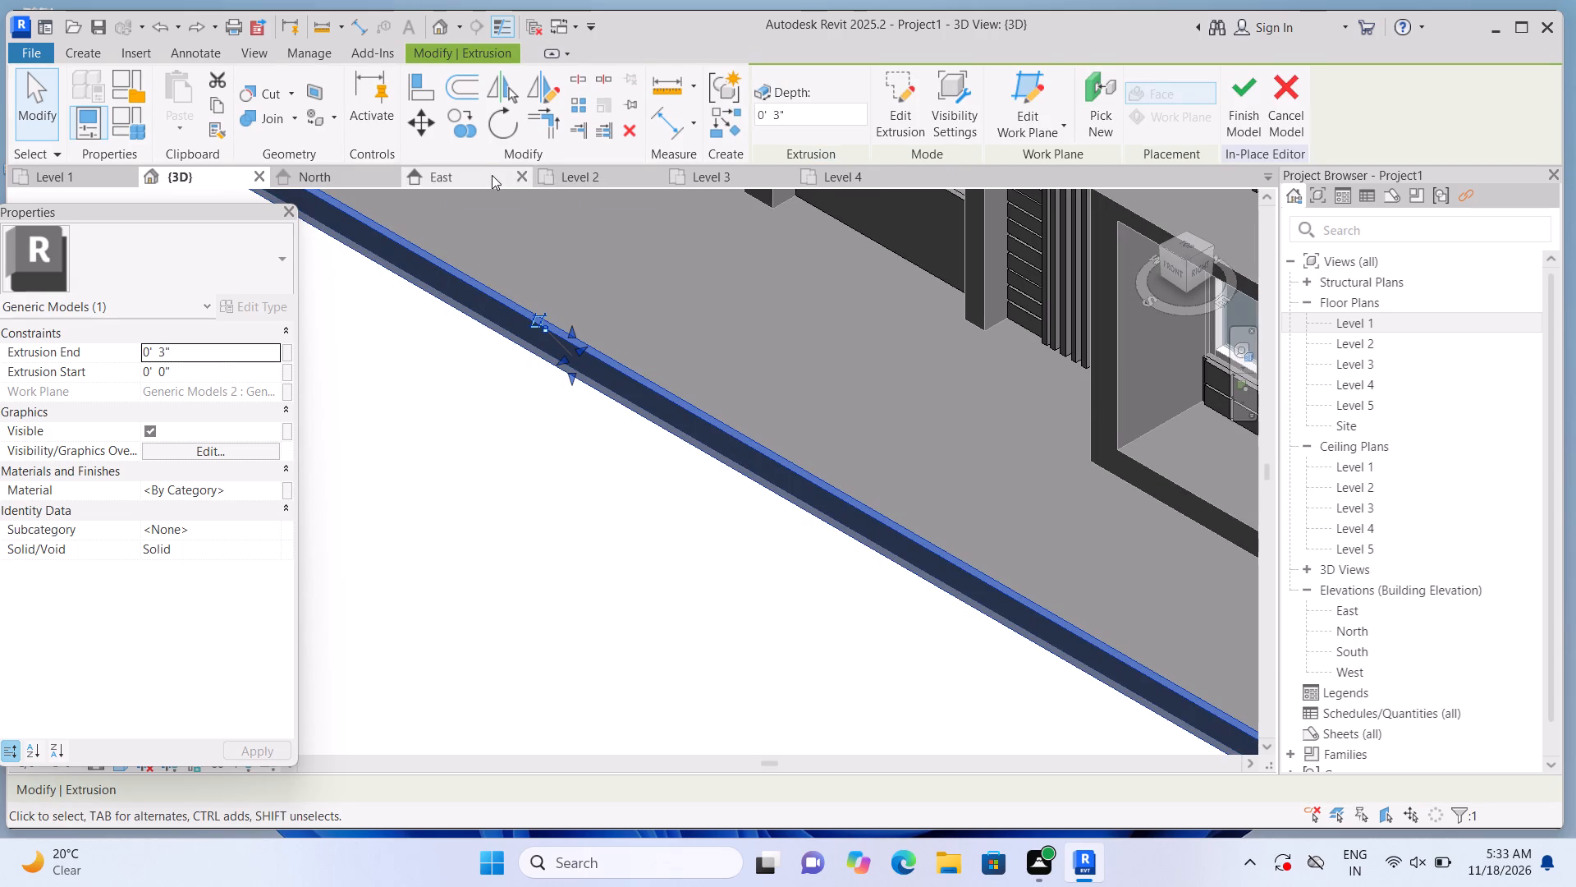
{"action": "scroll", "coordinate": [531, 306], "scroll_direction": "up", "scroll_amount": 4}
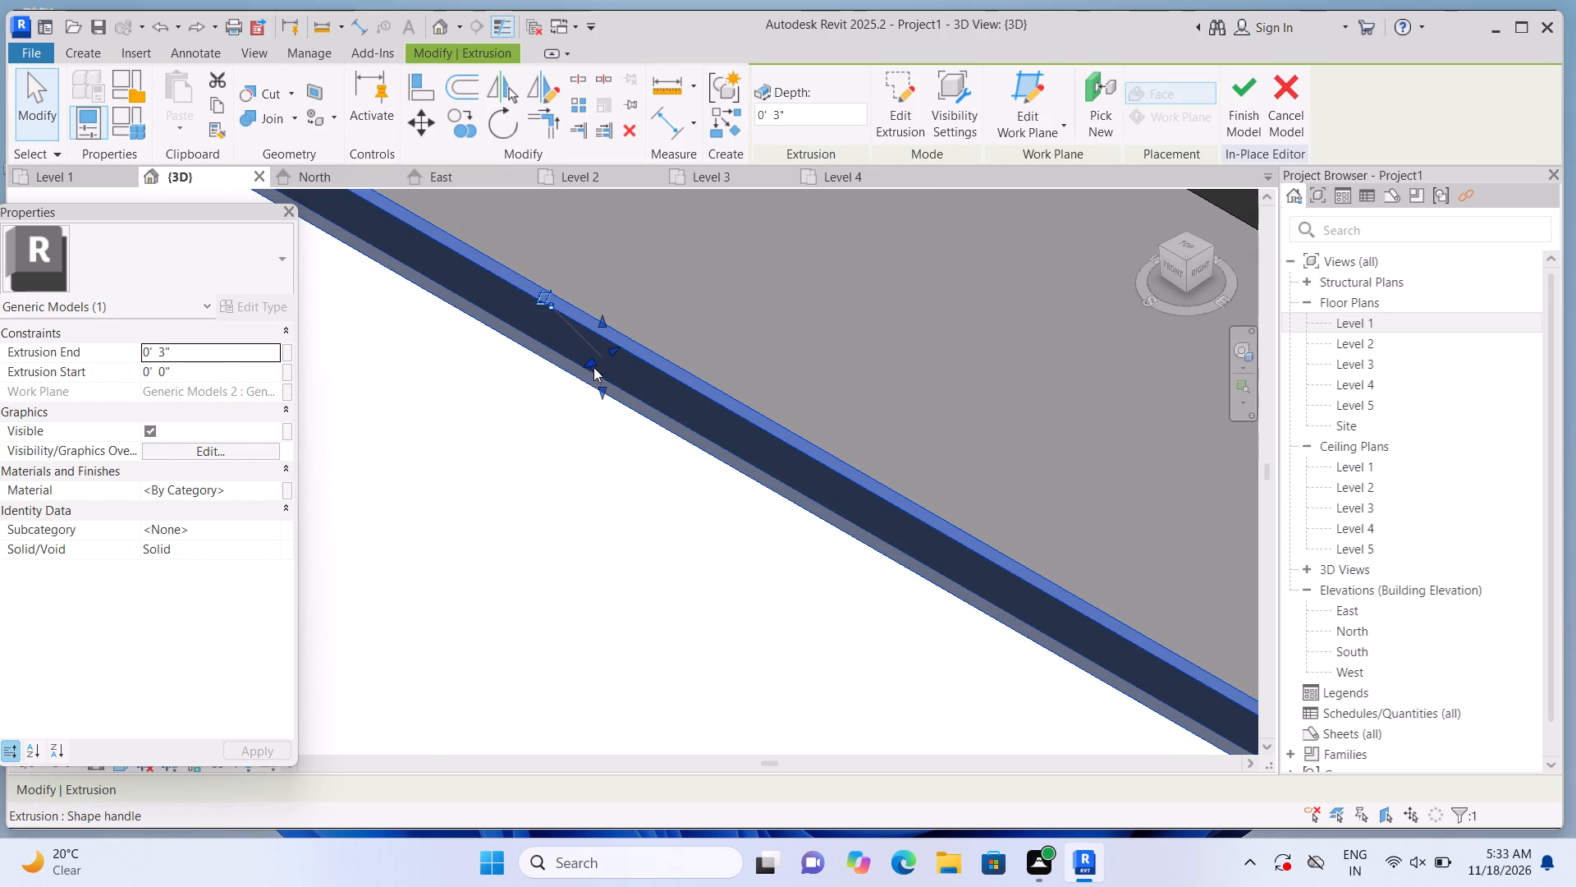
{"action": "left_click_drag", "start_coordinate": [591, 361], "coordinate": [385, 441]}
{"action": "scroll", "coordinate": [415, 417], "scroll_direction": "down", "scroll_amount": 4}
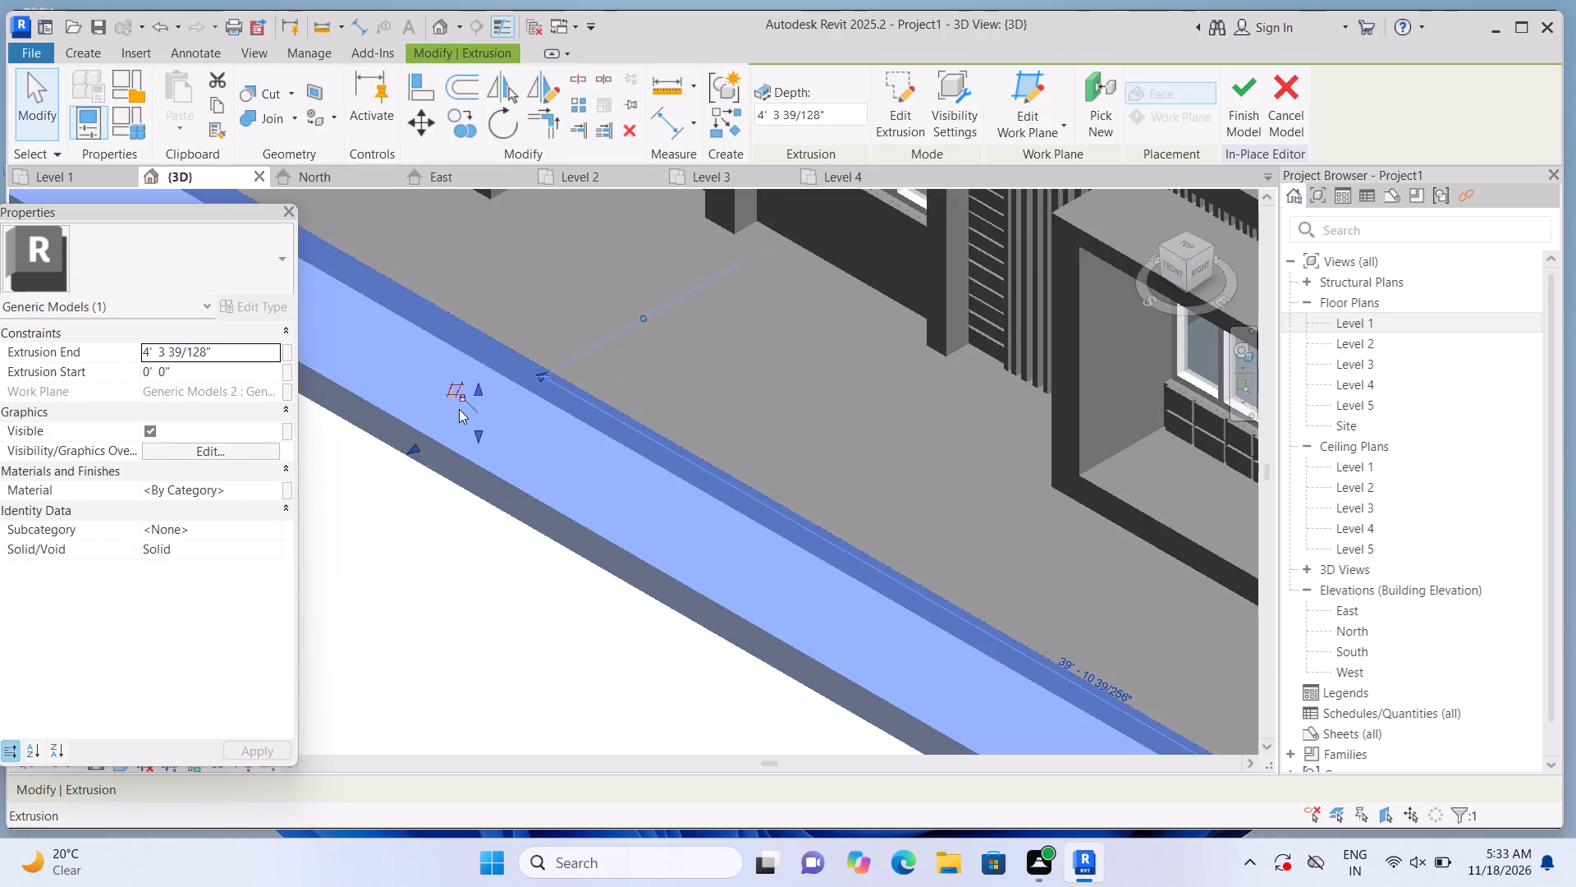
Stretch the slab-edge extrusion's front face farther outward from the house to a depth of about 41' 6".
{"action": "scroll", "coordinate": [459, 409], "scroll_direction": "down", "scroll_amount": 3}
{"action": "middle_click_drag", "start_coordinate": [397, 549], "coordinate": [770, 424]}
{"action": "scroll", "coordinate": [763, 434], "scroll_direction": "down", "scroll_amount": 3}
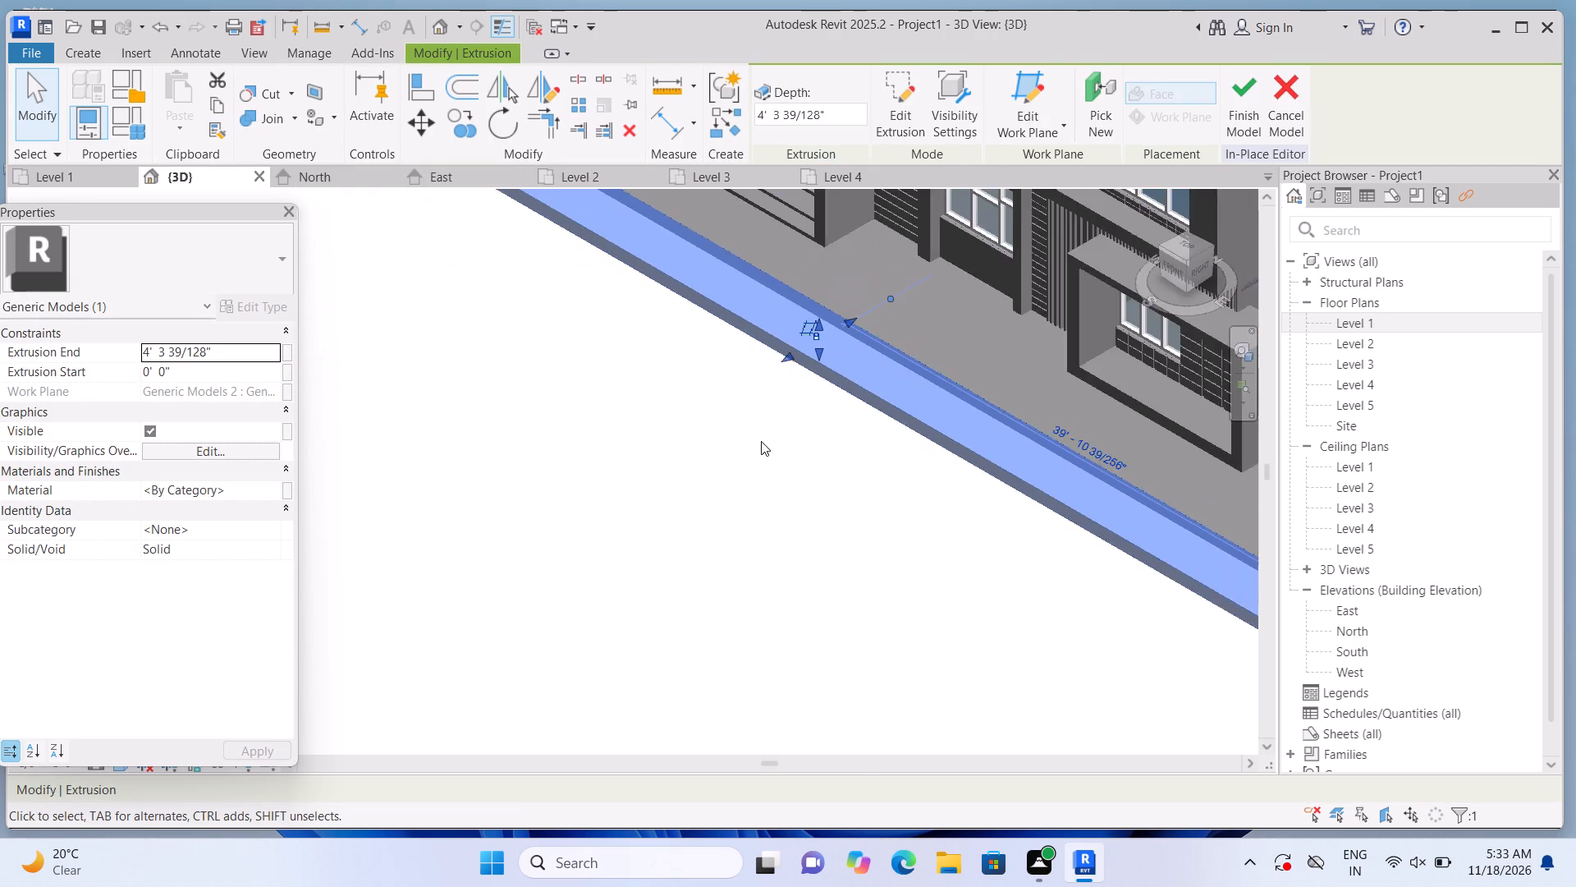
{"action": "scroll", "coordinate": [761, 441], "scroll_direction": "down", "scroll_amount": 4}
{"action": "scroll", "coordinate": [758, 432], "scroll_direction": "up", "scroll_amount": 3}
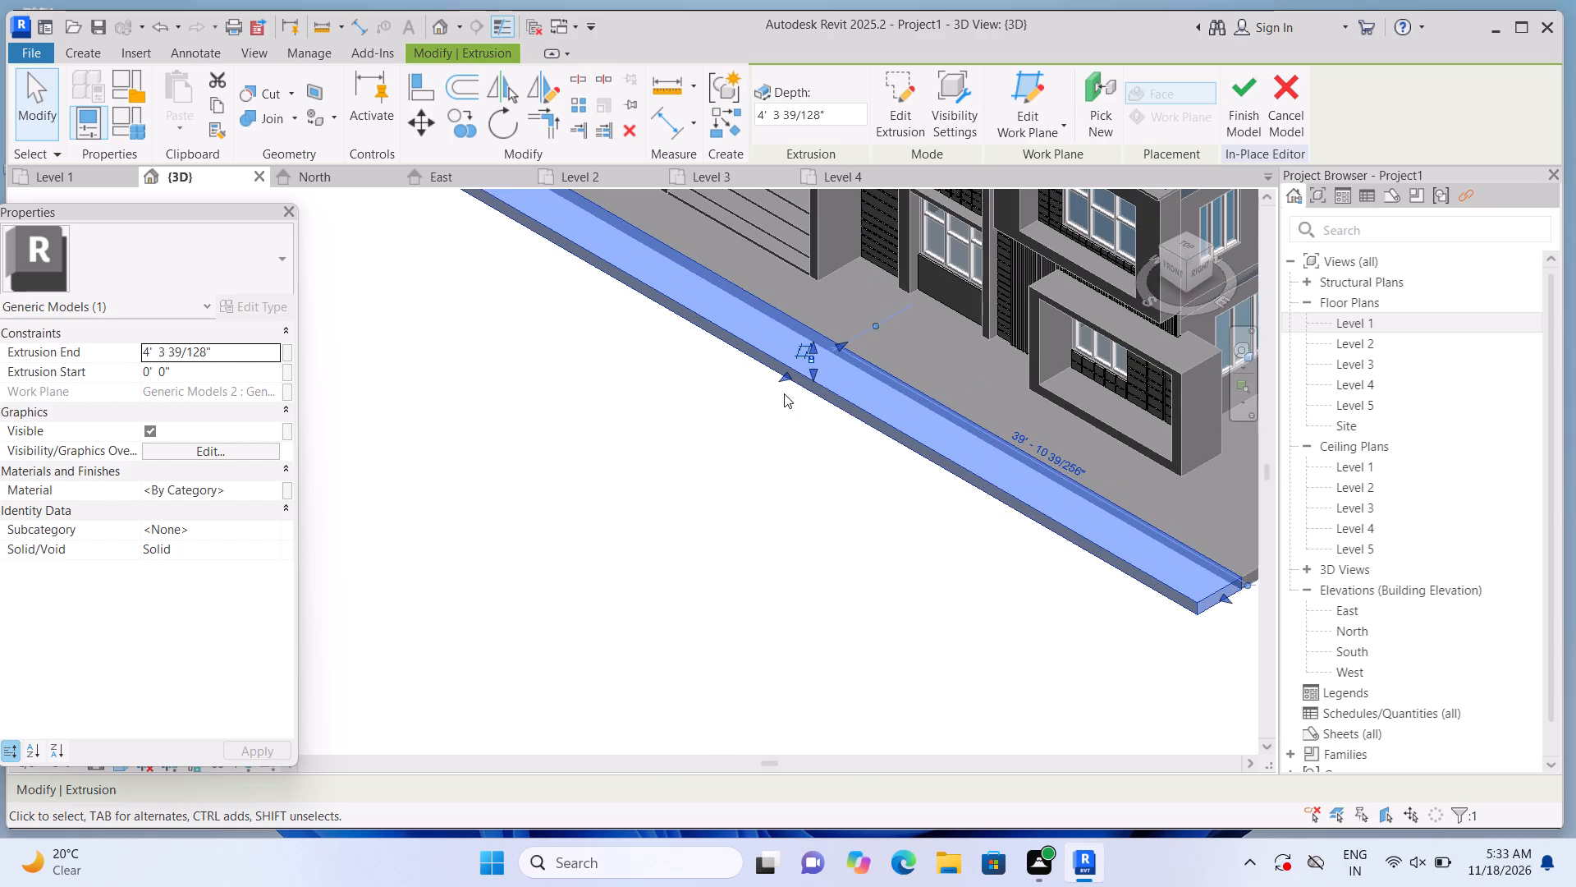
{"action": "left_click_drag", "start_coordinate": [780, 372], "coordinate": [611, 451]}
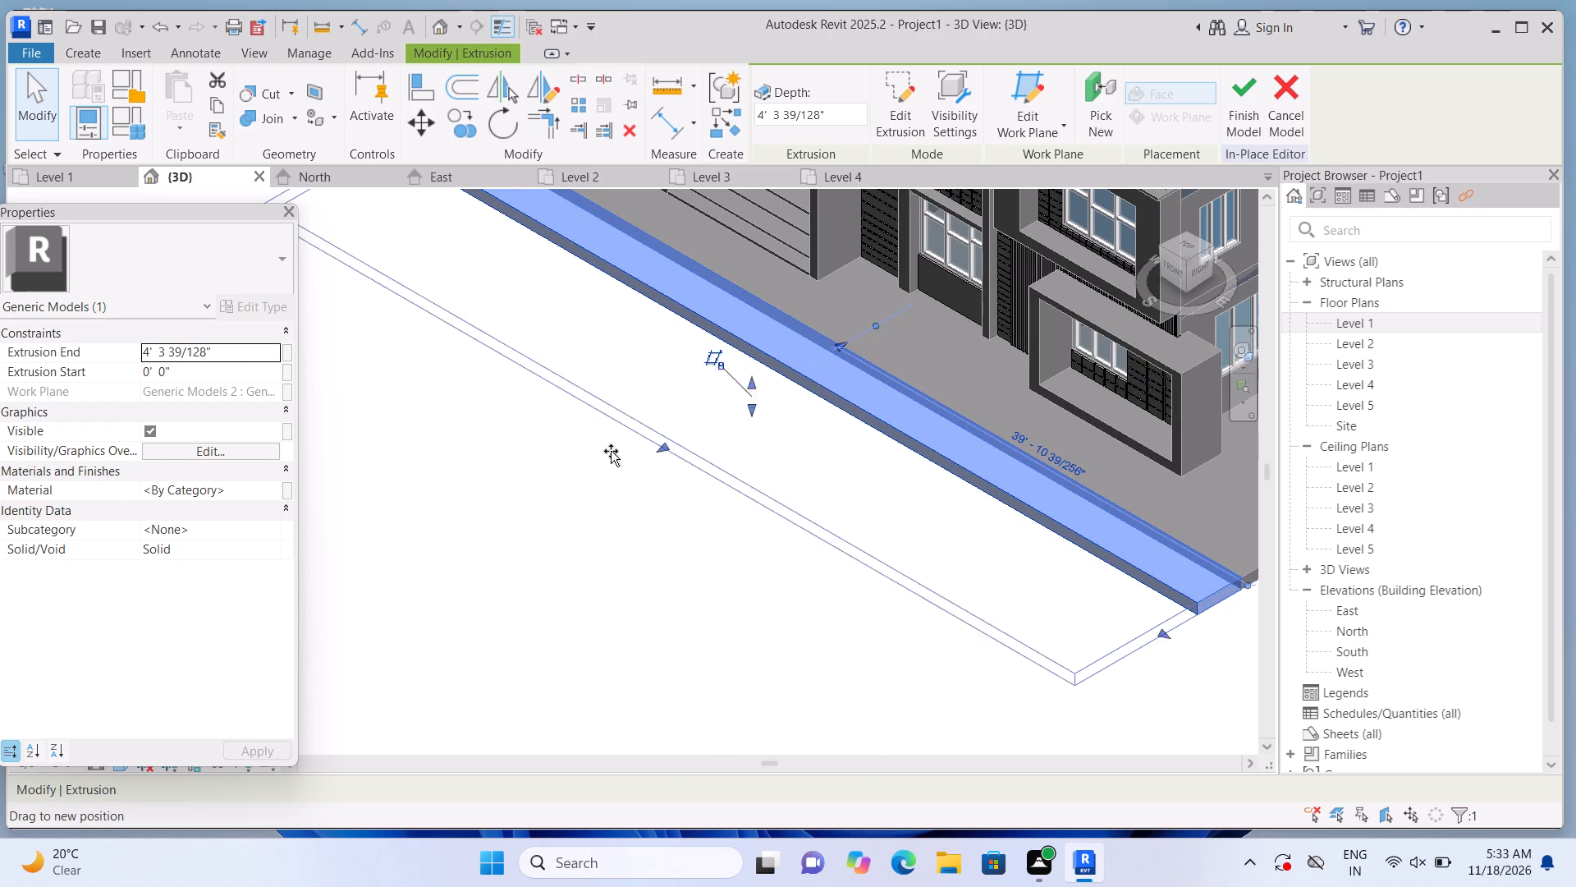
{"action": "left_click_drag", "start_coordinate": [611, 451], "coordinate": [353, 535]}
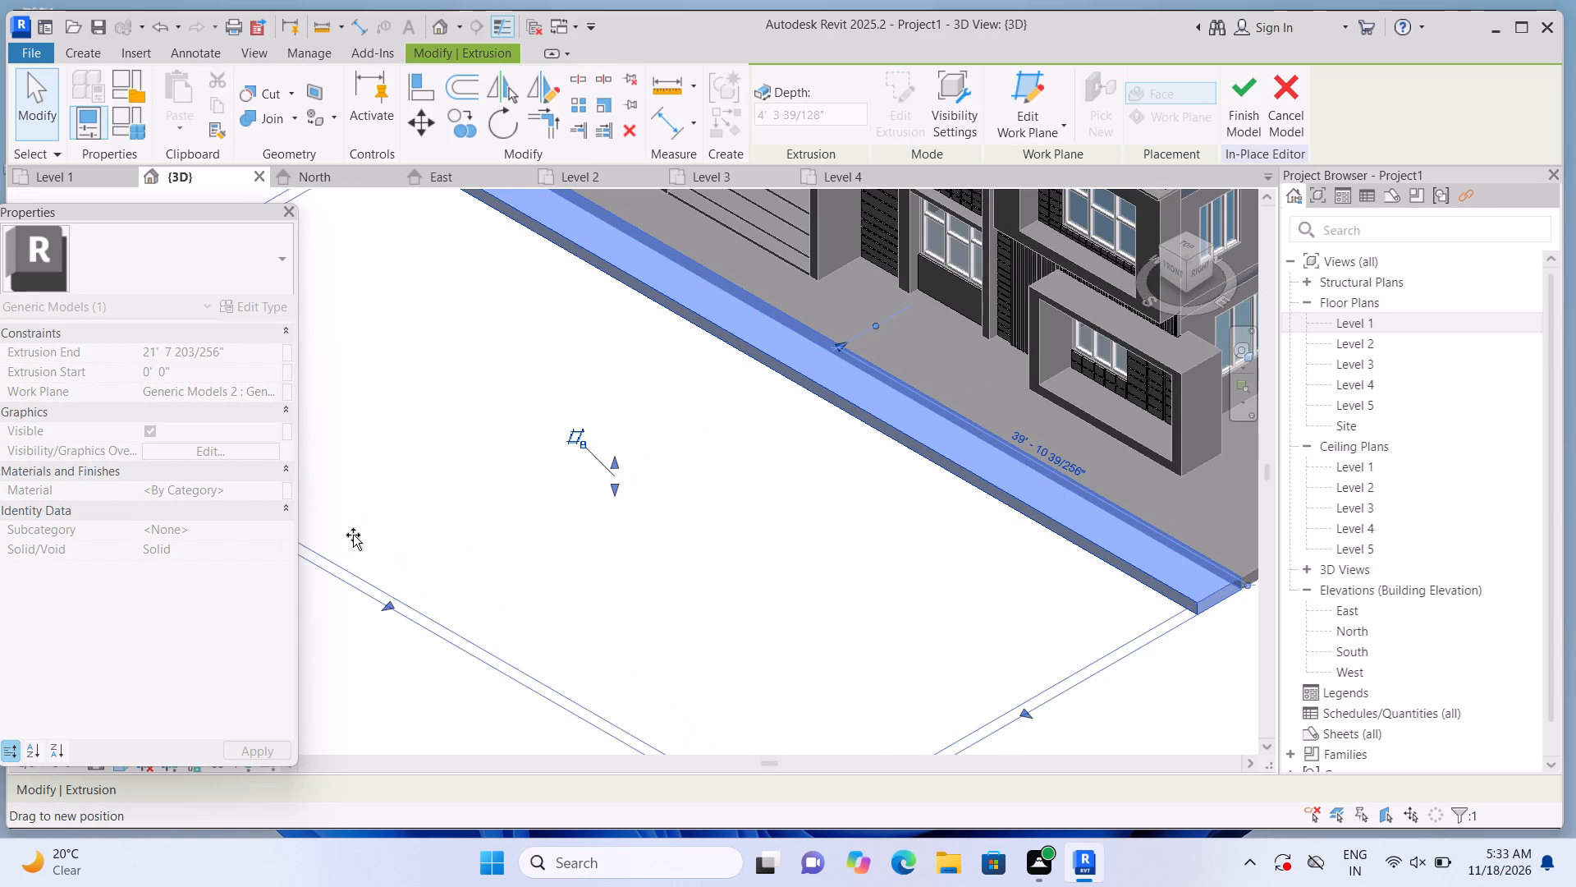
{"action": "left_click_drag", "start_coordinate": [353, 535], "coordinate": [369, 528]}
{"action": "scroll", "coordinate": [459, 478], "scroll_direction": "down", "scroll_amount": 2}
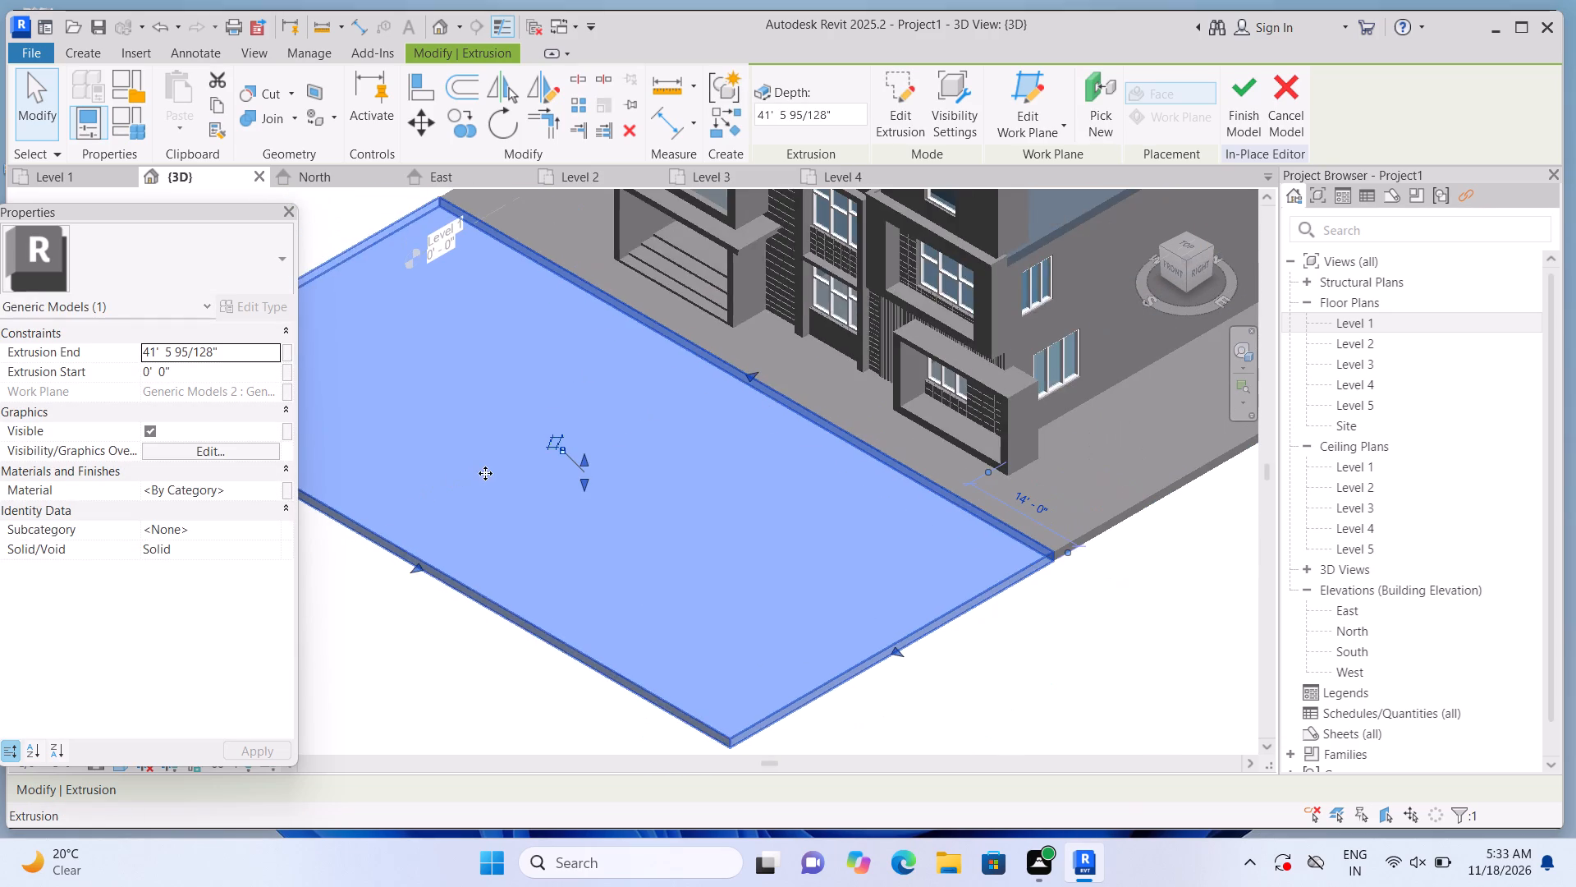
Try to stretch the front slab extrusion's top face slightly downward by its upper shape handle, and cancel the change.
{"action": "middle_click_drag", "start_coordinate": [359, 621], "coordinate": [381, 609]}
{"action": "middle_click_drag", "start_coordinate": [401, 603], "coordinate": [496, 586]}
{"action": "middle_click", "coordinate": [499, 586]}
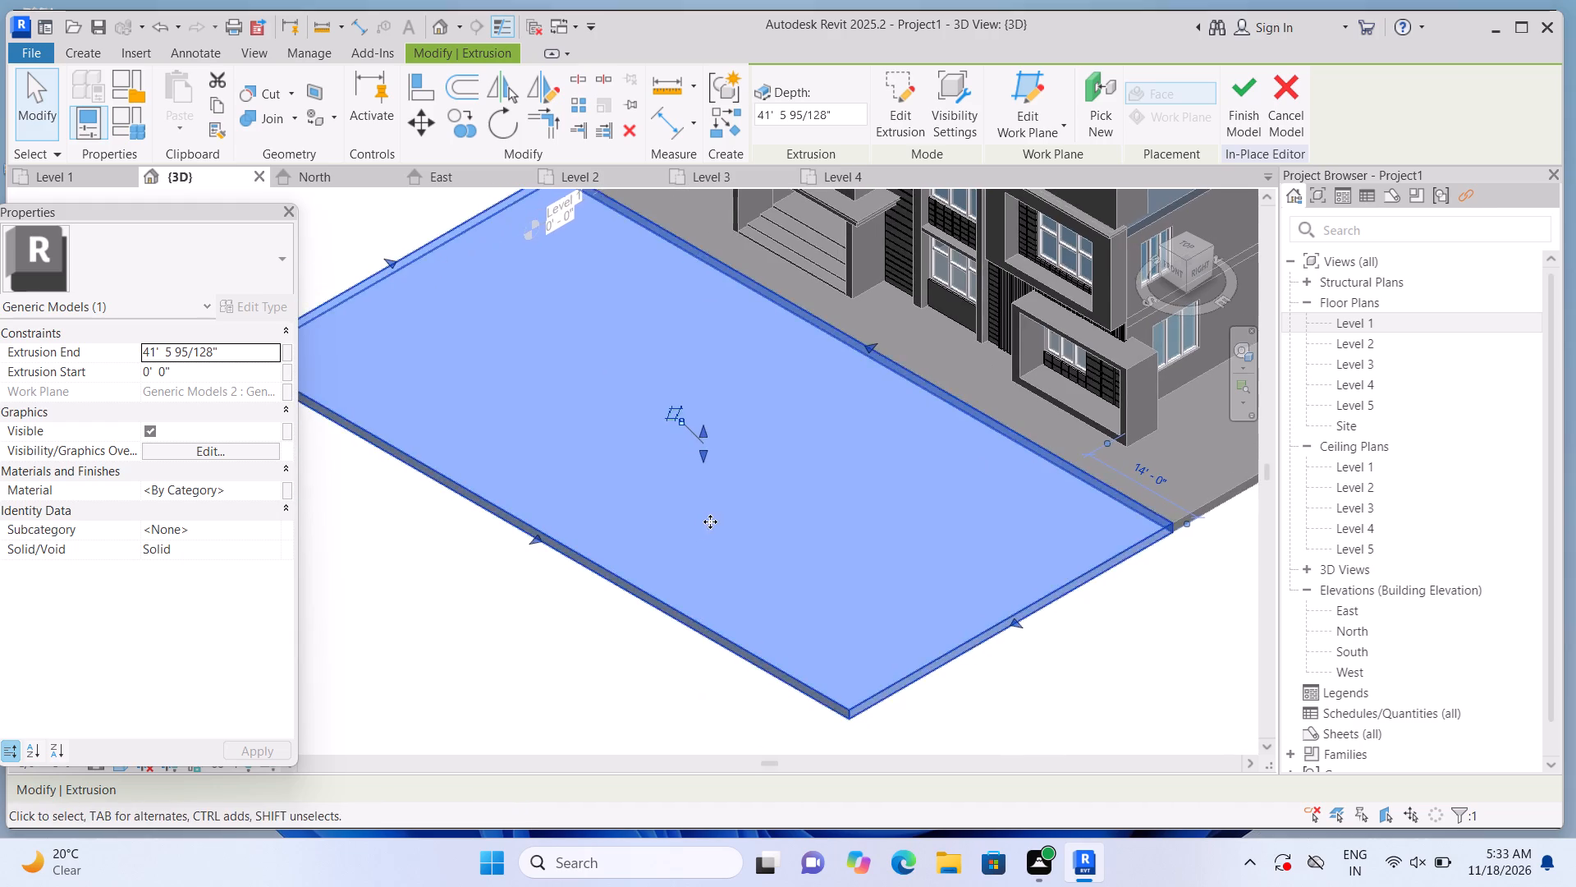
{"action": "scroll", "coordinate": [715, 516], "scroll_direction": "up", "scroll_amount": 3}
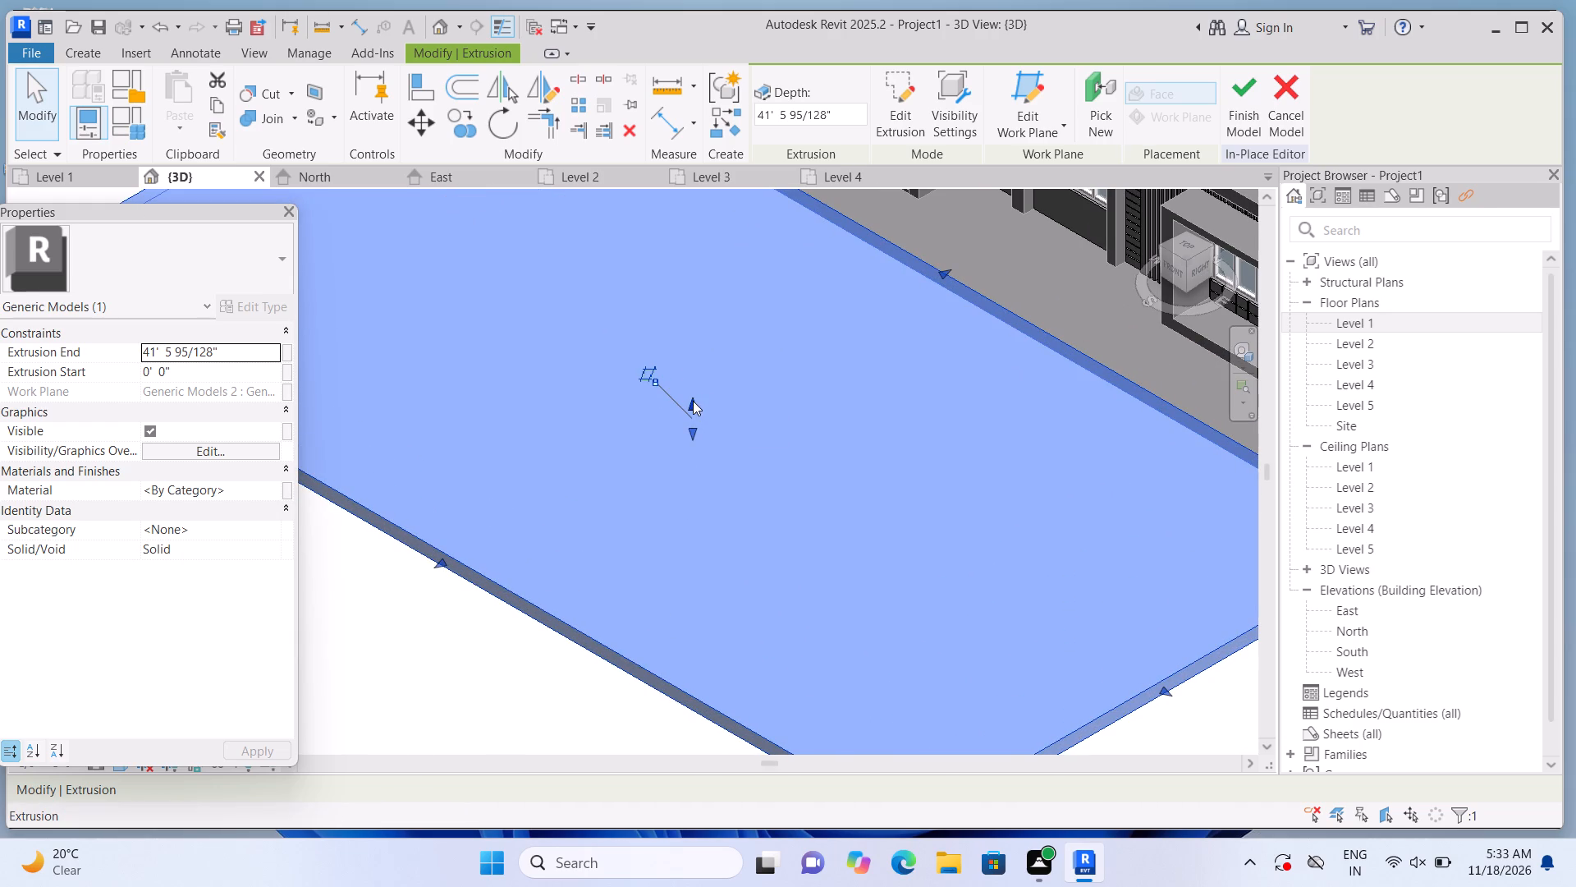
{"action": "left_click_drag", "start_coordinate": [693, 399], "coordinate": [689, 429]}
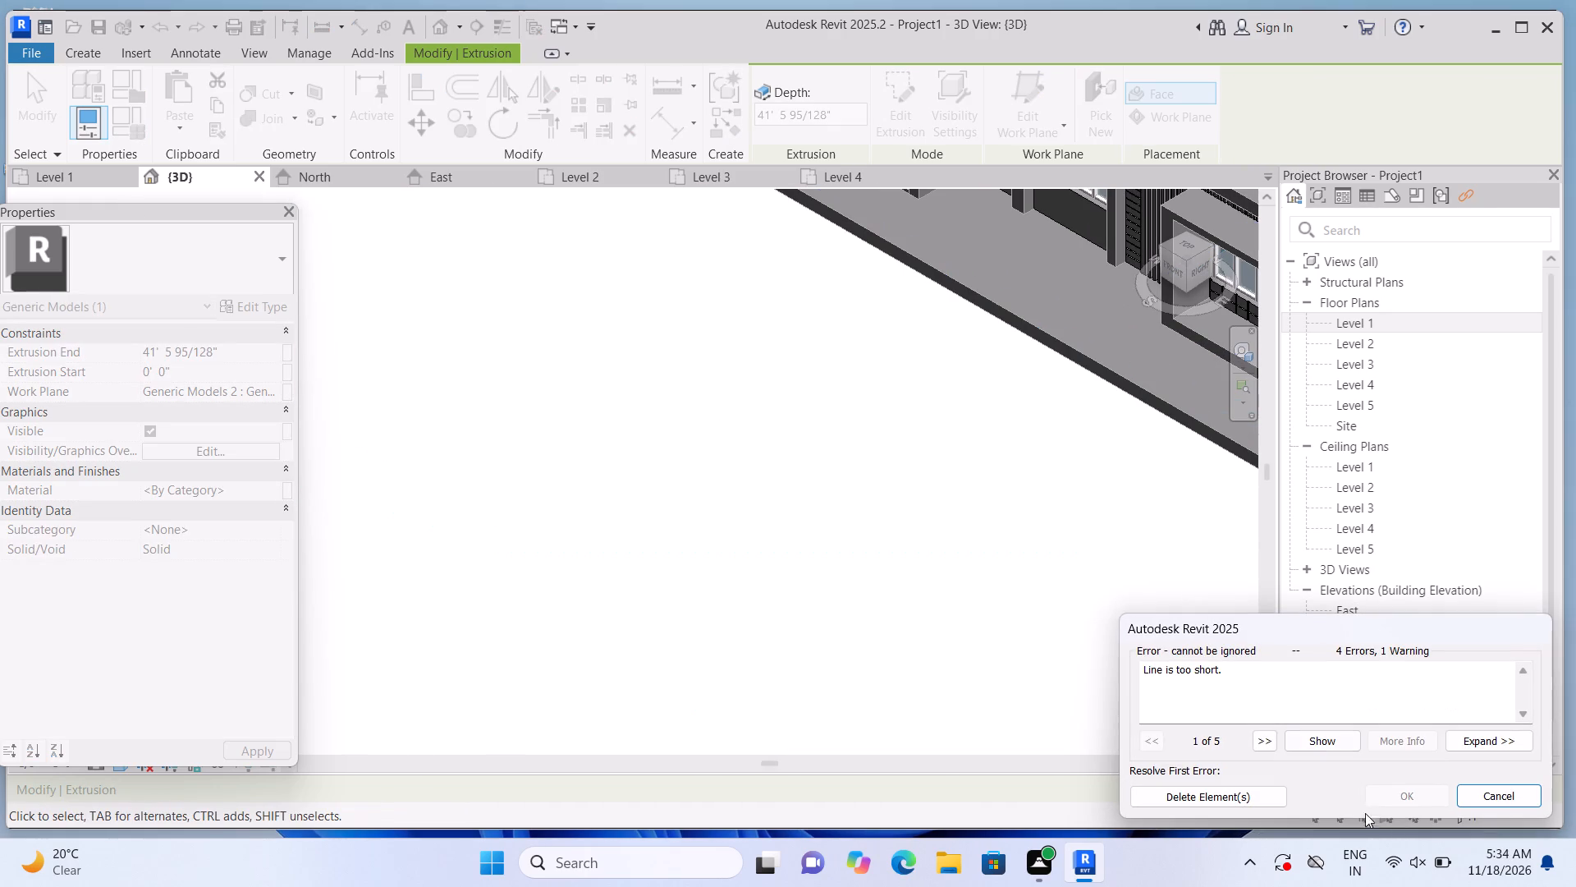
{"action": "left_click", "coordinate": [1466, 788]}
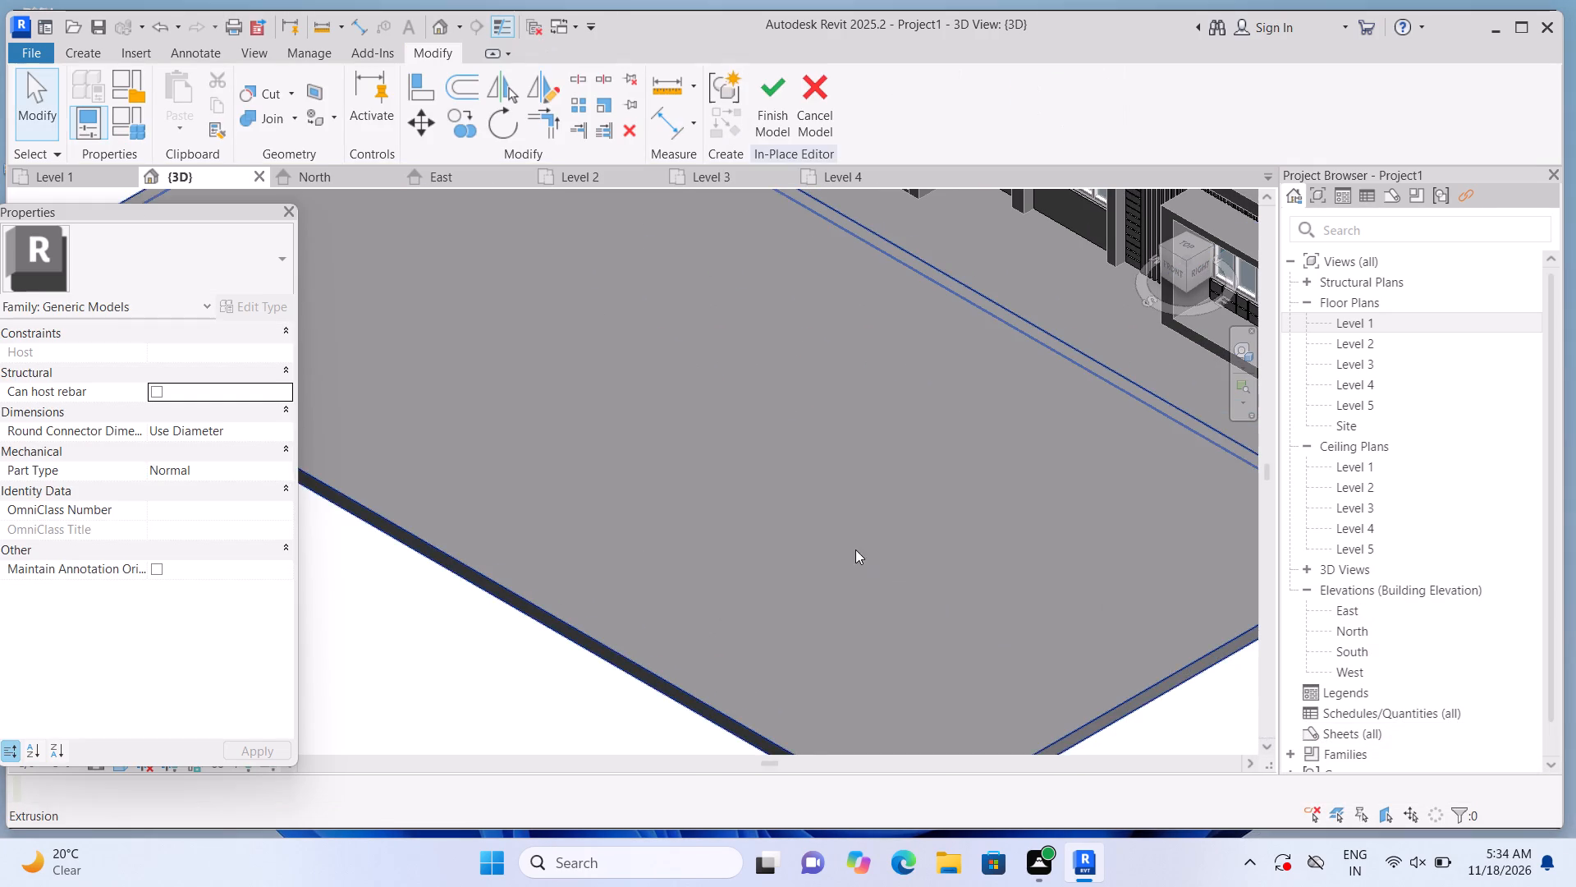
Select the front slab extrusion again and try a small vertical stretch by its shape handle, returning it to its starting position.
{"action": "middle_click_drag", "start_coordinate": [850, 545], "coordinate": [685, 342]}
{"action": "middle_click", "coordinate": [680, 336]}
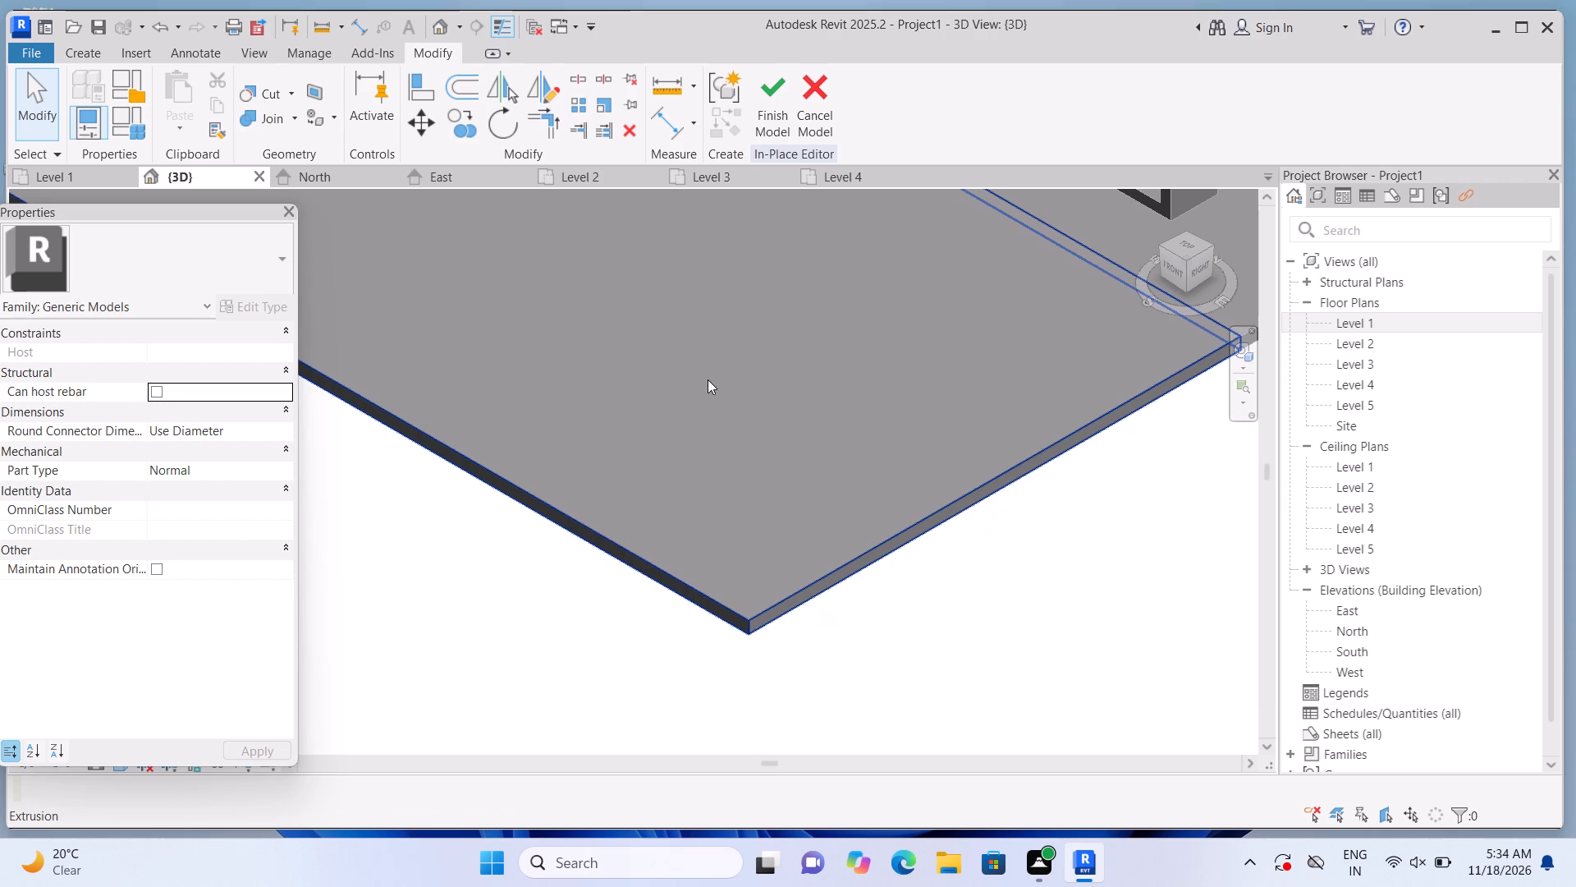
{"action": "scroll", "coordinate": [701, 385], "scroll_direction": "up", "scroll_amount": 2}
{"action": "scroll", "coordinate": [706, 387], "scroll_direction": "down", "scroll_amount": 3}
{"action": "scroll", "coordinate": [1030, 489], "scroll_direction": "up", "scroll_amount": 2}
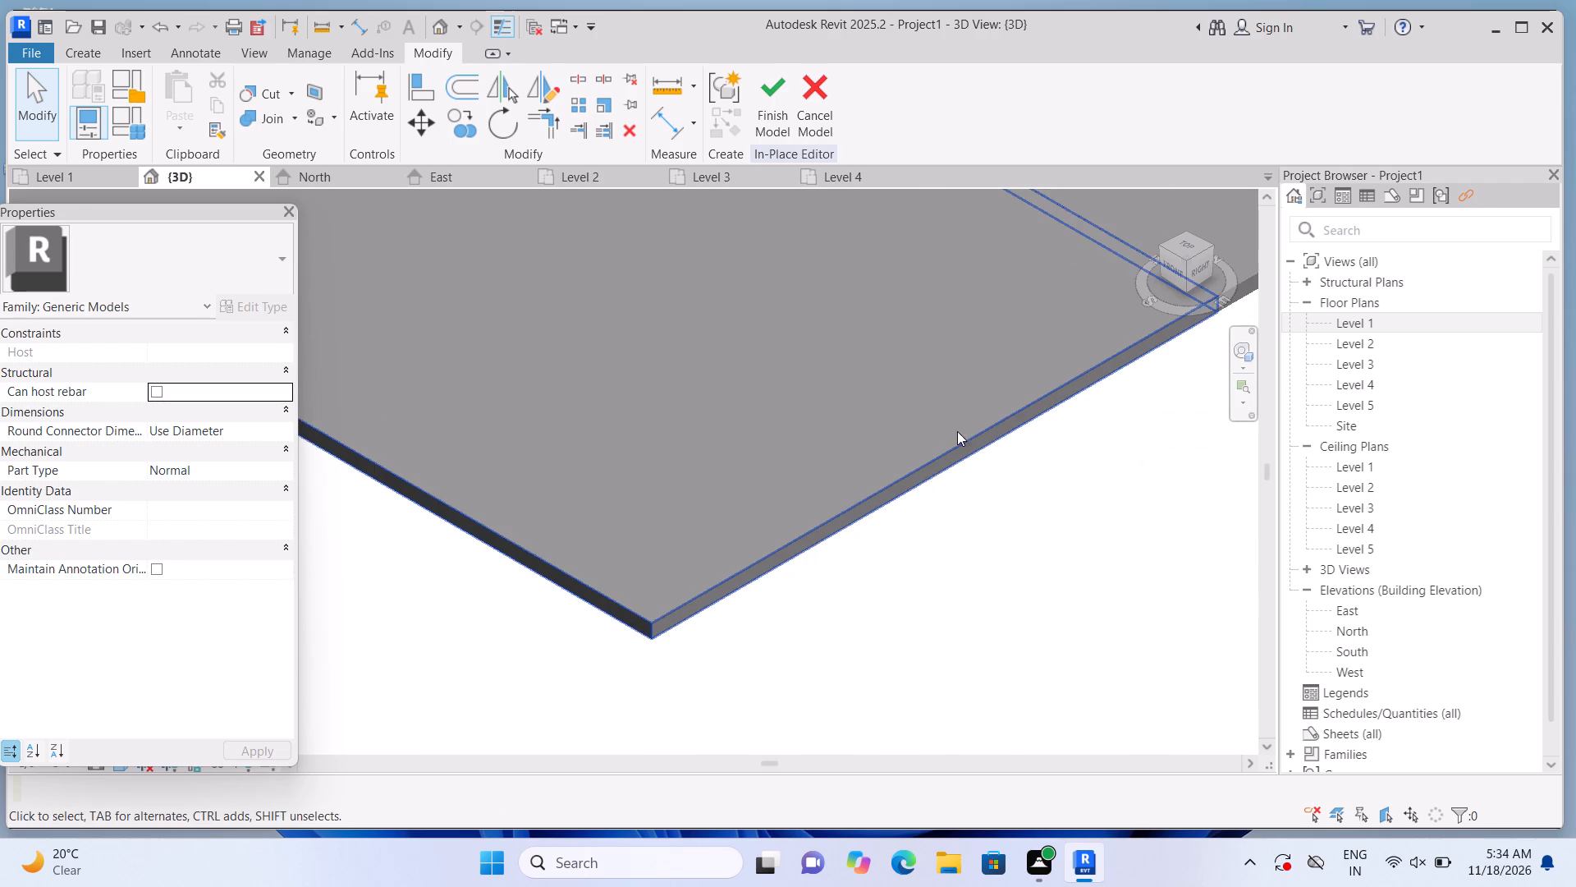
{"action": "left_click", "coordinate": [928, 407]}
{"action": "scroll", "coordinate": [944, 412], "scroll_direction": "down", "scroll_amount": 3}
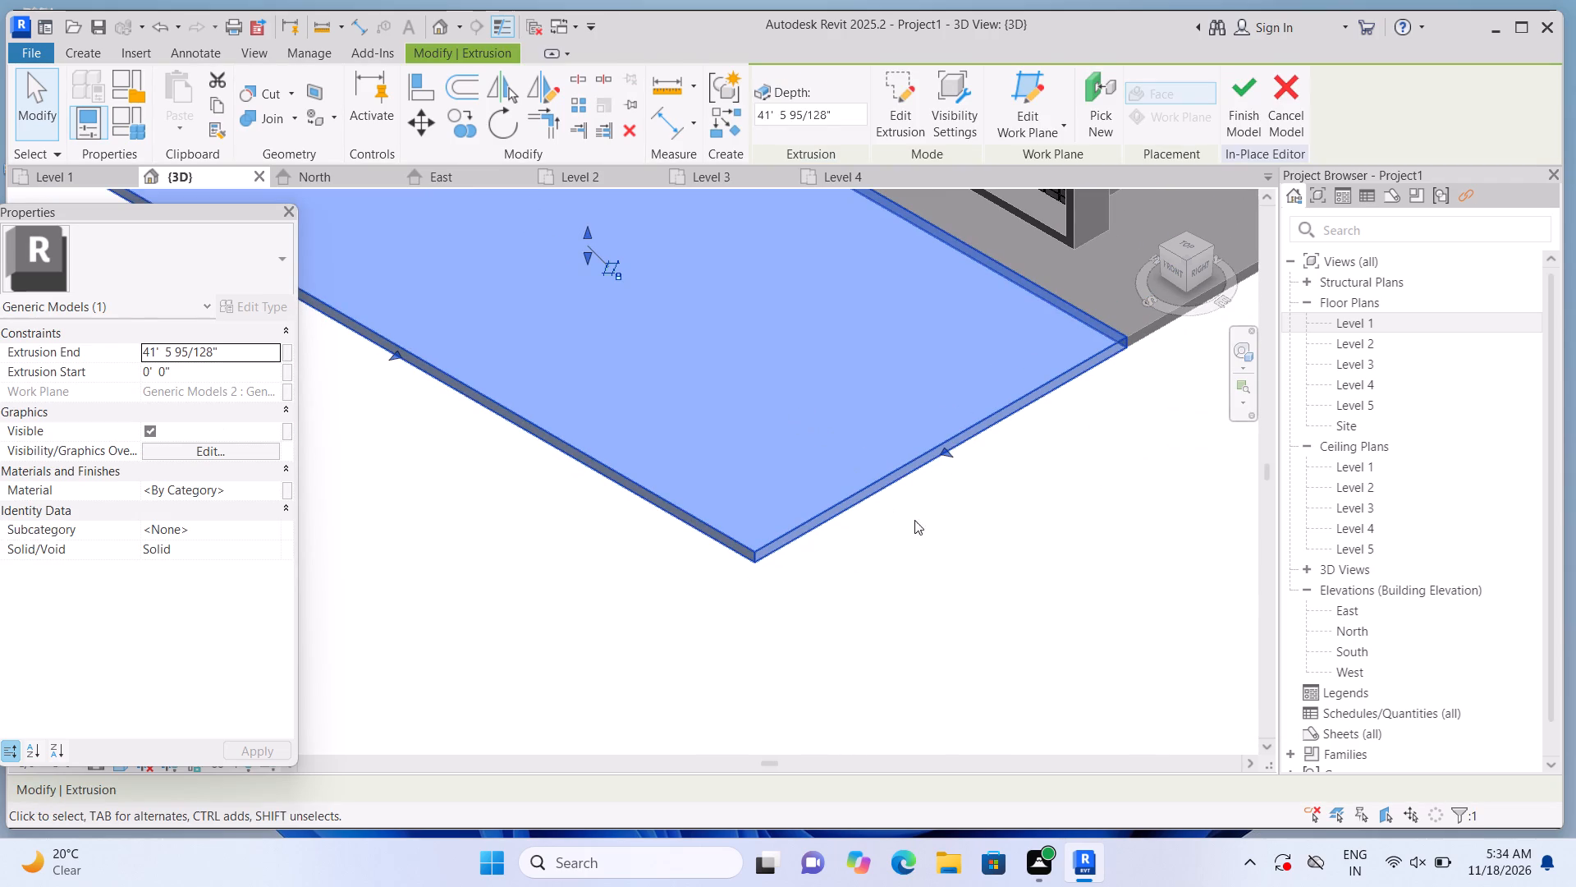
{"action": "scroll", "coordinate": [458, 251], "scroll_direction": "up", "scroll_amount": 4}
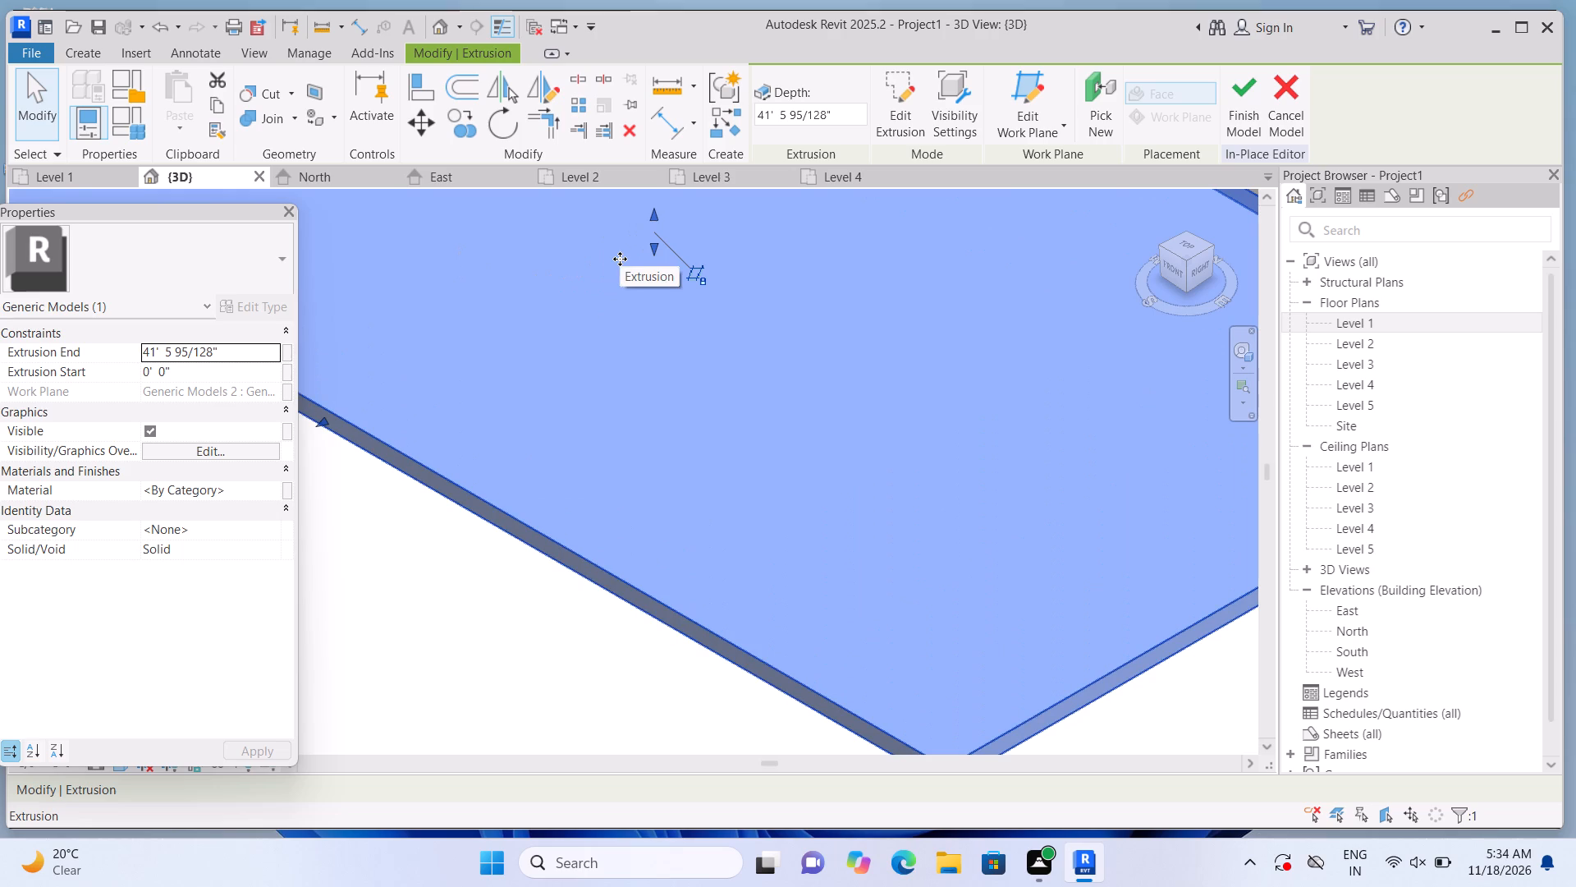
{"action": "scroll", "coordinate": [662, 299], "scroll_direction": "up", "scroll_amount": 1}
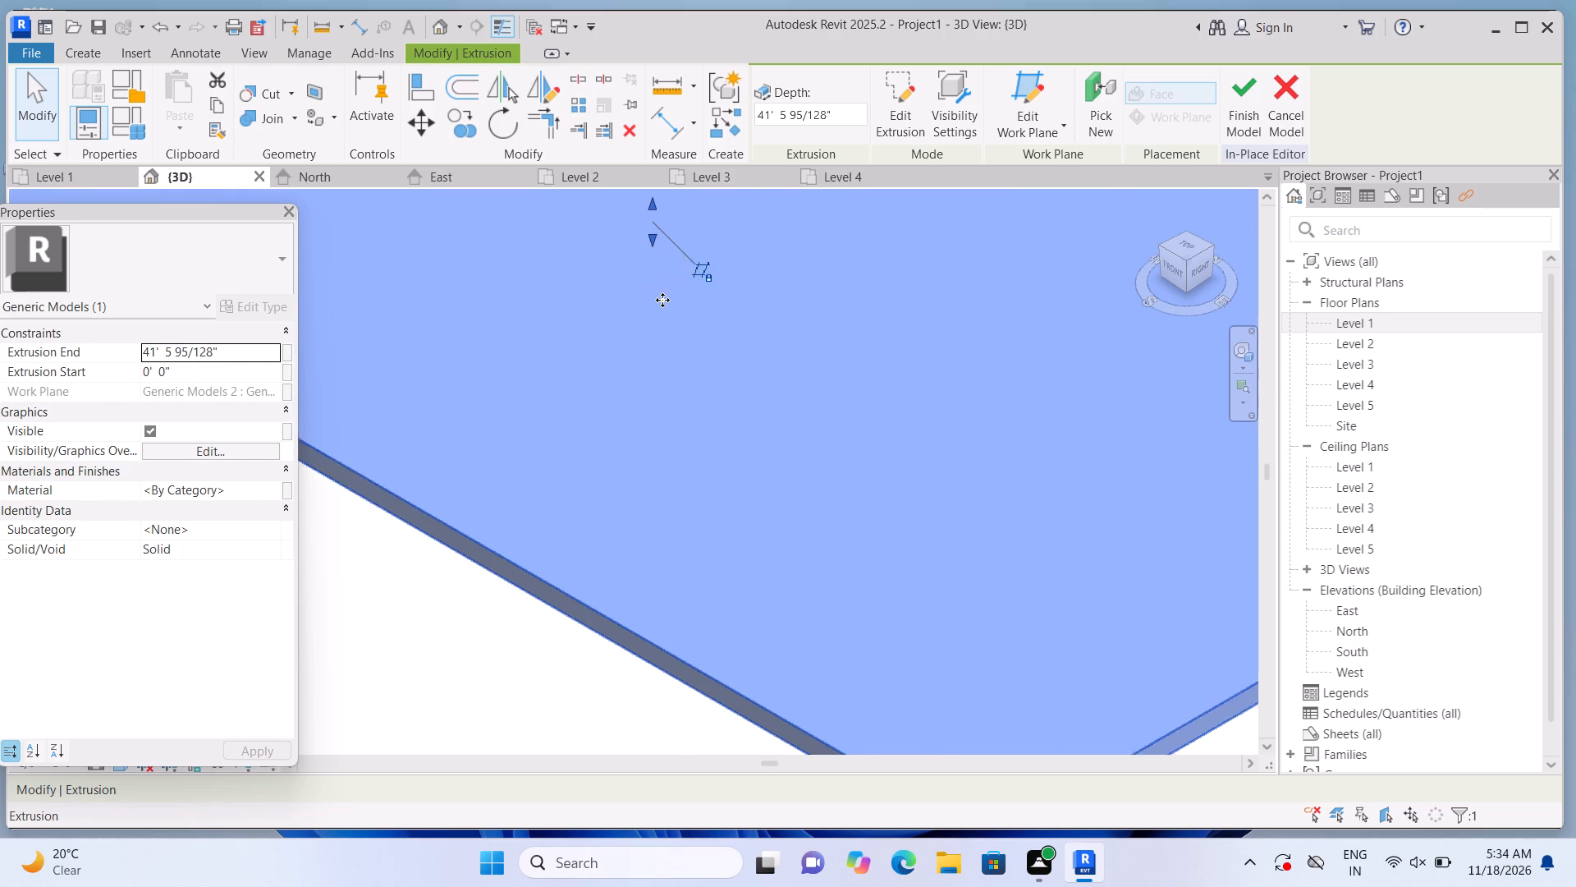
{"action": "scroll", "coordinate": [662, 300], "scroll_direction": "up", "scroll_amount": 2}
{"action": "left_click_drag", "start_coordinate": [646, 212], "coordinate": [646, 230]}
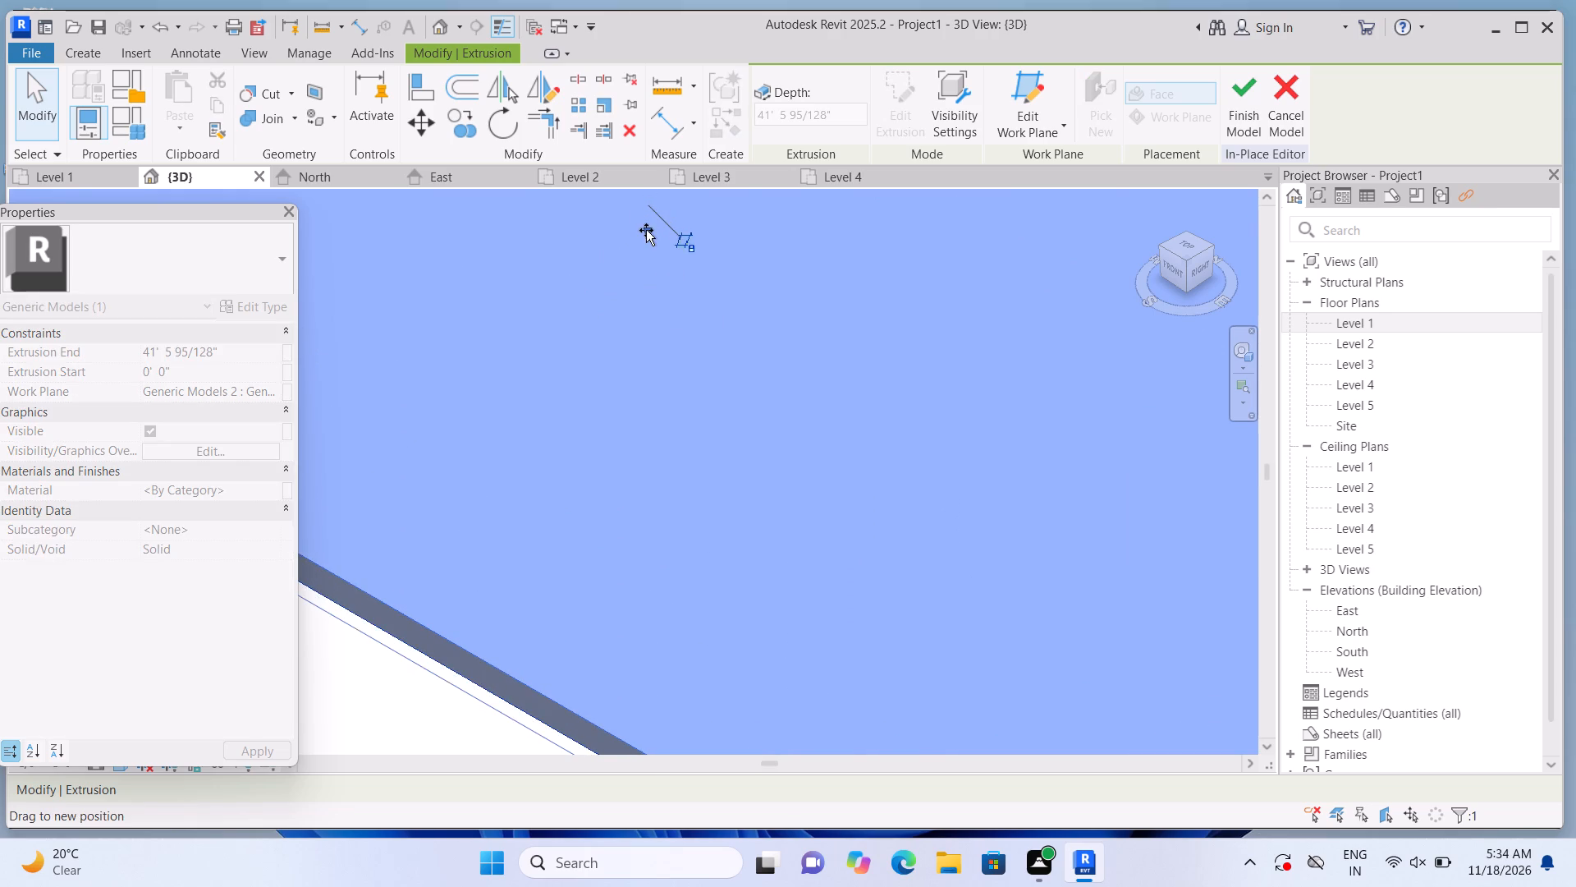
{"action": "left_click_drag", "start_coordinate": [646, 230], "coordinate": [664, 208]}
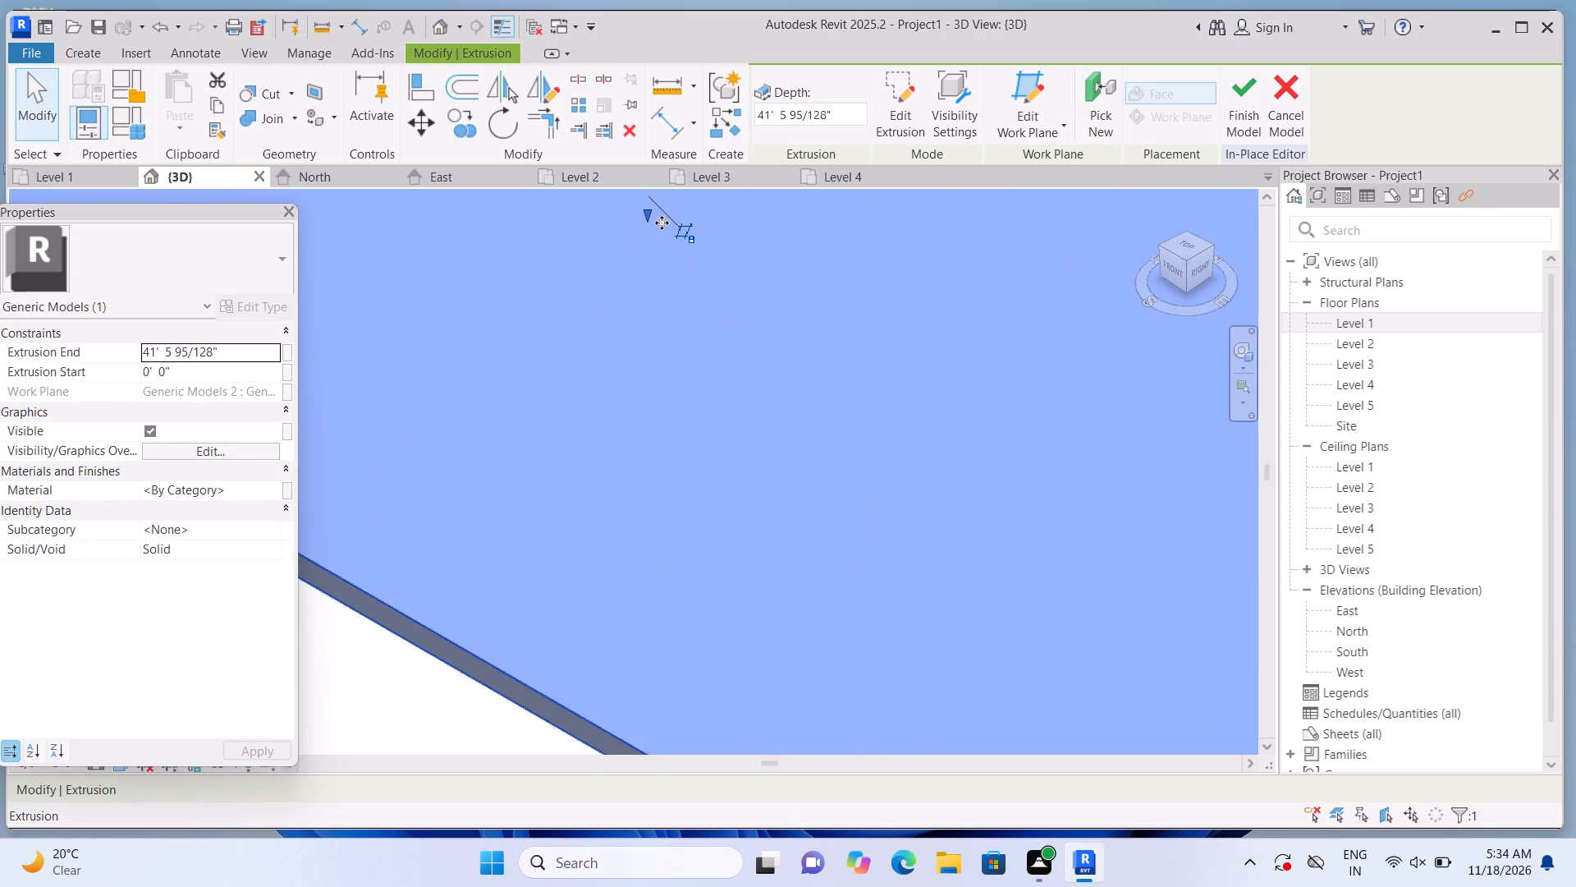
Nudge the front slab extrusion's top face slightly by its upper shape handle, and clear the selection.
{"action": "middle_click_drag", "start_coordinate": [662, 225], "coordinate": [673, 330]}
{"action": "scroll", "coordinate": [657, 285], "scroll_direction": "down", "scroll_amount": 10}
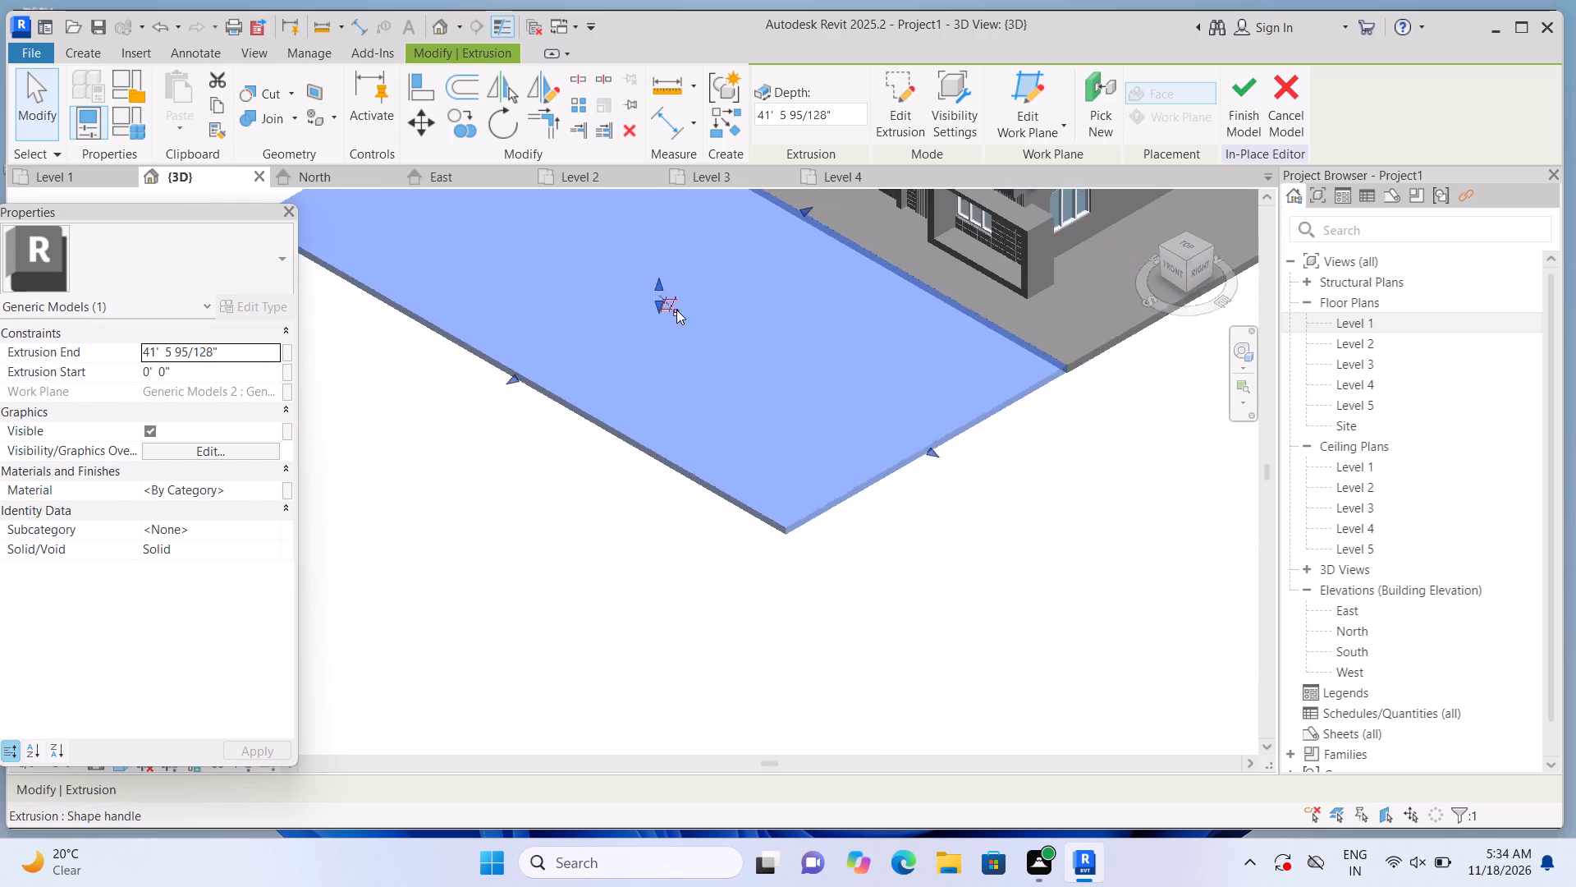
{"action": "middle_click_drag", "start_coordinate": [667, 337], "coordinate": [695, 456]}
{"action": "scroll", "coordinate": [696, 453], "scroll_direction": "up", "scroll_amount": 6}
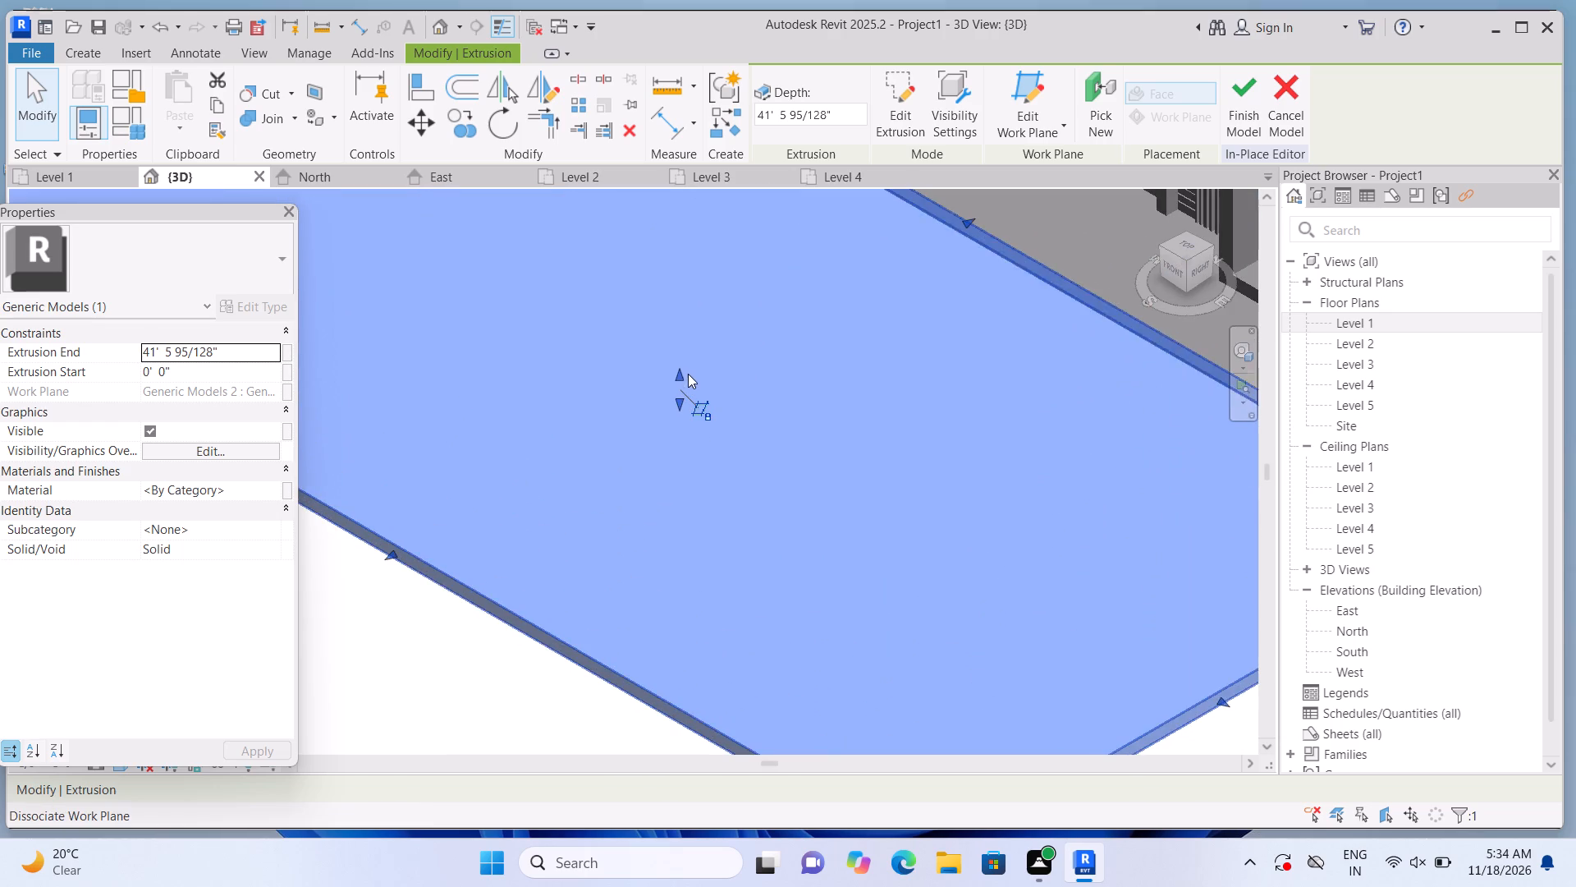
{"action": "scroll", "coordinate": [671, 375], "scroll_direction": "up", "scroll_amount": 3}
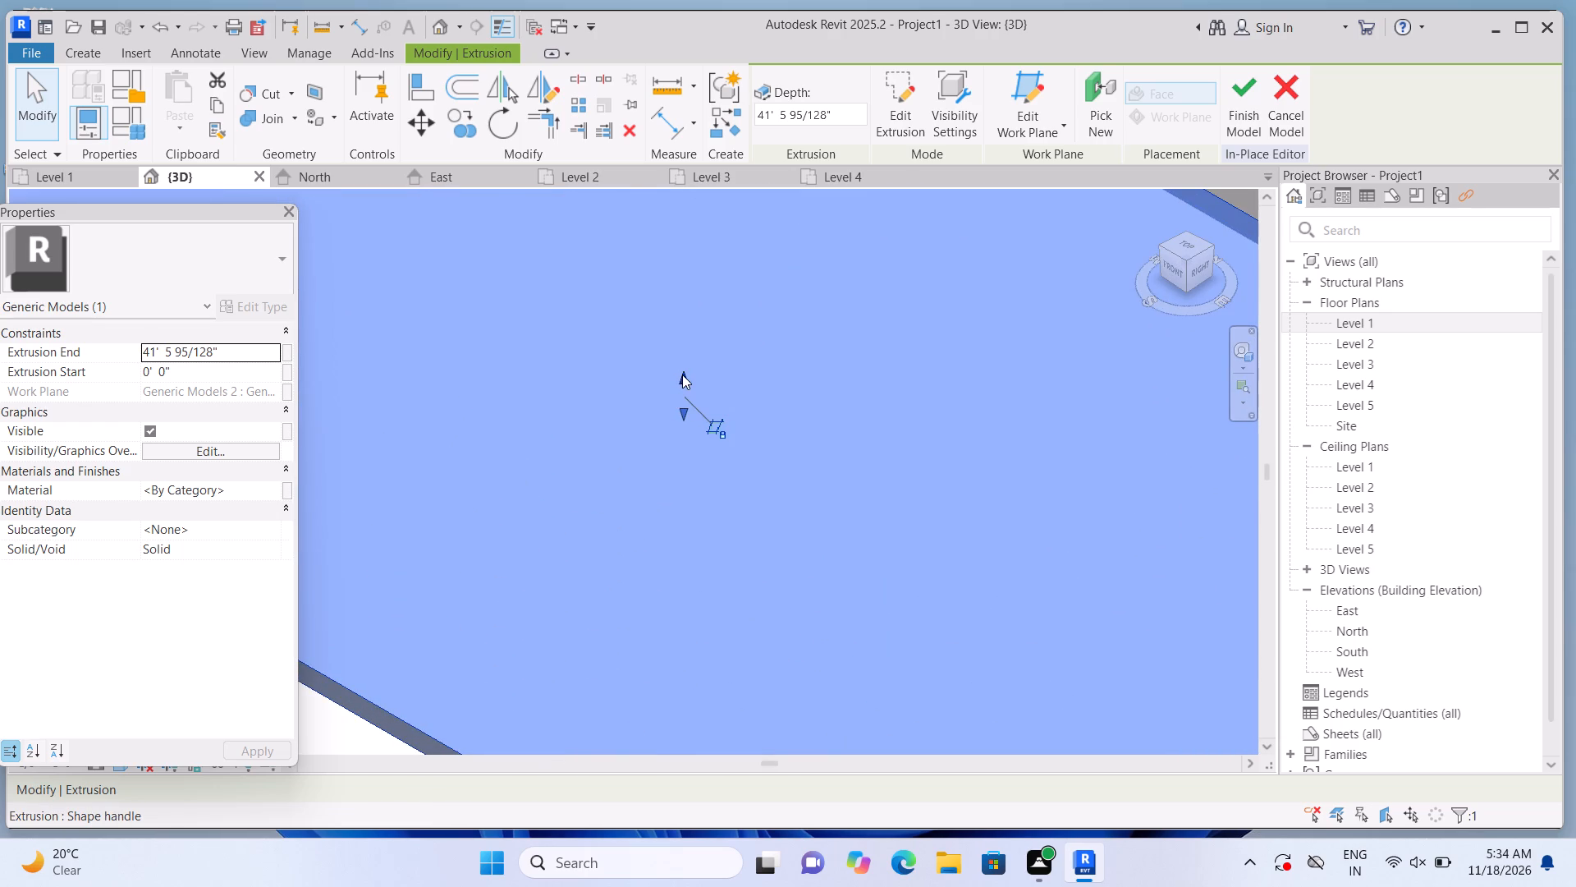
{"action": "left_click_drag", "start_coordinate": [685, 373], "coordinate": [689, 381]}
{"action": "scroll", "coordinate": [702, 387], "scroll_direction": "down", "scroll_amount": 8}
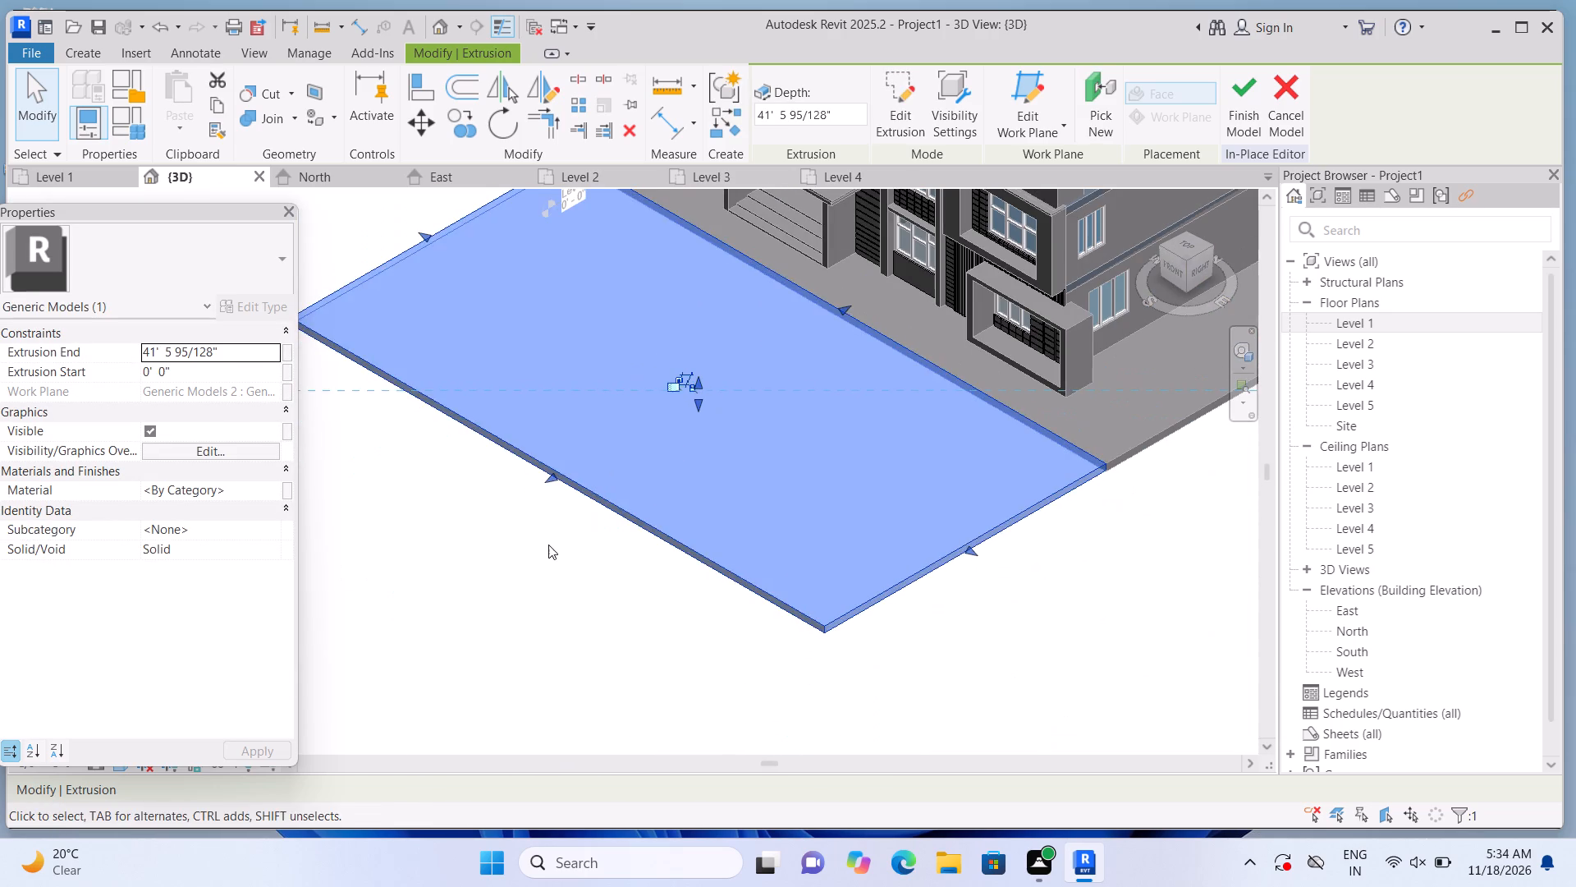
{"action": "left_click", "coordinate": [548, 545]}
Start a void extrusion in the in-place model, with the front slab extrusion's top face as its work plane.
{"action": "middle_click_drag", "start_coordinate": [549, 456], "coordinate": [689, 667]}
{"action": "scroll", "coordinate": [693, 660], "scroll_direction": "up", "scroll_amount": 3}
{"action": "scroll", "coordinate": [609, 572], "scroll_direction": "up", "scroll_amount": 1}
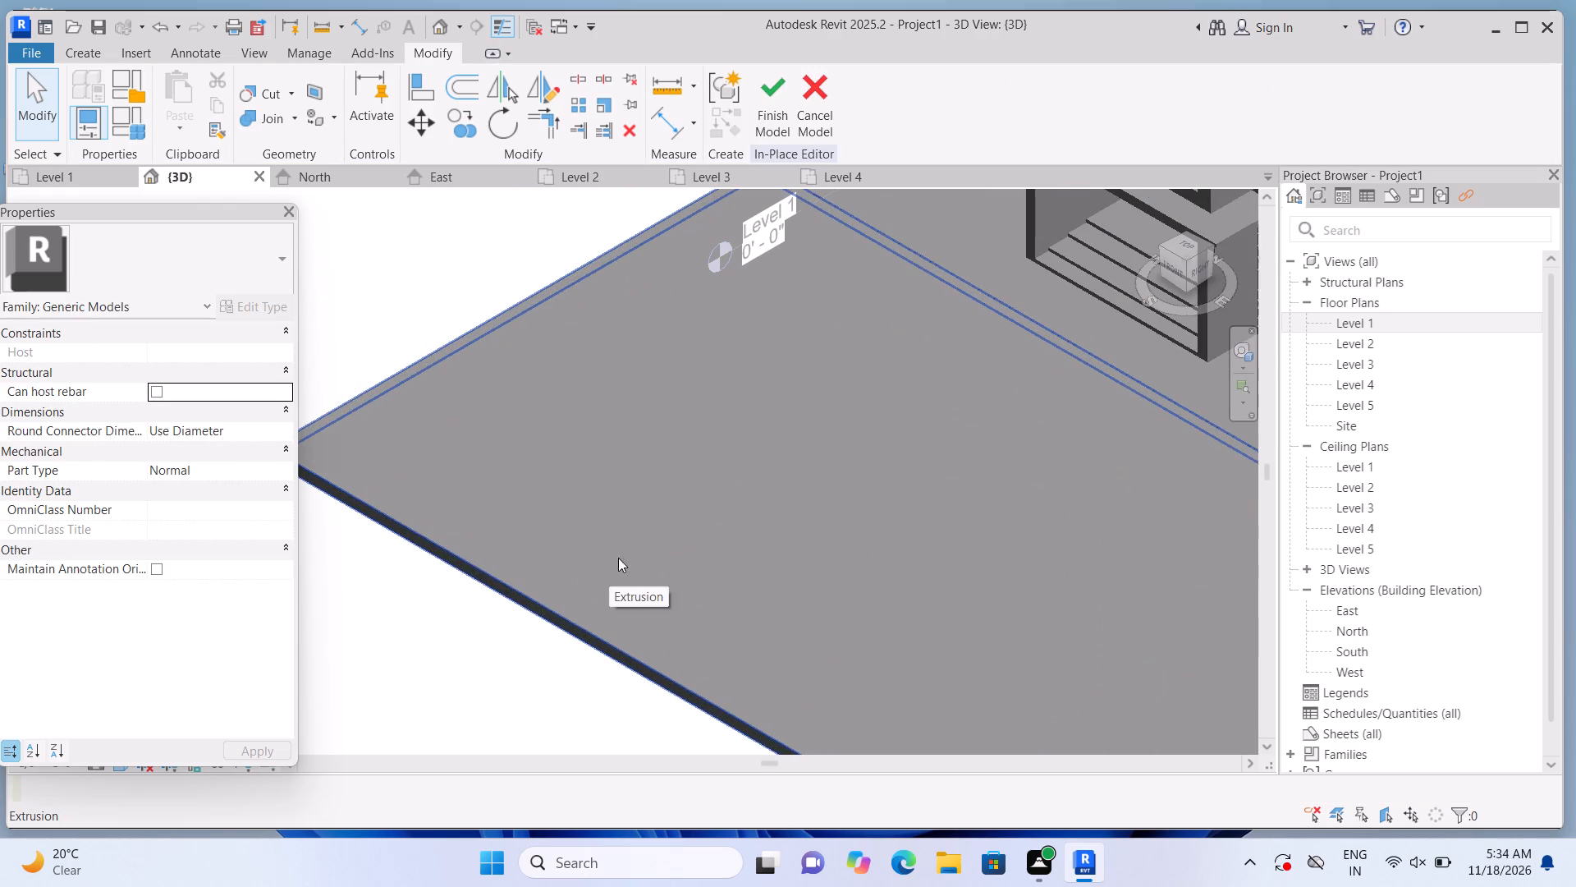
{"action": "left_click", "coordinate": [91, 49]}
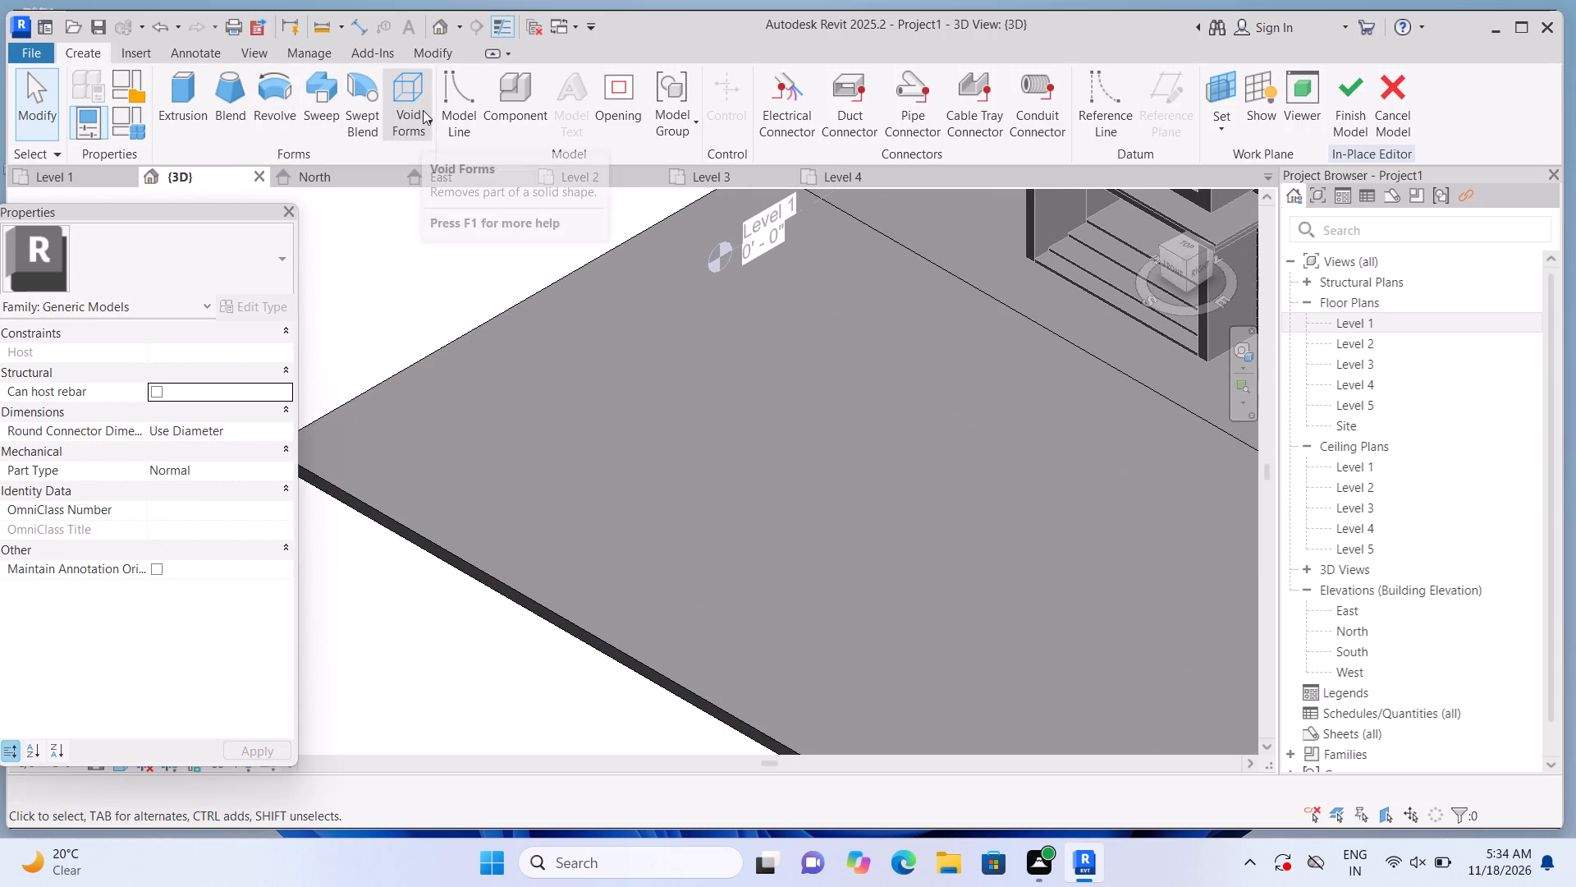
{"action": "left_click", "coordinate": [423, 110]}
{"action": "left_click", "coordinate": [424, 159]}
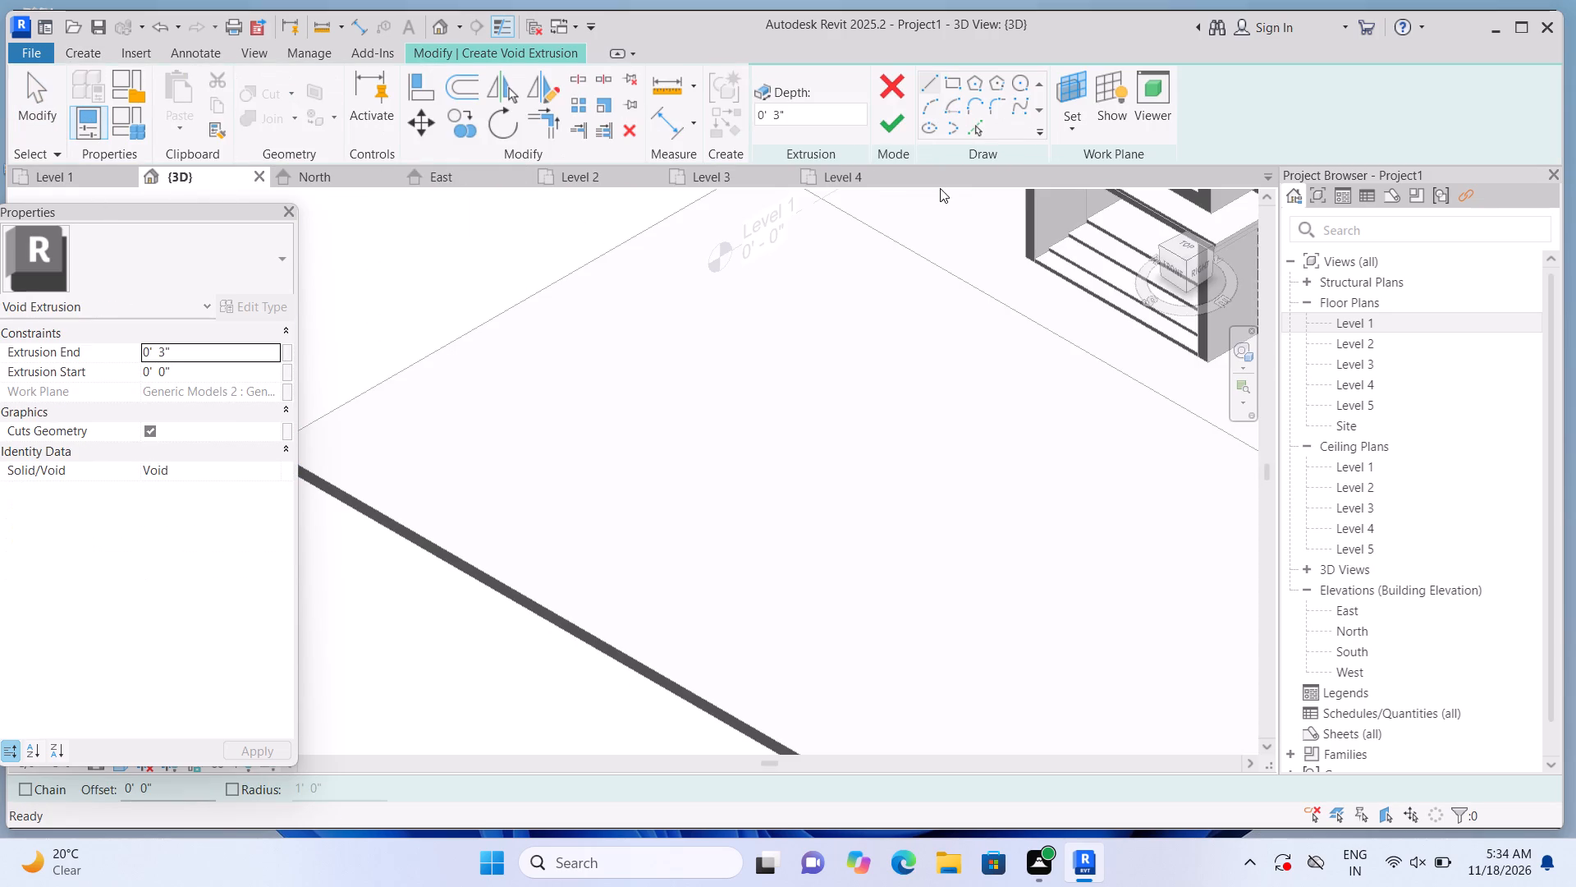
{"action": "left_click", "coordinate": [1074, 135]}
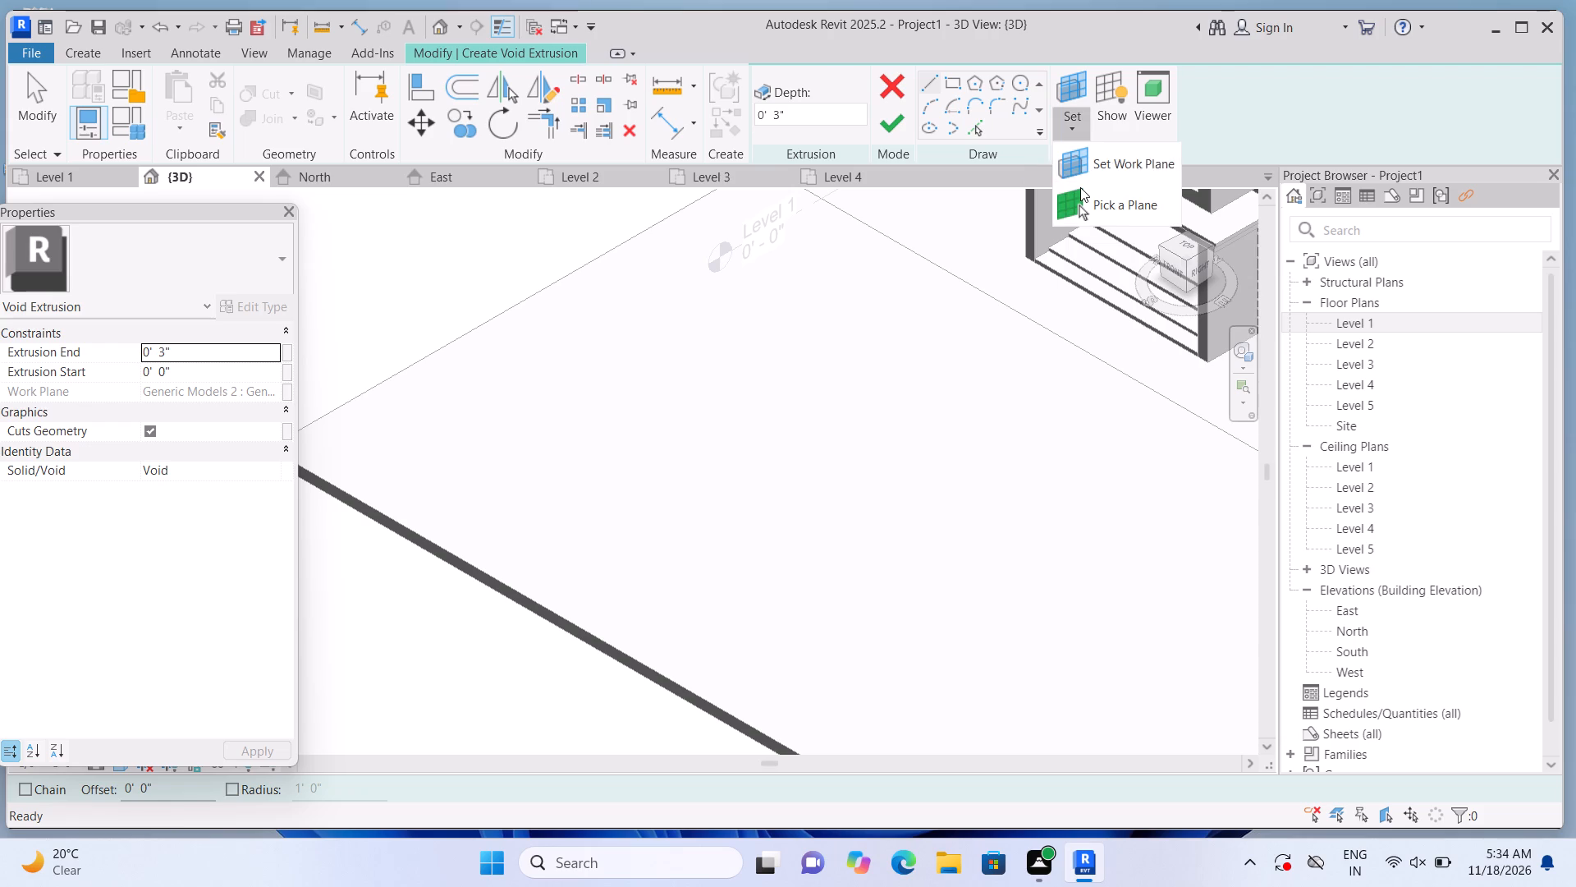
{"action": "left_click", "coordinate": [1080, 187]}
{"action": "left_click", "coordinate": [882, 299]}
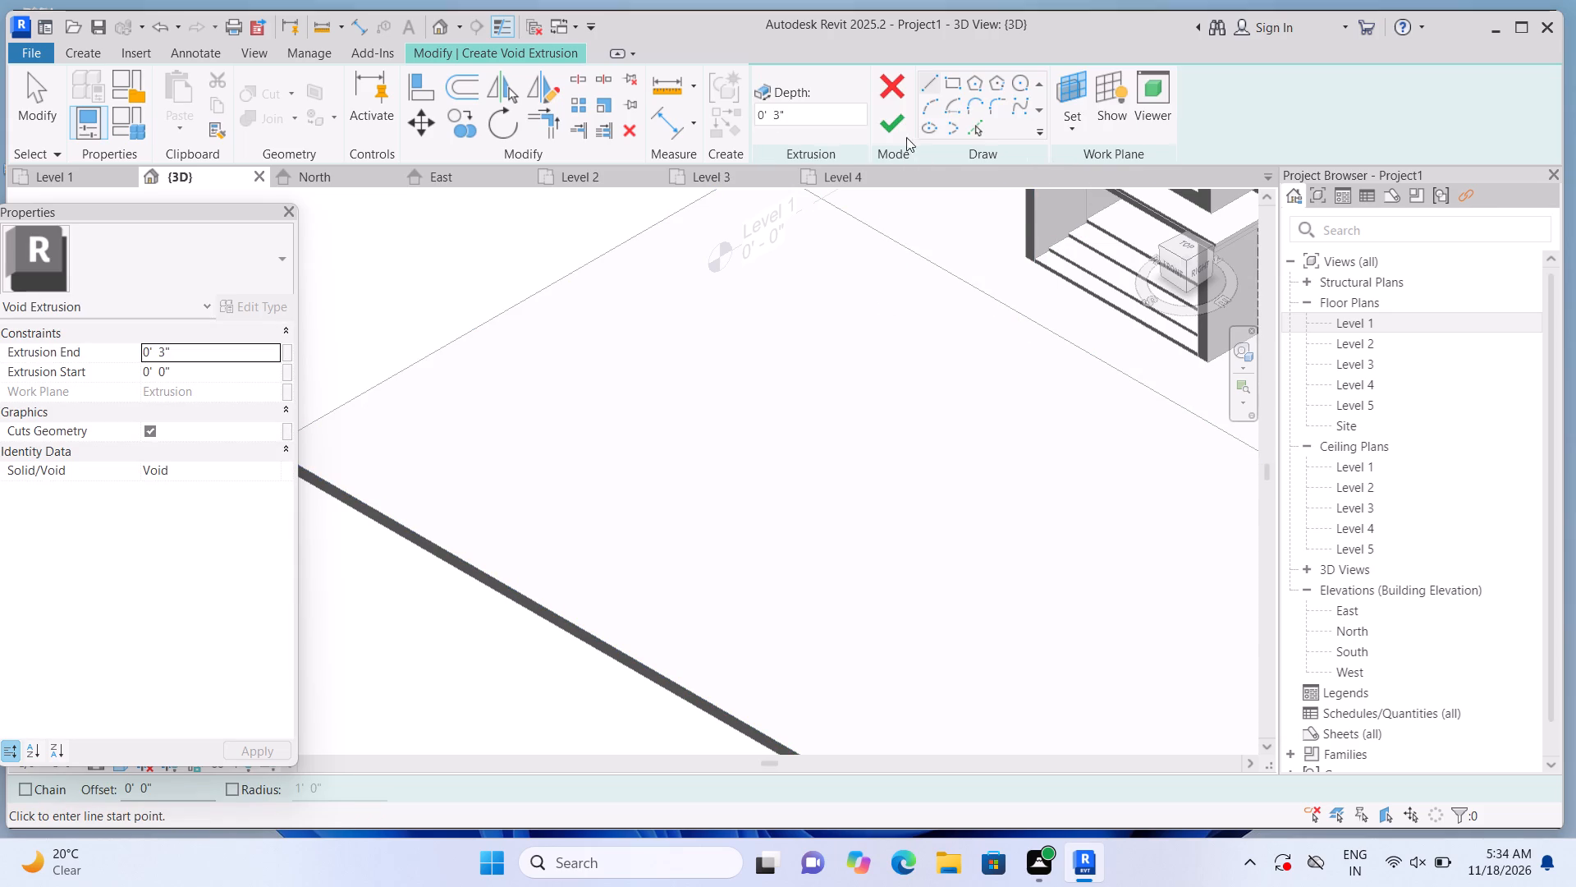
Sketch a narrow rectangular strip about 41' 6" long across the slab's top, from the house-side edge to the front edge.
{"action": "left_click", "coordinate": [960, 85]}
{"action": "middle_click_drag", "start_coordinate": [896, 292], "coordinate": [818, 360]}
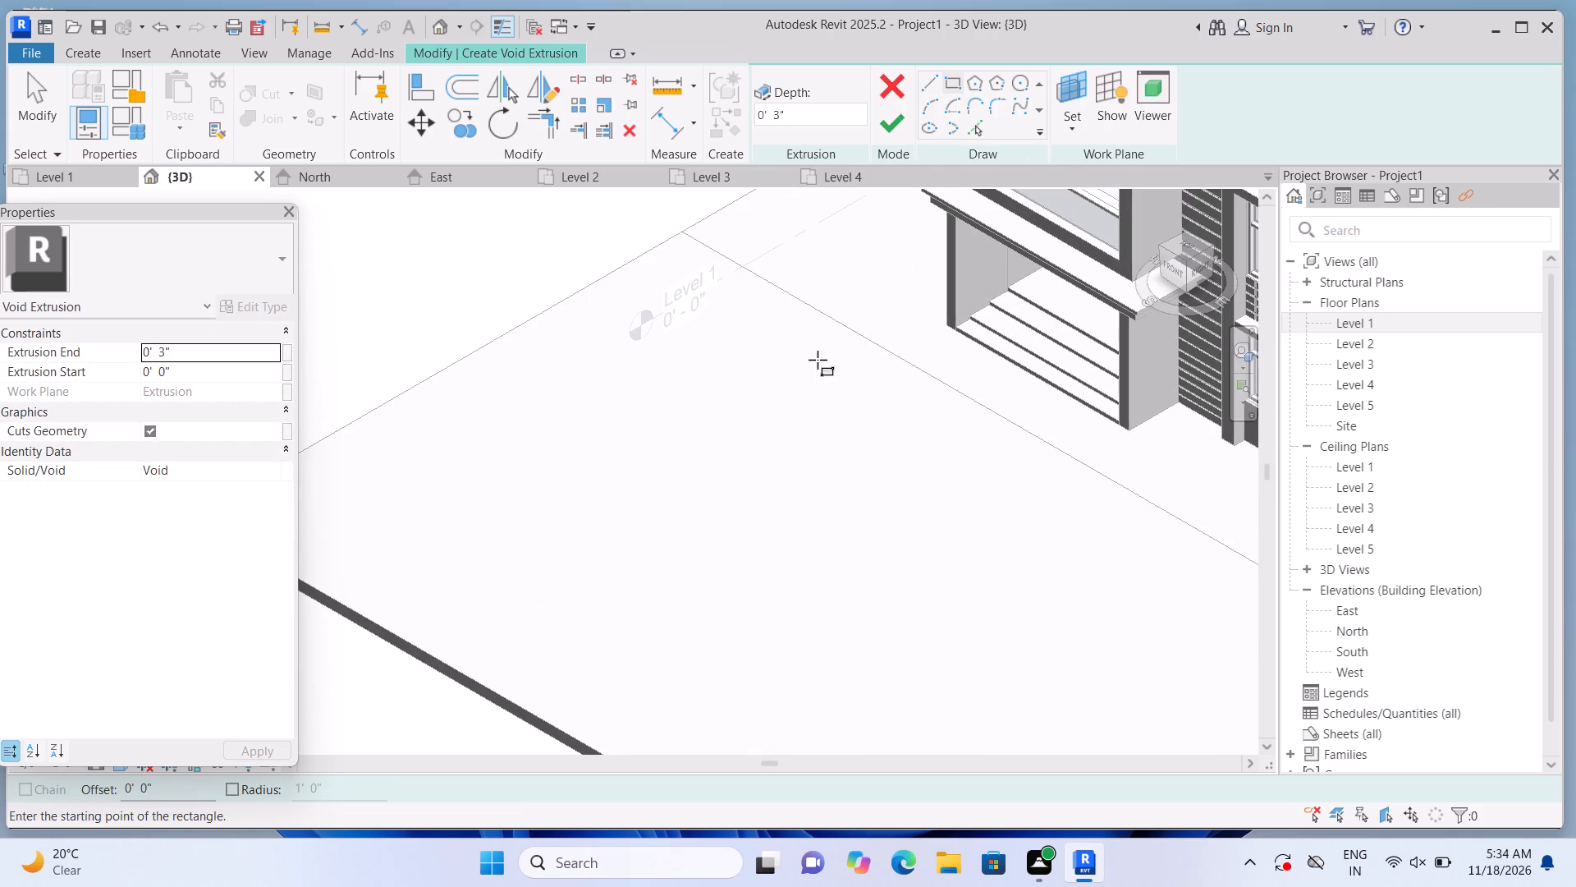
{"action": "left_click", "coordinate": [815, 304]}
{"action": "middle_click_drag", "start_coordinate": [523, 538], "coordinate": [708, 427]}
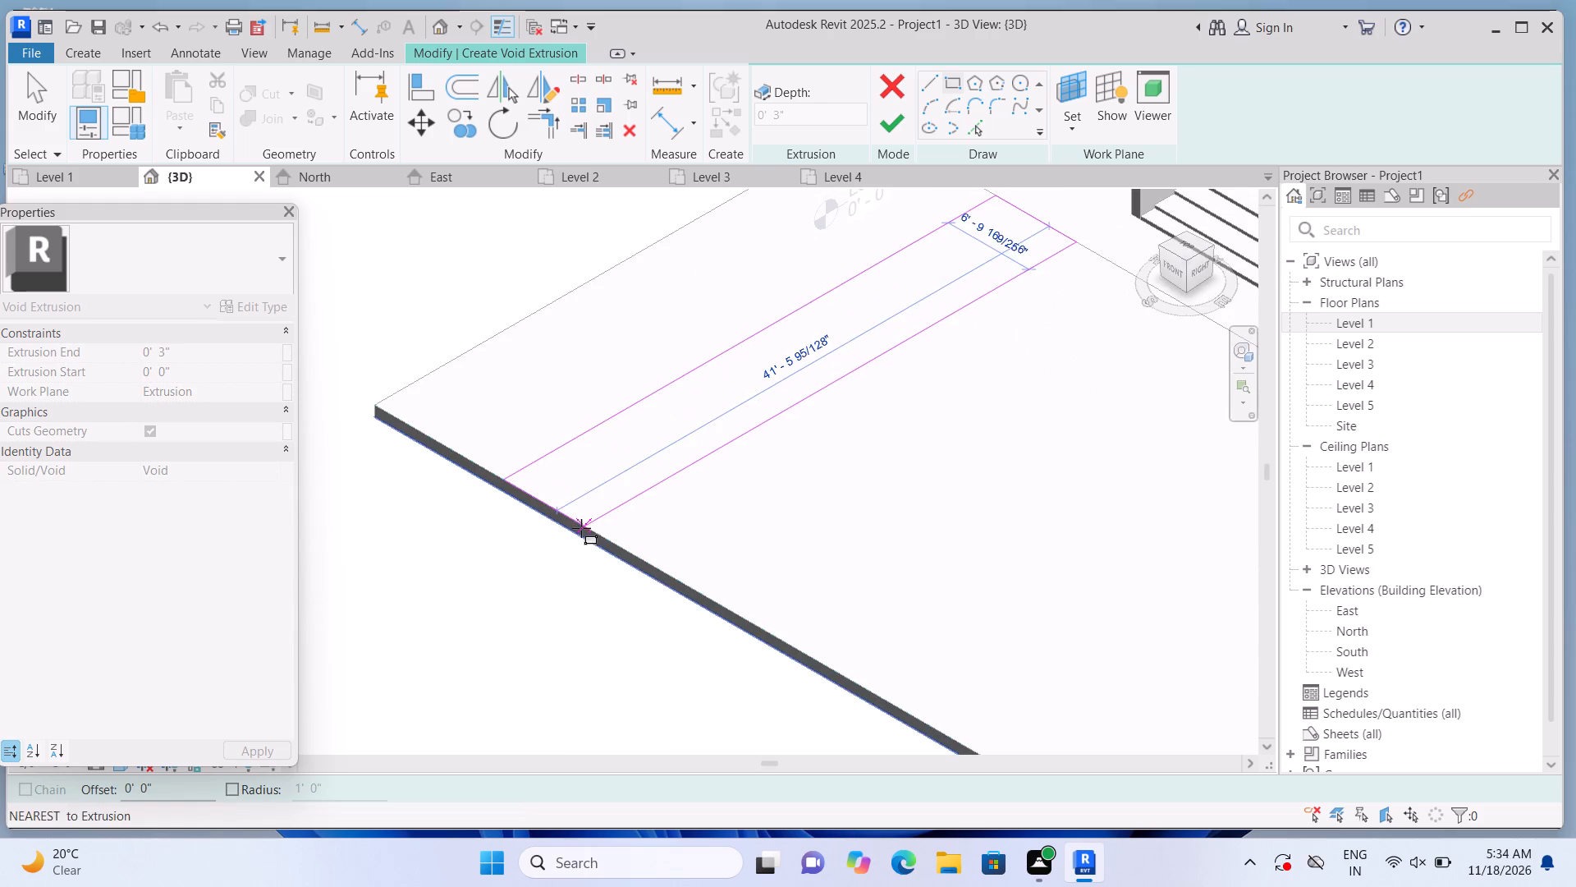
{"action": "scroll", "coordinate": [589, 509], "scroll_direction": "up", "scroll_amount": 5}
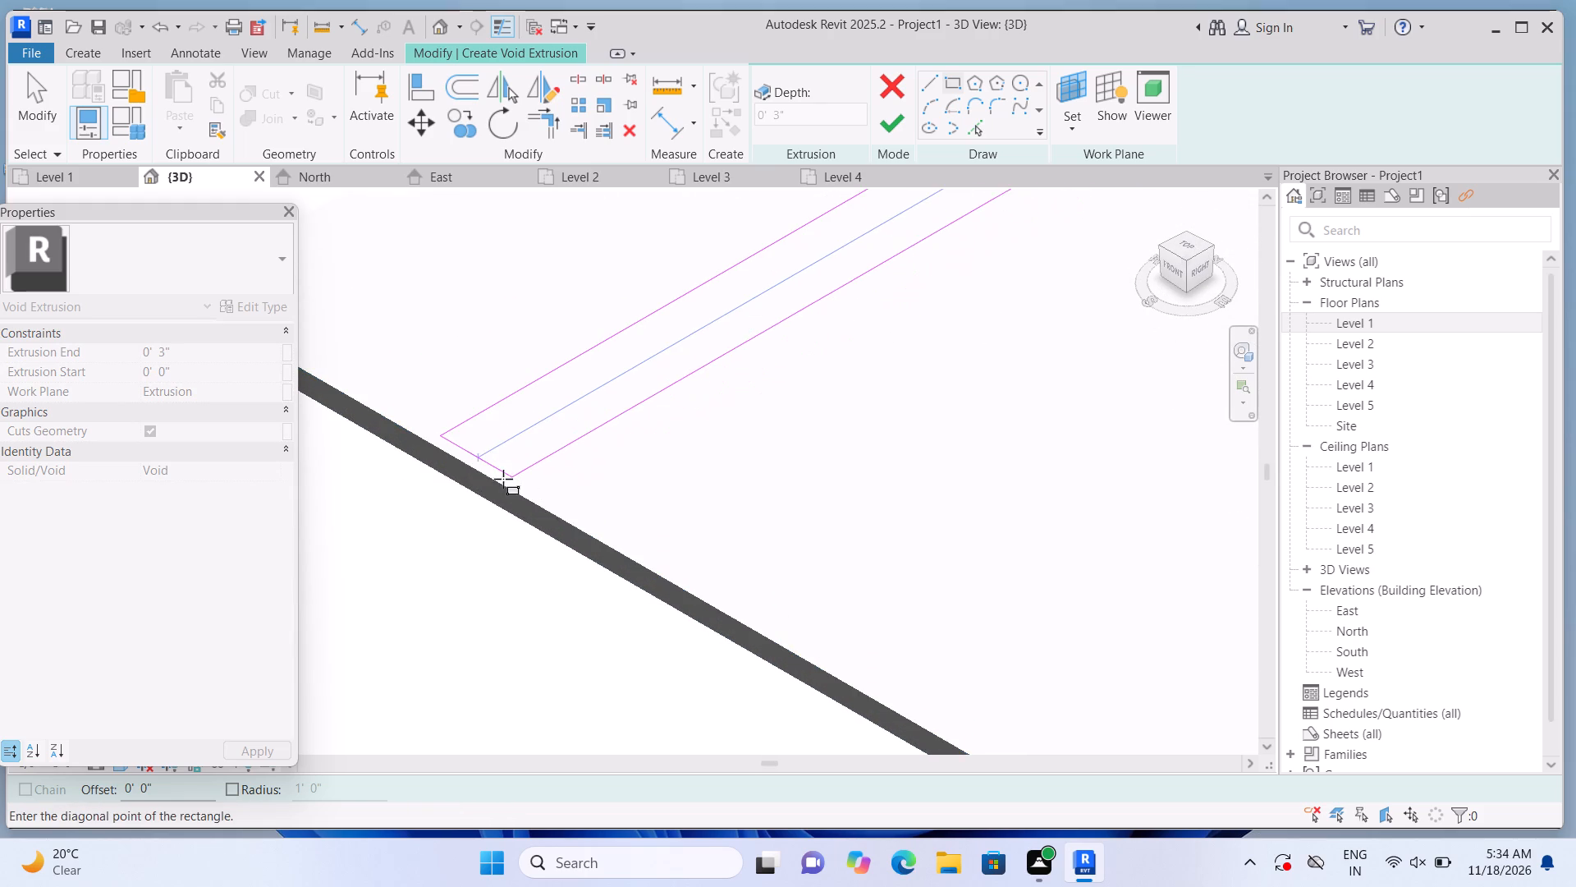
{"action": "left_click", "coordinate": [447, 448]}
Sketch a second narrow rectangular strip parallel to the first, about 41' 6" long from the slab's house-side edge to its front edge.
{"action": "scroll", "coordinate": [468, 476], "scroll_direction": "down", "scroll_amount": 2}
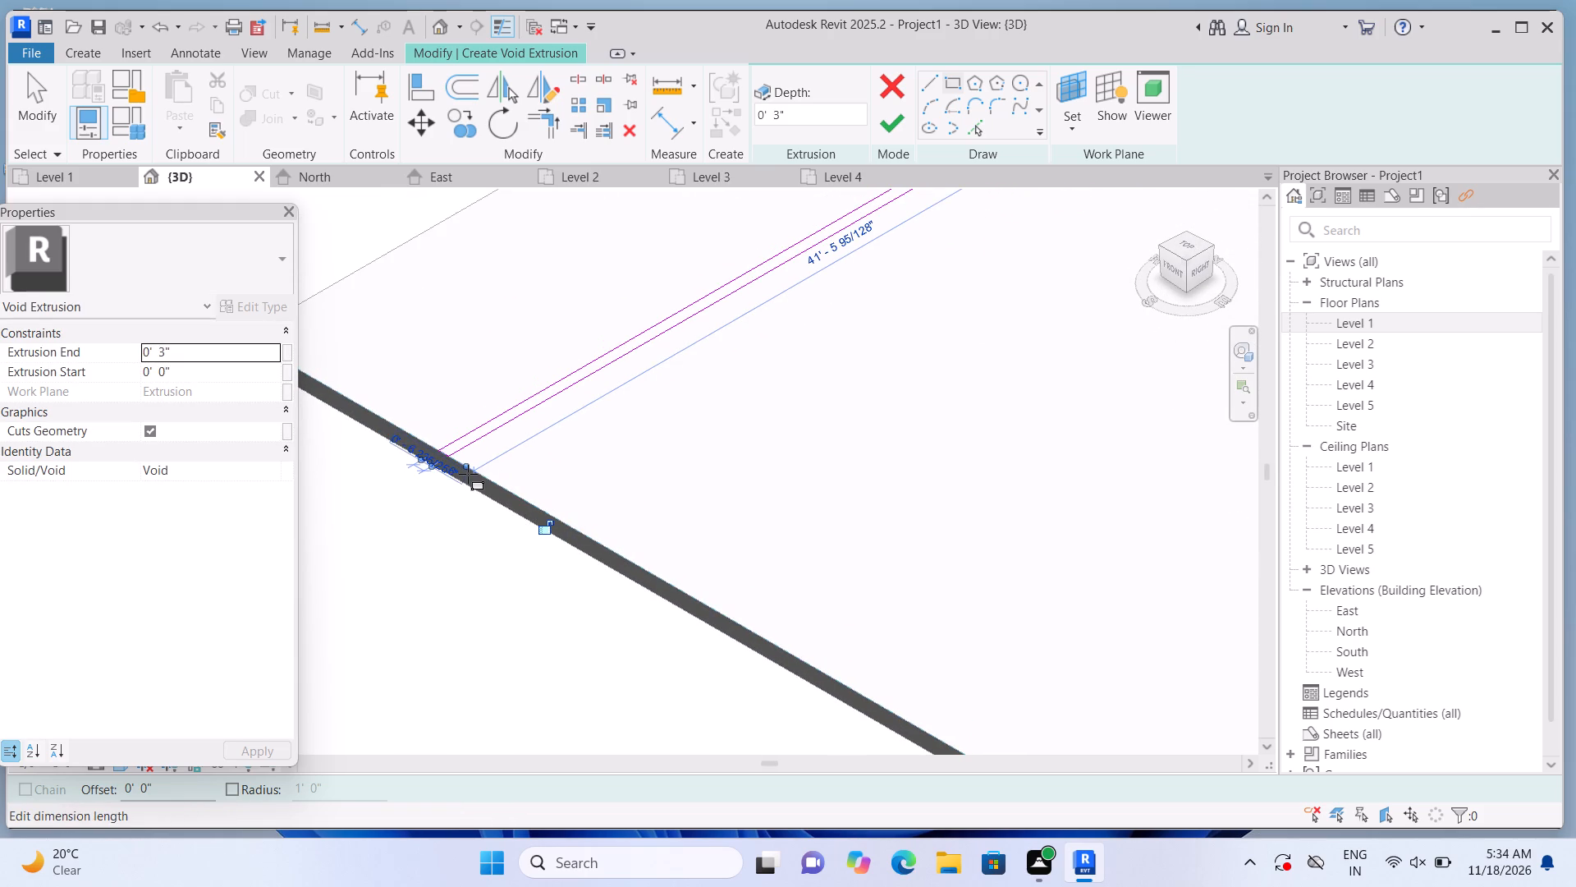
{"action": "scroll", "coordinate": [466, 478], "scroll_direction": "down", "scroll_amount": 2}
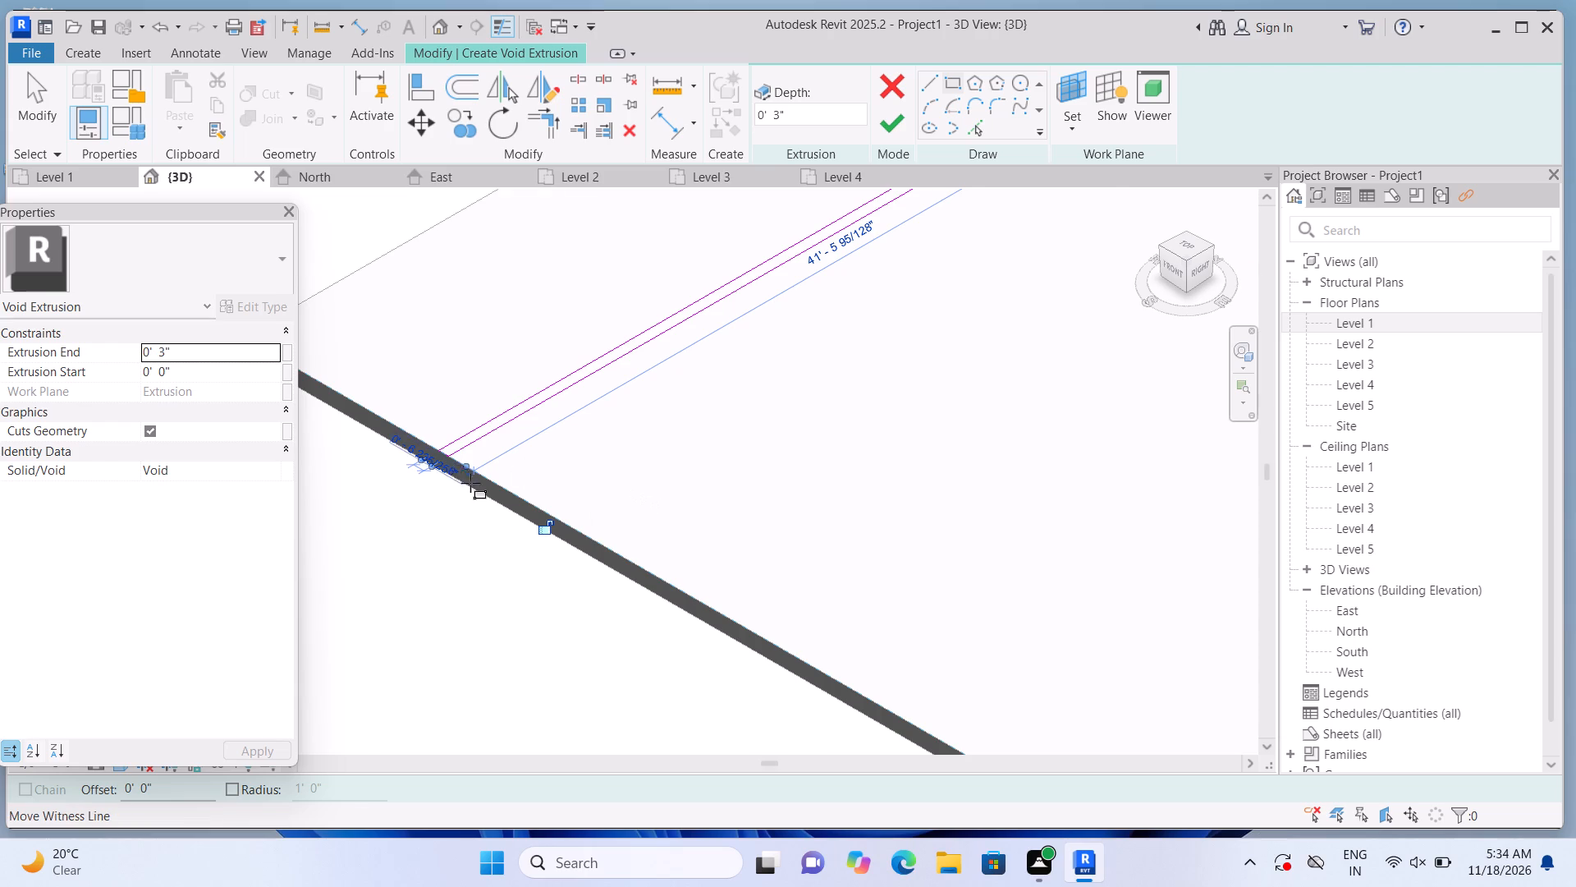
{"action": "scroll", "coordinate": [470, 483], "scroll_direction": "down", "scroll_amount": 2}
{"action": "scroll", "coordinate": [955, 379], "scroll_direction": "up", "scroll_amount": 1}
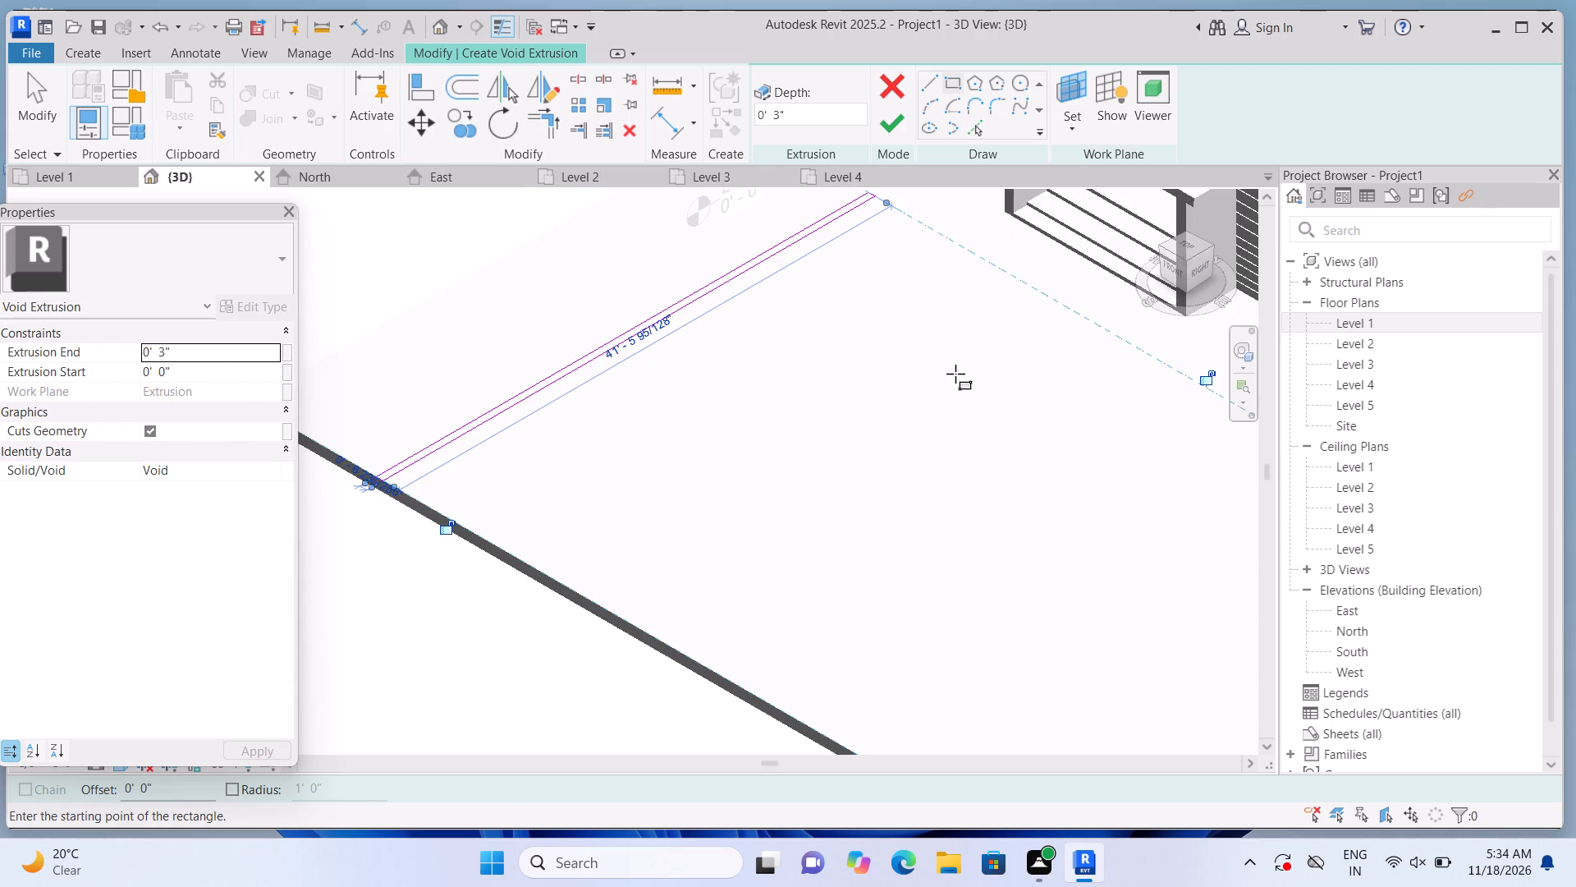
{"action": "left_click", "coordinate": [988, 263]}
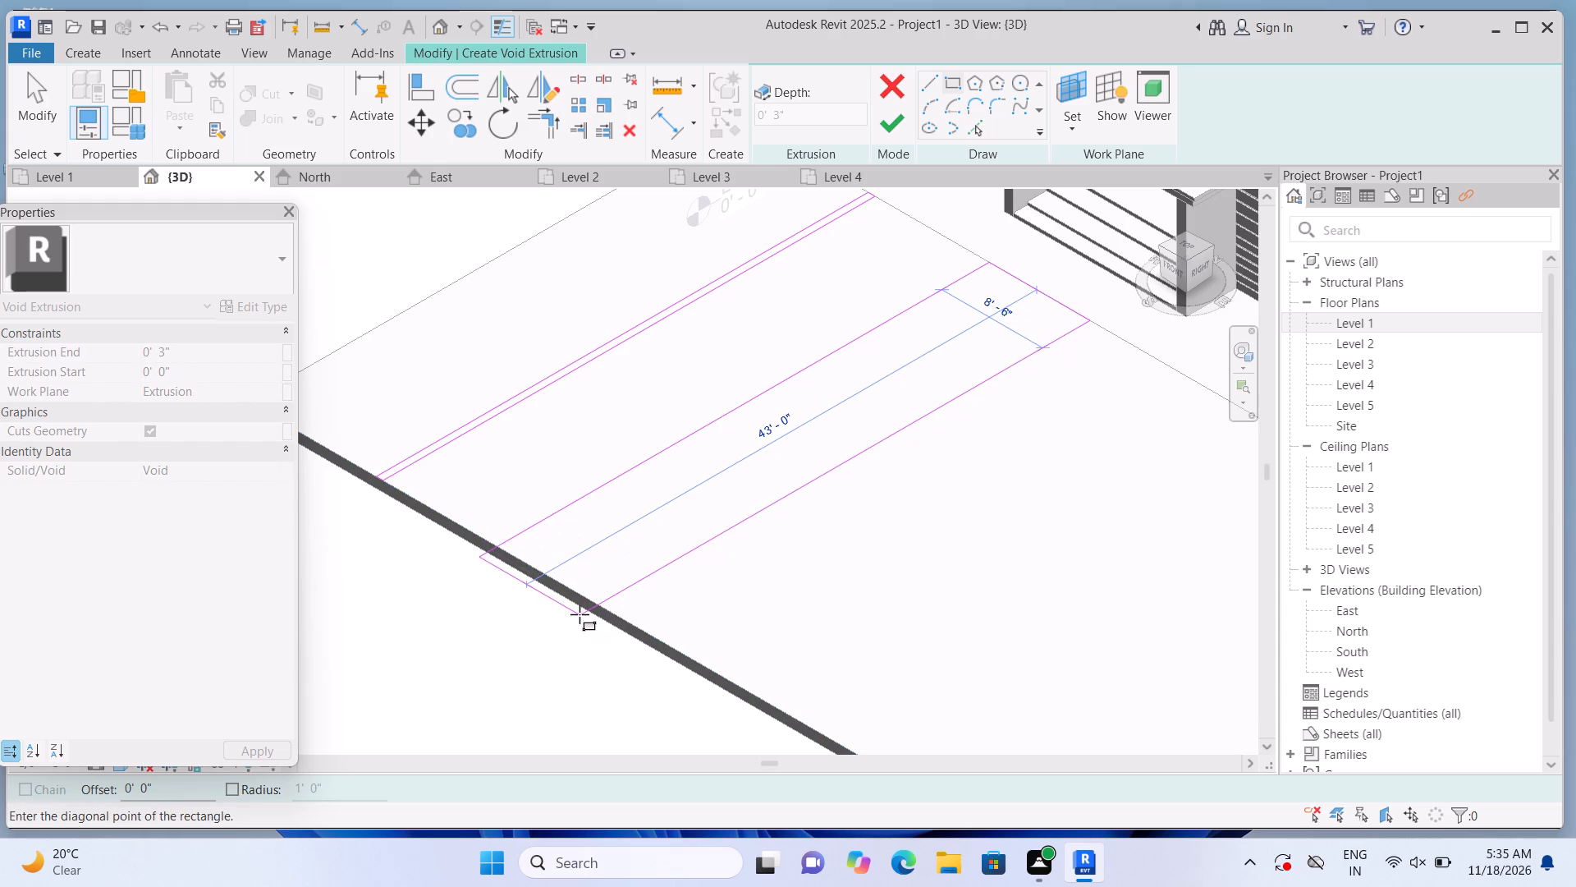
{"action": "scroll", "coordinate": [580, 614], "scroll_direction": "up", "scroll_amount": 5}
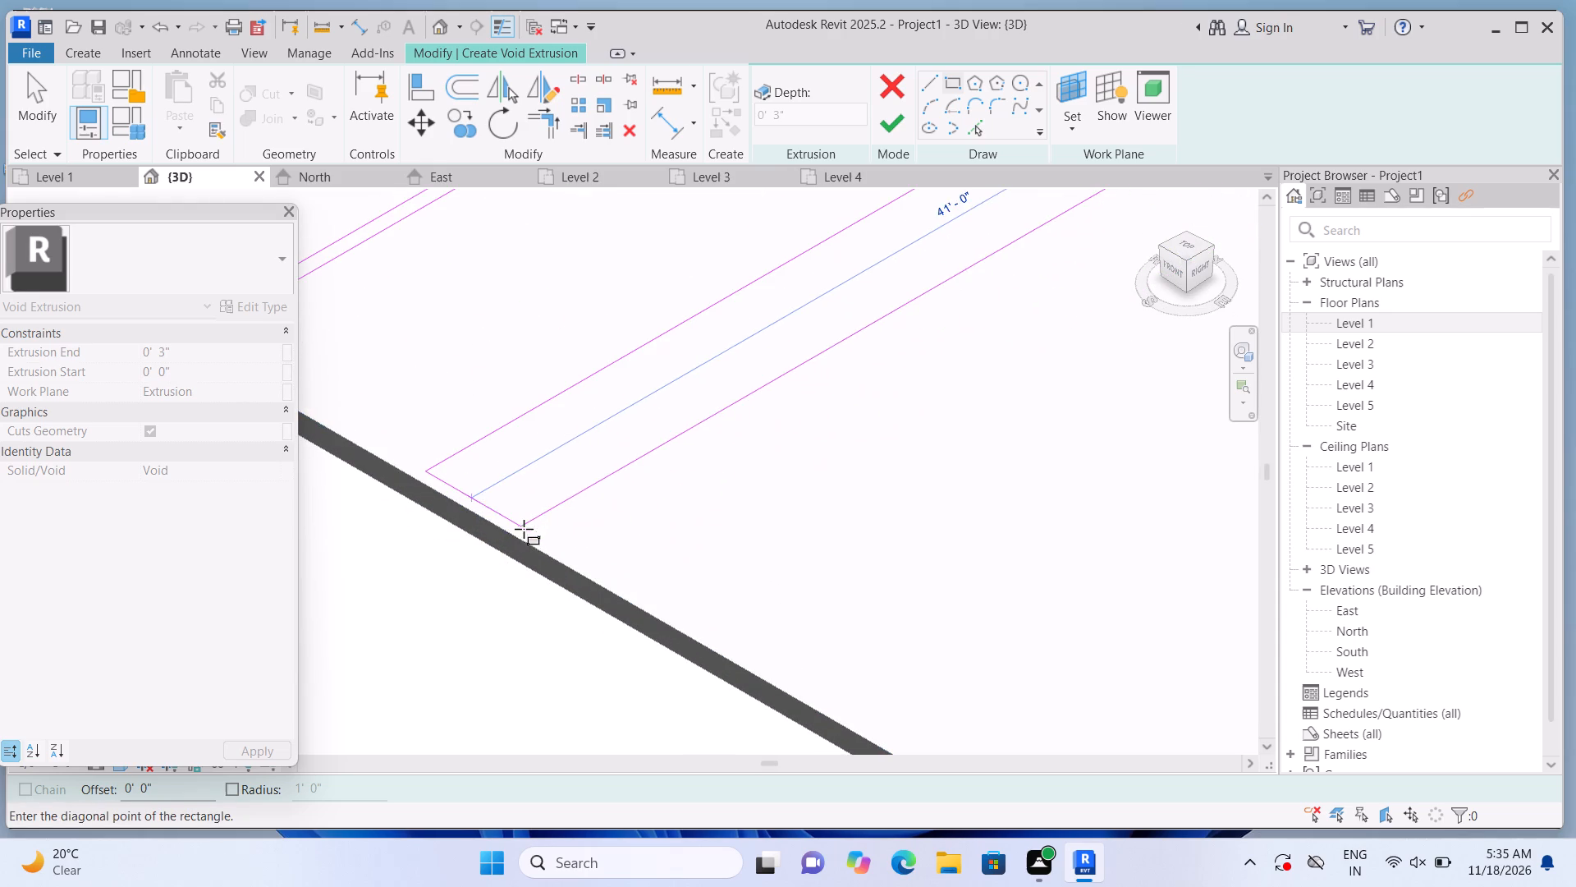
{"action": "scroll", "coordinate": [446, 497], "scroll_direction": "up", "scroll_amount": 5}
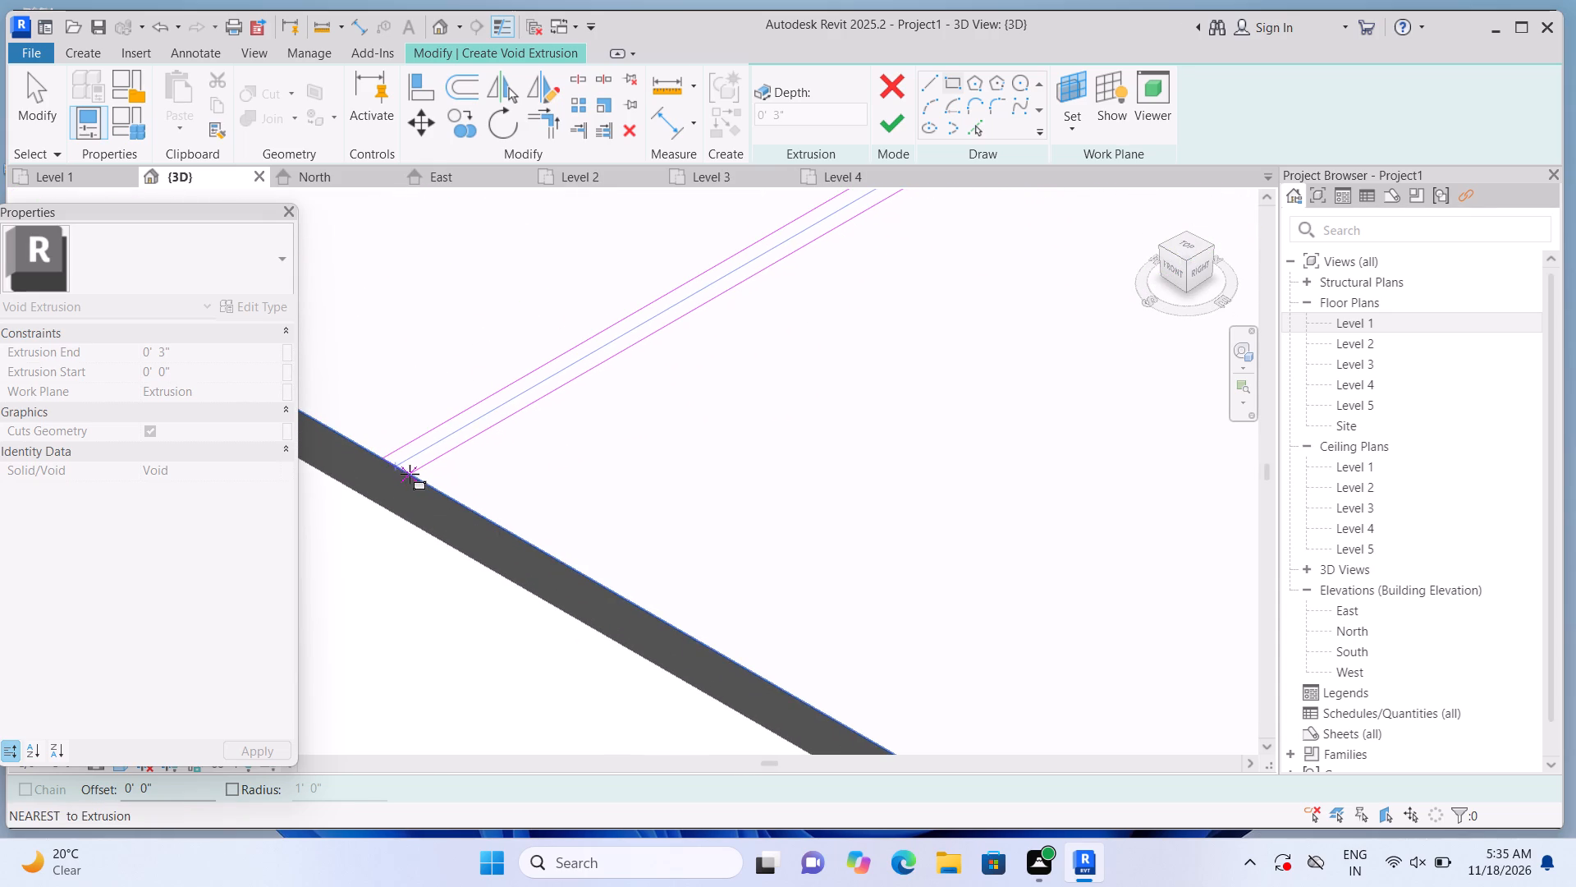
{"action": "left_click", "coordinate": [407, 469]}
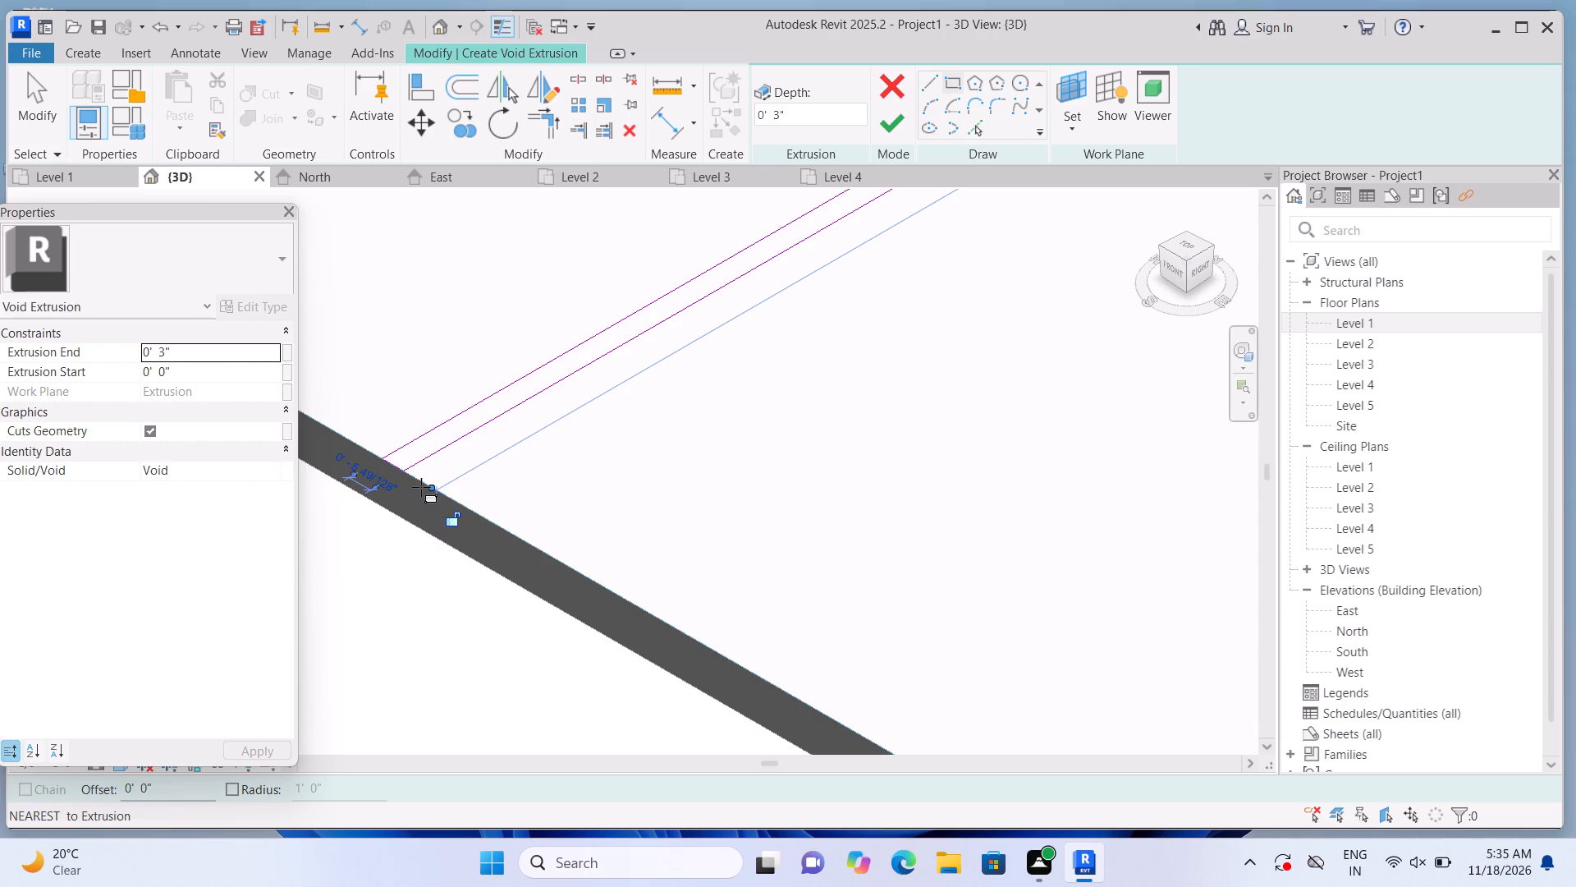
{"action": "key", "text": "Escape"}
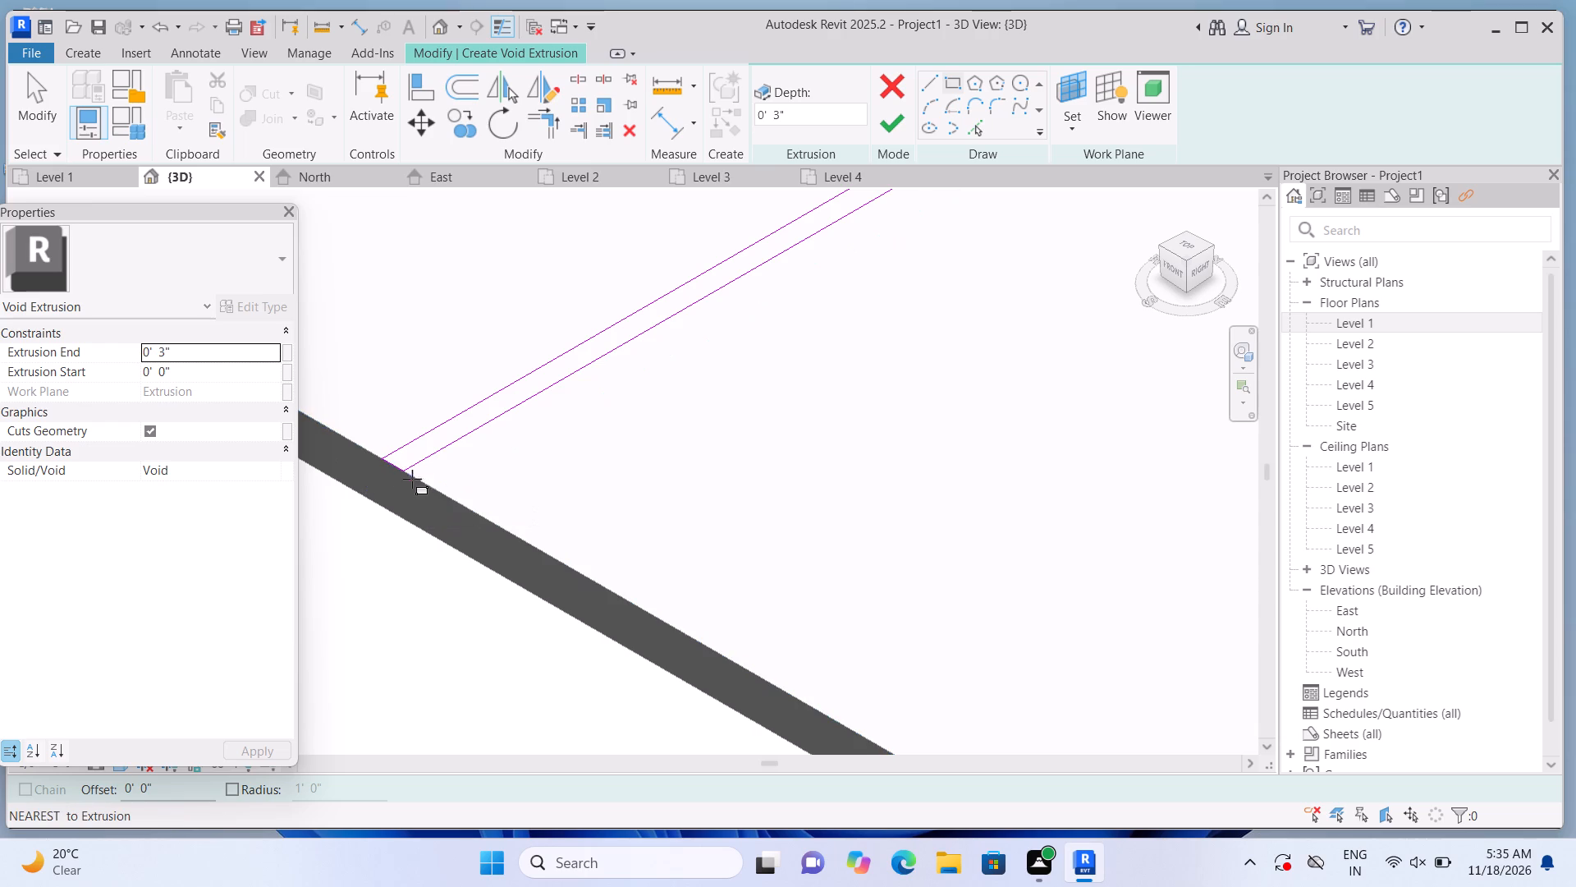
Sketch a third narrow strip about 41' 6" long across the slab's top, parallel to the second and farther along the forecourt.
{"action": "scroll", "coordinate": [455, 487], "scroll_direction": "down", "scroll_amount": 13}
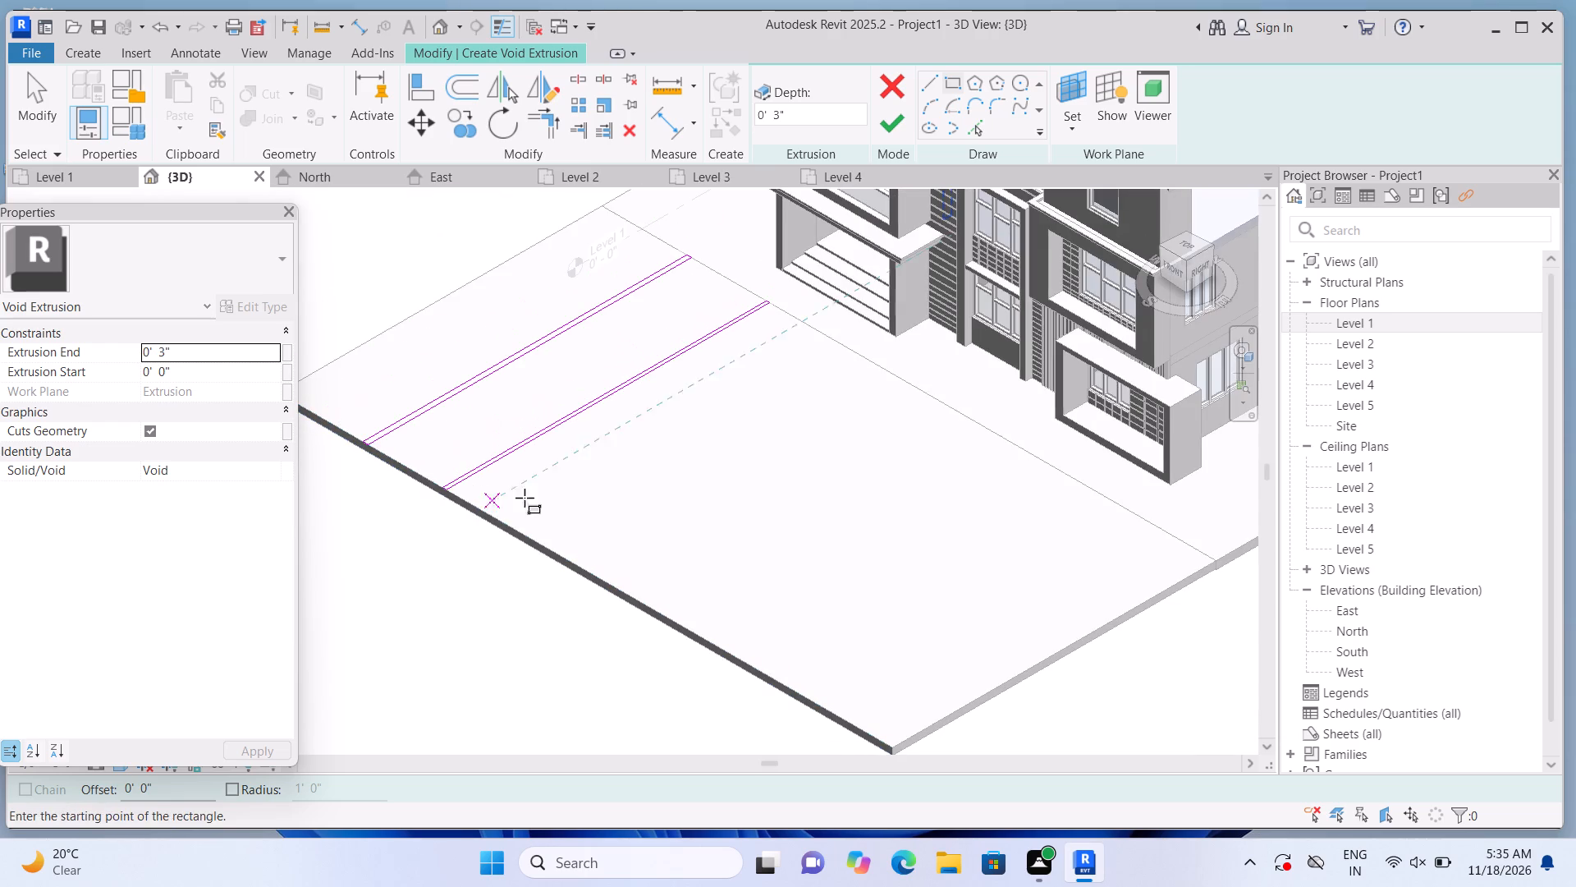
{"action": "scroll", "coordinate": [737, 383], "scroll_direction": "up", "scroll_amount": 2}
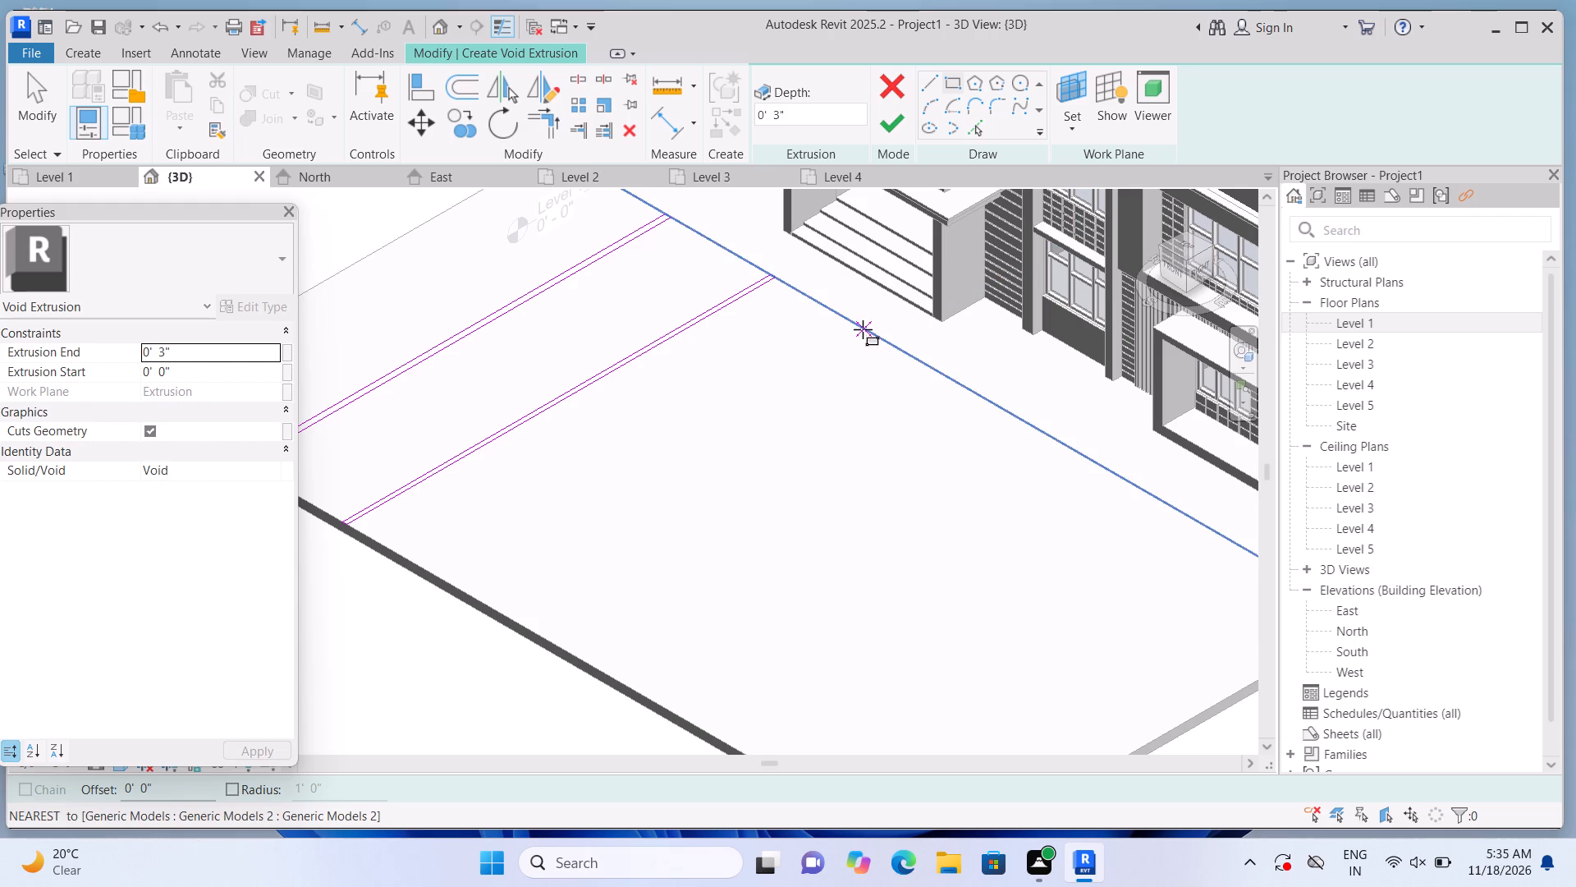
{"action": "left_click", "coordinate": [871, 334]}
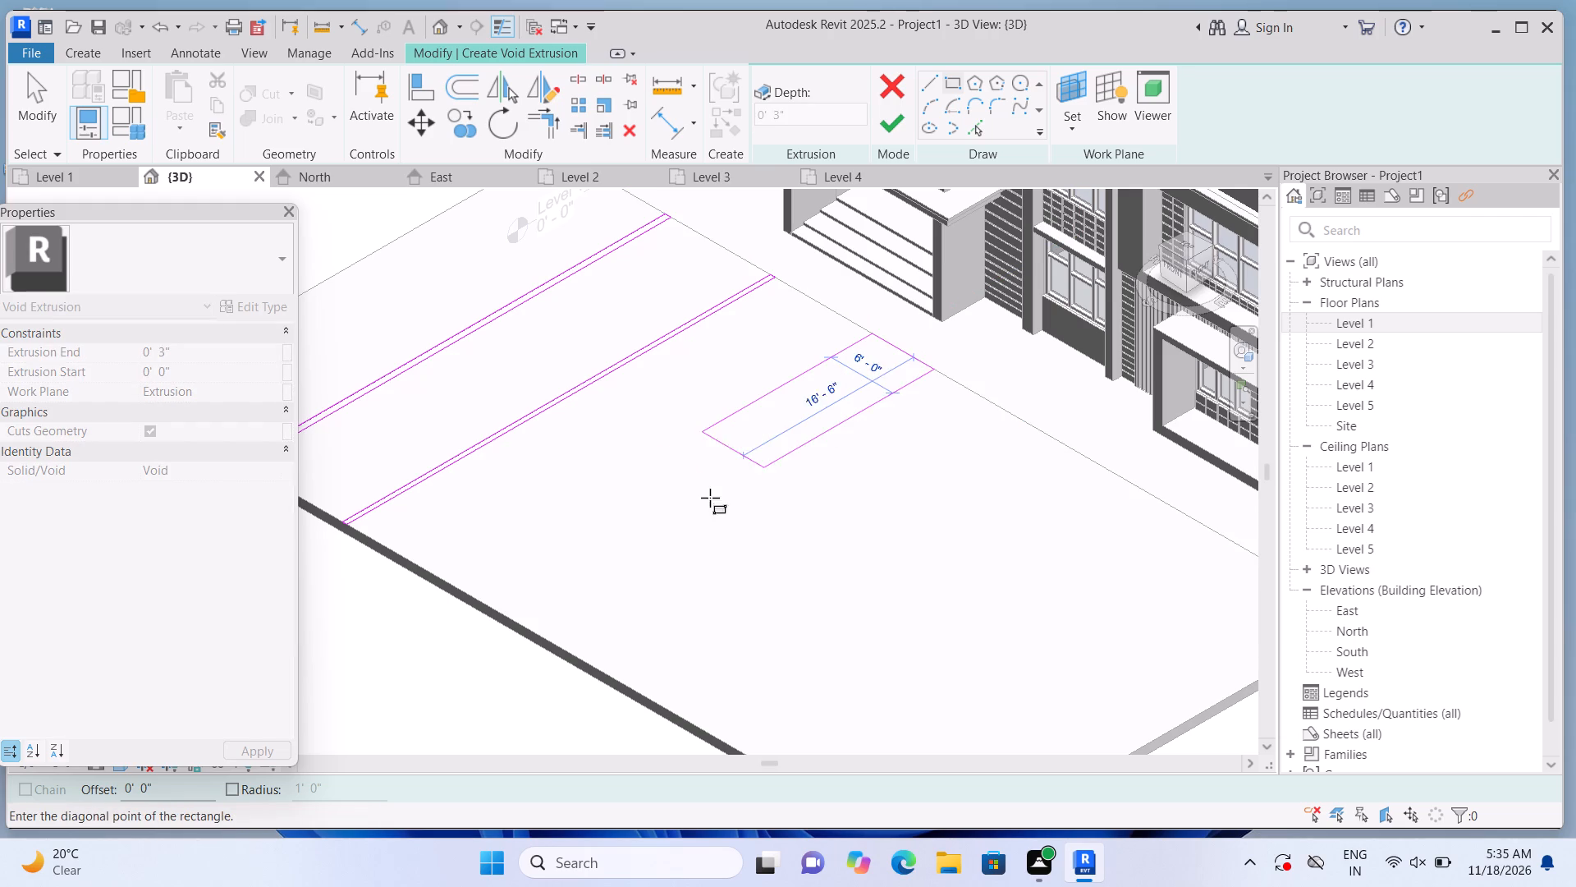
{"action": "scroll", "coordinate": [530, 641], "scroll_direction": "up", "scroll_amount": 5}
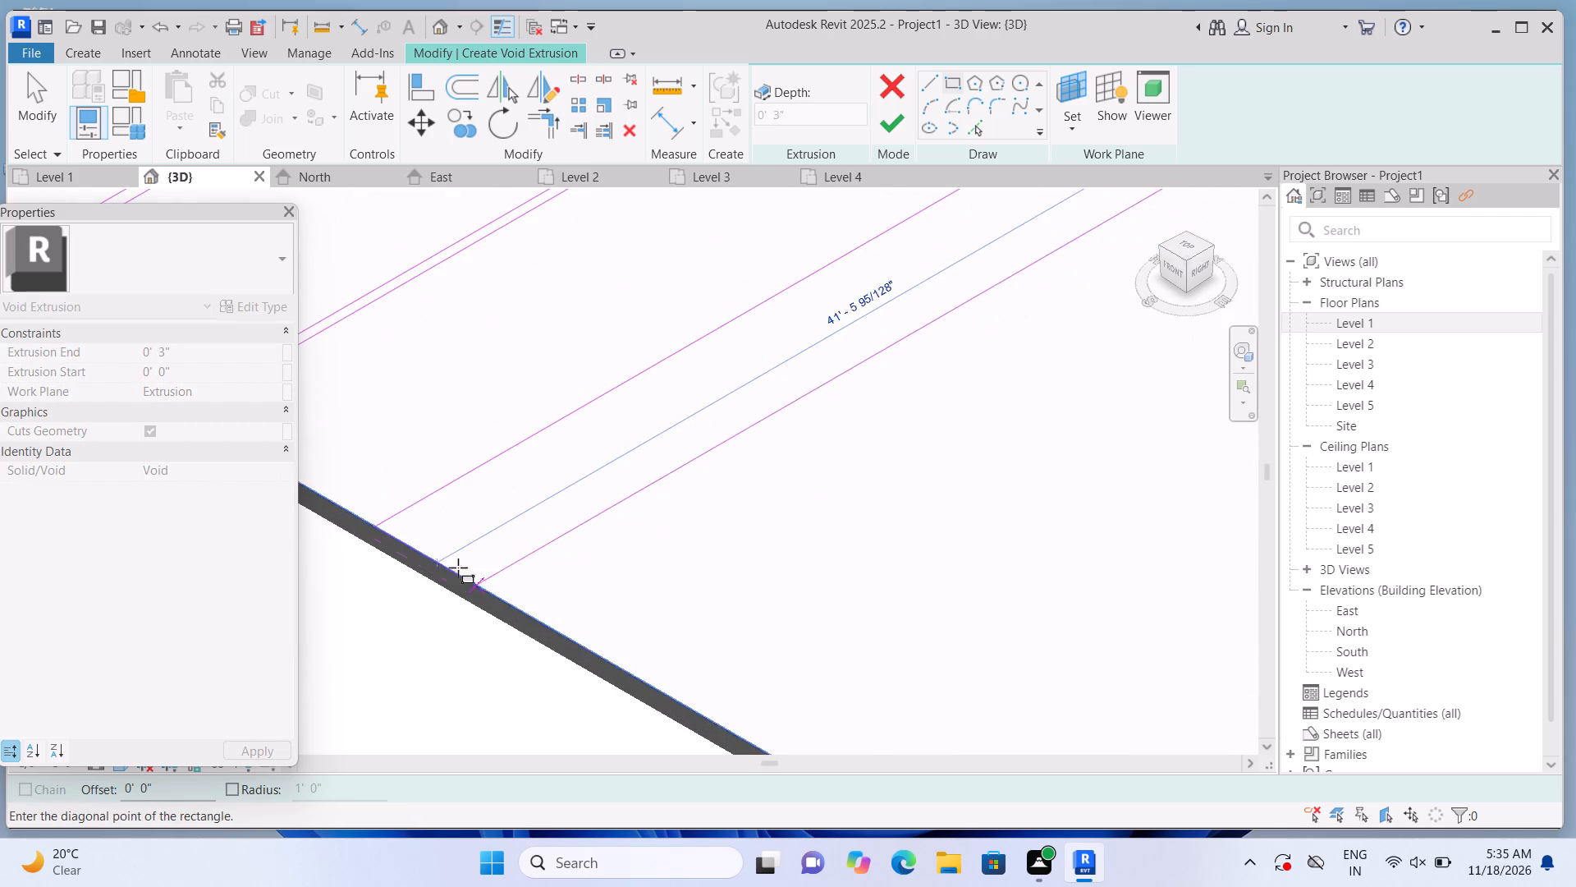
{"action": "left_click", "coordinate": [392, 536]}
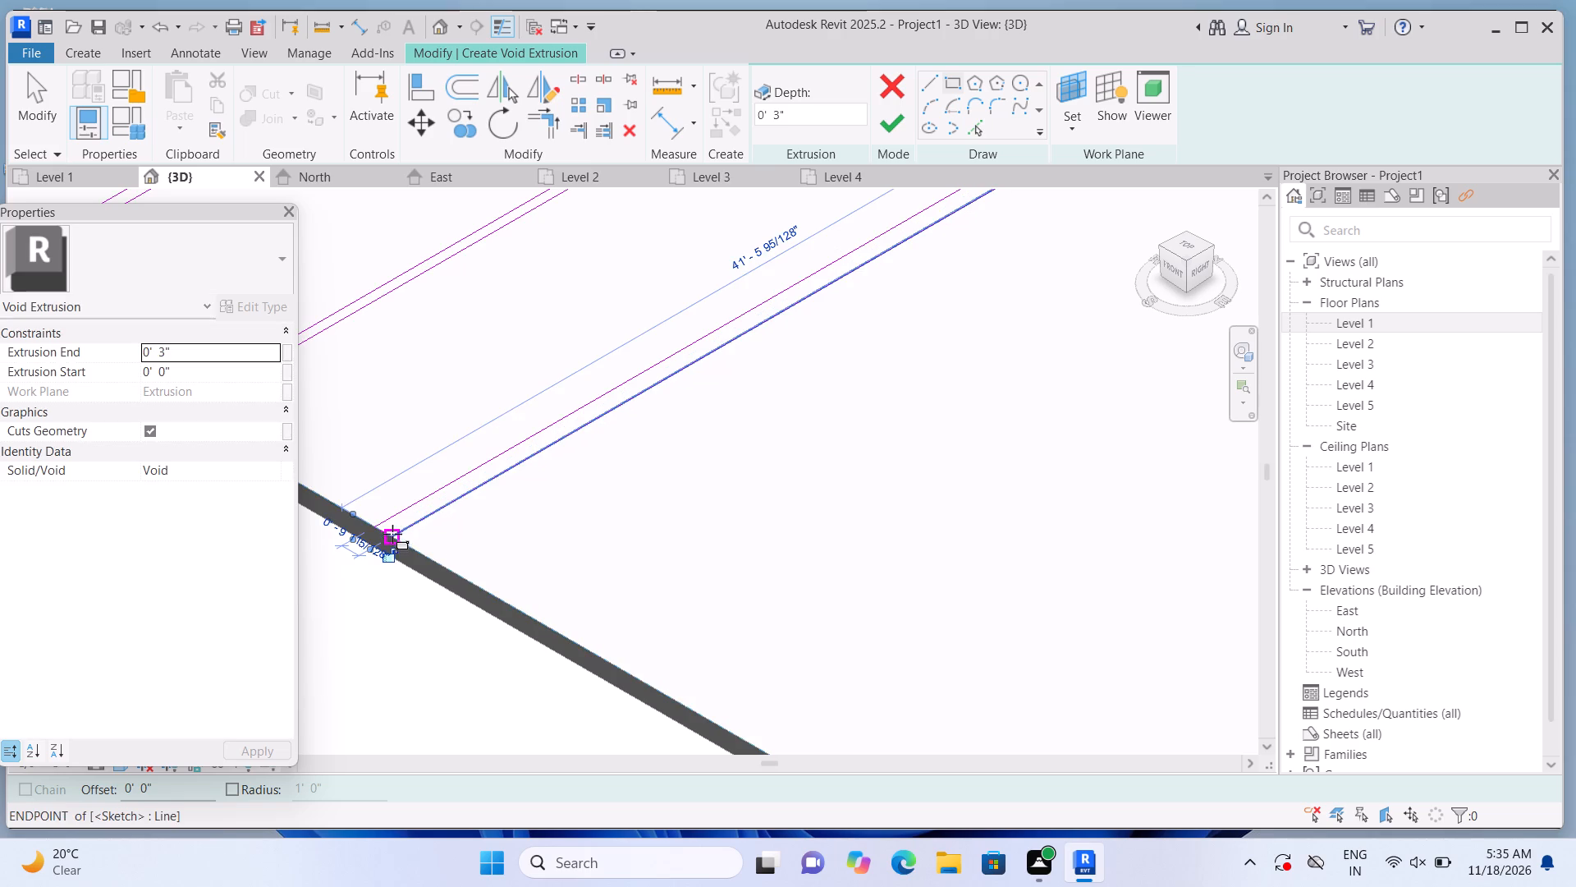
Sketch a fourth parallel strip across the slab's top, about 41' 6" long and 10" wide, spaced beyond the third.
{"action": "scroll", "coordinate": [415, 549], "scroll_direction": "down", "scroll_amount": 5}
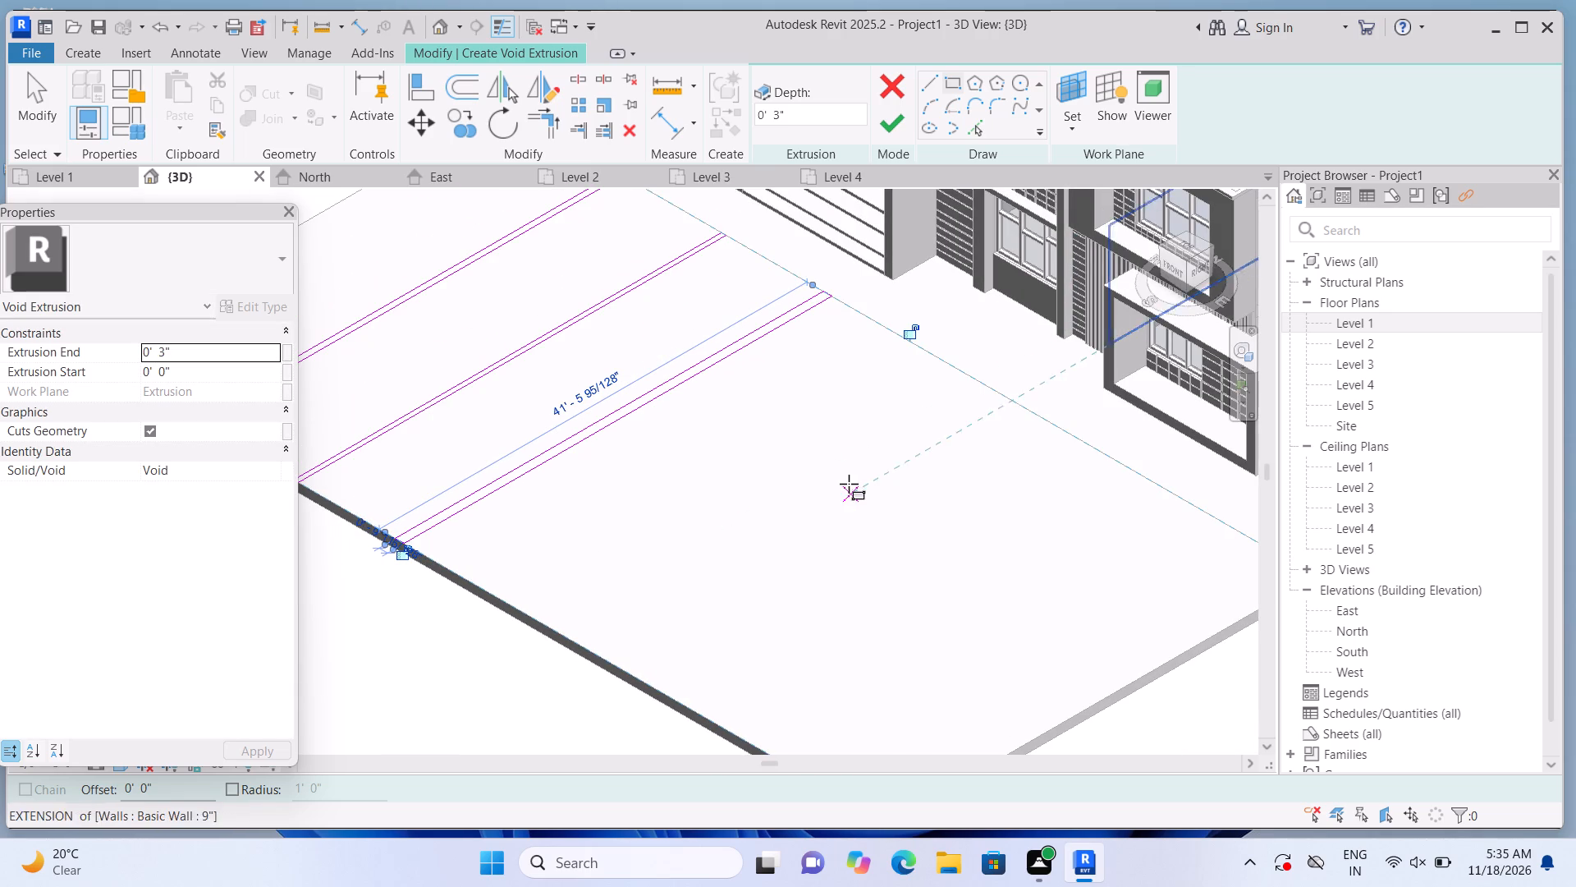
{"action": "scroll", "coordinate": [909, 381], "scroll_direction": "up", "scroll_amount": 1}
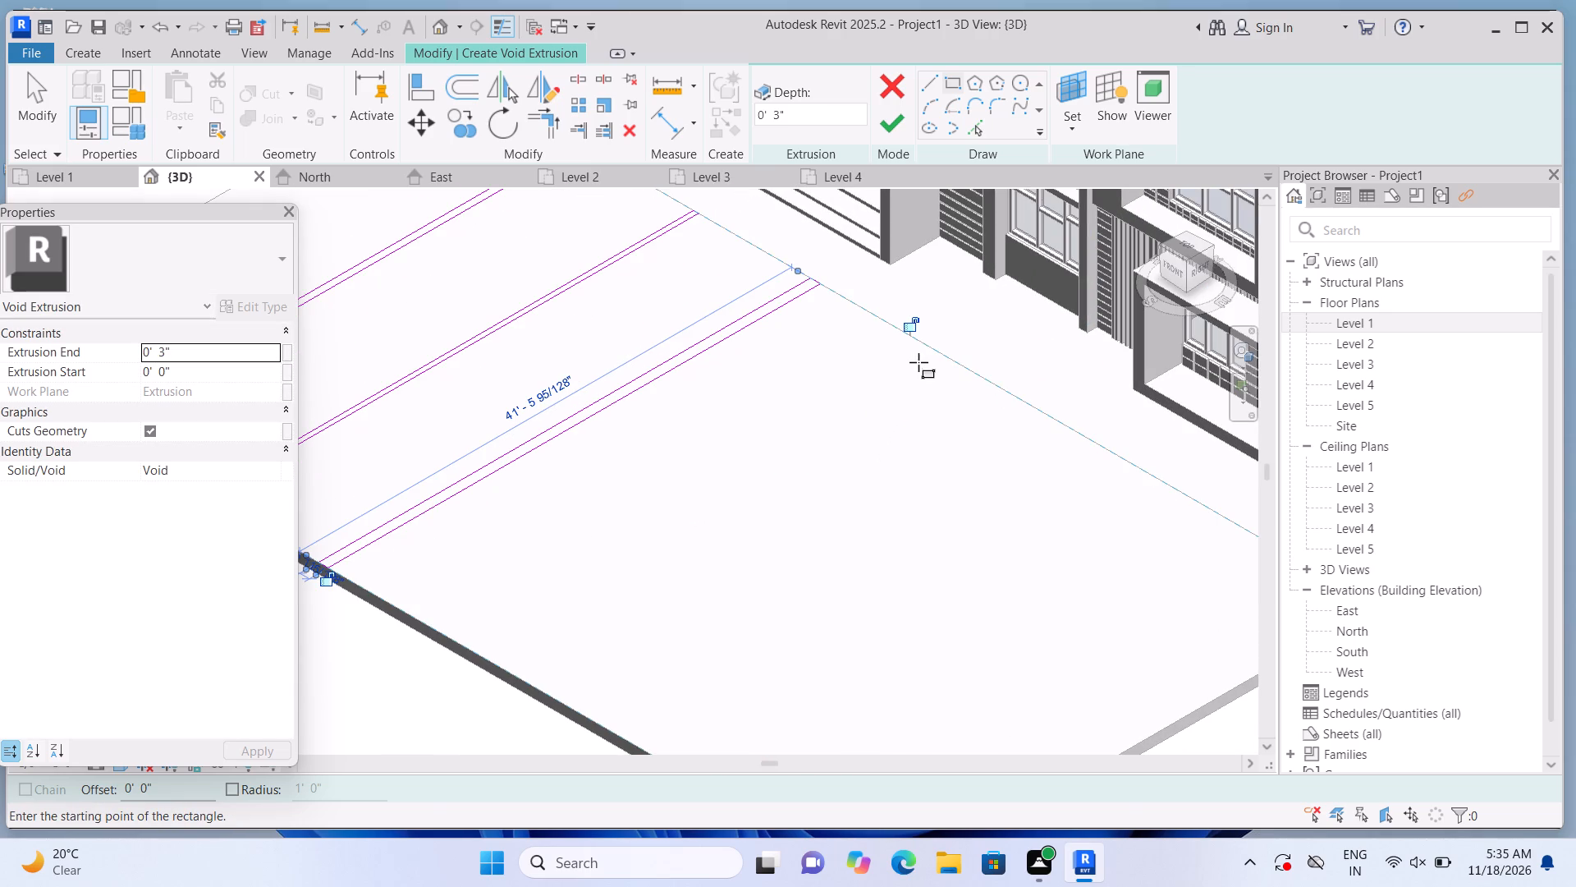
{"action": "left_click", "coordinate": [923, 347]}
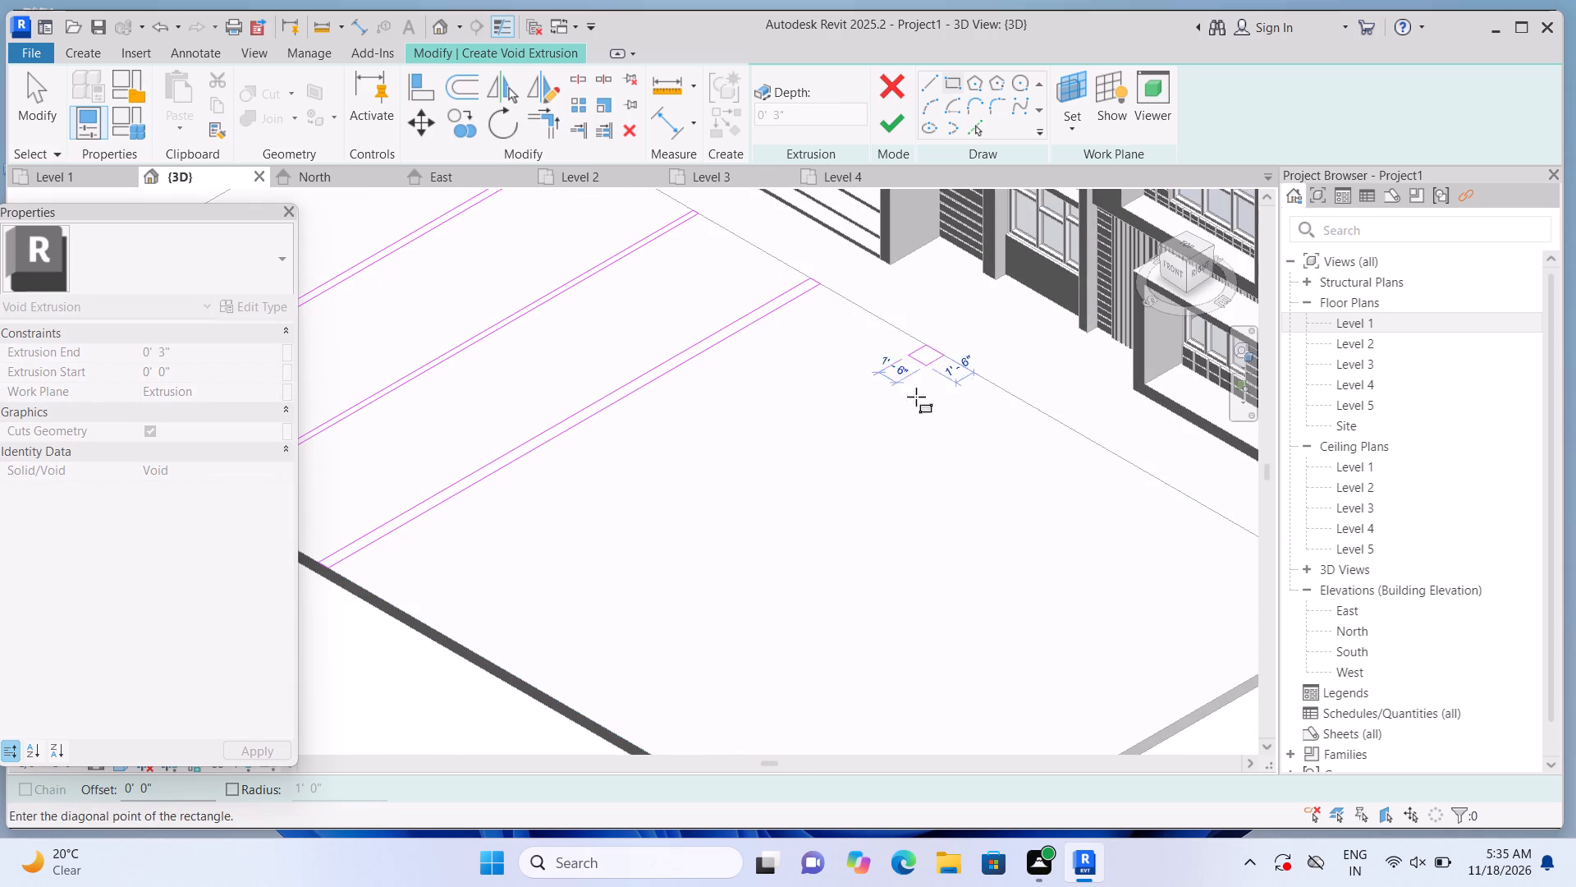
{"action": "scroll", "coordinate": [520, 695], "scroll_direction": "up", "scroll_amount": 2}
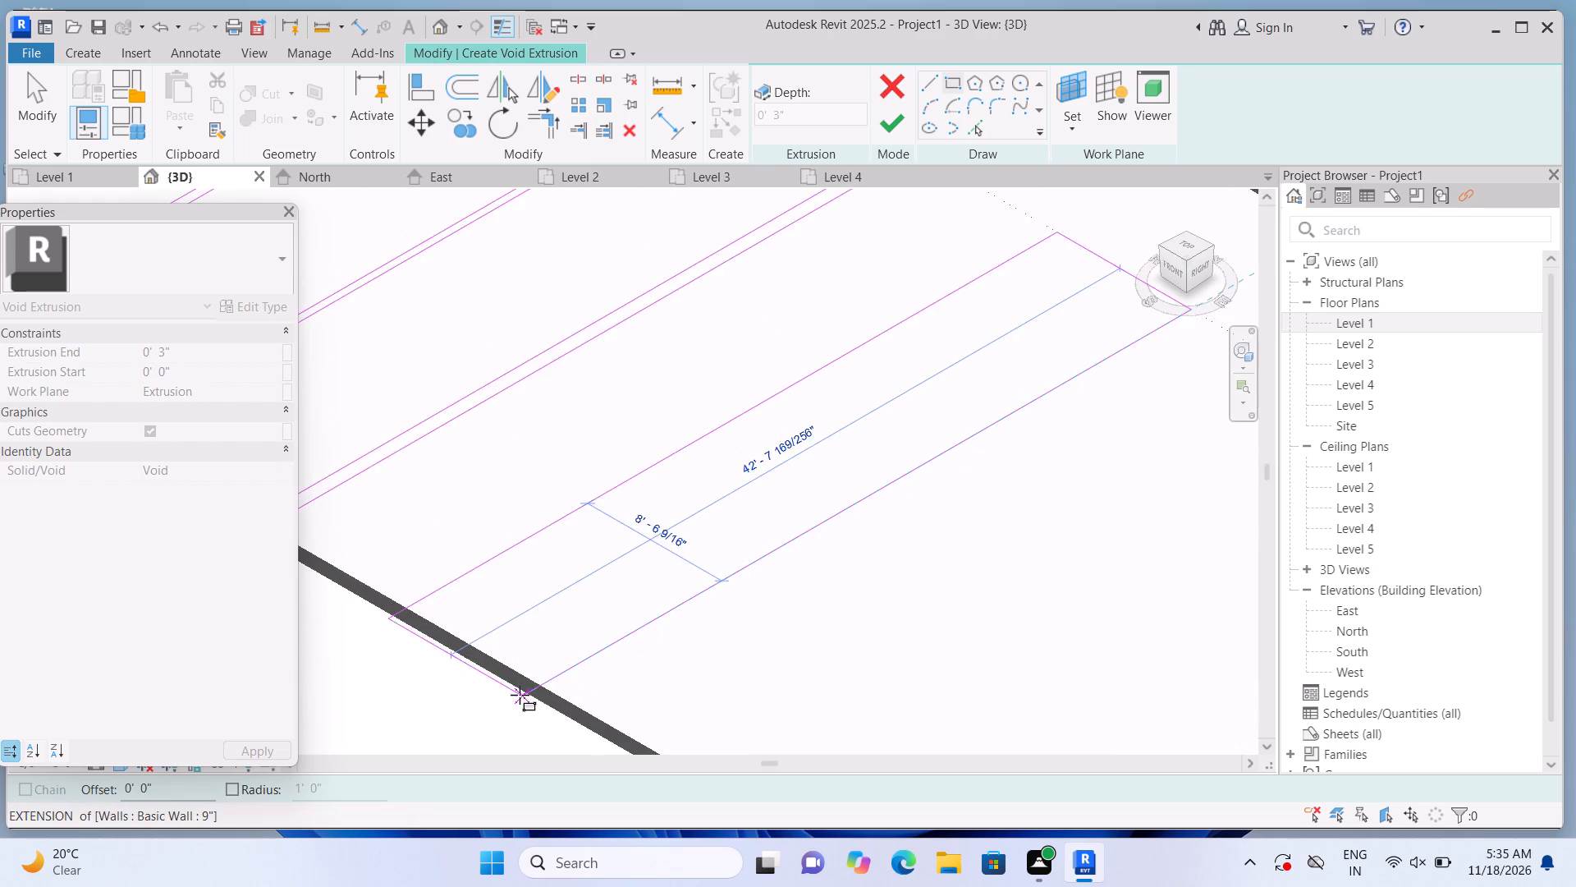
{"action": "scroll", "coordinate": [520, 695], "scroll_direction": "up", "scroll_amount": 1}
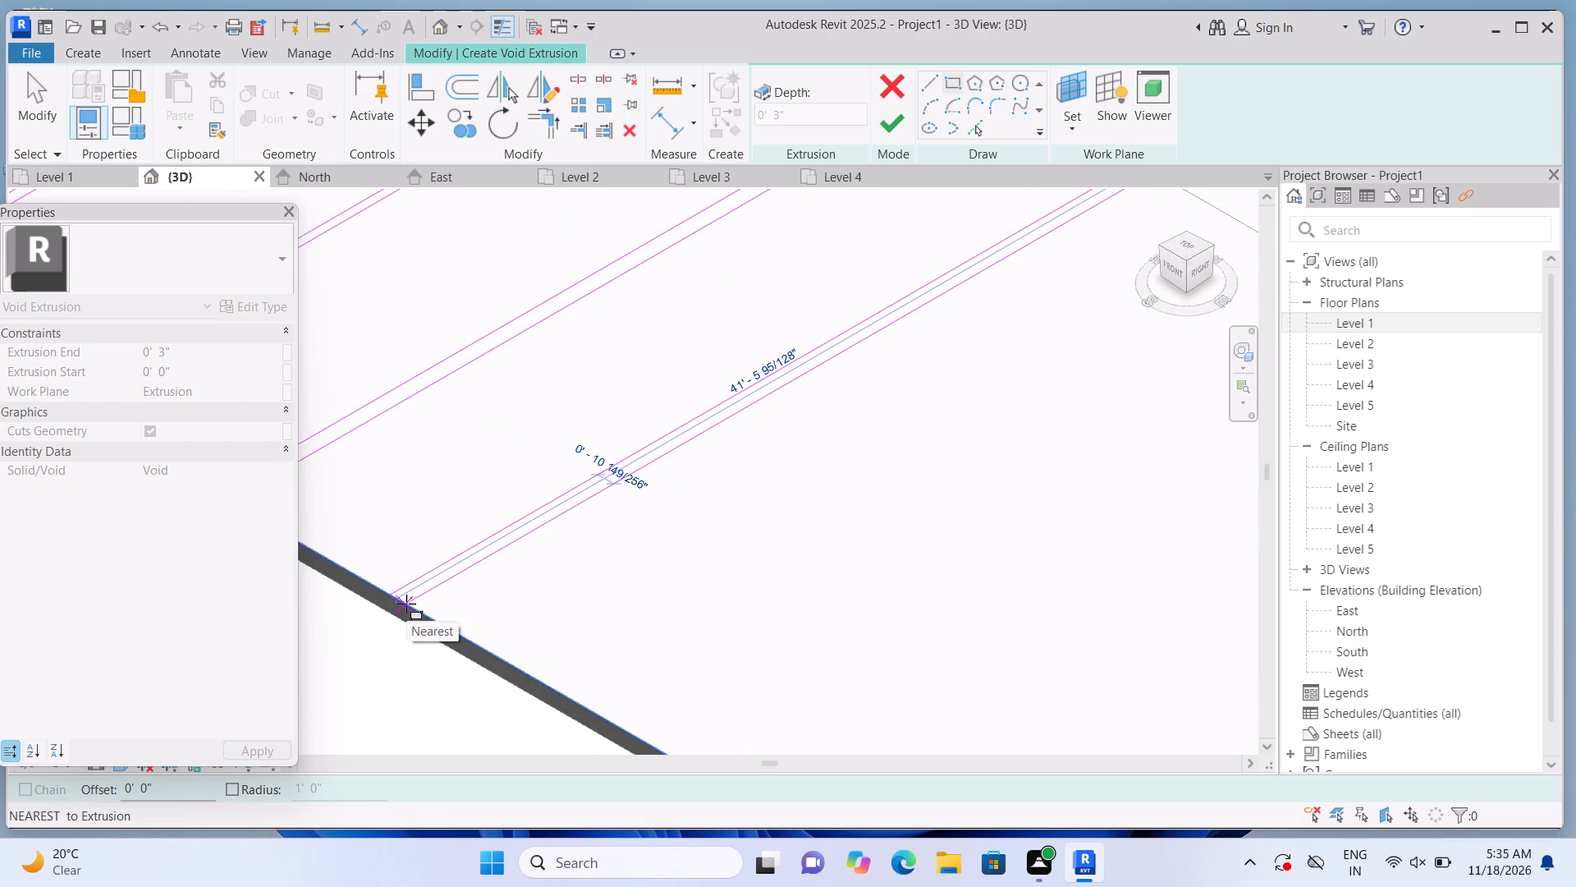
{"action": "left_click", "coordinate": [406, 603]}
Sketch a fifth parallel strip across the slab's top, about 41' 6" long and 10" wide, spaced beyond the fourth.
{"action": "scroll", "coordinate": [416, 608], "scroll_direction": "down", "scroll_amount": 5}
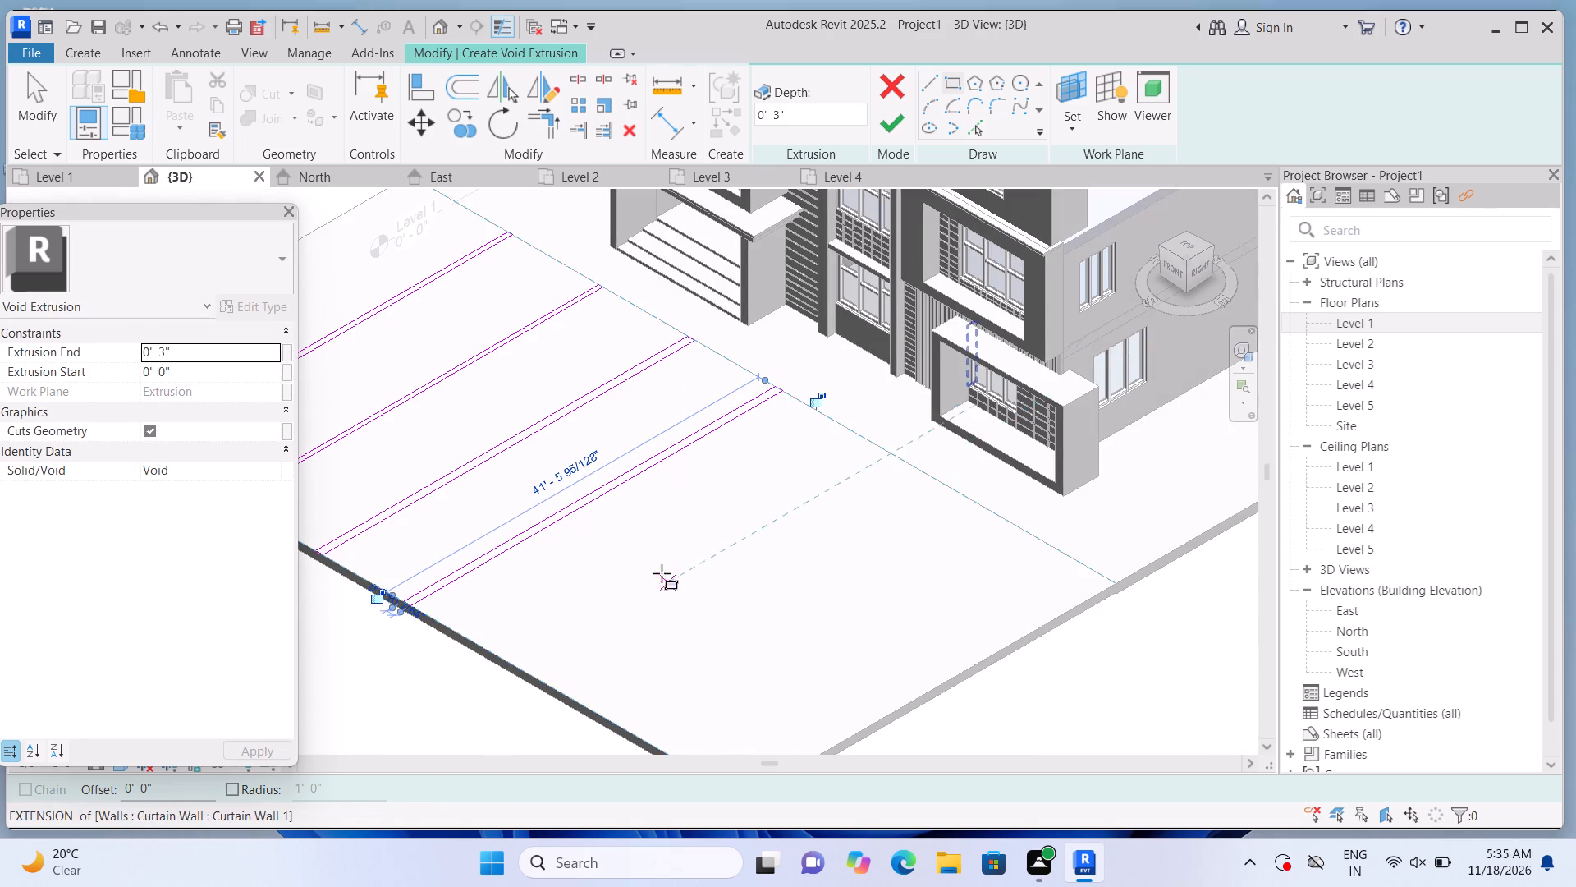
{"action": "middle_click_drag", "start_coordinate": [655, 562], "coordinate": [630, 517]}
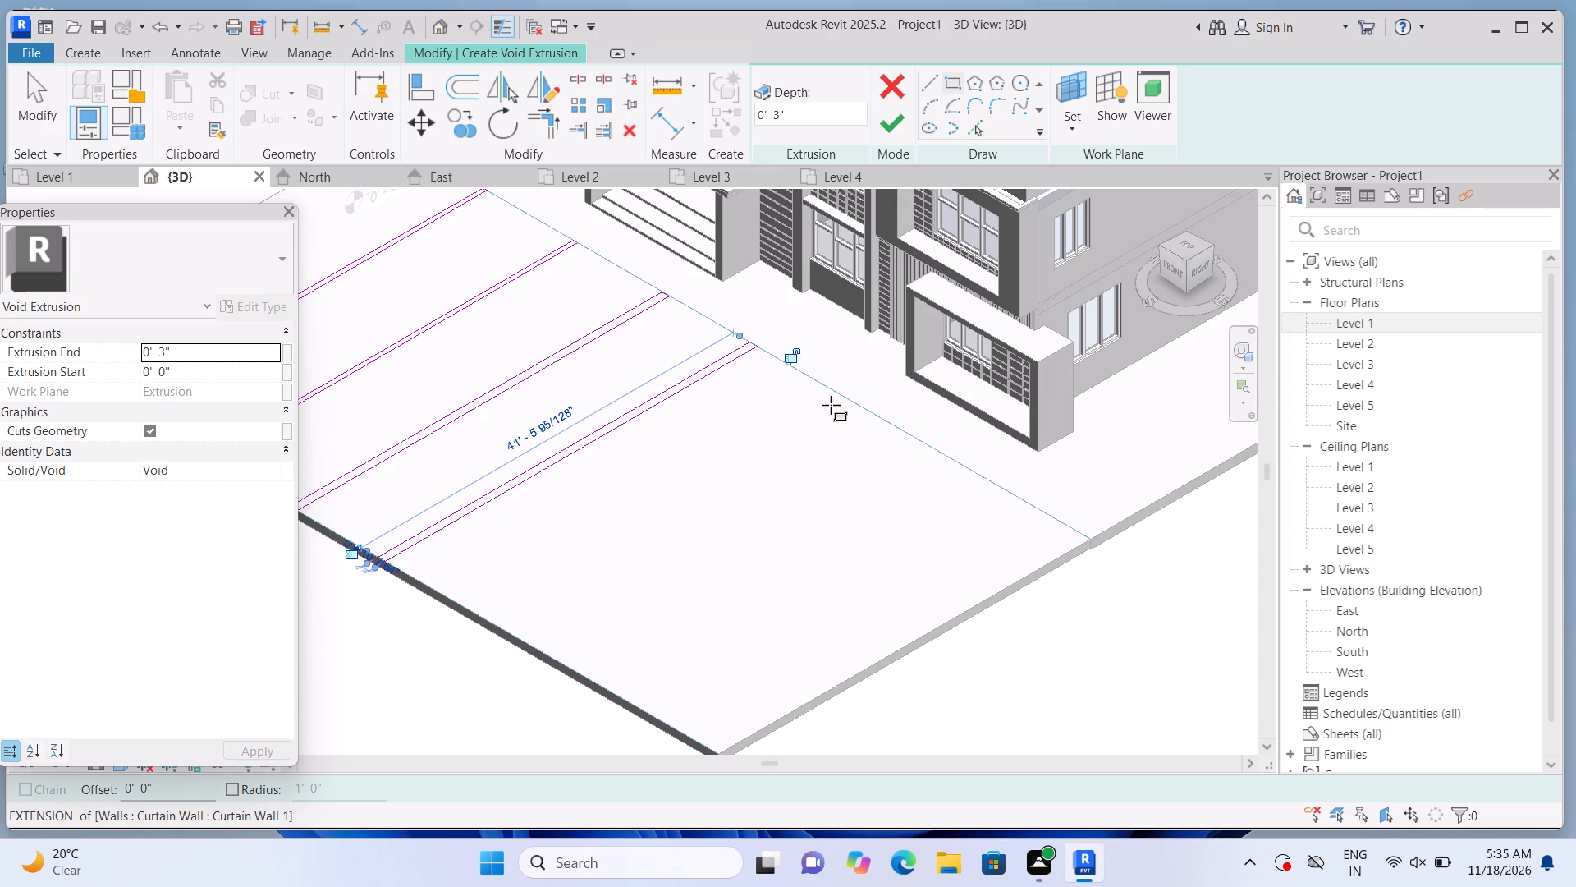
{"action": "left_click", "coordinate": [836, 398]}
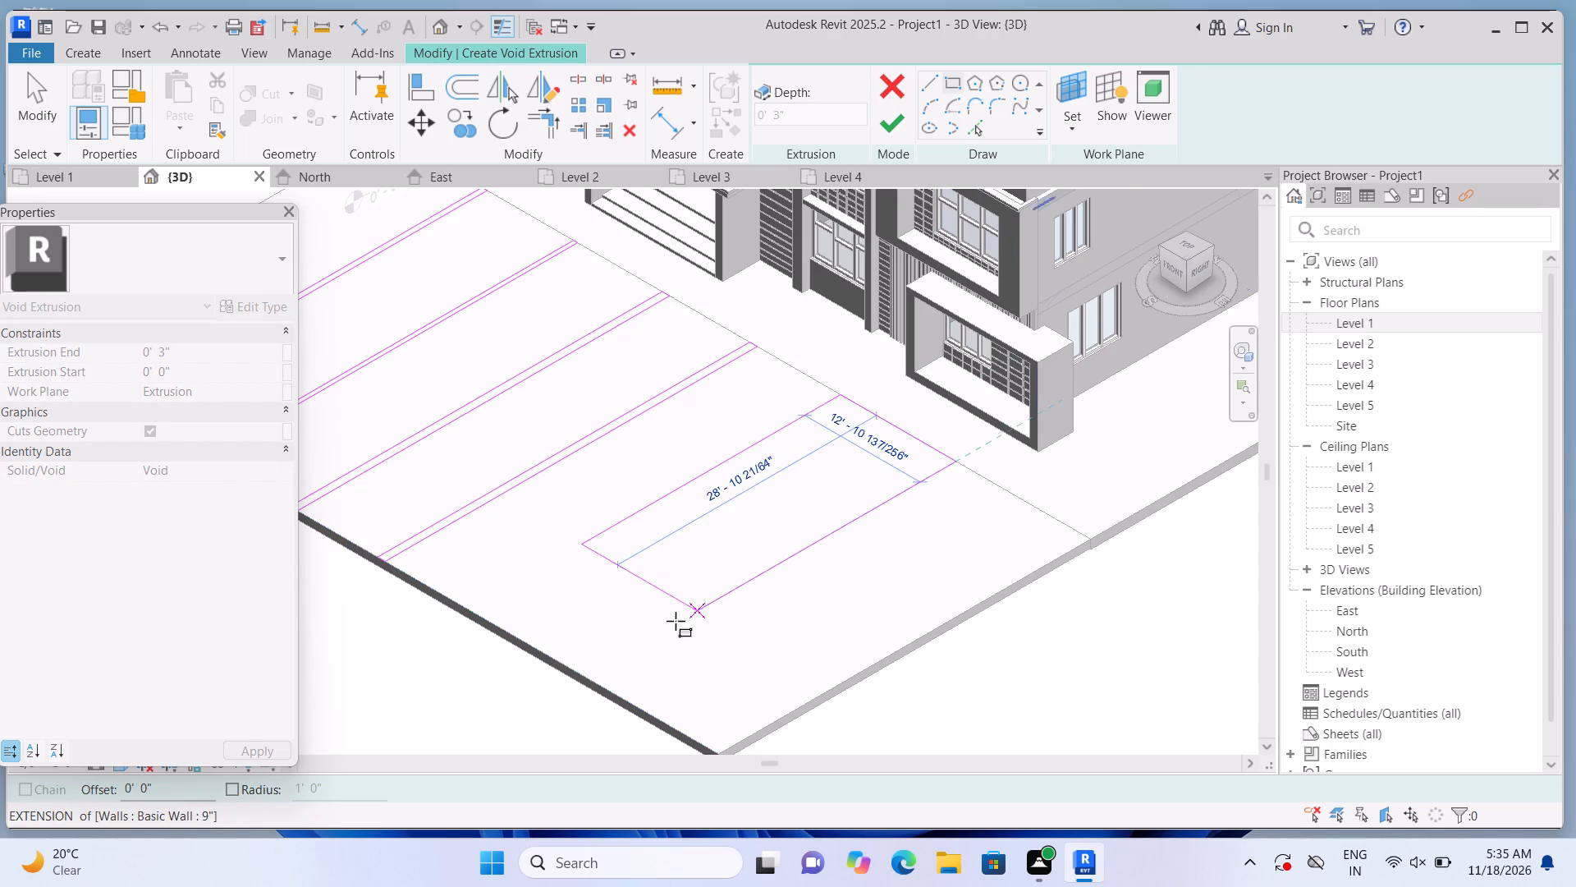
{"action": "scroll", "coordinate": [584, 685], "scroll_direction": "up", "scroll_amount": 4}
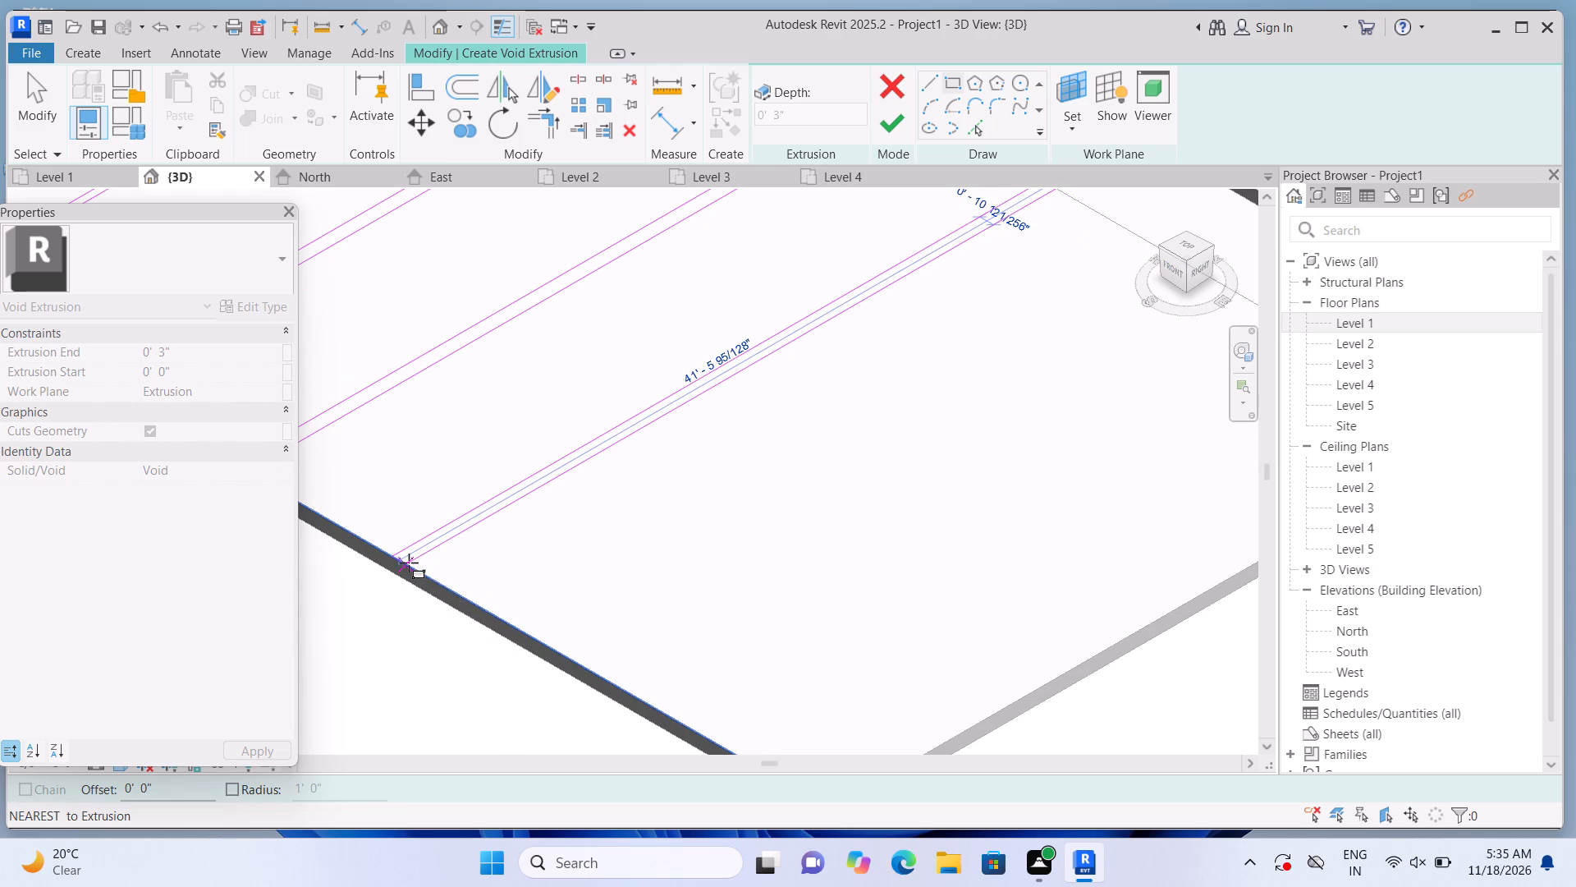
{"action": "left_click", "coordinate": [409, 562]}
Sketch a sixth parallel strip about 41' 6" long and 9" wide between the fifth strip and the slab's near side edge.
{"action": "middle_click_drag", "start_coordinate": [671, 572], "coordinate": [568, 517]}
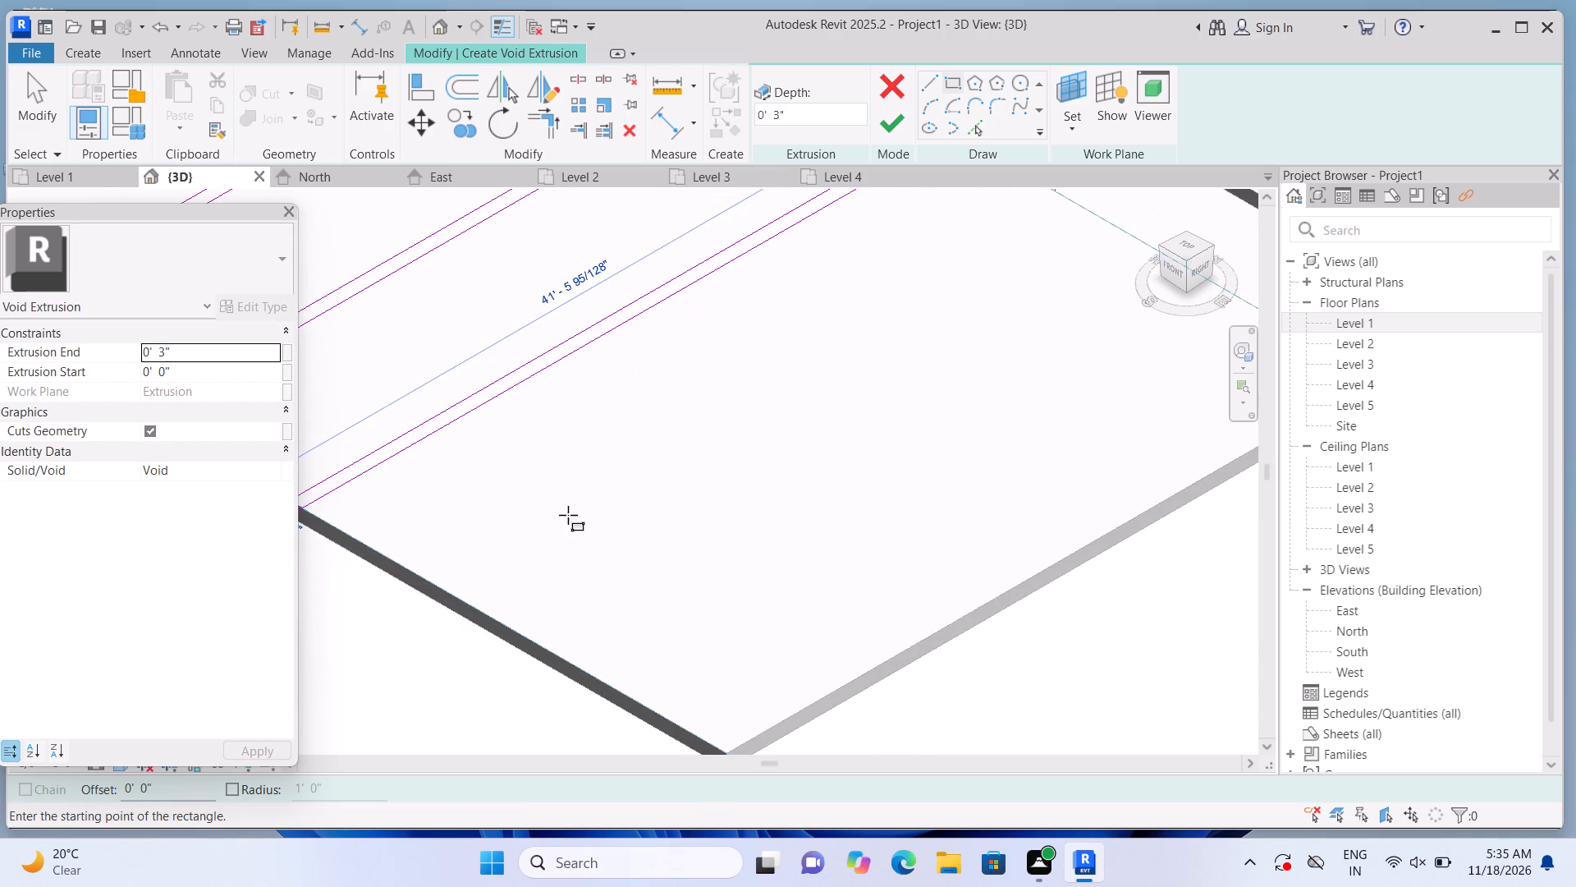
{"action": "scroll", "coordinate": [568, 518], "scroll_direction": "down", "scroll_amount": 2}
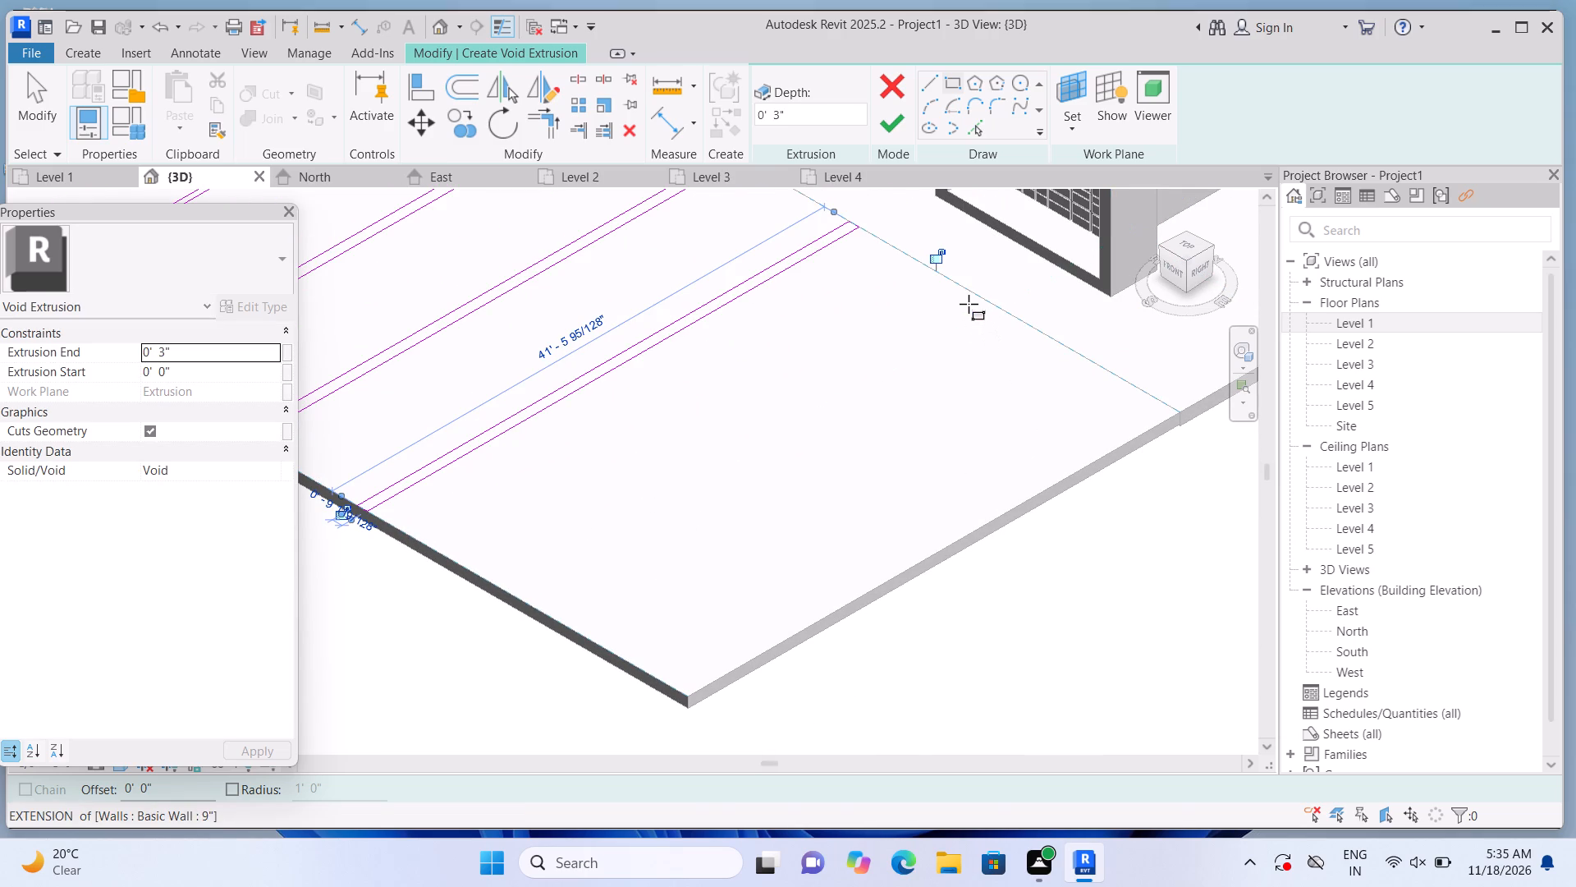
{"action": "left_click", "coordinate": [976, 296]}
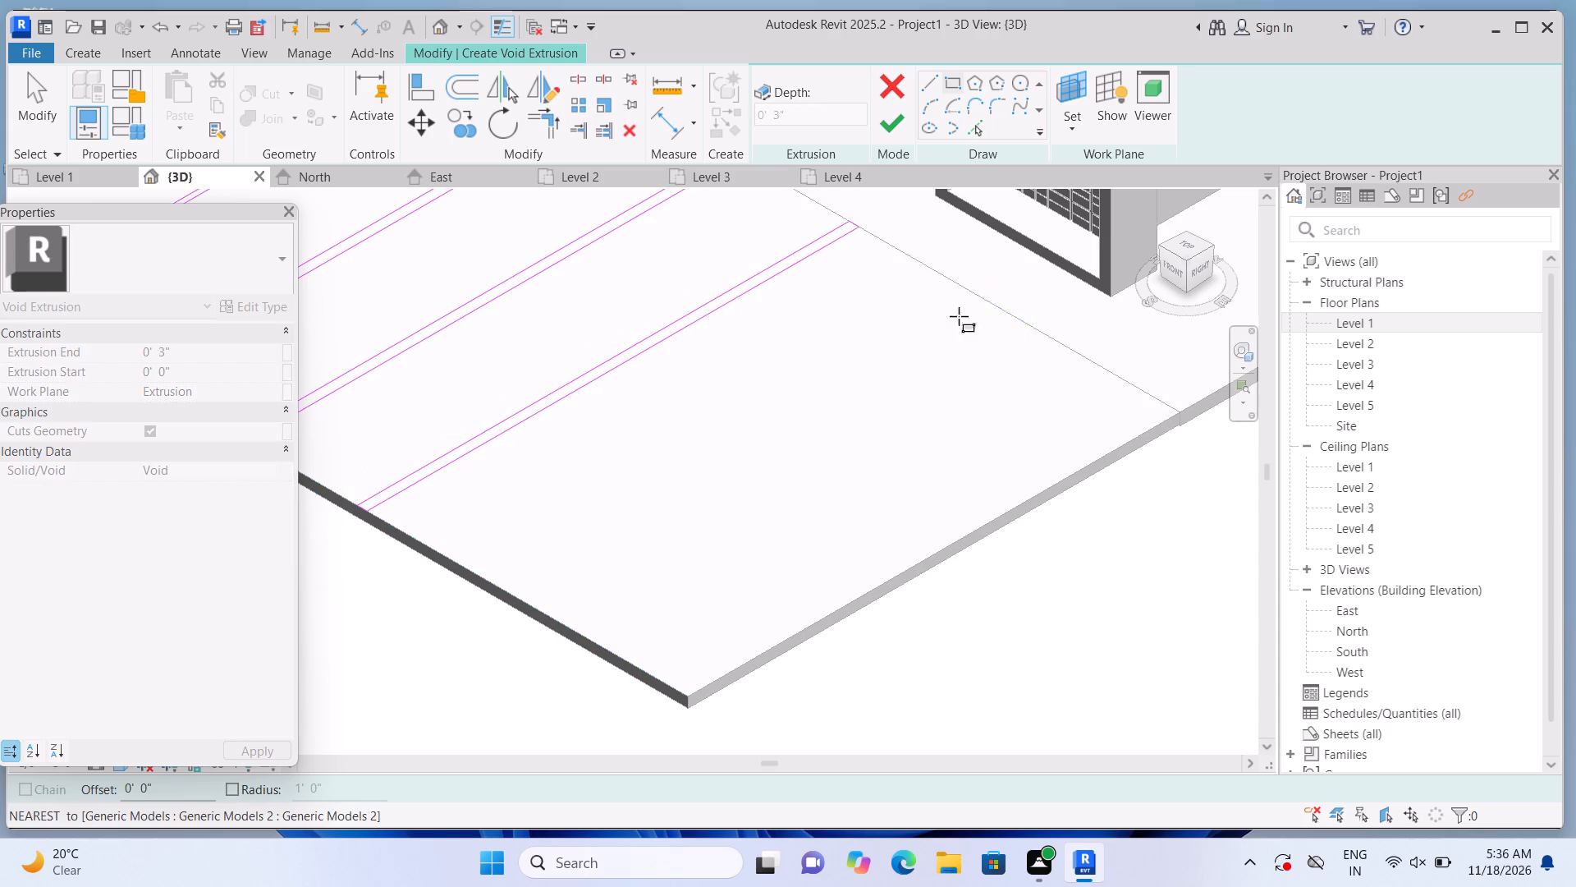
{"action": "scroll", "coordinate": [772, 461], "scroll_direction": "up", "scroll_amount": 3}
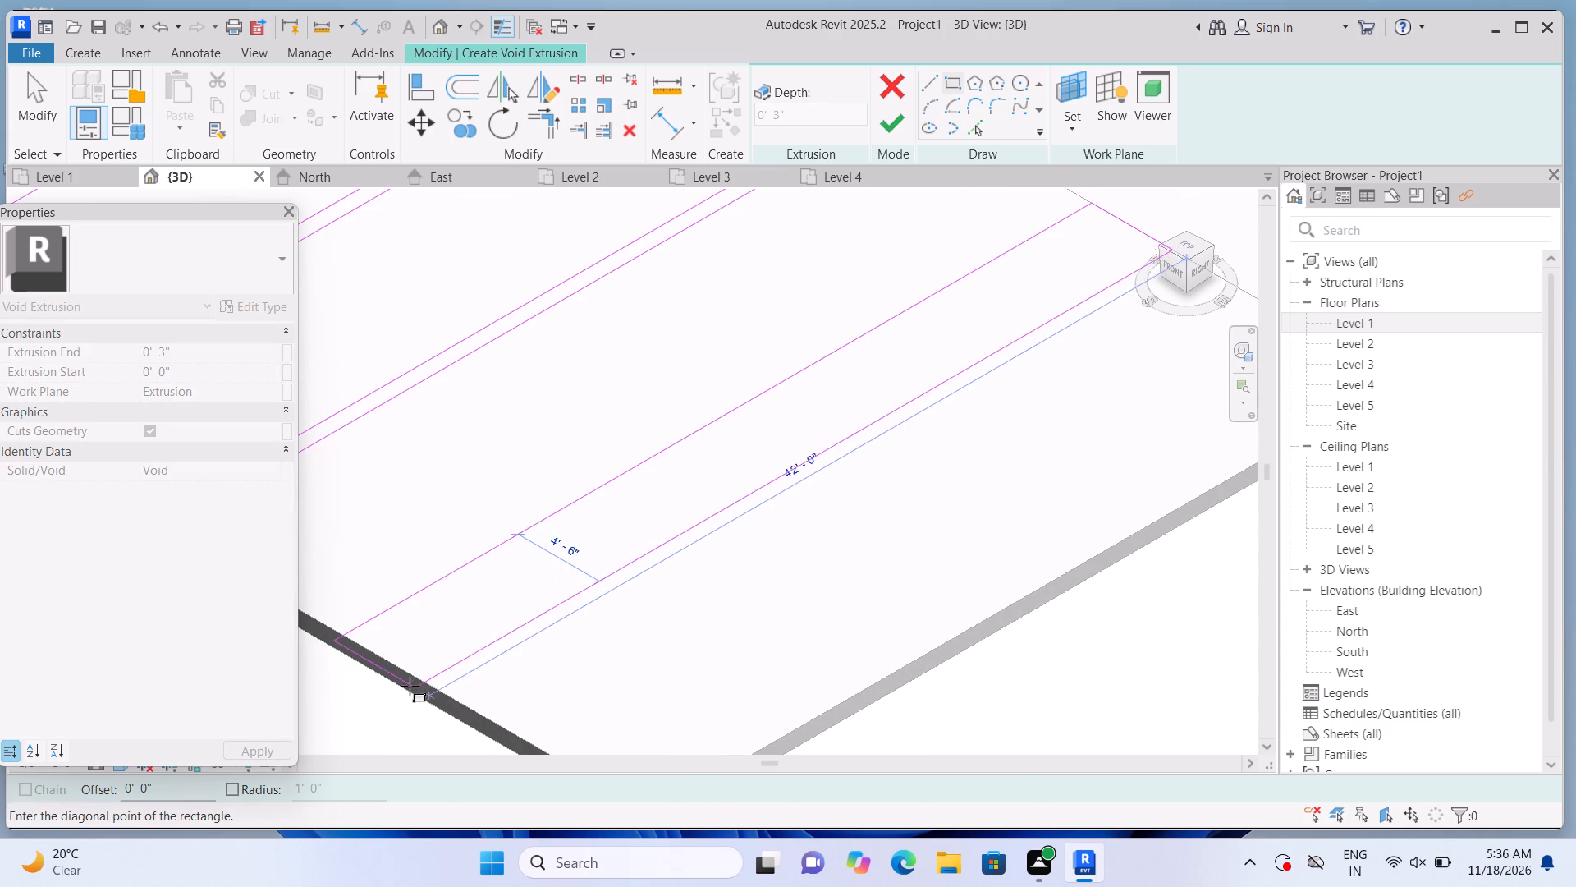
{"action": "left_click", "coordinate": [363, 640]}
Finish the void extrusion of the six strips at 3" depth to cut them into the forecourt slab, and clear the selection.
{"action": "scroll", "coordinate": [478, 632], "scroll_direction": "down", "scroll_amount": 6}
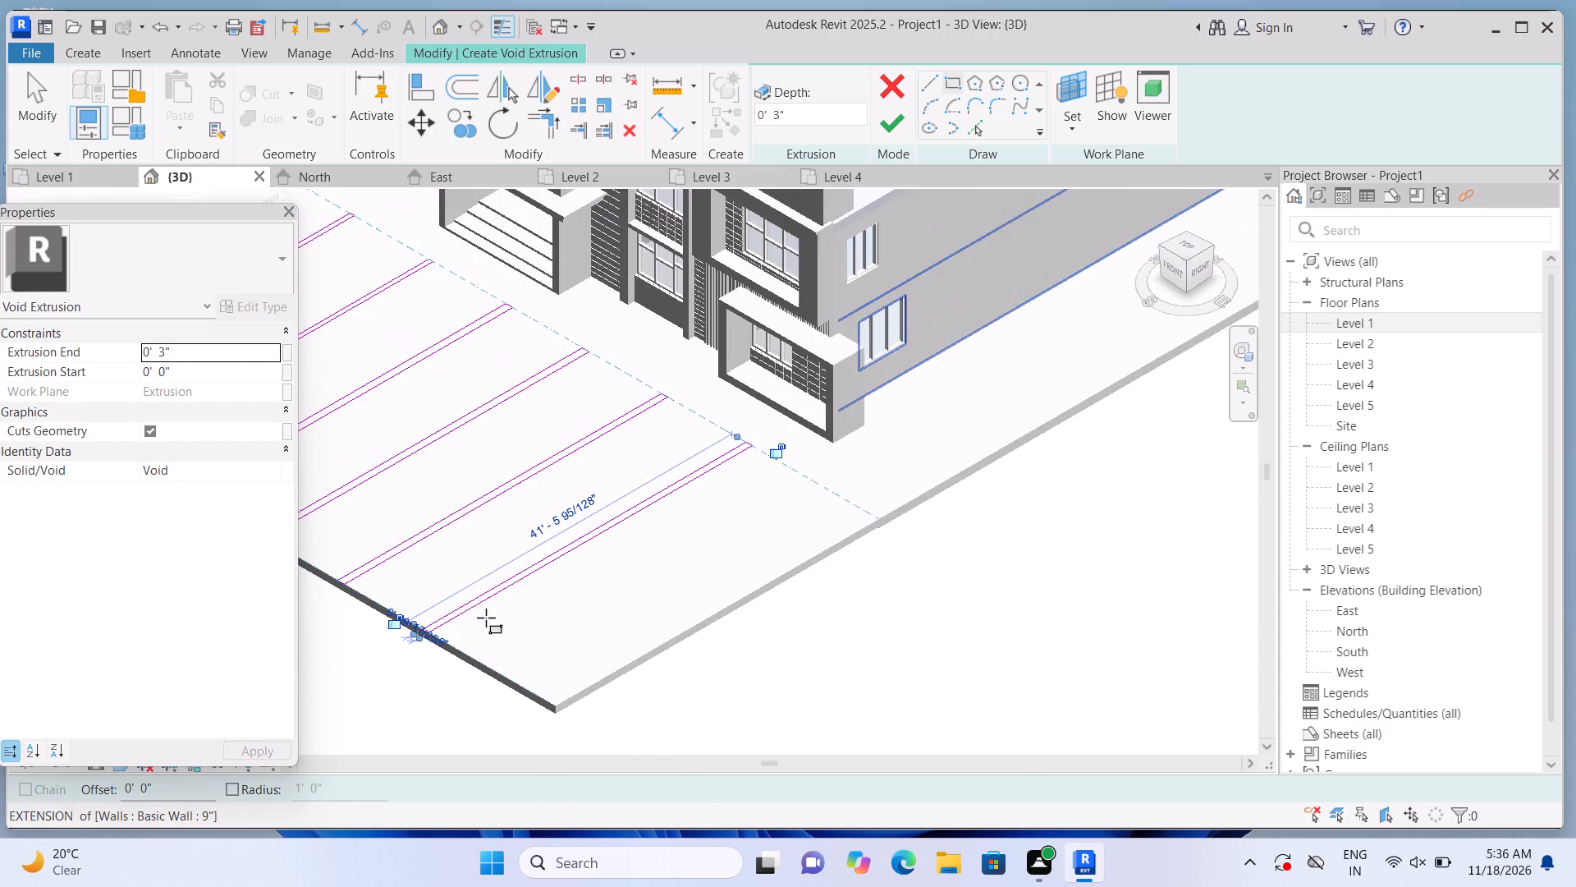
{"action": "scroll", "coordinate": [486, 618], "scroll_direction": "down", "scroll_amount": 3}
{"action": "middle_click_drag", "start_coordinate": [506, 601], "coordinate": [666, 634]}
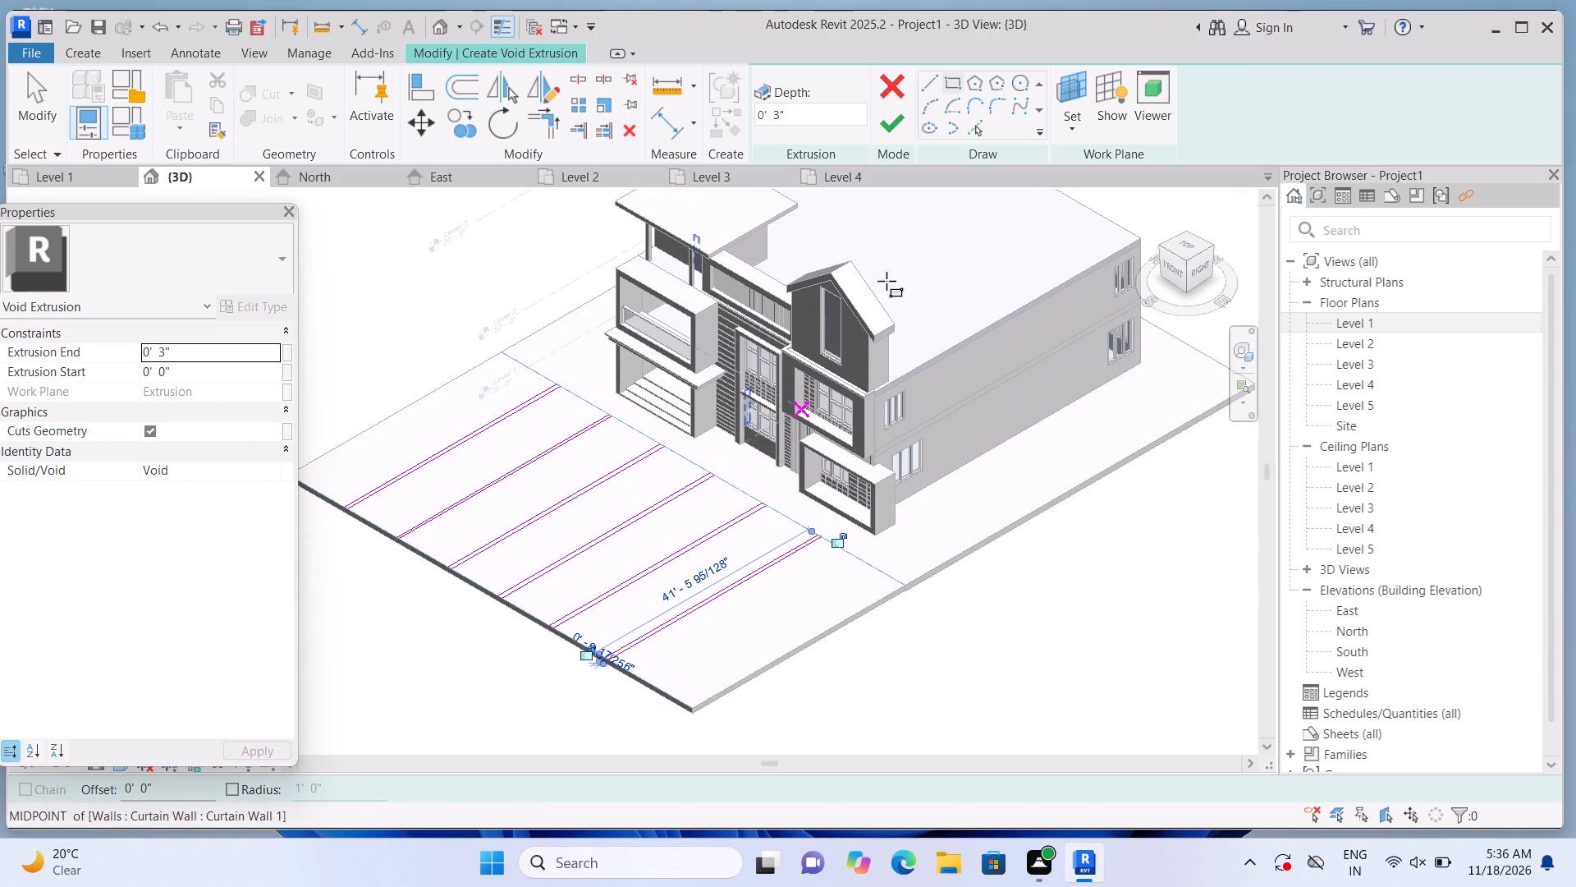
{"action": "left_click", "coordinate": [888, 131]}
{"action": "left_click", "coordinate": [943, 646]}
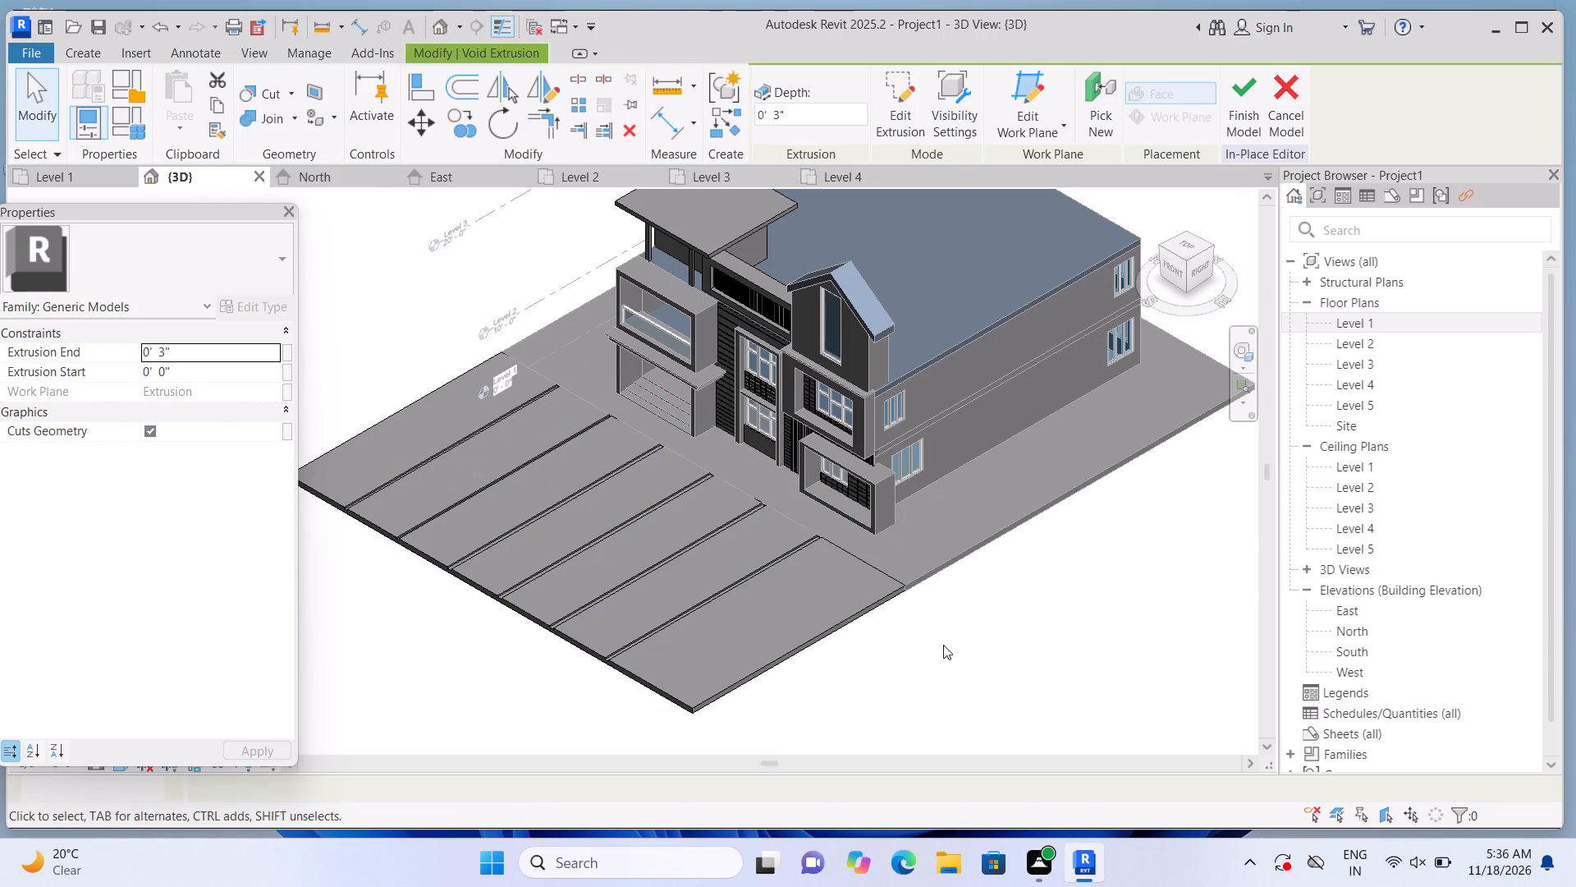
Start another void extrusion in the in-place model, picking the grooved forecourt slab's top face as its work plane.
{"action": "scroll", "coordinate": [454, 526], "scroll_direction": "up", "scroll_amount": 1}
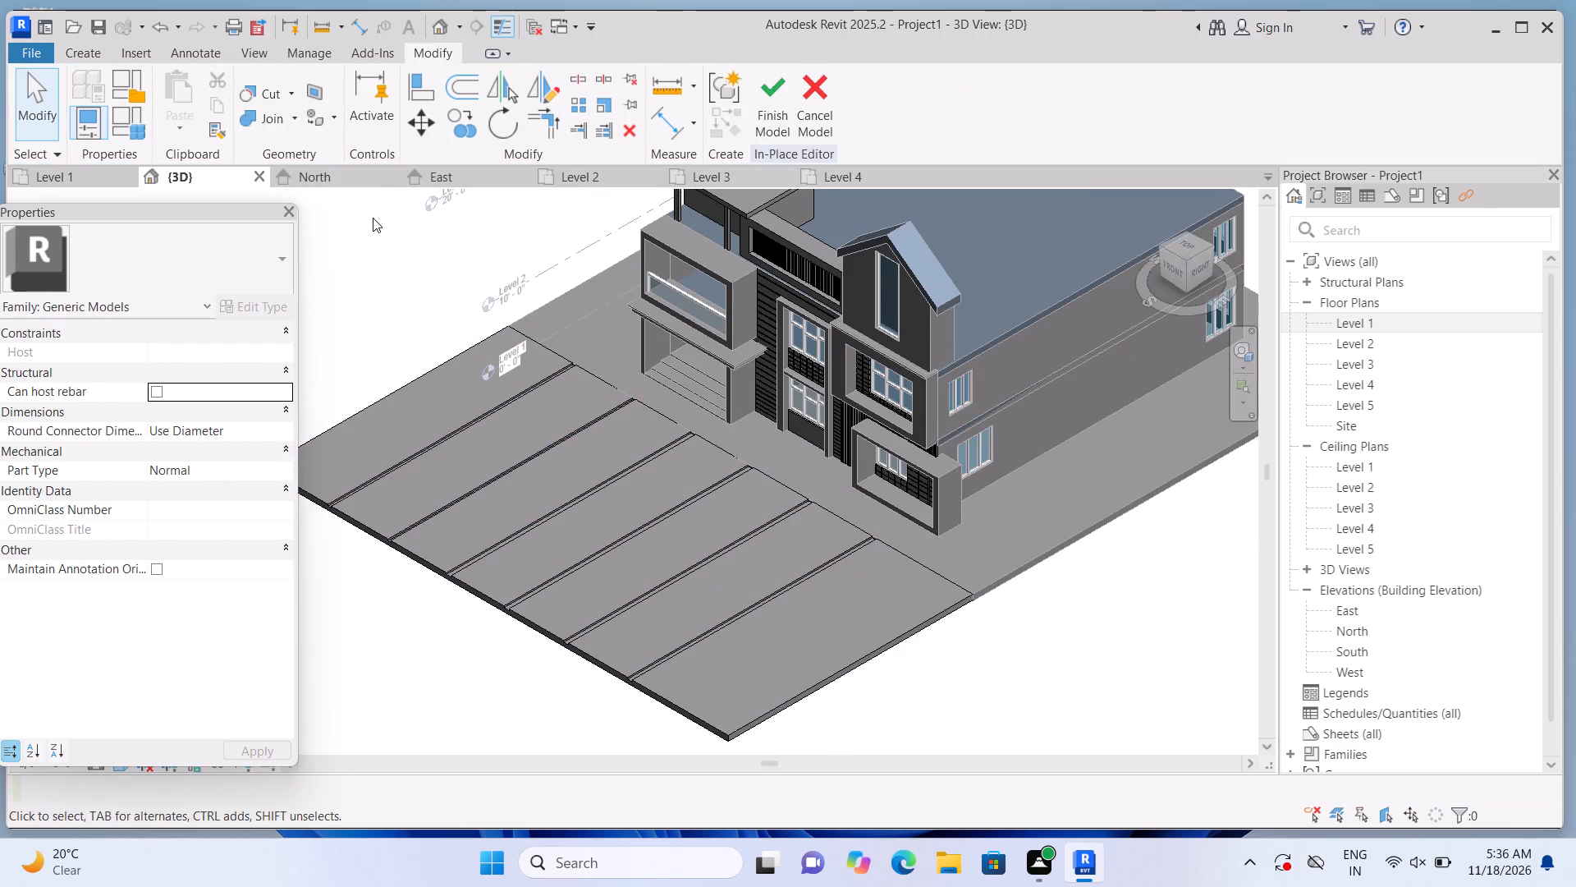
{"action": "left_click", "coordinate": [82, 62]}
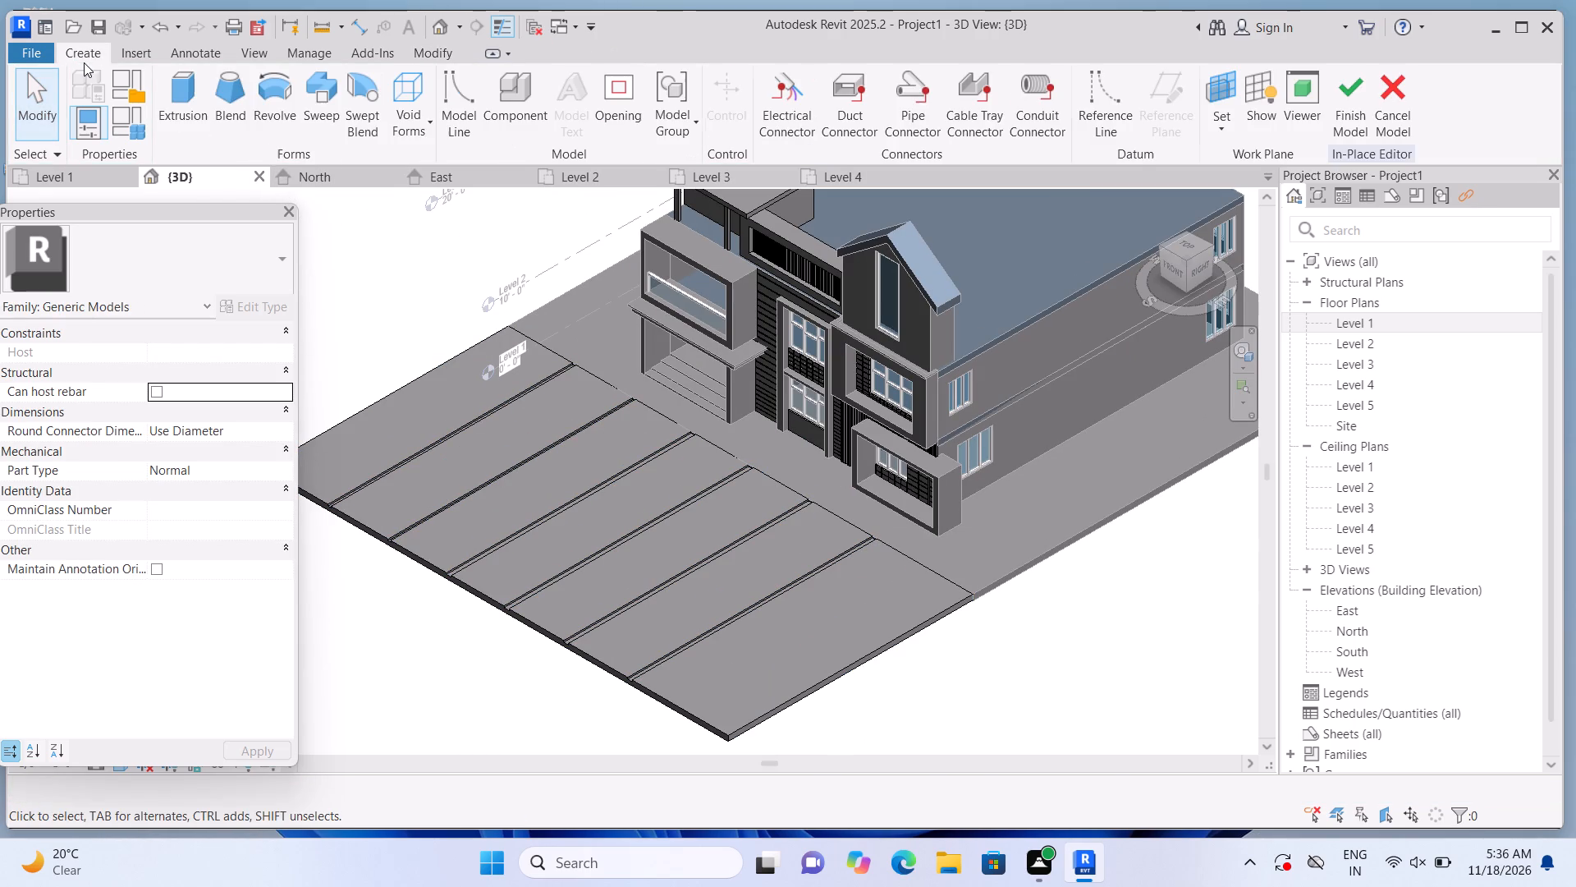
{"action": "left_click", "coordinate": [429, 112]}
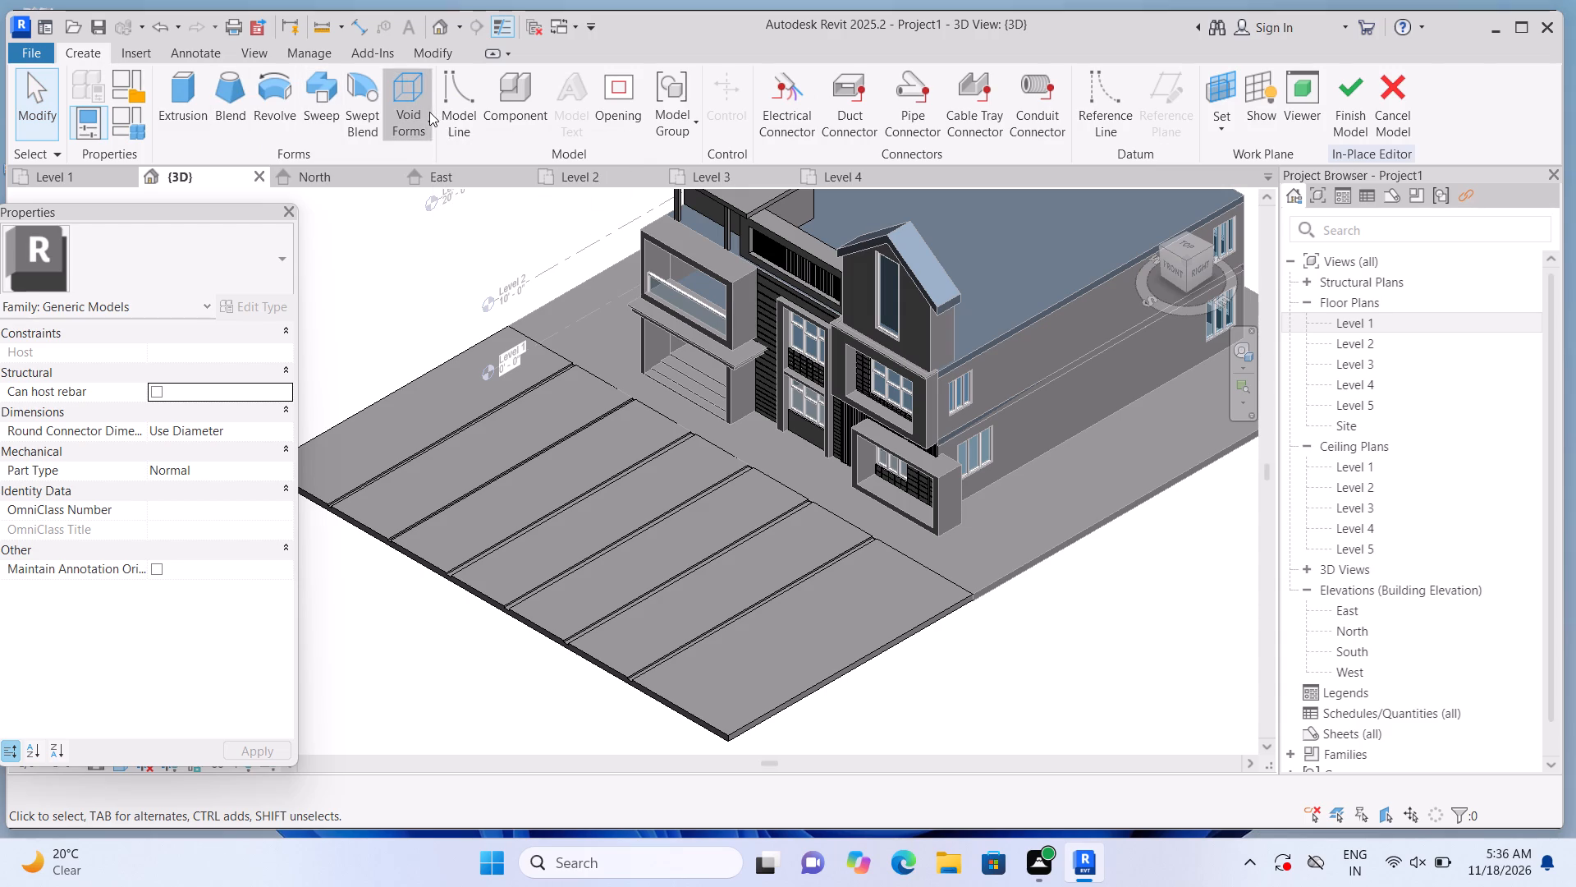
{"action": "left_click", "coordinate": [424, 149]}
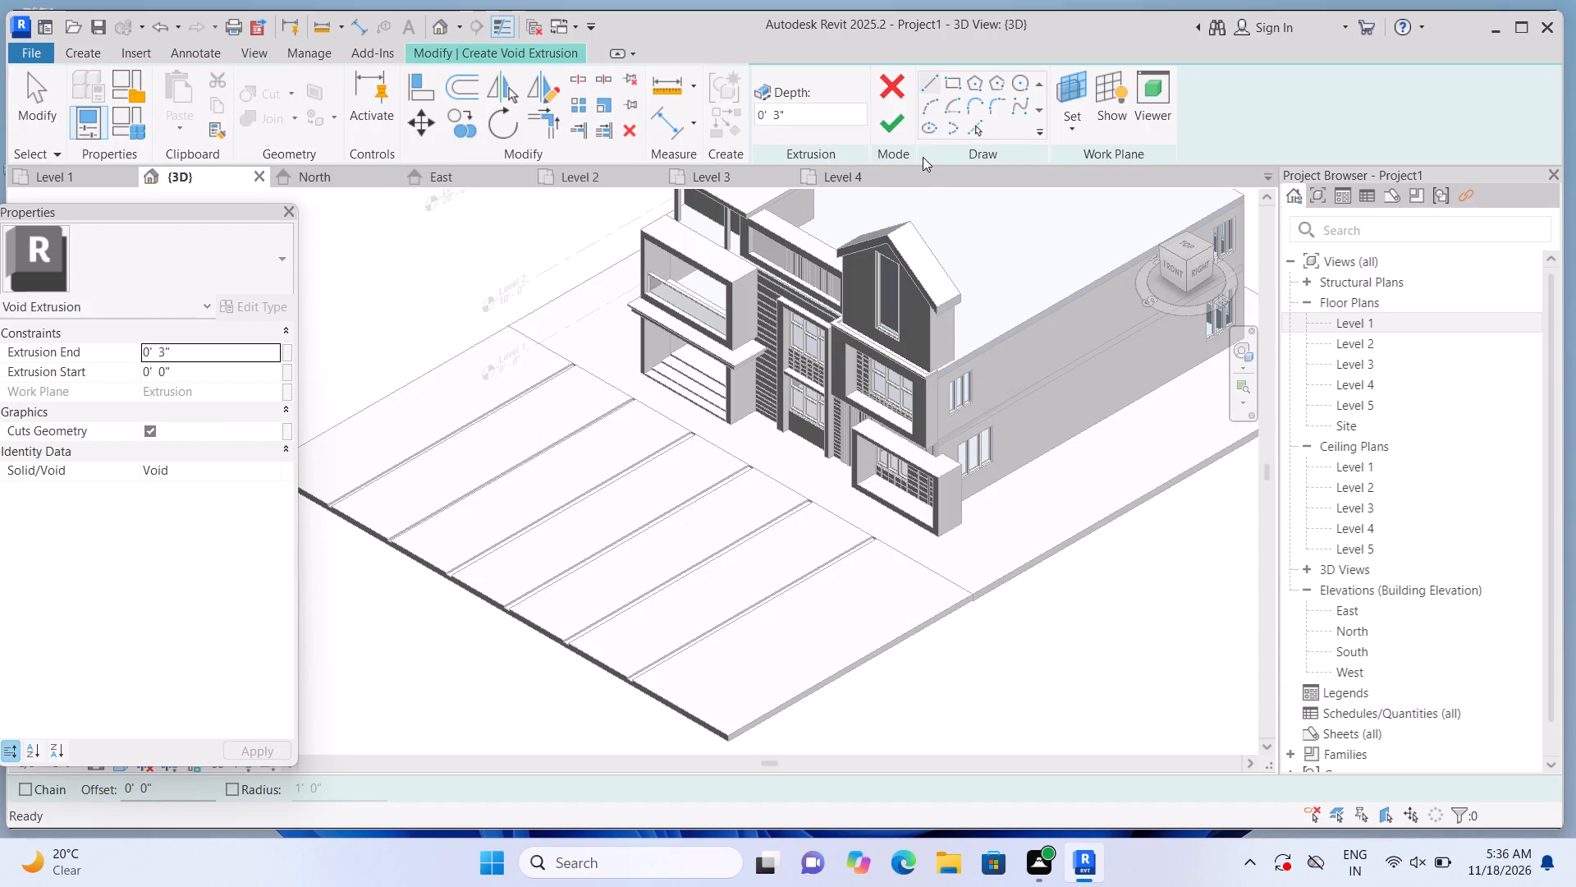
{"action": "left_click", "coordinate": [1061, 122]}
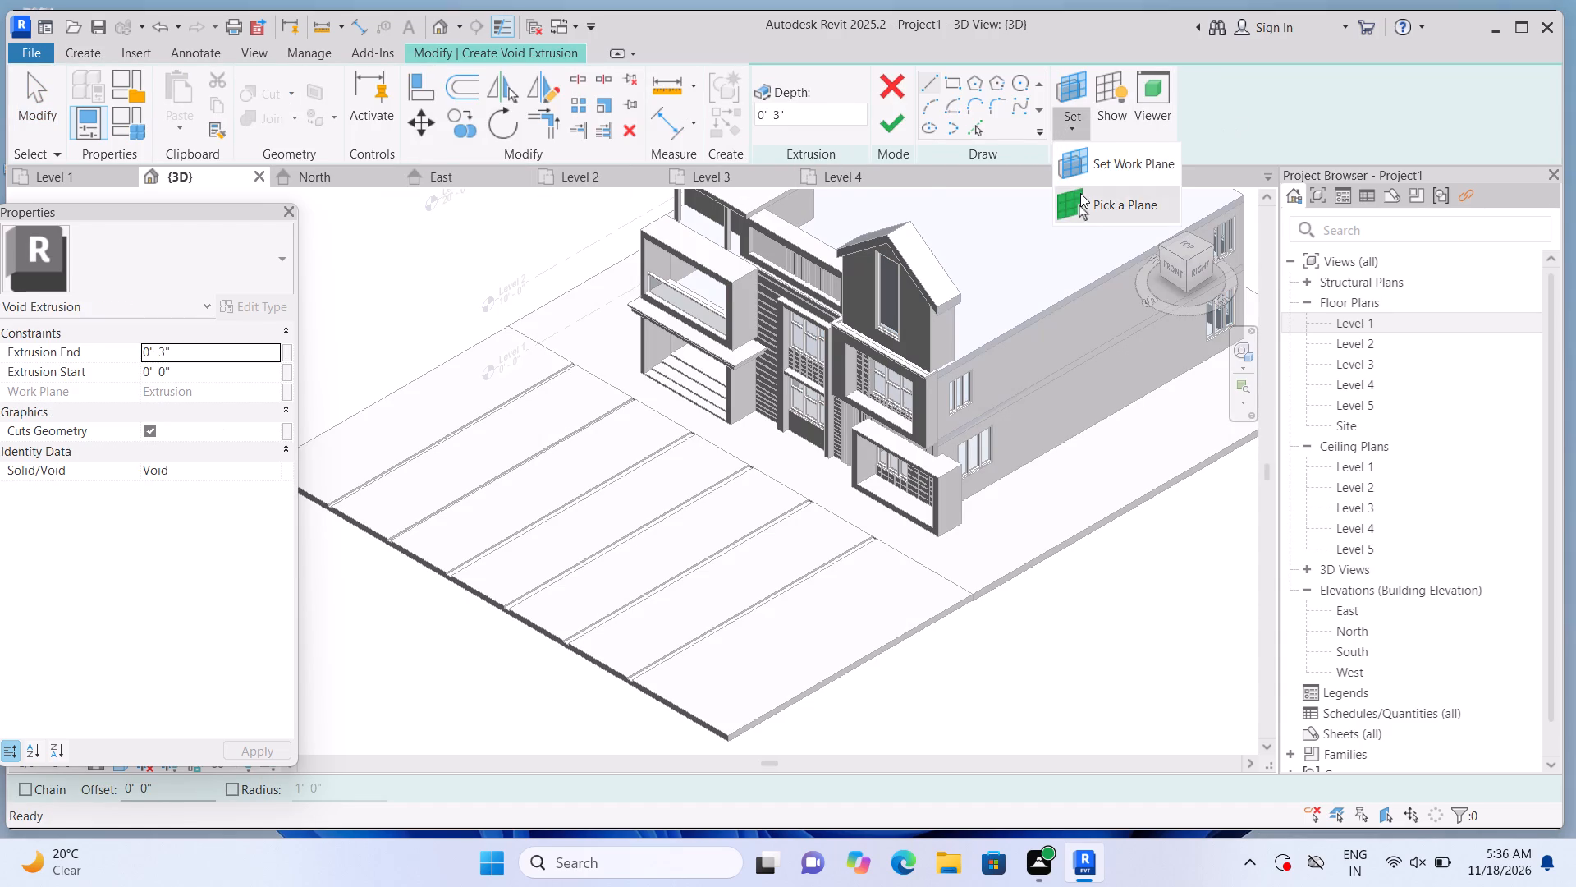
{"action": "left_click", "coordinate": [1081, 193]}
{"action": "left_click", "coordinate": [558, 476]}
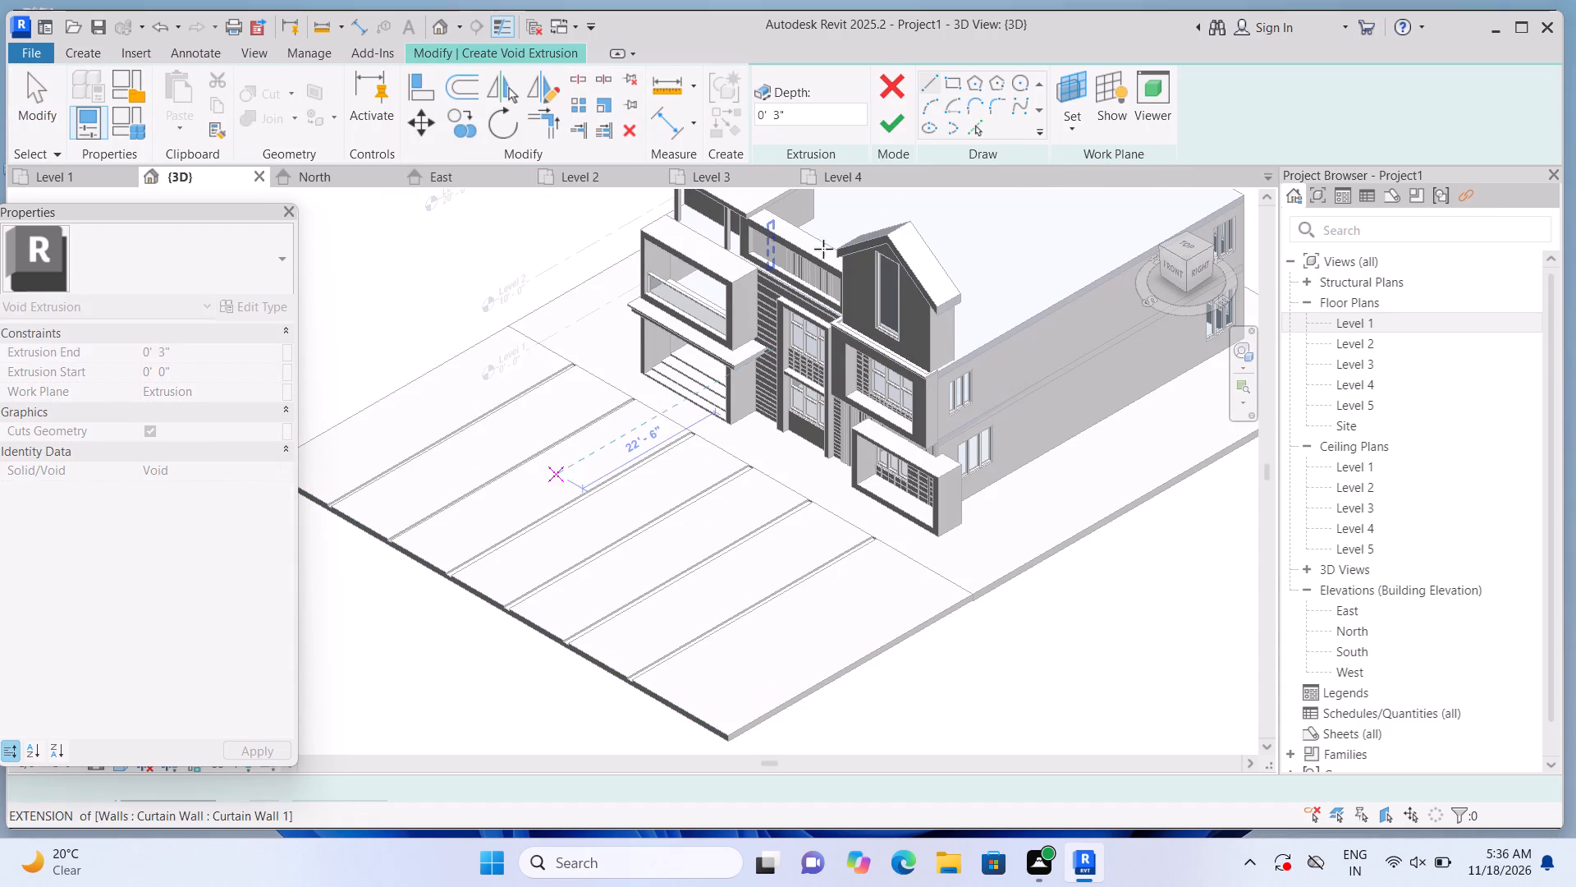
Sketch a narrow rectangular strip across the six grooves, spanning the forecourt slab between its two side edges on the house side.
{"action": "left_click", "coordinate": [943, 88]}
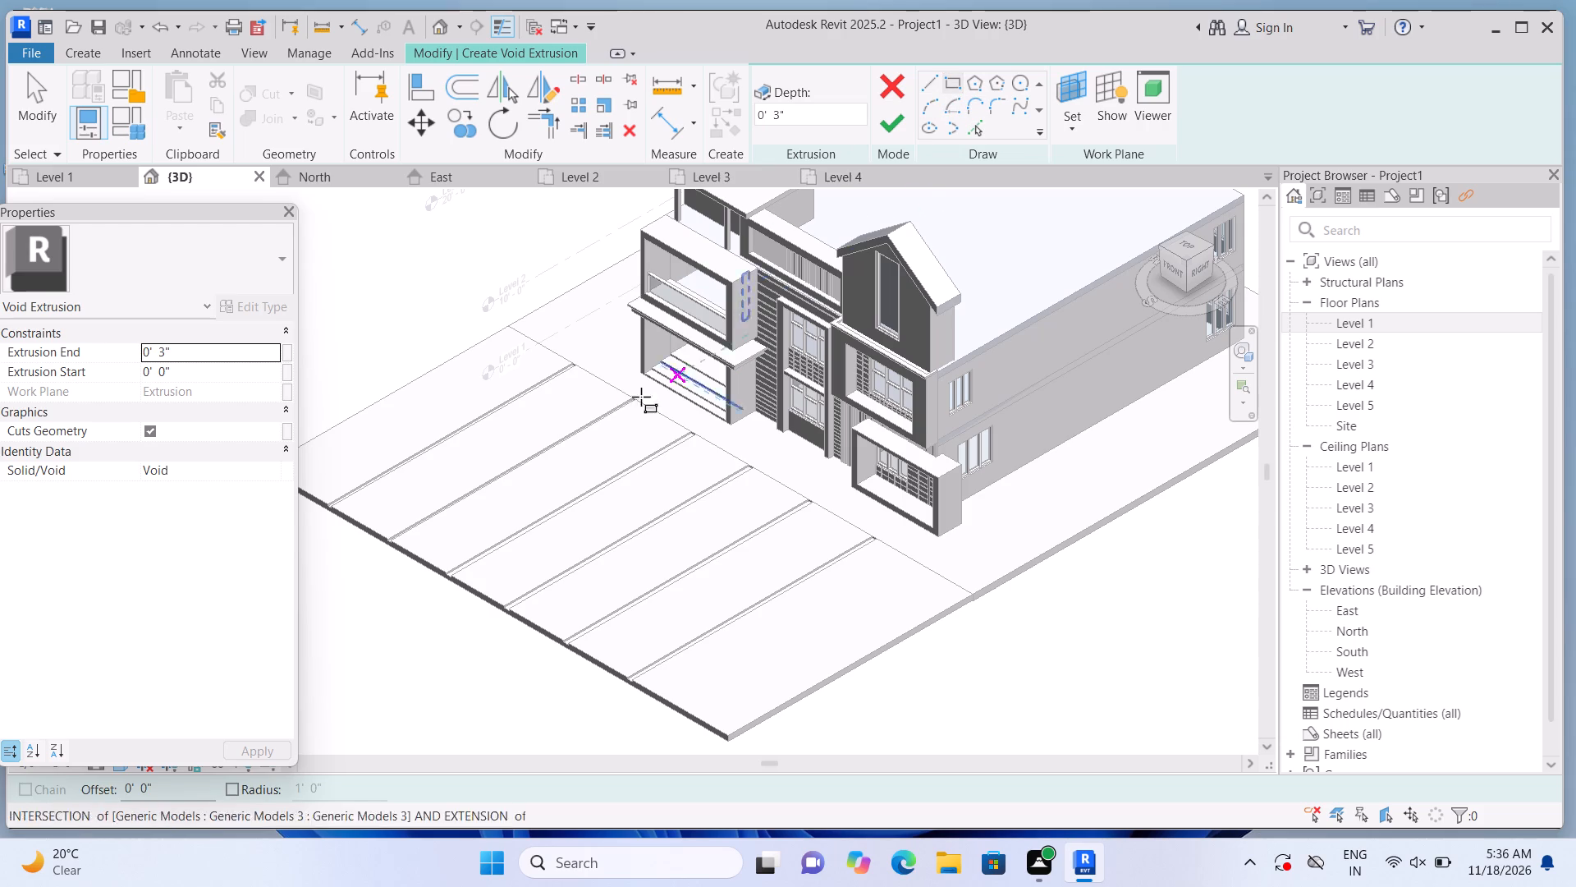
{"action": "scroll", "coordinate": [621, 404], "scroll_direction": "up", "scroll_amount": 1}
{"action": "scroll", "coordinate": [501, 384], "scroll_direction": "up", "scroll_amount": 2}
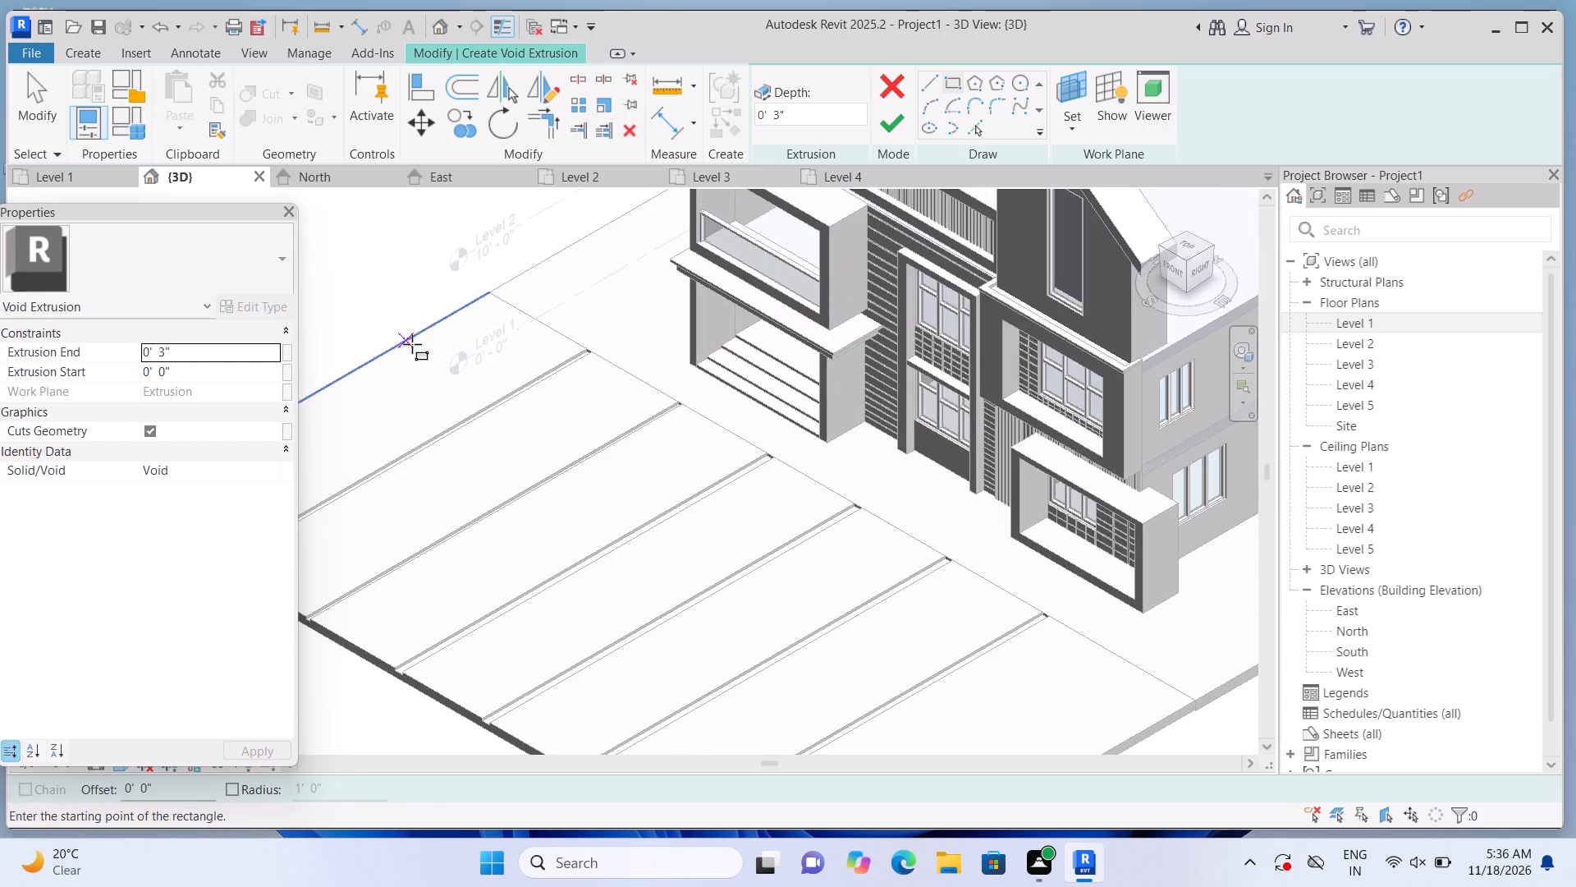
{"action": "left_click", "coordinate": [403, 344]}
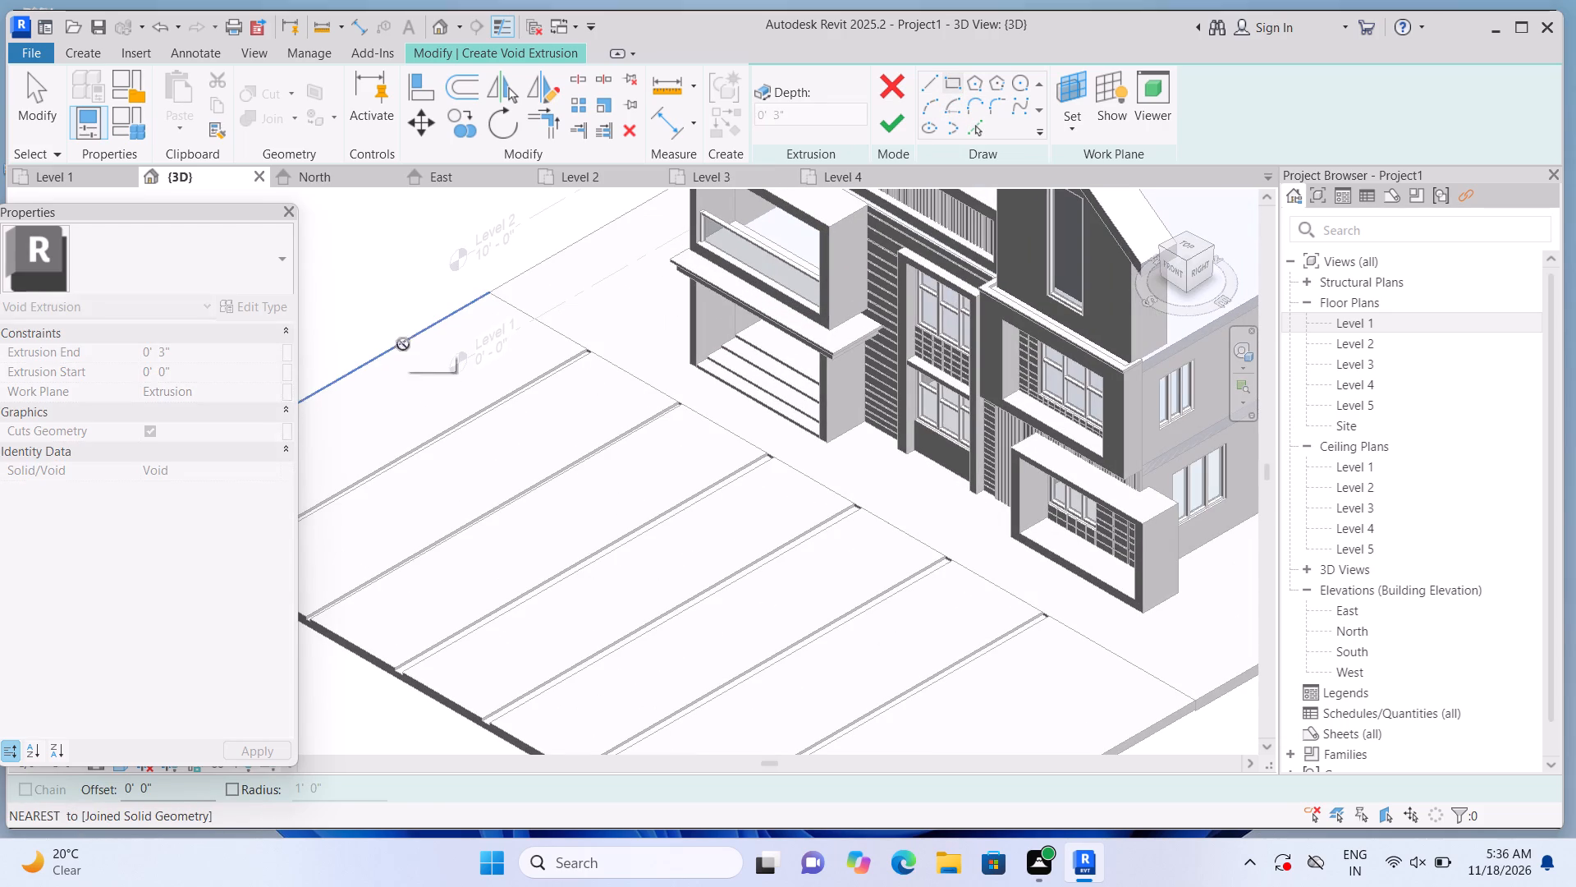
{"action": "middle_click_drag", "start_coordinate": [508, 541], "coordinate": [454, 501]}
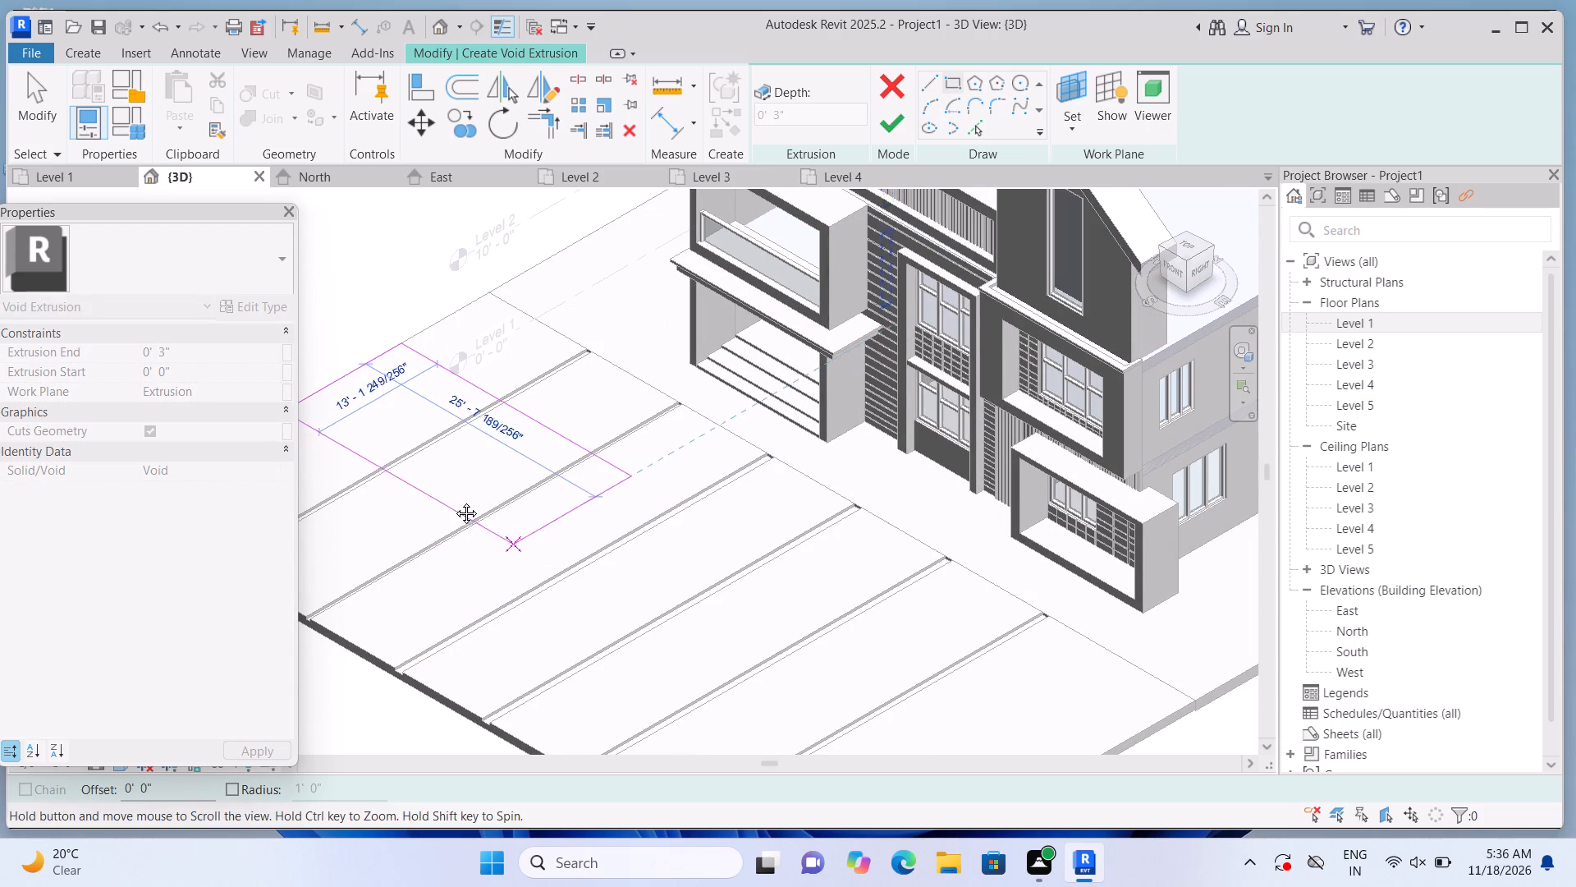
{"action": "middle_click_drag", "start_coordinate": [454, 501], "coordinate": [353, 427]}
{"action": "scroll", "coordinate": [882, 656], "scroll_direction": "up", "scroll_amount": 1}
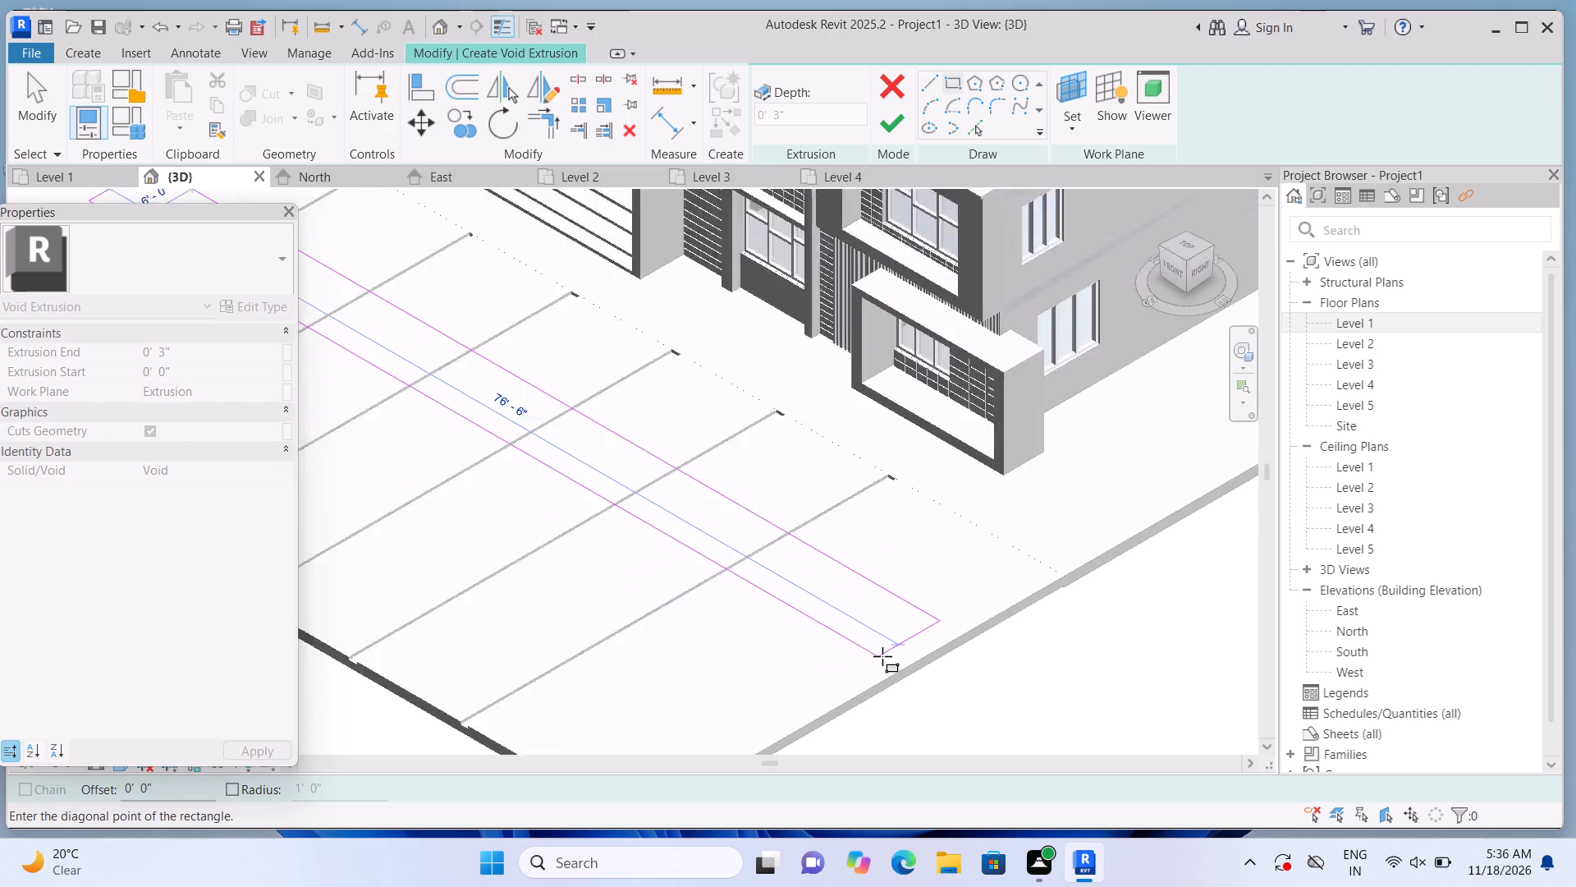
{"action": "scroll", "coordinate": [882, 656], "scroll_direction": "up", "scroll_amount": 5}
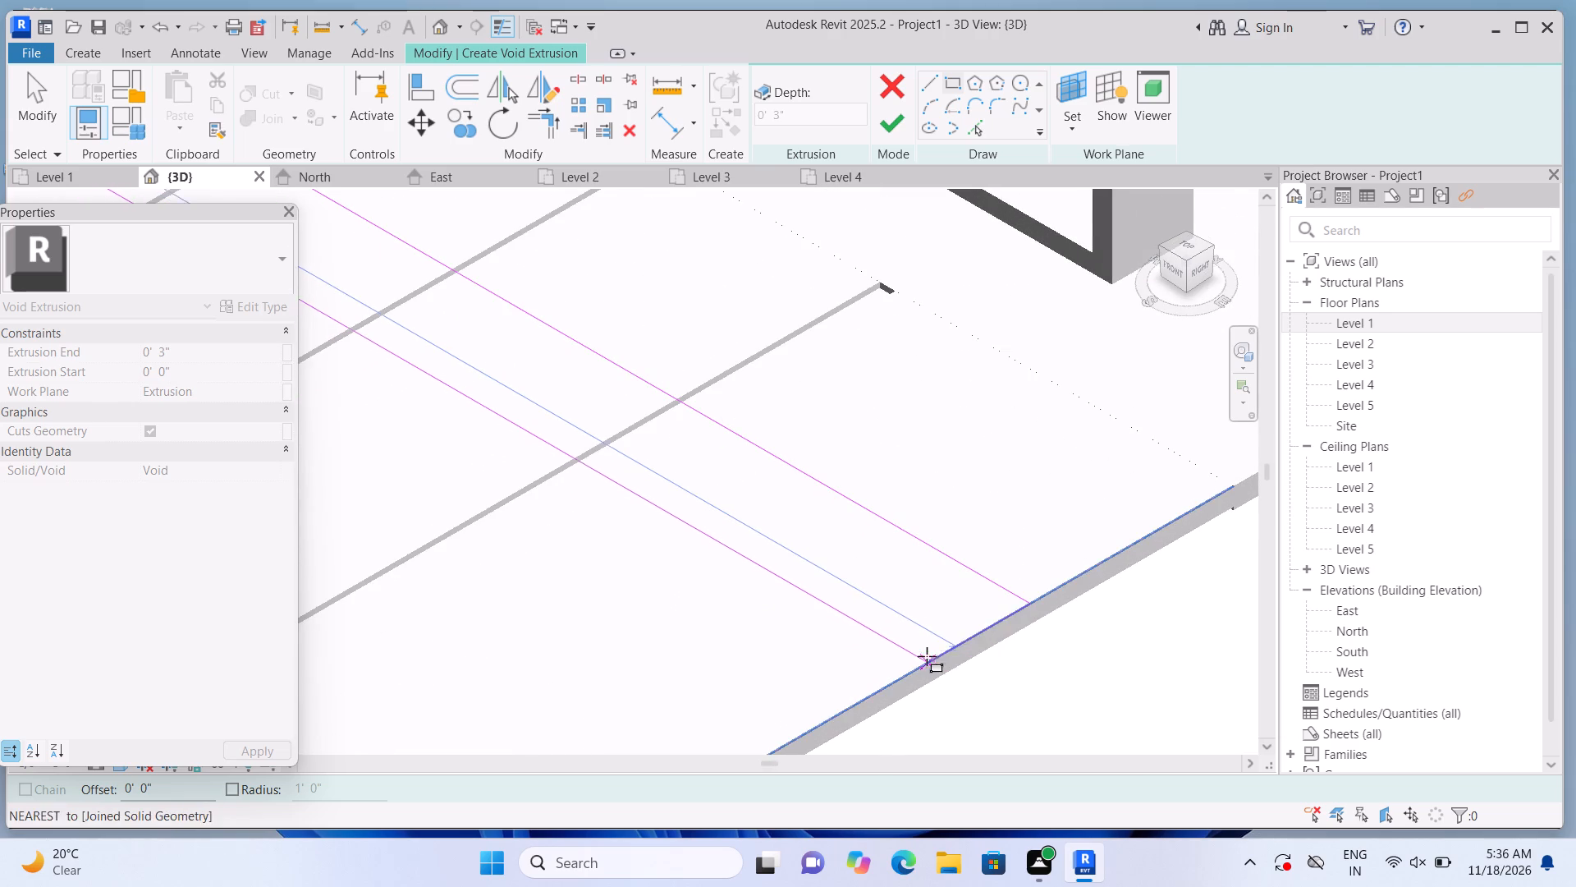
{"action": "left_click", "coordinate": [1015, 610]}
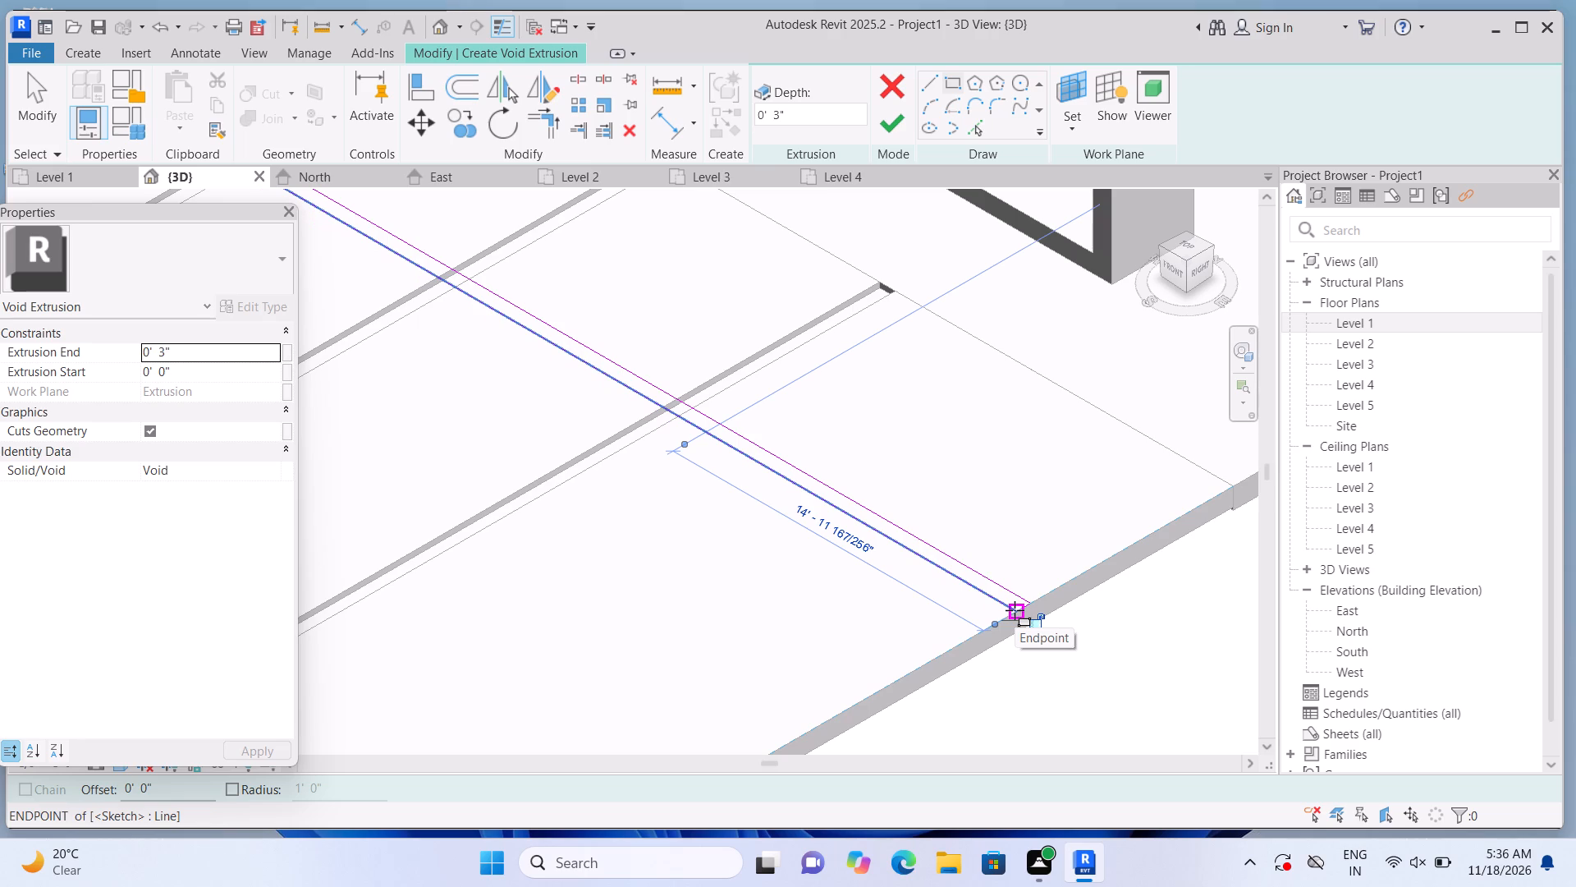
{"action": "key", "text": "Escape"}
Sketch a second narrow cross strip about 78' 9" long, parallel to the first and spaced farther from the house.
{"action": "scroll", "coordinate": [969, 556], "scroll_direction": "down", "scroll_amount": 2}
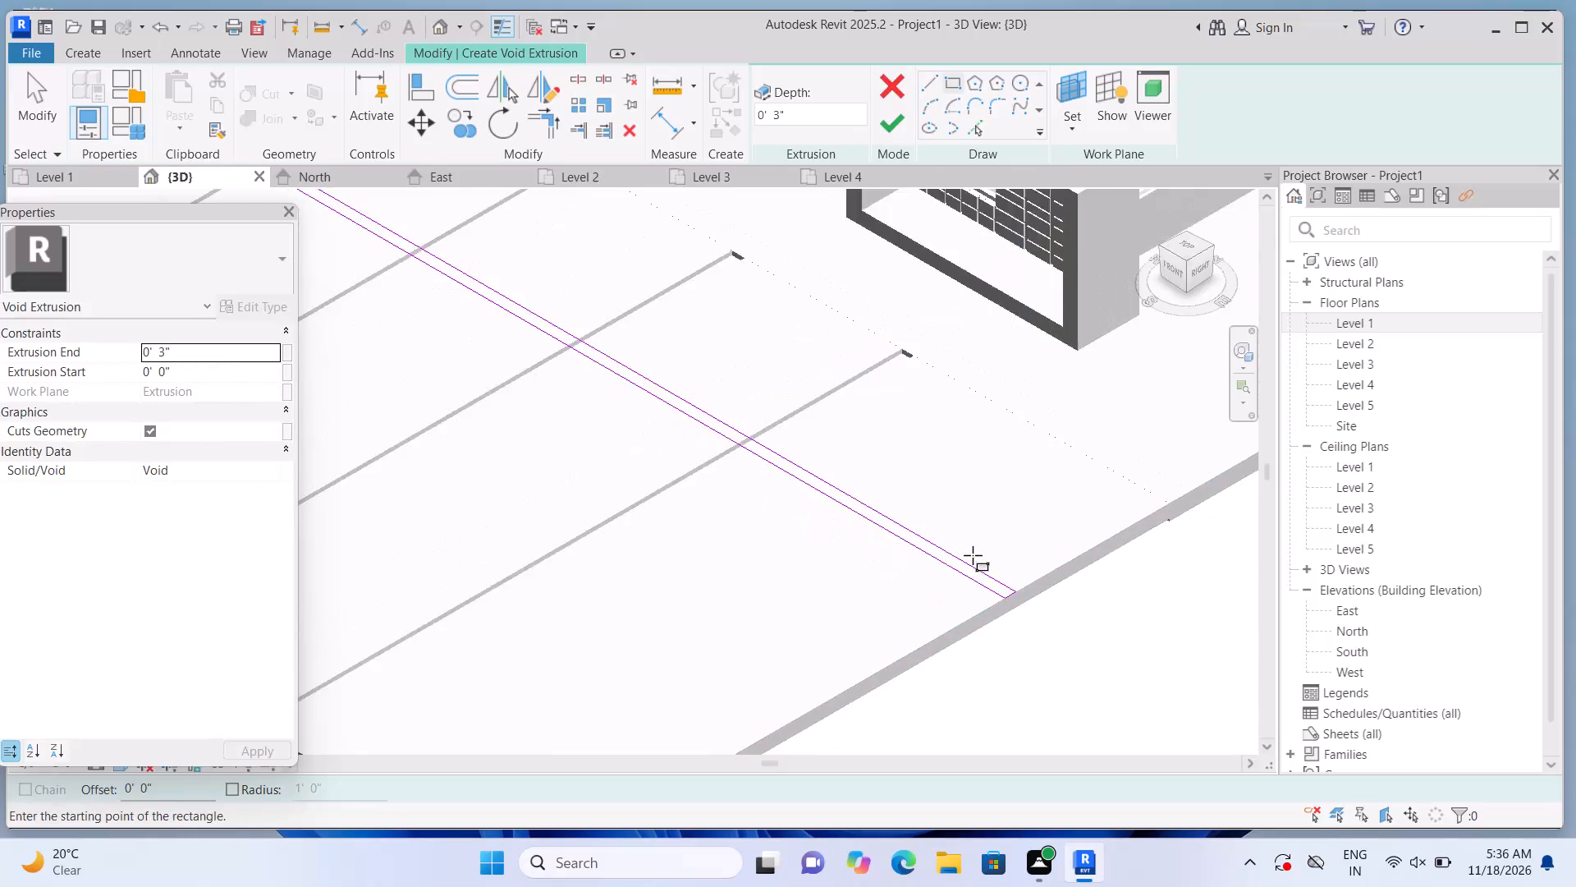
{"action": "scroll", "coordinate": [973, 555], "scroll_direction": "down", "scroll_amount": 5}
{"action": "middle_click_drag", "start_coordinate": [430, 315], "coordinate": [595, 421]}
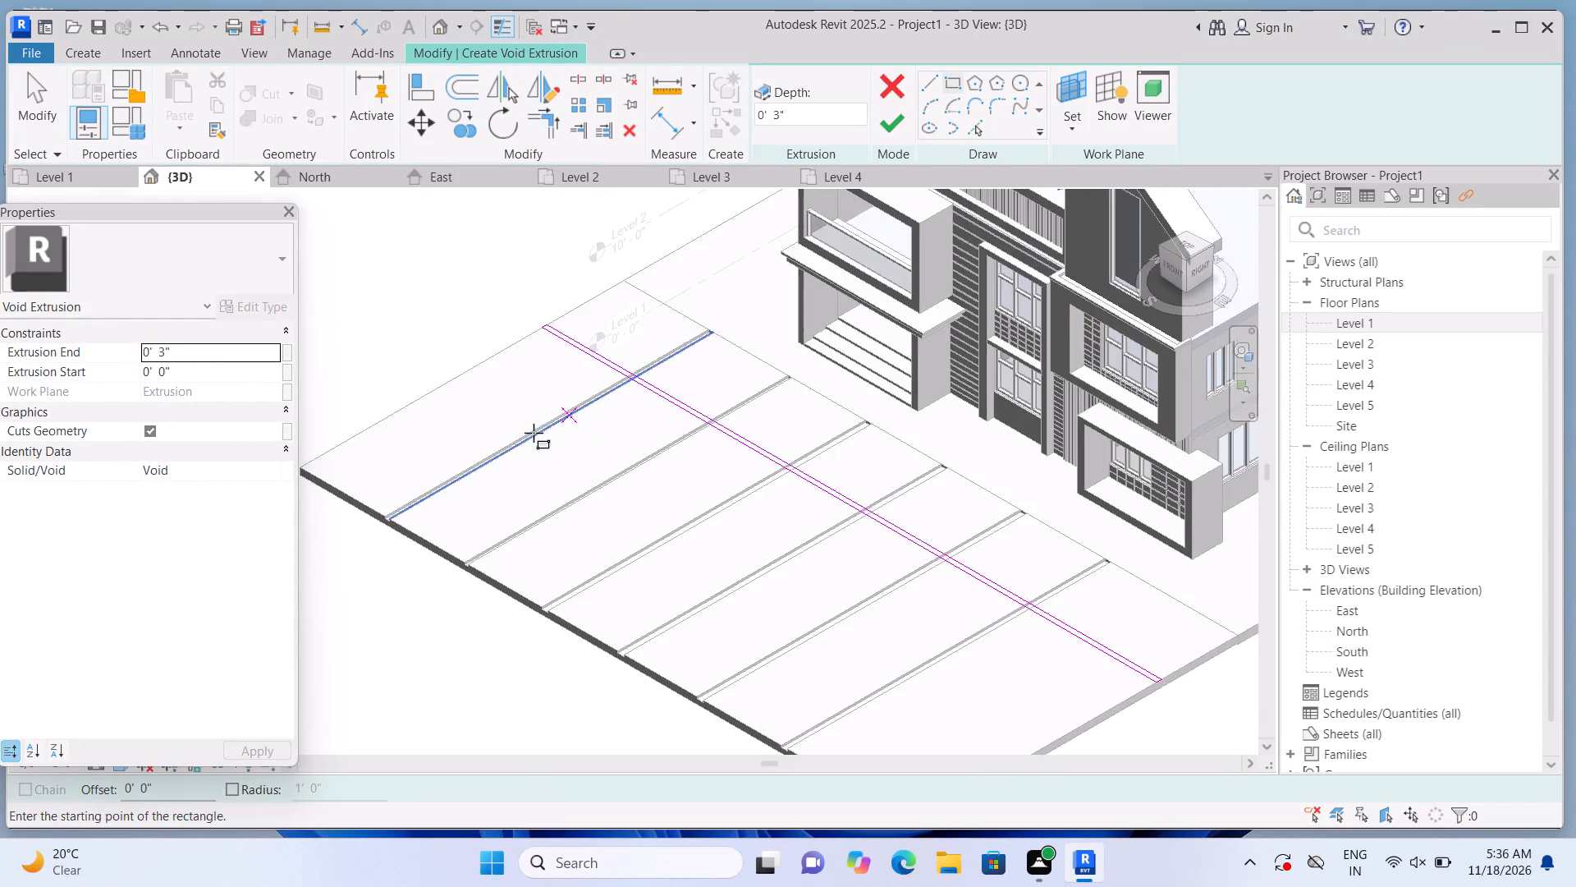
{"action": "scroll", "coordinate": [525, 439], "scroll_direction": "up", "scroll_amount": 2}
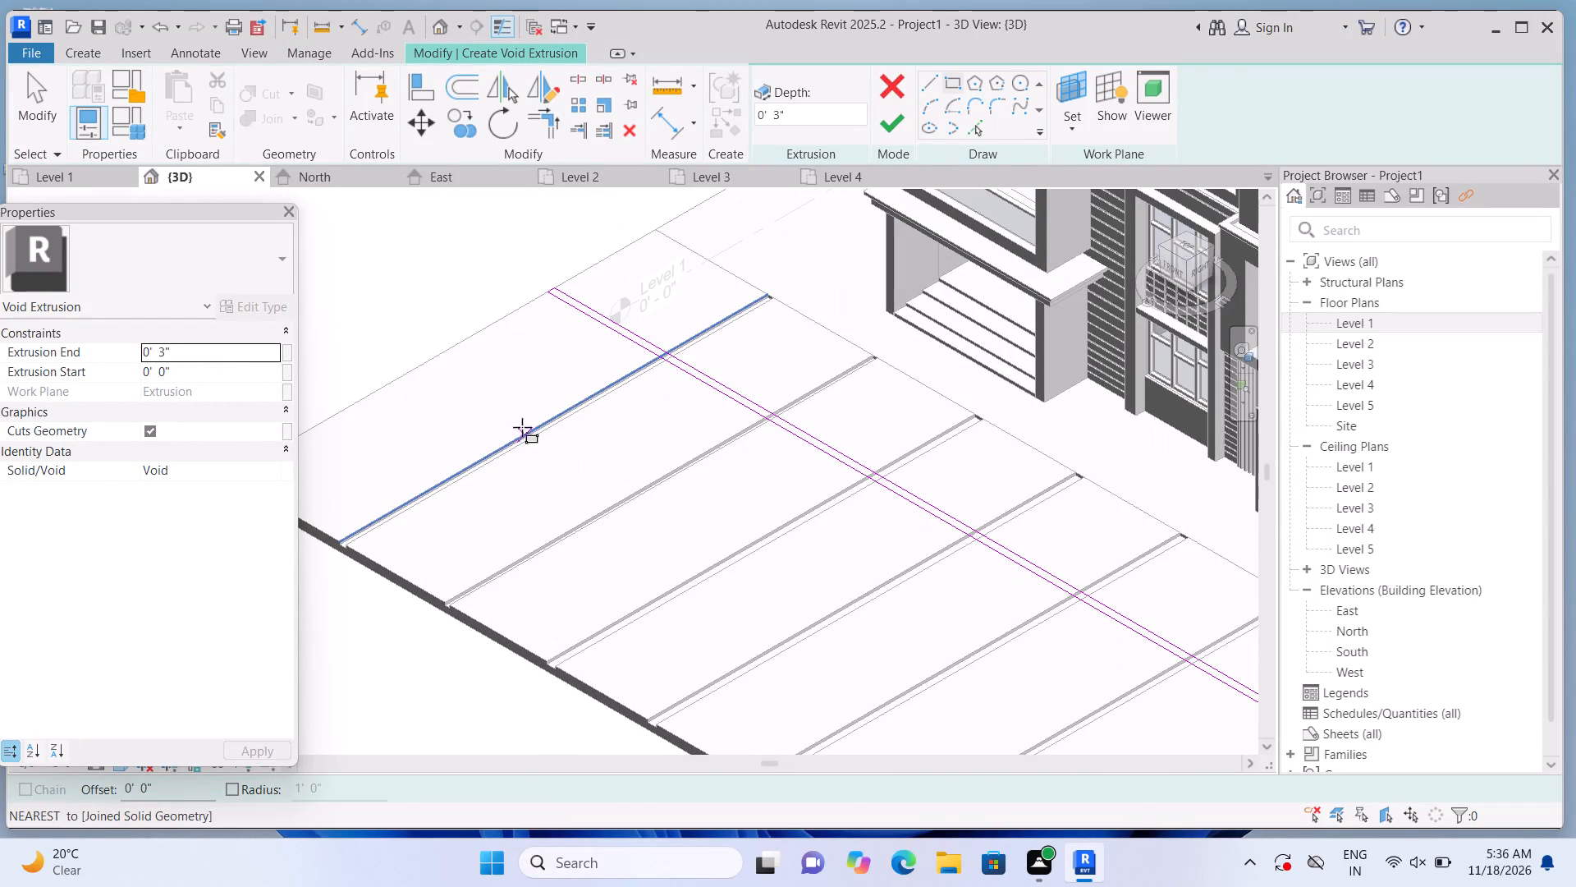
{"action": "scroll", "coordinate": [501, 398], "scroll_direction": "up", "scroll_amount": 1}
{"action": "left_click", "coordinate": [465, 331]}
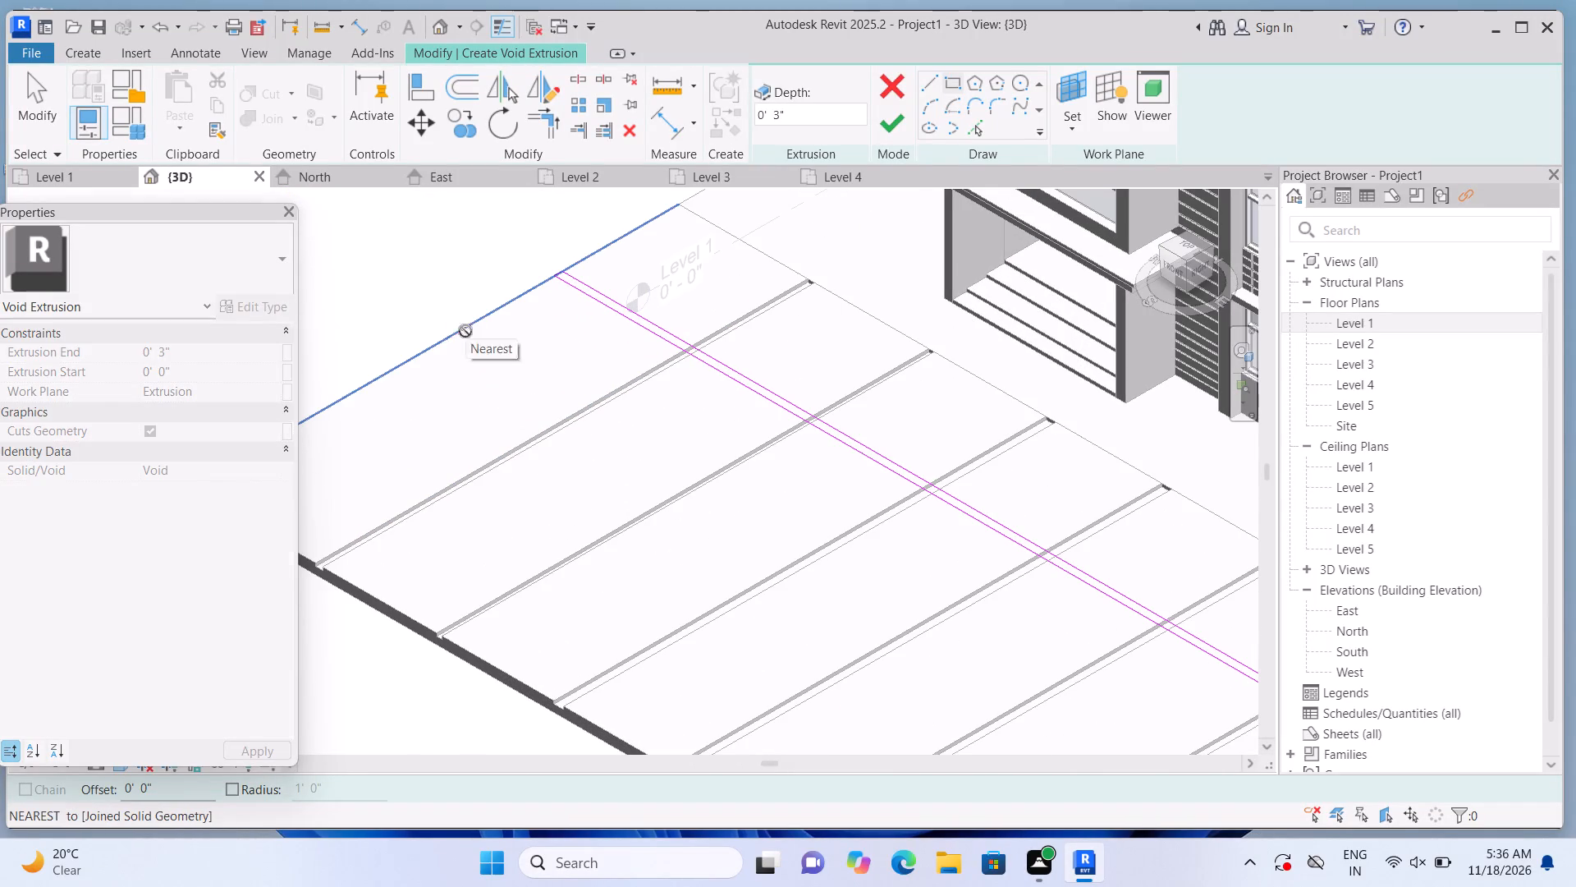
{"action": "middle_click_drag", "start_coordinate": [680, 558], "coordinate": [356, 361]}
{"action": "middle_click", "coordinate": [355, 361]}
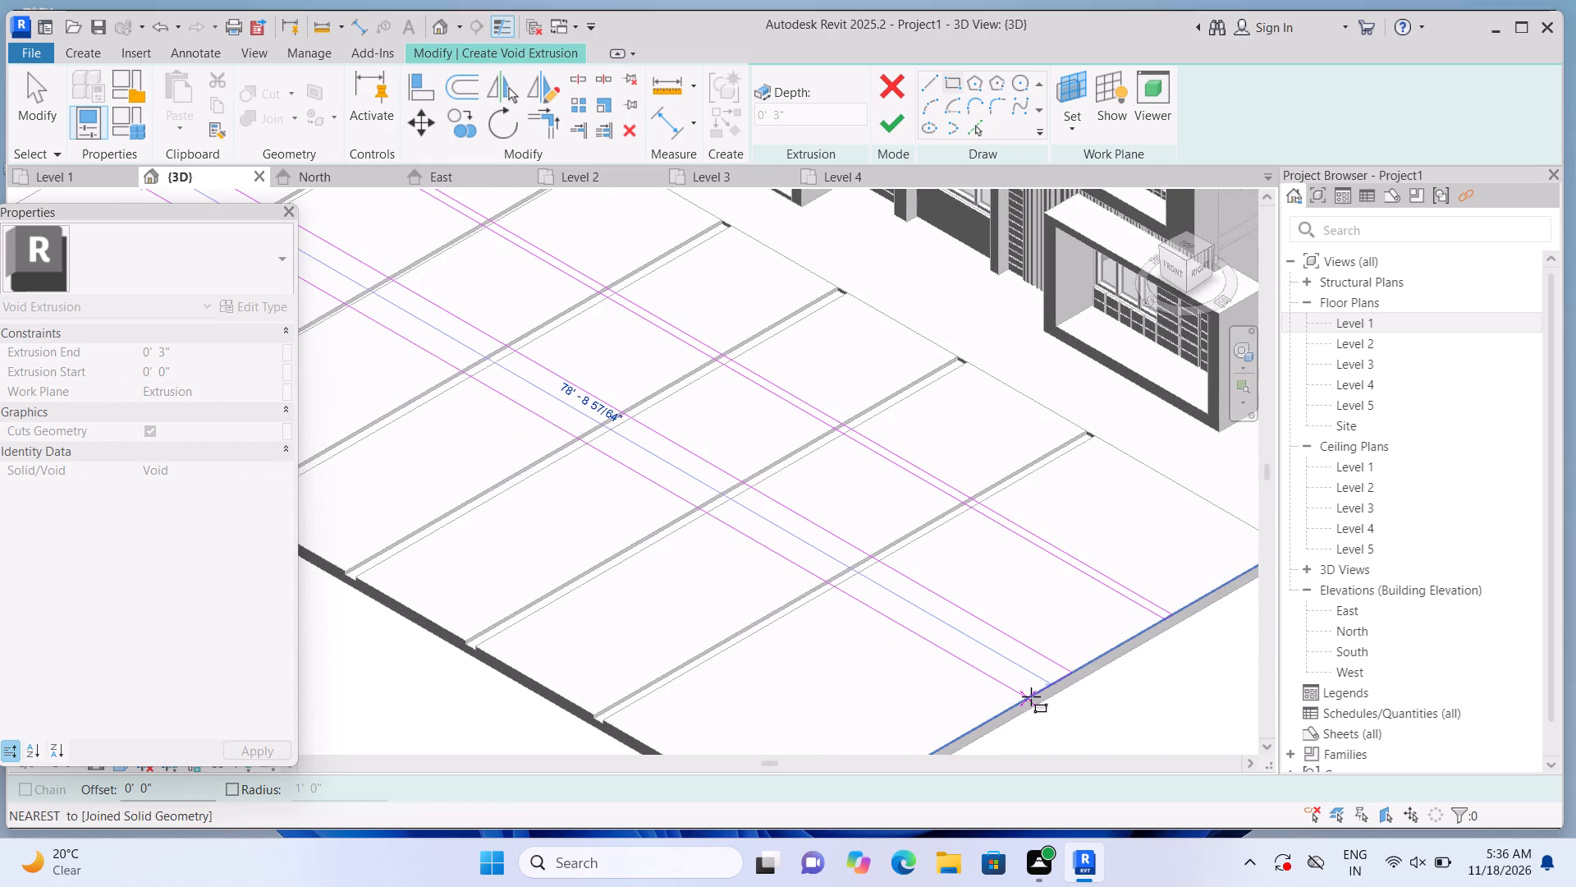
{"action": "scroll", "coordinate": [1031, 696], "scroll_direction": "up", "scroll_amount": 3}
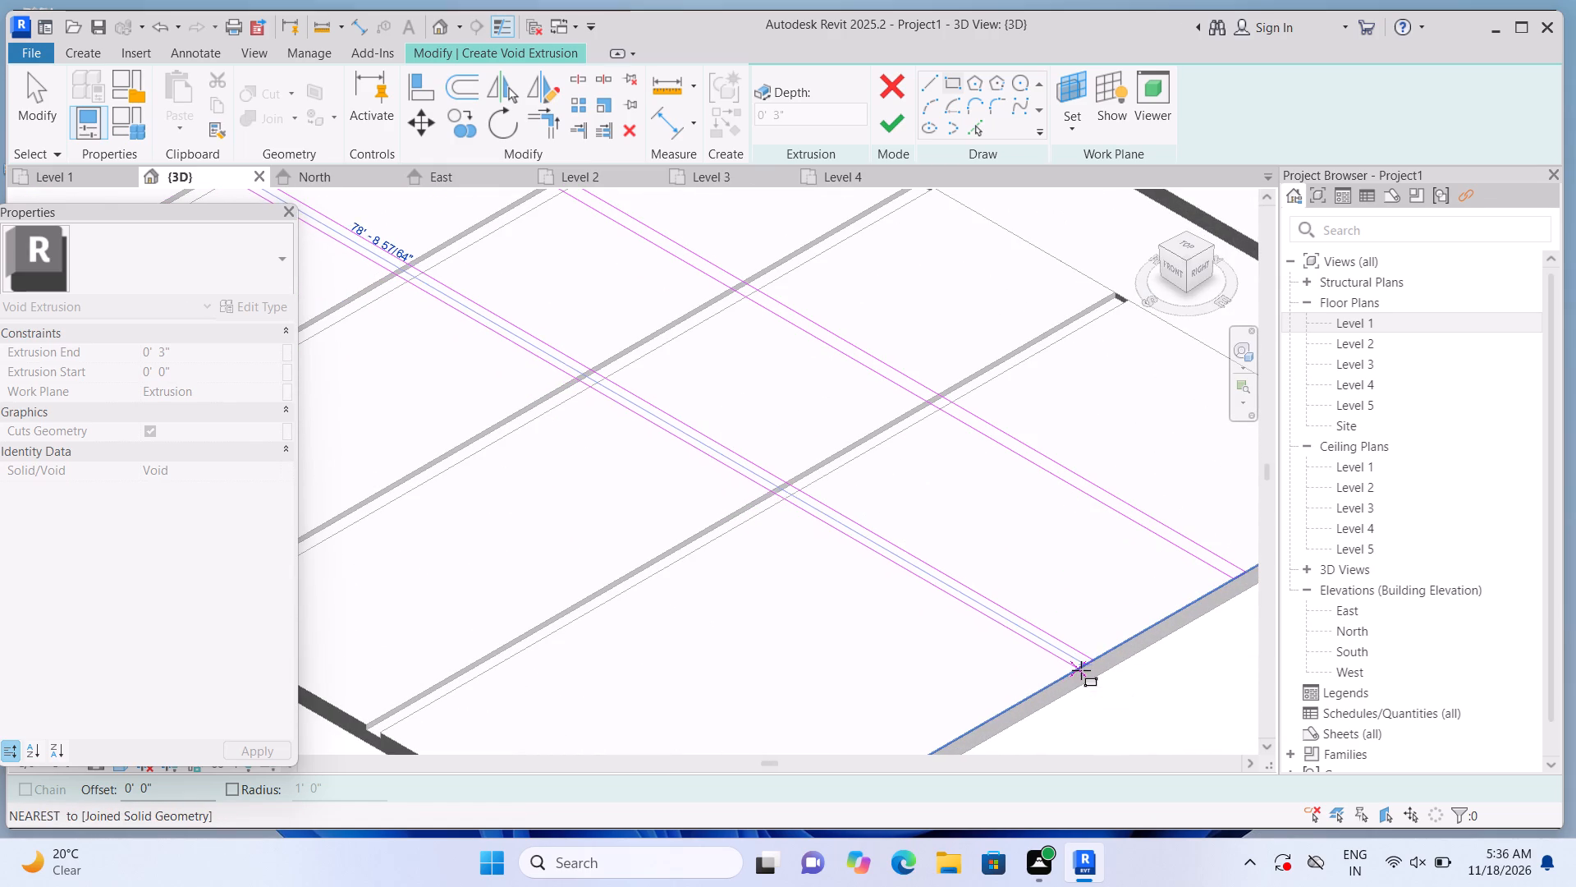
{"action": "left_click", "coordinate": [1085, 667]}
Sketch a third narrow cross strip between the slab's side edges, parallel to the second and closer to the slab's front edge.
{"action": "scroll", "coordinate": [1101, 659], "scroll_direction": "down", "scroll_amount": 6}
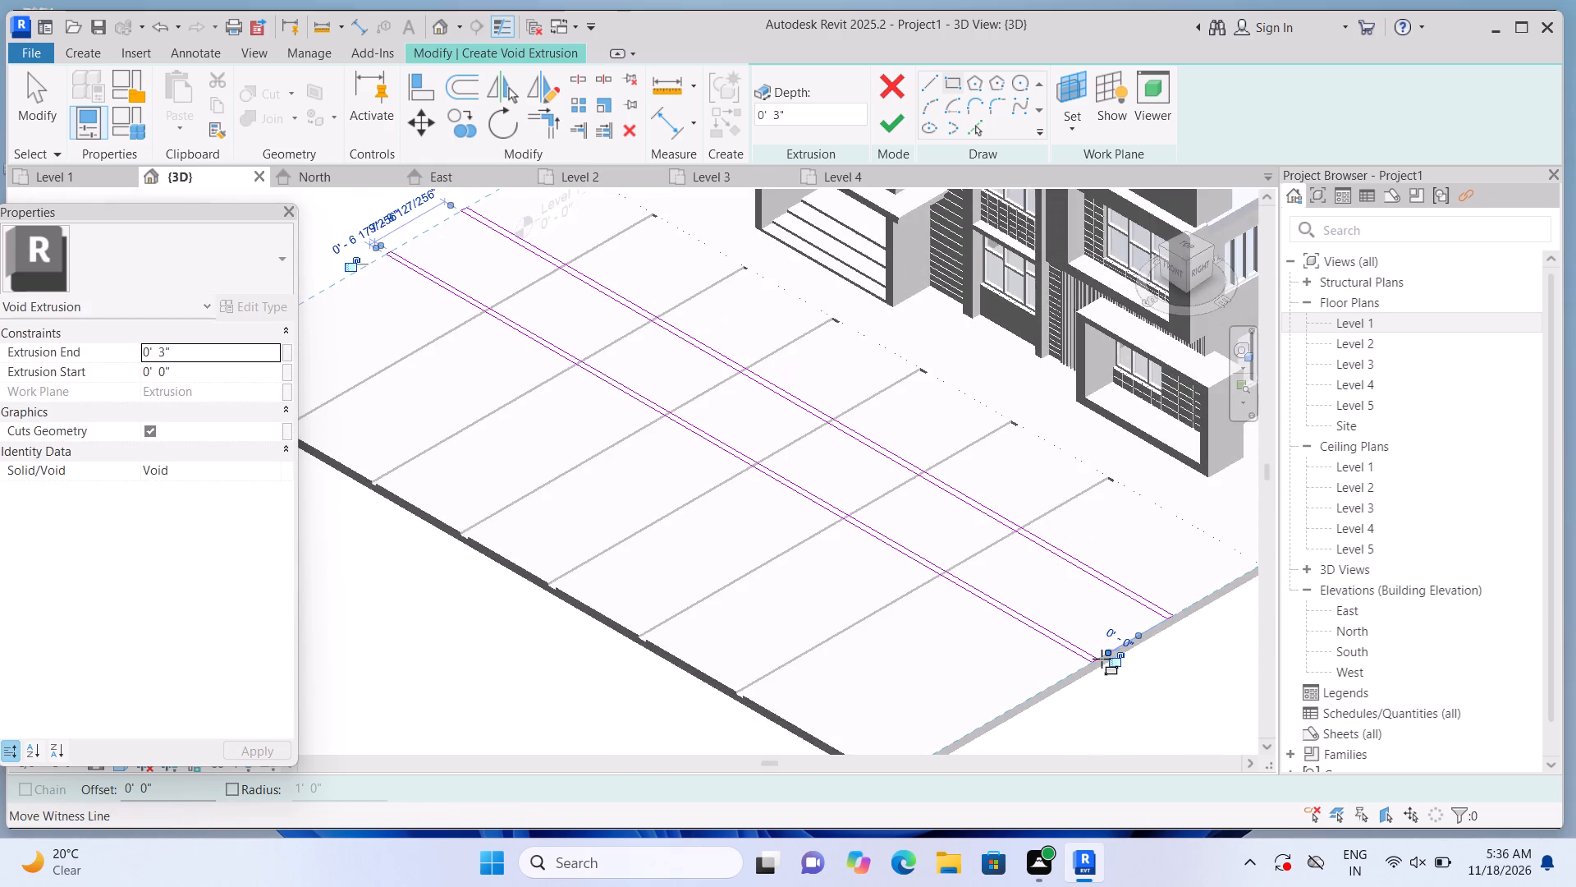
{"action": "scroll", "coordinate": [1102, 659], "scroll_direction": "down", "scroll_amount": 1}
{"action": "scroll", "coordinate": [606, 388], "scroll_direction": "up", "scroll_amount": 1}
{"action": "scroll", "coordinate": [514, 401], "scroll_direction": "up", "scroll_amount": 2}
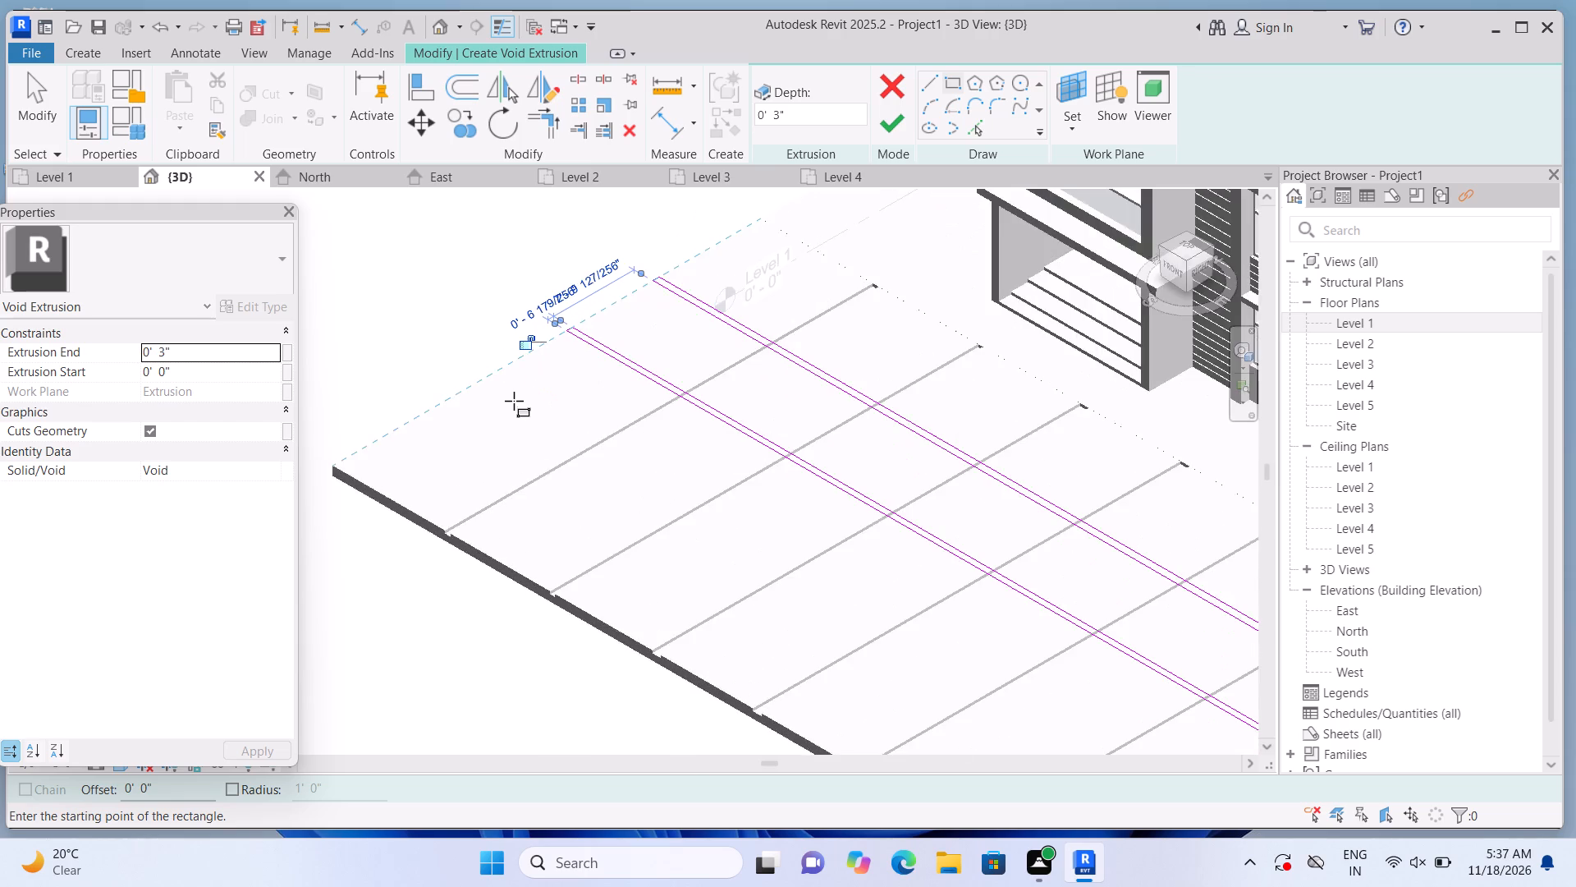
{"action": "scroll", "coordinate": [514, 402], "scroll_direction": "up", "scroll_amount": 1}
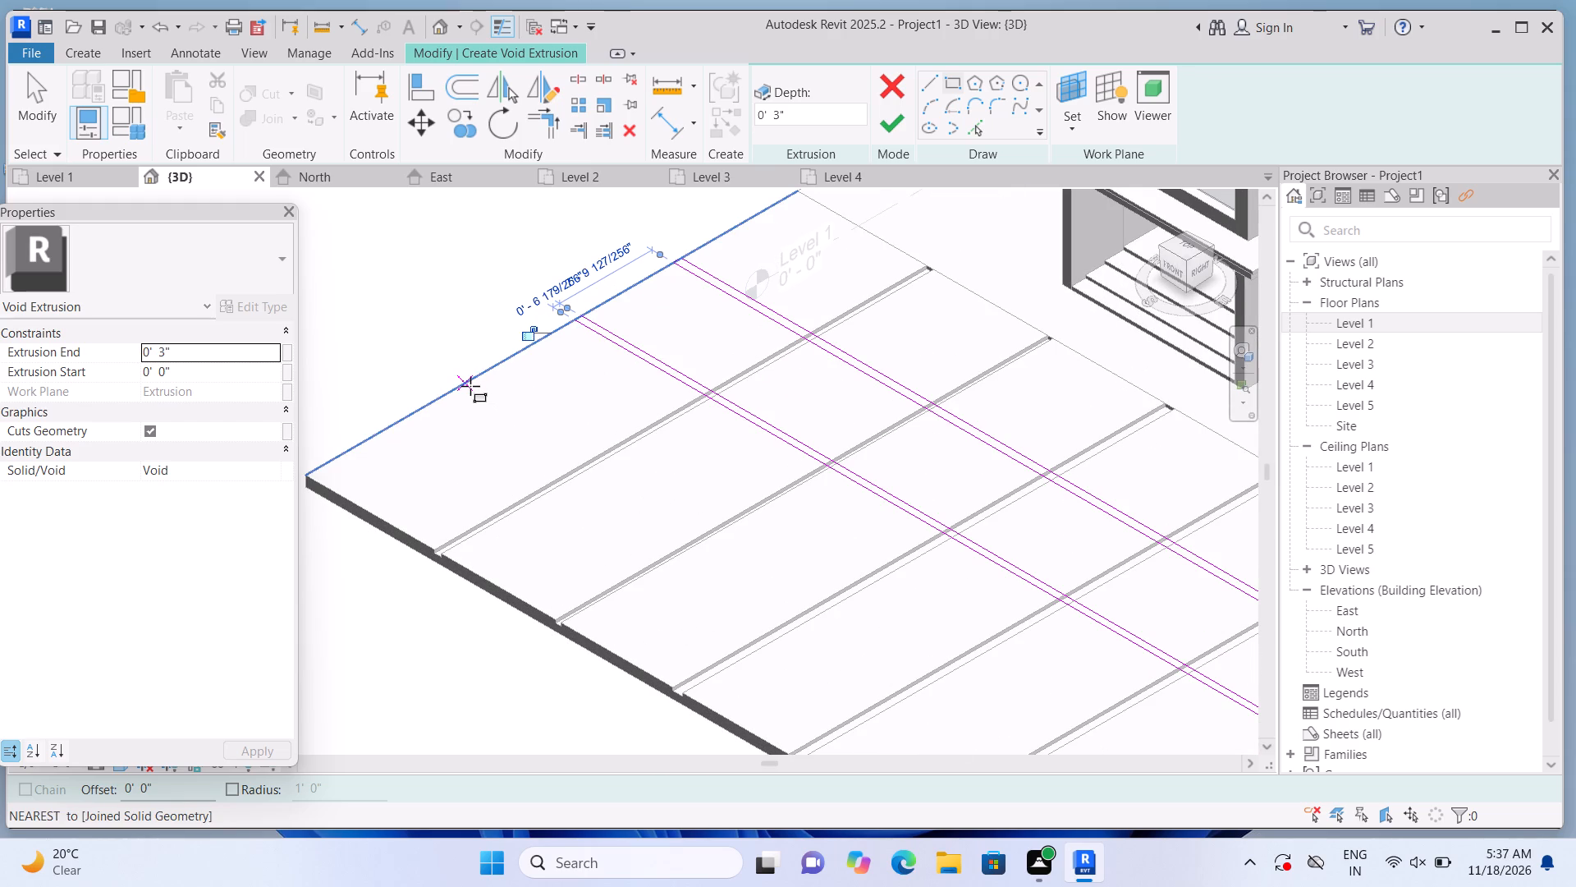
{"action": "left_click", "coordinate": [470, 386]}
{"action": "middle_click_drag", "start_coordinate": [725, 621], "coordinate": [602, 458]}
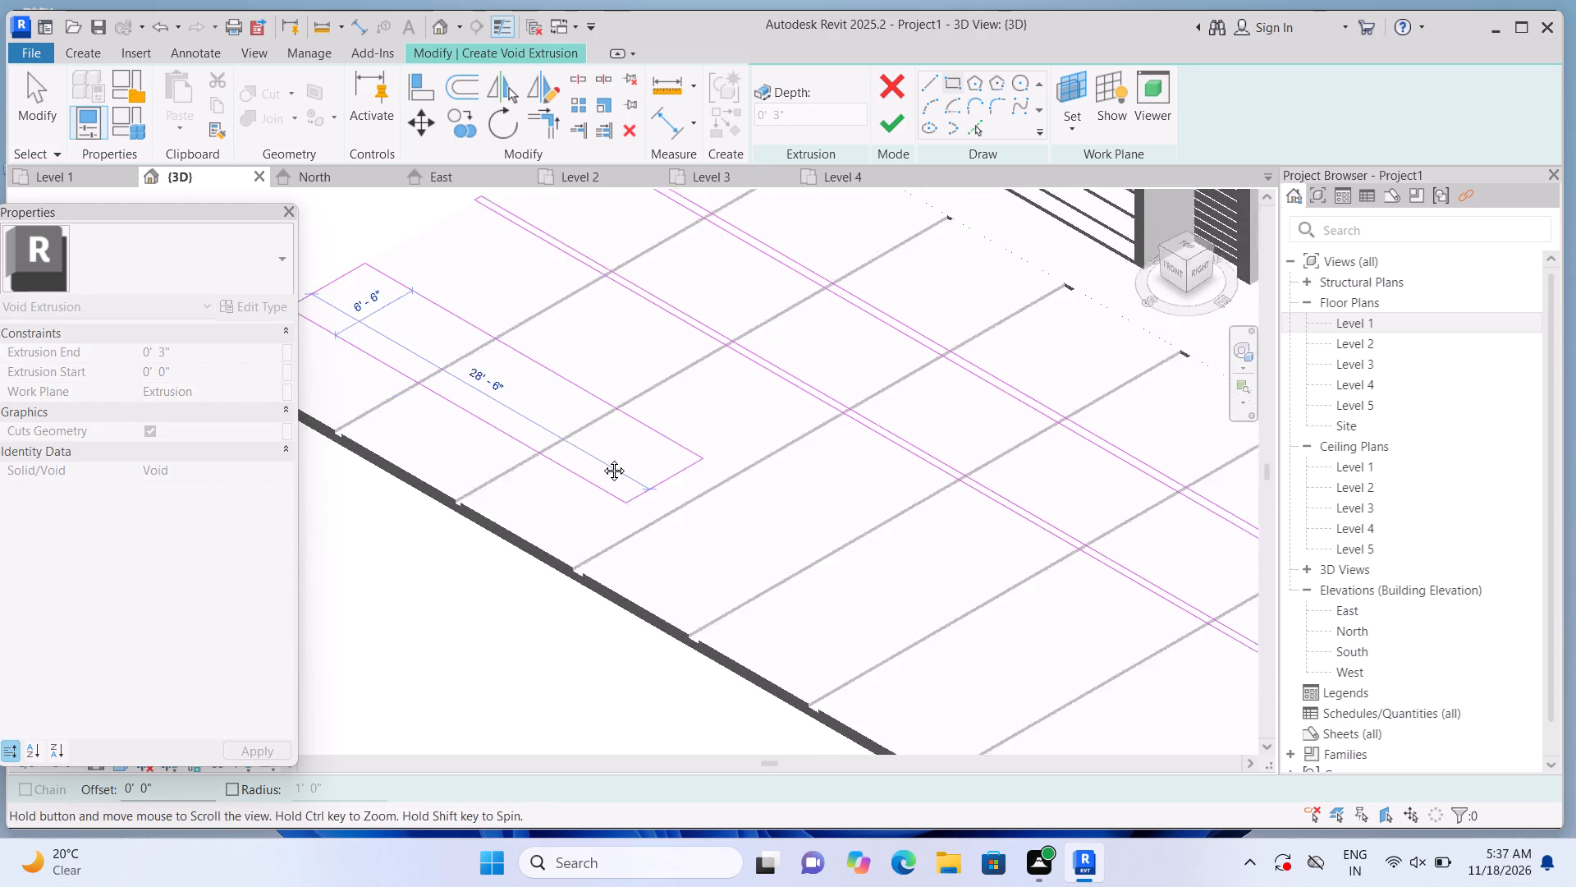
{"action": "middle_click_drag", "start_coordinate": [602, 458], "coordinate": [572, 419]}
{"action": "middle_click_drag", "start_coordinate": [870, 586], "coordinate": [594, 487]}
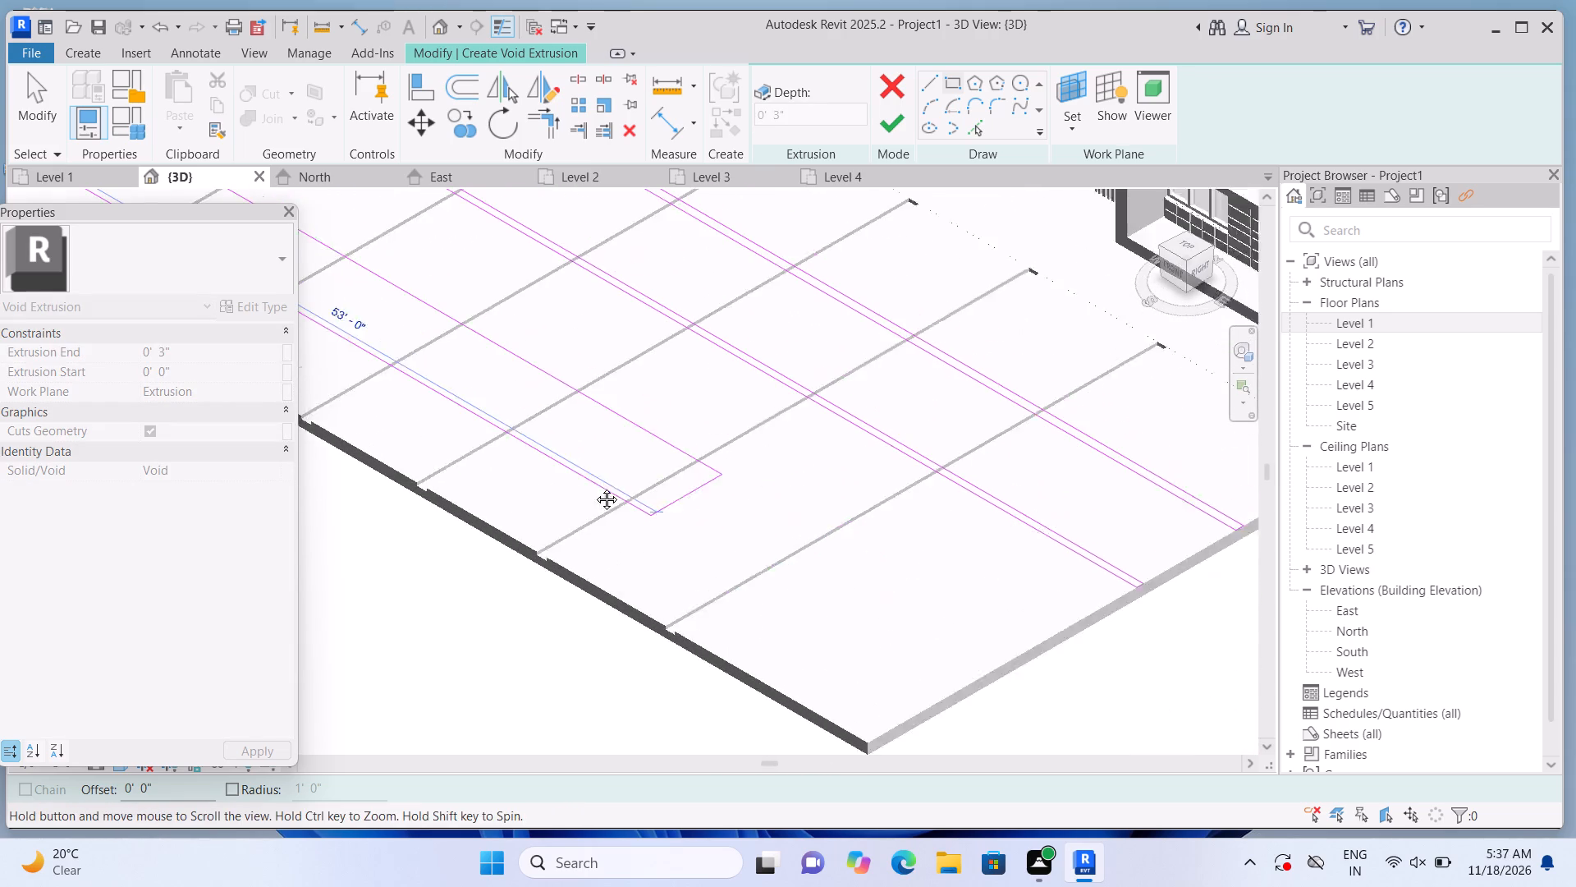
{"action": "middle_click_drag", "start_coordinate": [594, 487], "coordinate": [547, 468]}
{"action": "scroll", "coordinate": [896, 624], "scroll_direction": "up", "scroll_amount": 2}
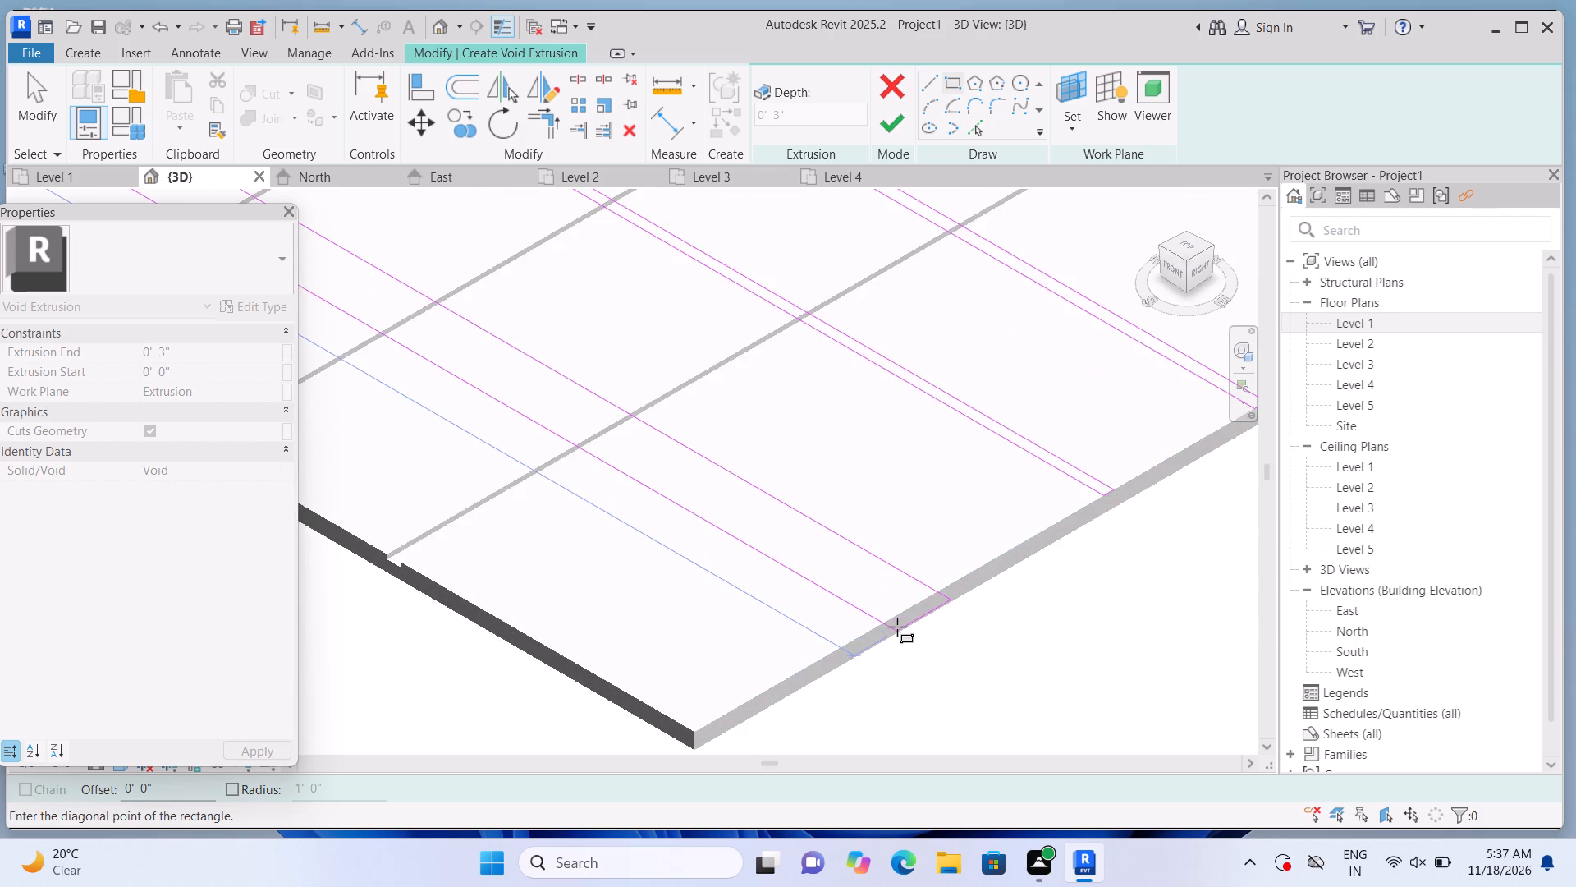
{"action": "scroll", "coordinate": [897, 627], "scroll_direction": "up", "scroll_amount": 2}
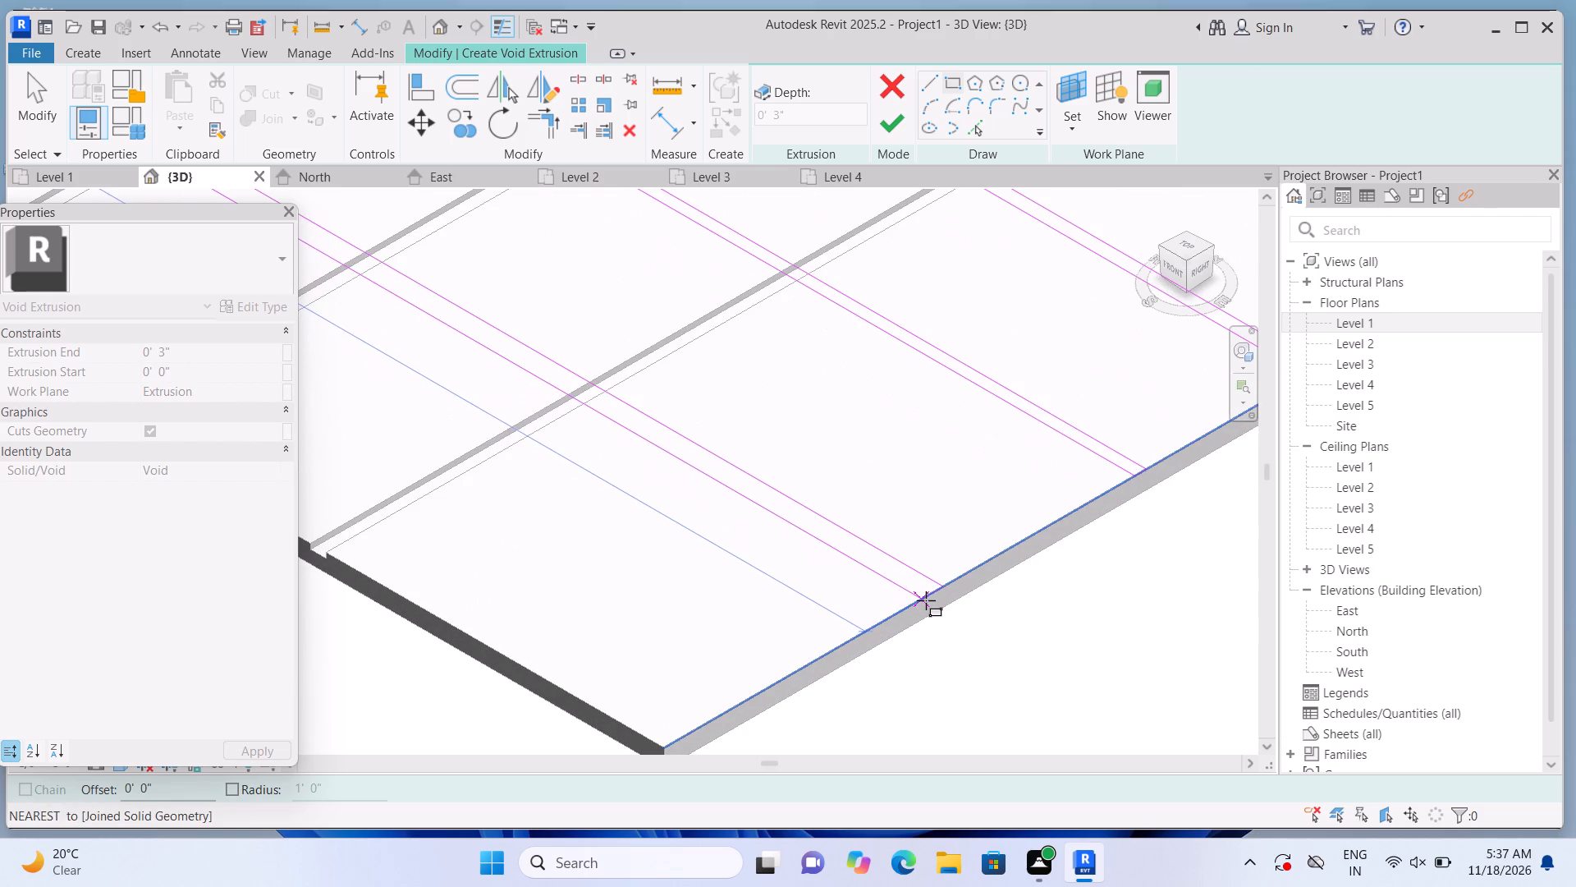
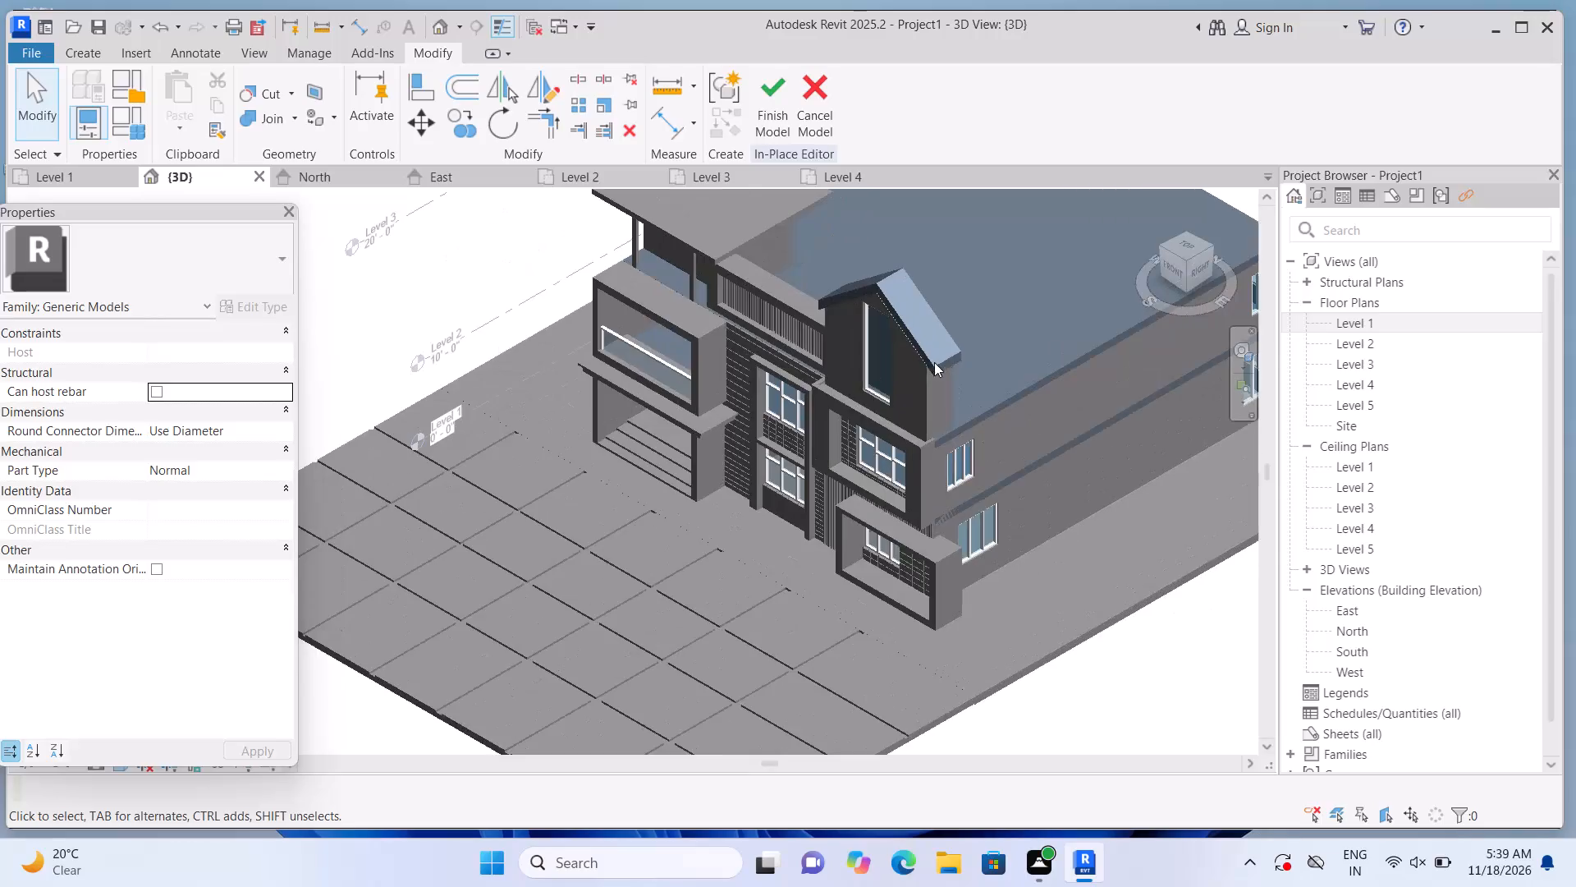
Examine the grooved forecourt slab and the entrance steps at the front of the house.
{"action": "scroll", "coordinate": [808, 379], "scroll_direction": "up", "scroll_amount": 2}
{"action": "scroll", "coordinate": [620, 384], "scroll_direction": "up", "scroll_amount": 1}
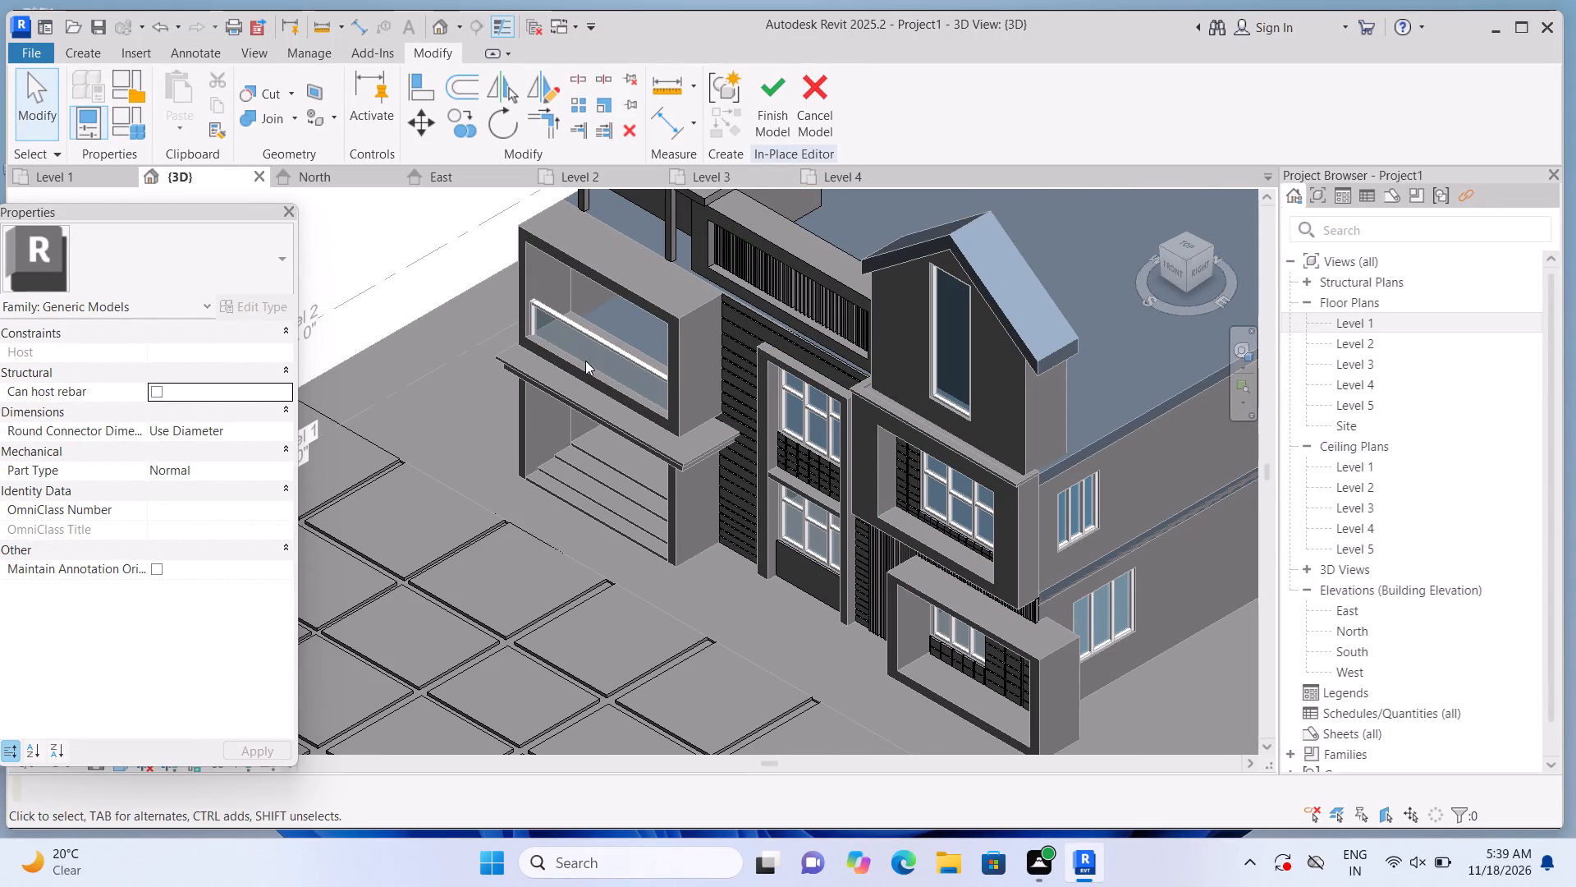
{"action": "scroll", "coordinate": [494, 456], "scroll_direction": "up", "scroll_amount": 9}
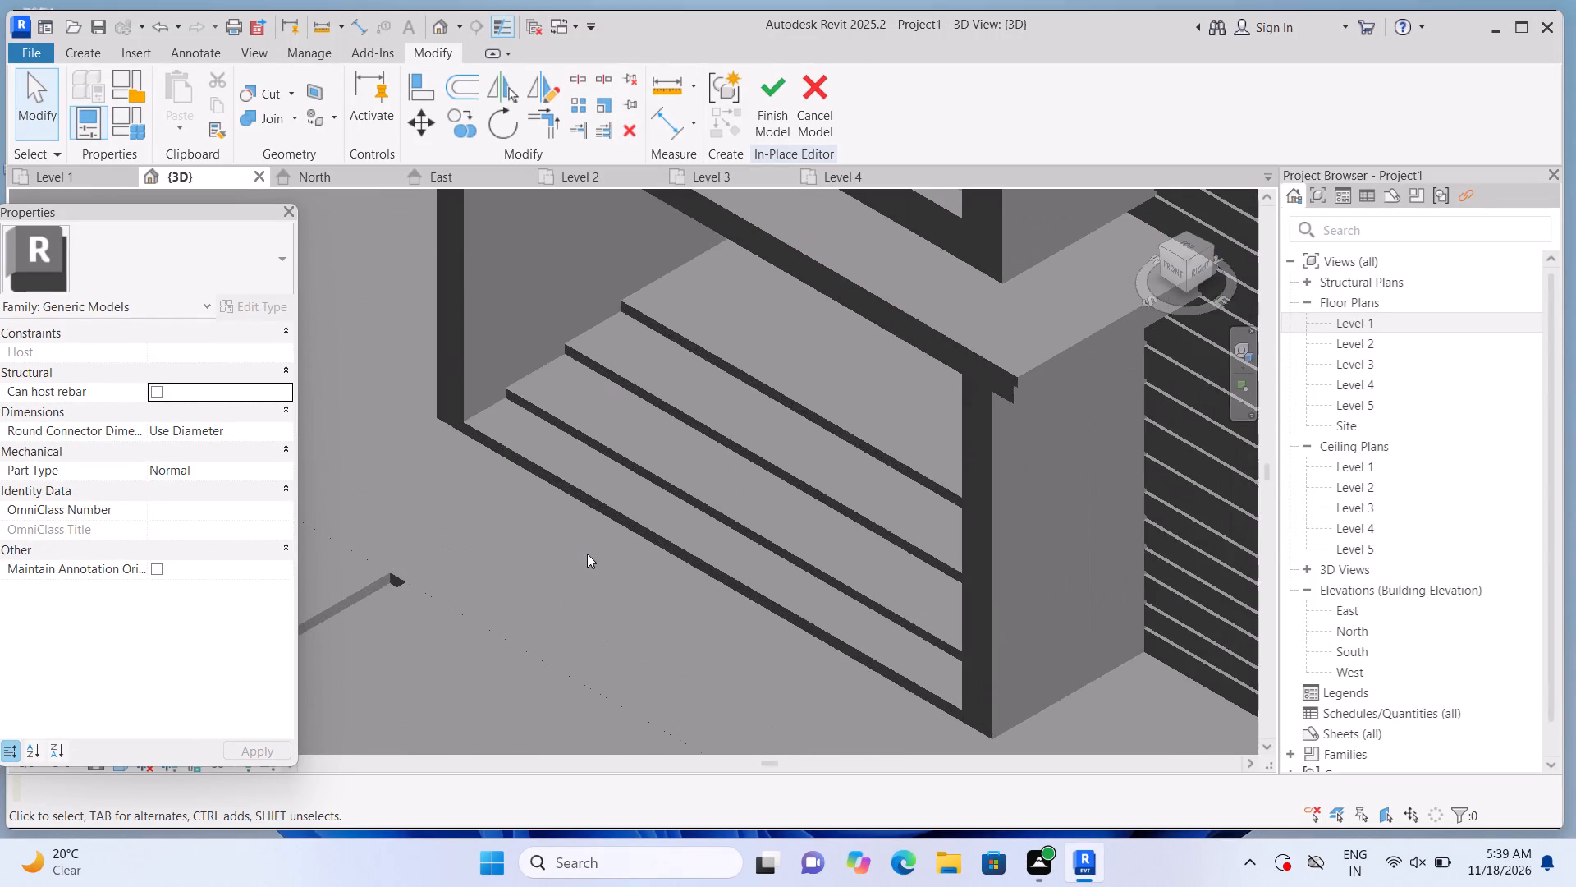
{"action": "scroll", "coordinate": [587, 554], "scroll_direction": "down", "scroll_amount": 10}
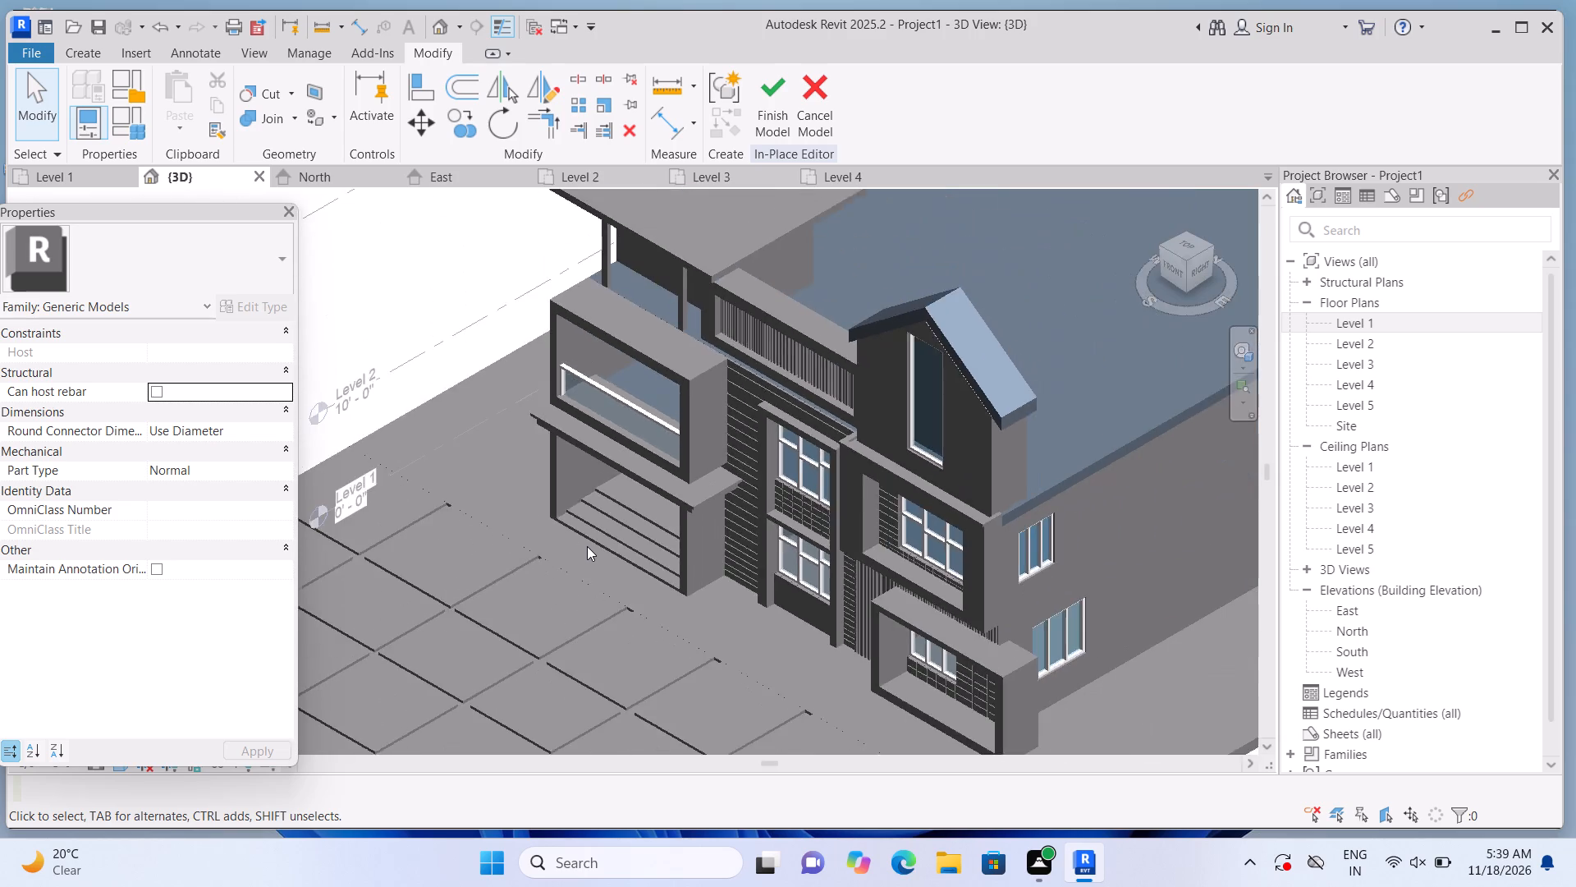
{"action": "scroll", "coordinate": [587, 546], "scroll_direction": "down", "scroll_amount": 3}
{"action": "scroll", "coordinate": [904, 635], "scroll_direction": "up", "scroll_amount": 1}
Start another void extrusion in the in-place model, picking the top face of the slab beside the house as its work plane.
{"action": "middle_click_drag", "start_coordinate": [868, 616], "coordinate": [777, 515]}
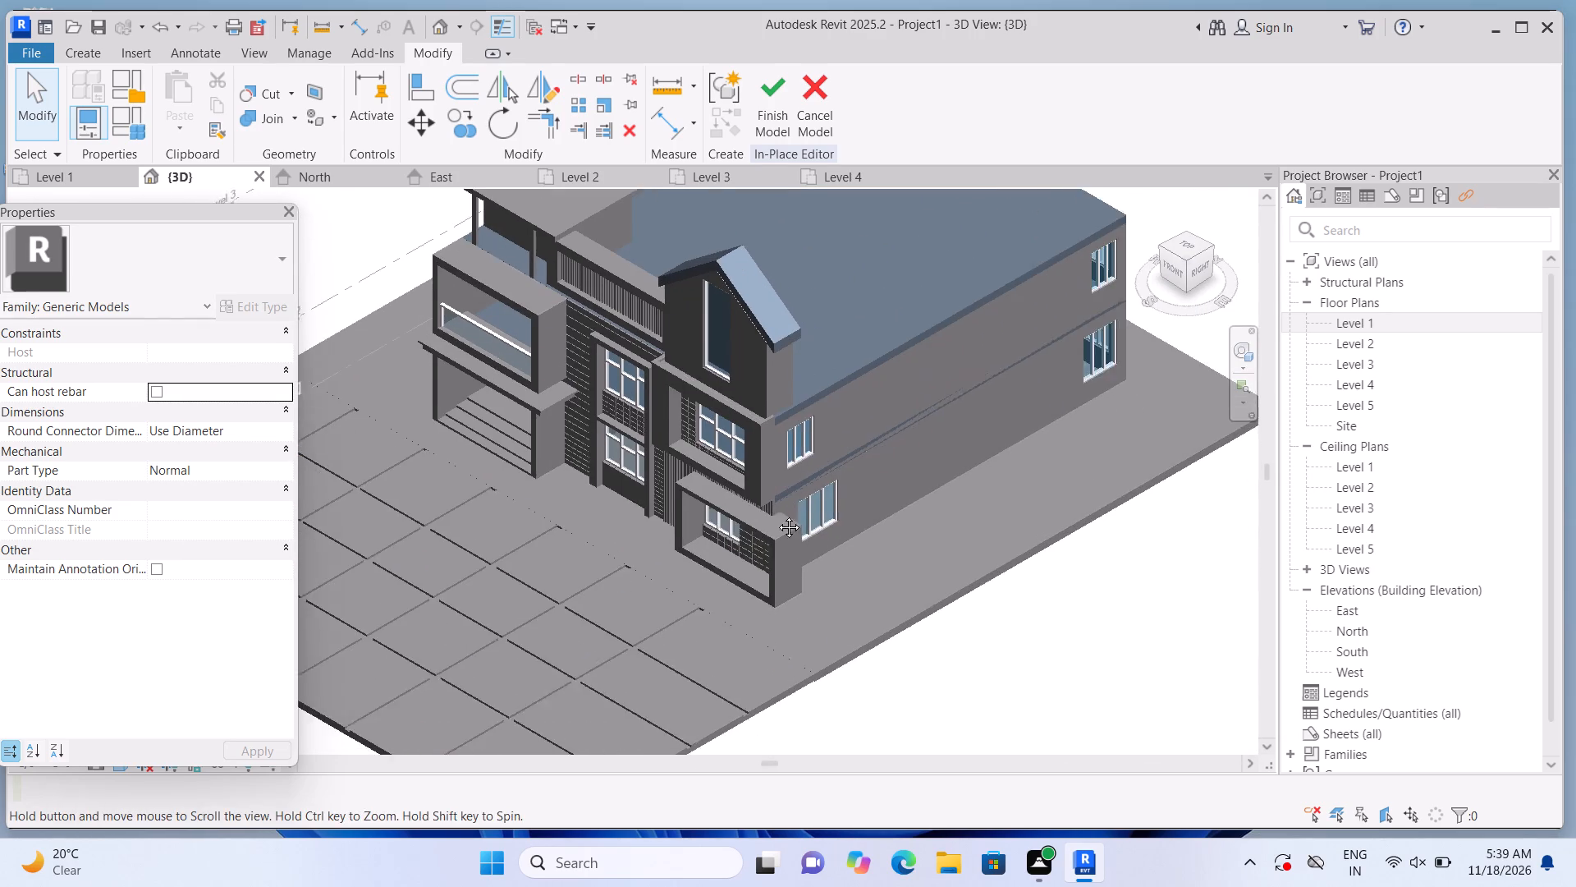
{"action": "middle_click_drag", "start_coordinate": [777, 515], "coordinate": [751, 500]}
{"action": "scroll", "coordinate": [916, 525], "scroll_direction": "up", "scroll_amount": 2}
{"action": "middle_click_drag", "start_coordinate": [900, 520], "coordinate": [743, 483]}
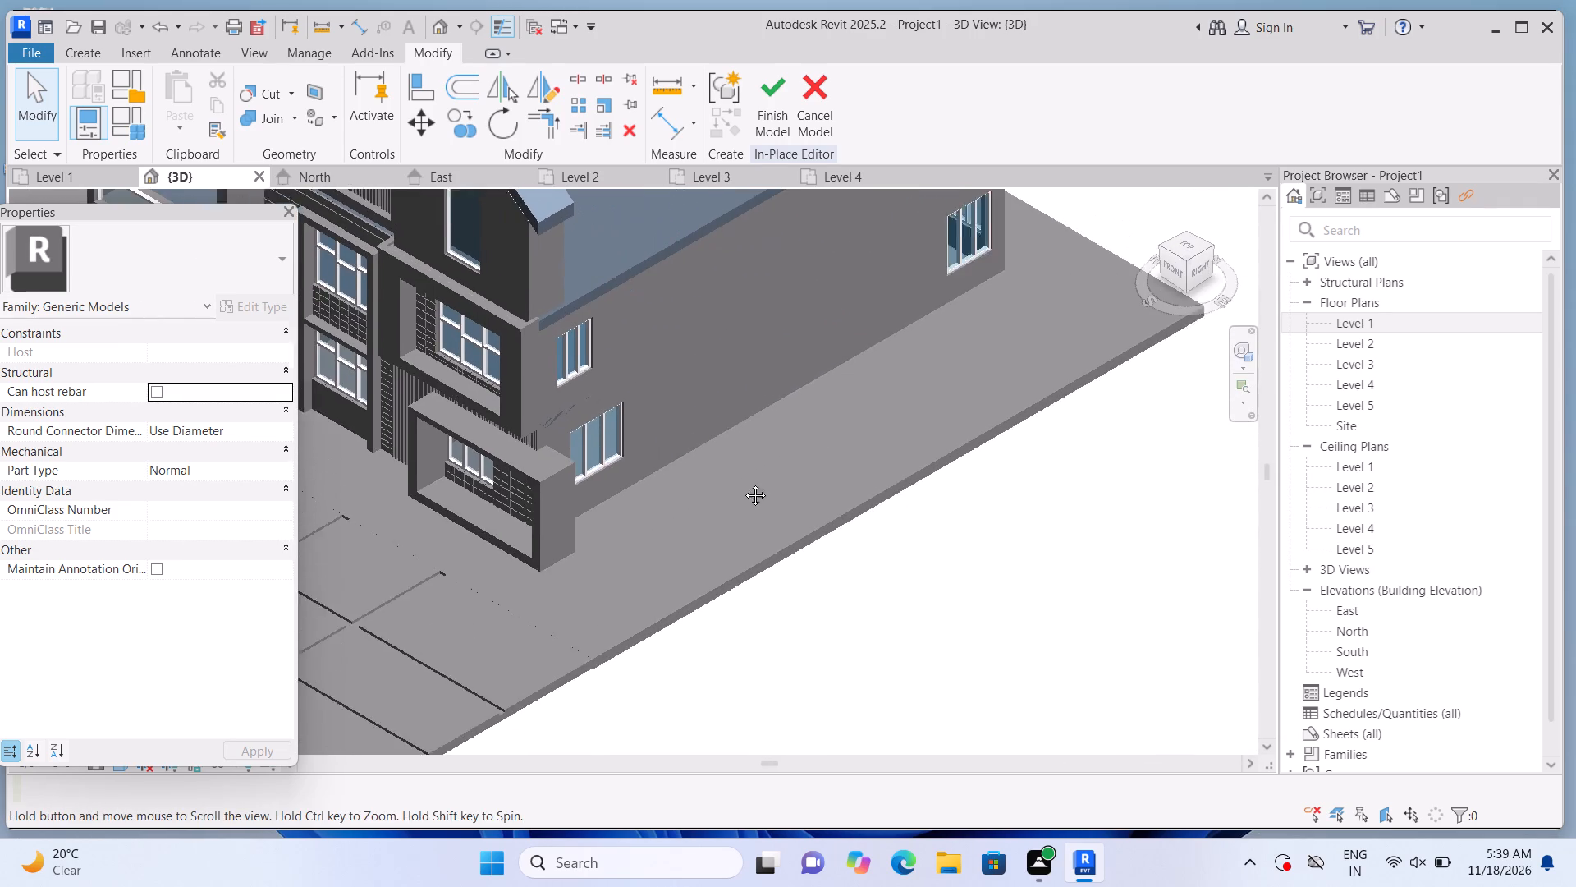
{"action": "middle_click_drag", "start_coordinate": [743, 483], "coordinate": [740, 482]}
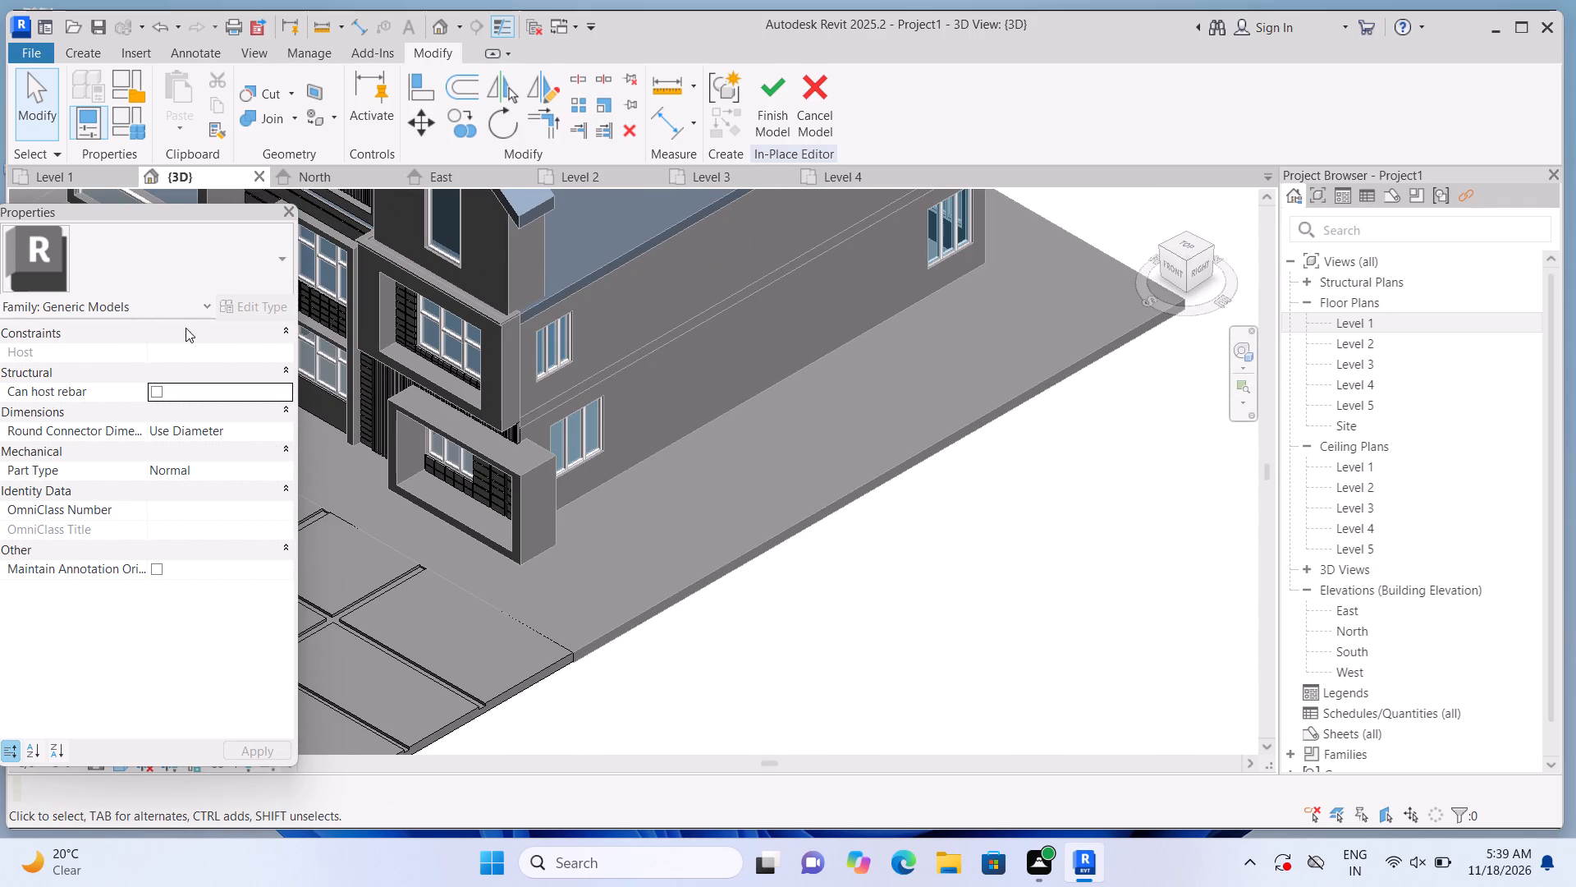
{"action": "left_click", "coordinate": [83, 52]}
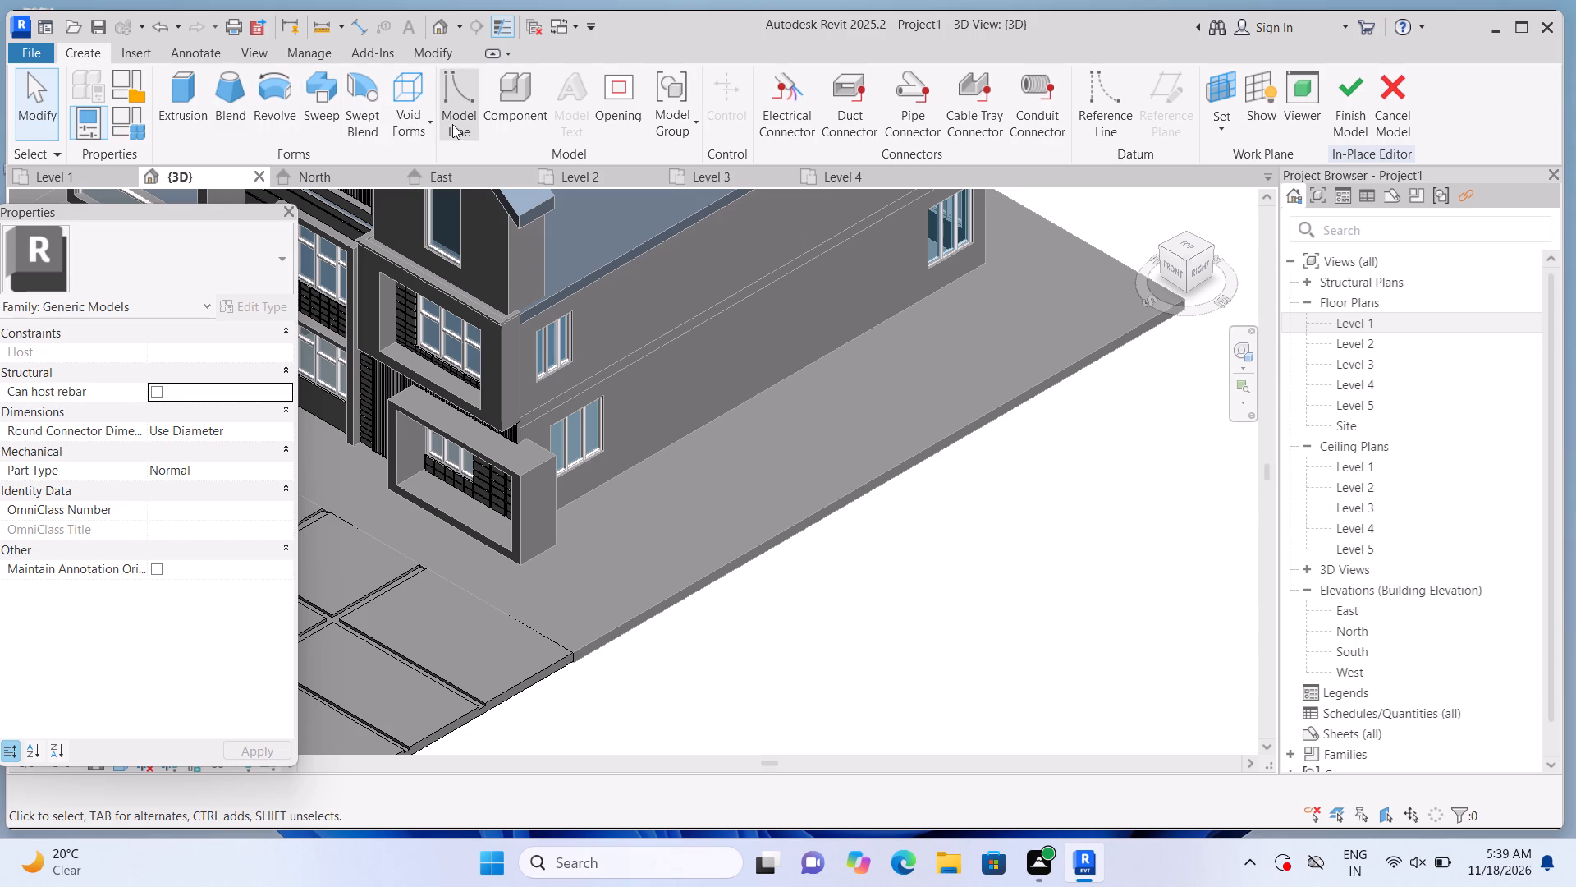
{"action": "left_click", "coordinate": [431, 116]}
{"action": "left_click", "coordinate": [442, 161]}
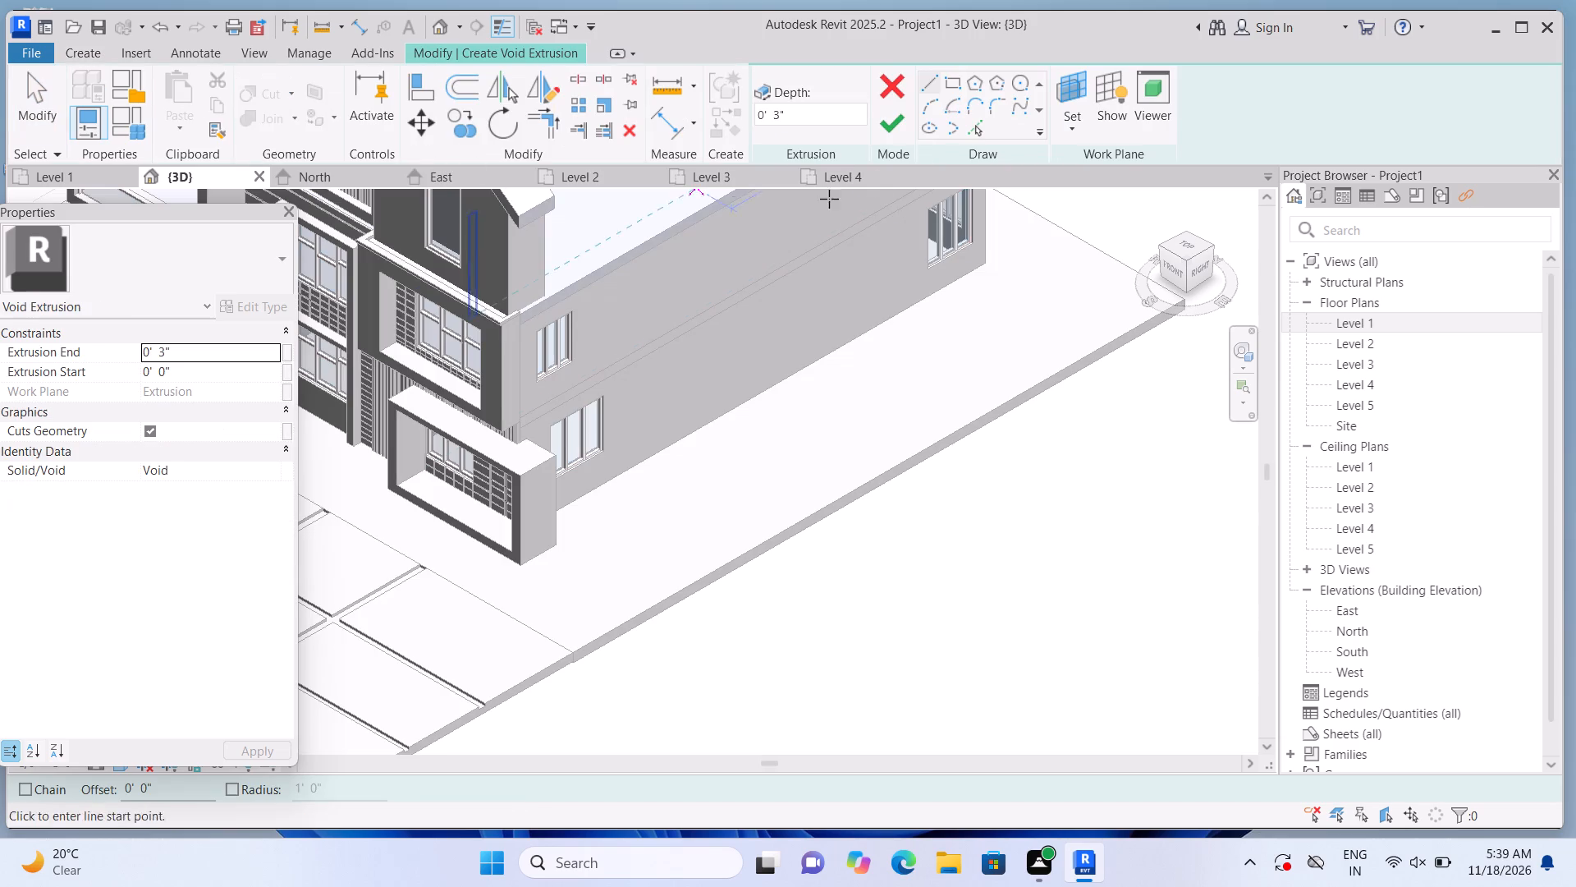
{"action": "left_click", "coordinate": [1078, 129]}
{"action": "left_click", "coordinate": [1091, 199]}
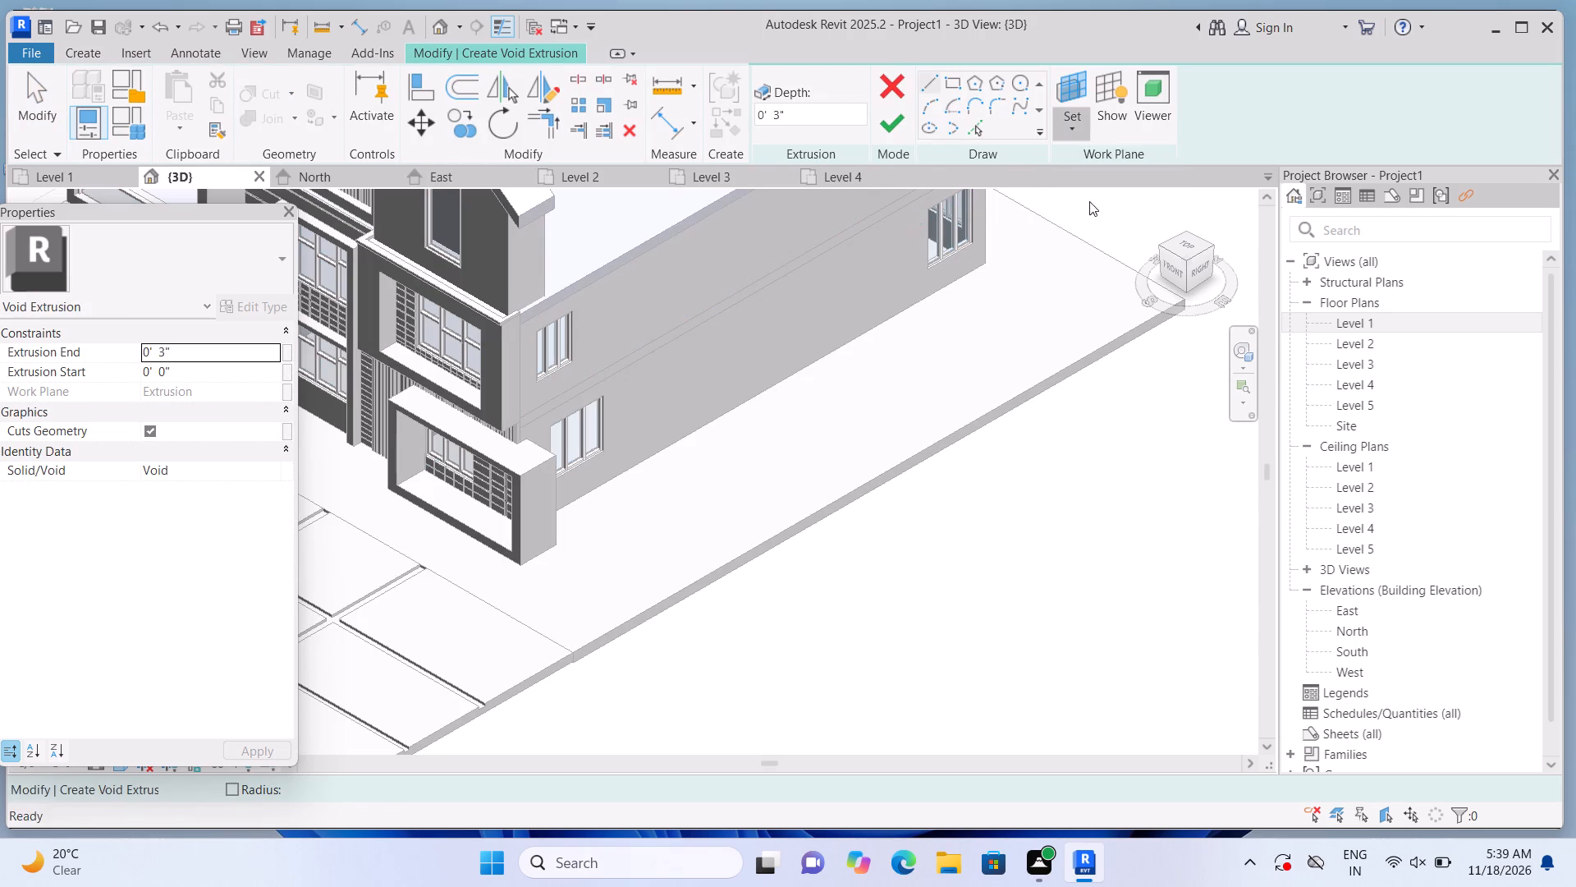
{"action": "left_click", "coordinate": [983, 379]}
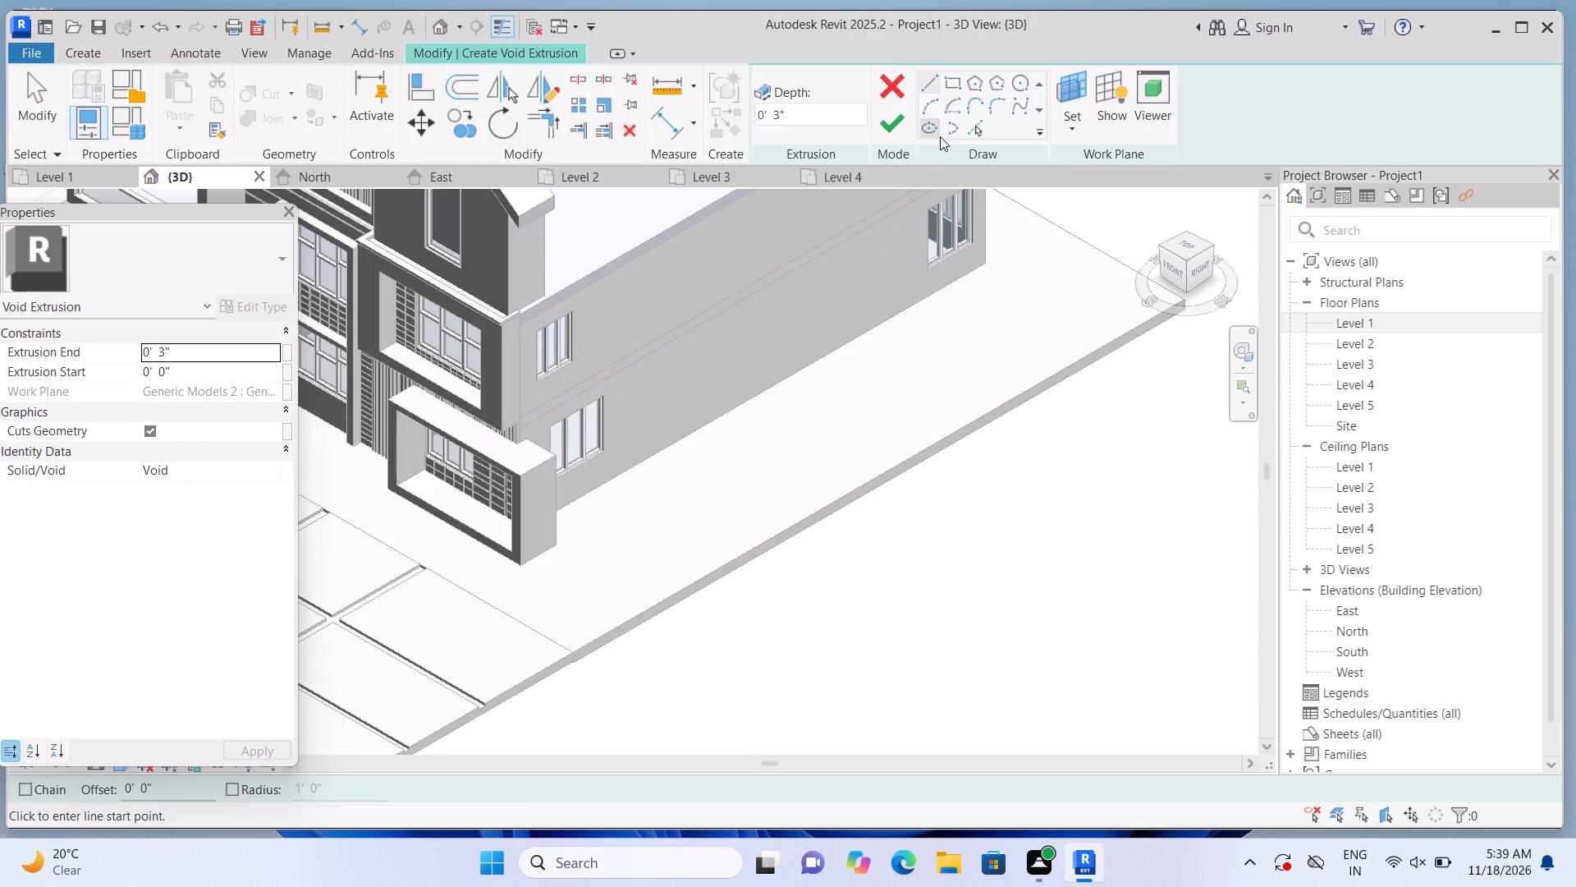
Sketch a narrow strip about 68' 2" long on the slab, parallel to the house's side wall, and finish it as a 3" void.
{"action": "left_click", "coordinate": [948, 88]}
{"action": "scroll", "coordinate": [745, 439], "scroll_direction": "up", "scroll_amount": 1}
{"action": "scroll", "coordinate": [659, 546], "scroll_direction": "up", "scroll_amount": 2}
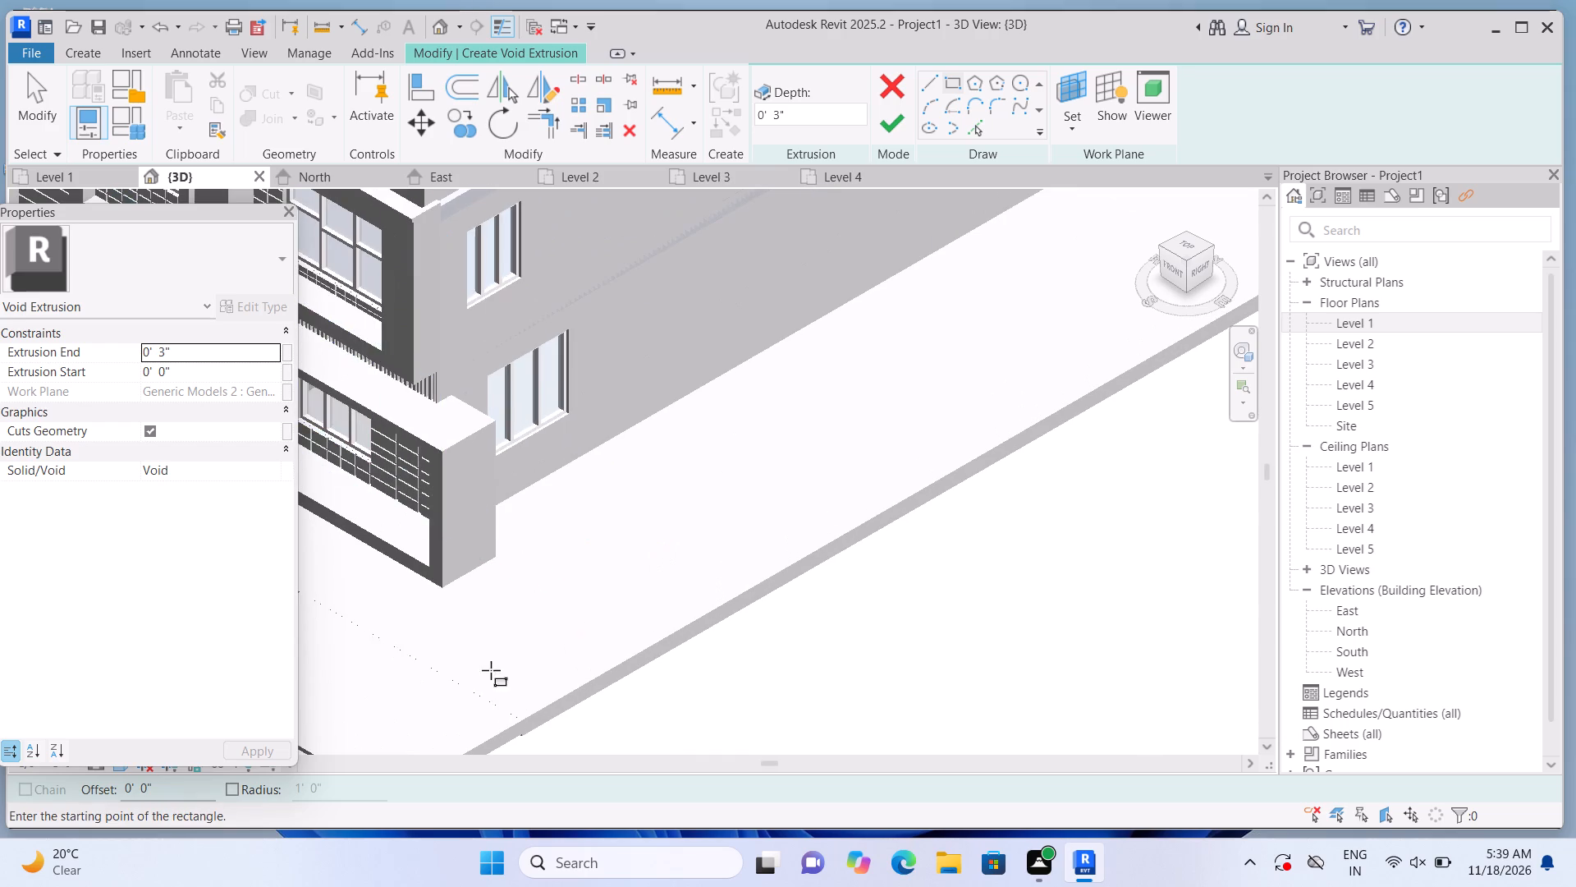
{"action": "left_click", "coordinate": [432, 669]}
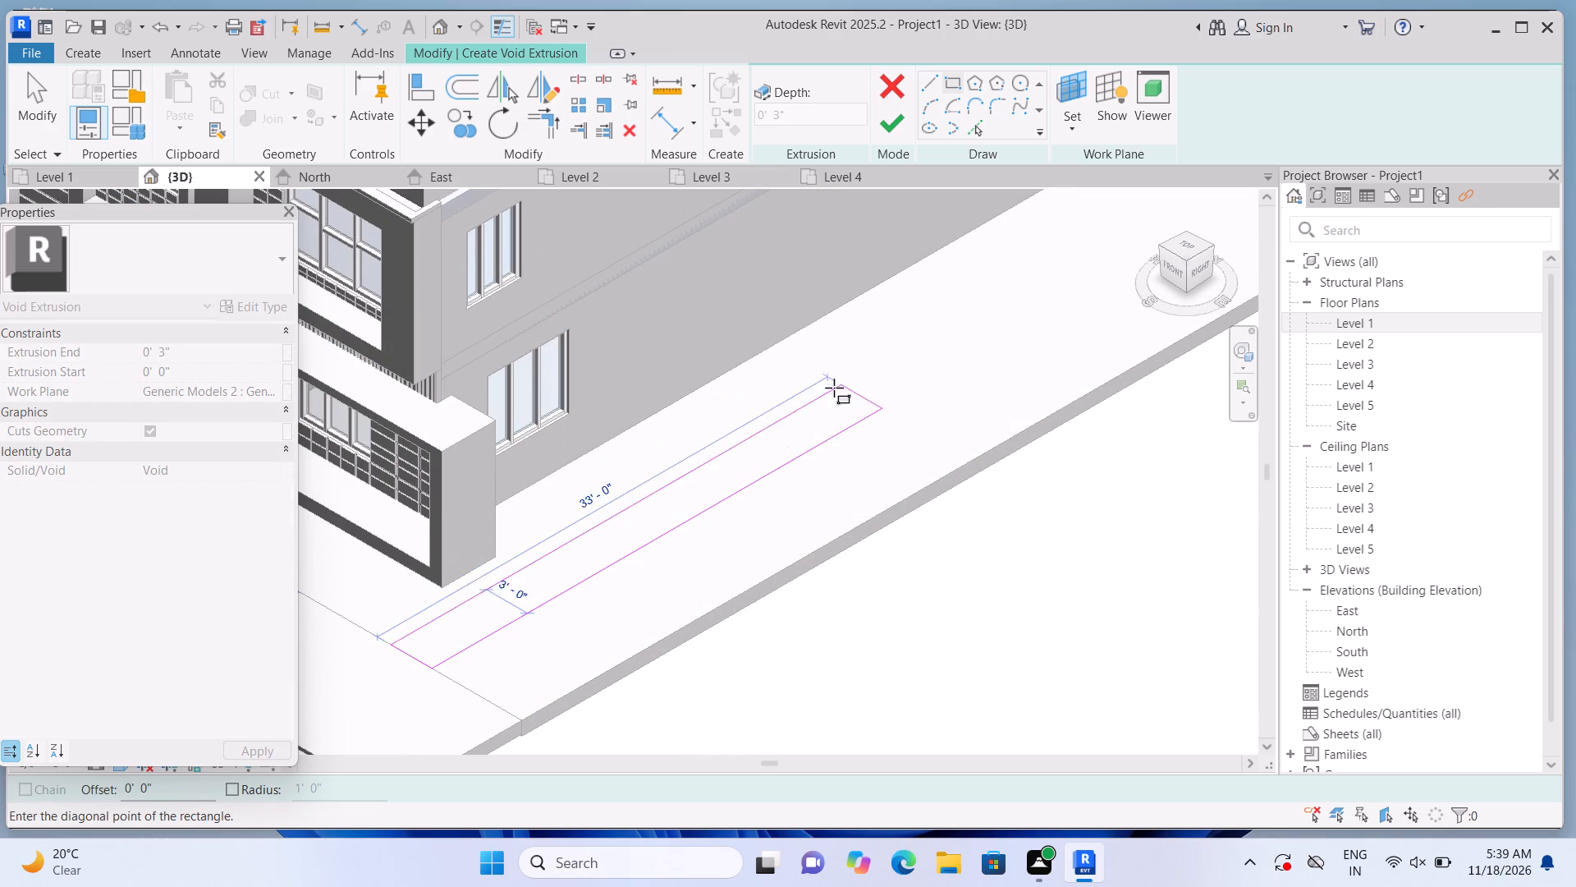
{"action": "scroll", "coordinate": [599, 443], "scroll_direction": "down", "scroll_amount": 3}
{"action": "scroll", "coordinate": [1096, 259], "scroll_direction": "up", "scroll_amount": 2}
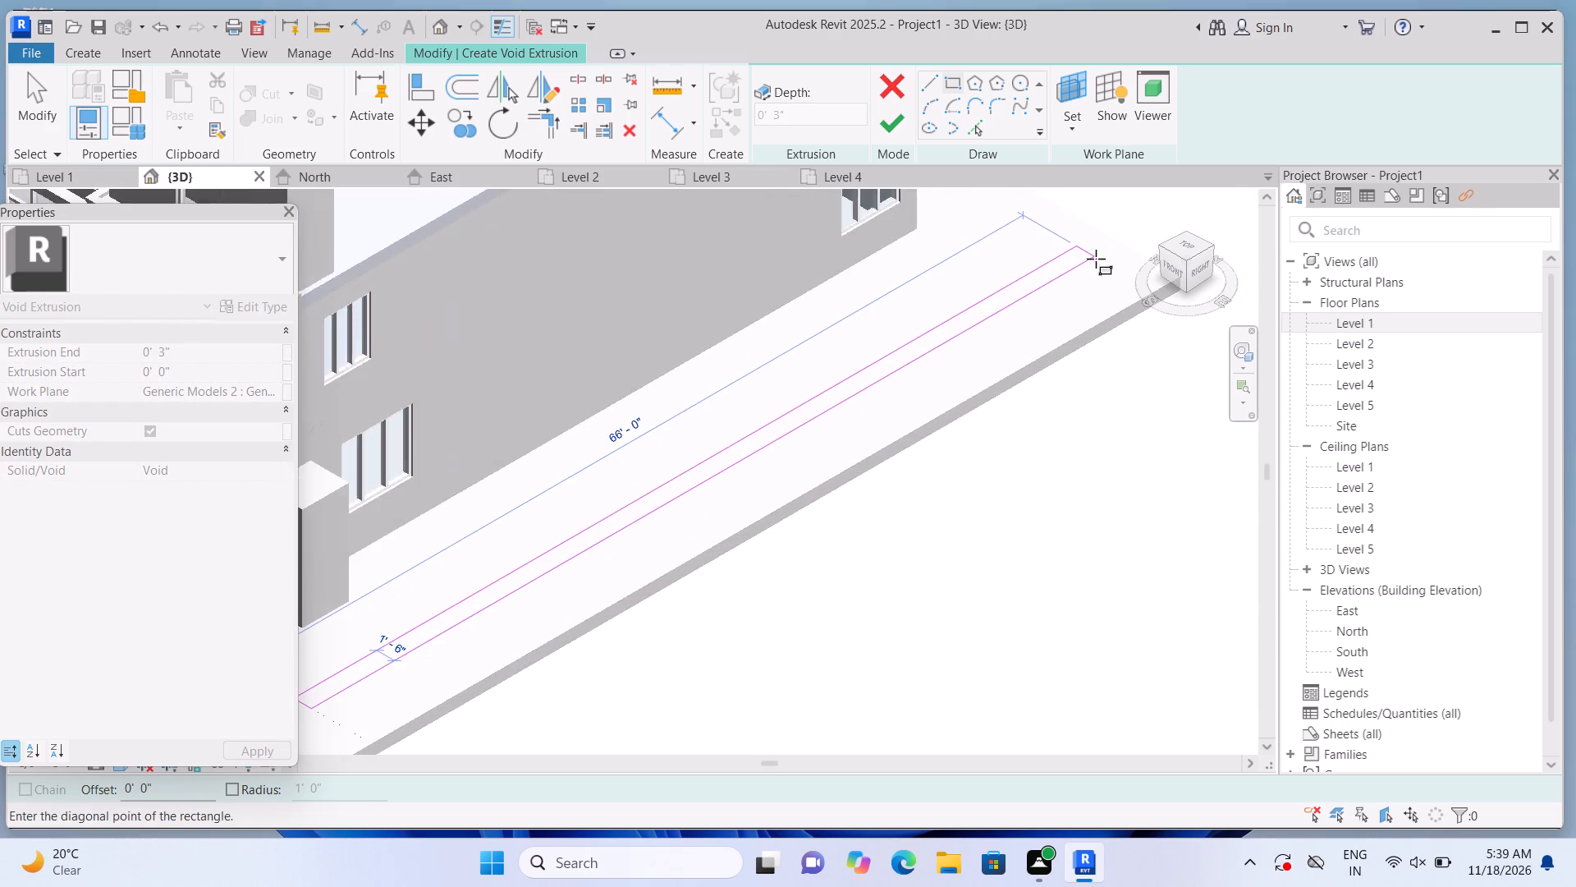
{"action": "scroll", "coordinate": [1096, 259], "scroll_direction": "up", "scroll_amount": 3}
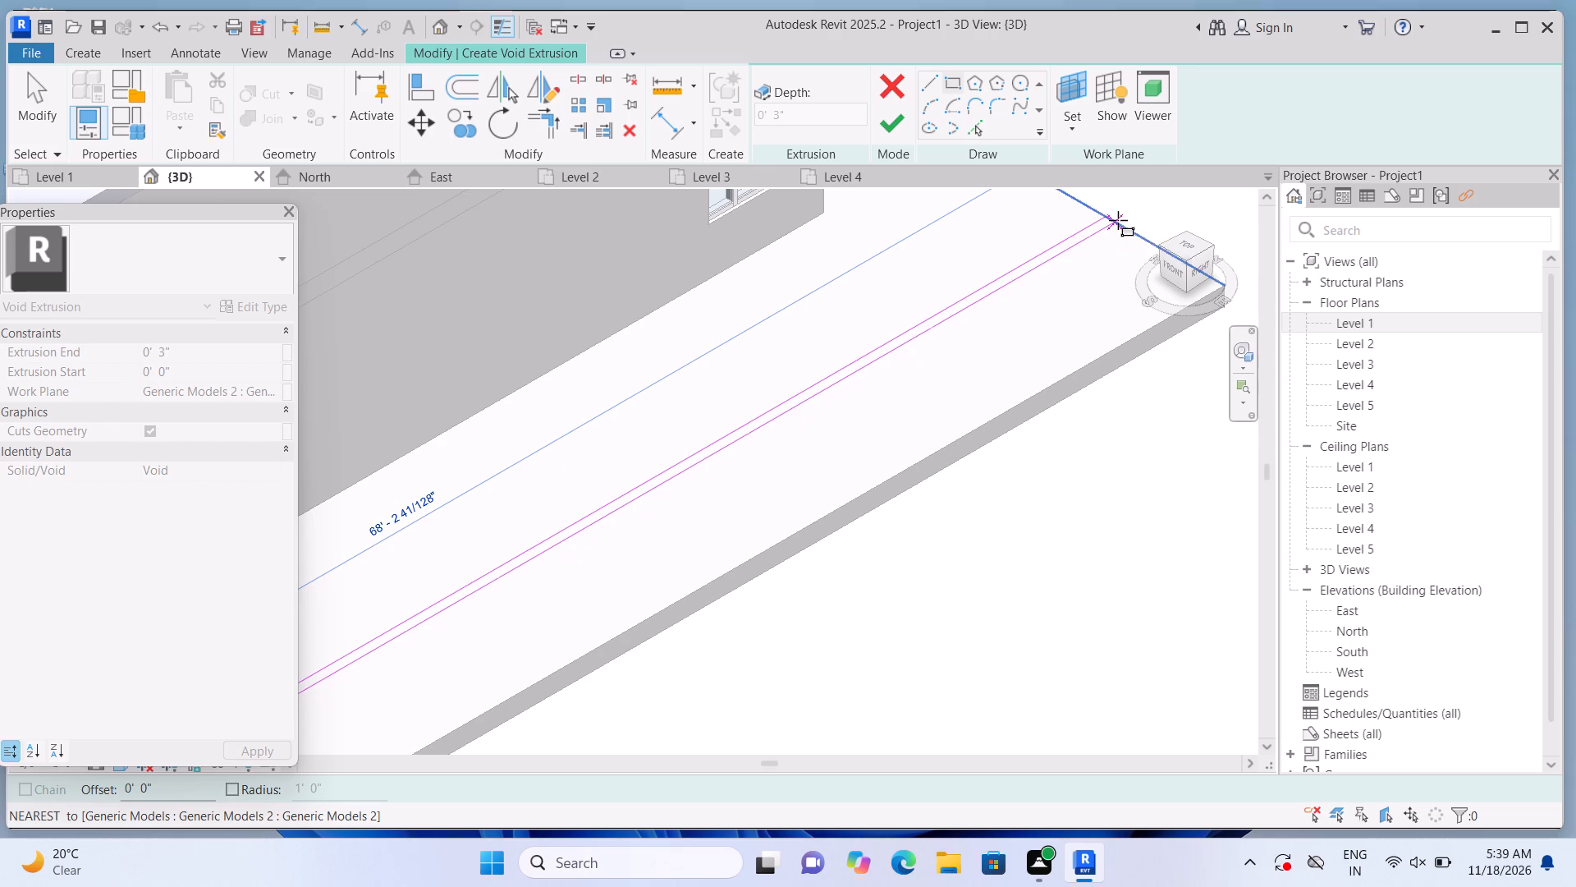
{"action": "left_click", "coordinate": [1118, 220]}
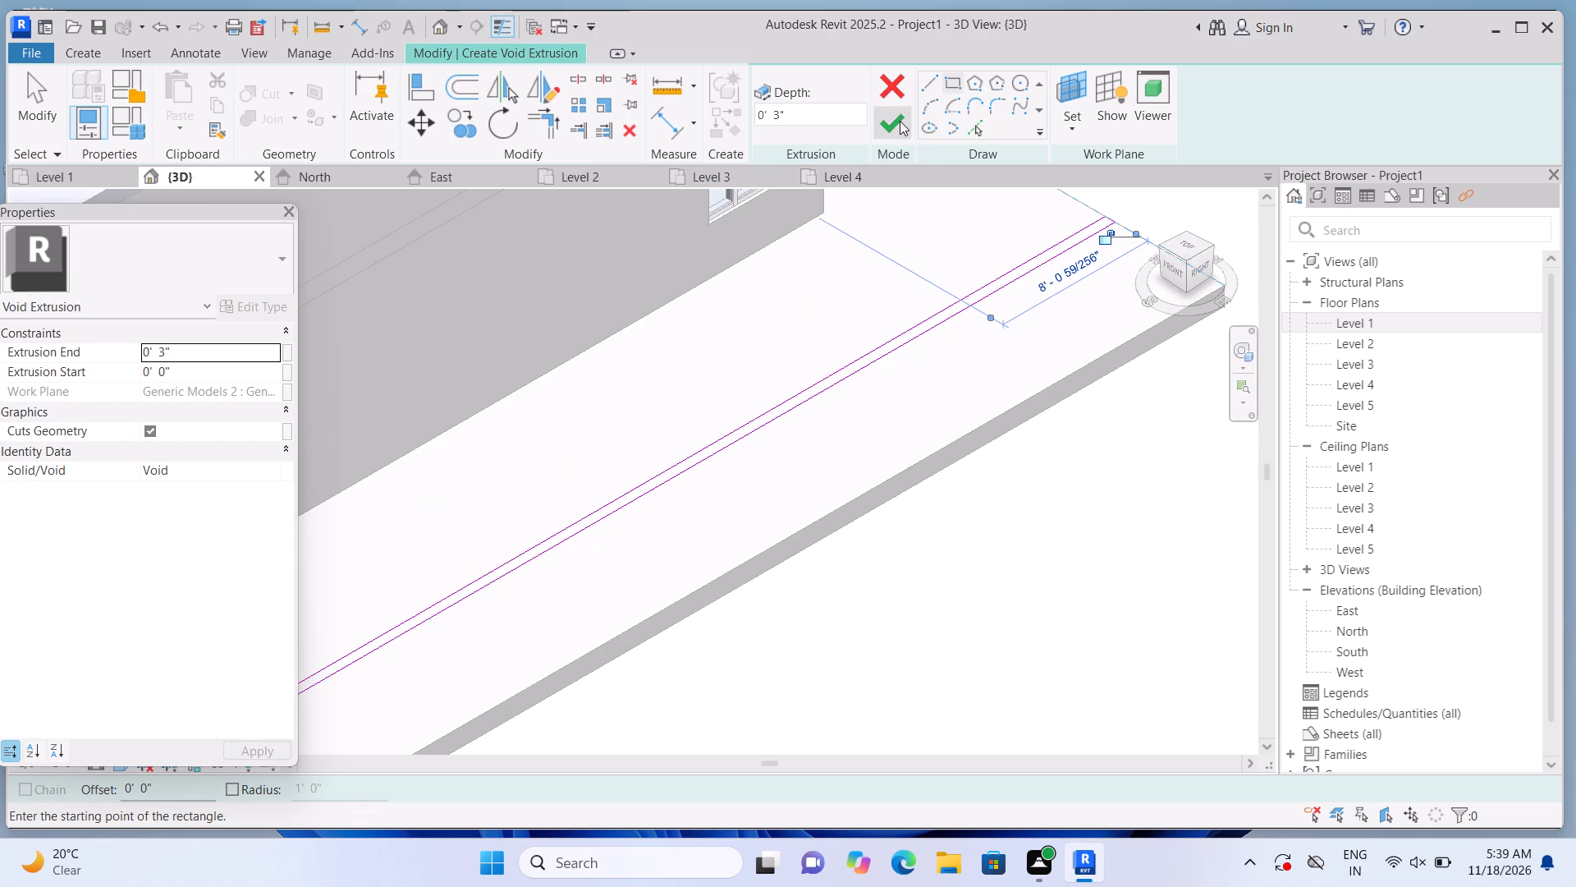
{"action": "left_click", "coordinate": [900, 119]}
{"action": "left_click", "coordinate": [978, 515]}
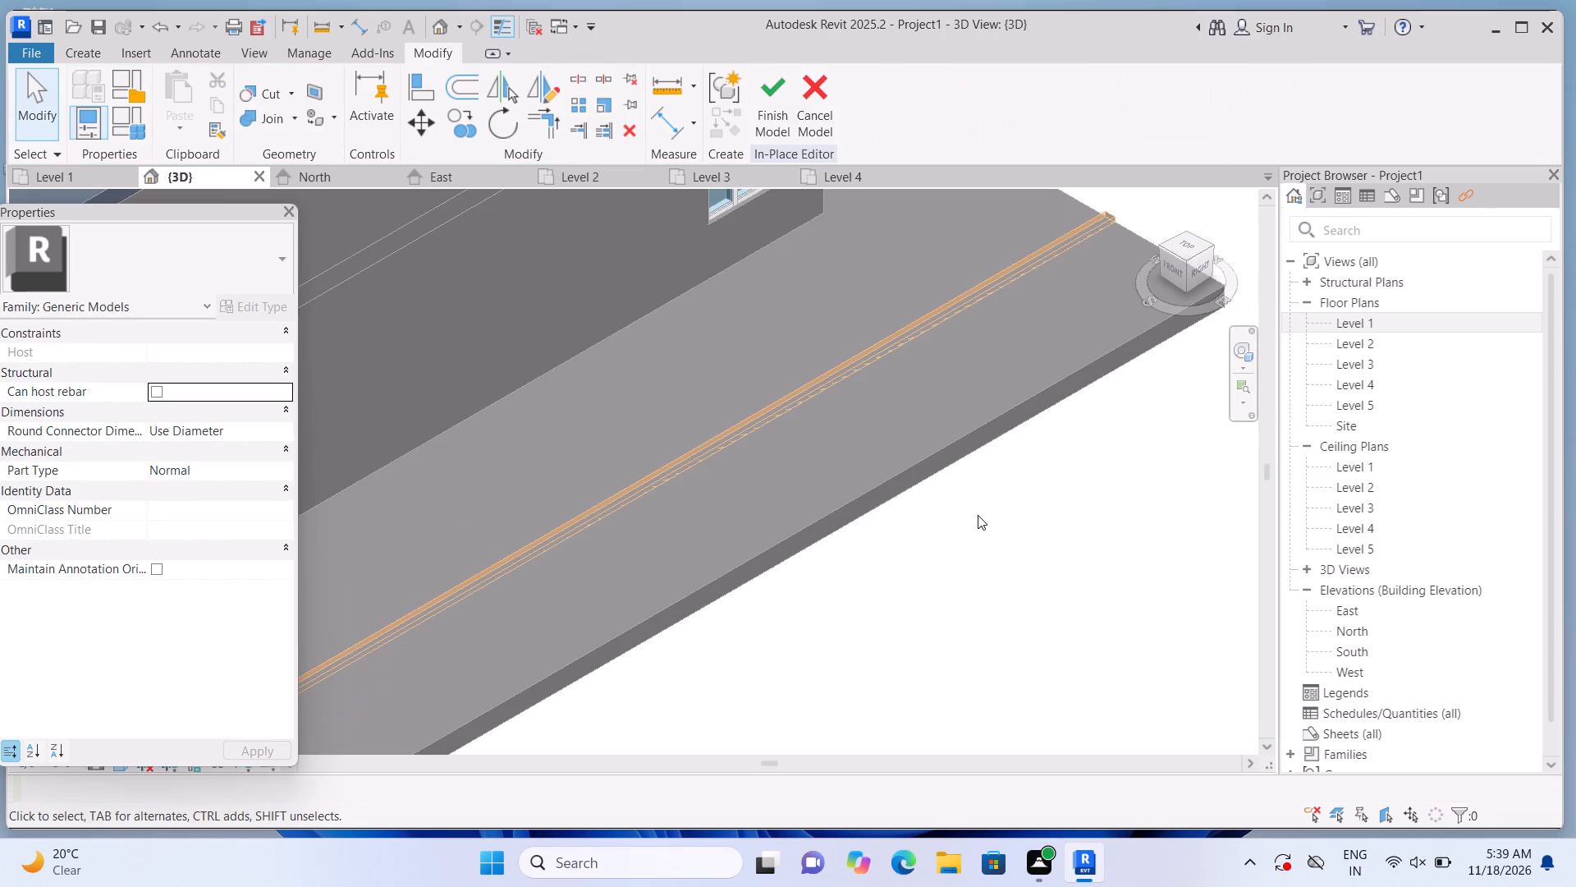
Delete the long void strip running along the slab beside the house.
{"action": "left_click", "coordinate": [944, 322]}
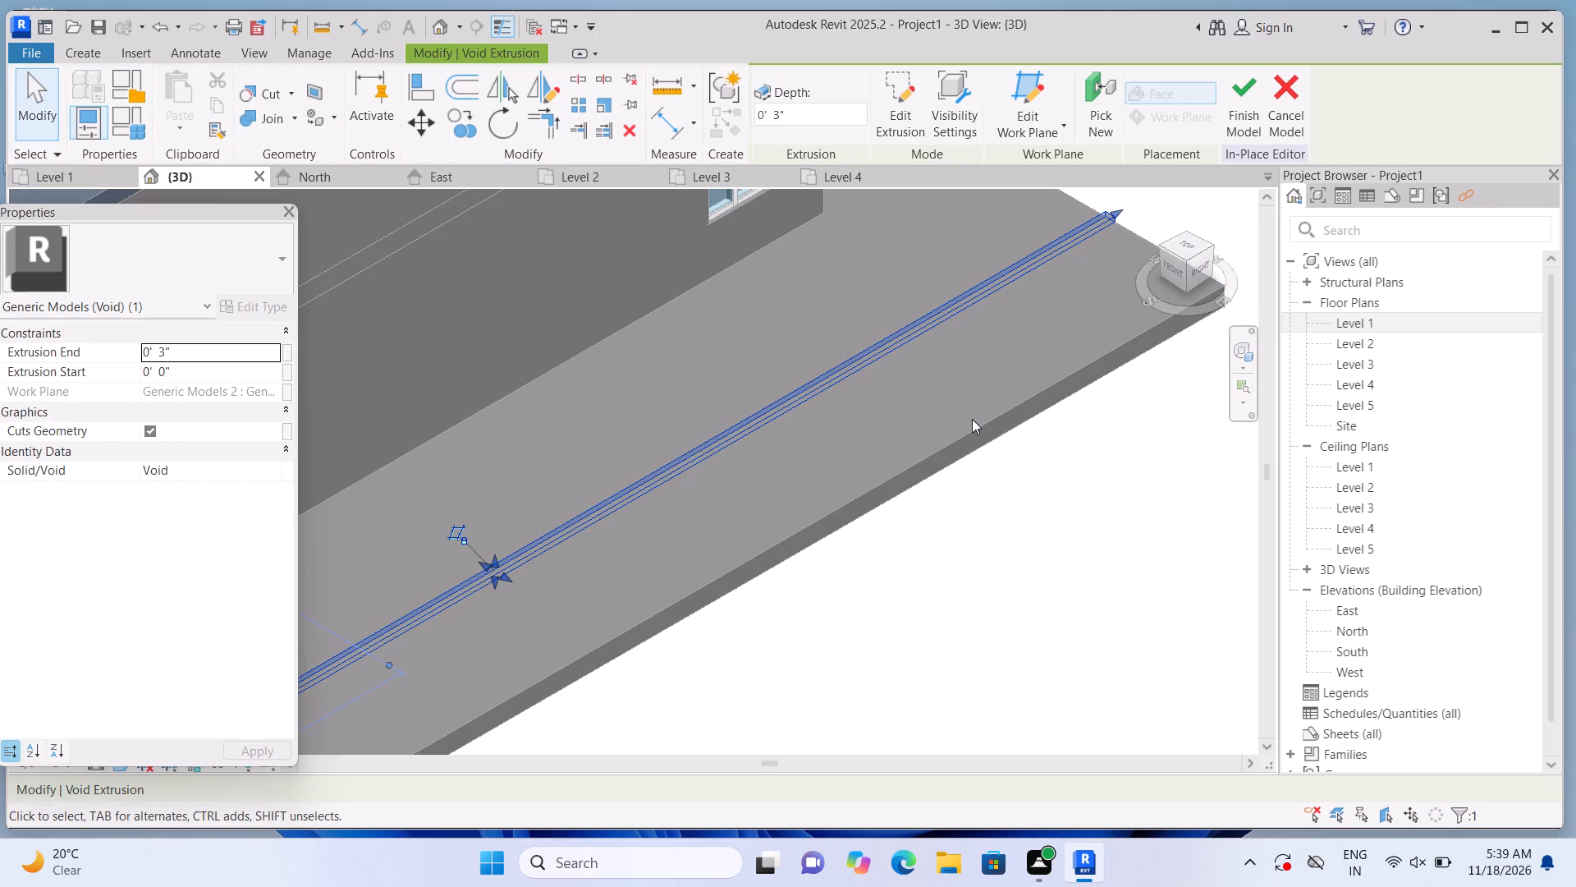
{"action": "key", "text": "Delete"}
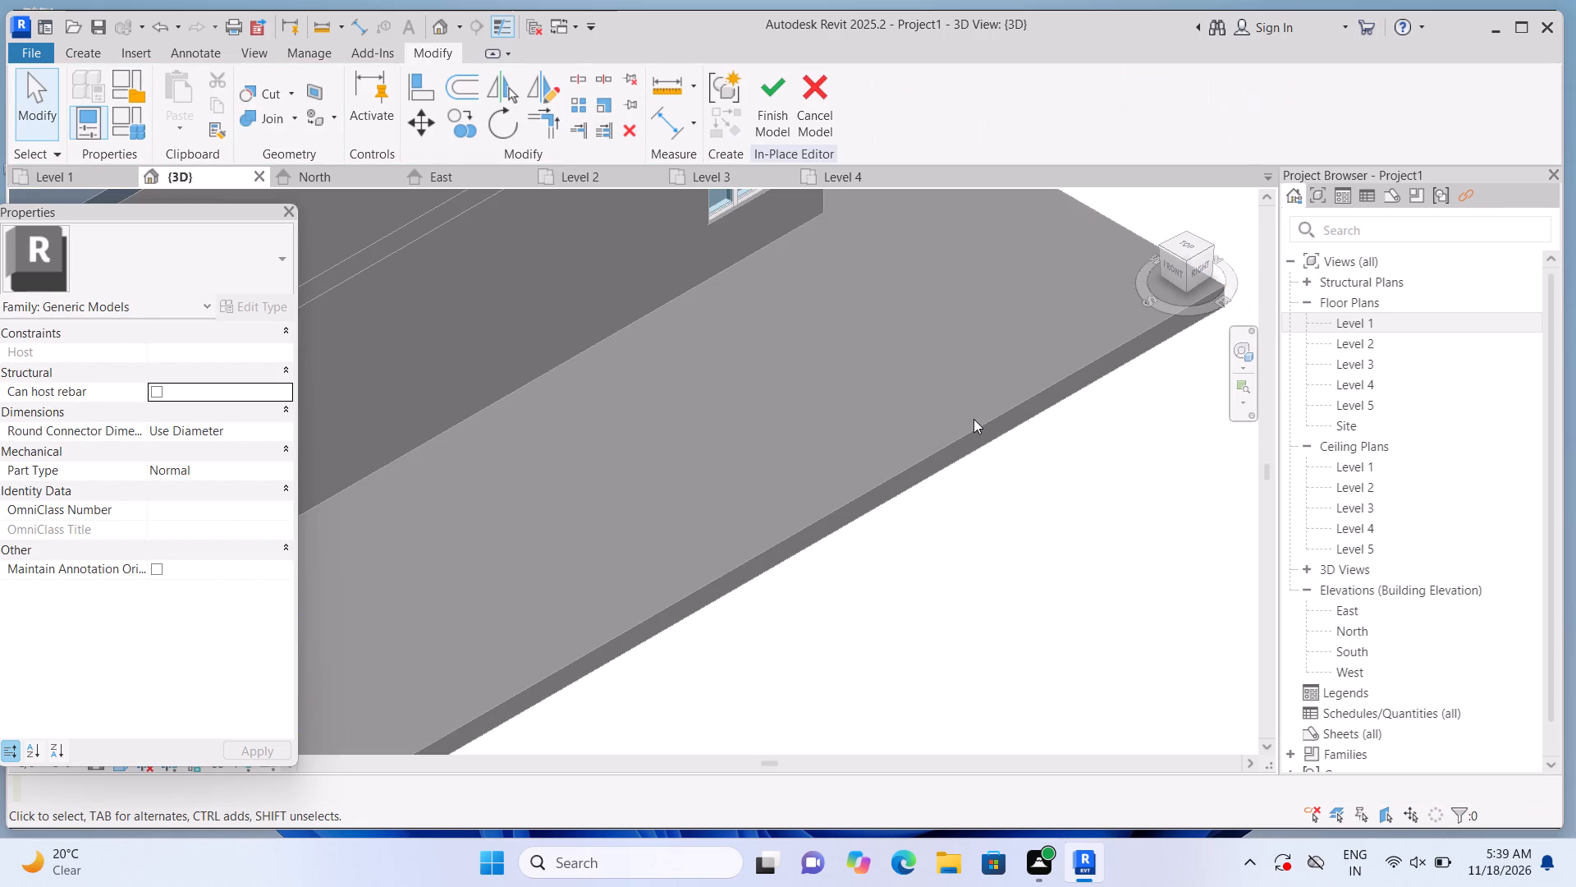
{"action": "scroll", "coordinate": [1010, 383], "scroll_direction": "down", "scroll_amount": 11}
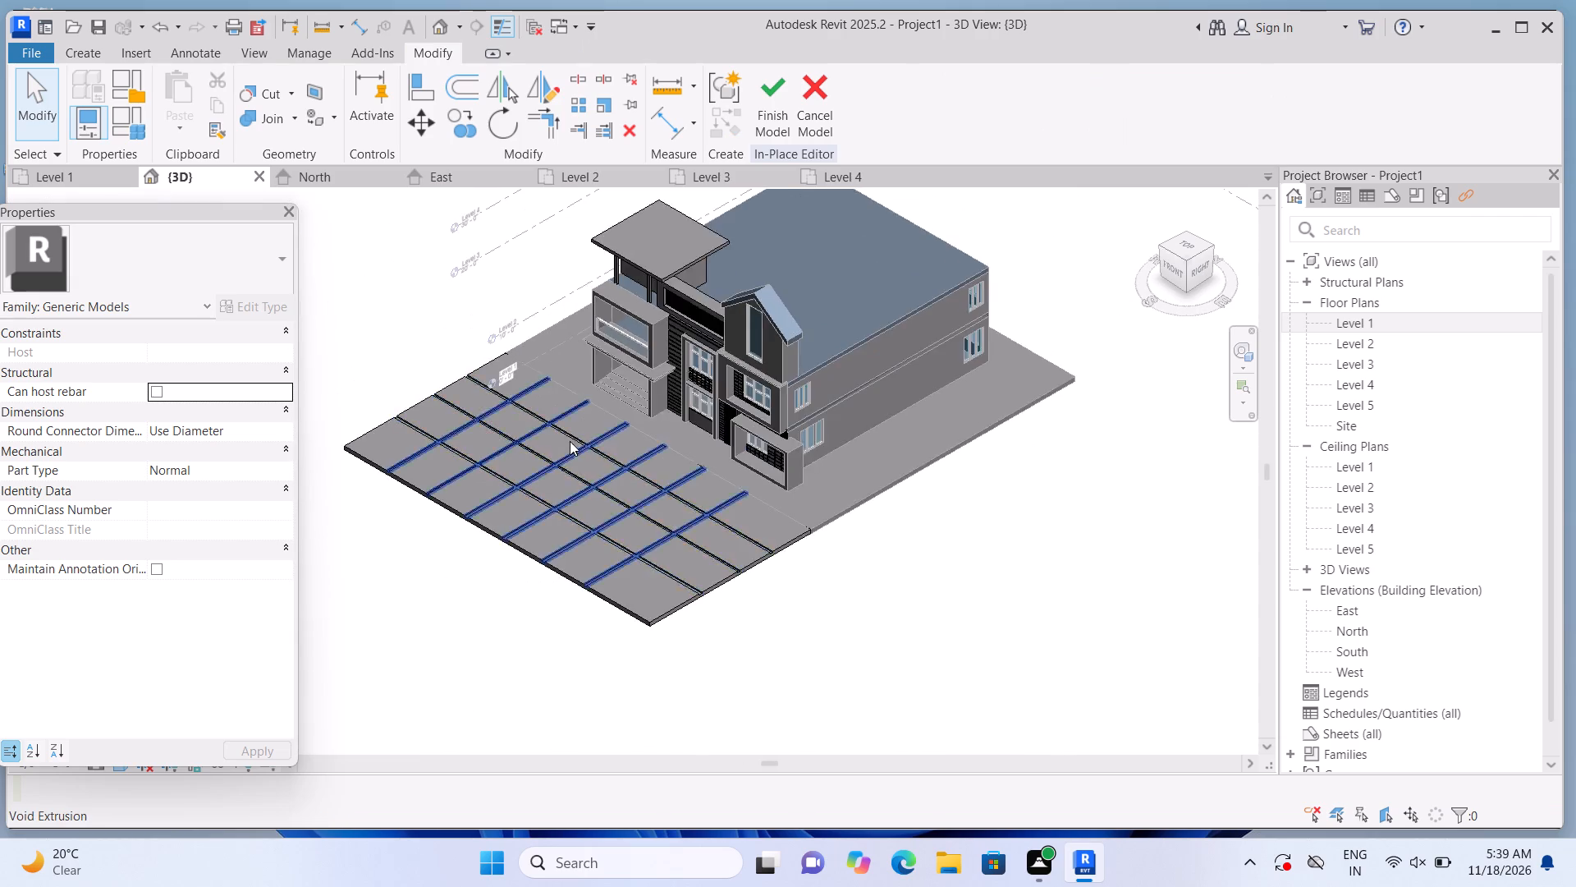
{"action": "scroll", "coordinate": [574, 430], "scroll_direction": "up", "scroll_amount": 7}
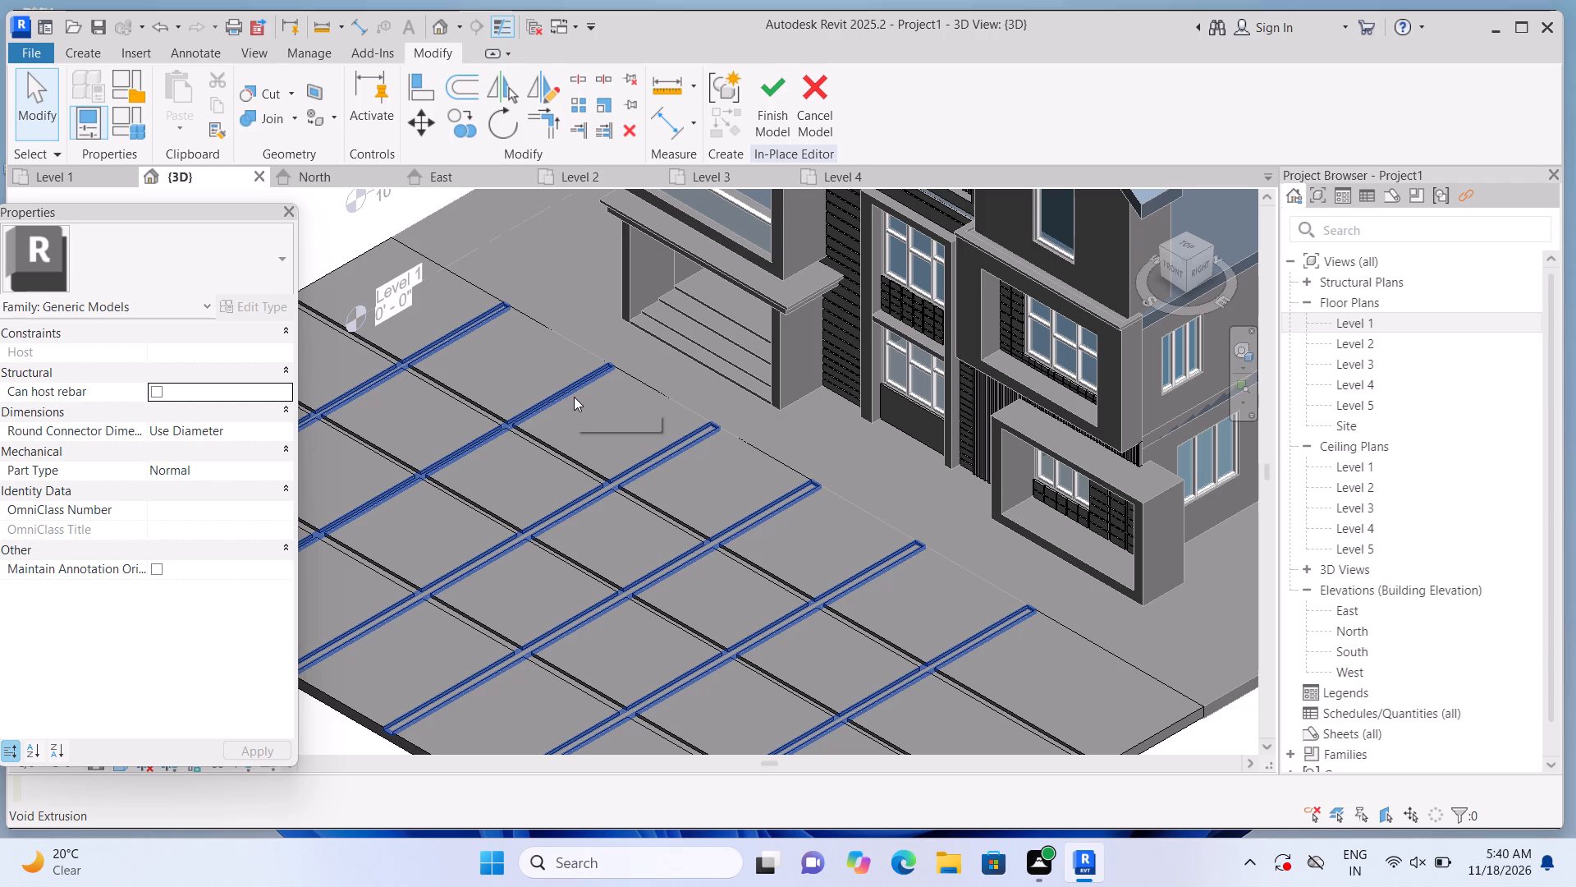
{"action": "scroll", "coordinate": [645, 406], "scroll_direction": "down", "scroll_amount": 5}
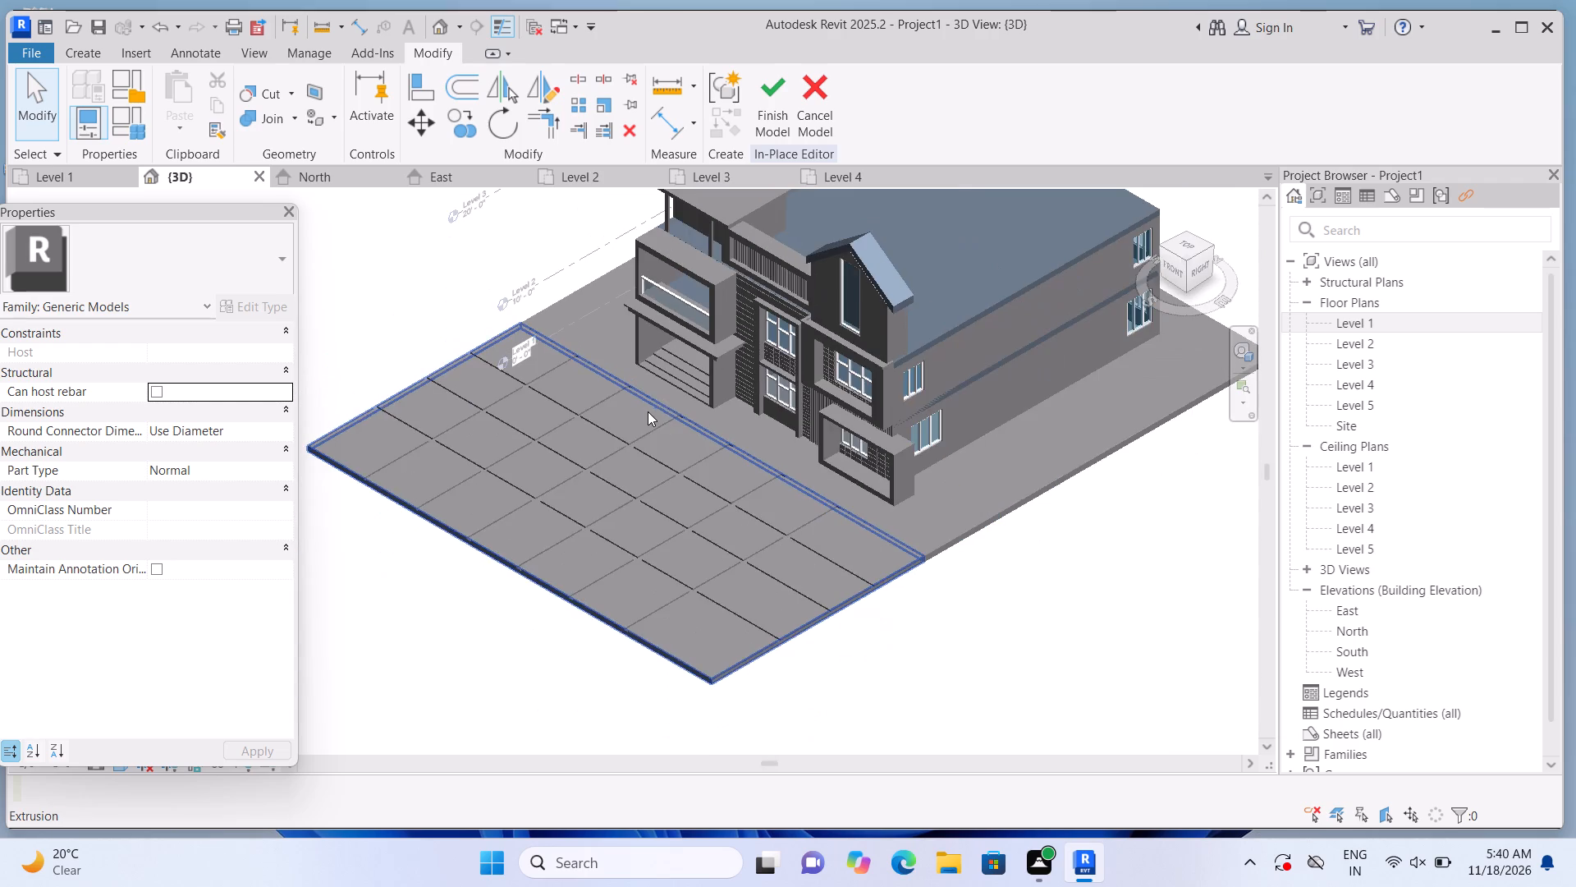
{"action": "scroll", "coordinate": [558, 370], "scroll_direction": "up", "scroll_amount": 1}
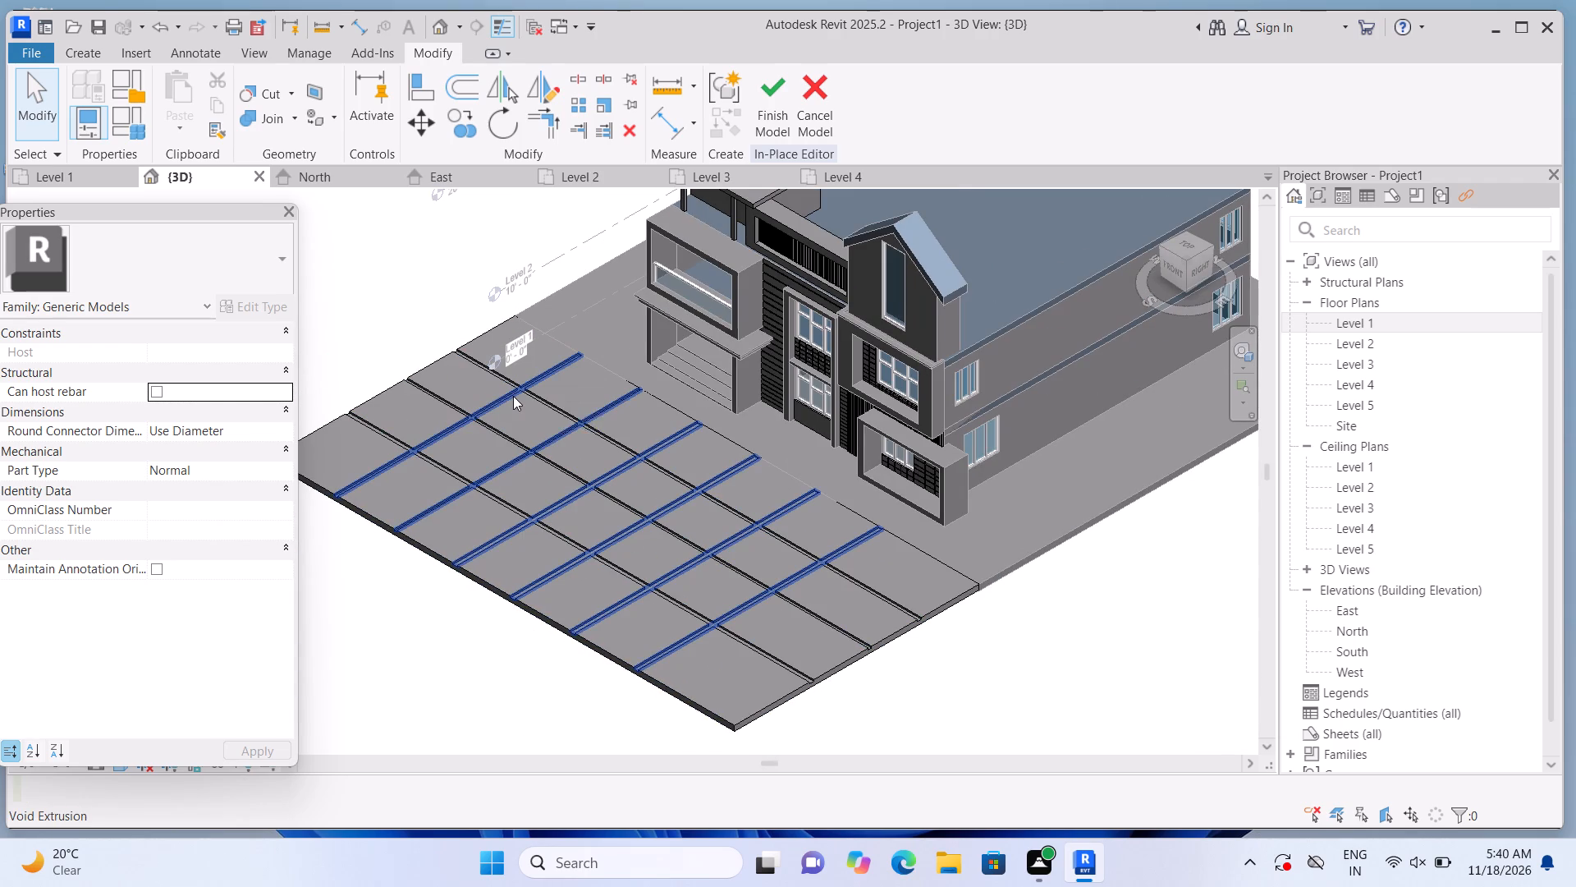
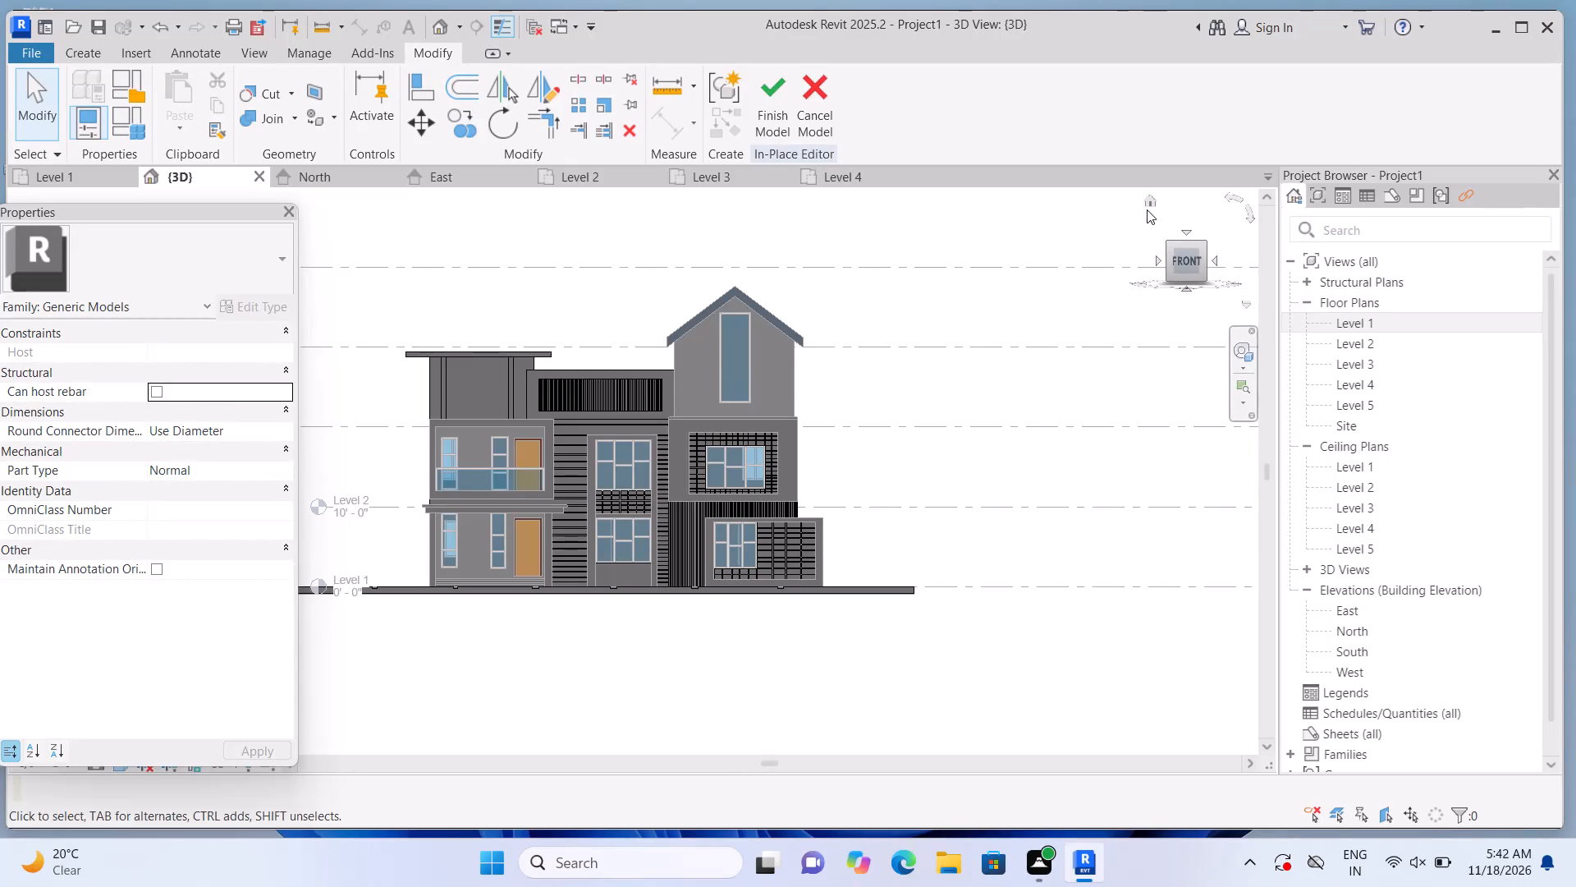
Examine the whole house from the home 3D view, including the grooves cut into the wall beside the central windows.
{"action": "left_click", "coordinate": [1148, 200]}
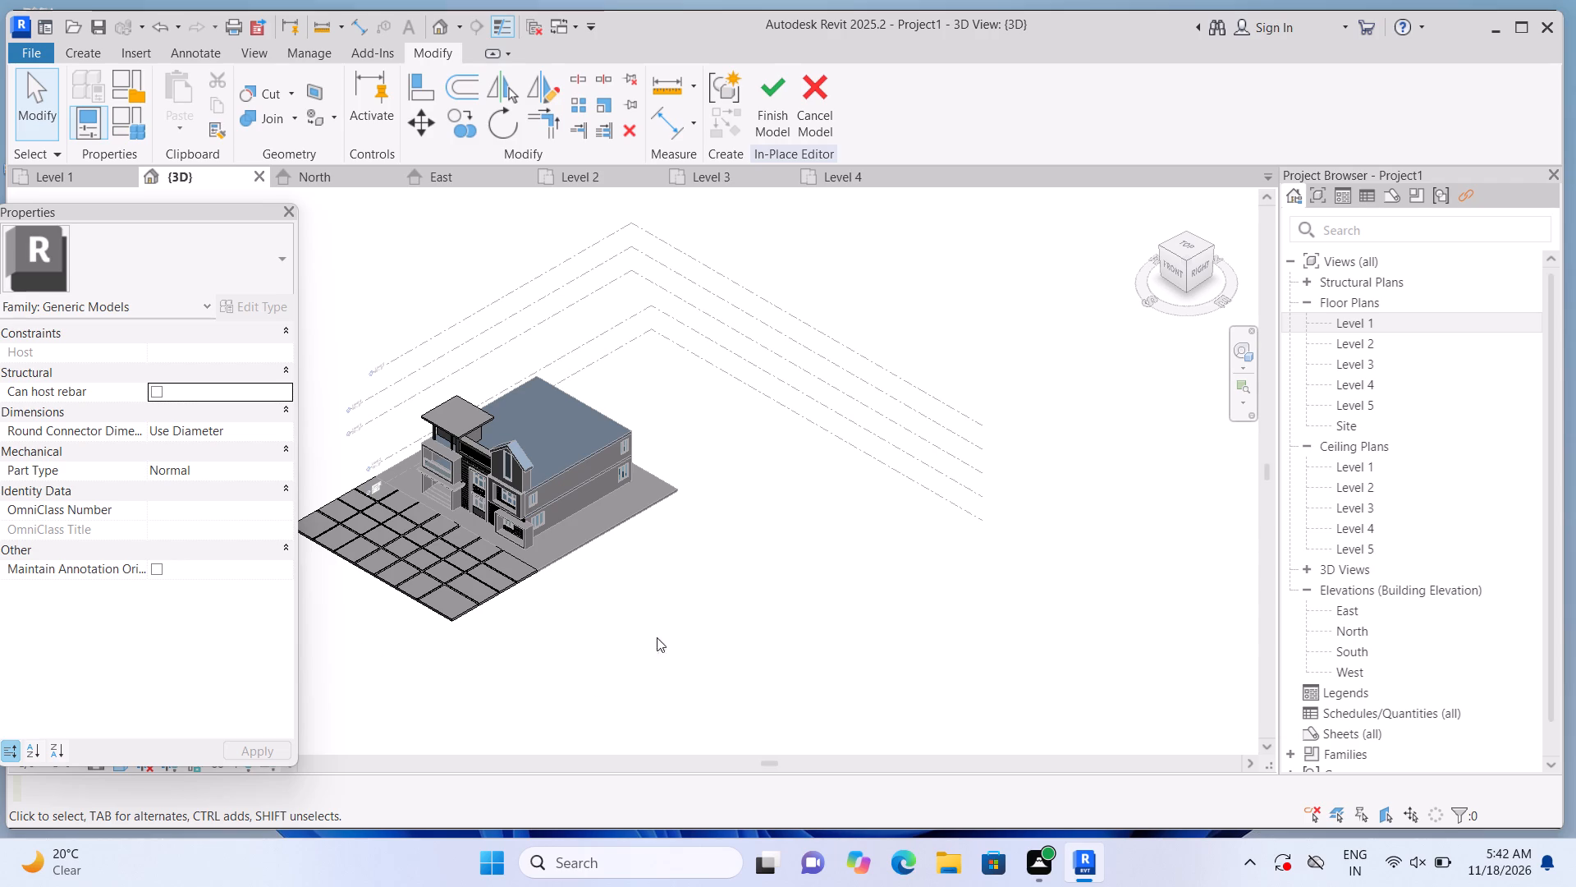
{"action": "scroll", "coordinate": [838, 613], "scroll_direction": "down", "scroll_amount": 3}
{"action": "scroll", "coordinate": [557, 604], "scroll_direction": "up", "scroll_amount": 6}
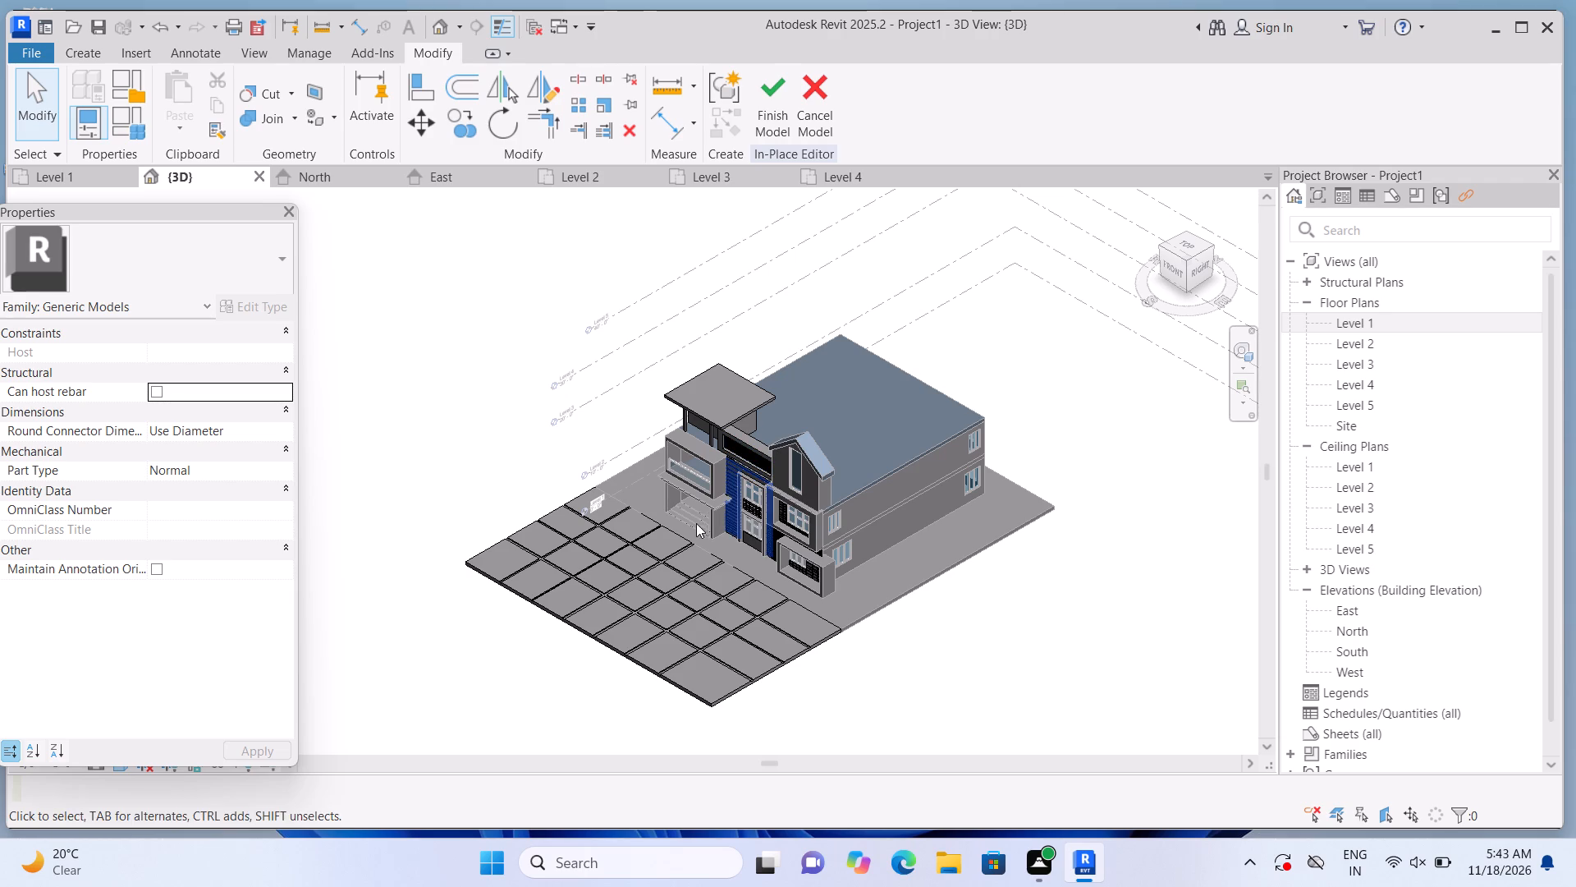
{"action": "scroll", "coordinate": [749, 521], "scroll_direction": "up", "scroll_amount": 8}
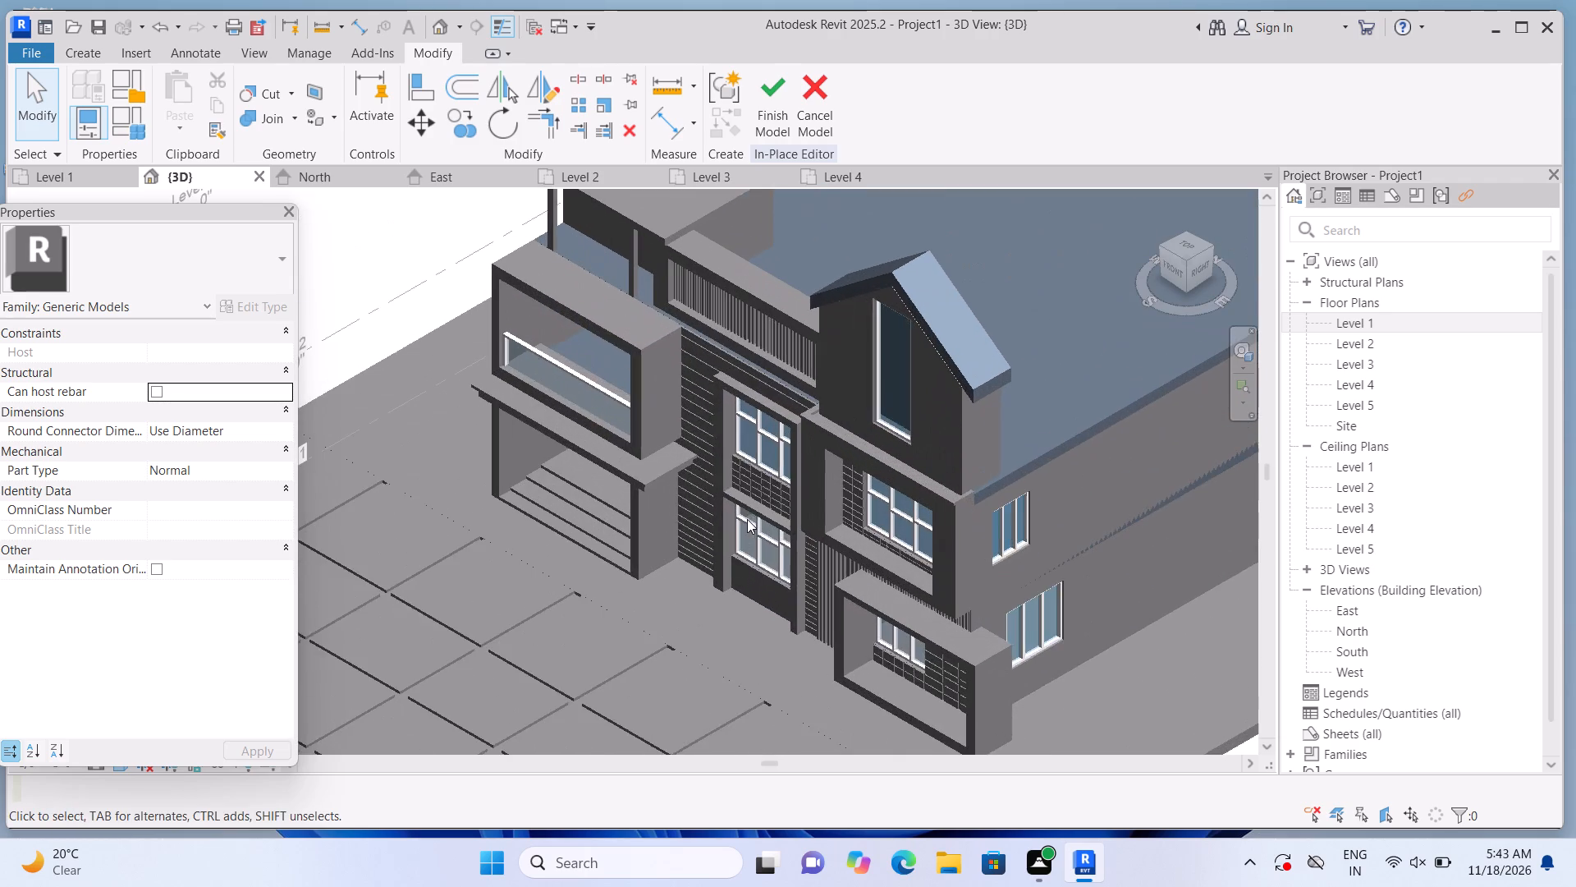
{"action": "scroll", "coordinate": [745, 523], "scroll_direction": "up", "scroll_amount": 2}
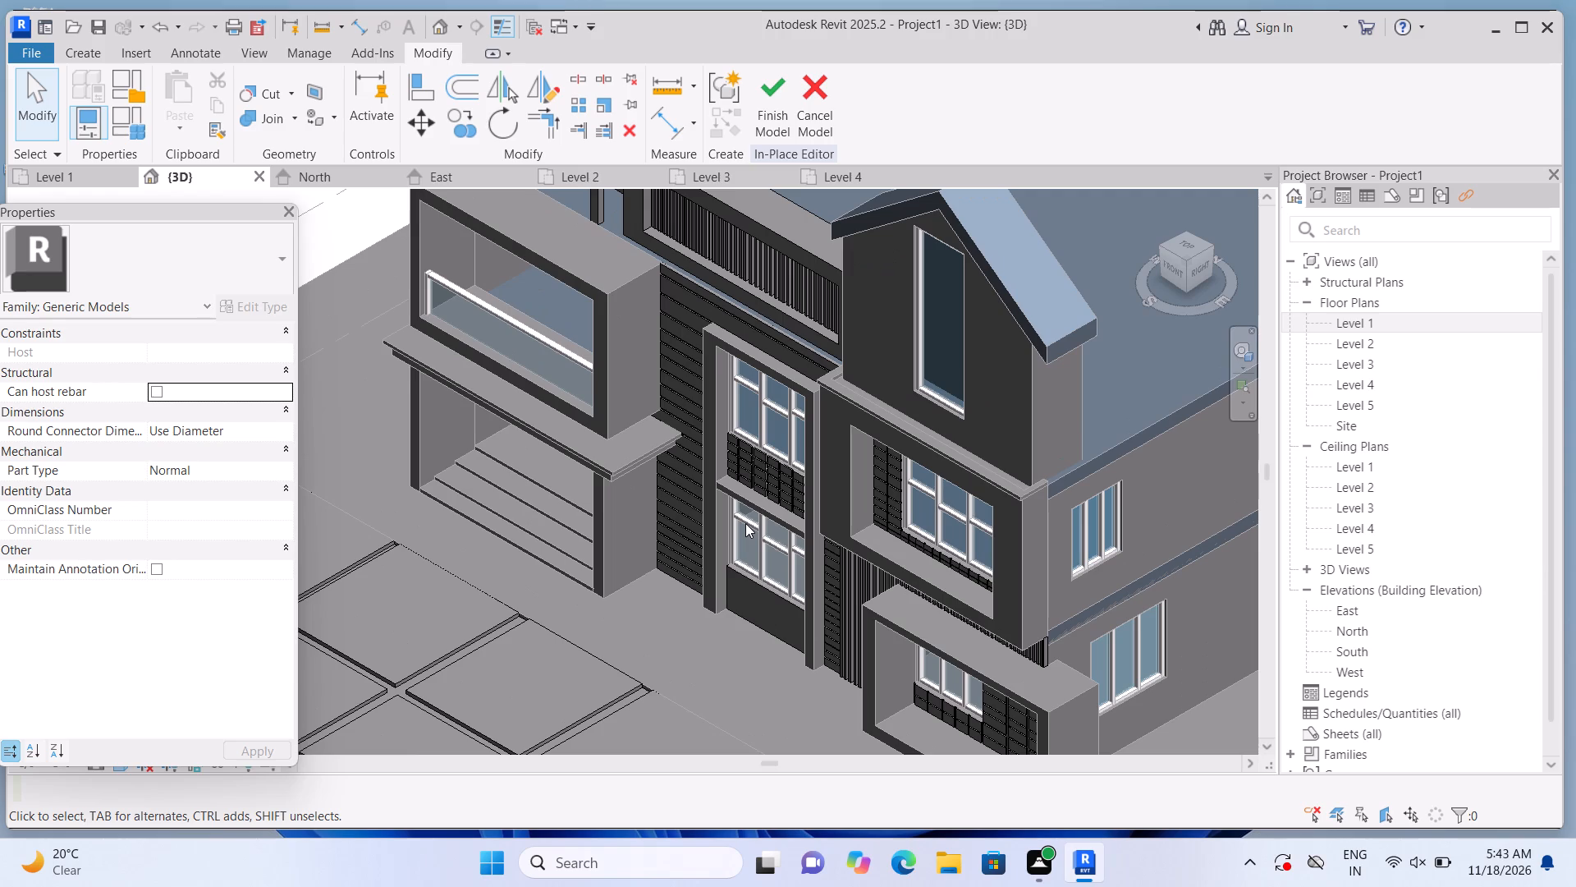
{"action": "scroll", "coordinate": [717, 522], "scroll_direction": "up", "scroll_amount": 2}
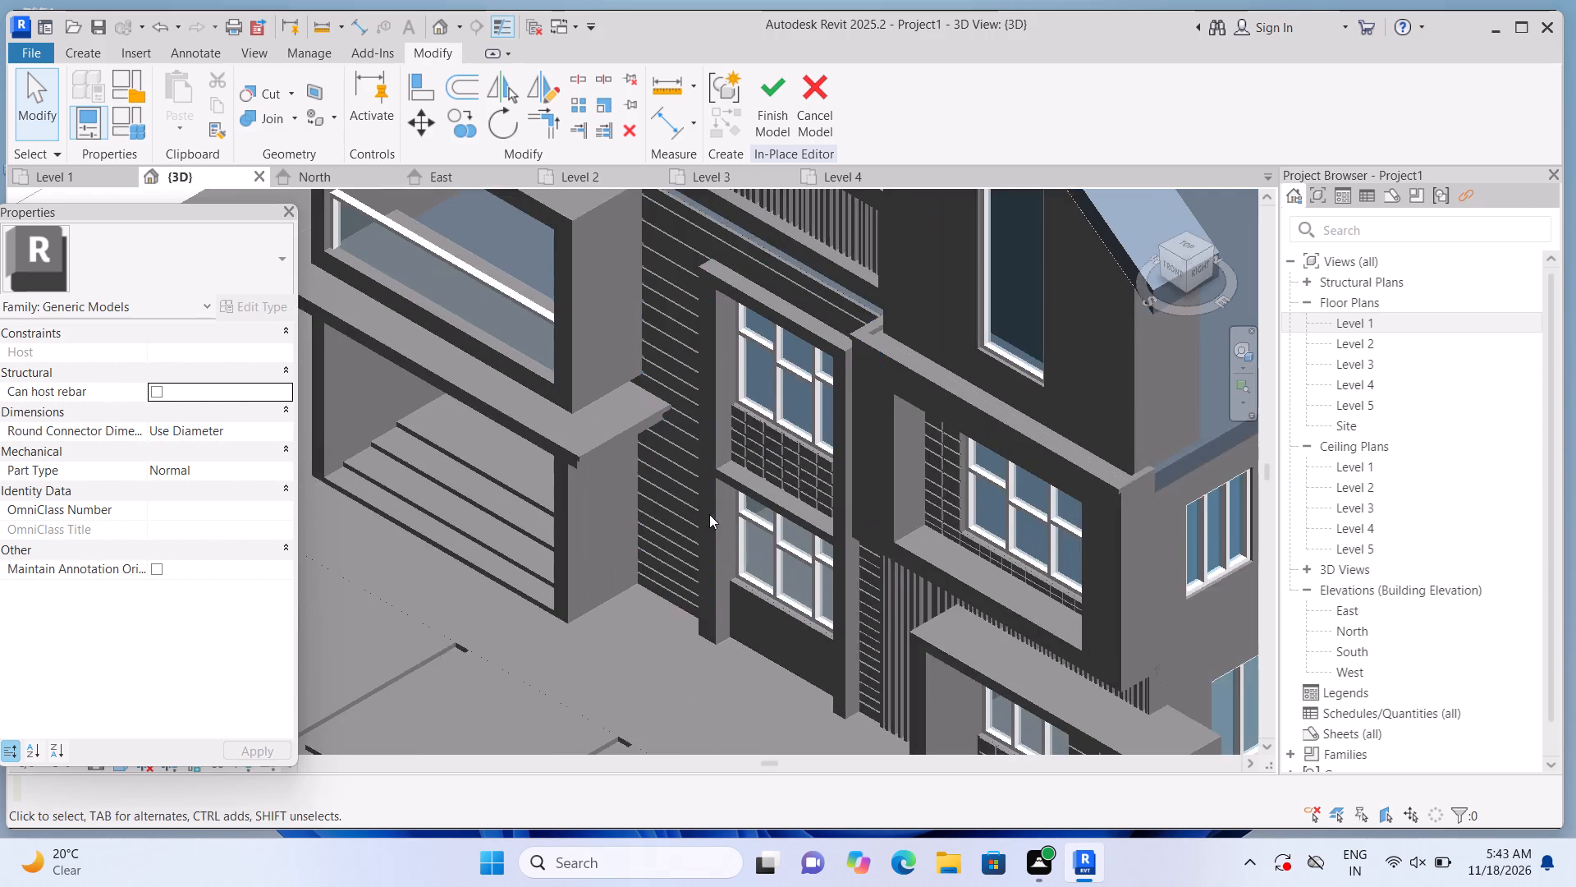
{"action": "scroll", "coordinate": [709, 514], "scroll_direction": "up", "scroll_amount": 2}
{"action": "left_click", "coordinate": [655, 431]}
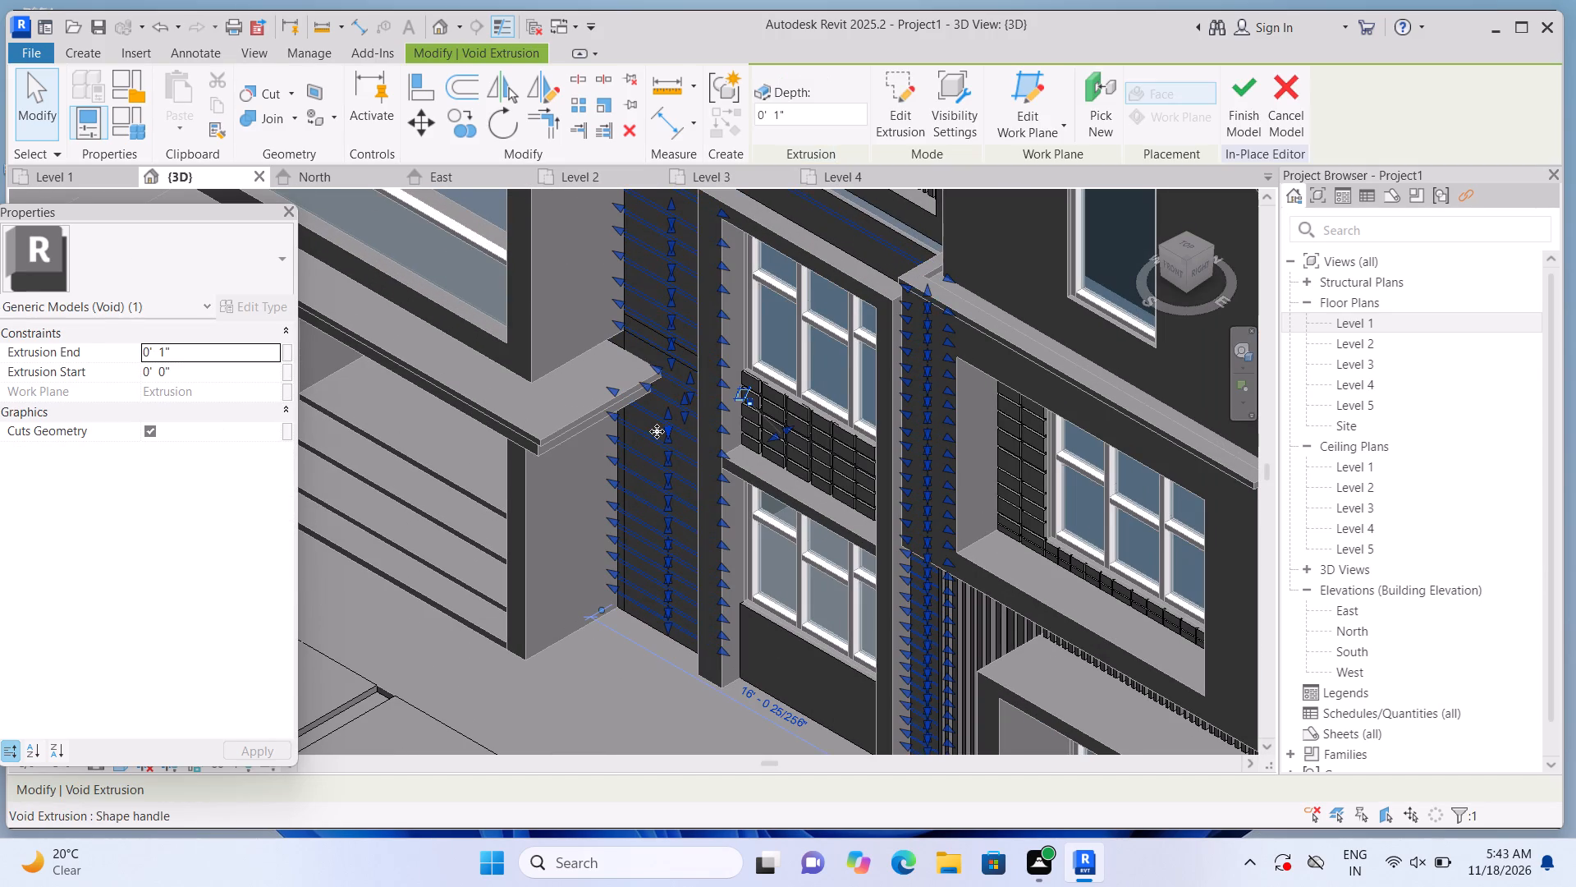
{"action": "scroll", "coordinate": [658, 441], "scroll_direction": "down", "scroll_amount": 1}
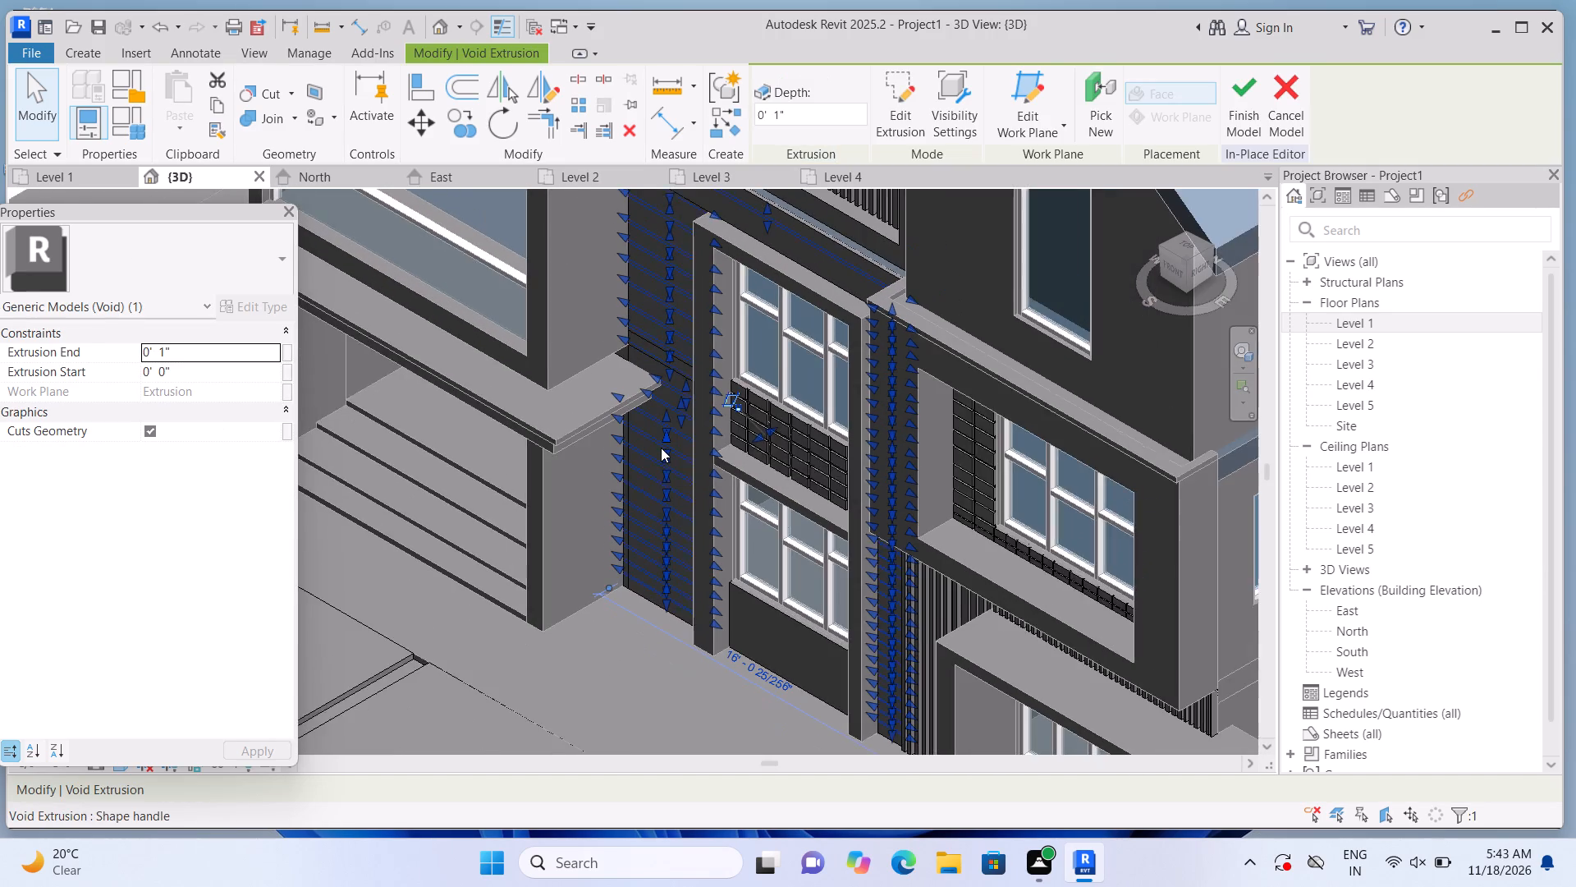
{"action": "scroll", "coordinate": [661, 451], "scroll_direction": "down", "scroll_amount": 6}
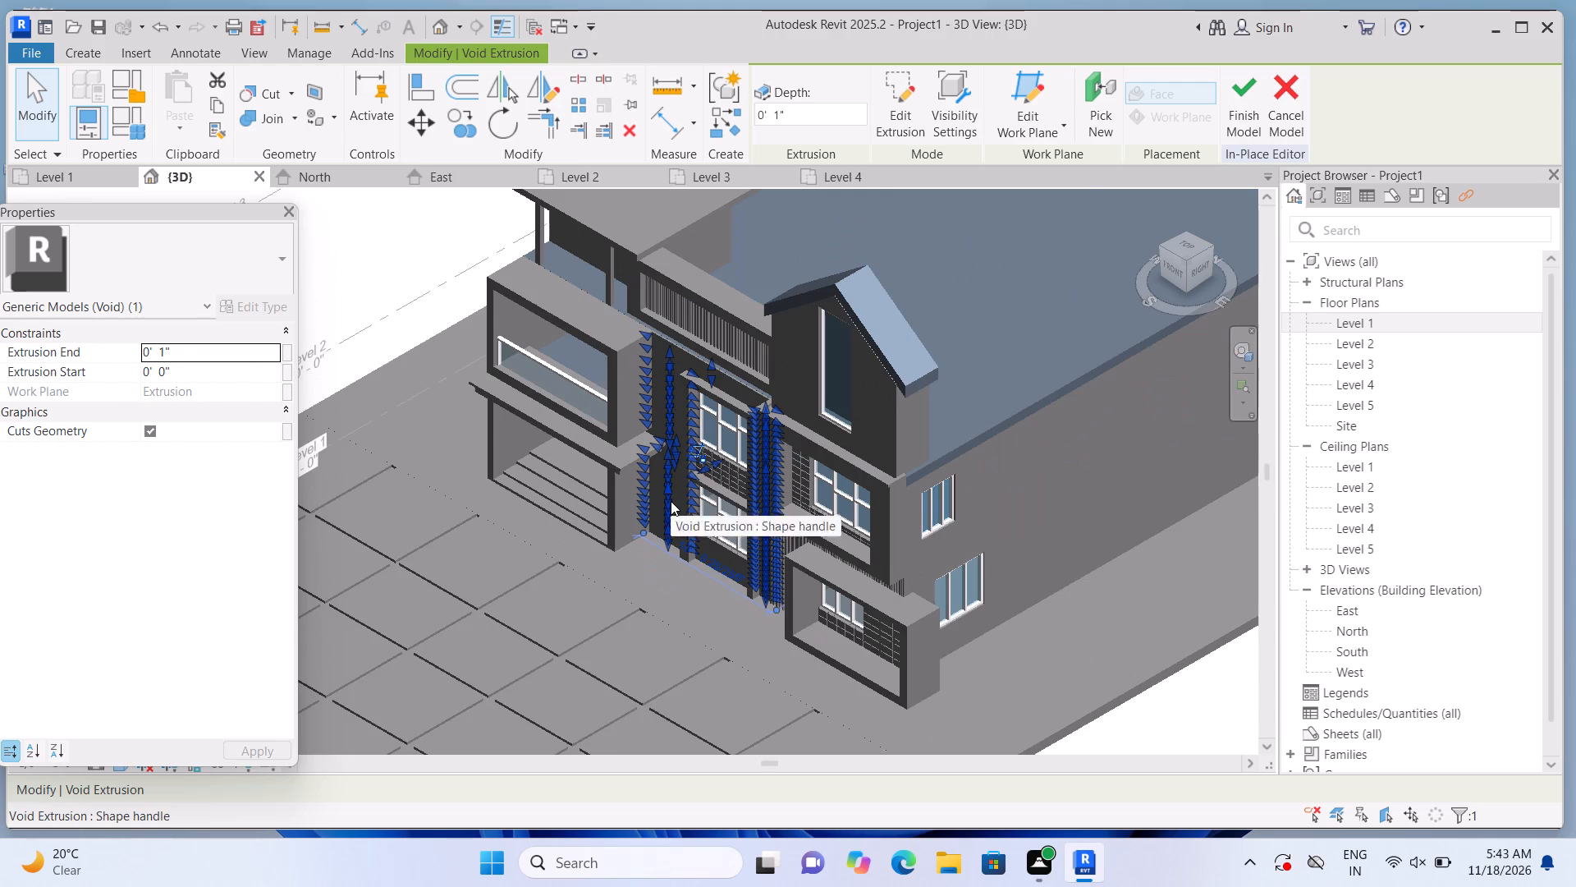
{"action": "left_click", "coordinate": [392, 333]}
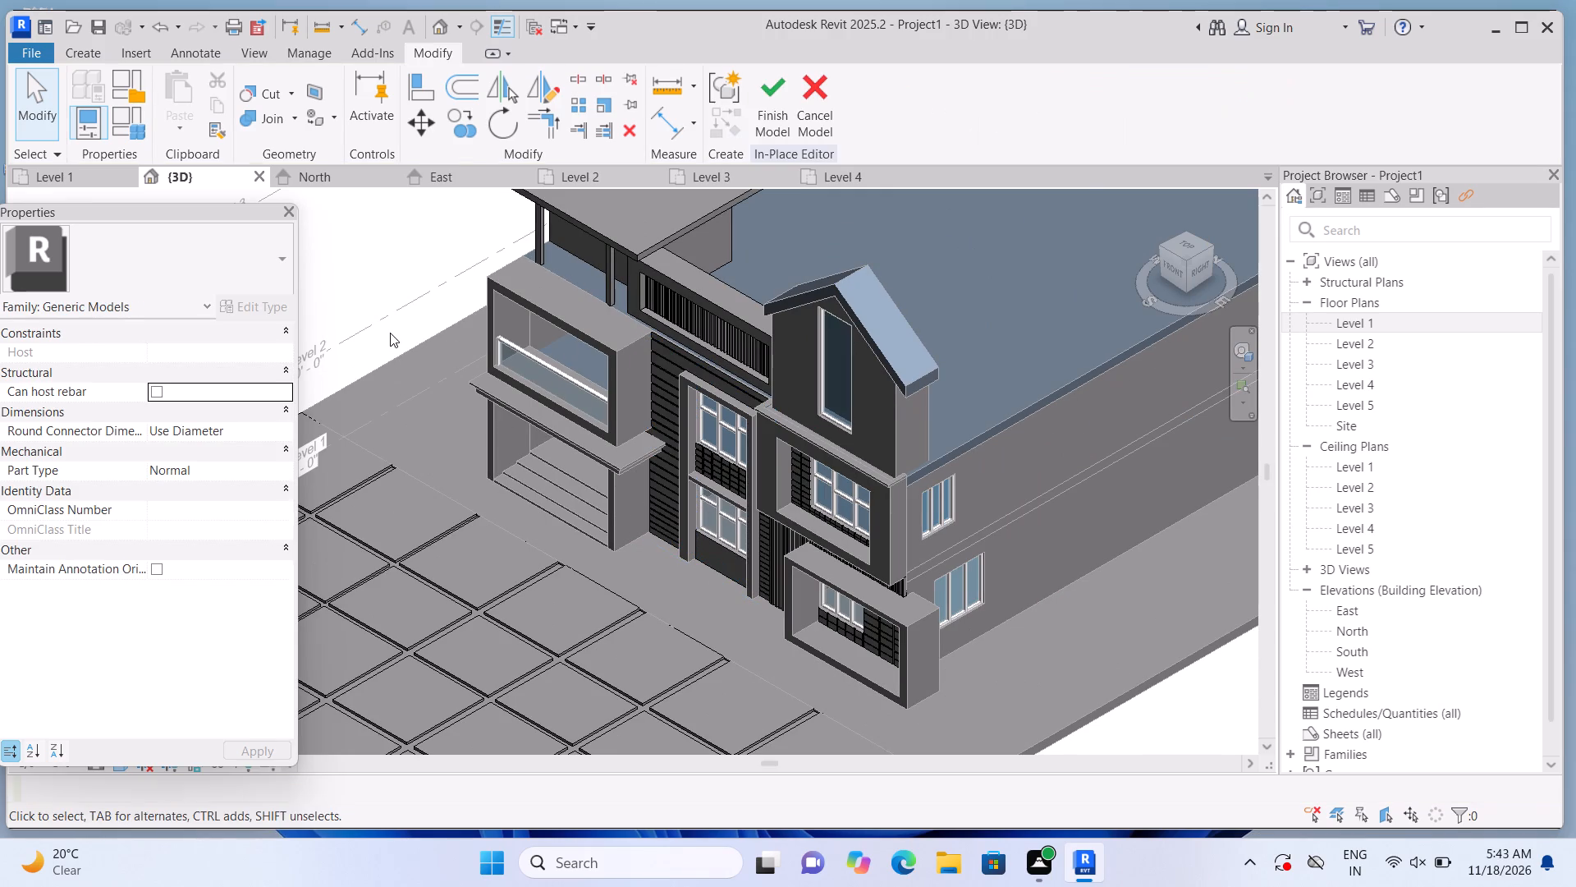
Examine the groove voids in the projecting ground-floor window frame, the side wall and the rest of the front facade.
{"action": "scroll", "coordinate": [905, 660], "scroll_direction": "up", "scroll_amount": 5}
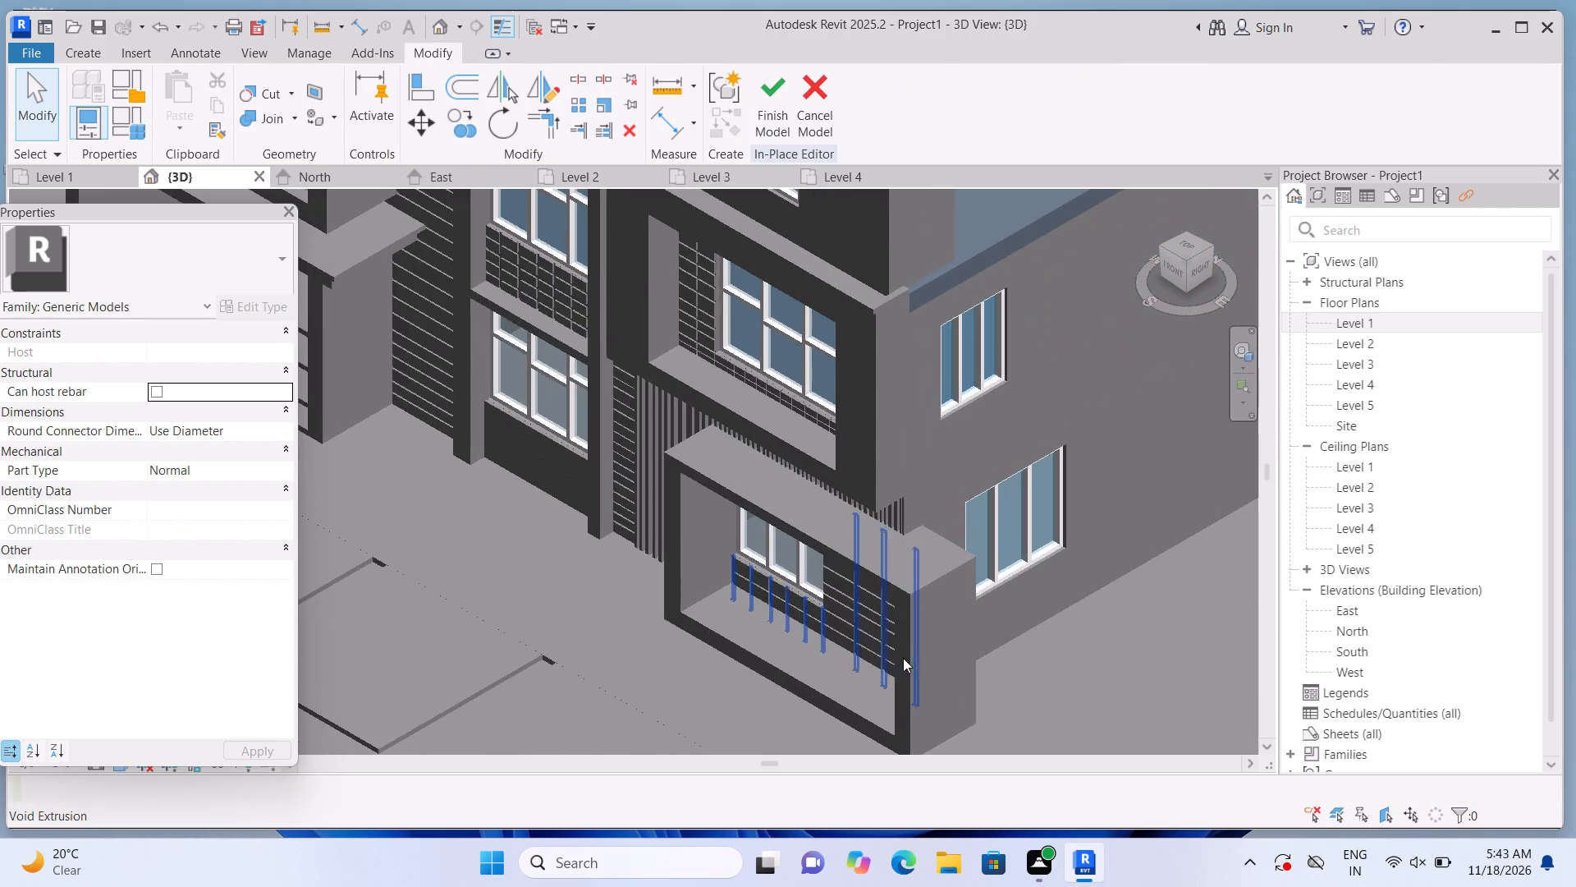
{"action": "scroll", "coordinate": [892, 674], "scroll_direction": "up", "scroll_amount": 7}
{"action": "left_click", "coordinate": [848, 576]}
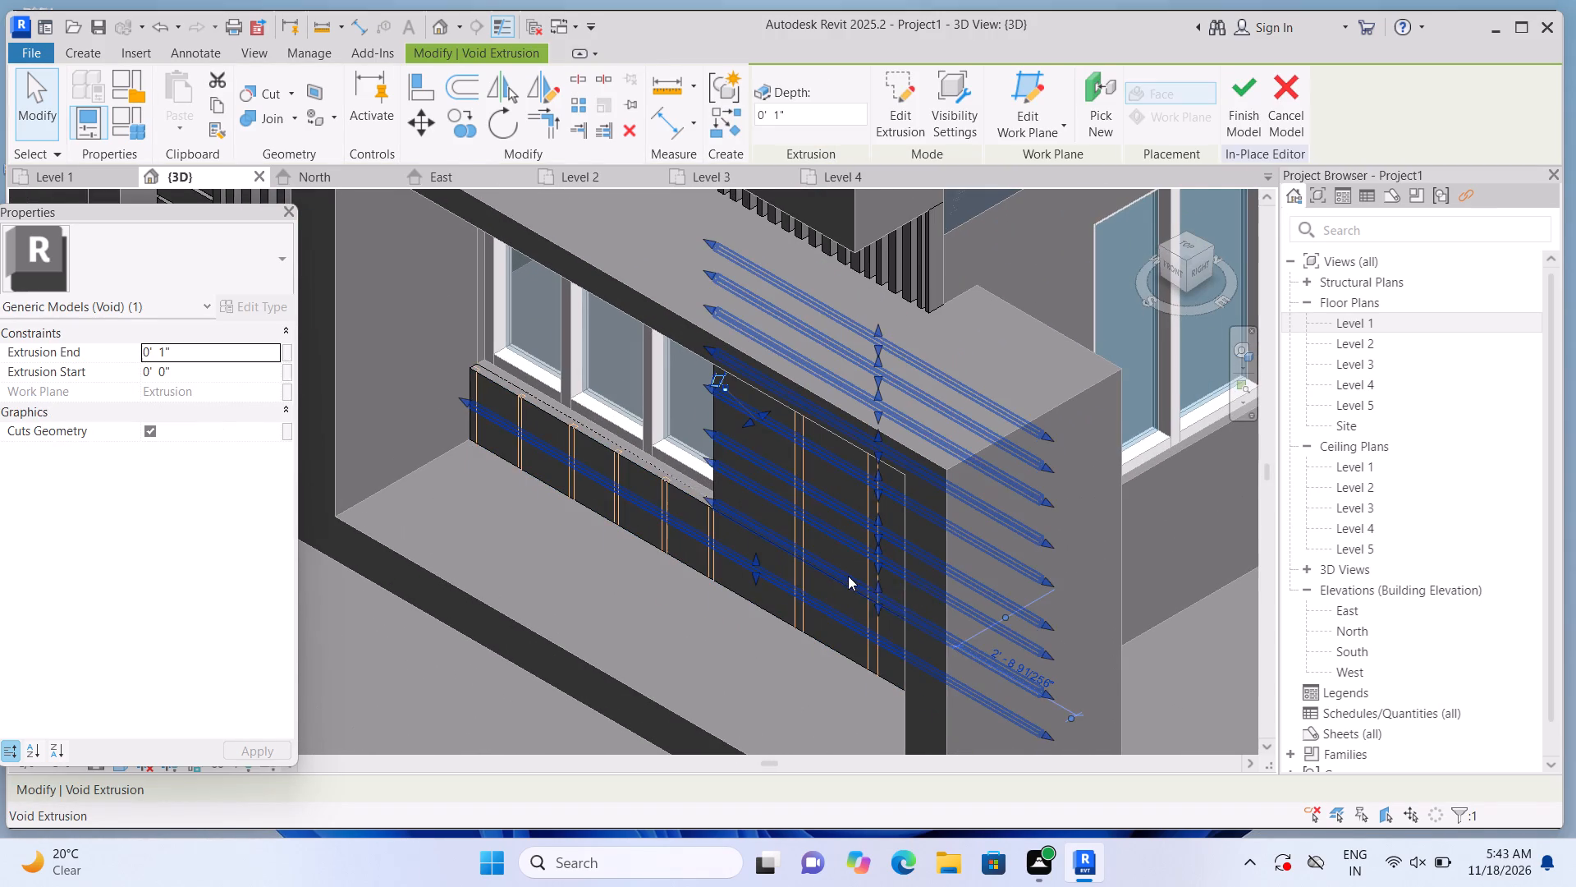
{"action": "scroll", "coordinate": [848, 576], "scroll_direction": "down", "scroll_amount": 12}
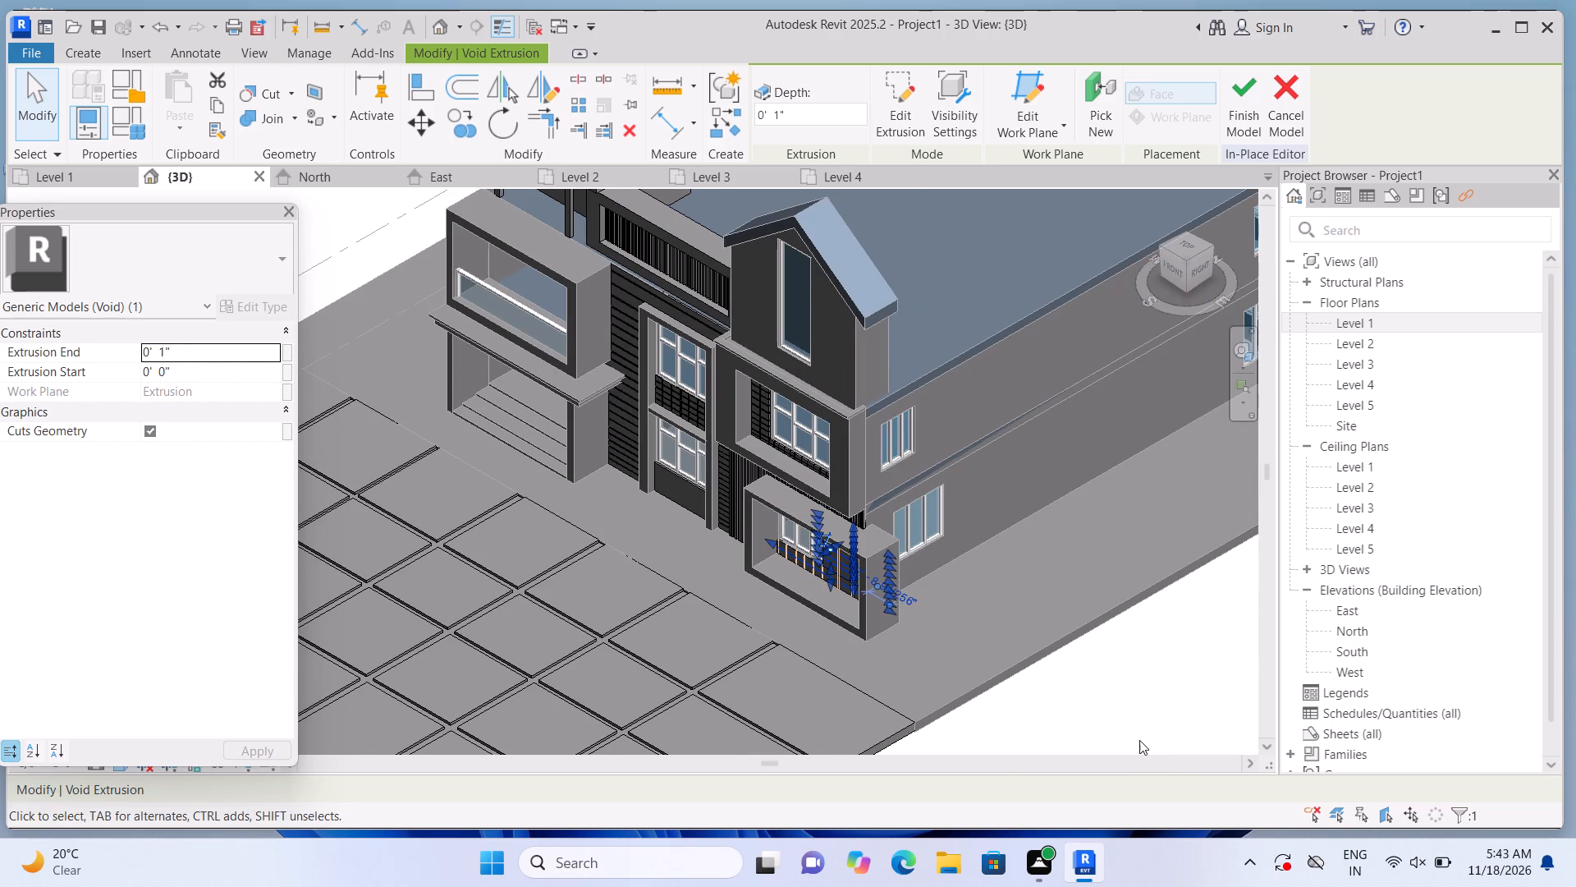
{"action": "left_click", "coordinate": [1139, 740]}
{"action": "scroll", "coordinate": [940, 663], "scroll_direction": "up", "scroll_amount": 3}
{"action": "scroll", "coordinate": [947, 572], "scroll_direction": "up", "scroll_amount": 1}
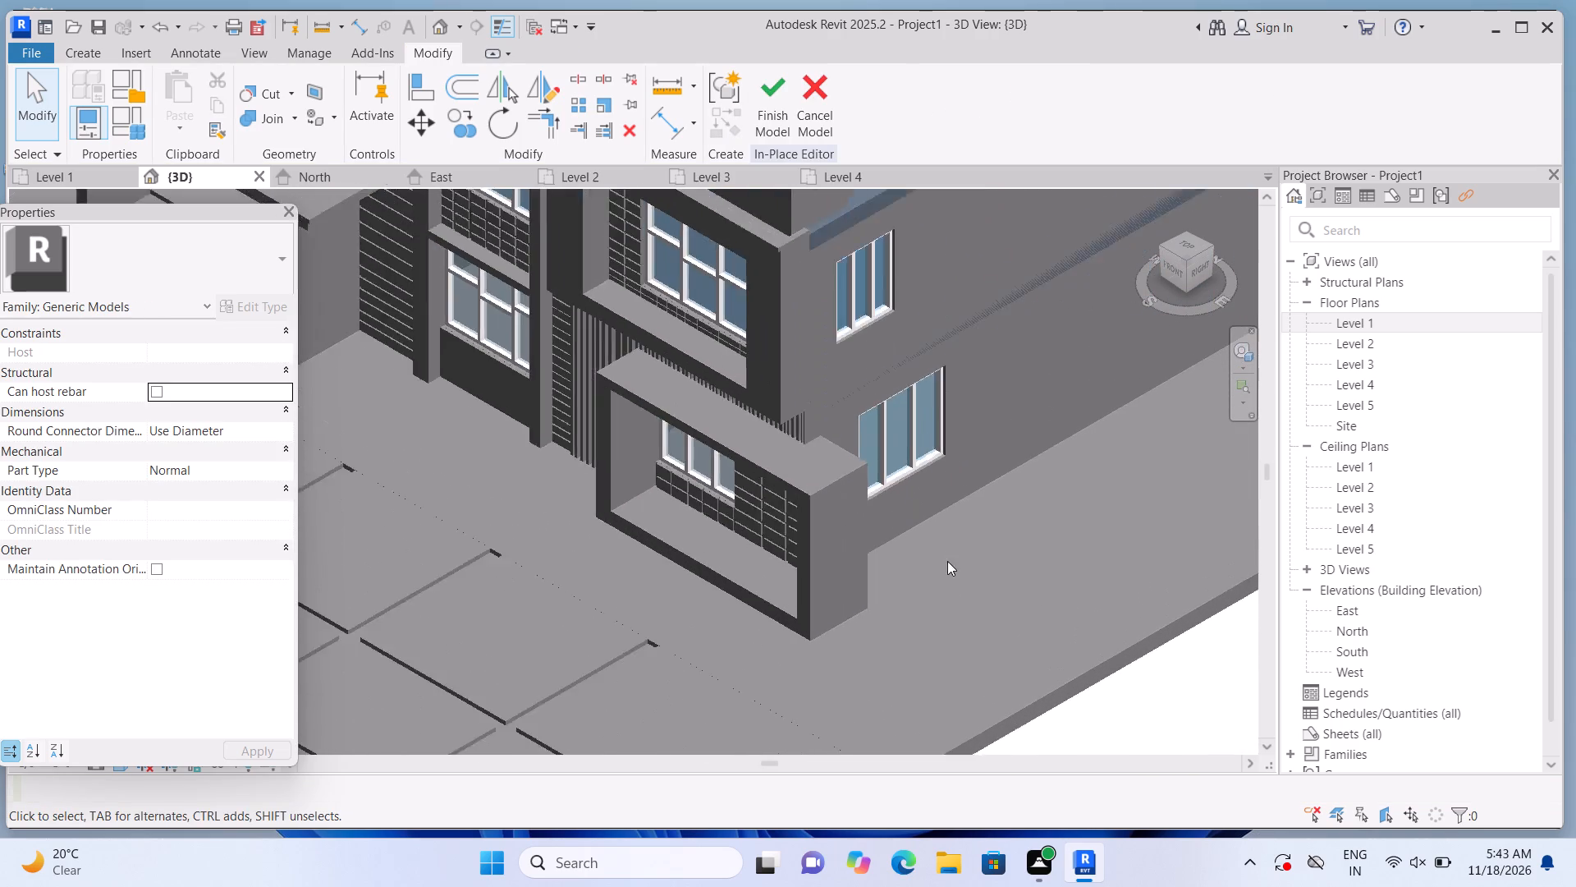
{"action": "scroll", "coordinate": [947, 561], "scroll_direction": "up", "scroll_amount": 1}
{"action": "scroll", "coordinate": [947, 532], "scroll_direction": "down", "scroll_amount": 6}
{"action": "scroll", "coordinate": [795, 627], "scroll_direction": "down", "scroll_amount": 2}
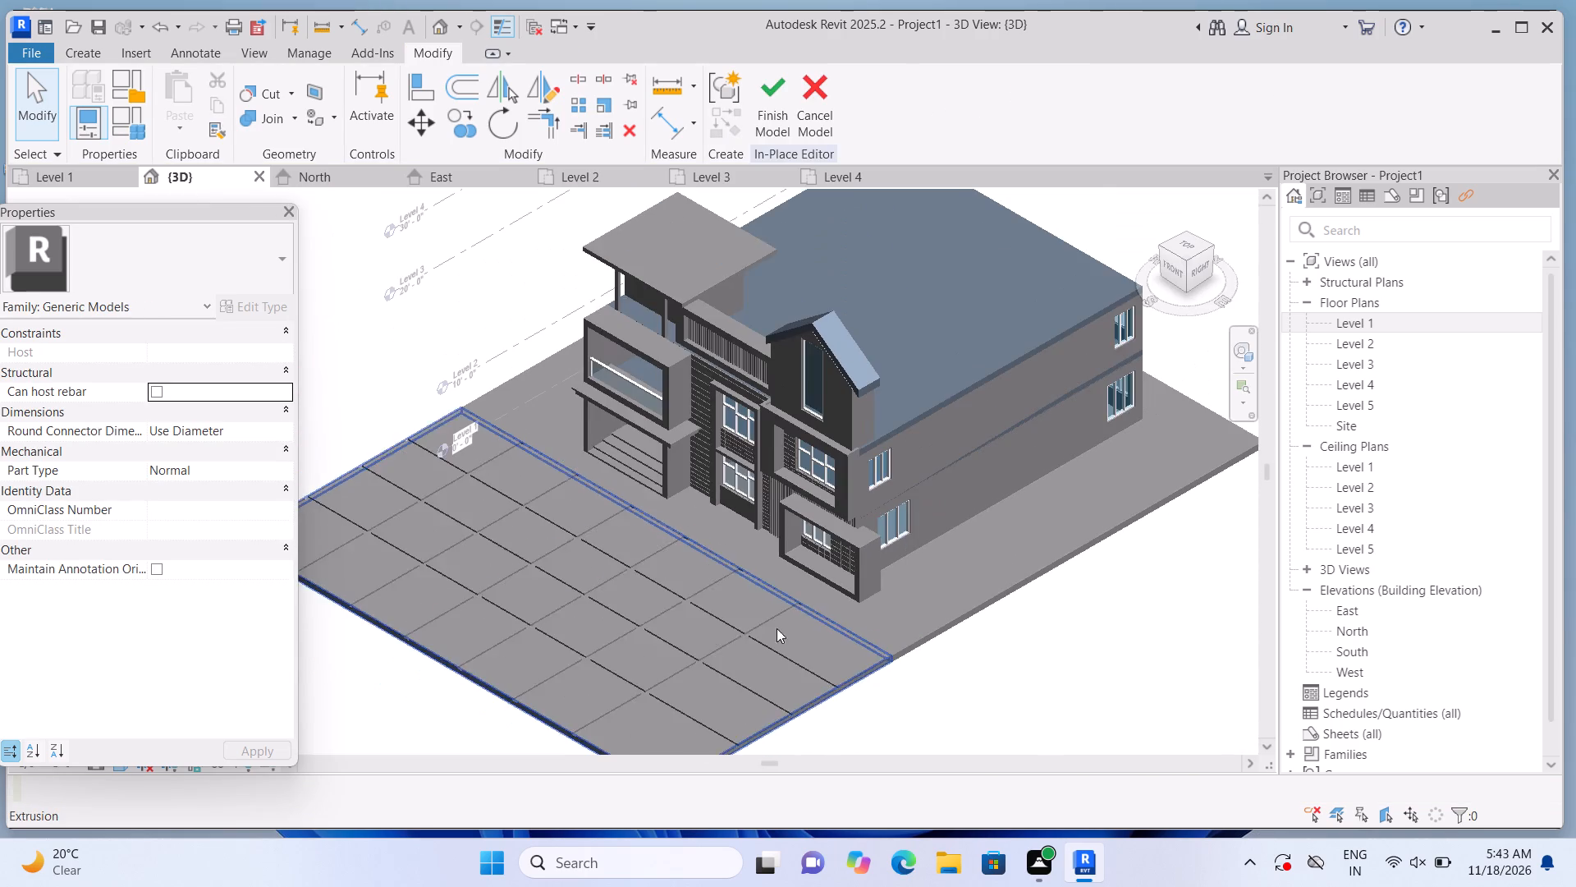
{"action": "scroll", "coordinate": [601, 336], "scroll_direction": "up", "scroll_amount": 5}
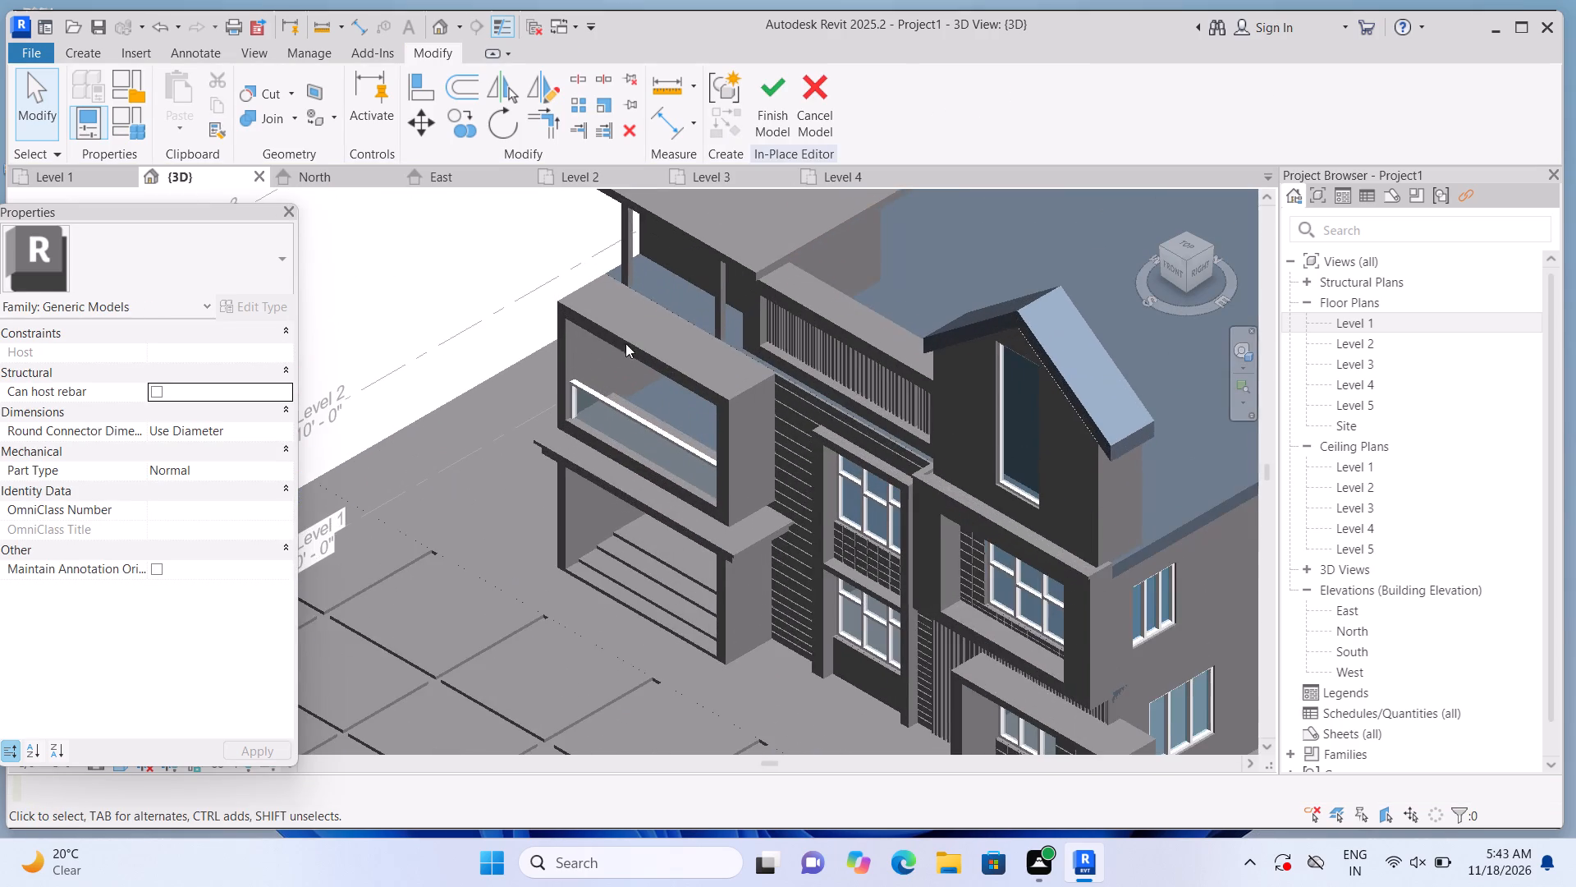
{"action": "scroll", "coordinate": [547, 486], "scroll_direction": "down", "scroll_amount": 3}
{"action": "scroll", "coordinate": [586, 387], "scroll_direction": "down", "scroll_amount": 3}
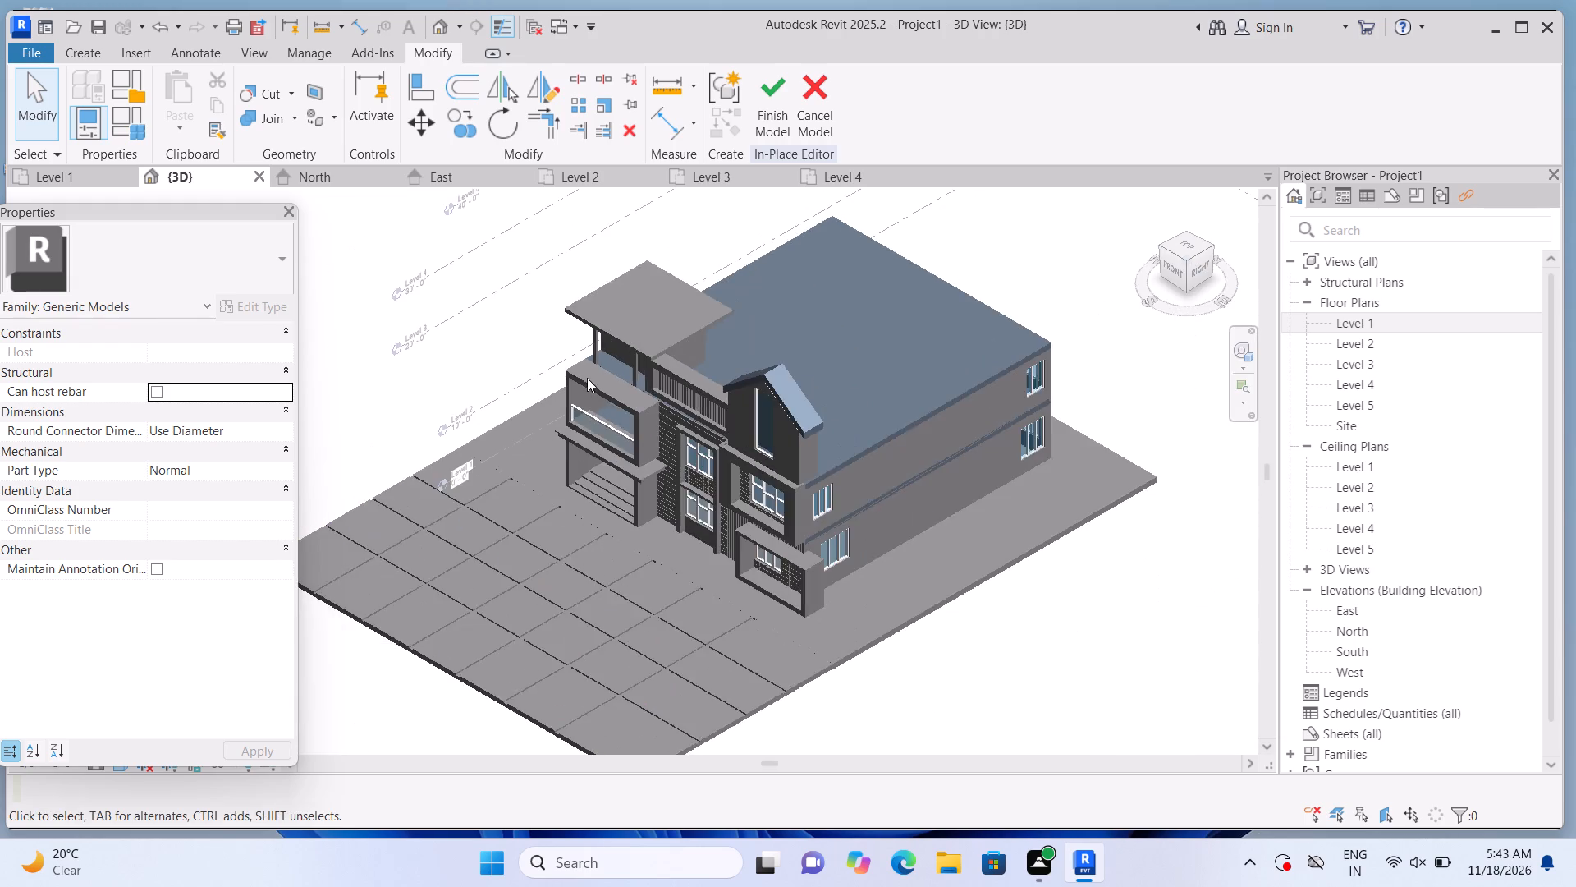
{"action": "scroll", "coordinate": [506, 533], "scroll_direction": "up", "scroll_amount": 2}
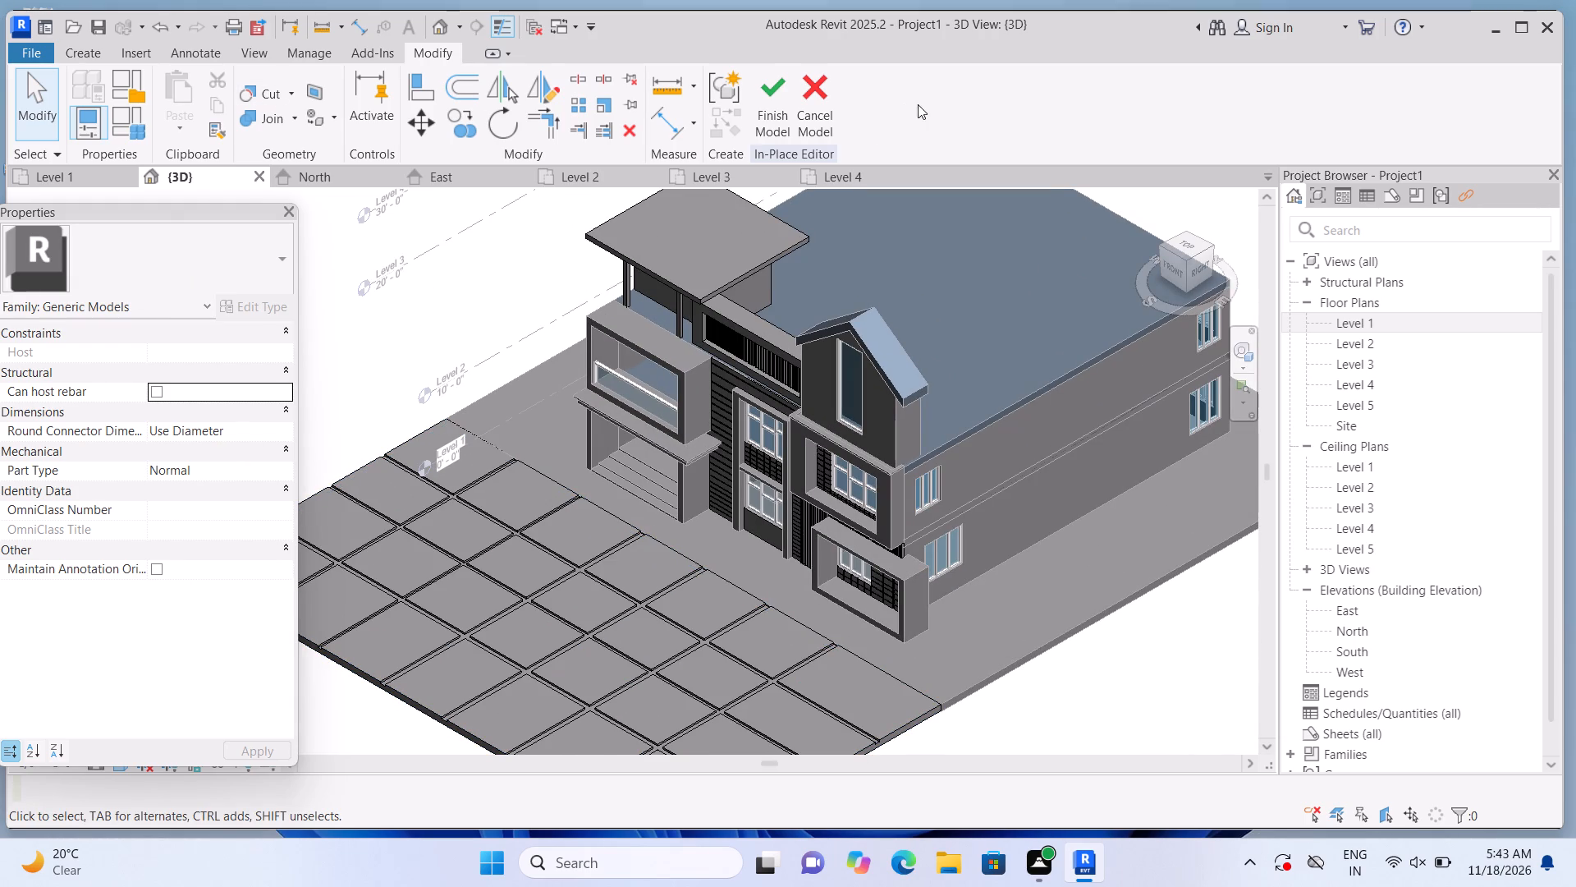
Finish the in-place model without saving the project.
{"action": "left_click", "coordinate": [770, 122]}
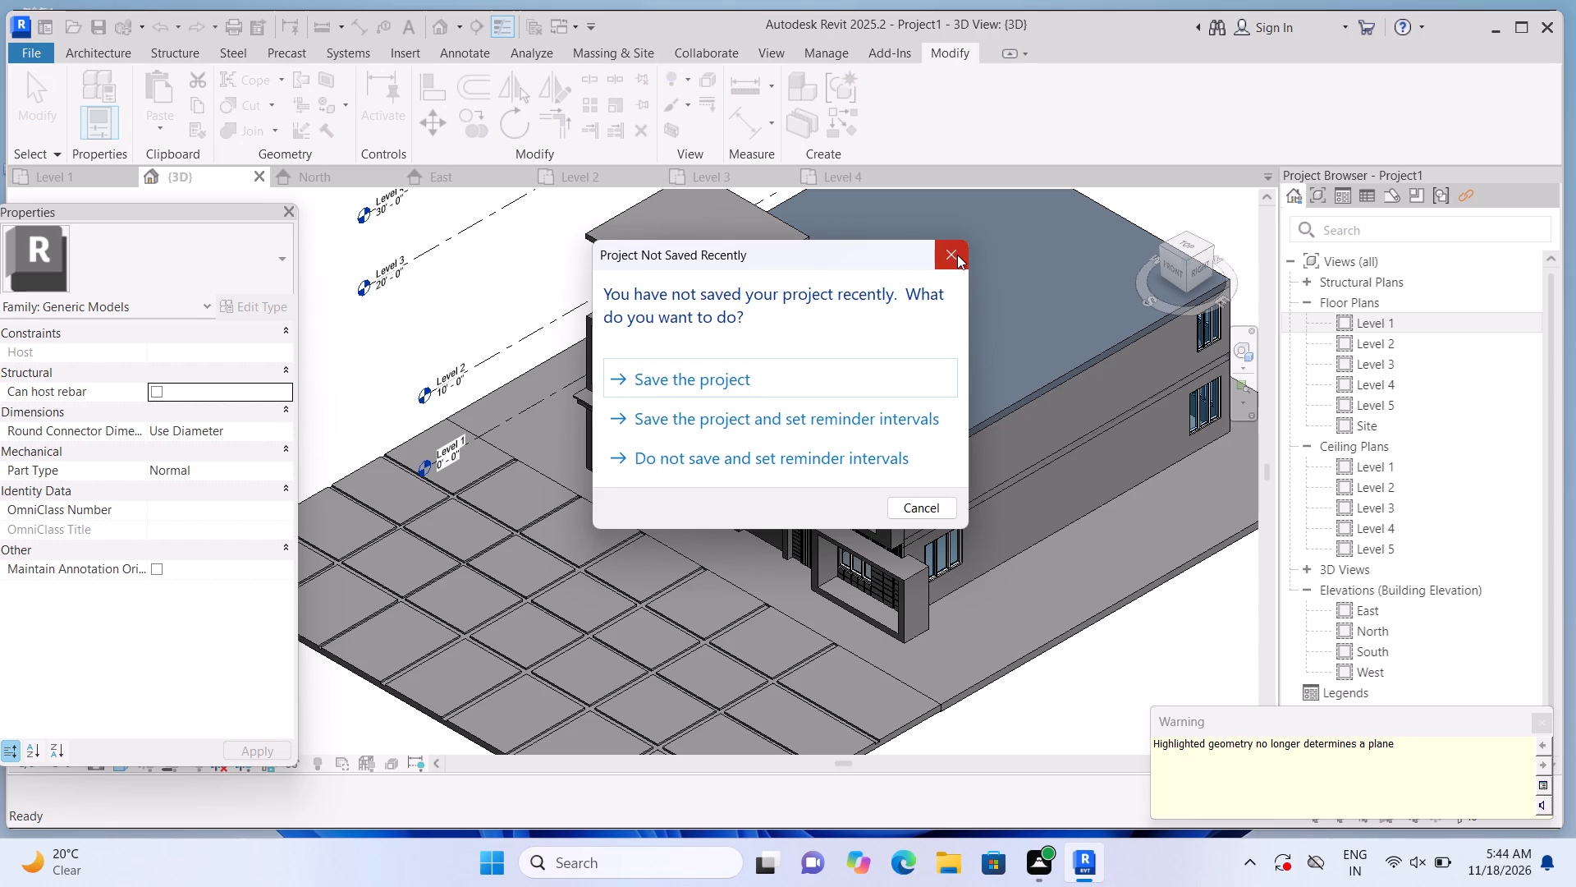
{"action": "left_click", "coordinate": [957, 255]}
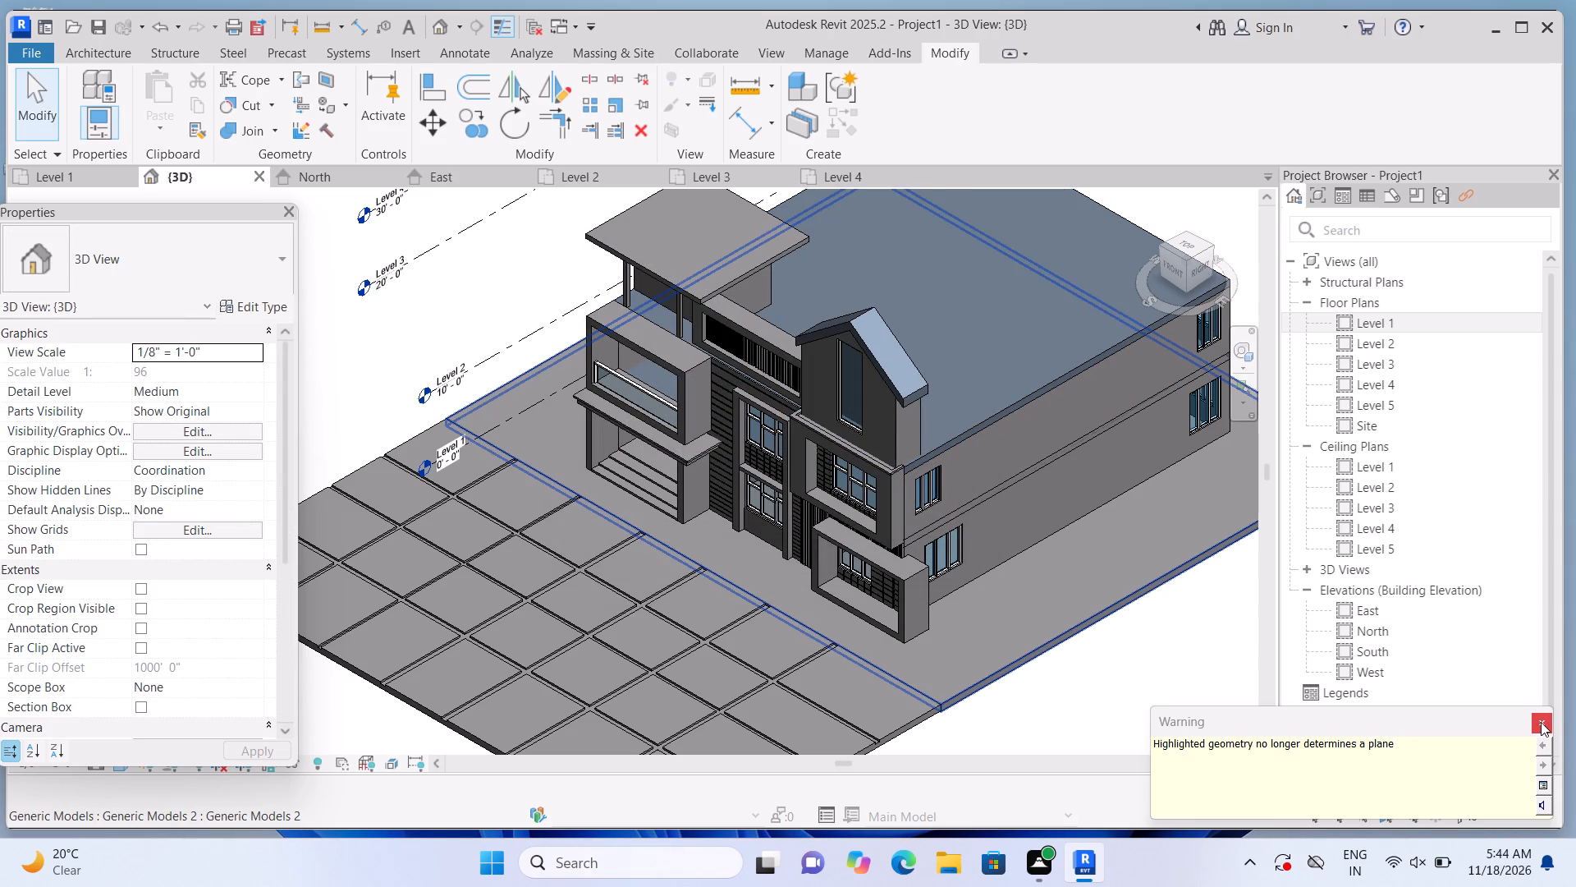
{"action": "left_click", "coordinate": [1541, 722]}
Start placing a component and open family loading to bring in another family.
{"action": "left_click", "coordinate": [116, 56]}
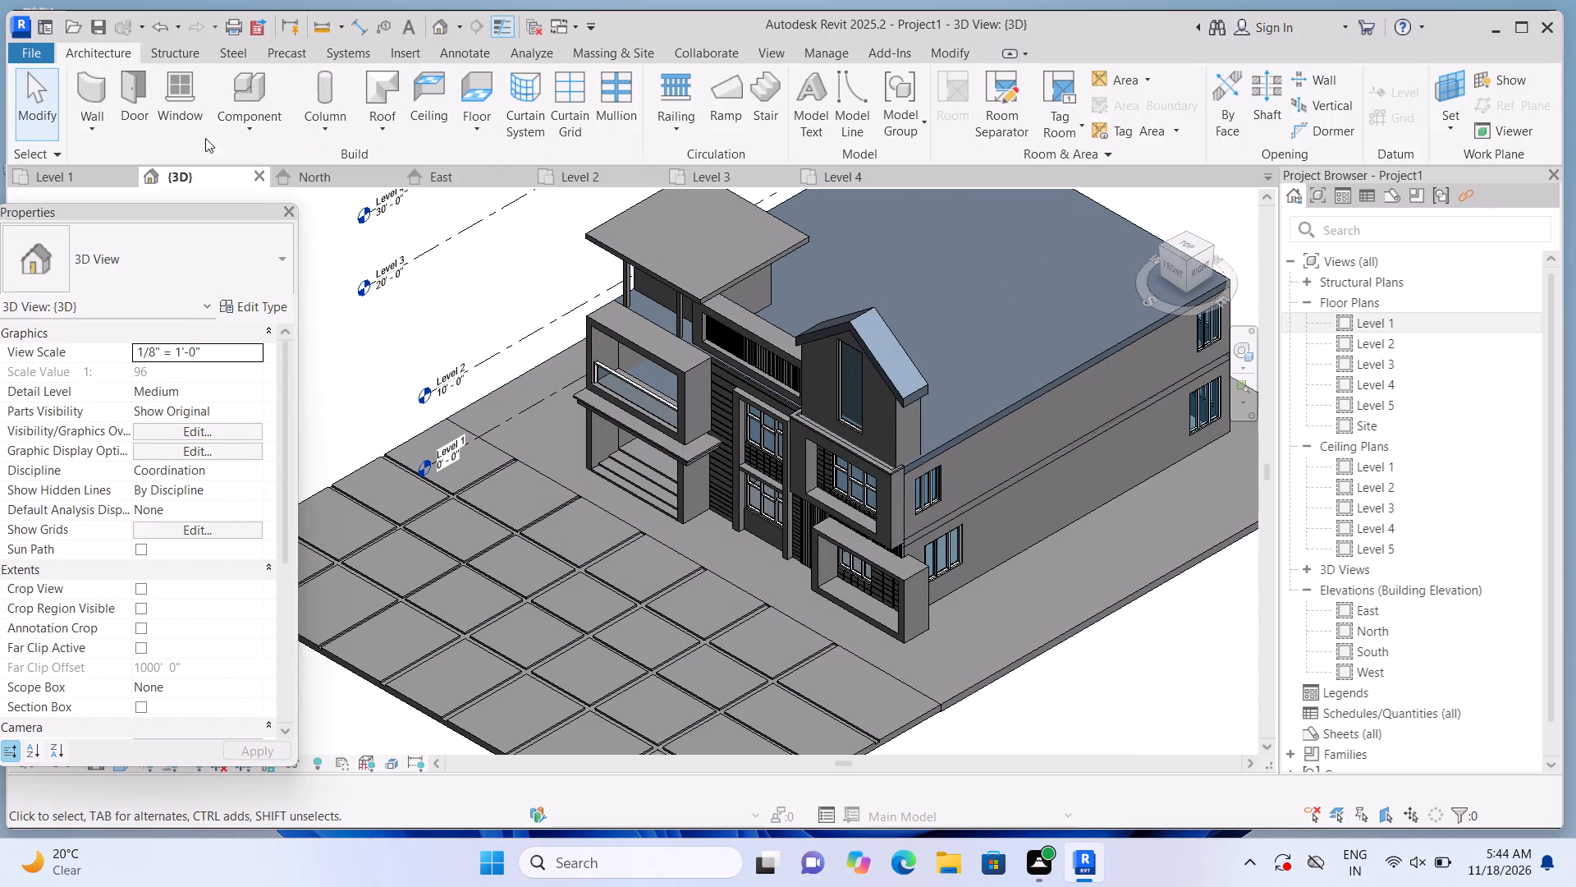
{"action": "left_click", "coordinate": [231, 94]}
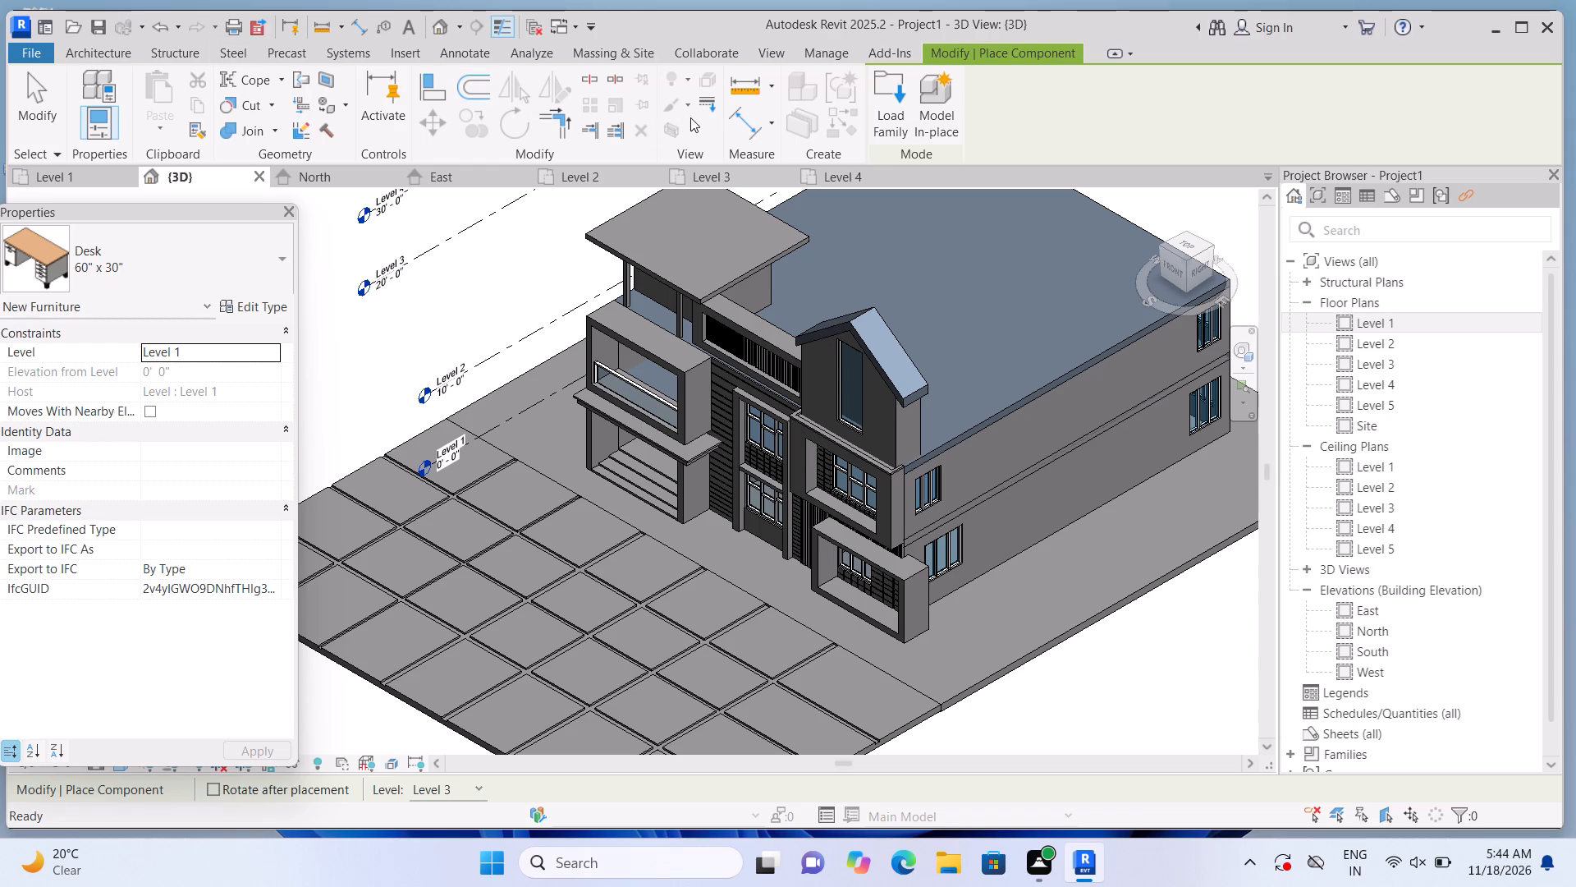
{"action": "left_click", "coordinate": [891, 113]}
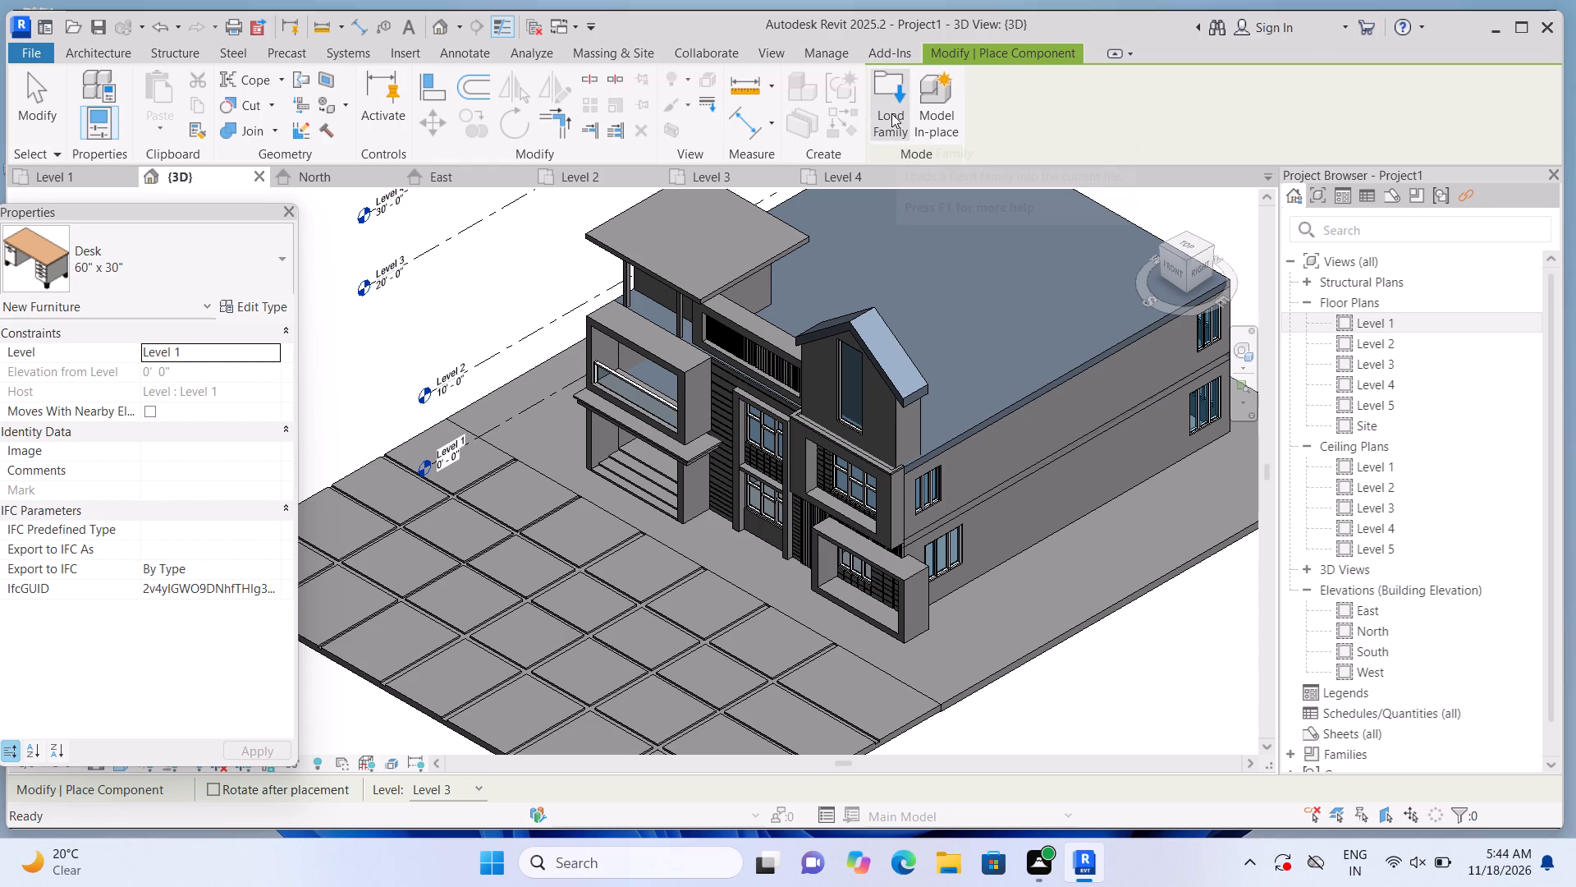
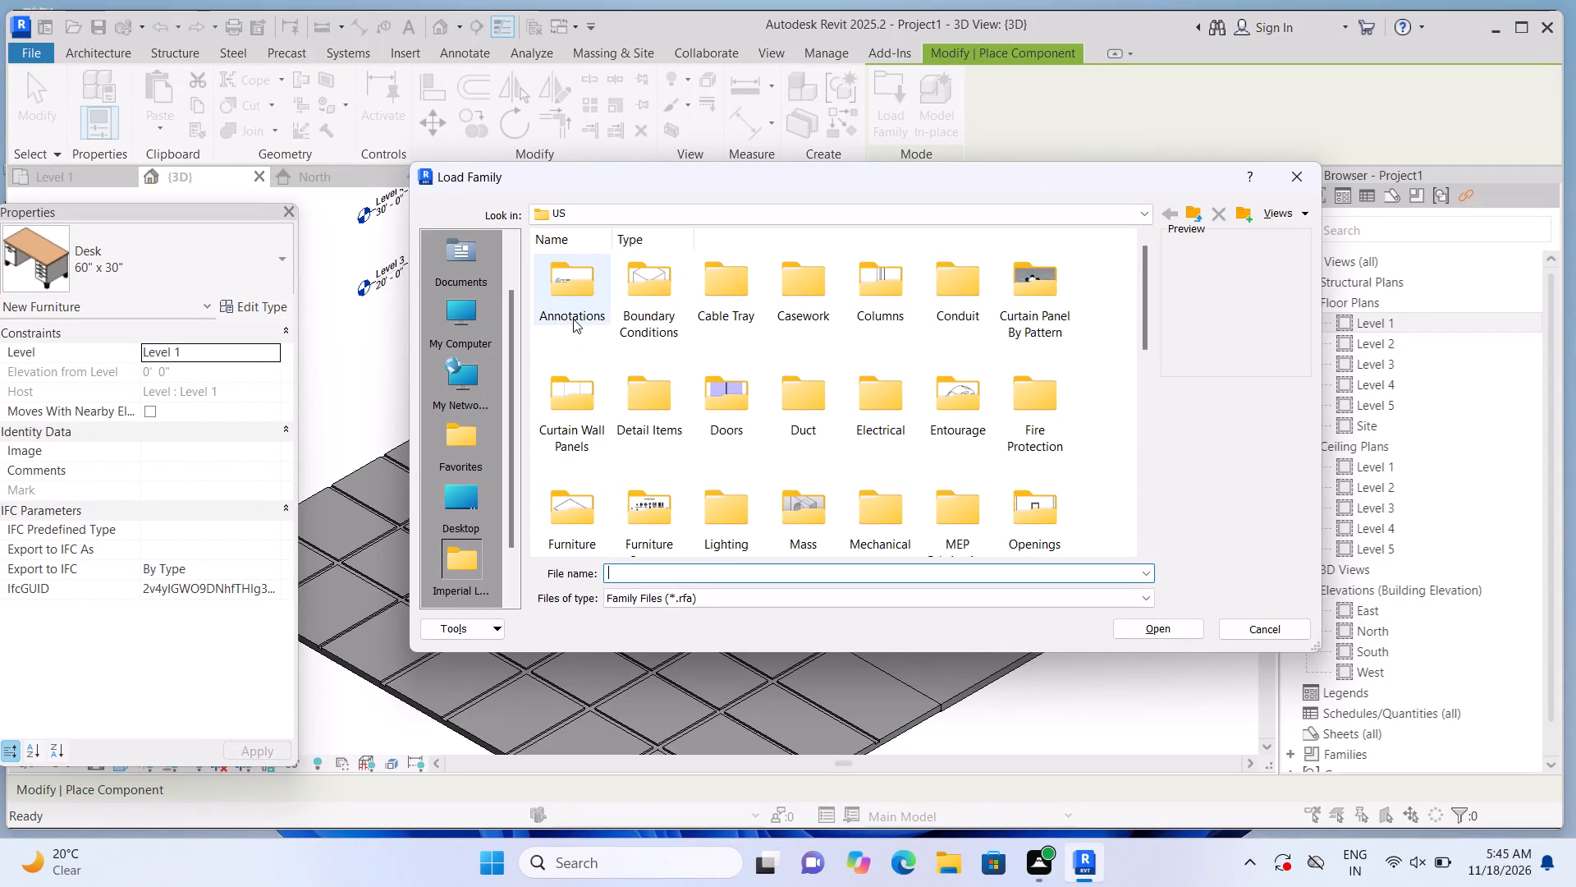
Load the RPC Beetle car family from the Entourage folder of the US library.
{"action": "scroll", "coordinate": [782, 324], "scroll_direction": "down", "scroll_amount": 1}
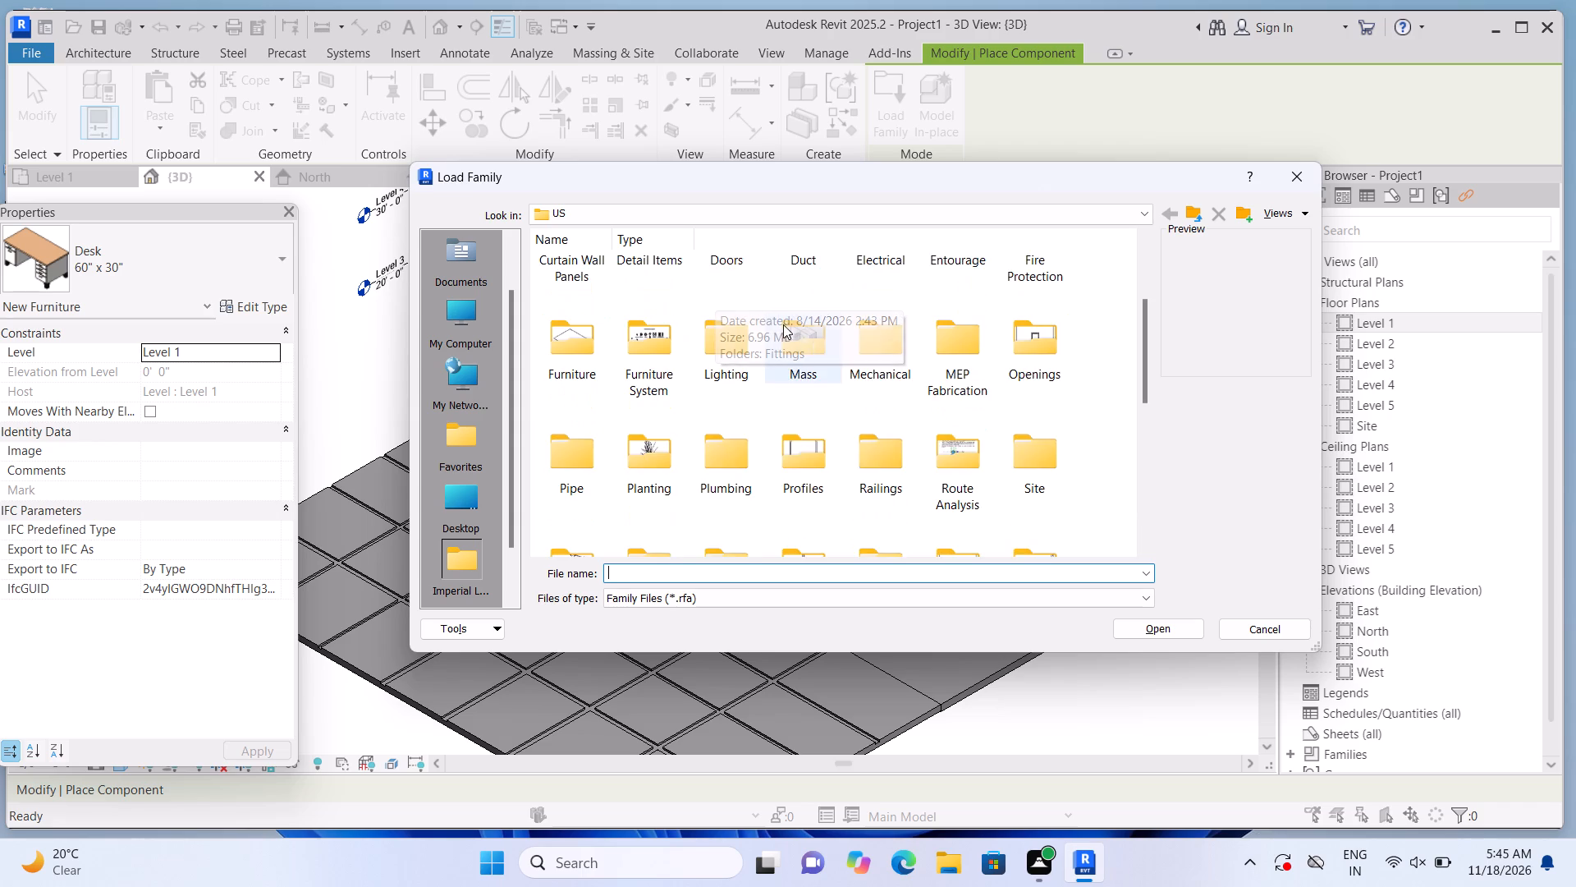
{"action": "scroll", "coordinate": [859, 370], "scroll_direction": "up", "scroll_amount": 1}
{"action": "left_click", "coordinate": [951, 385]}
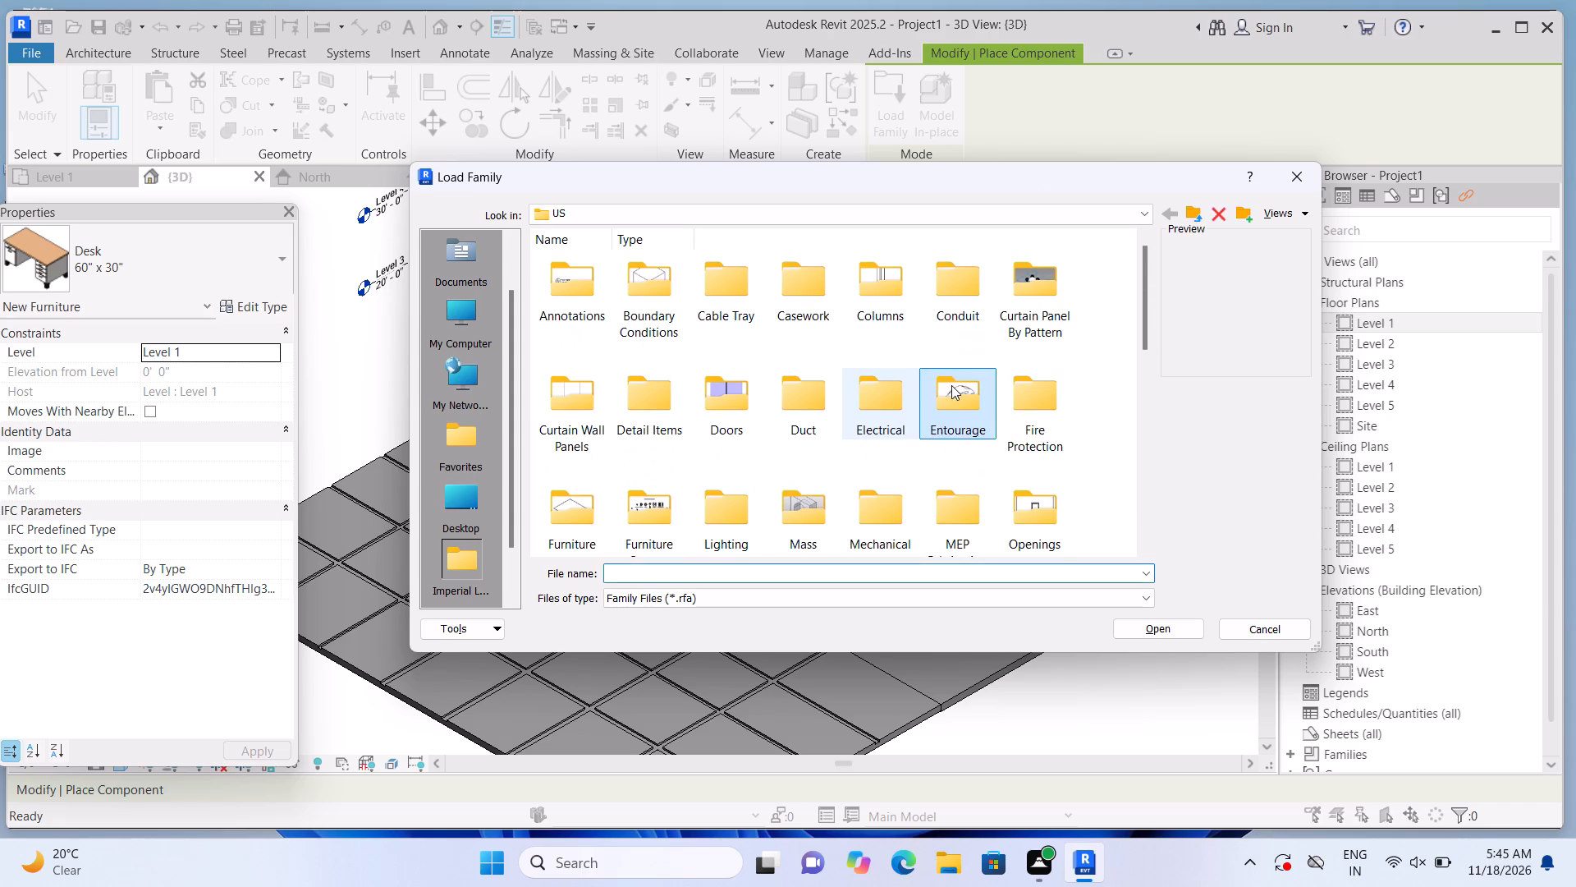
{"action": "left_click", "coordinate": [1145, 632]}
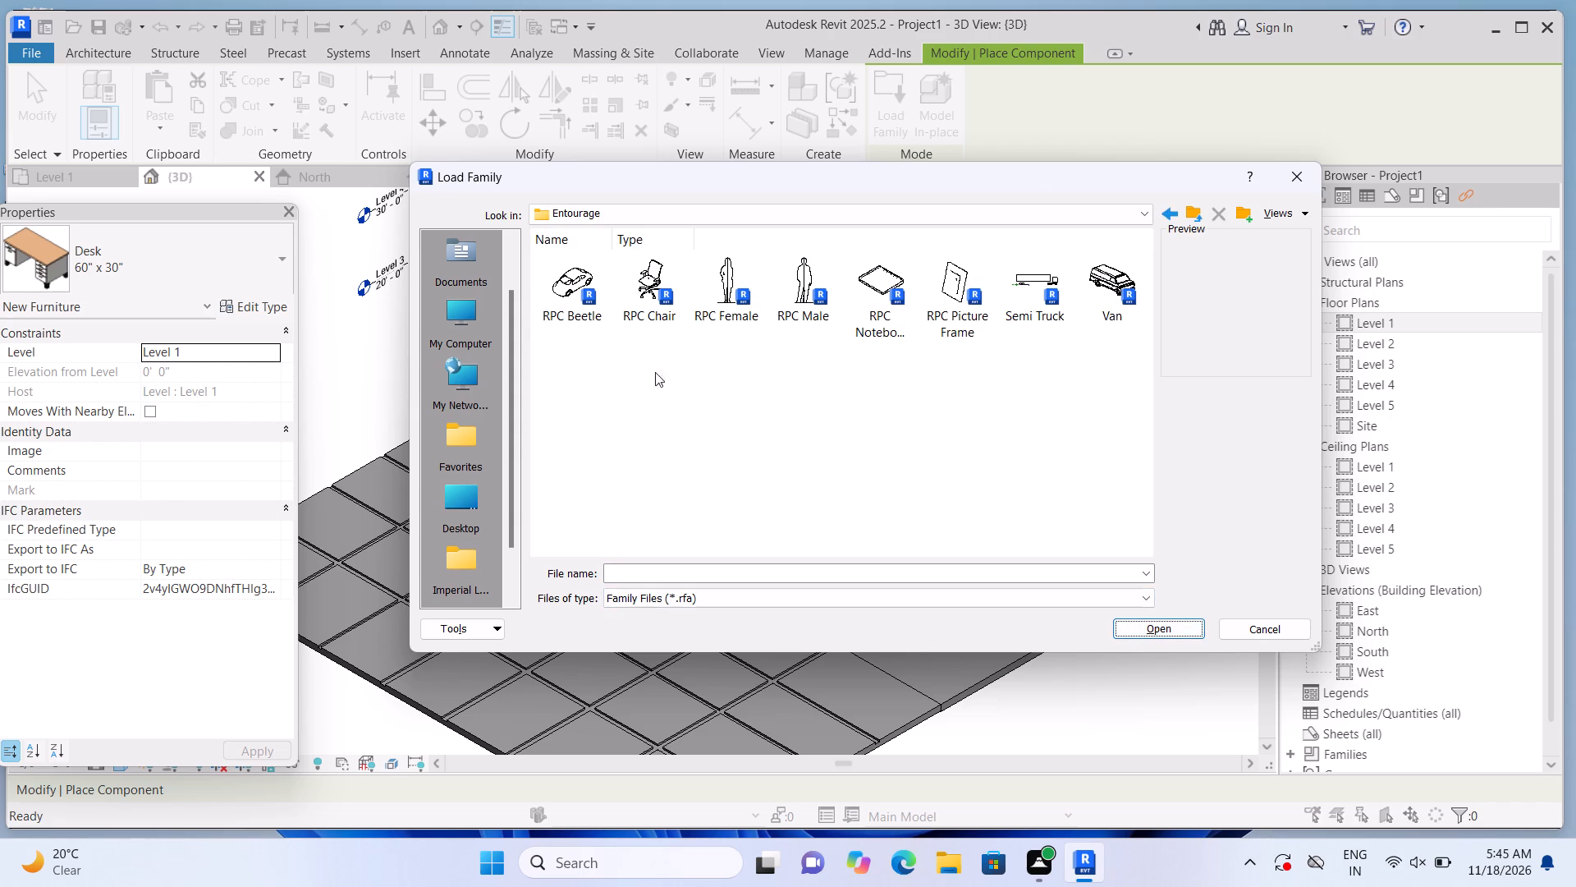
{"action": "left_click", "coordinate": [588, 296]}
{"action": "left_click", "coordinate": [1172, 628]}
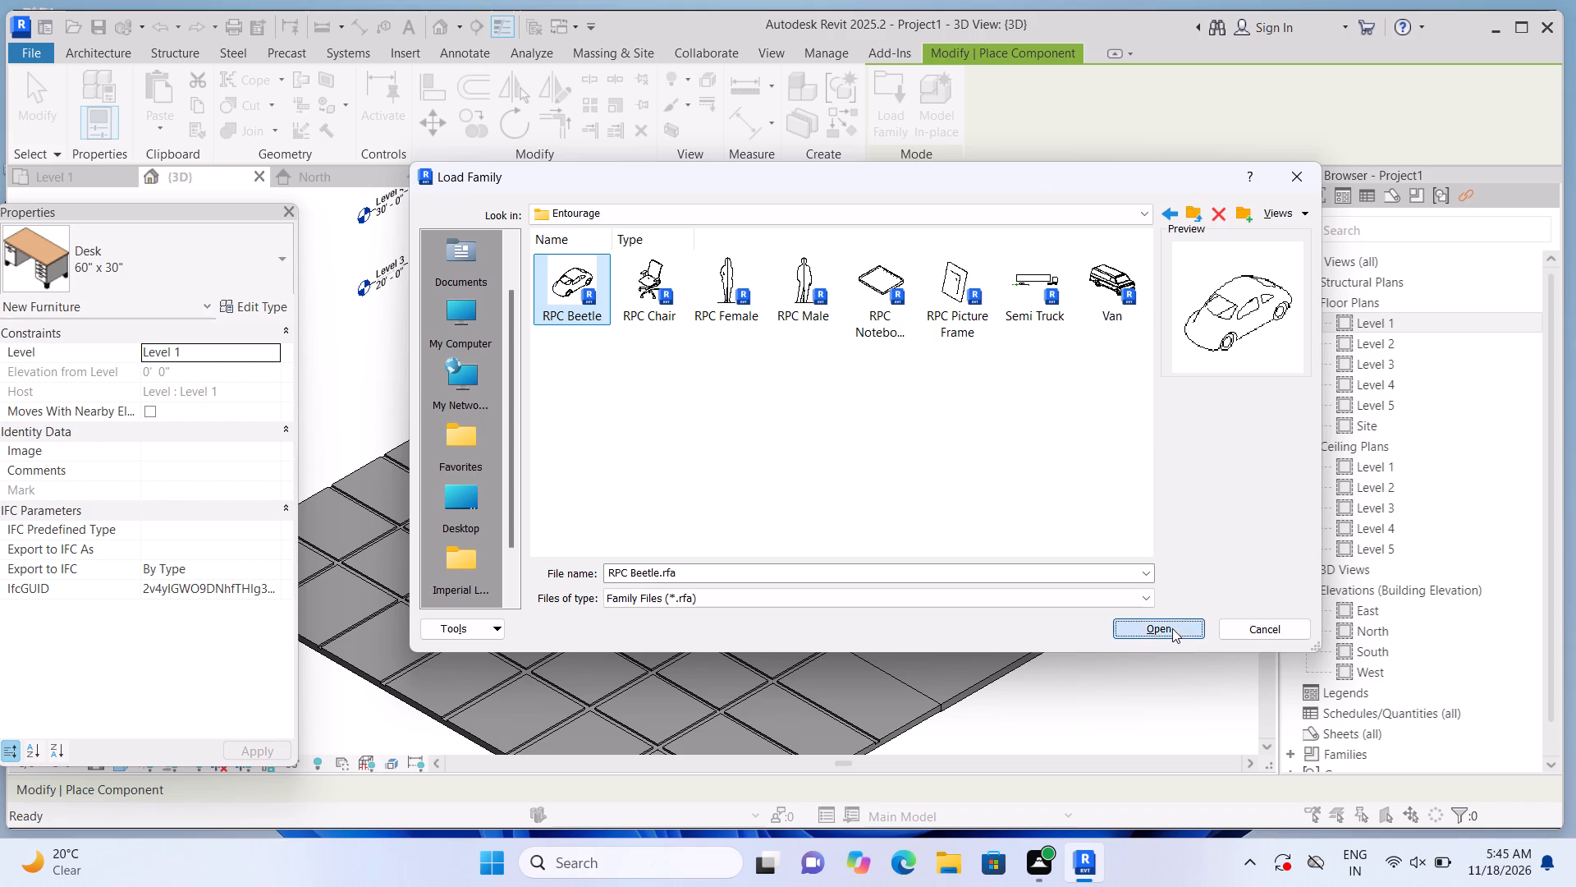
Place one RPC Beetle on the forecourt slabs in front of the entrance steps, near the Level 1 marker.
{"action": "scroll", "coordinate": [443, 524], "scroll_direction": "up", "scroll_amount": 2}
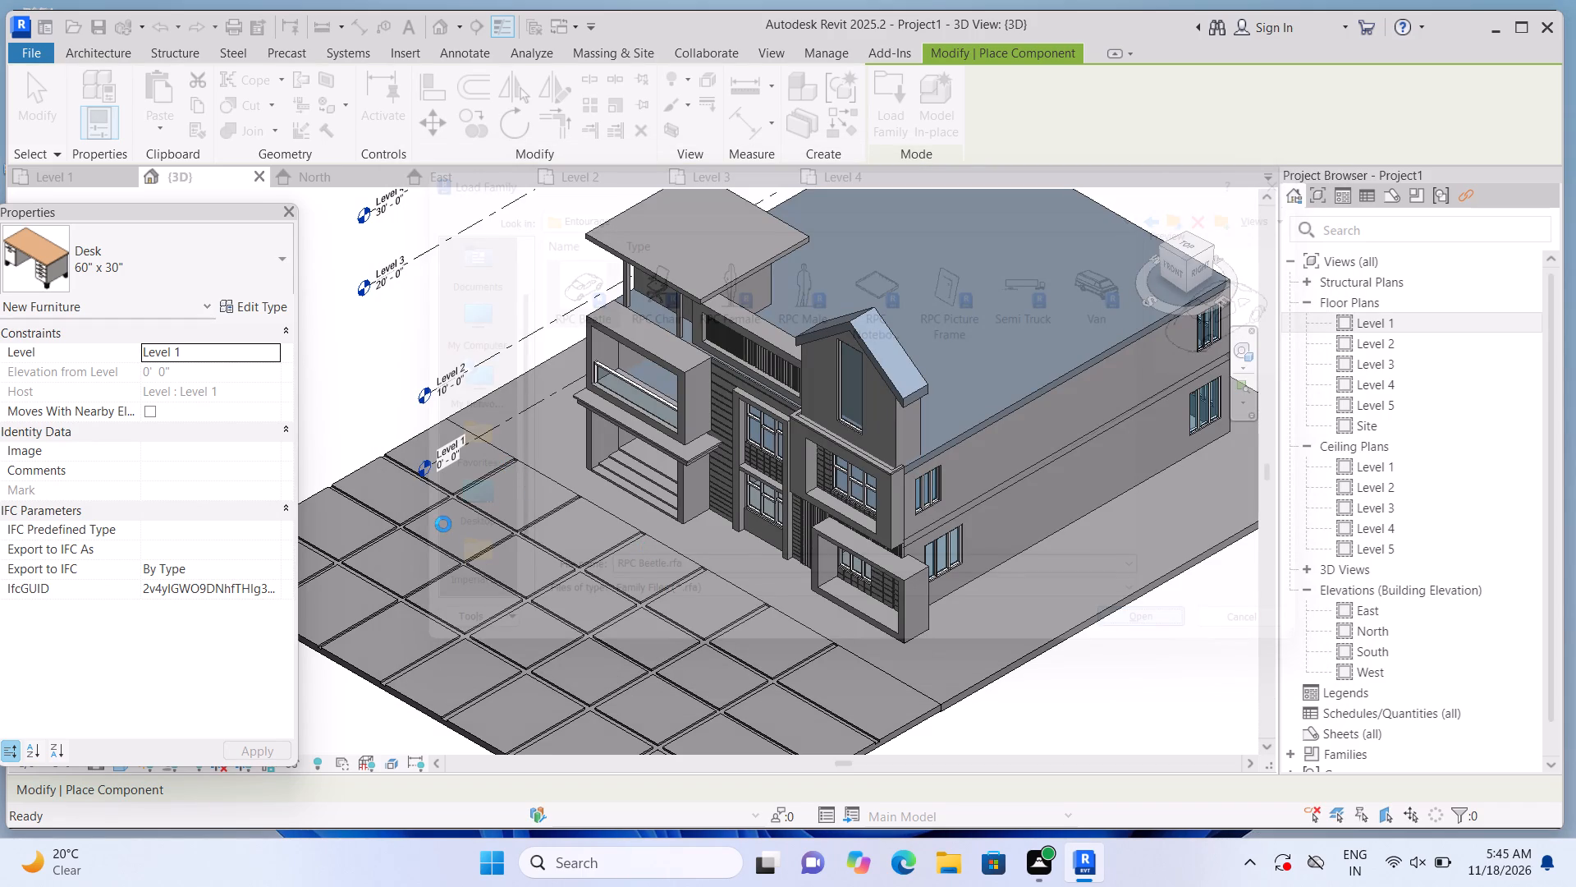
{"action": "scroll", "coordinate": [443, 524], "scroll_direction": "up", "scroll_amount": 4}
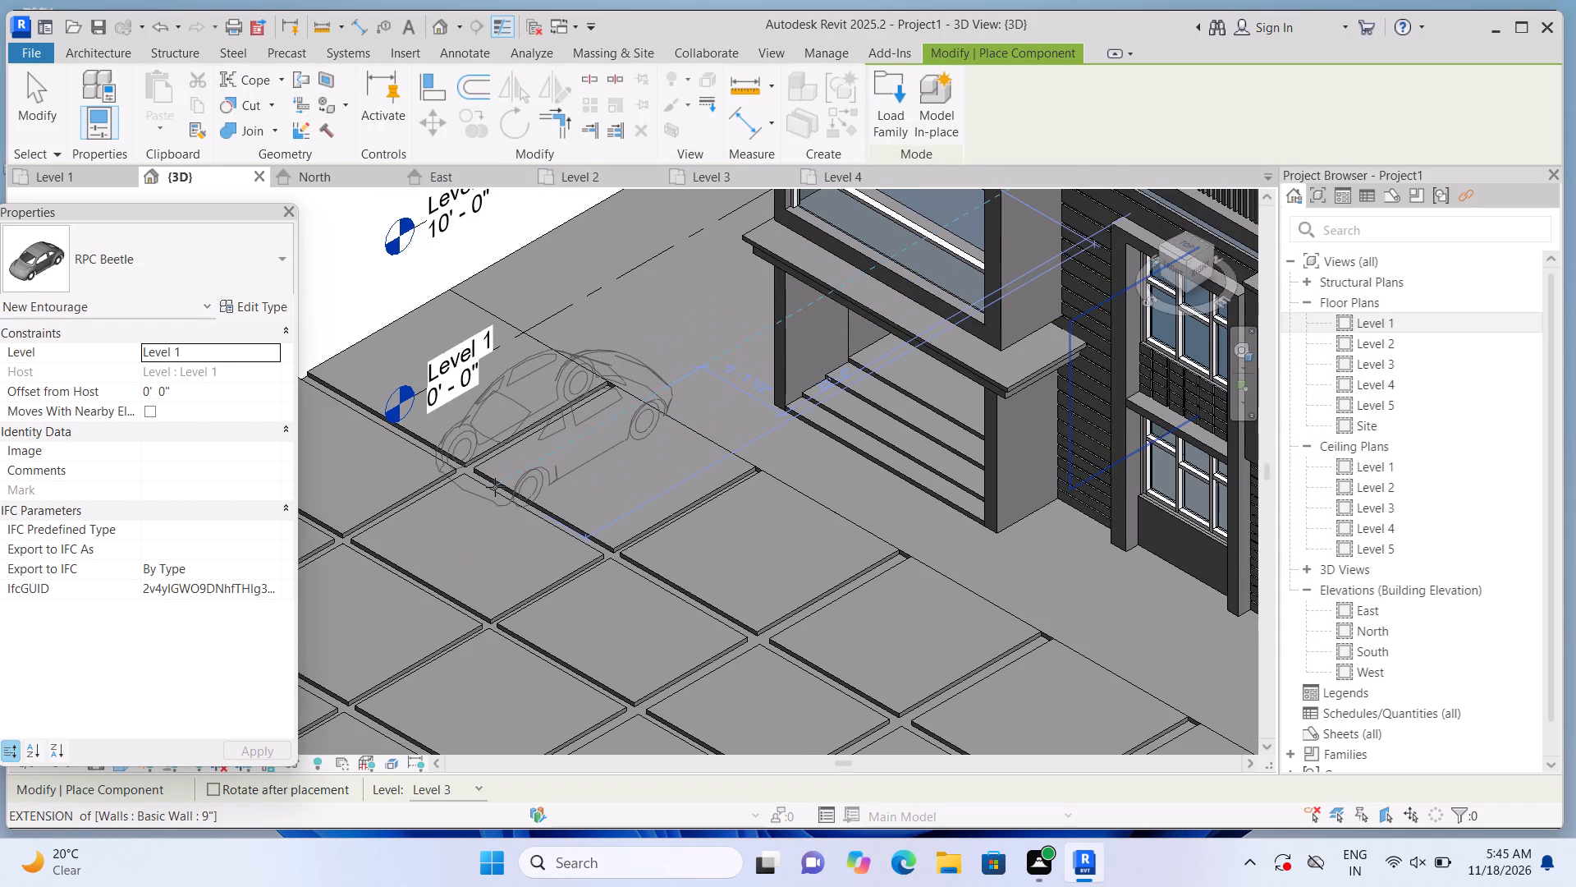
{"action": "left_click", "coordinate": [495, 487]}
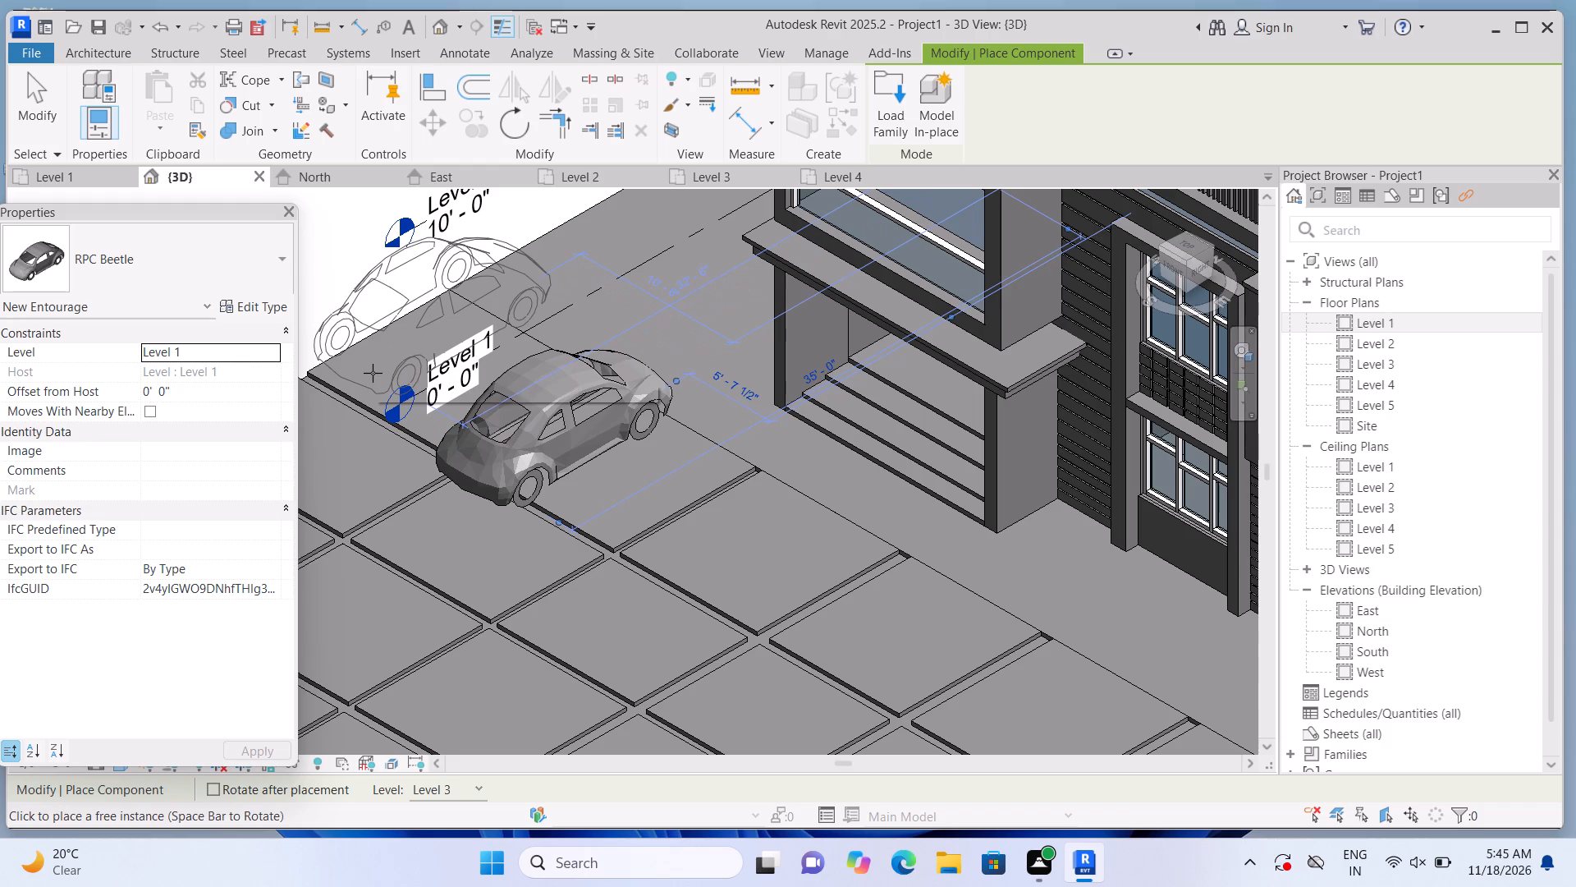
{"action": "key", "text": "Escape"}
{"action": "key", "text": "Escape"}
Rotate the placed car on the forecourt by two quarter turns so it faces the opposite way.
{"action": "left_click", "coordinate": [454, 435]}
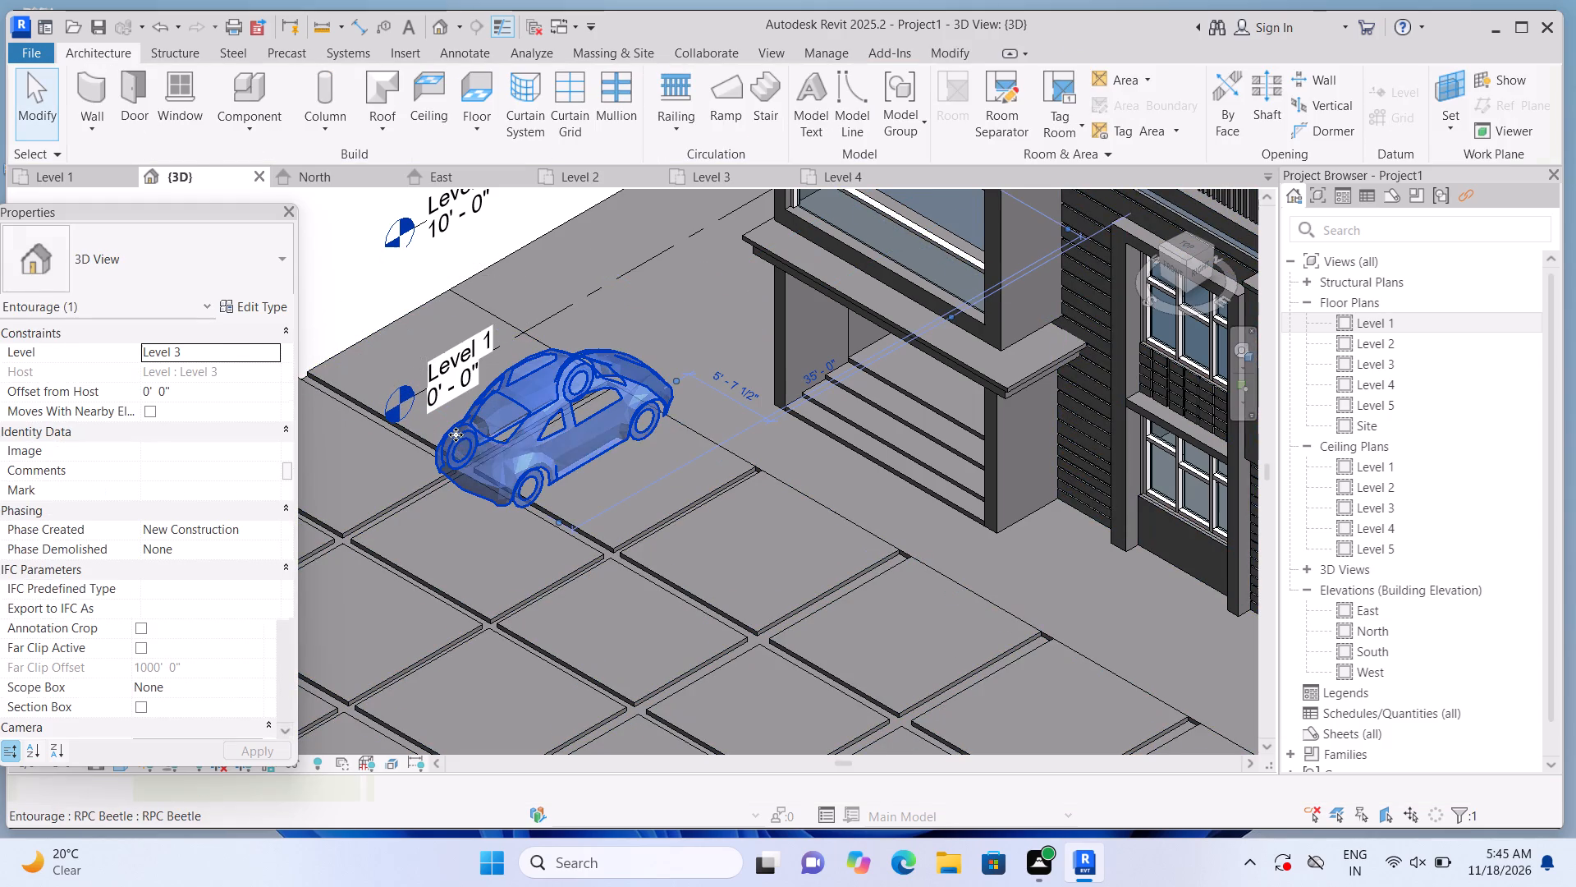
{"action": "key", "text": "space"}
{"action": "key", "text": "space"}
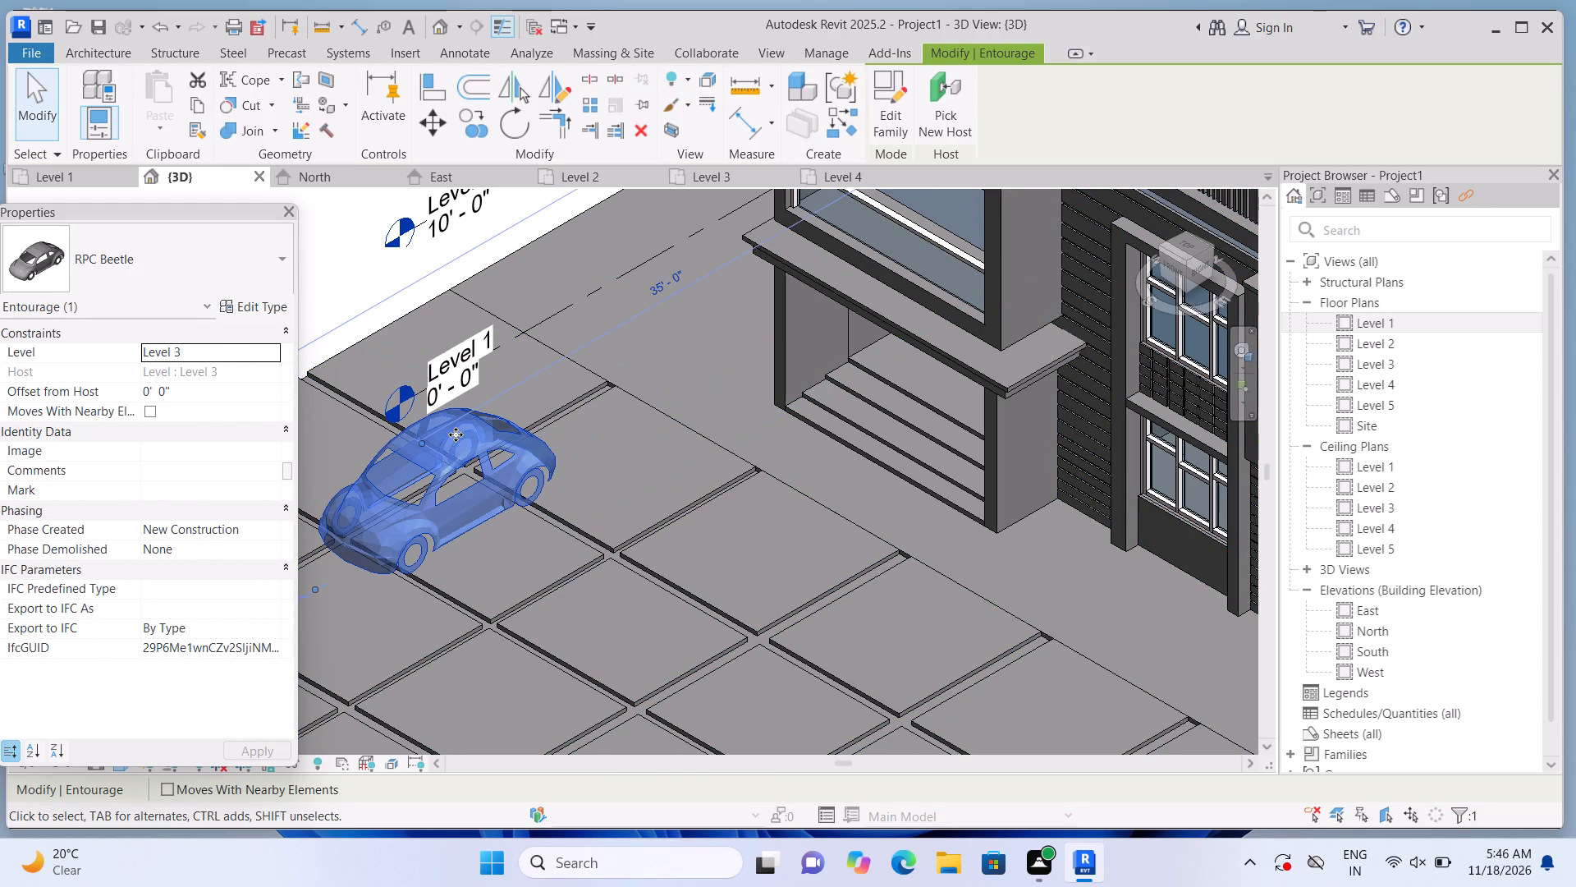
{"action": "scroll", "coordinate": [535, 448], "scroll_direction": "down", "scroll_amount": 3}
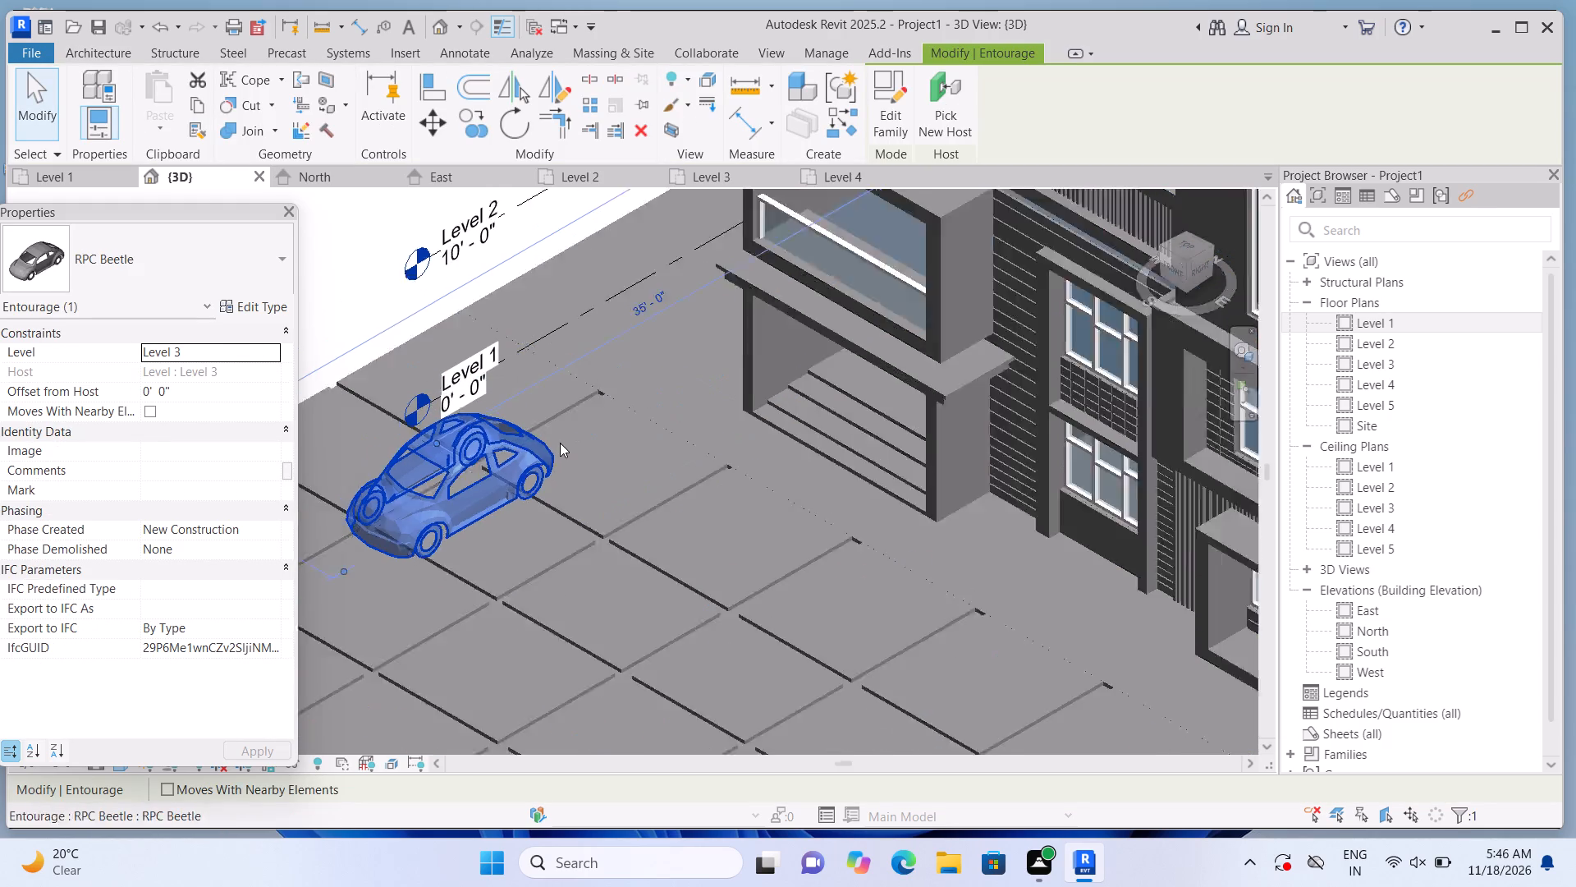
{"action": "scroll", "coordinate": [560, 442], "scroll_direction": "down", "scroll_amount": 1}
{"action": "scroll", "coordinate": [409, 484], "scroll_direction": "up", "scroll_amount": 2}
{"action": "left_click", "coordinate": [459, 472]}
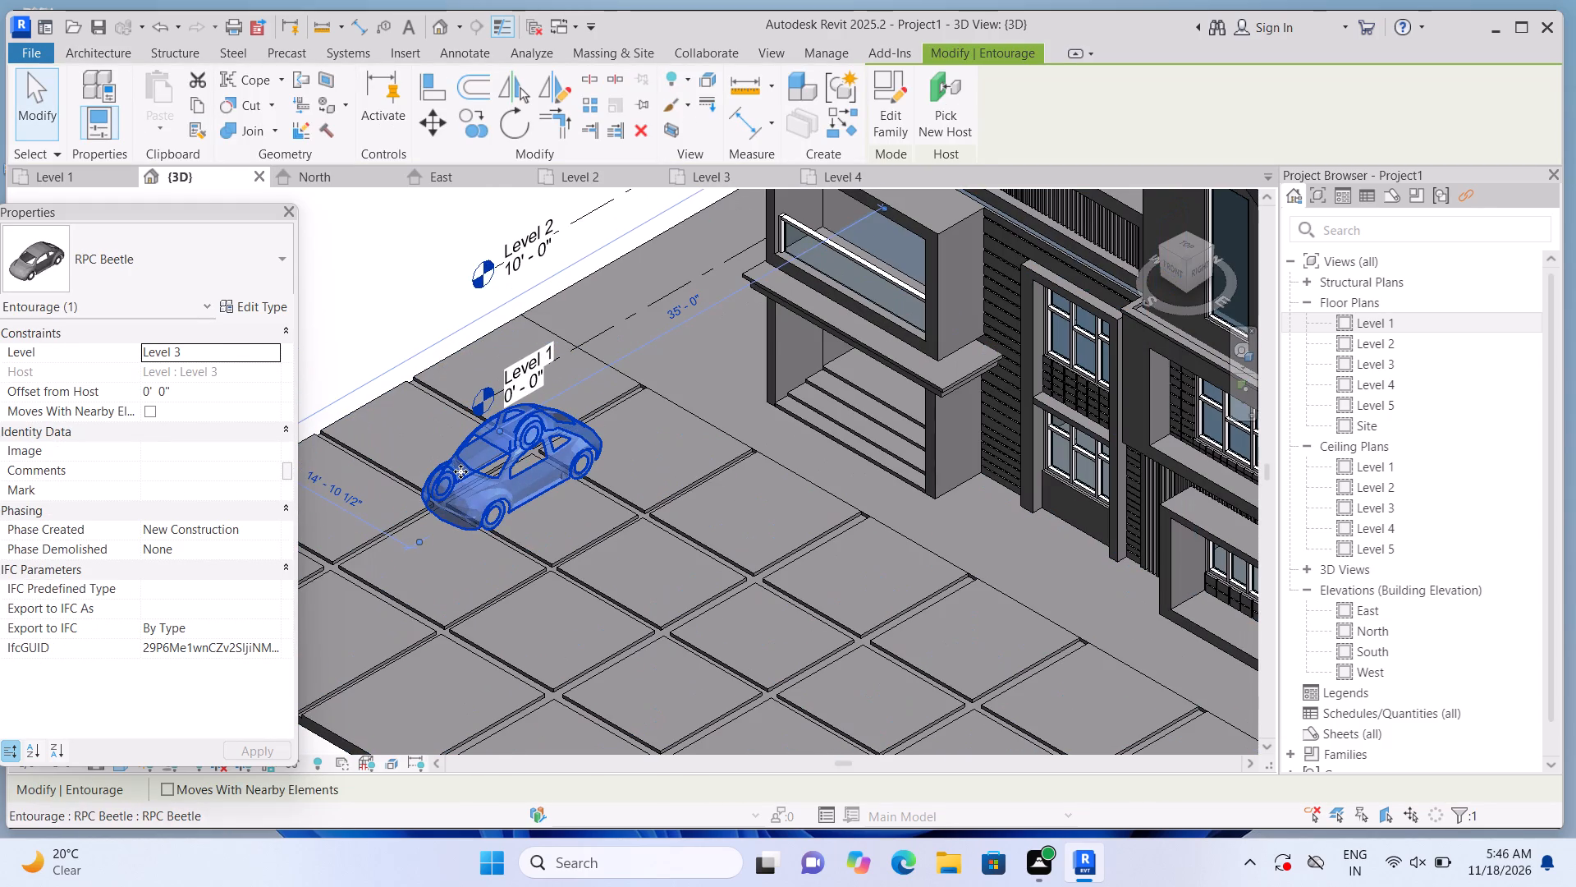
{"action": "left_click", "coordinate": [387, 298]}
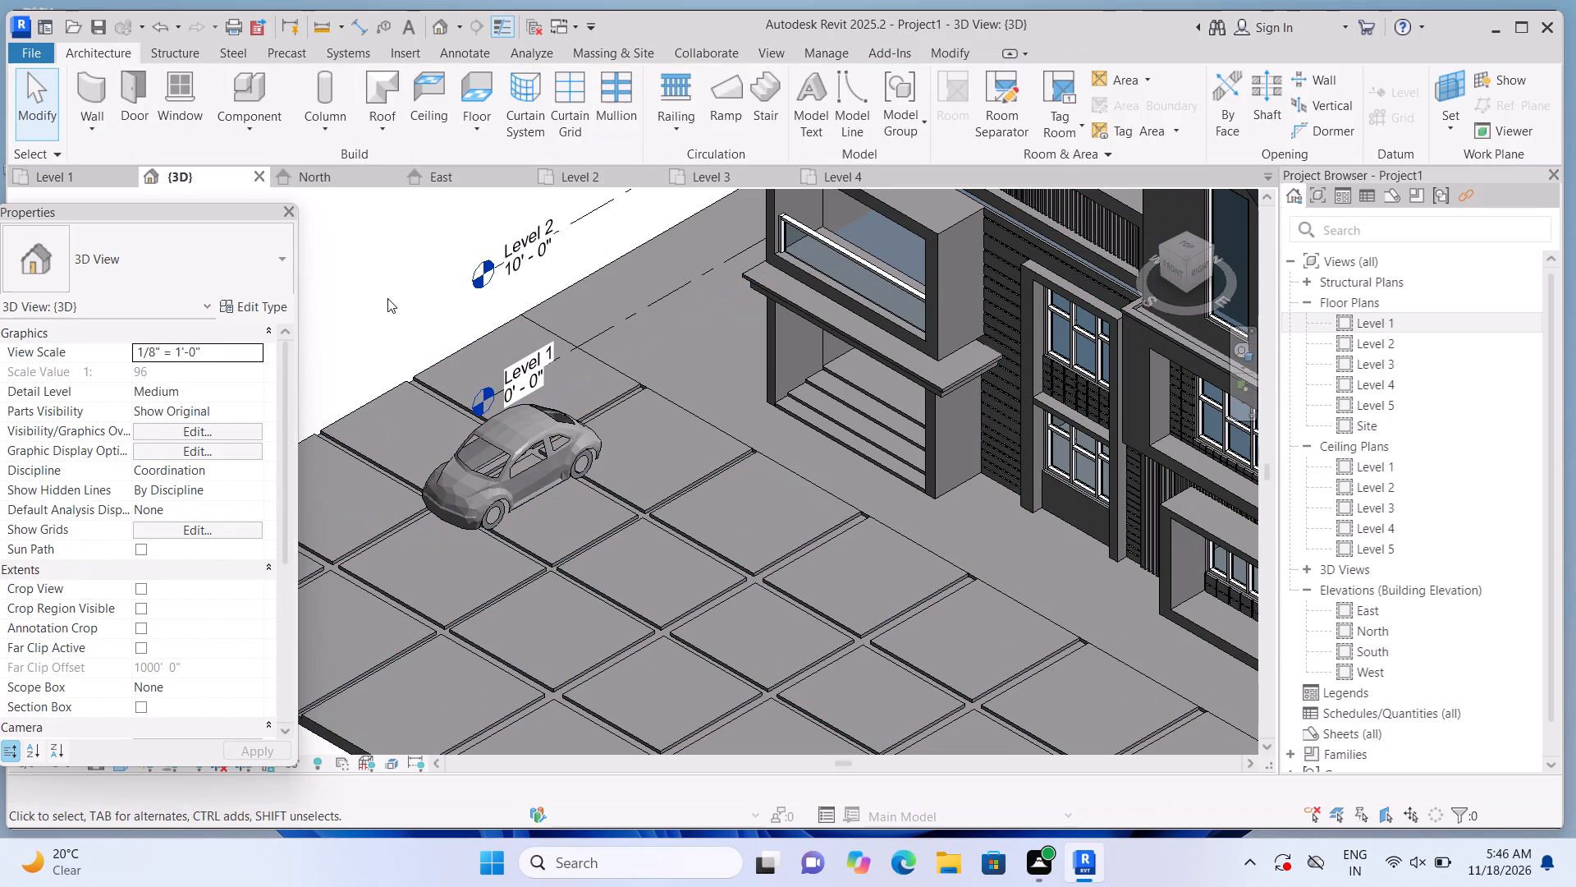
Set the 3D view's visual style to Realistic.
{"action": "scroll", "coordinate": [456, 264], "scroll_direction": "down", "scroll_amount": 2}
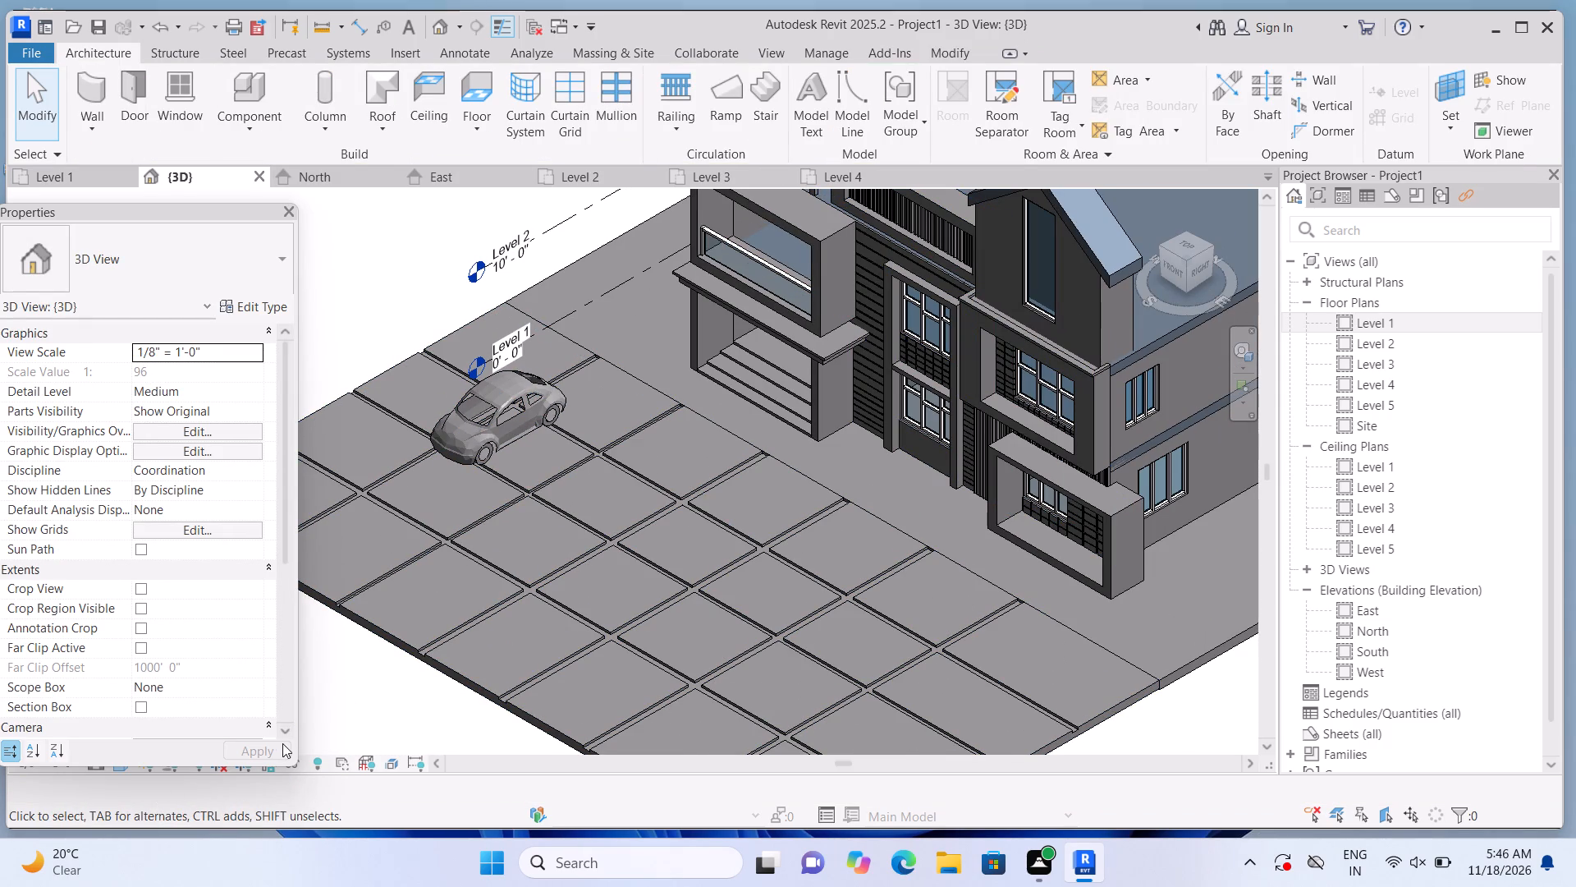
{"action": "scroll", "coordinate": [177, 788], "scroll_direction": "up", "scroll_amount": 2}
{"action": "left_click", "coordinate": [121, 767]}
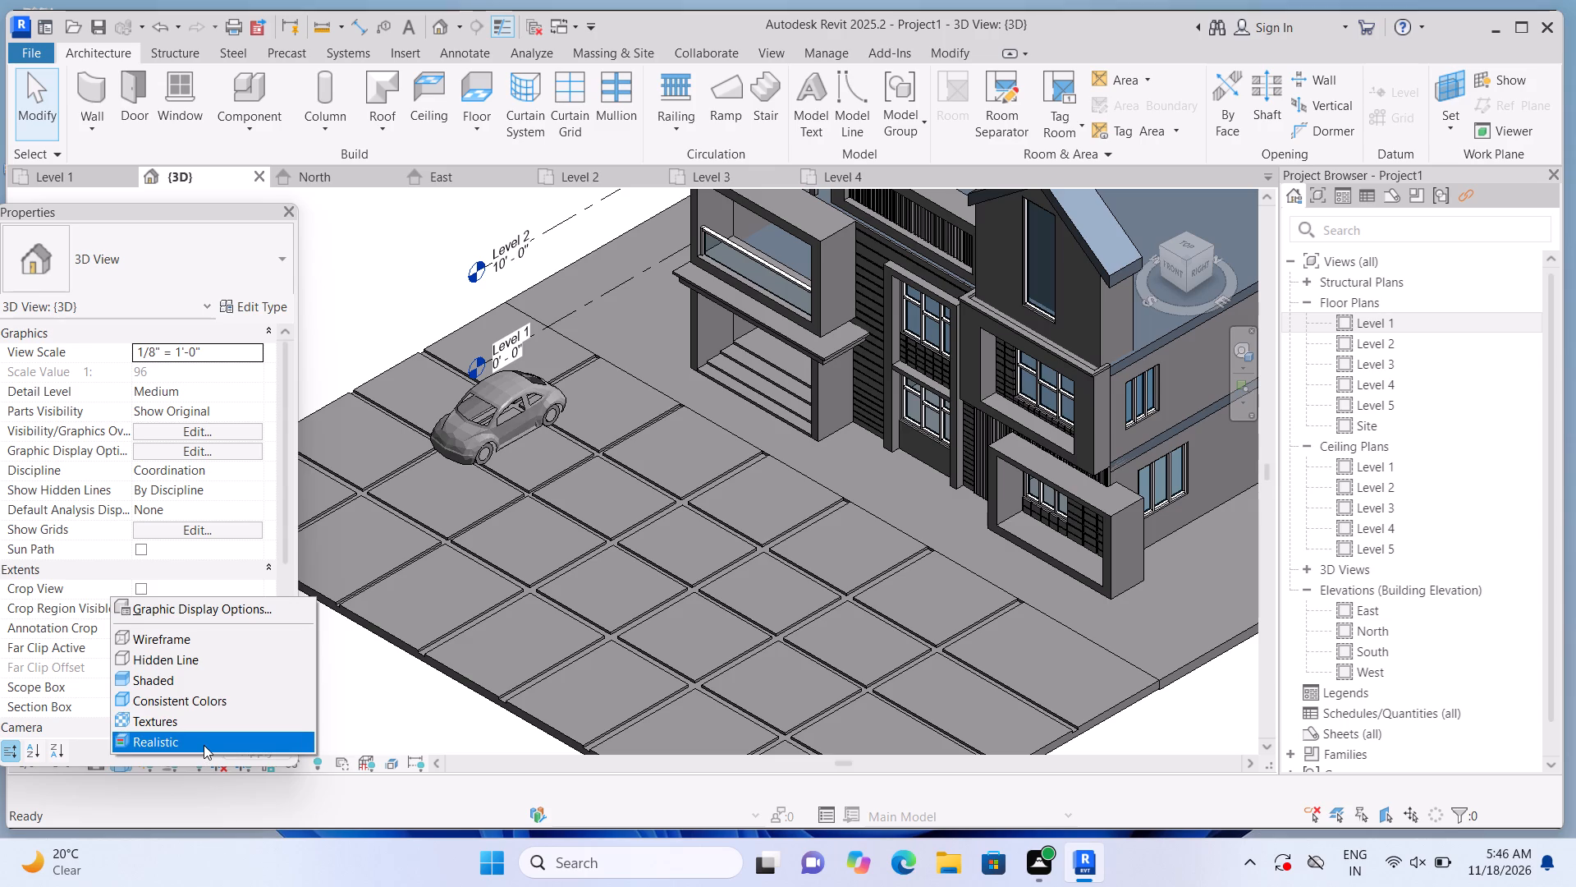
{"action": "left_click", "coordinate": [204, 745]}
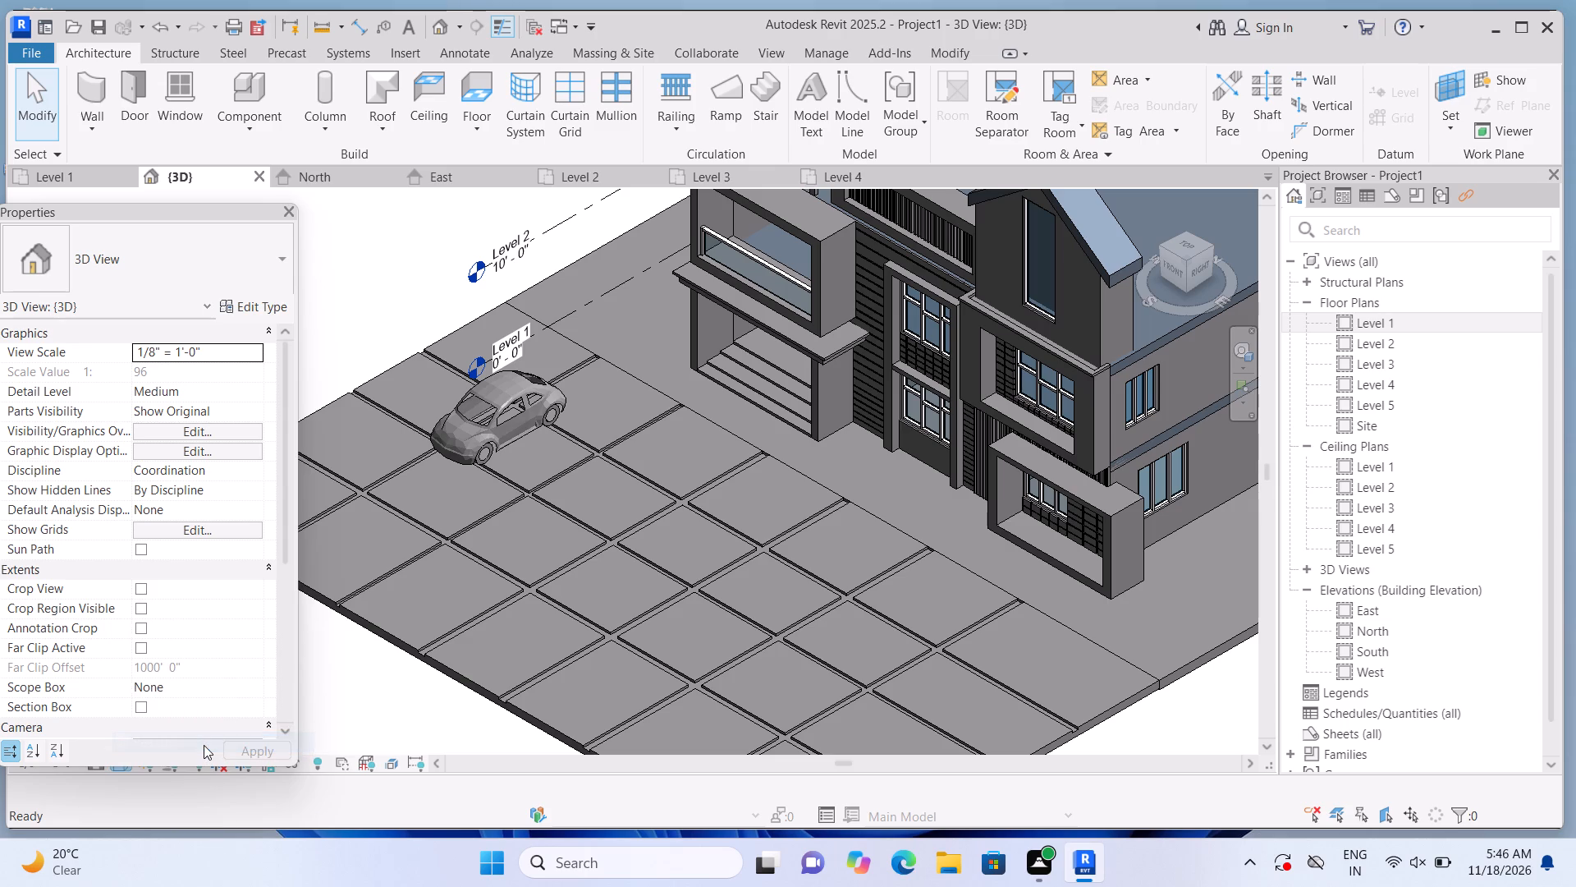
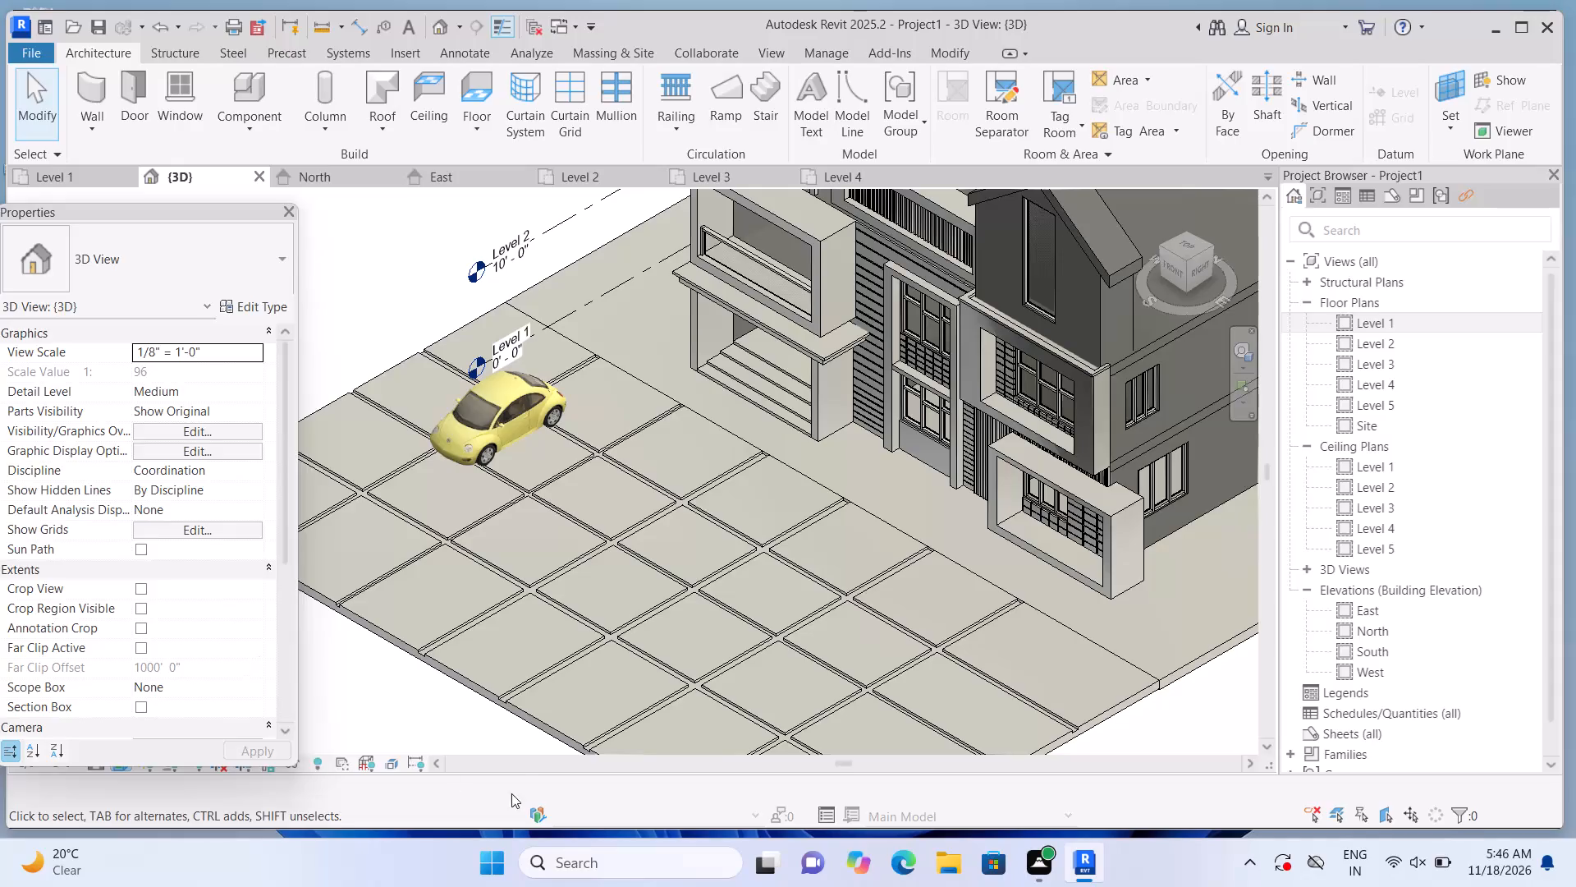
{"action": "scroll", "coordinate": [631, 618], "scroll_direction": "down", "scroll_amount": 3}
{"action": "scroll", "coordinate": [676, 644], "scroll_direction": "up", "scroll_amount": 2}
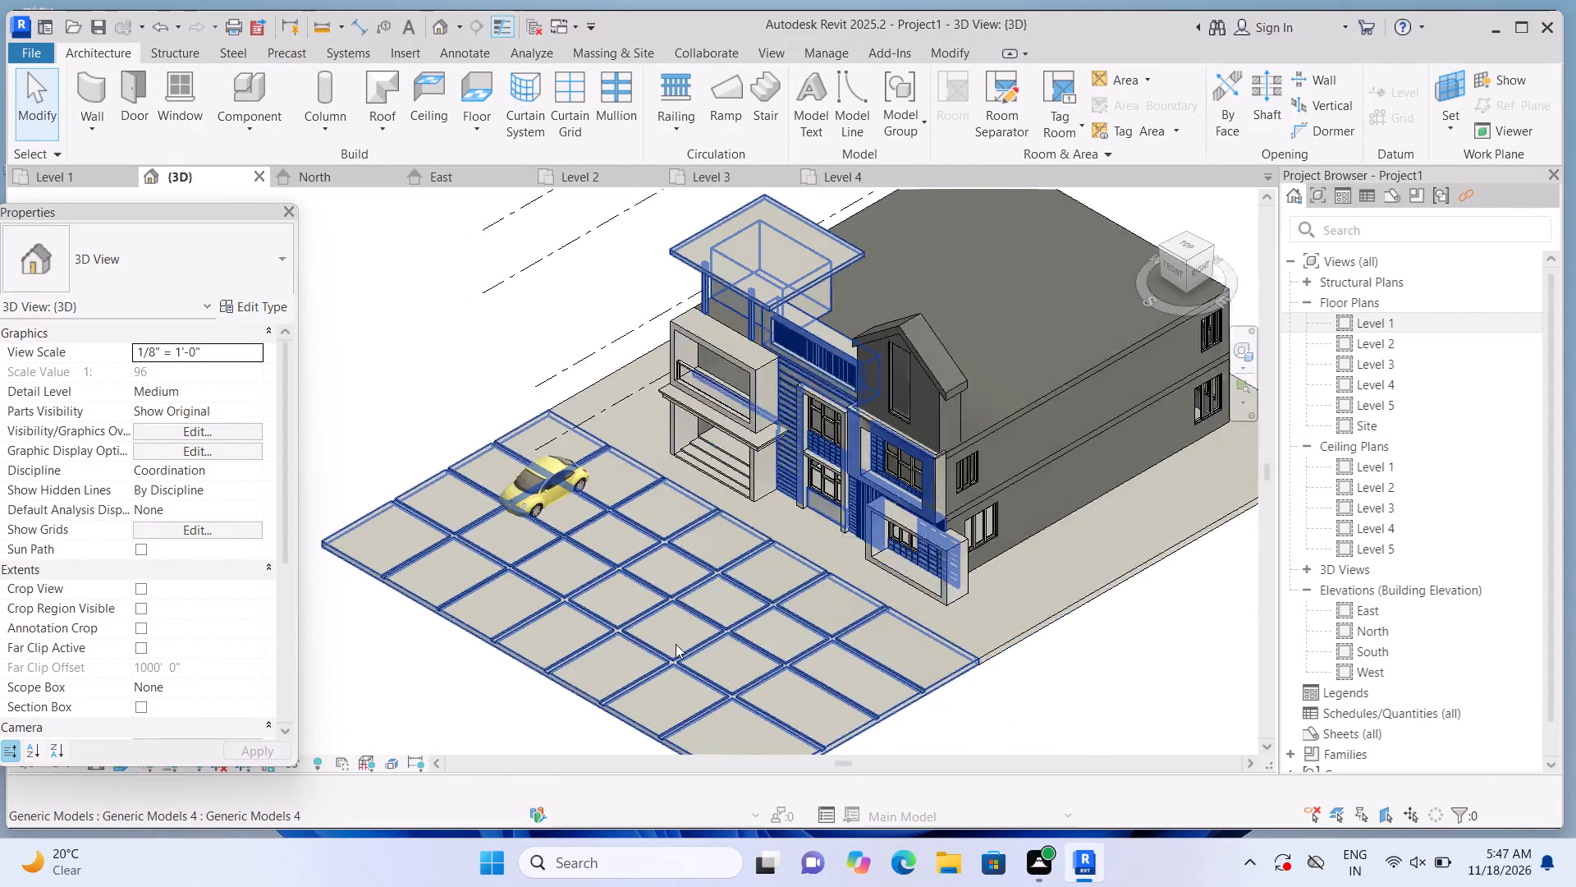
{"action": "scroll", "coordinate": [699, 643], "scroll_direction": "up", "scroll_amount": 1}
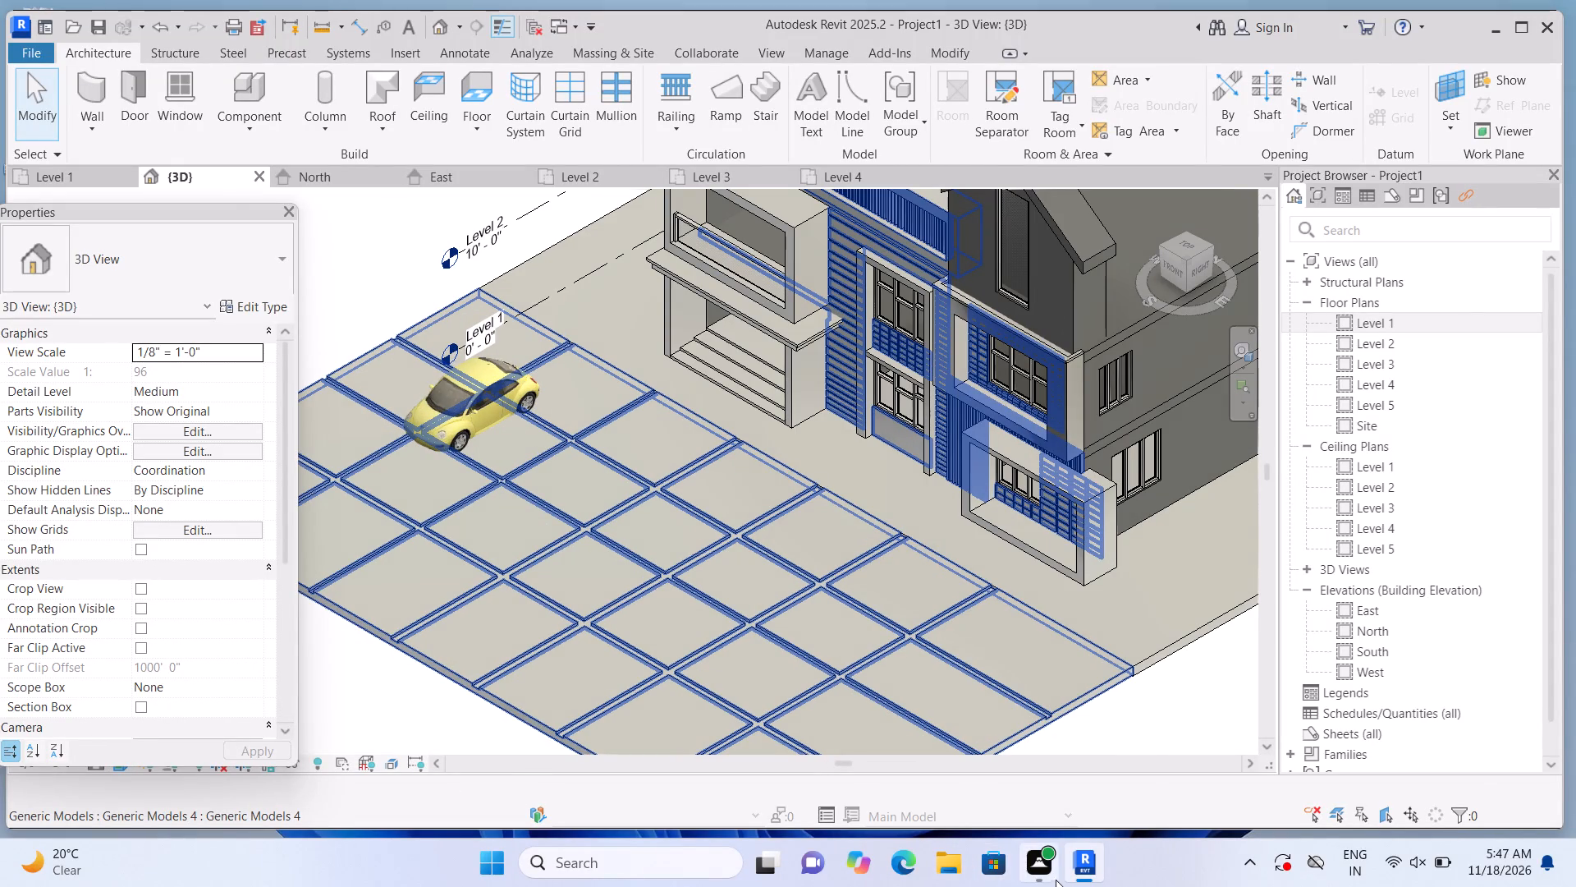
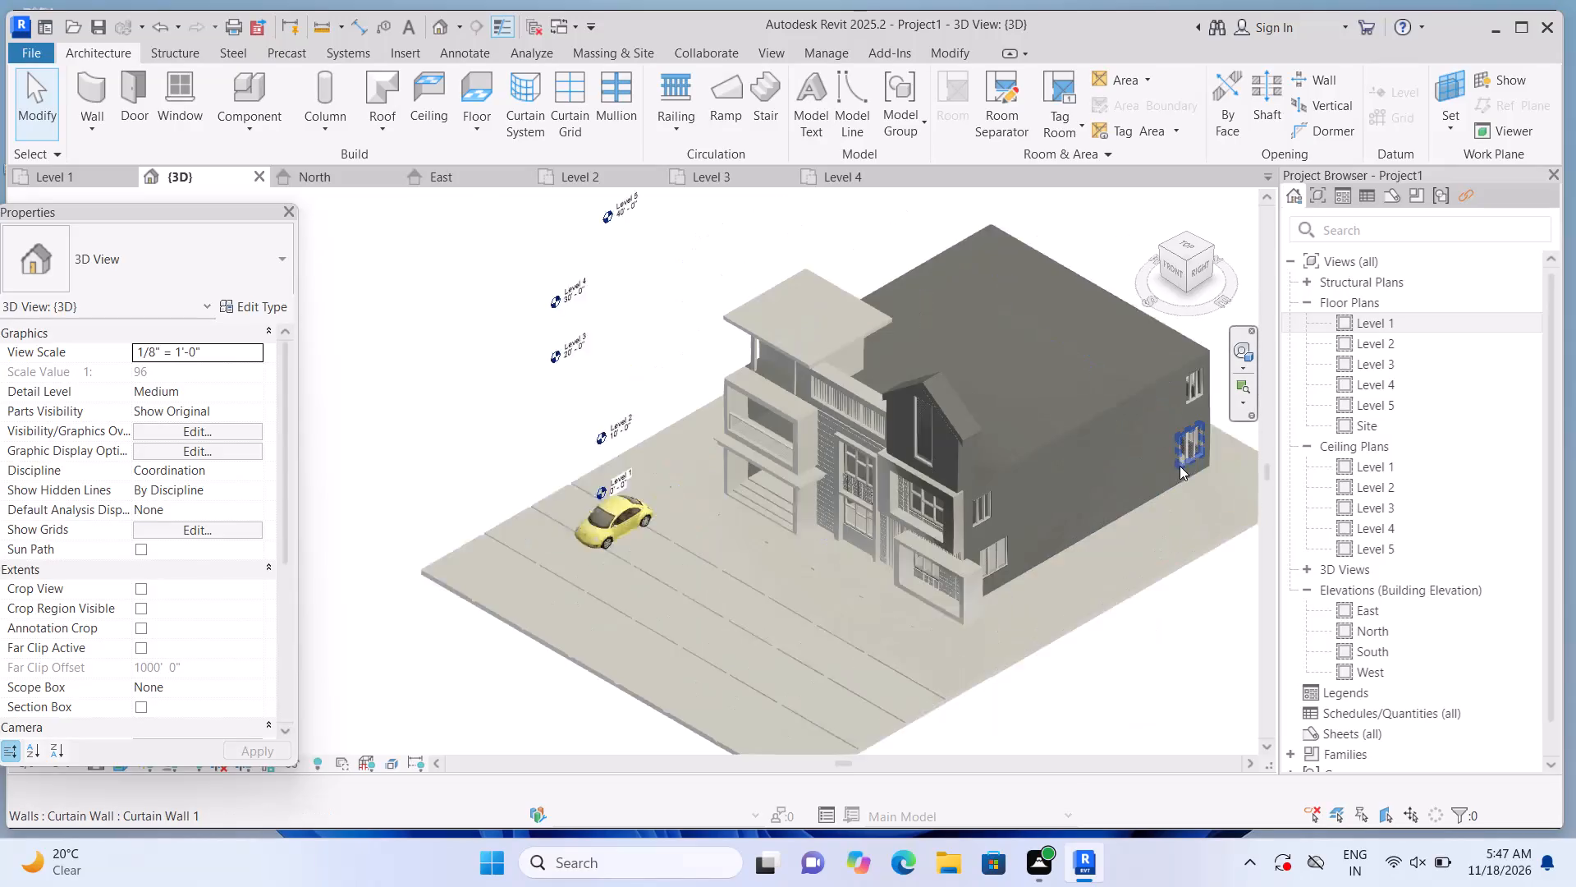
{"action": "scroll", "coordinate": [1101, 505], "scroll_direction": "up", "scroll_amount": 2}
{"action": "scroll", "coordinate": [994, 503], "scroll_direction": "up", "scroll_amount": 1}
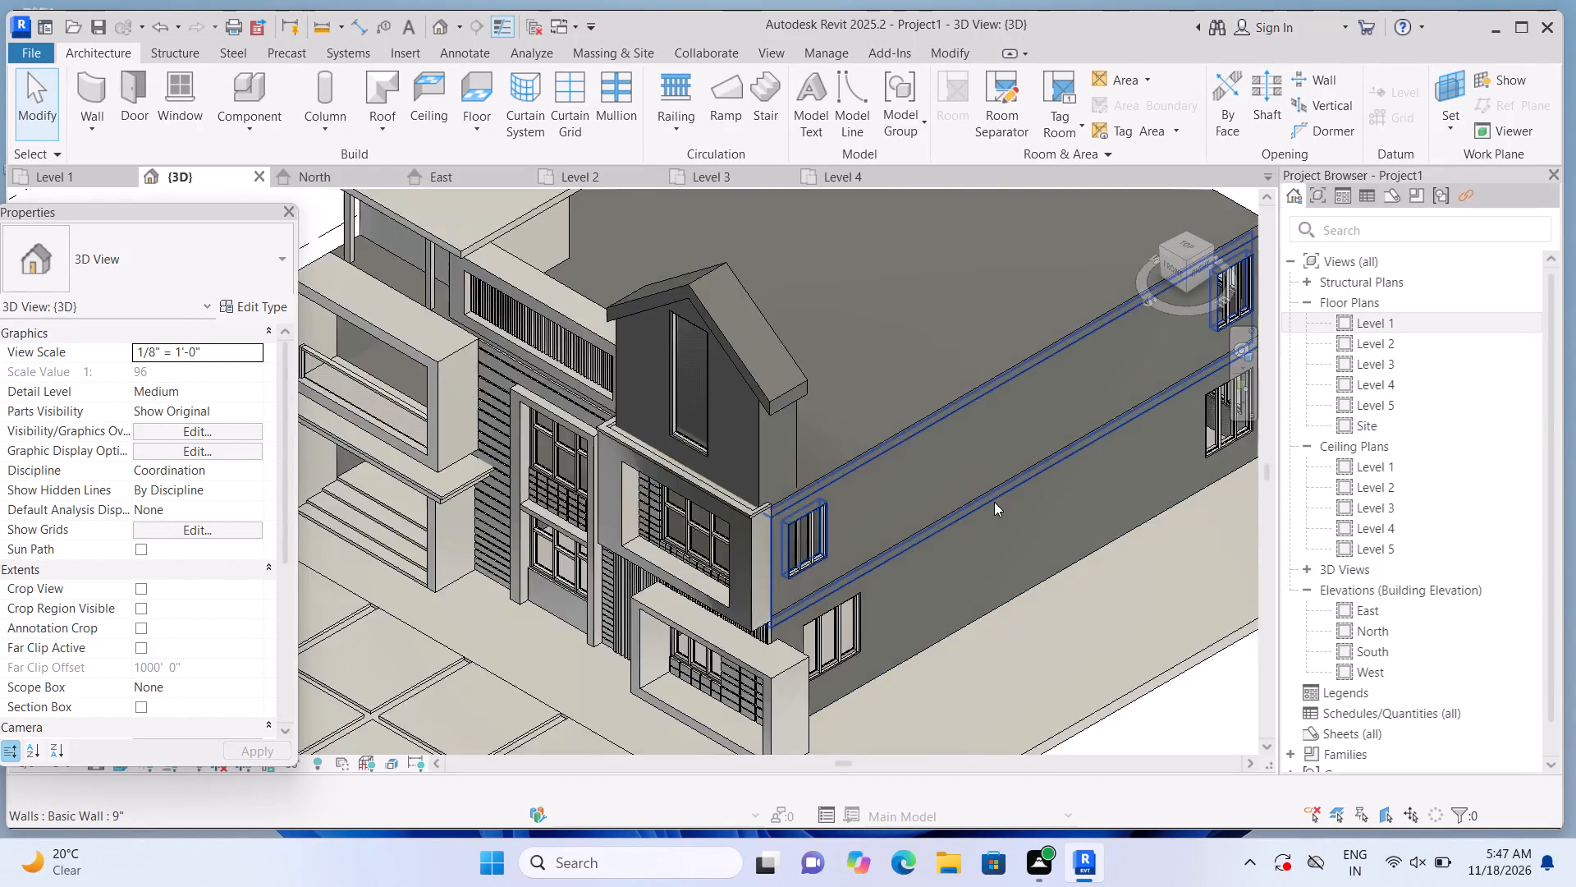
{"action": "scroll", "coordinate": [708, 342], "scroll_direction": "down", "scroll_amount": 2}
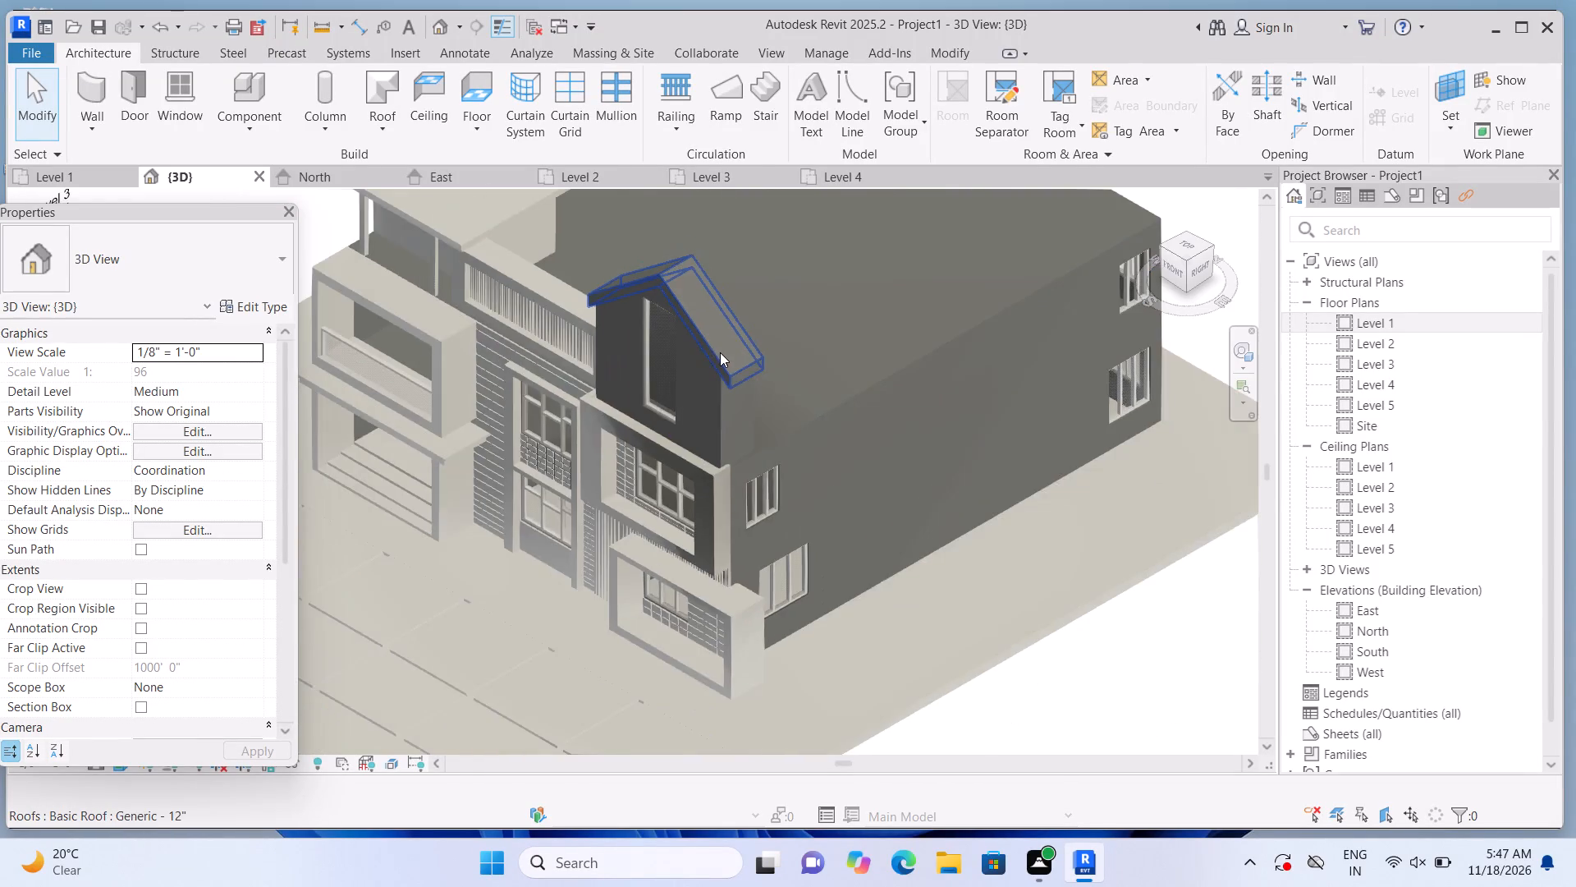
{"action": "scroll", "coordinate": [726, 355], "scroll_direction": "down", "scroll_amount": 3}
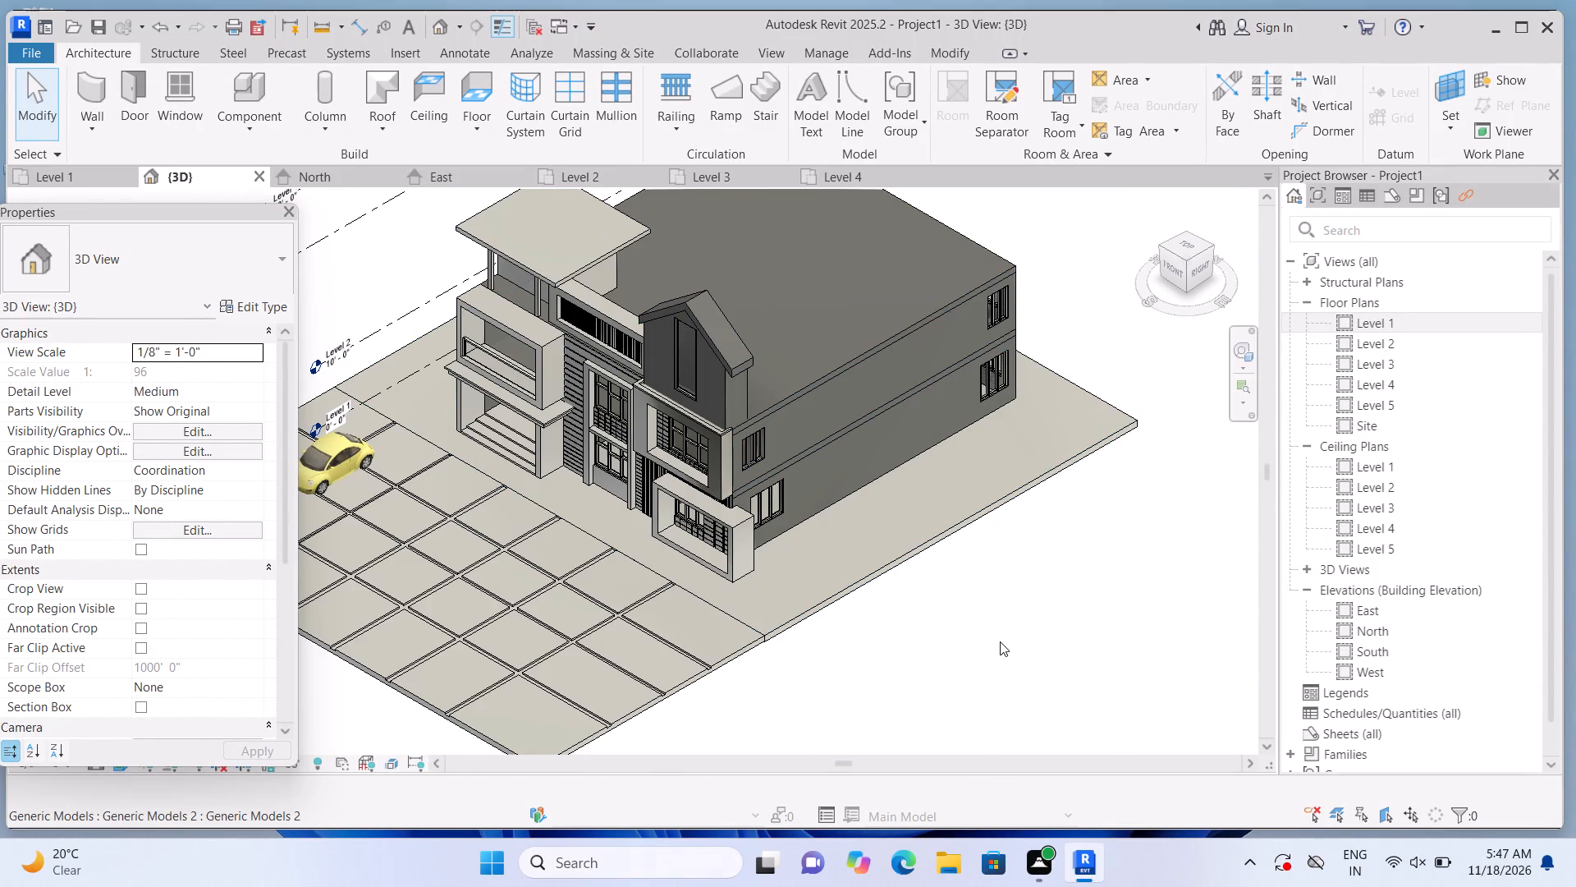
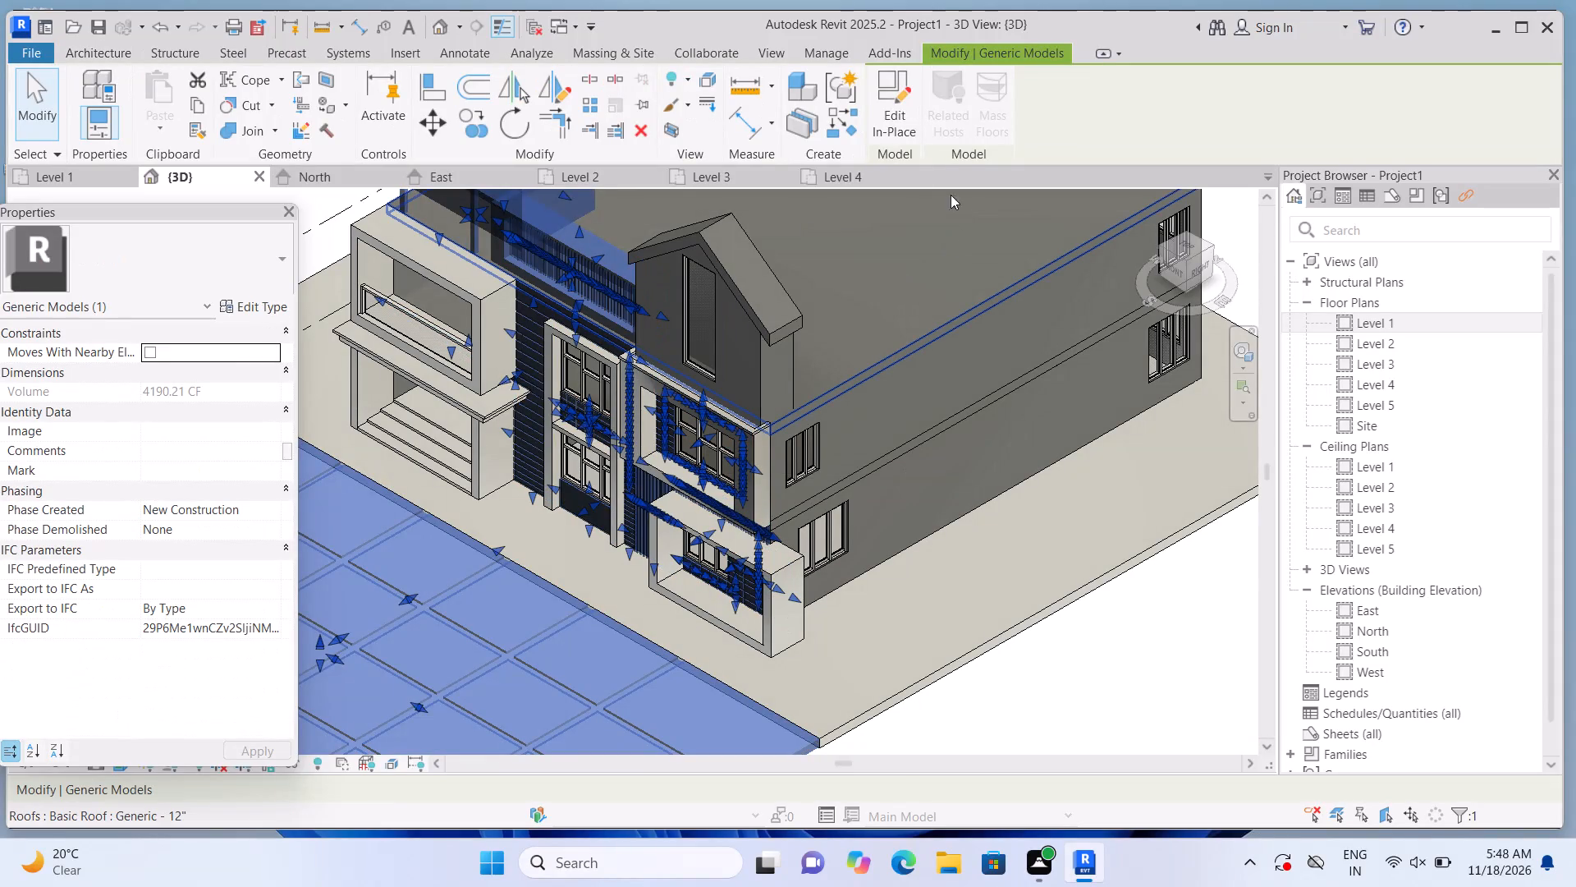
Open the forecourt-and-facade generic model for in-place editing, examine the building front and paving, and finish the model.
{"action": "left_click", "coordinate": [880, 124]}
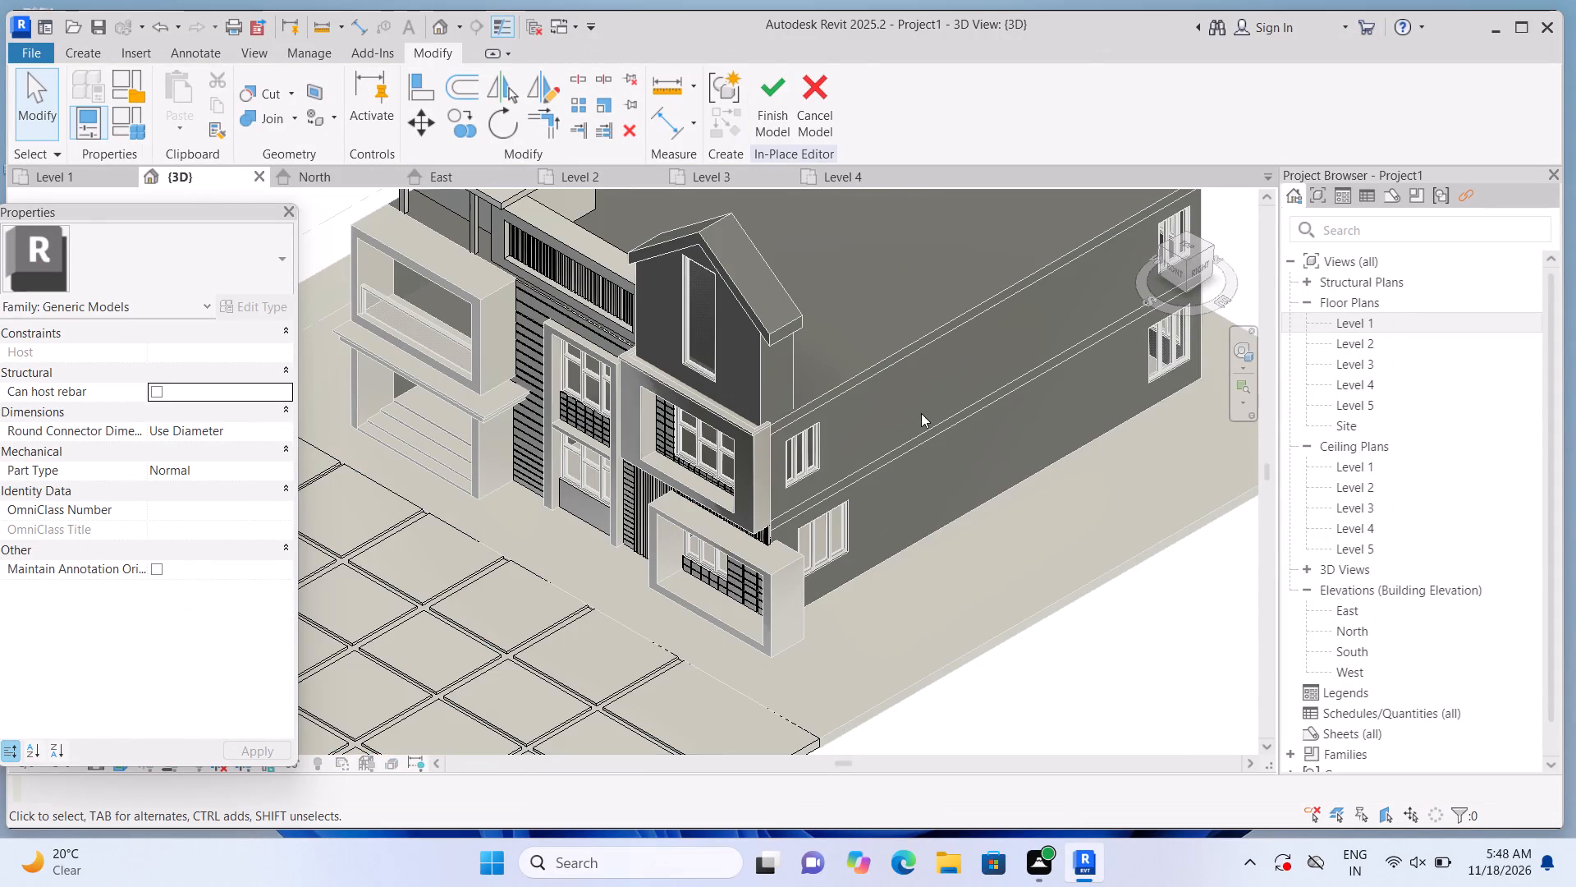
{"action": "scroll", "coordinate": [921, 413], "scroll_direction": "down", "scroll_amount": 1}
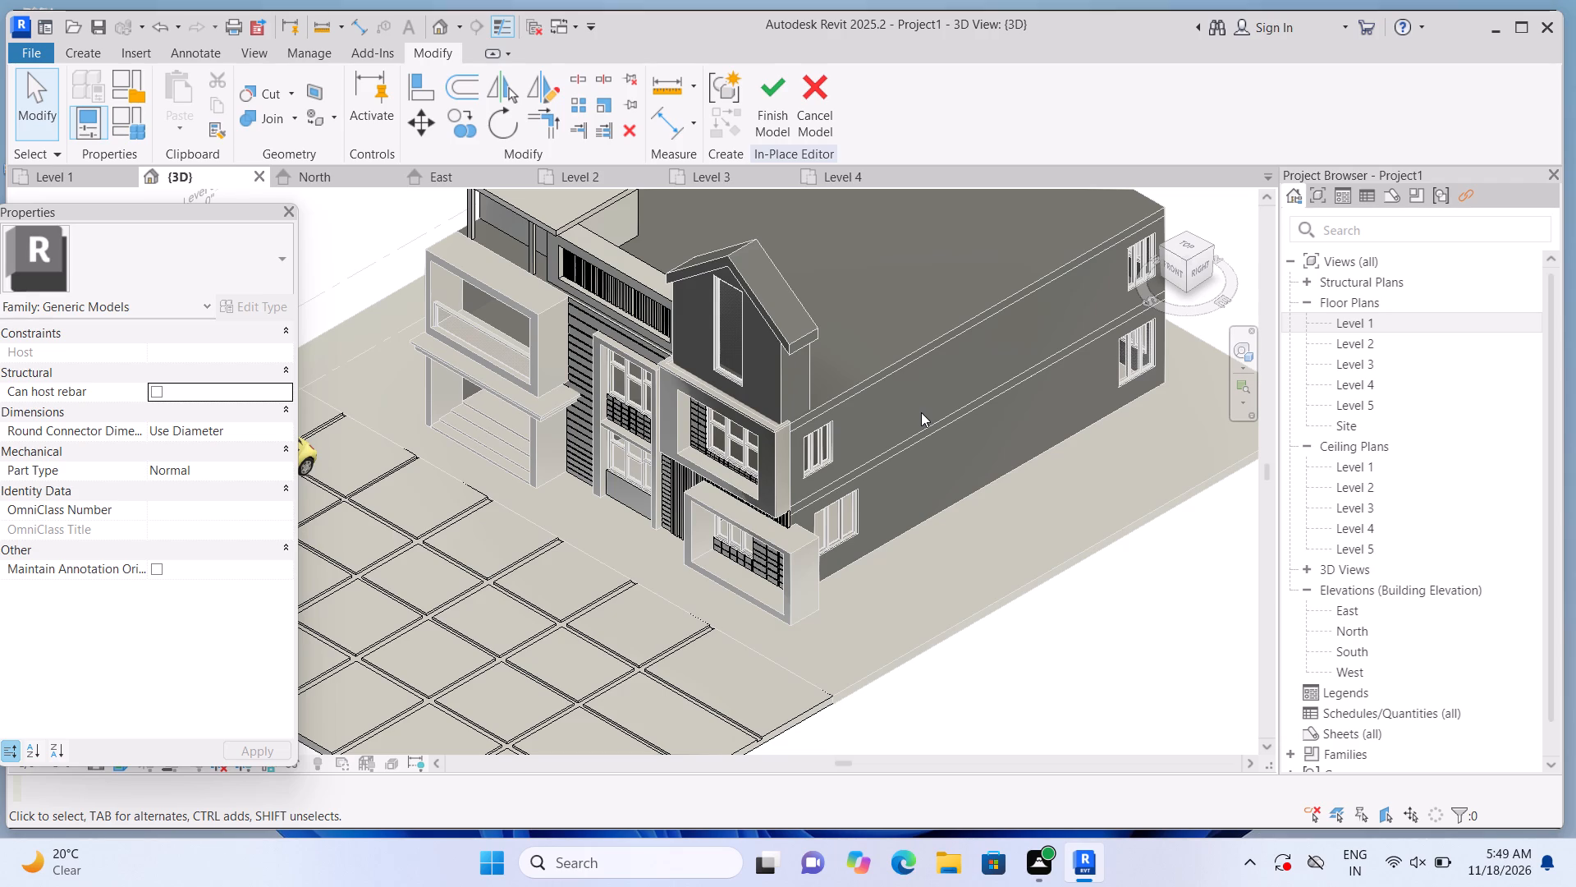
{"action": "scroll", "coordinate": [929, 415], "scroll_direction": "up", "scroll_amount": 1}
{"action": "scroll", "coordinate": [813, 458], "scroll_direction": "up", "scroll_amount": 2}
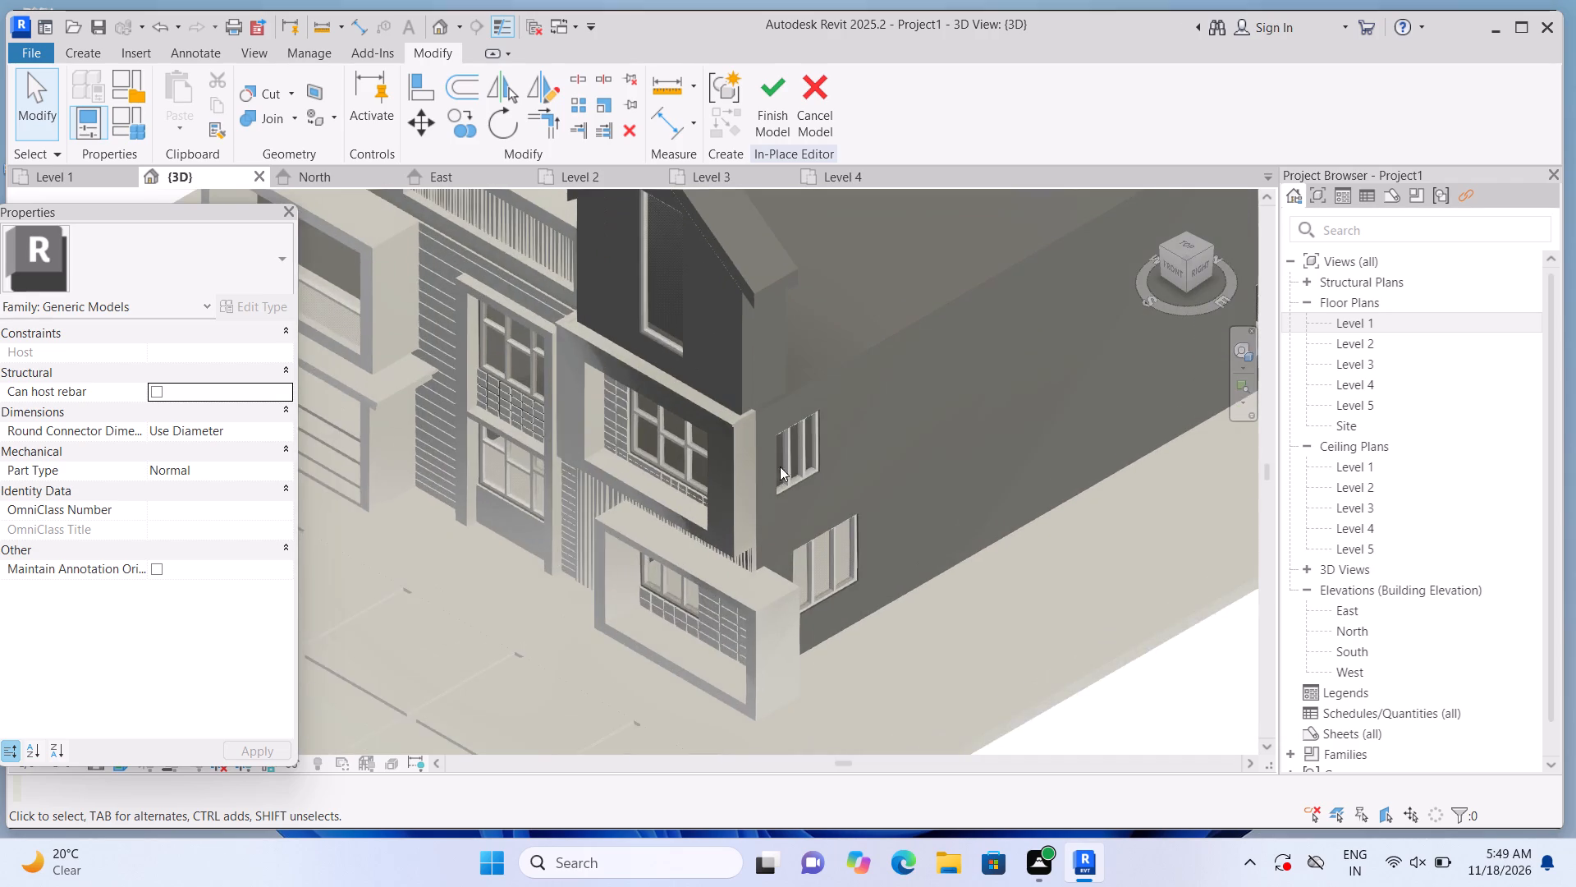
{"action": "scroll", "coordinate": [771, 470], "scroll_direction": "up", "scroll_amount": 2}
{"action": "scroll", "coordinate": [758, 462], "scroll_direction": "down", "scroll_amount": 5}
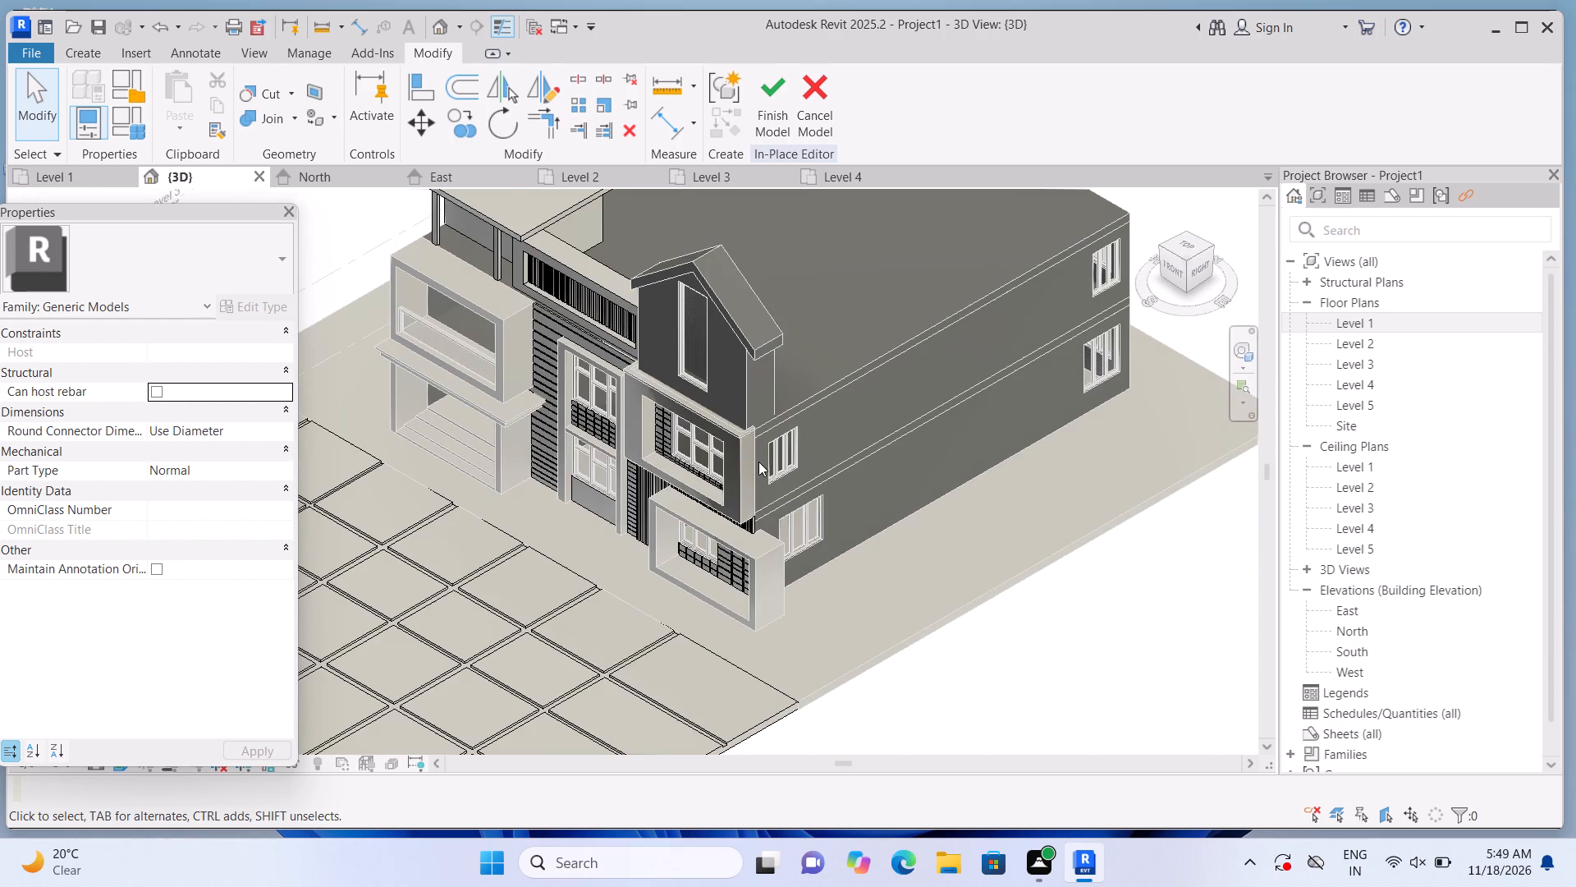
{"action": "scroll", "coordinate": [471, 404], "scroll_direction": "up", "scroll_amount": 2}
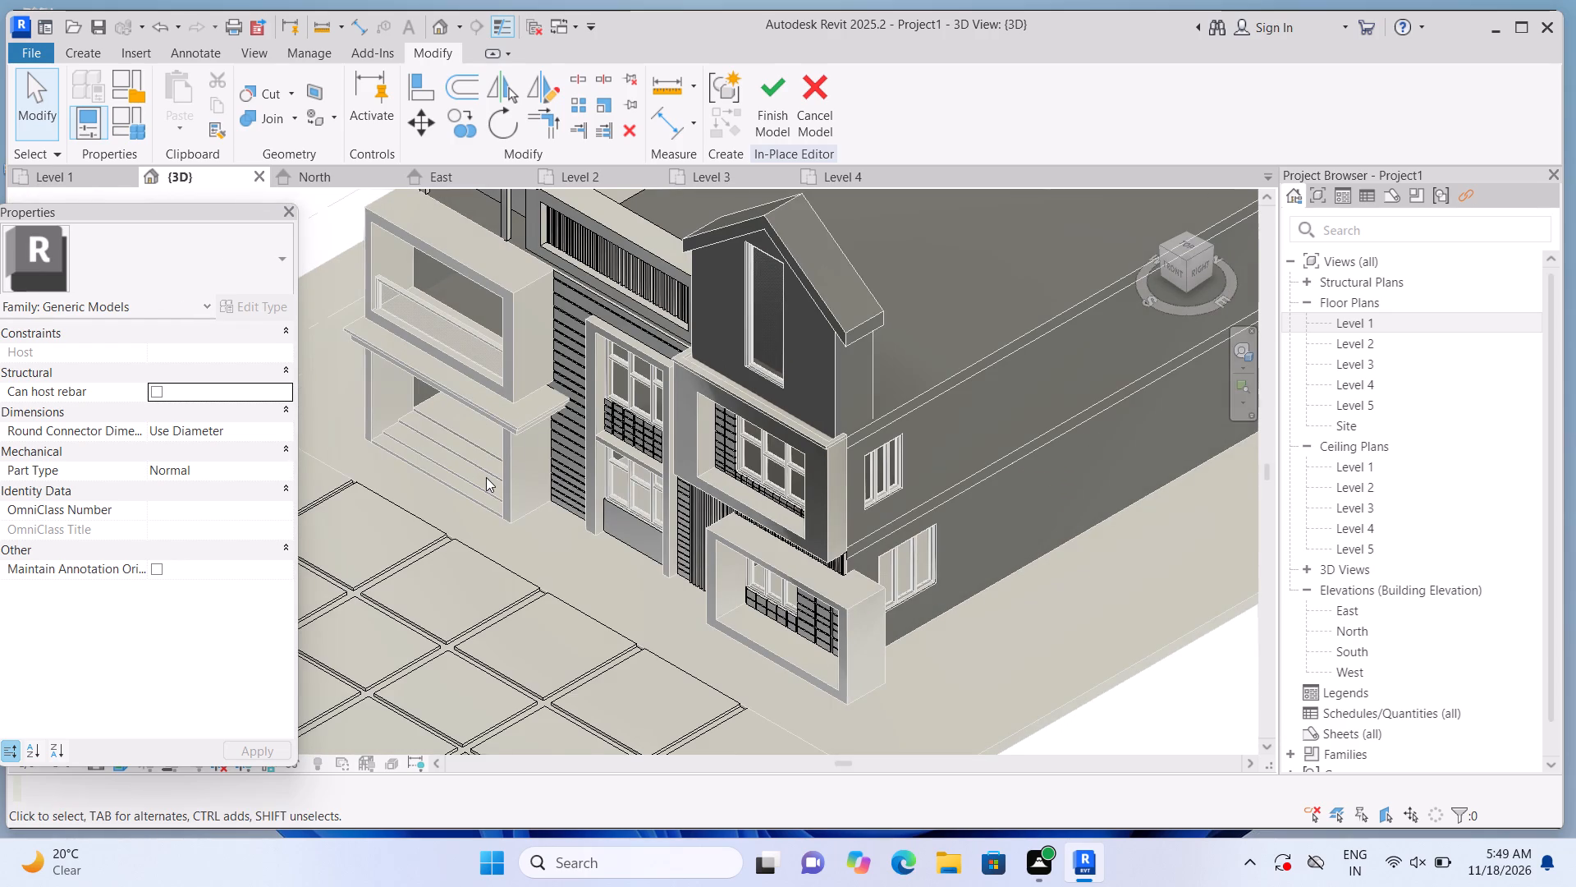
{"action": "scroll", "coordinate": [486, 476], "scroll_direction": "down", "scroll_amount": 4}
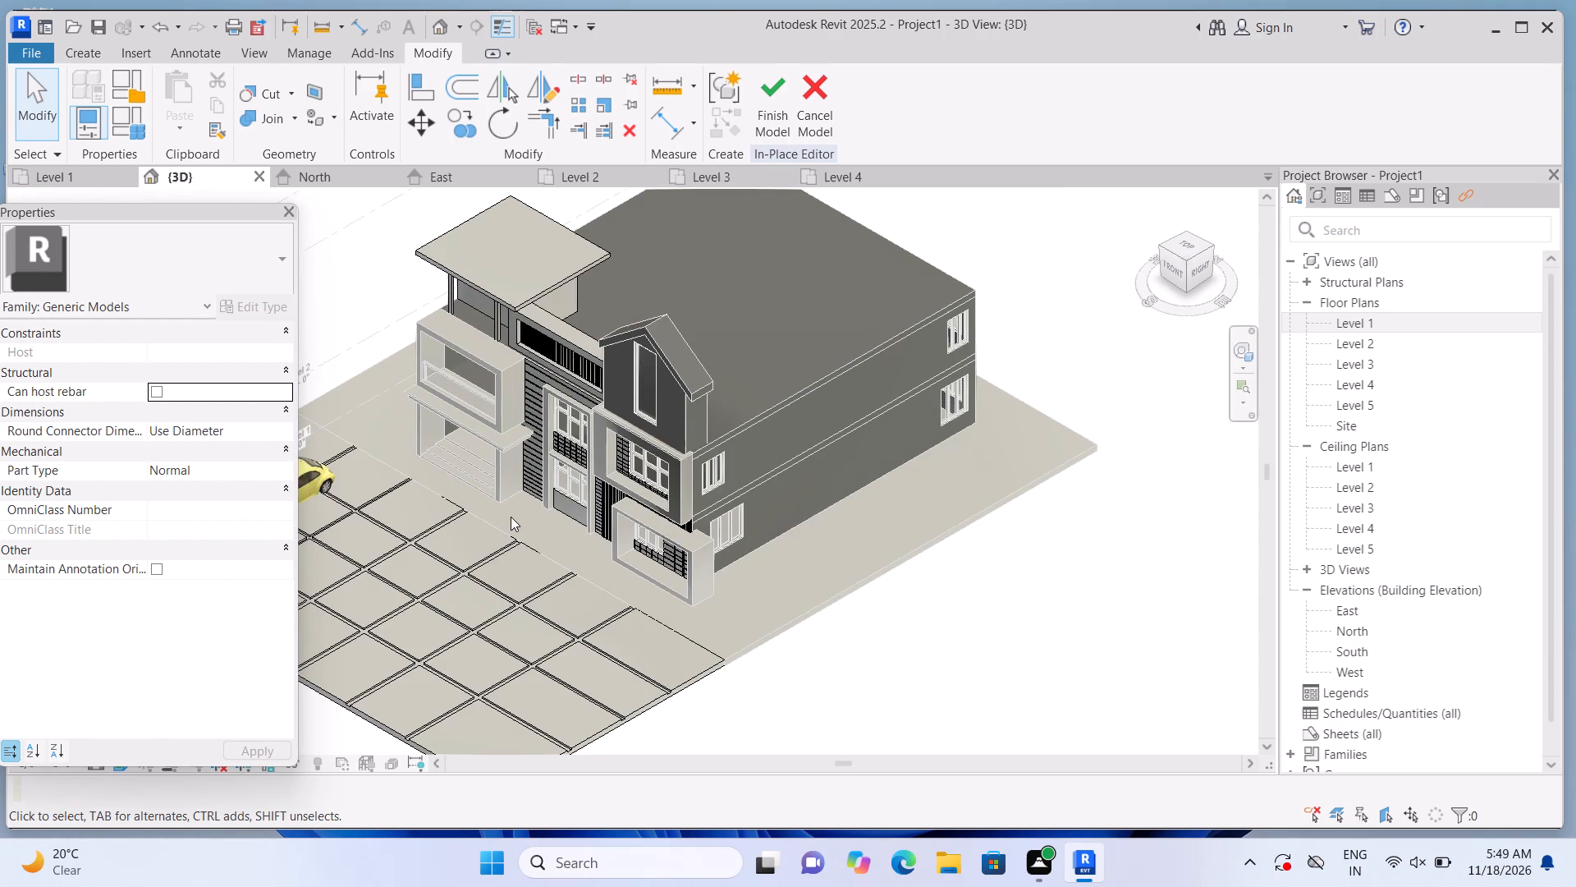
{"action": "middle_click_drag", "start_coordinate": [539, 515], "coordinate": [547, 522]}
{"action": "middle_click_drag", "start_coordinate": [547, 523], "coordinate": [569, 538]}
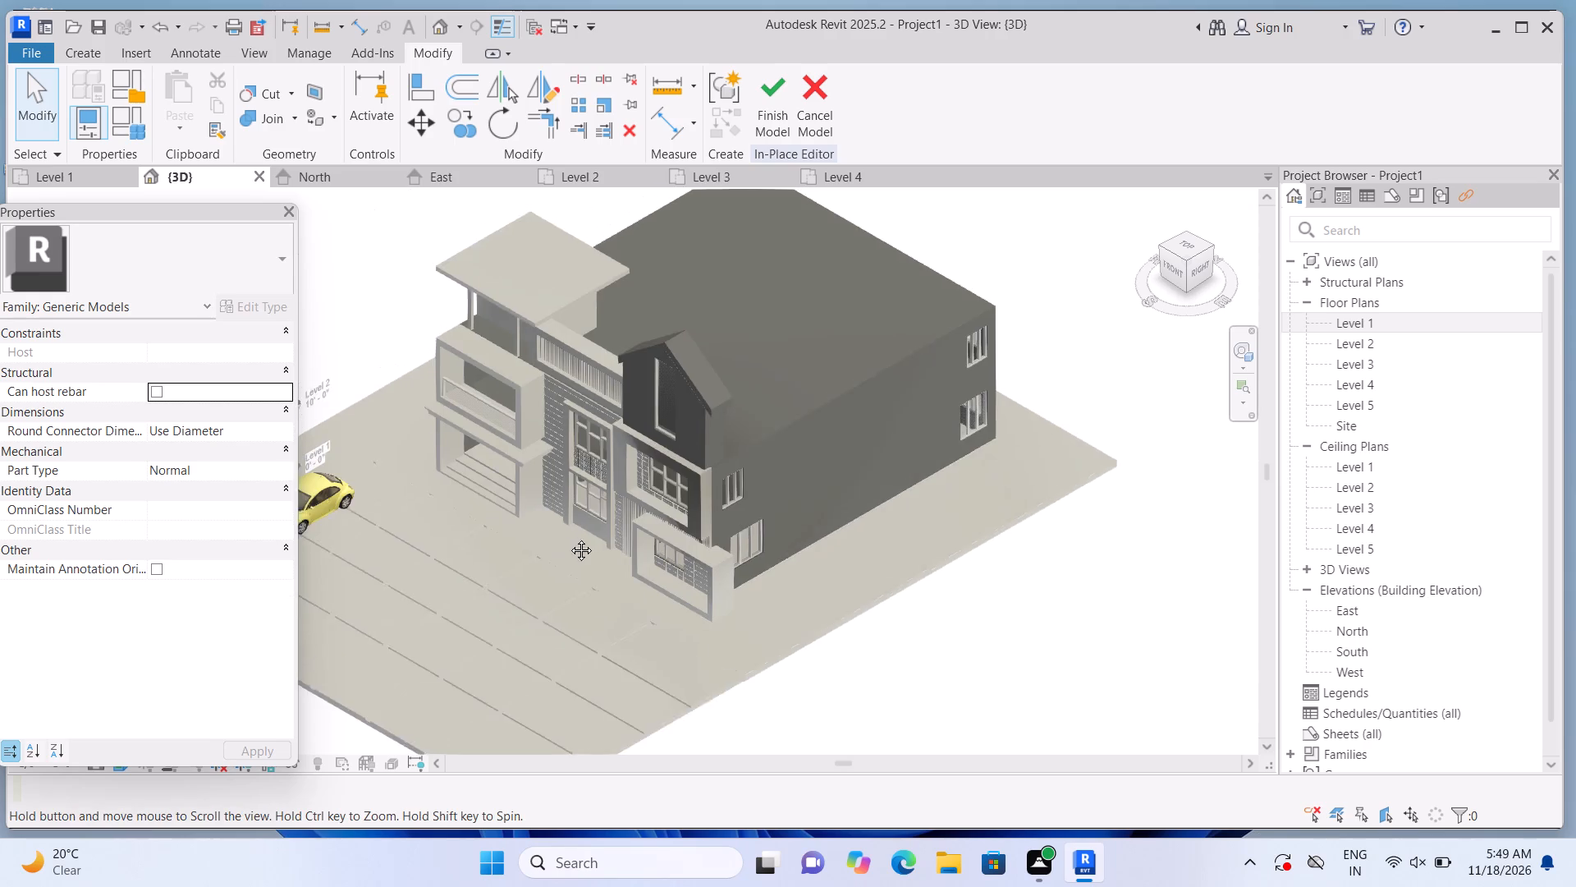
{"action": "middle_click_drag", "start_coordinate": [569, 538], "coordinate": [685, 529]}
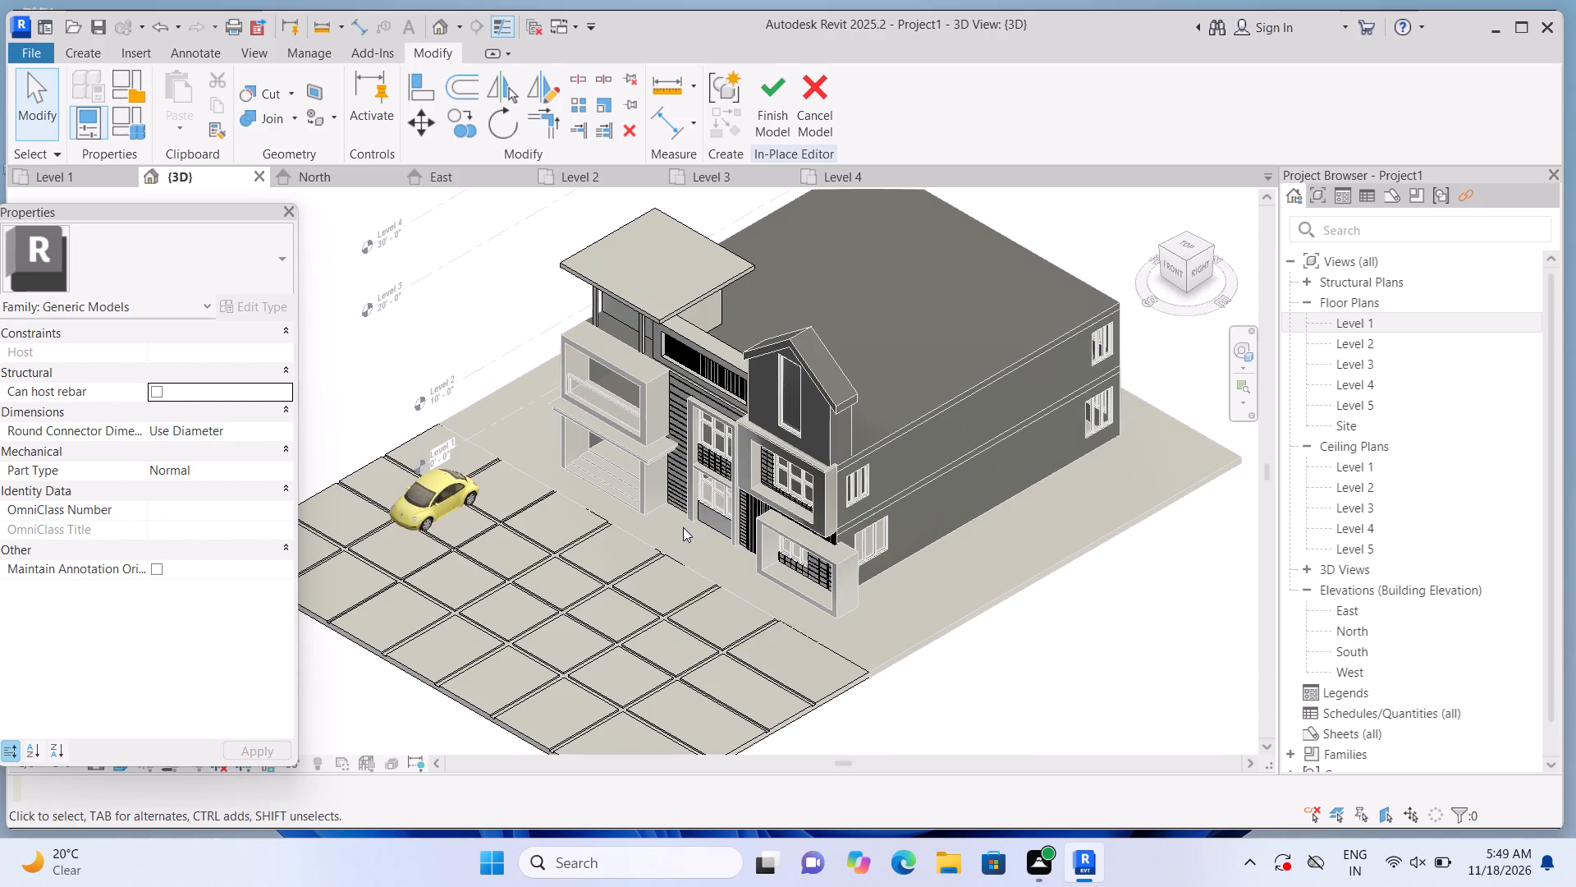
{"action": "scroll", "coordinate": [821, 531], "scroll_direction": "up", "scroll_amount": 1}
{"action": "scroll", "coordinate": [821, 531], "scroll_direction": "down", "scroll_amount": 1}
{"action": "left_click", "coordinate": [781, 135]}
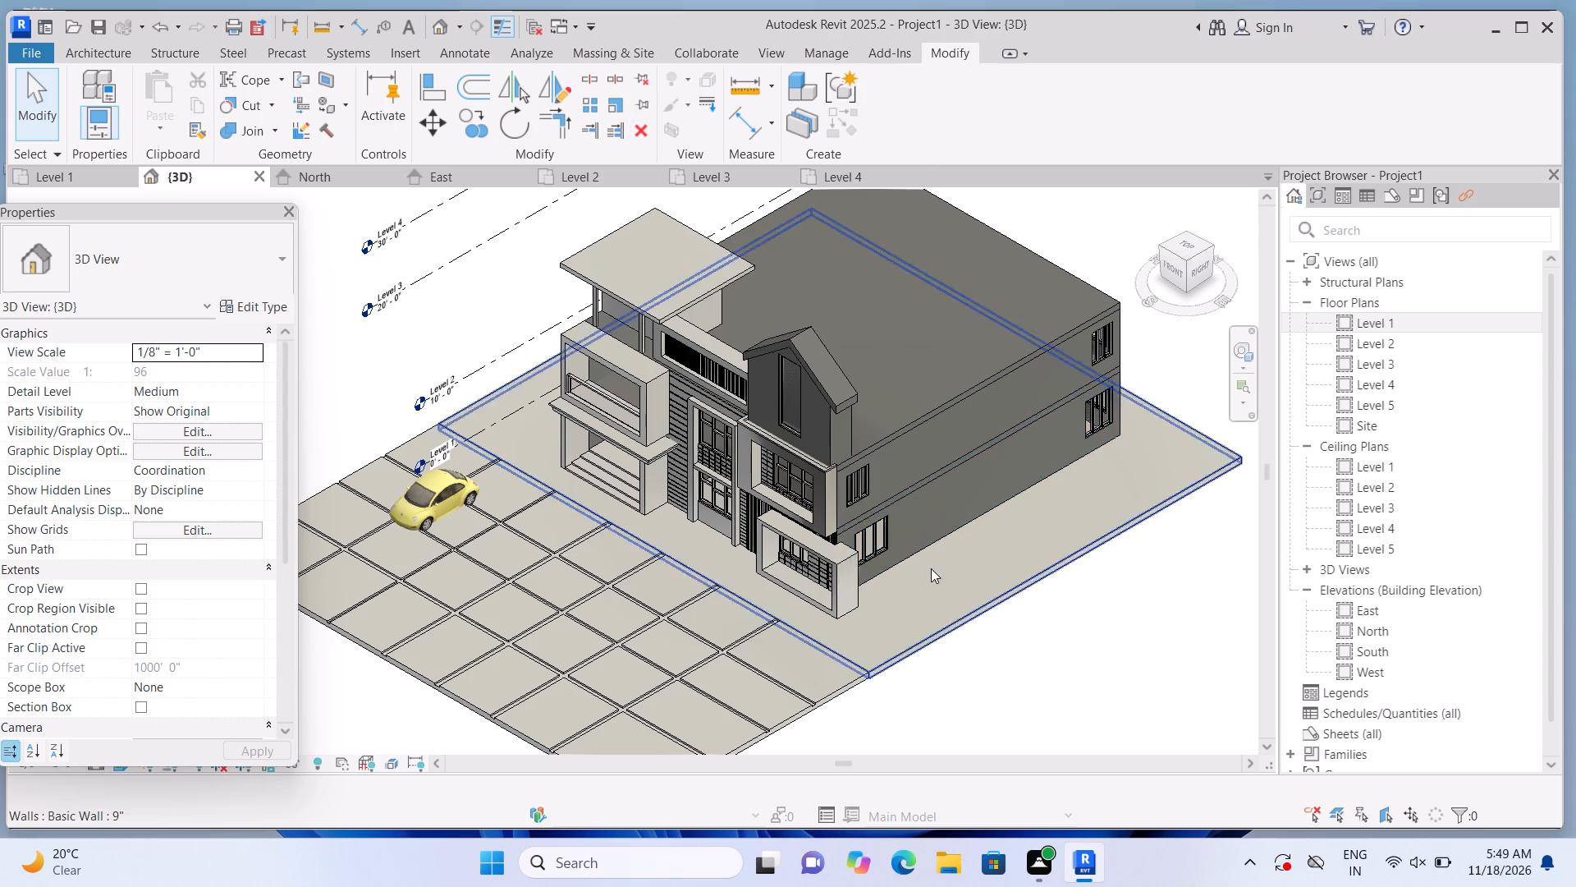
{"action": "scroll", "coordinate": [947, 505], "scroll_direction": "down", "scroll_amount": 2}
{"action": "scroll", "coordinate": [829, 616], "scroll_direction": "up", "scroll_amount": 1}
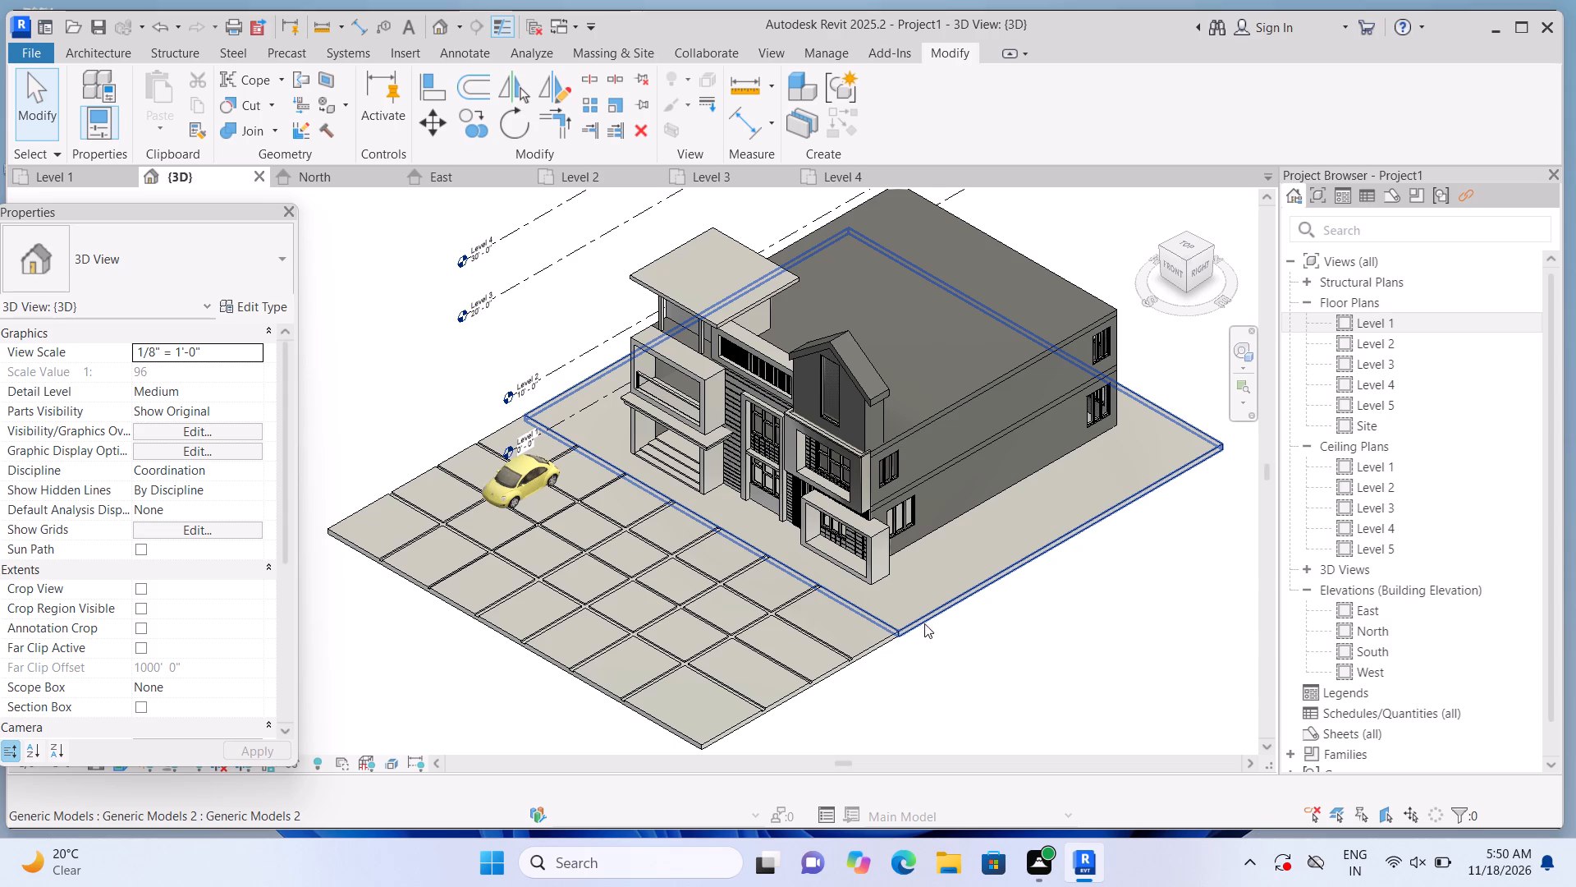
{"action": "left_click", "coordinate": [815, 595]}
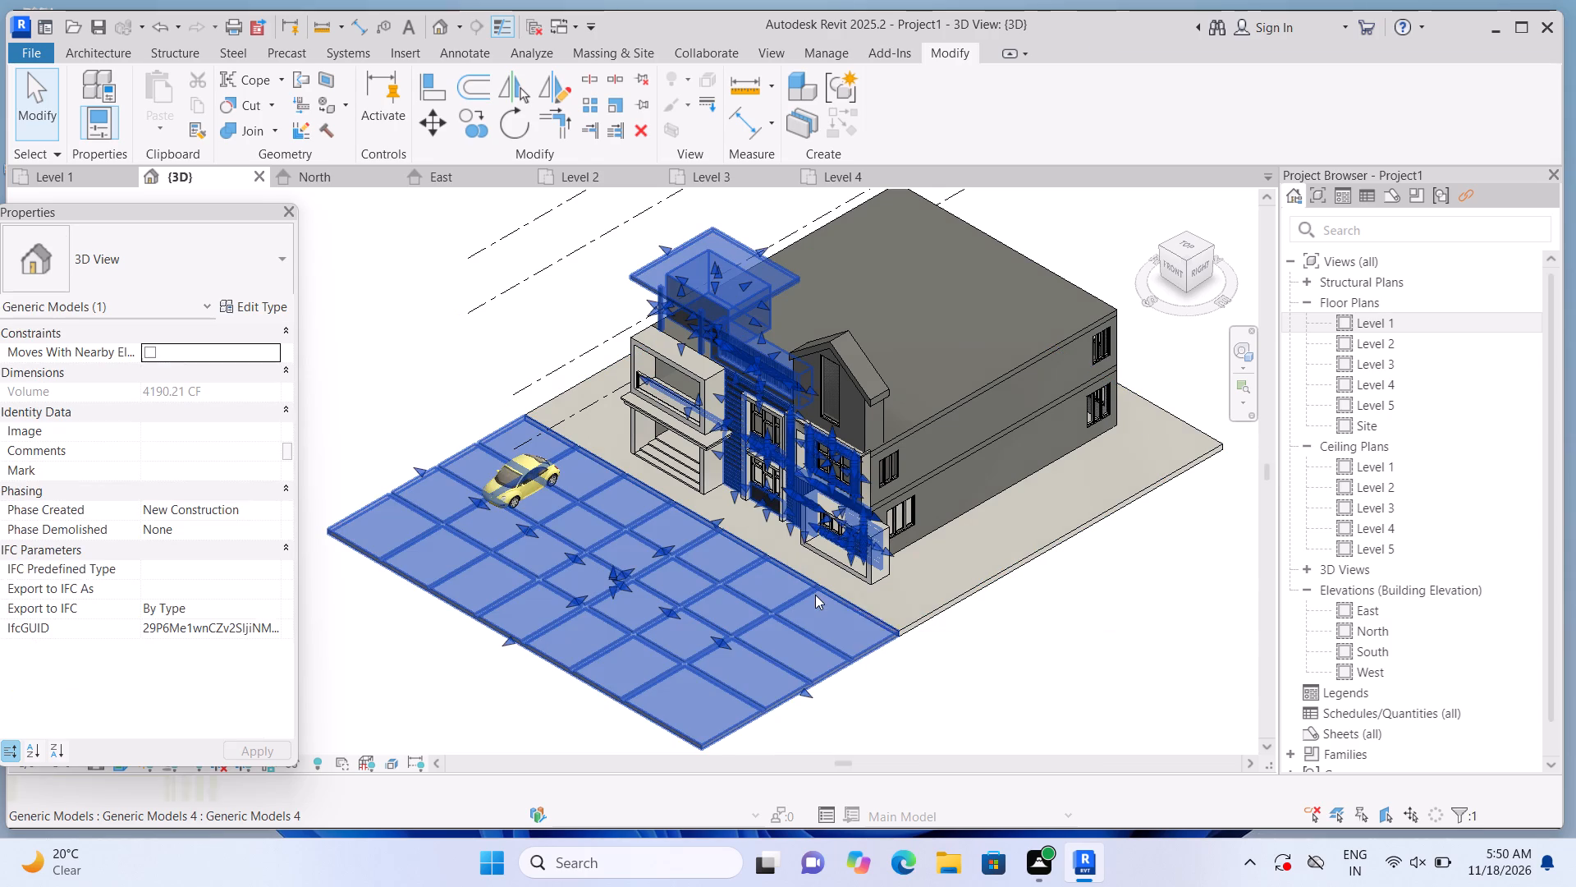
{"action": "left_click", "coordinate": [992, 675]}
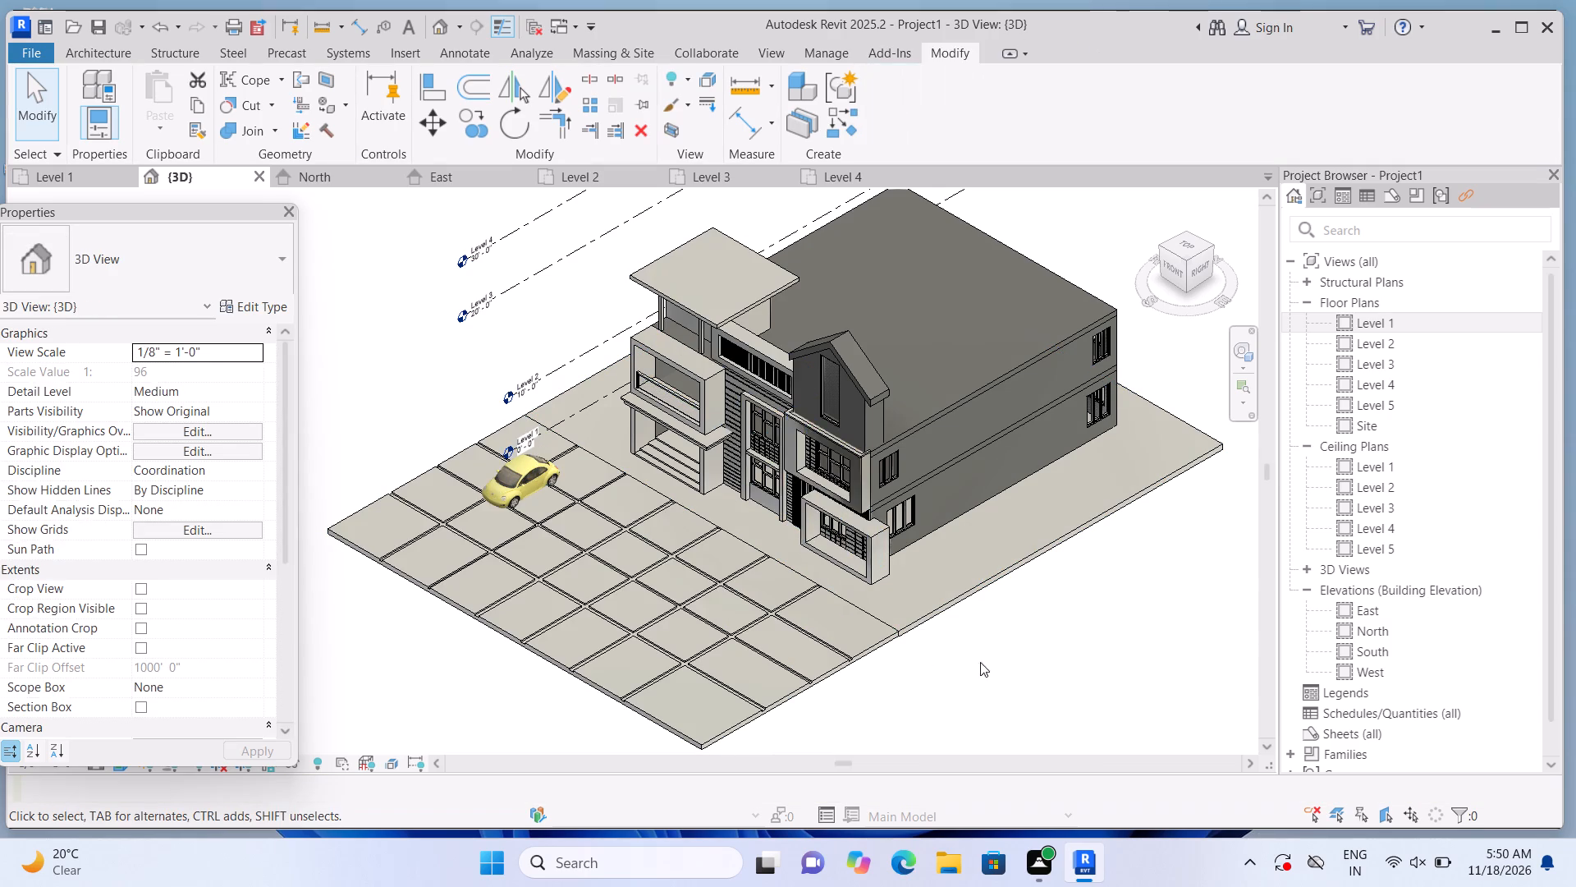
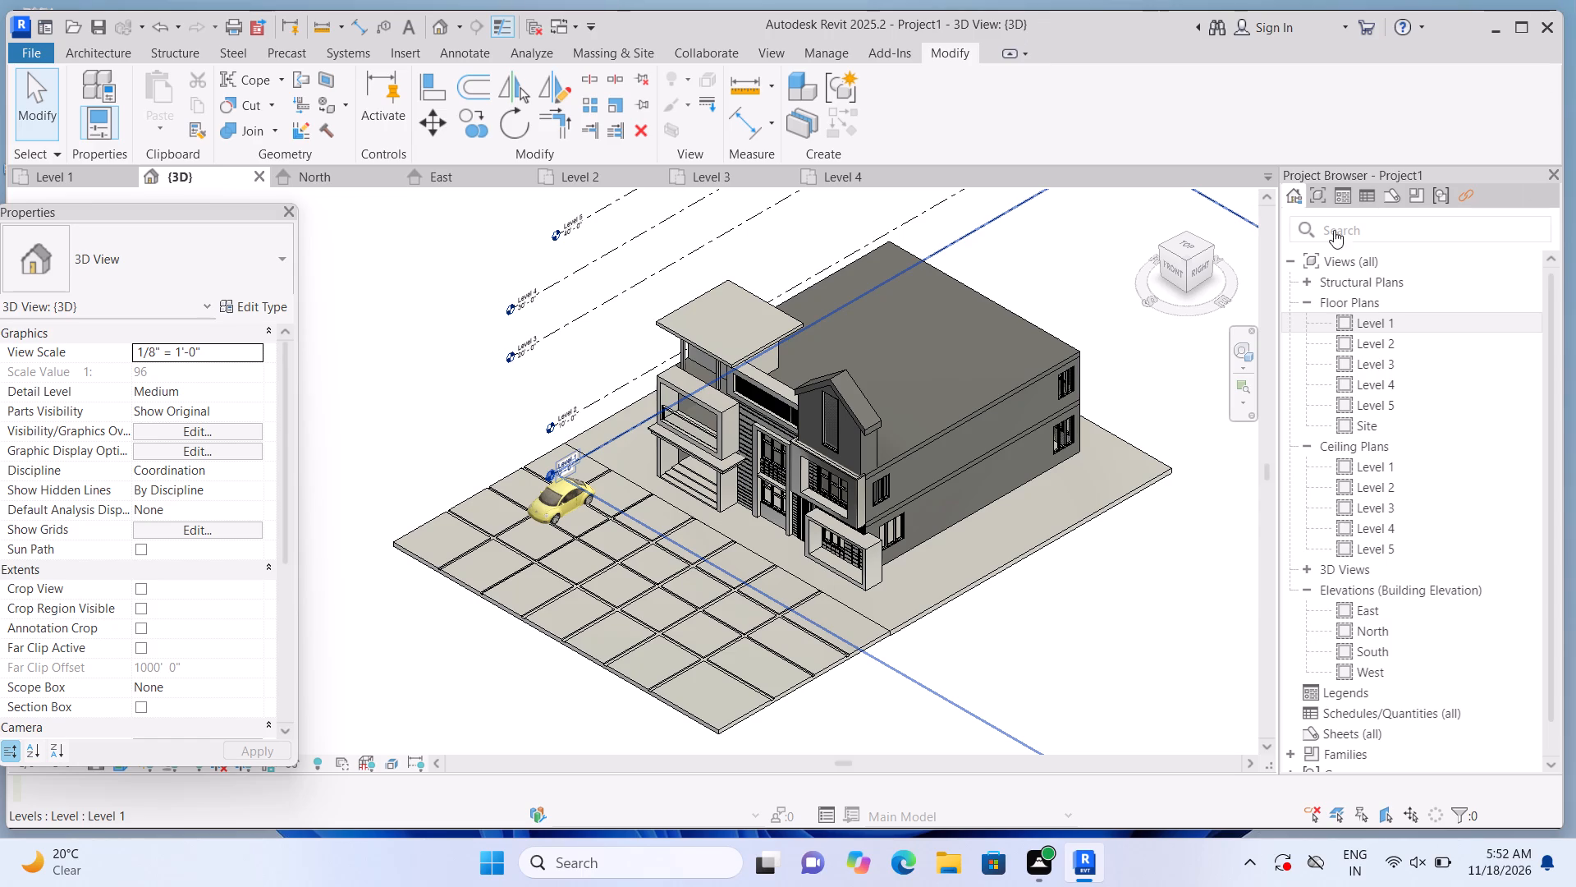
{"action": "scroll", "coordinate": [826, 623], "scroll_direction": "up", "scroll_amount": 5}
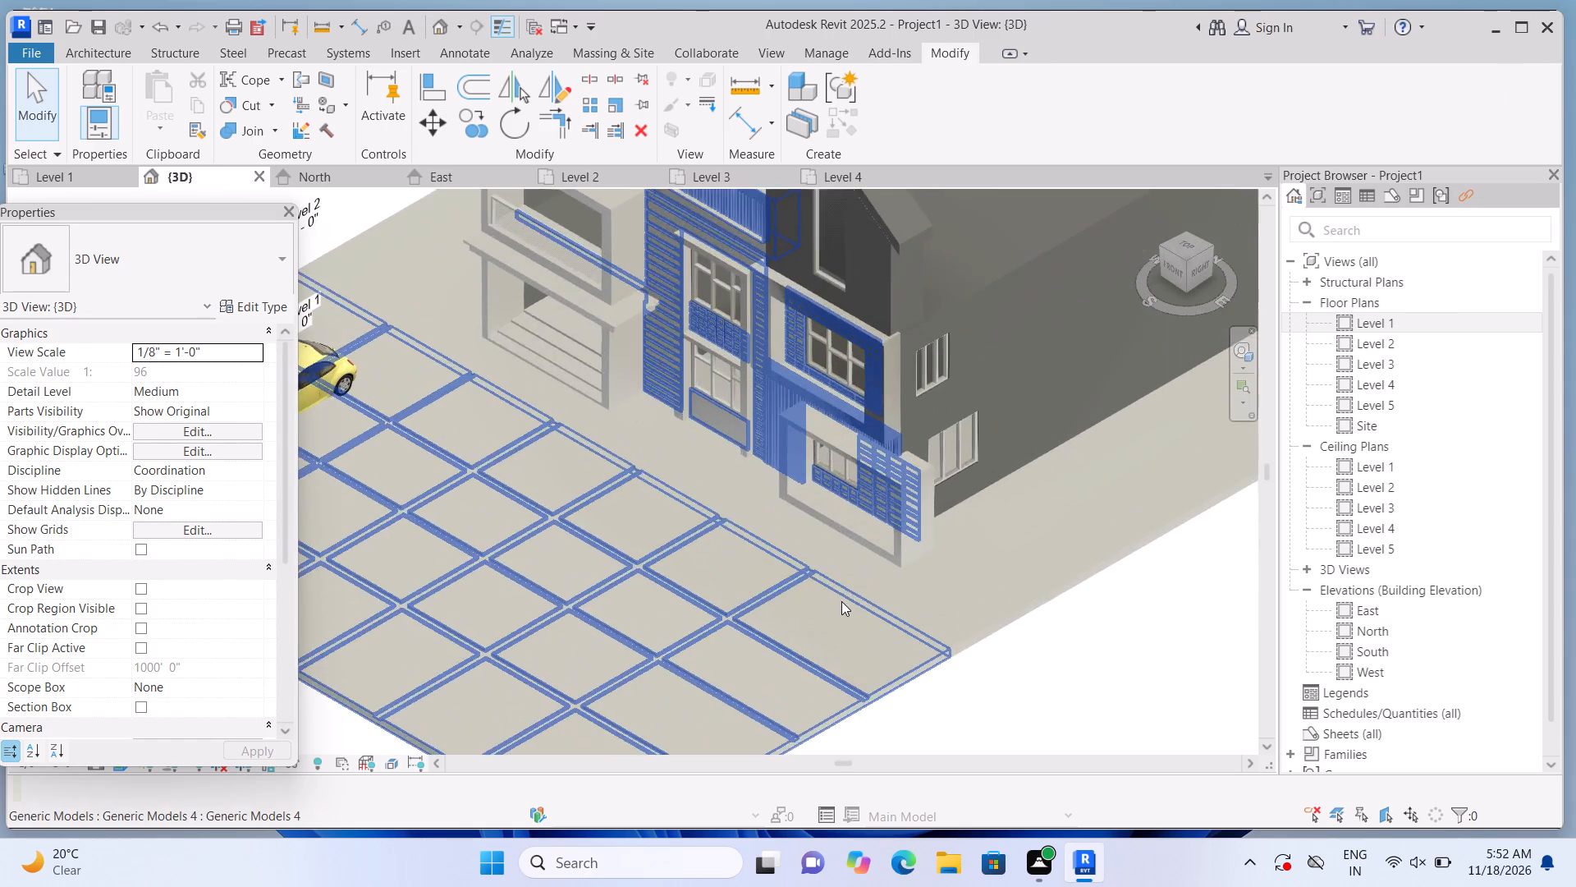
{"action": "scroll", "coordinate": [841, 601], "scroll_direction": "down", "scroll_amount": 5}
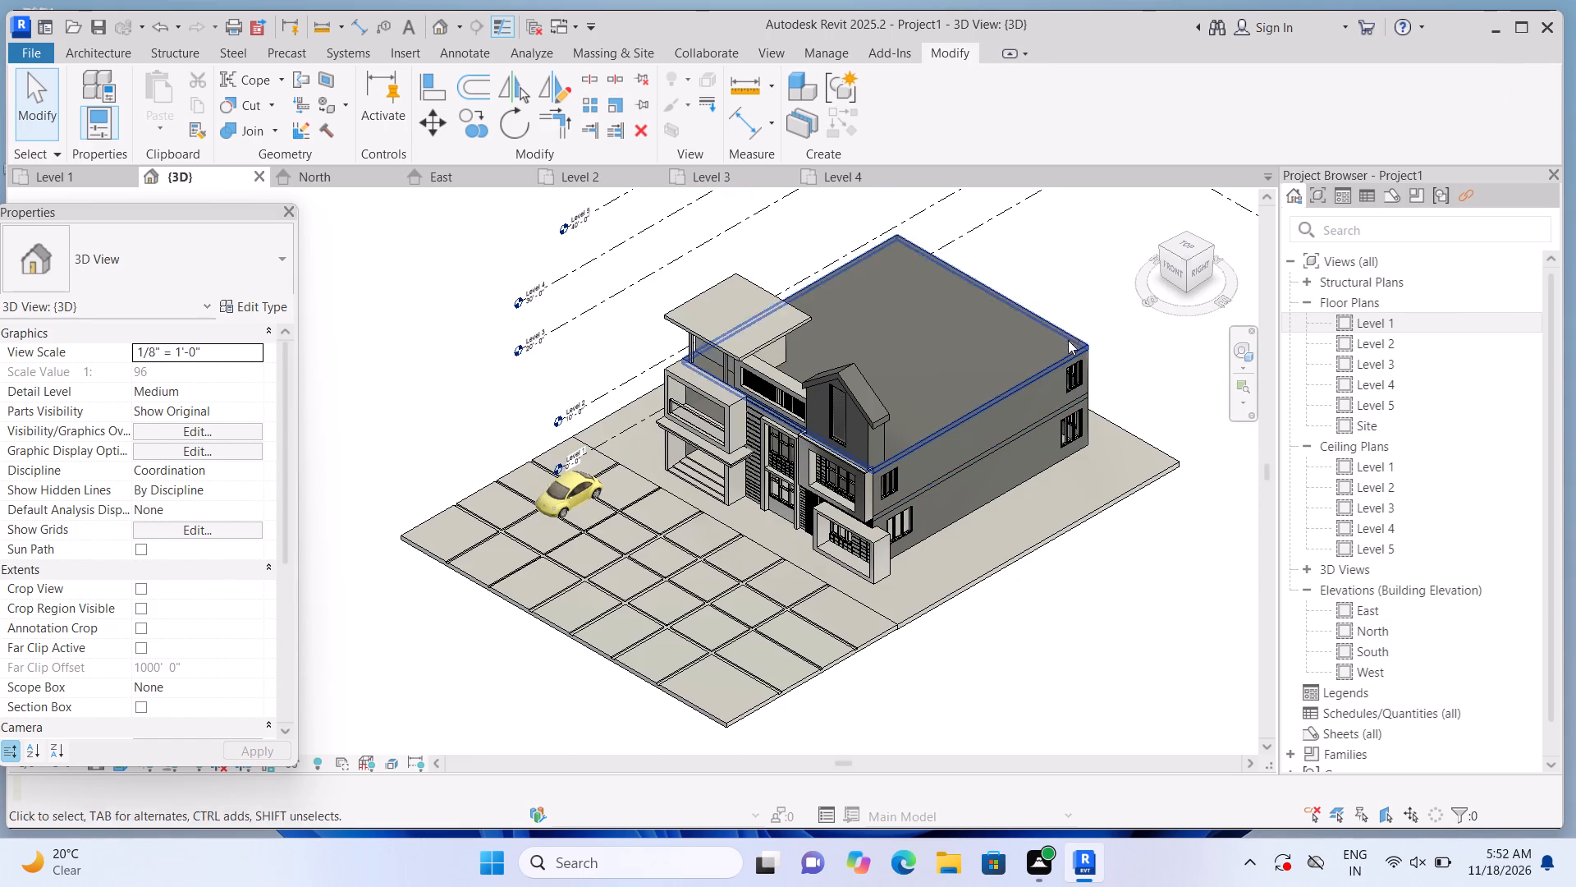
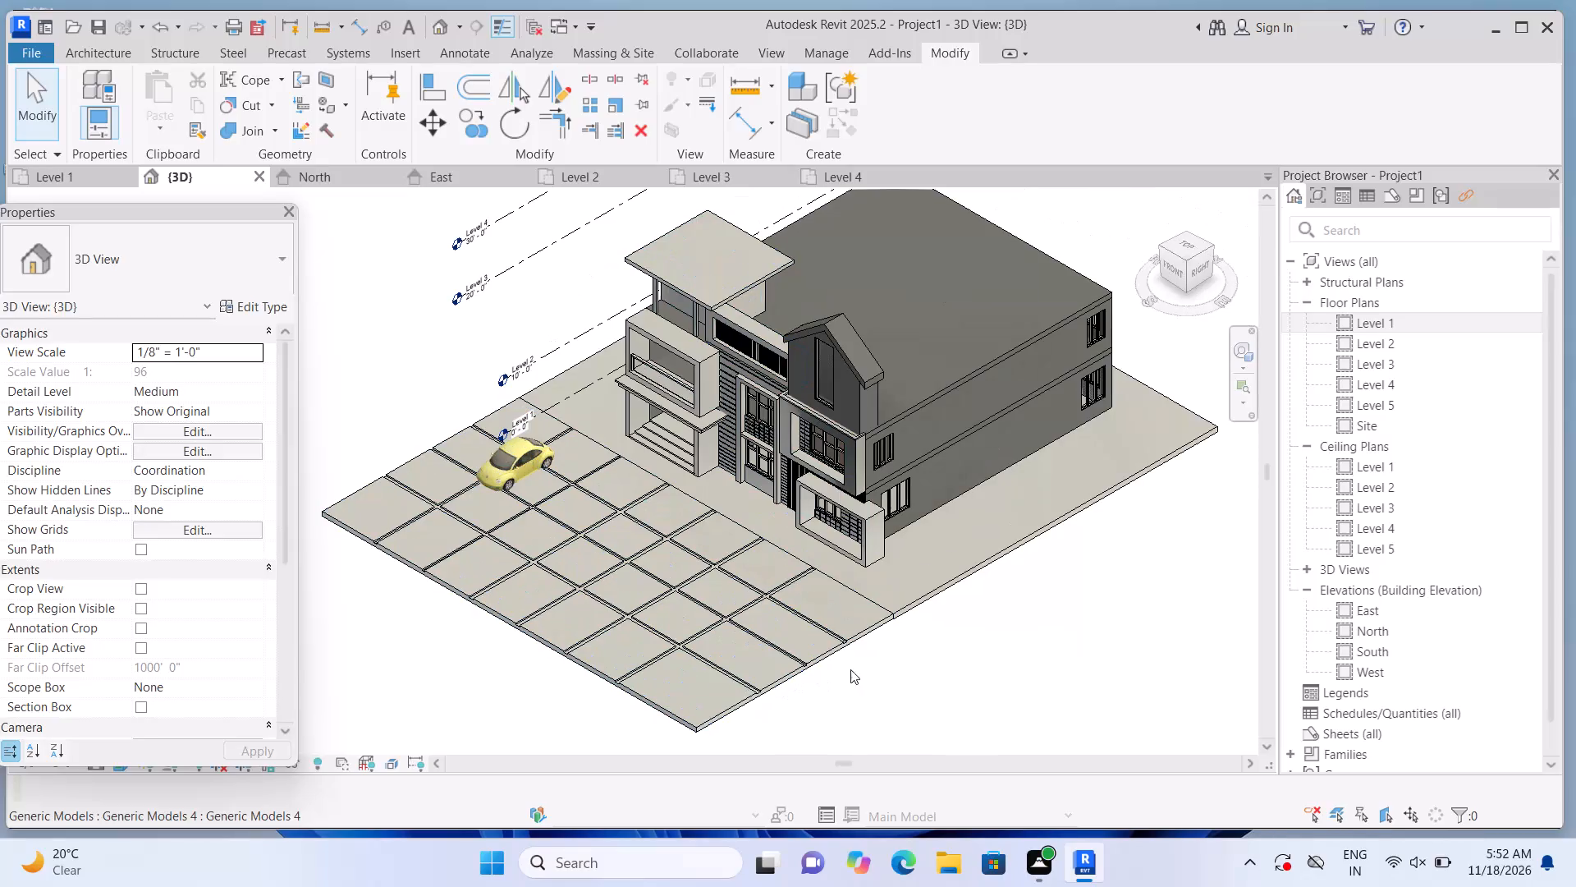
Open the generic model containing the facade details and paved forecourt for in-place editing.
{"action": "scroll", "coordinate": [944, 632], "scroll_direction": "up", "scroll_amount": 1}
{"action": "scroll", "coordinate": [944, 627], "scroll_direction": "down", "scroll_amount": 2}
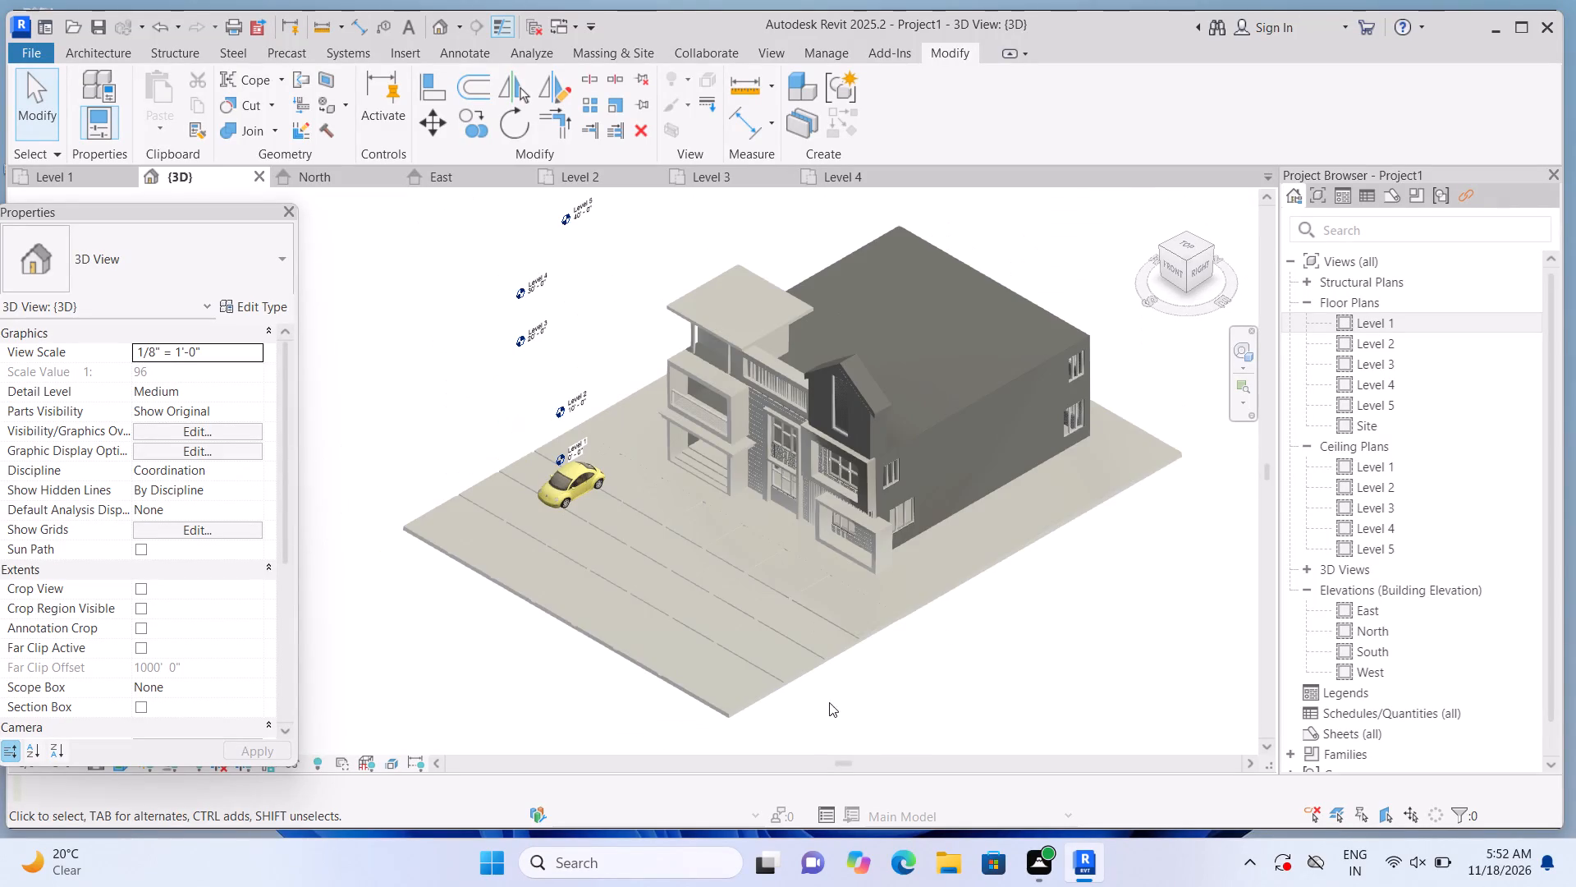
{"action": "left_click", "coordinate": [742, 632]}
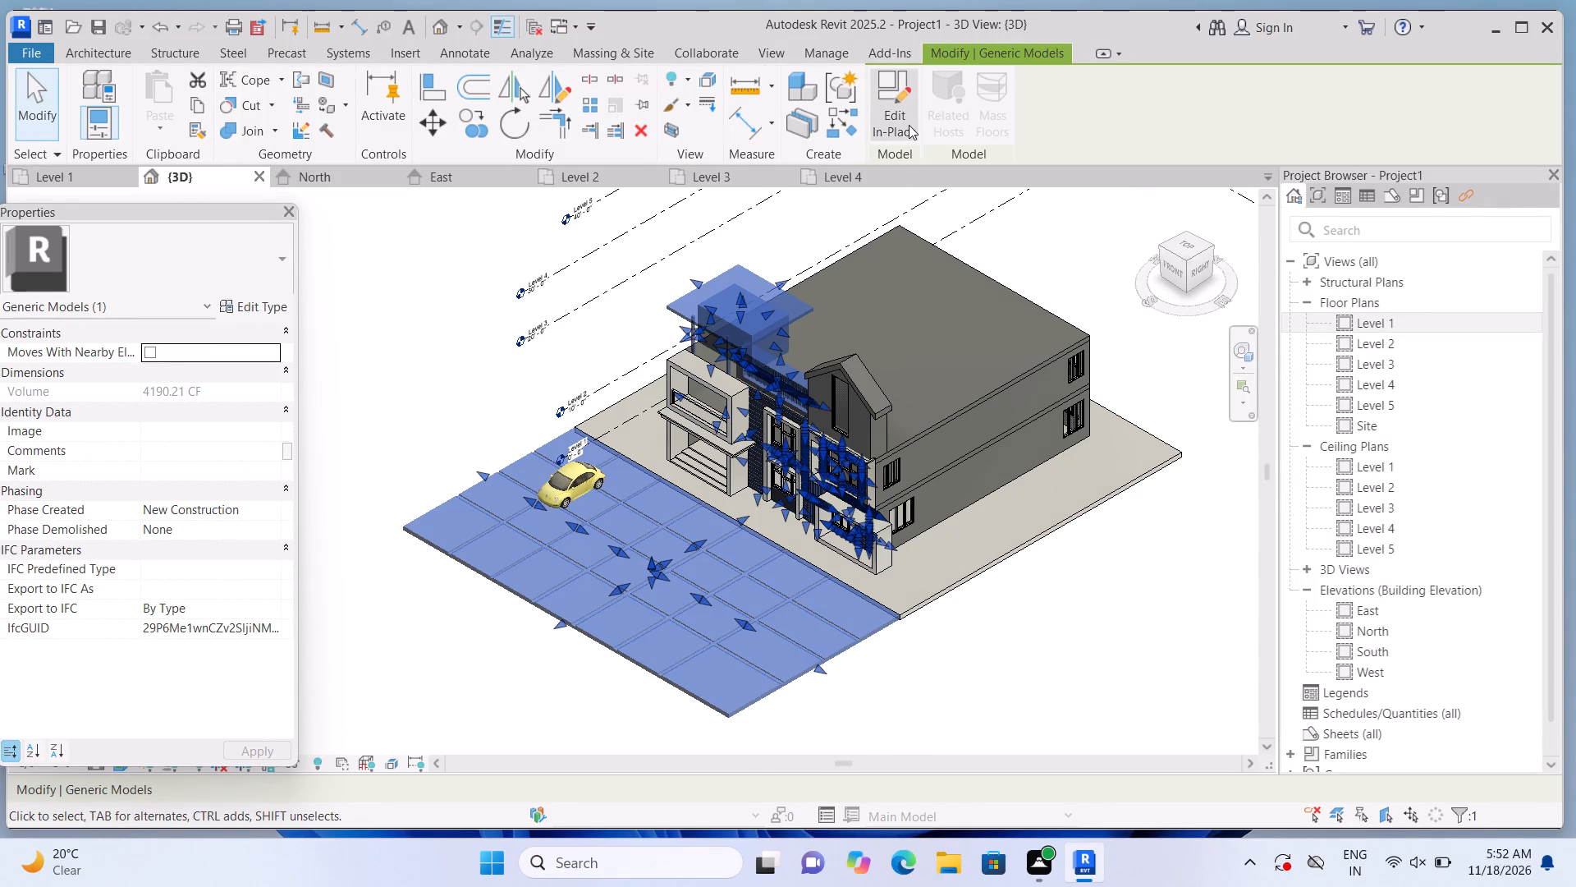
{"action": "left_click", "coordinate": [908, 125]}
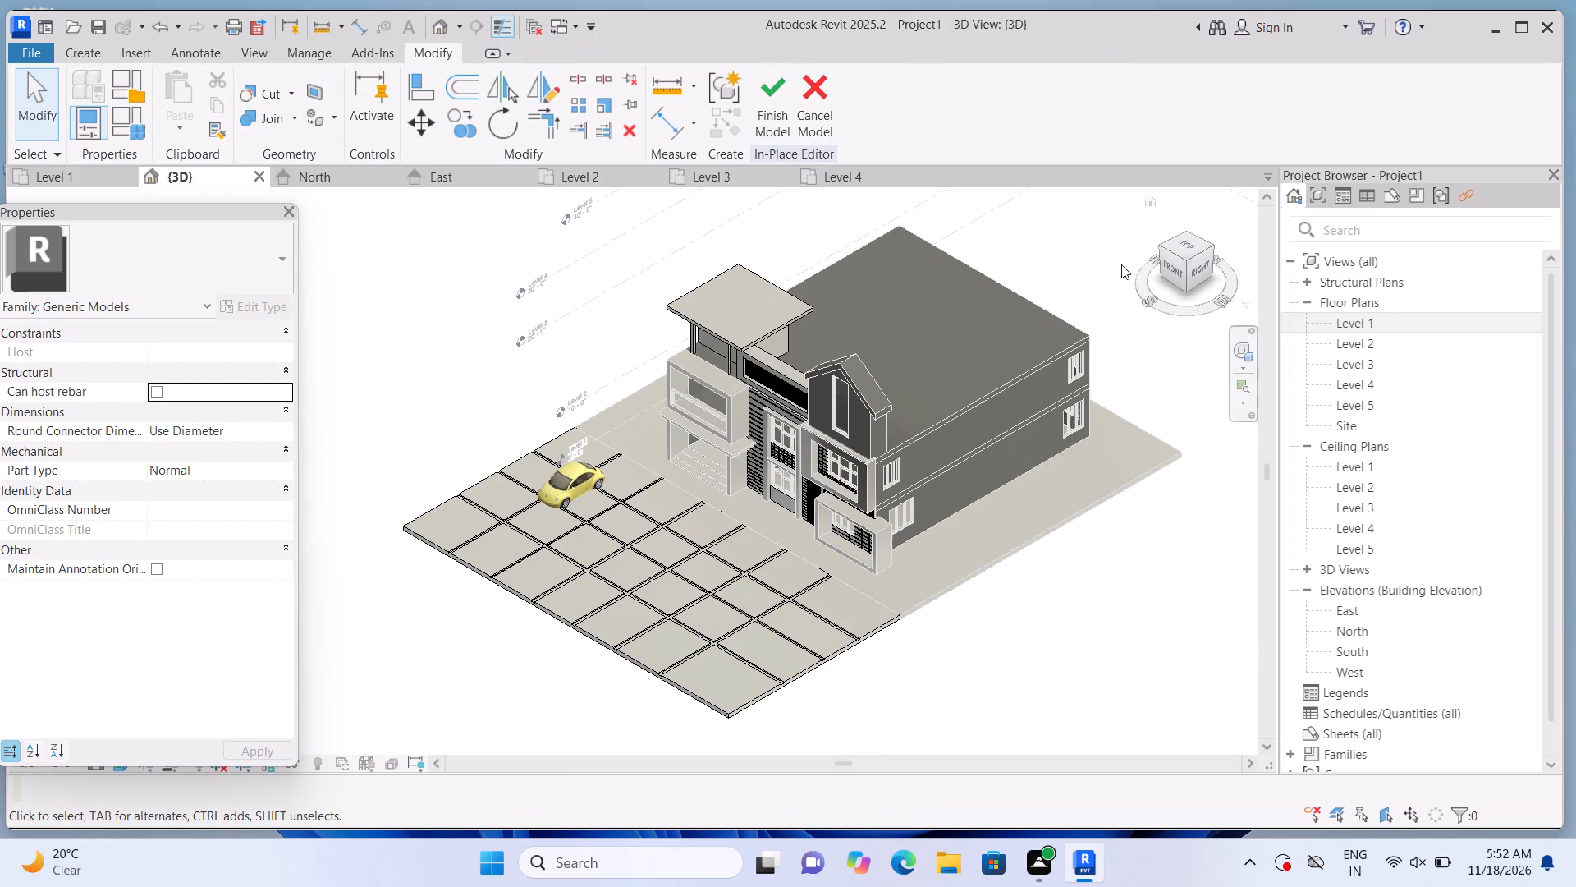
Examine the in-place model's front facade, including its slats, window grilles and forecourt edge, and finish the model.
{"action": "left_click", "coordinate": [1178, 271]}
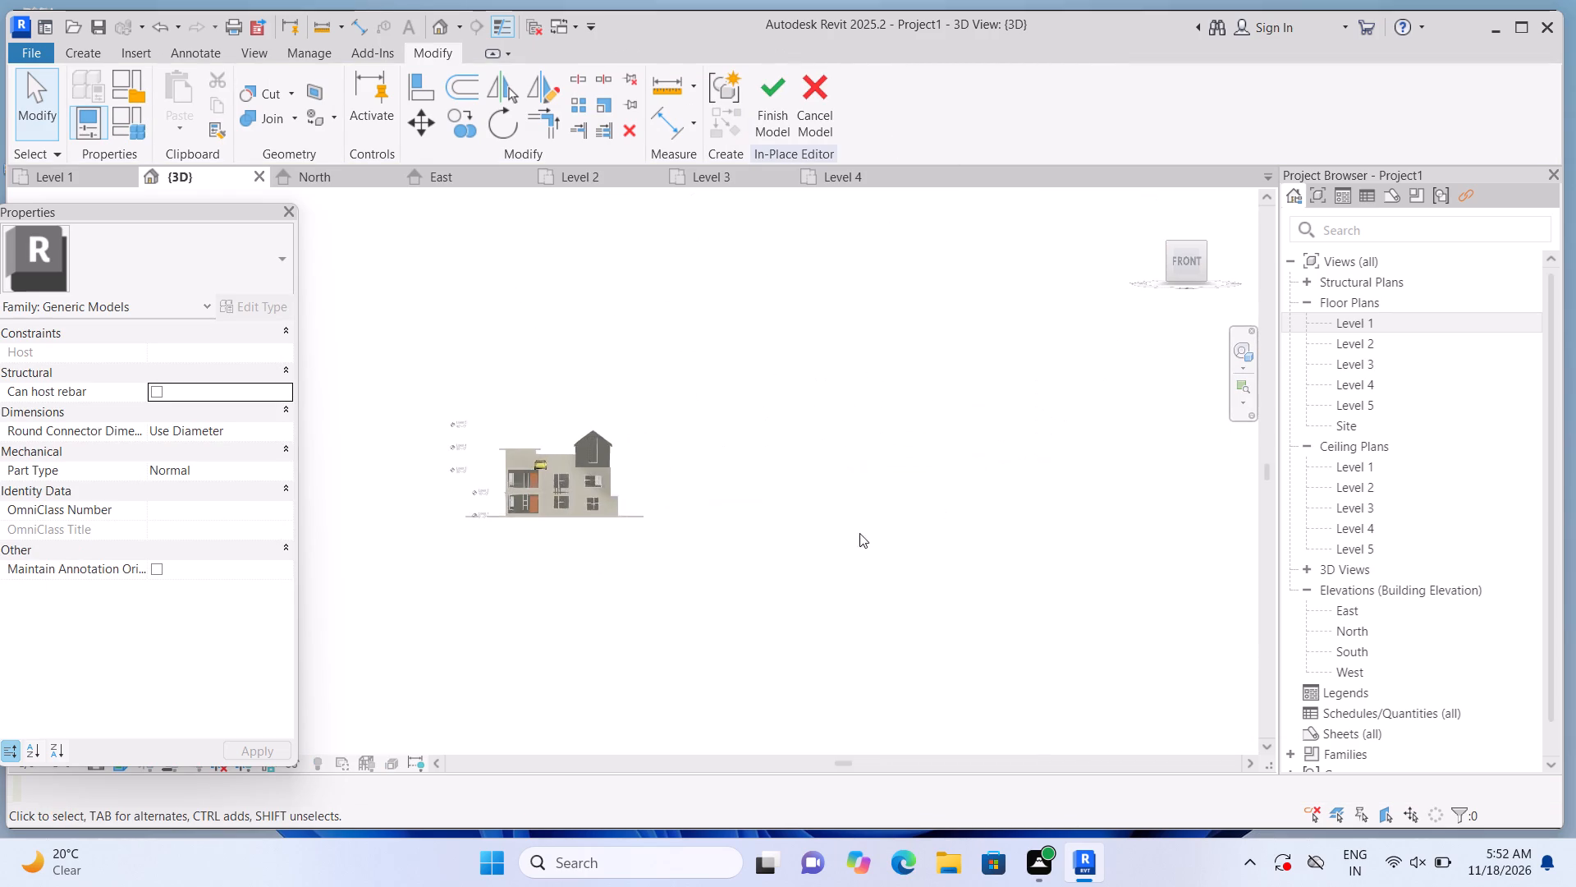
{"action": "scroll", "coordinate": [499, 512], "scroll_direction": "up", "scroll_amount": 11}
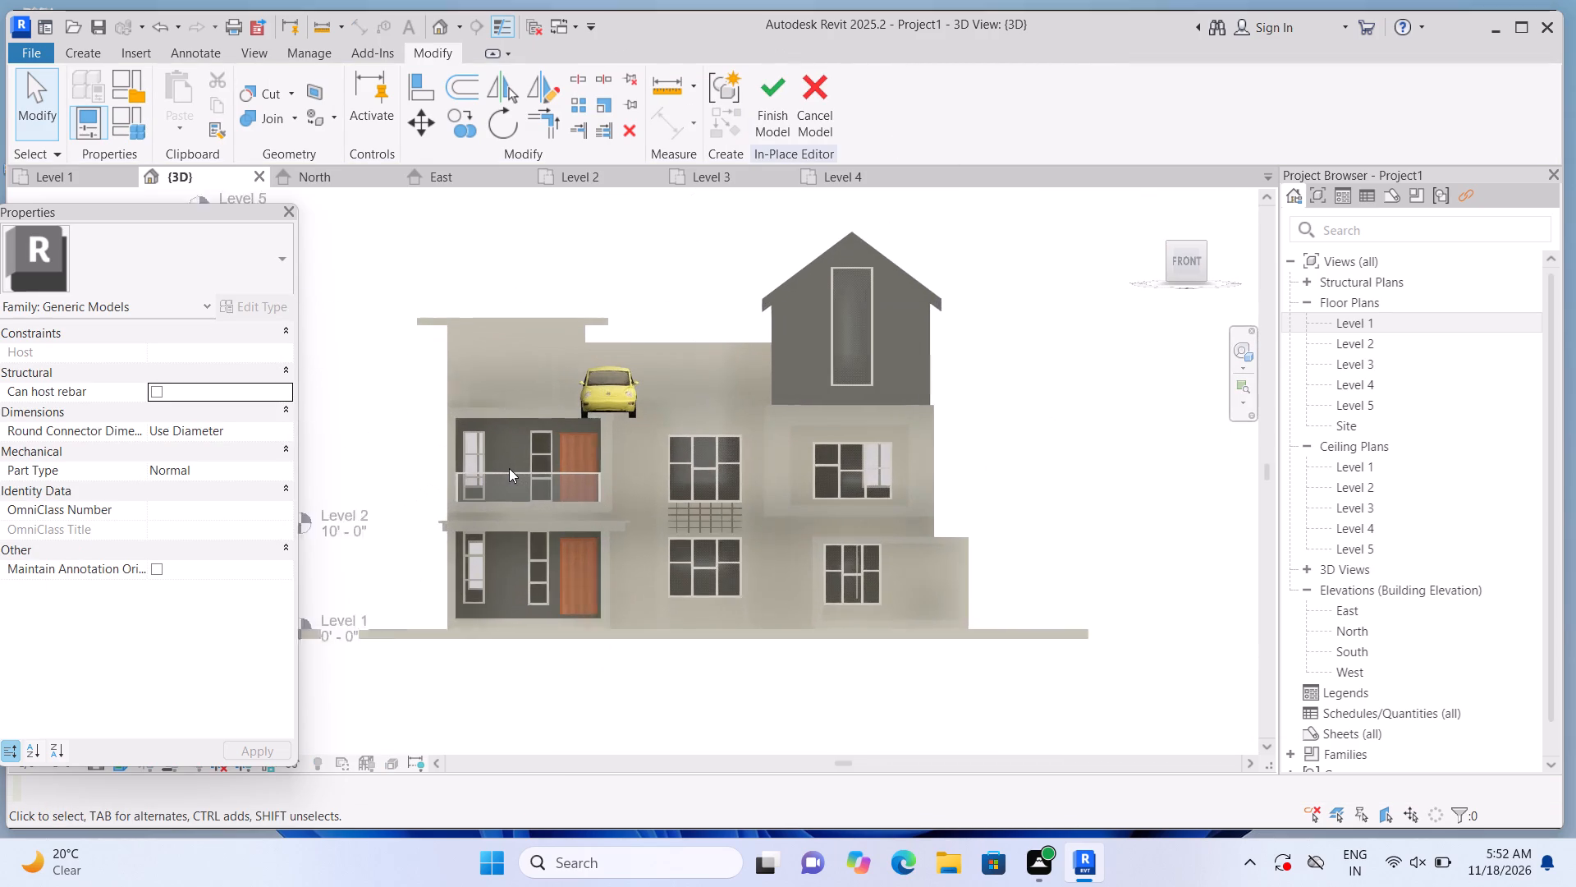
{"action": "scroll", "coordinate": [509, 468], "scroll_direction": "up", "scroll_amount": 1}
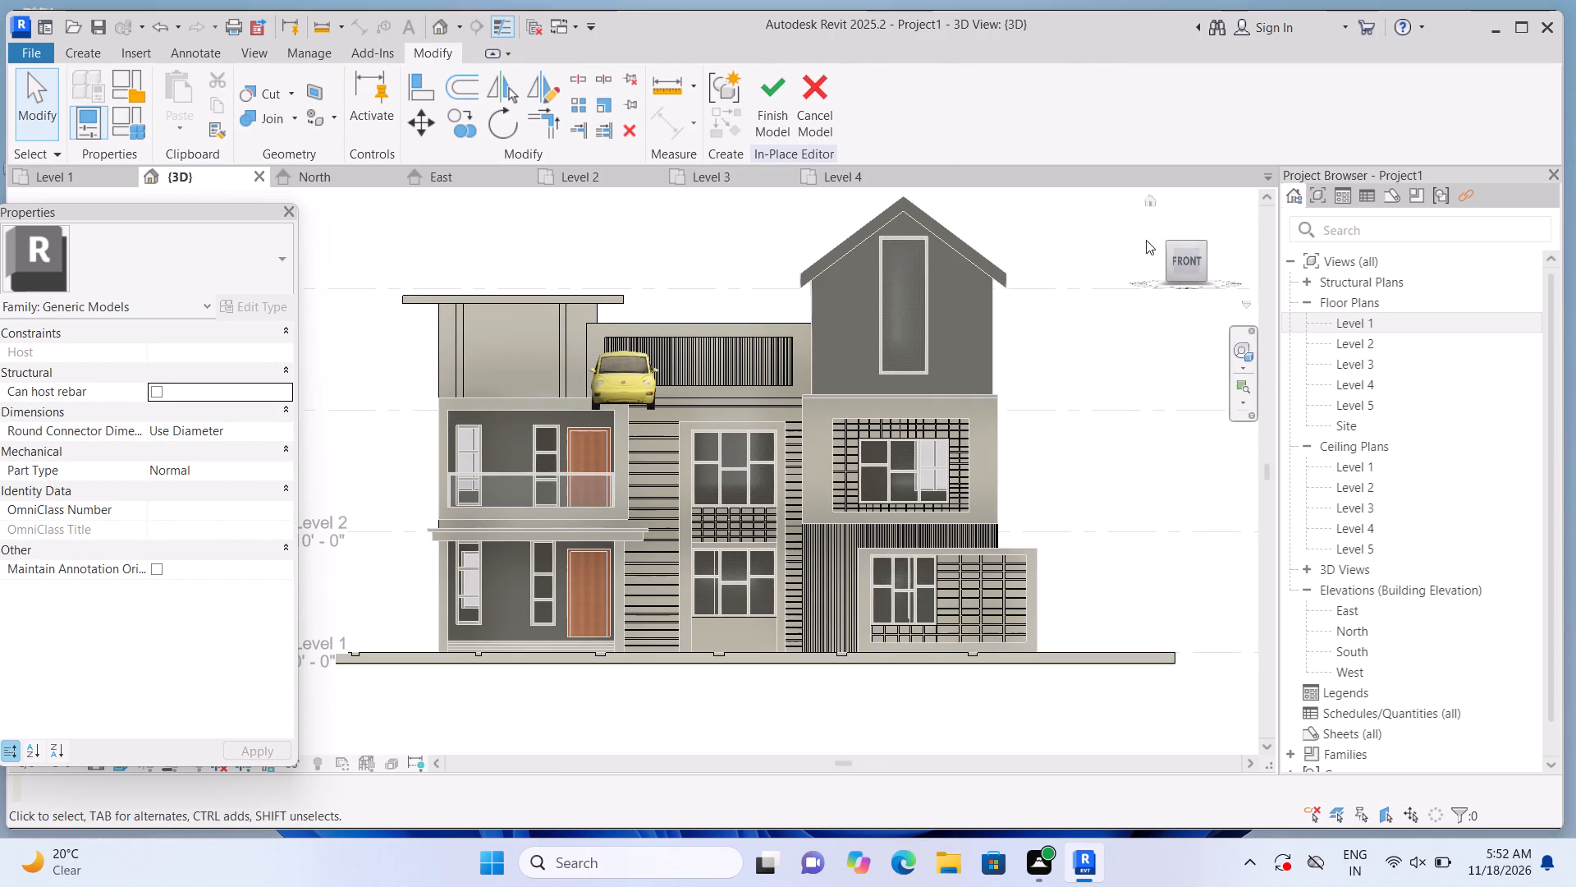
{"action": "left_click", "coordinate": [1152, 196]}
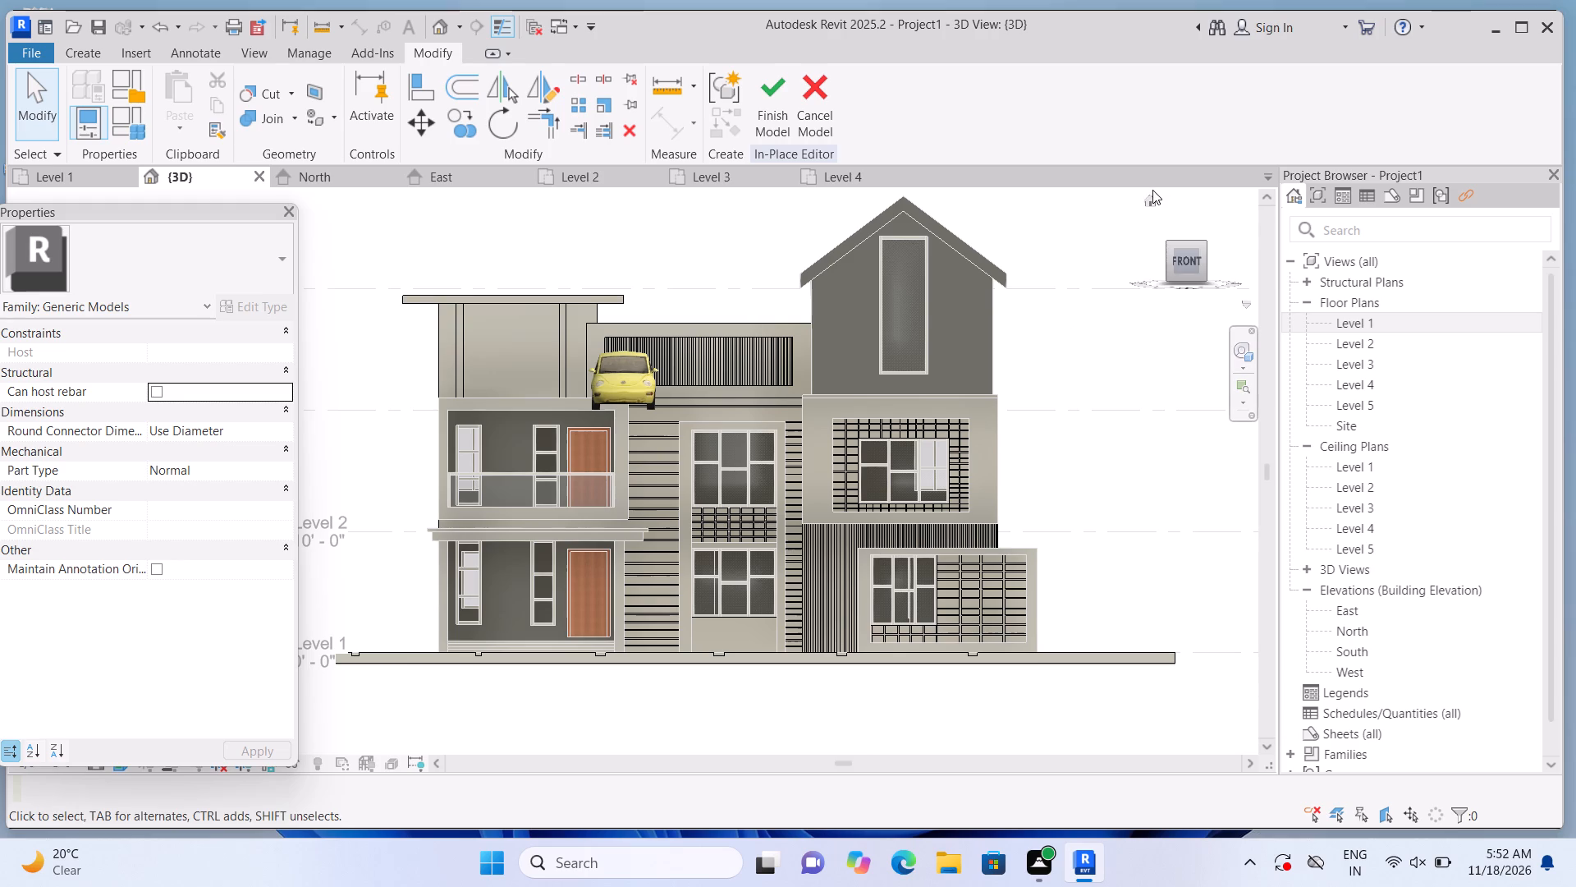
{"action": "left_click", "coordinate": [1149, 197]}
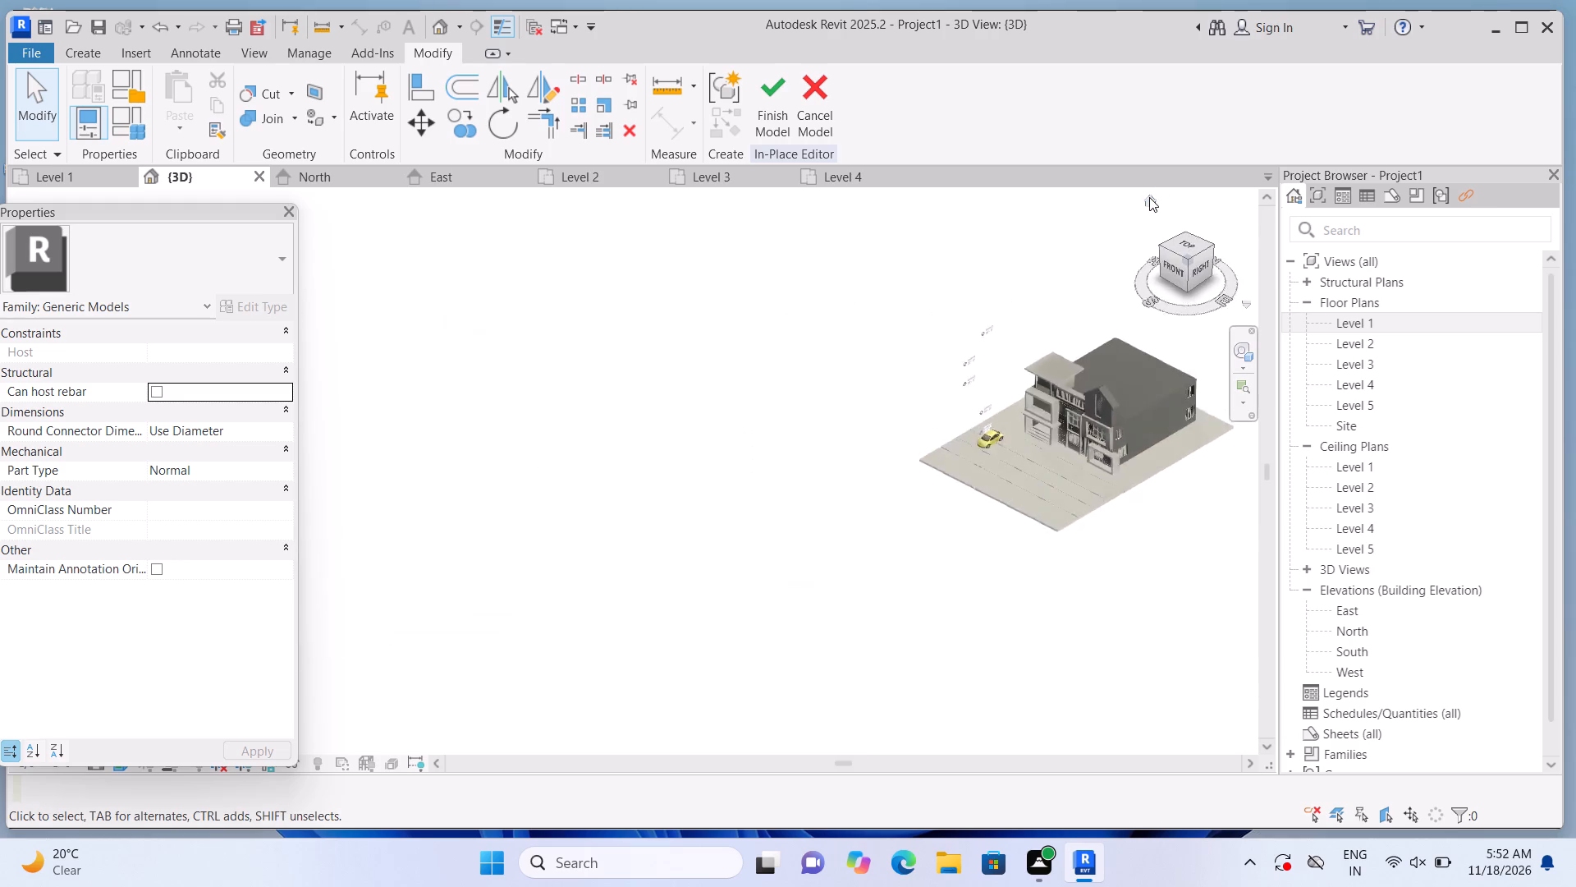
{"action": "scroll", "coordinate": [428, 591], "scroll_direction": "up", "scroll_amount": 5}
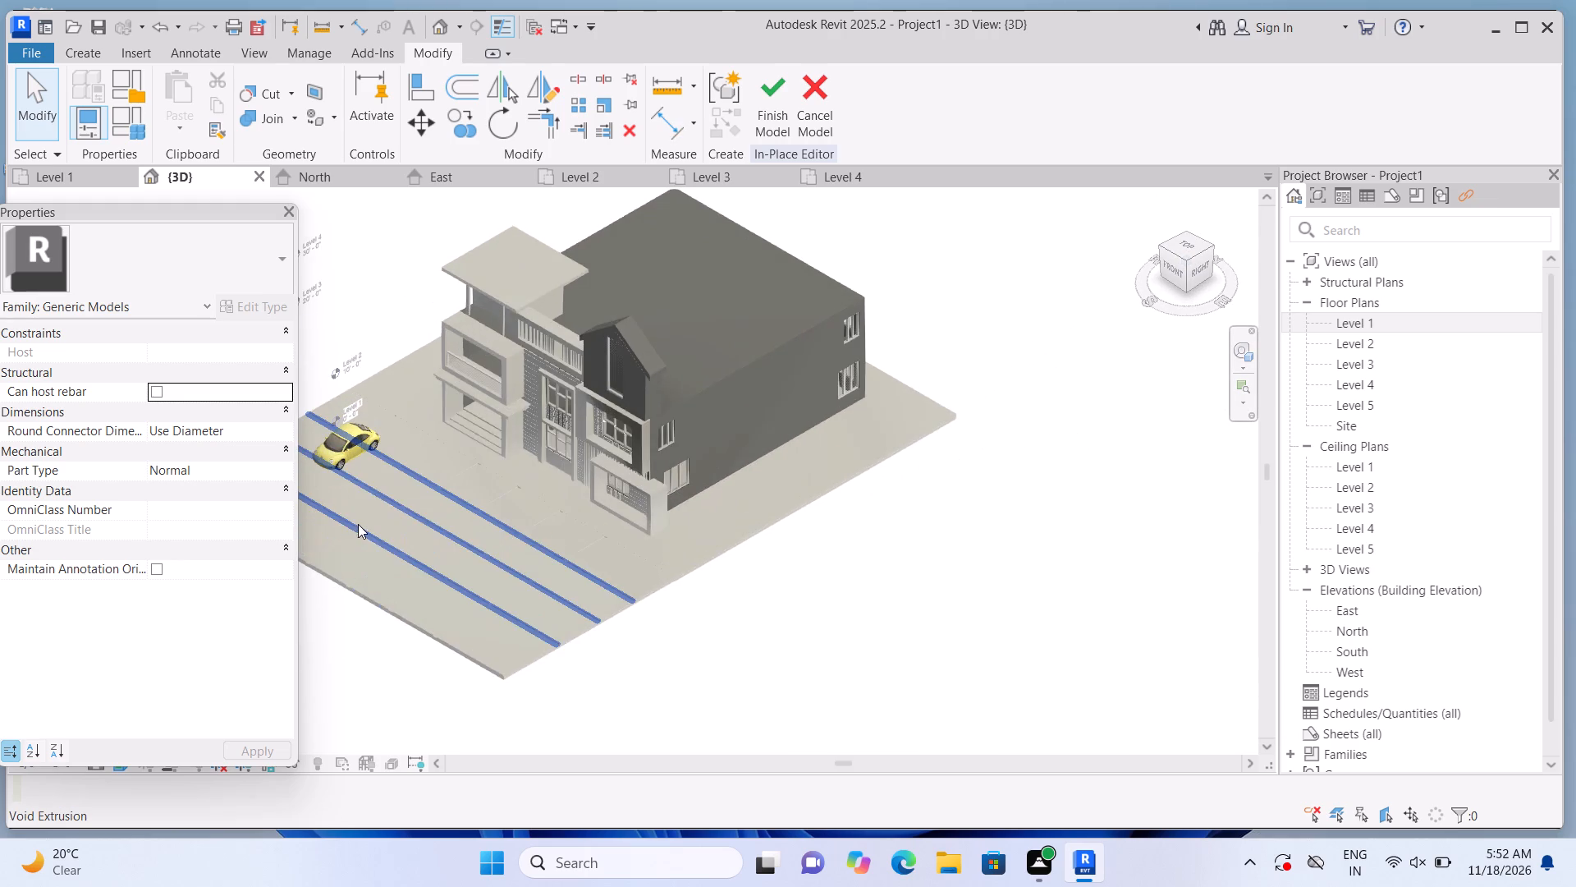
{"action": "left_click", "coordinate": [1167, 265]}
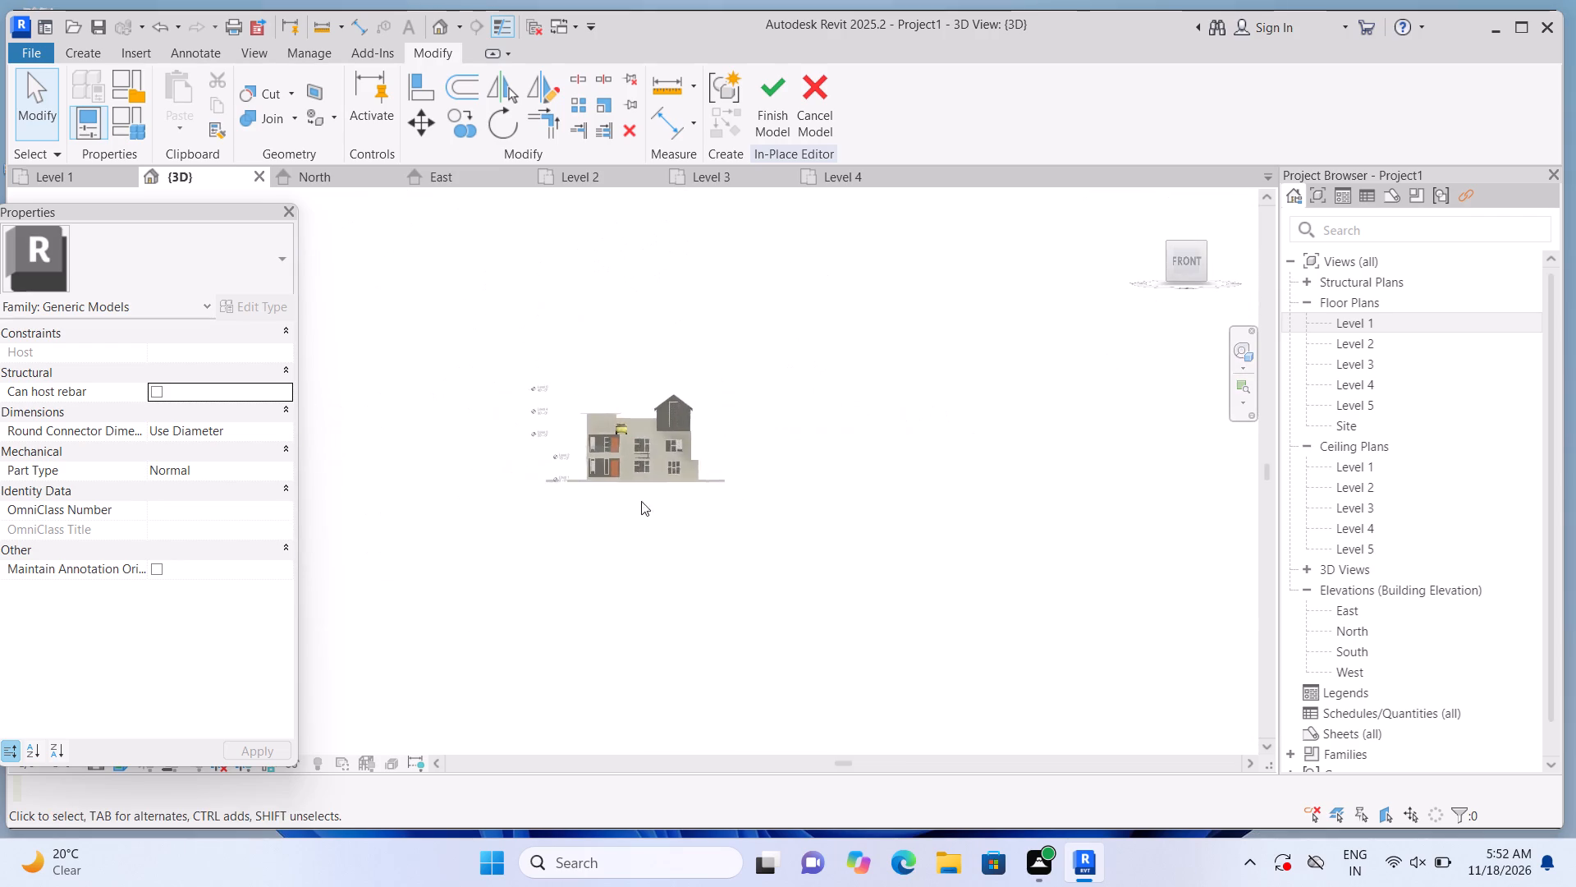
{"action": "scroll", "coordinate": [550, 506], "scroll_direction": "up", "scroll_amount": 10}
{"action": "scroll", "coordinate": [475, 473], "scroll_direction": "up", "scroll_amount": 2}
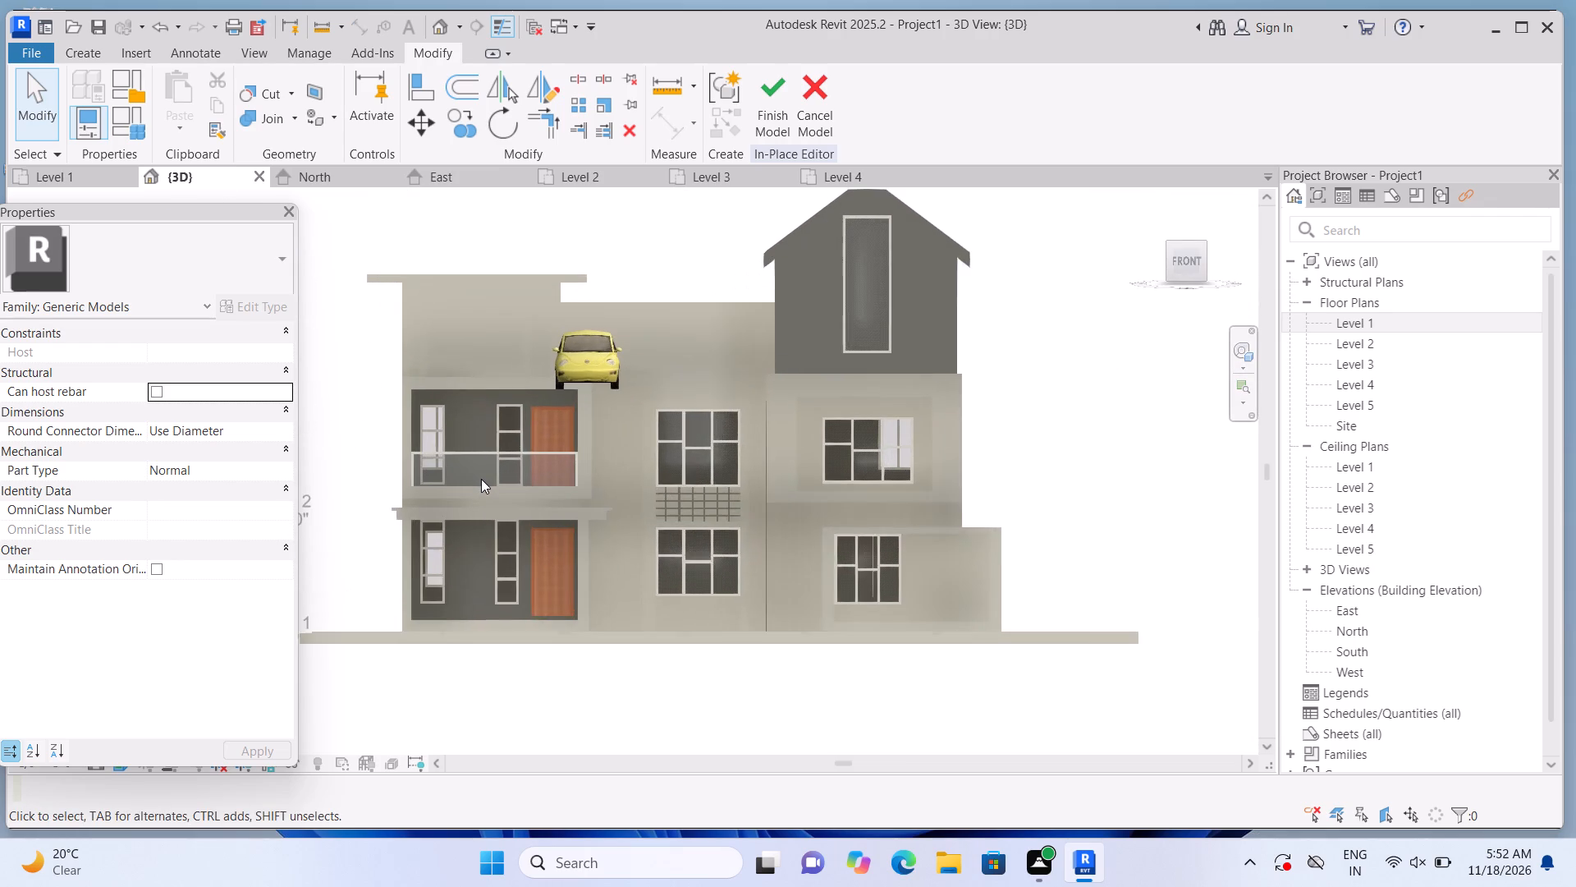
{"action": "scroll", "coordinate": [482, 480], "scroll_direction": "up", "scroll_amount": 2}
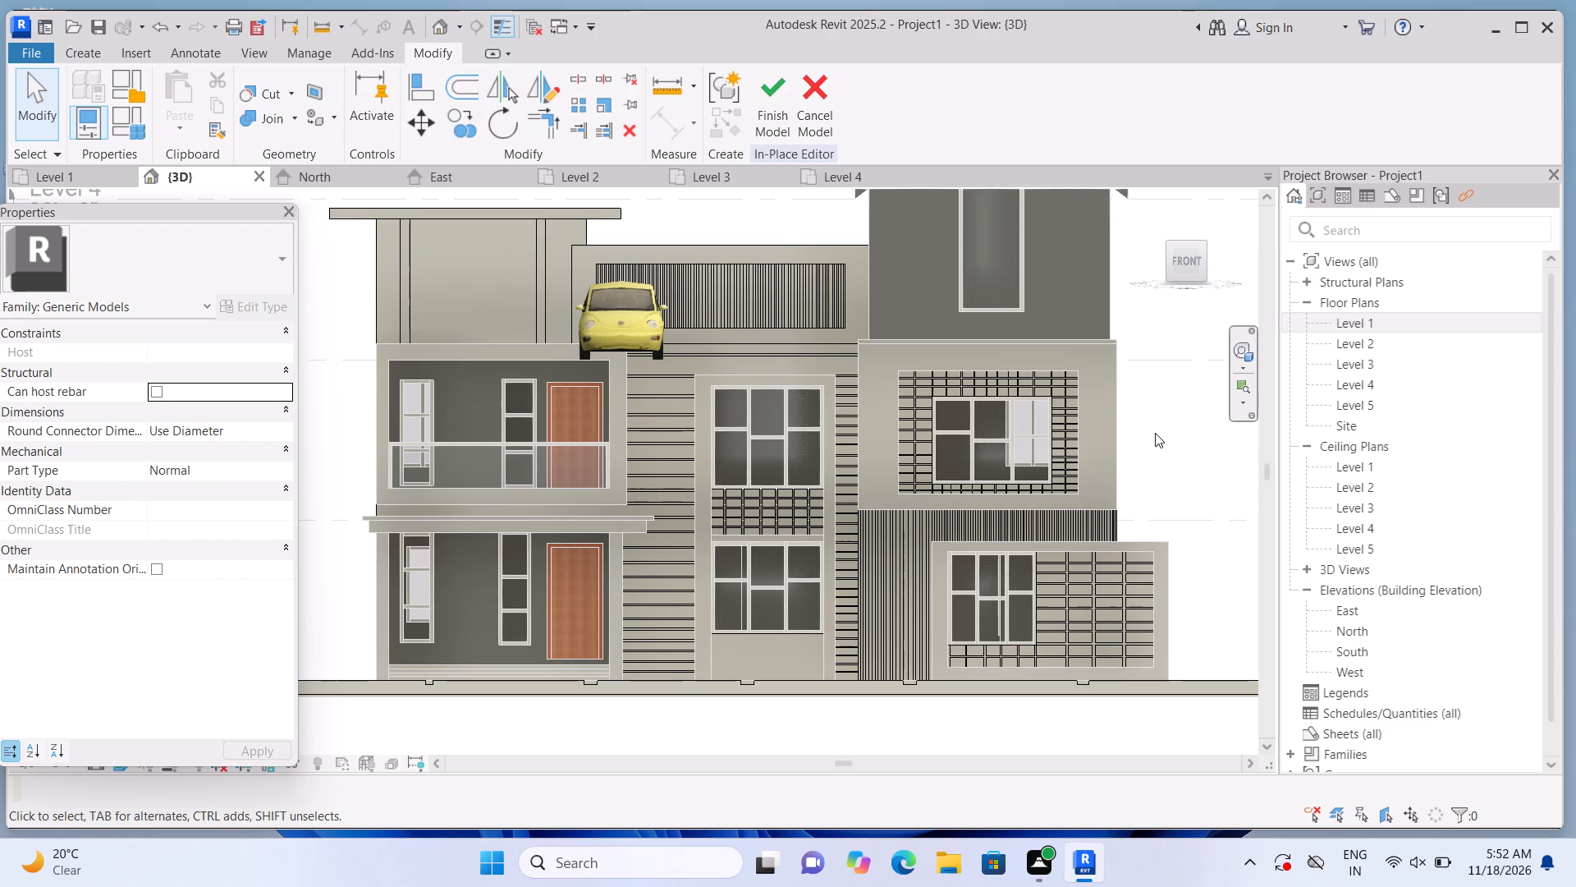
{"action": "scroll", "coordinate": [1184, 421], "scroll_direction": "down", "scroll_amount": 2}
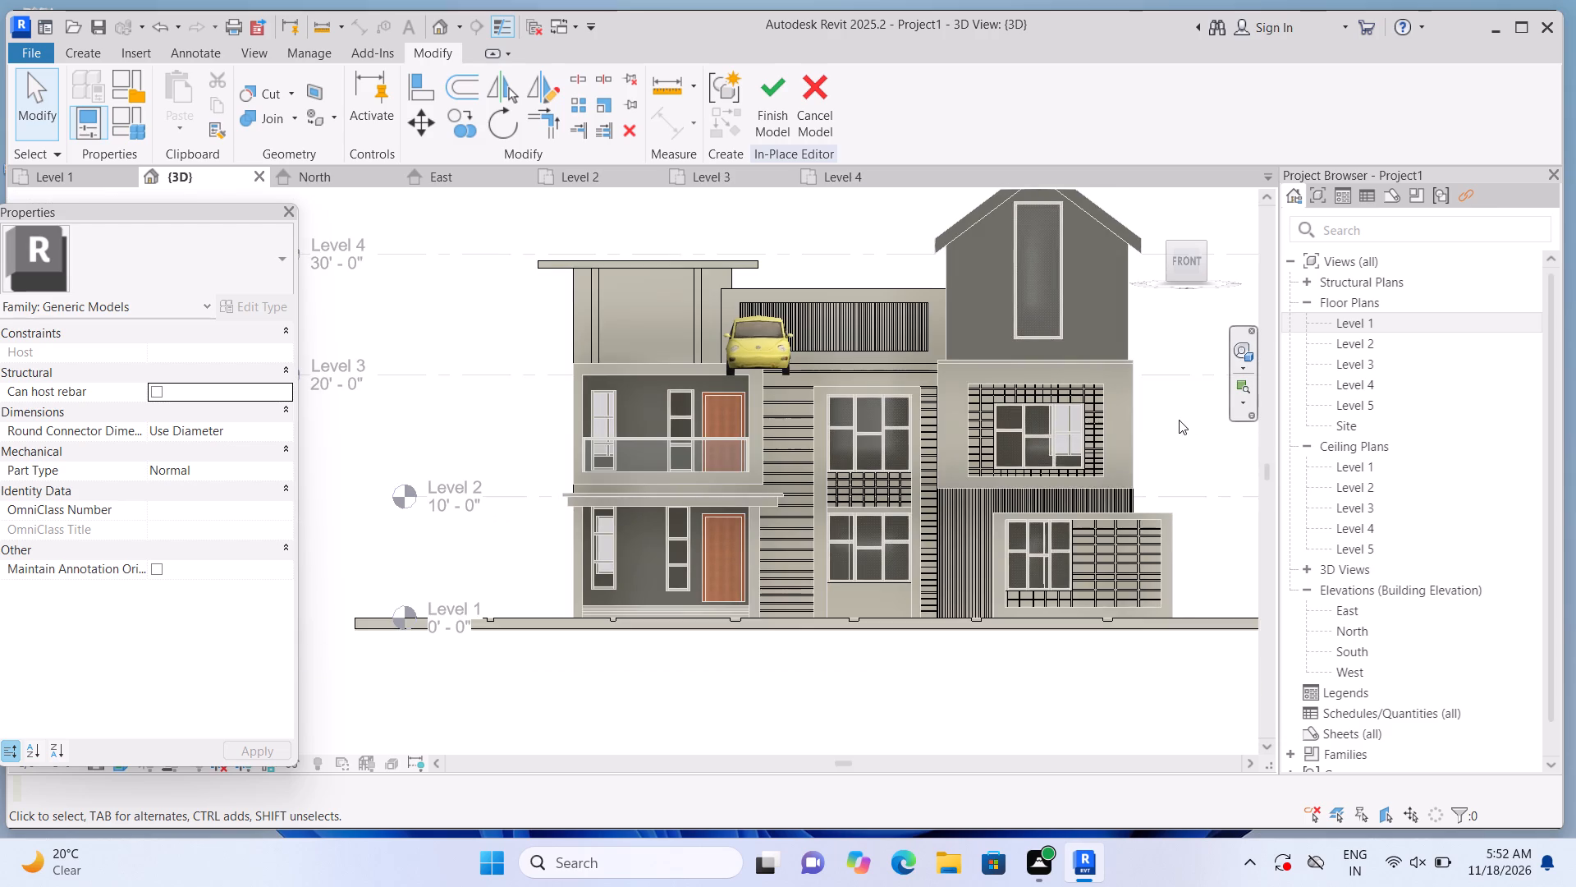
{"action": "scroll", "coordinate": [1183, 425], "scroll_direction": "up", "scroll_amount": 1}
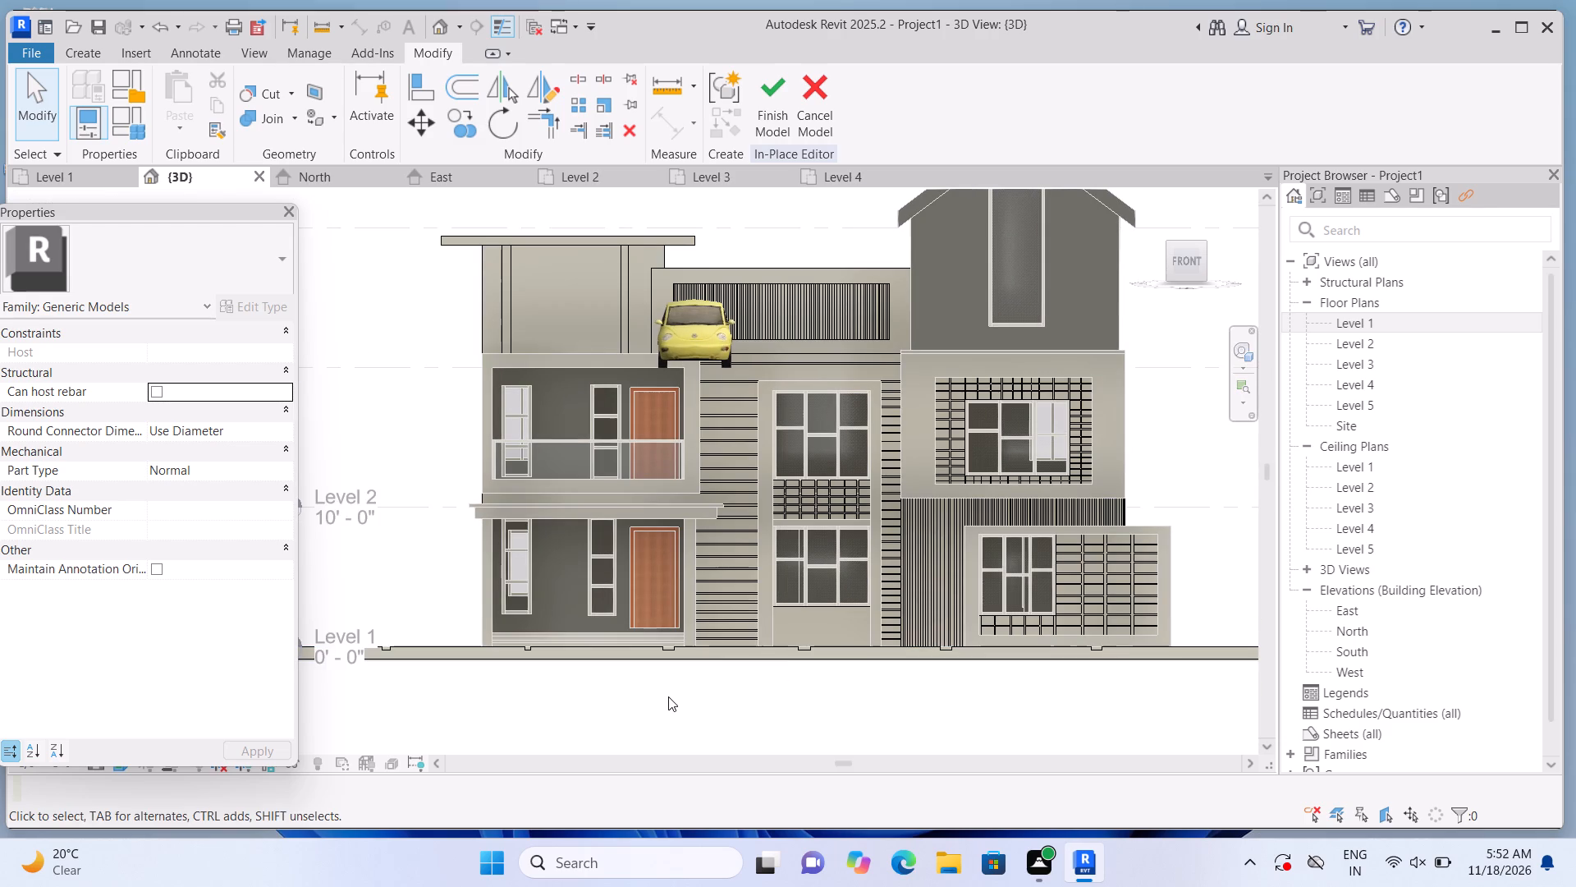
{"action": "scroll", "coordinate": [578, 572], "scroll_direction": "up", "scroll_amount": 2}
{"action": "scroll", "coordinate": [574, 571], "scroll_direction": "down", "scroll_amount": 3}
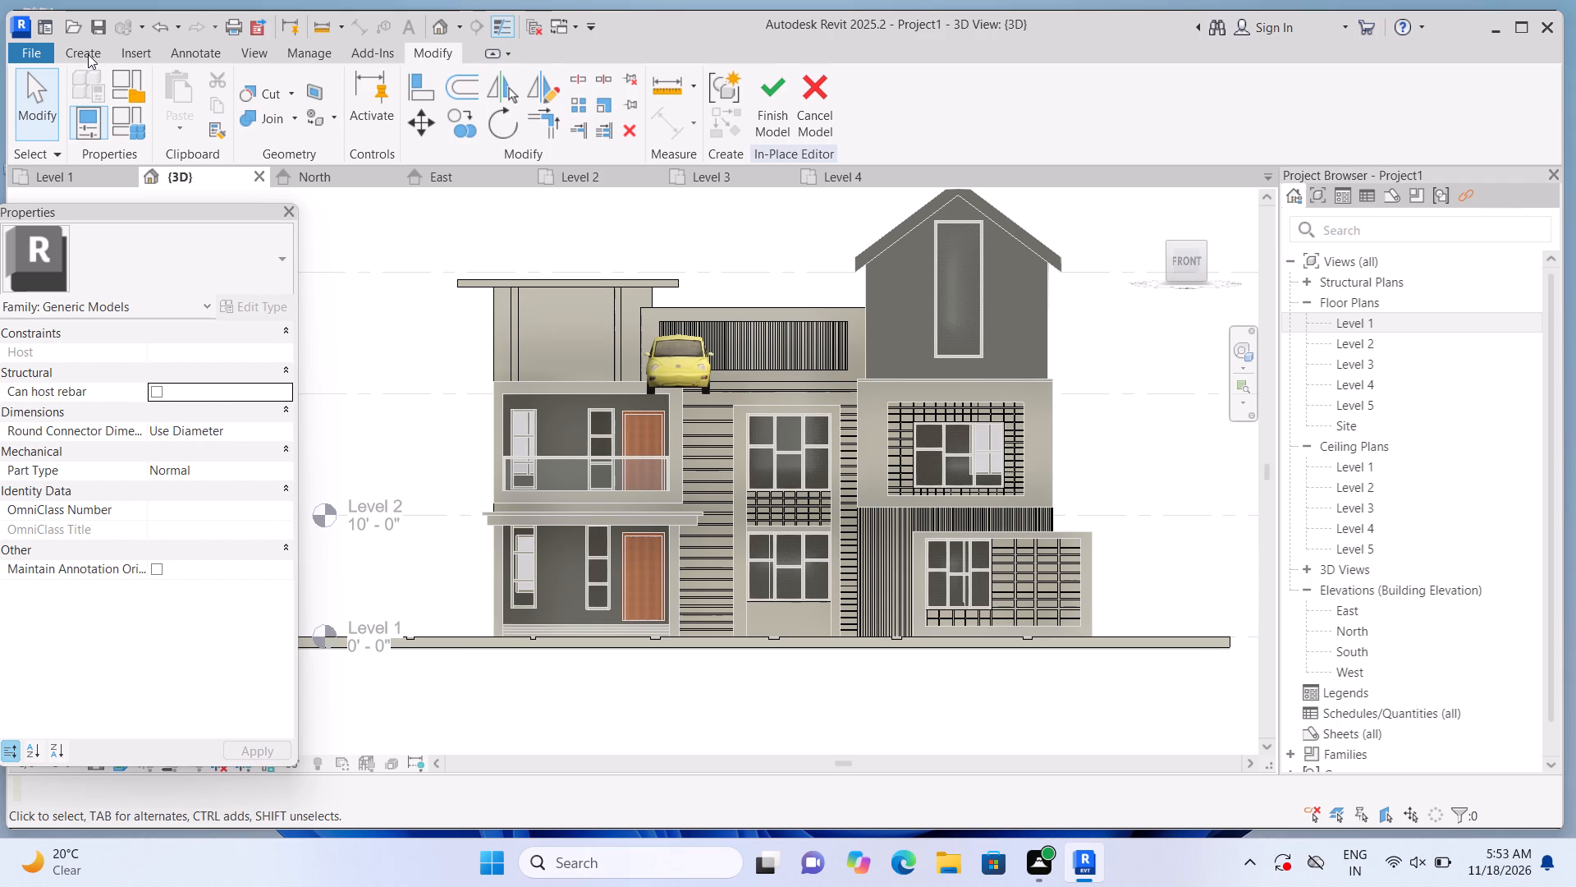
{"action": "left_click", "coordinate": [770, 119]}
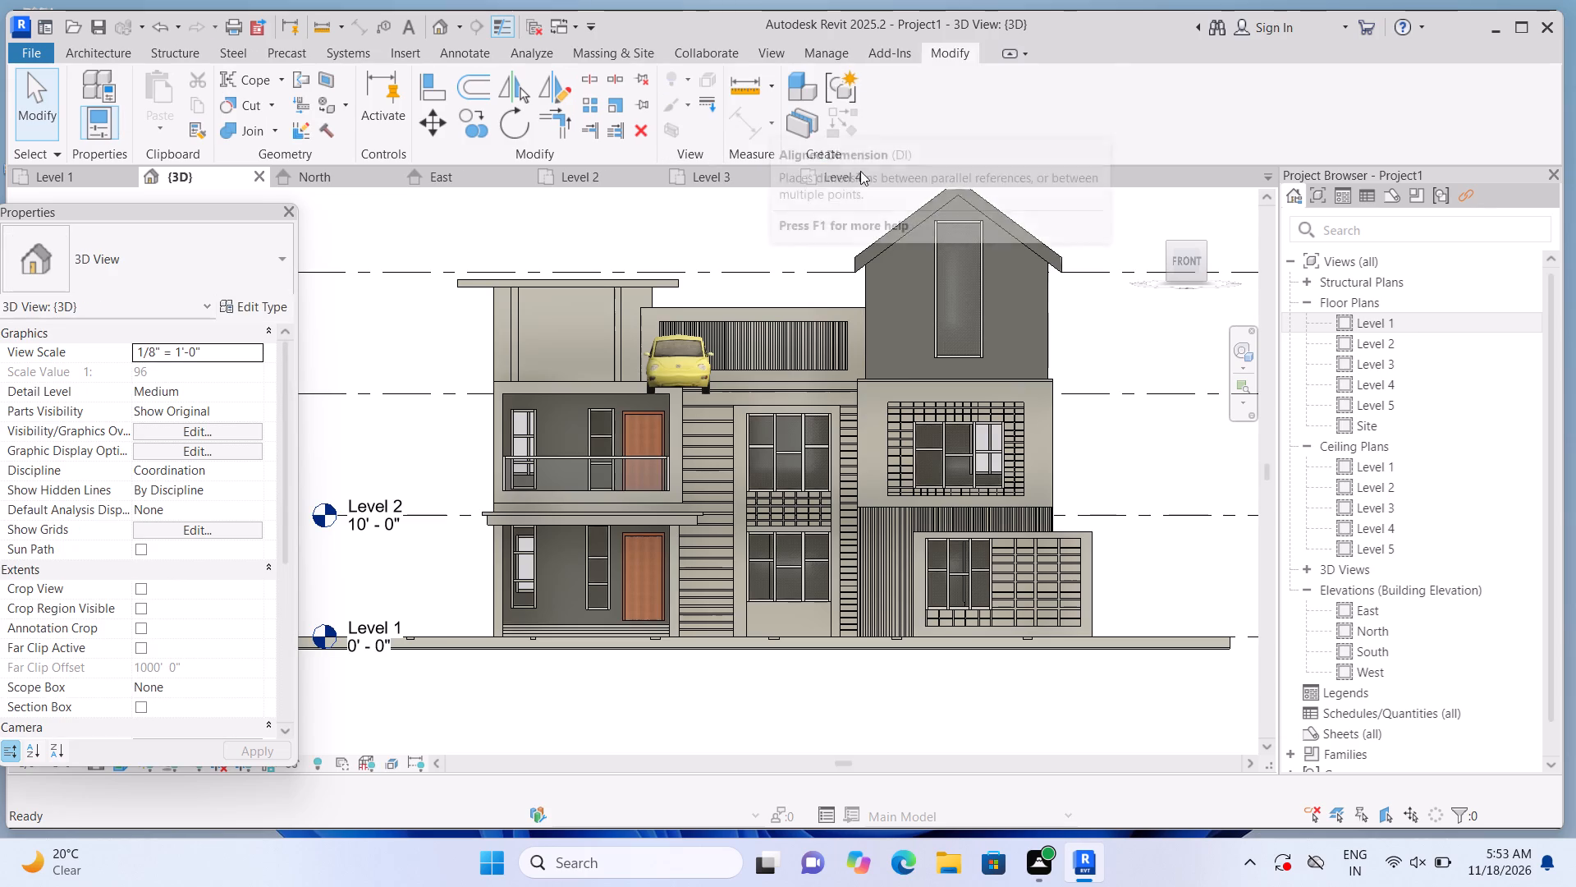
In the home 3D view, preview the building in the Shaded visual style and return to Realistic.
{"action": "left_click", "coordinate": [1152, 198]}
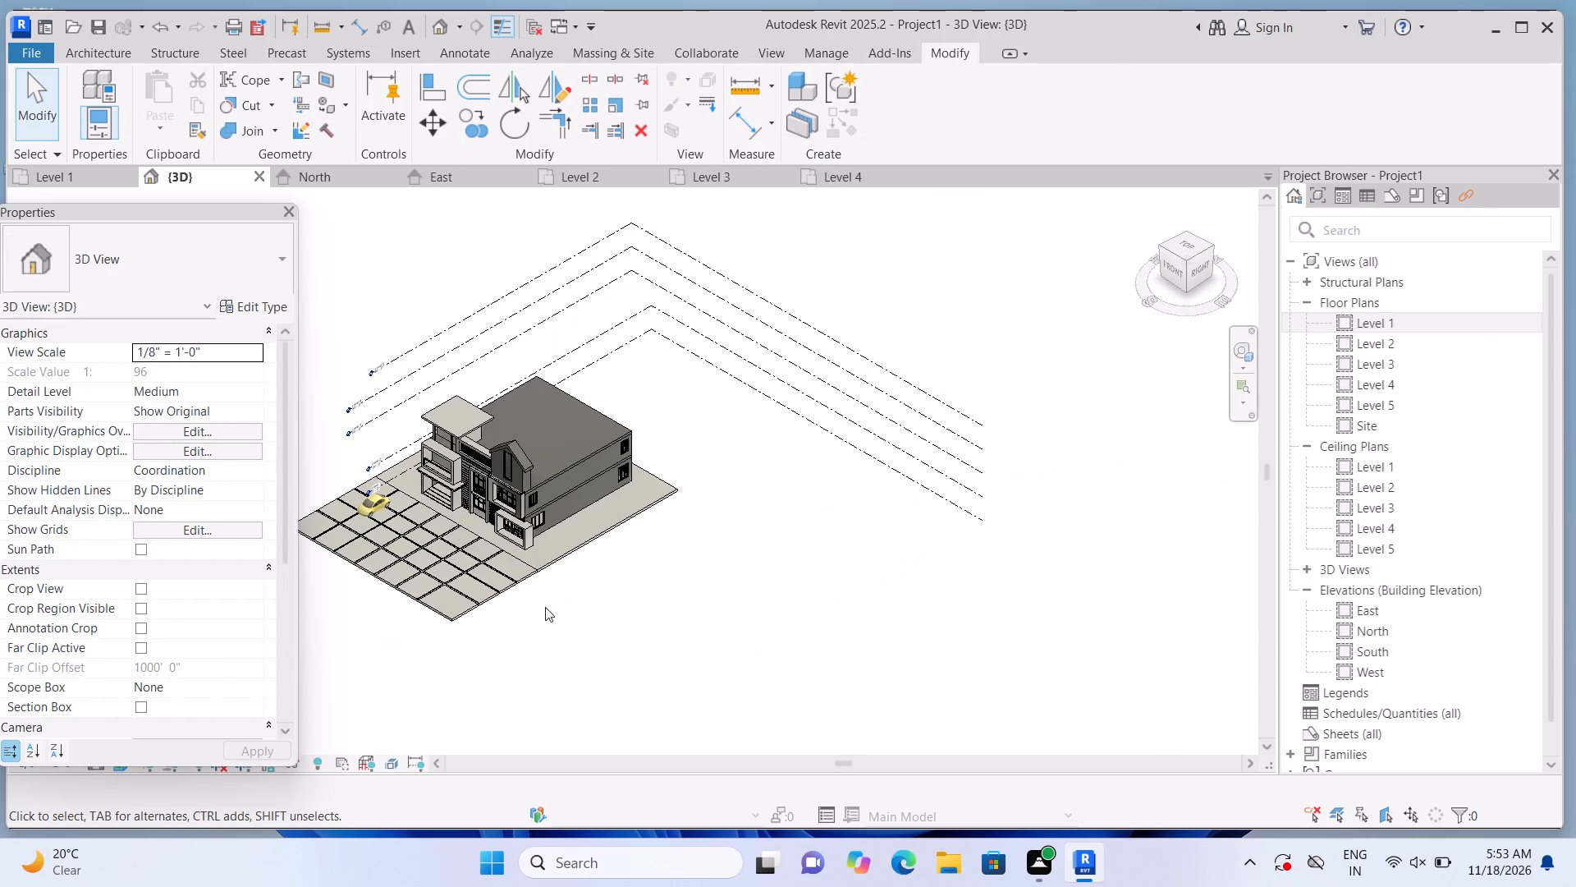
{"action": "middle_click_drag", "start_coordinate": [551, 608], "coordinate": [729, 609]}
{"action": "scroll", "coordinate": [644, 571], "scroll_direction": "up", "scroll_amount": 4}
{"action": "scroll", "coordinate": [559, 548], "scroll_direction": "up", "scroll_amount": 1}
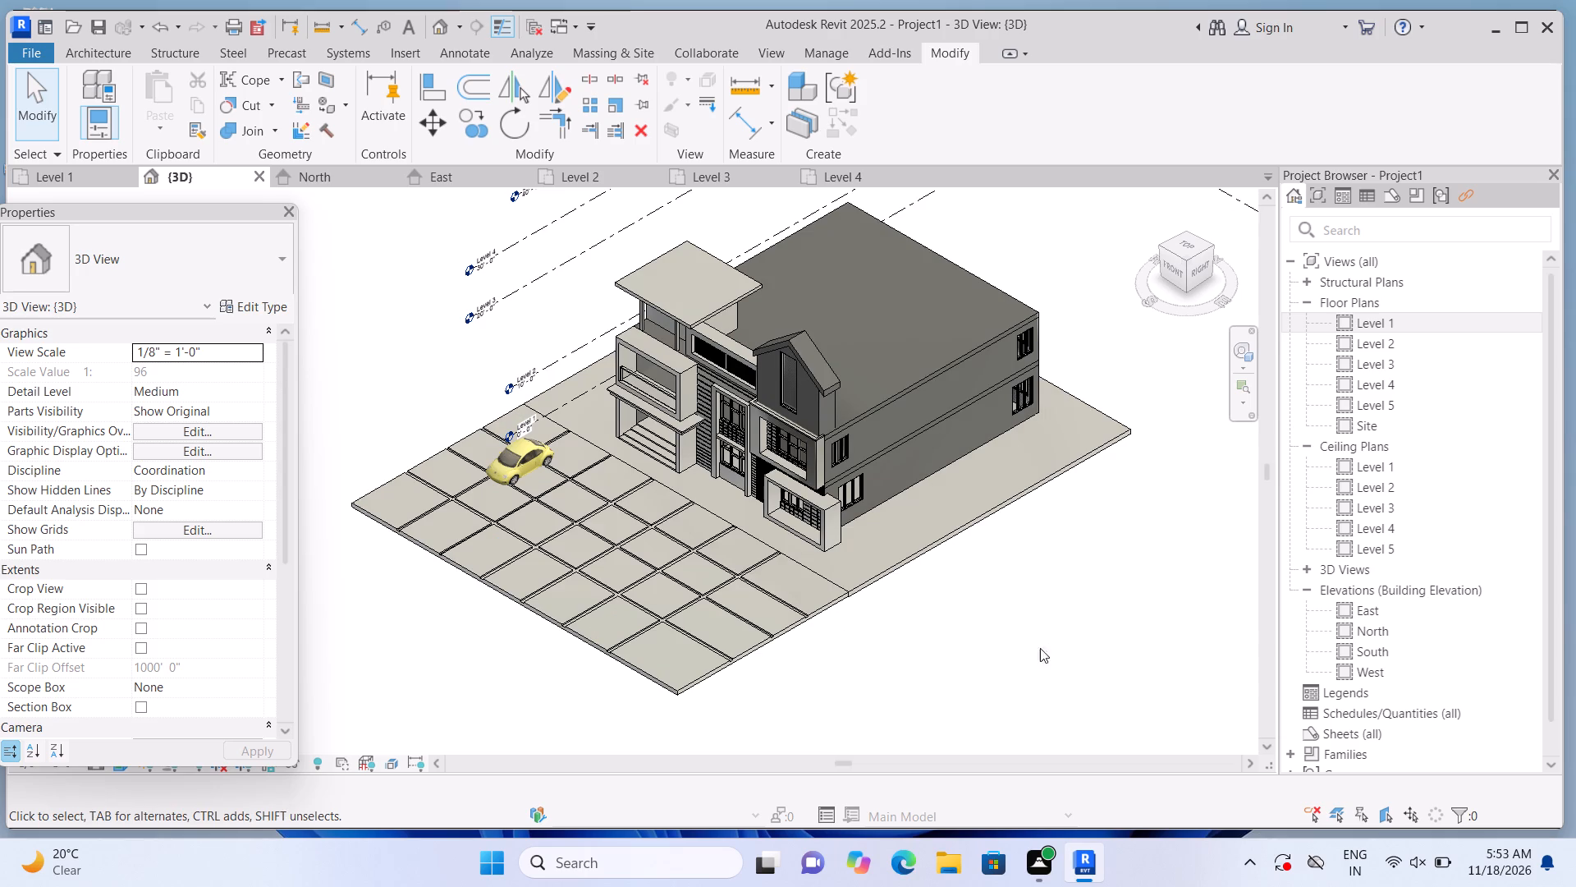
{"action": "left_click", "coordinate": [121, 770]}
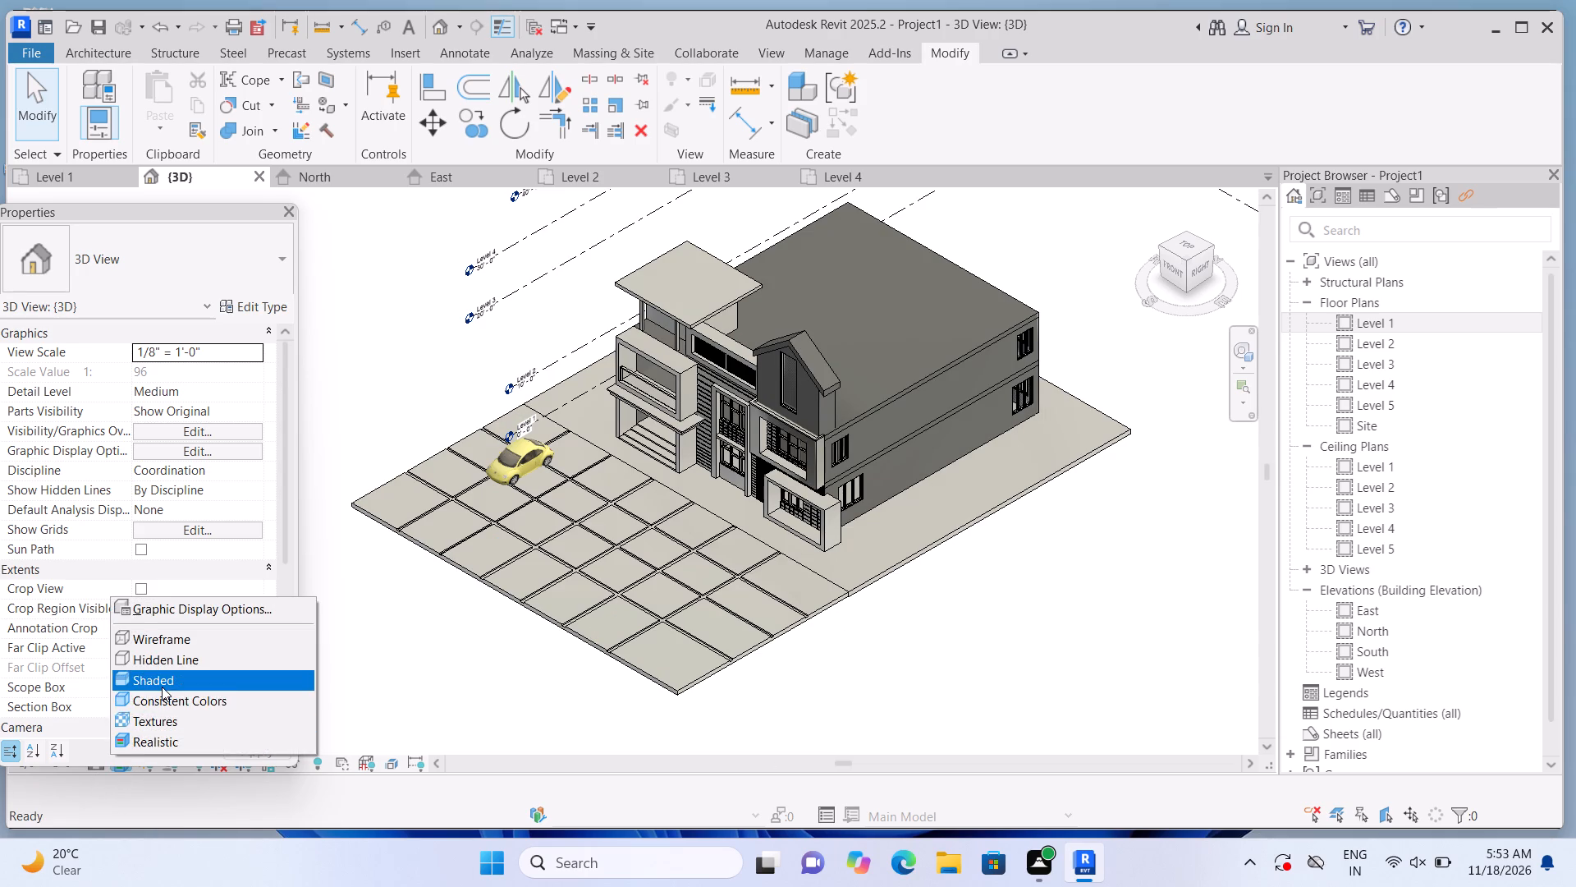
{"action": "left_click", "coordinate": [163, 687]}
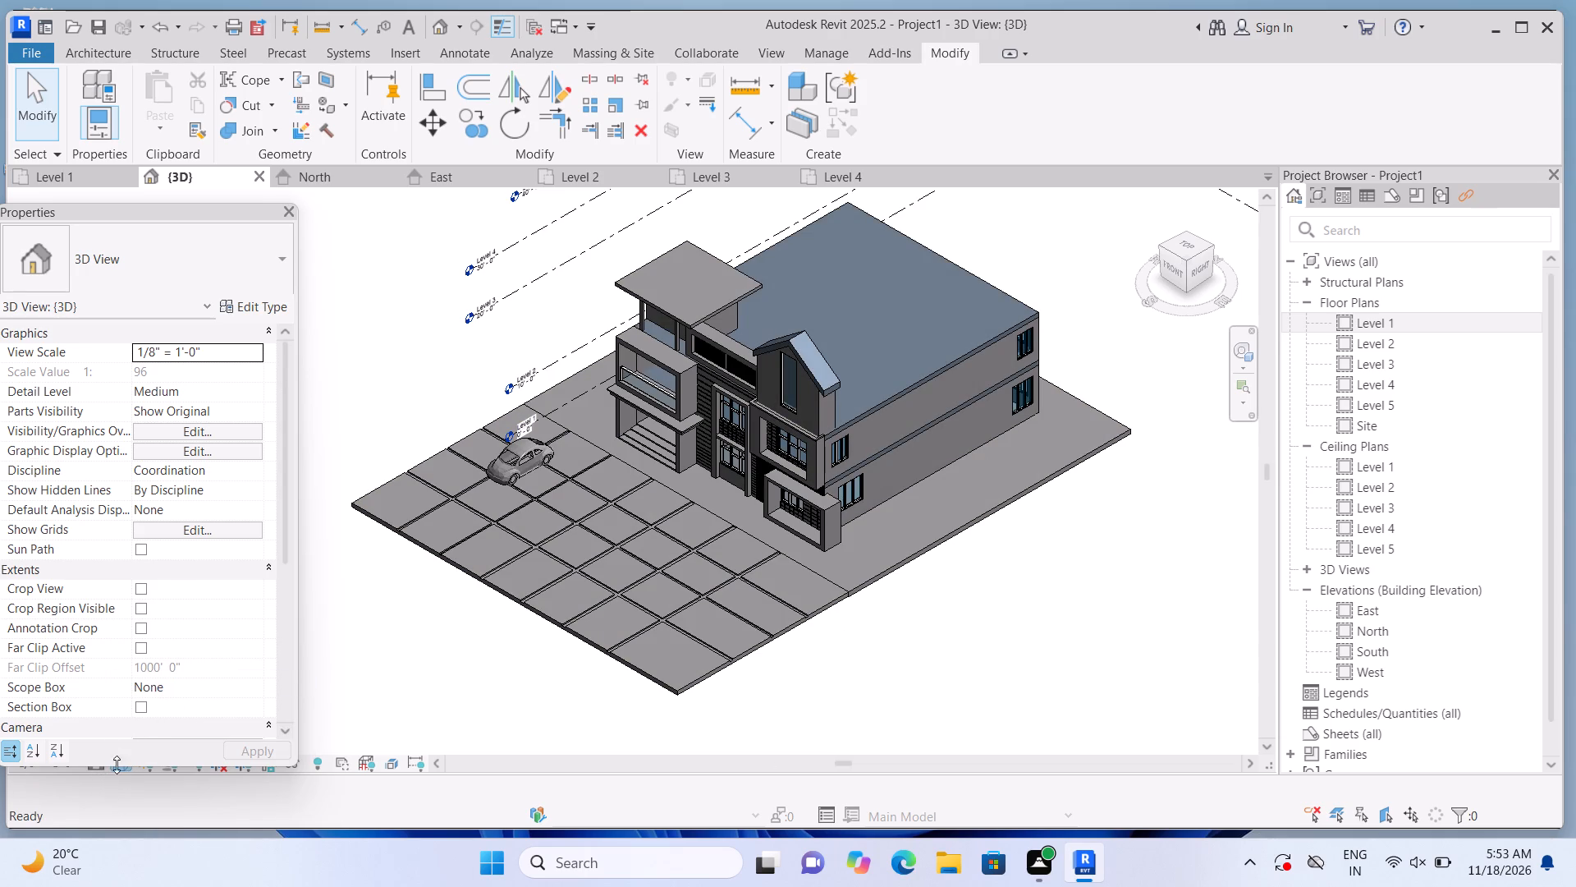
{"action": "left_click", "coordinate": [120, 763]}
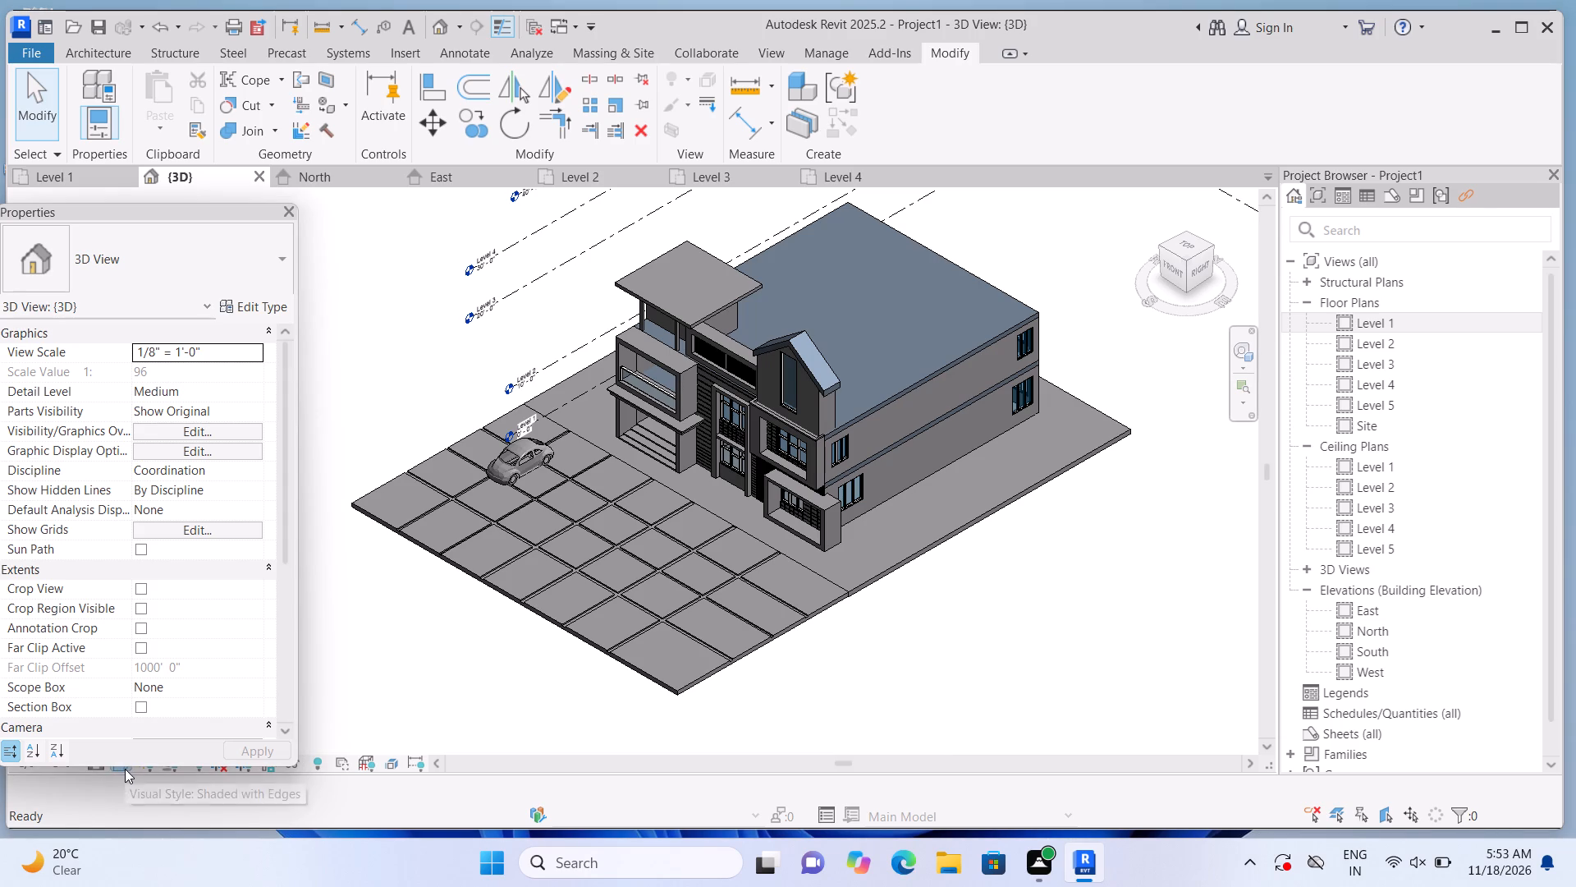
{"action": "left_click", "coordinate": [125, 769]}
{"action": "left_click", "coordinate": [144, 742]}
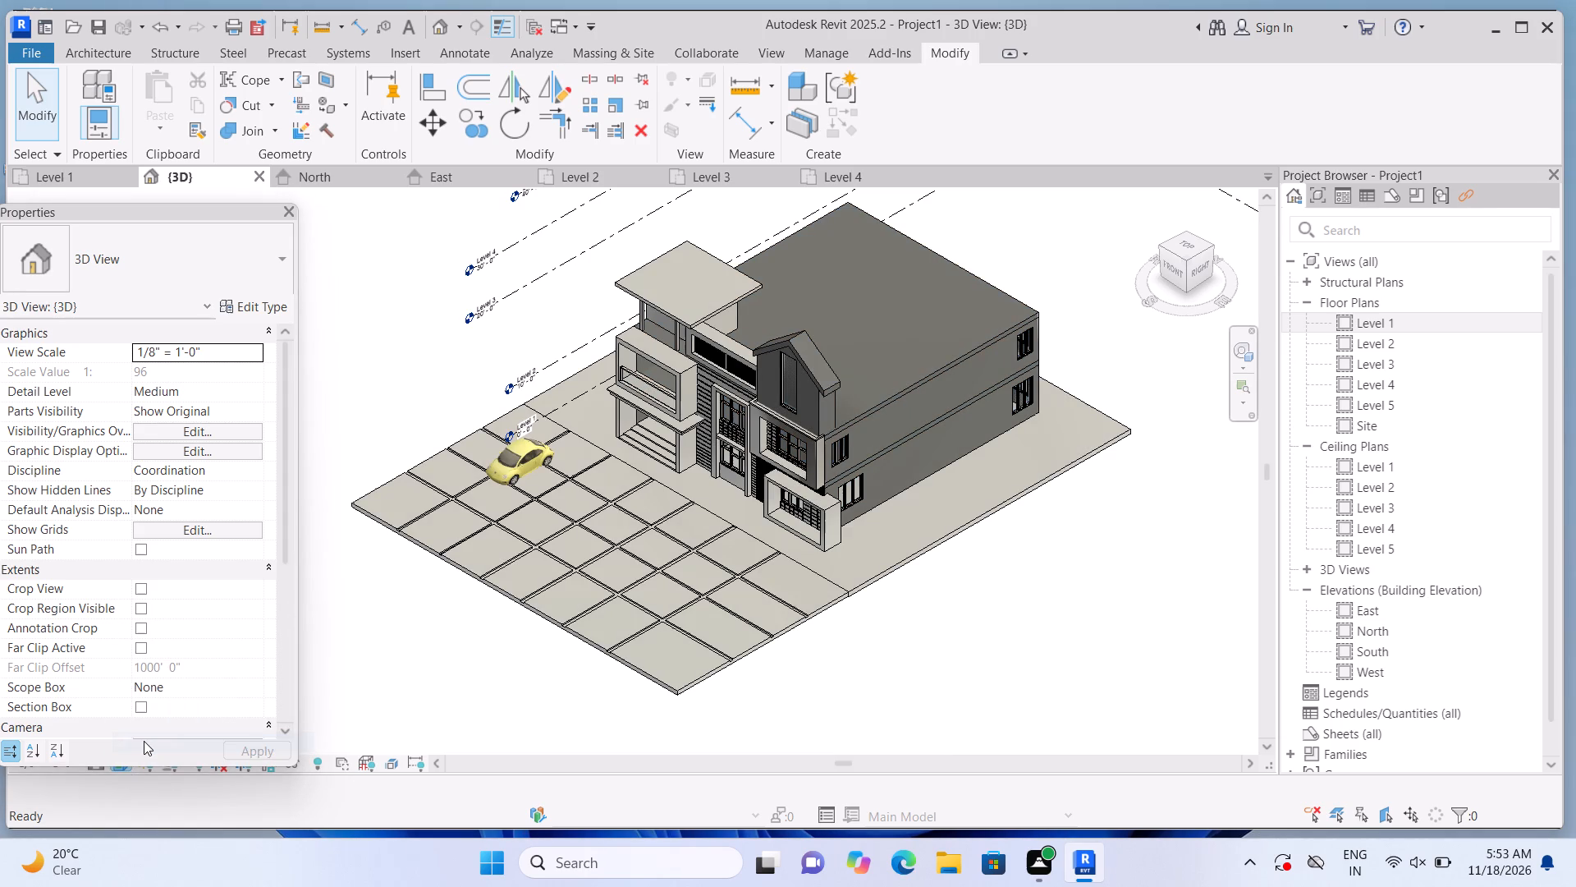
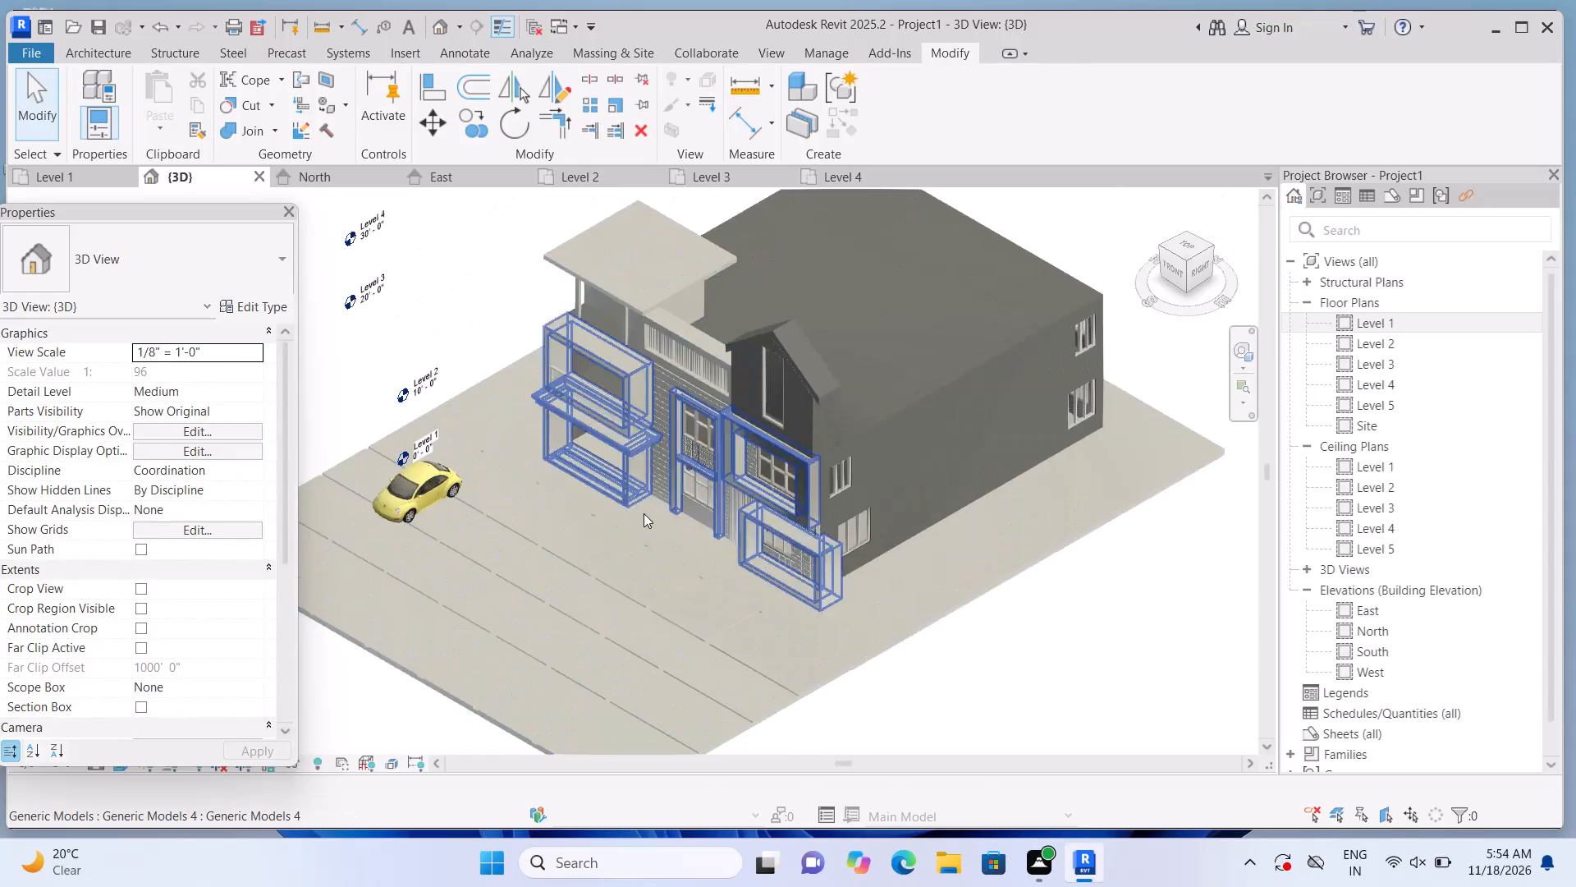
Load the RPC Plant - Tropical family from the US library's Planting folder for placement as a component.
{"action": "scroll", "coordinate": [644, 513], "scroll_direction": "up", "scroll_amount": 1}
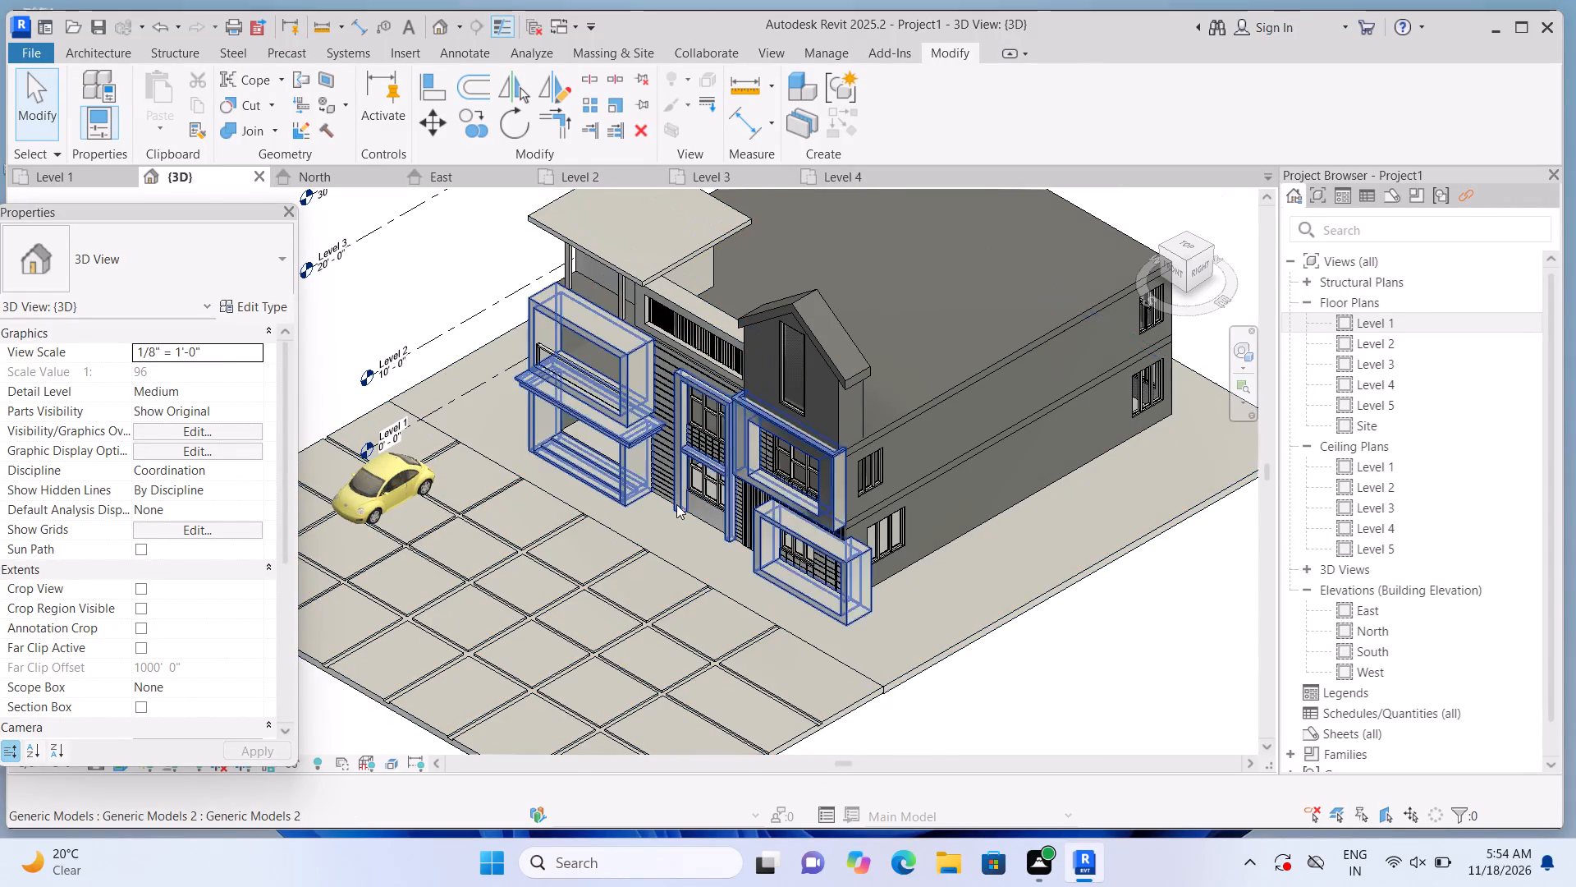
{"action": "scroll", "coordinate": [759, 457], "scroll_direction": "down", "scroll_amount": 2}
{"action": "scroll", "coordinate": [566, 614], "scroll_direction": "up", "scroll_amount": 3}
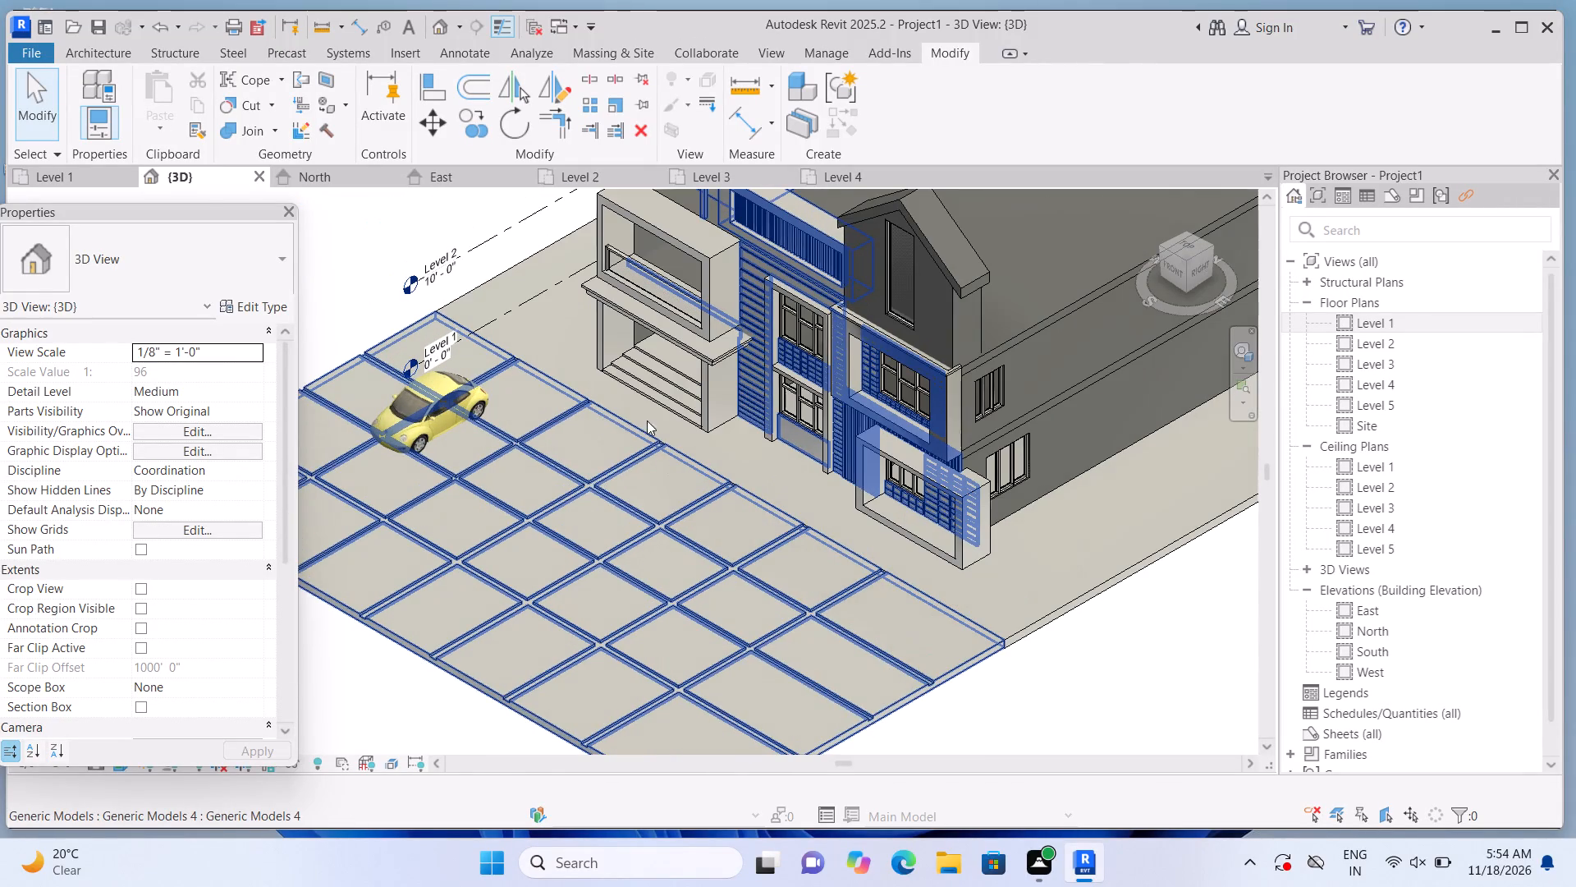
{"action": "left_click", "coordinate": [105, 58]}
{"action": "left_click", "coordinate": [241, 91]}
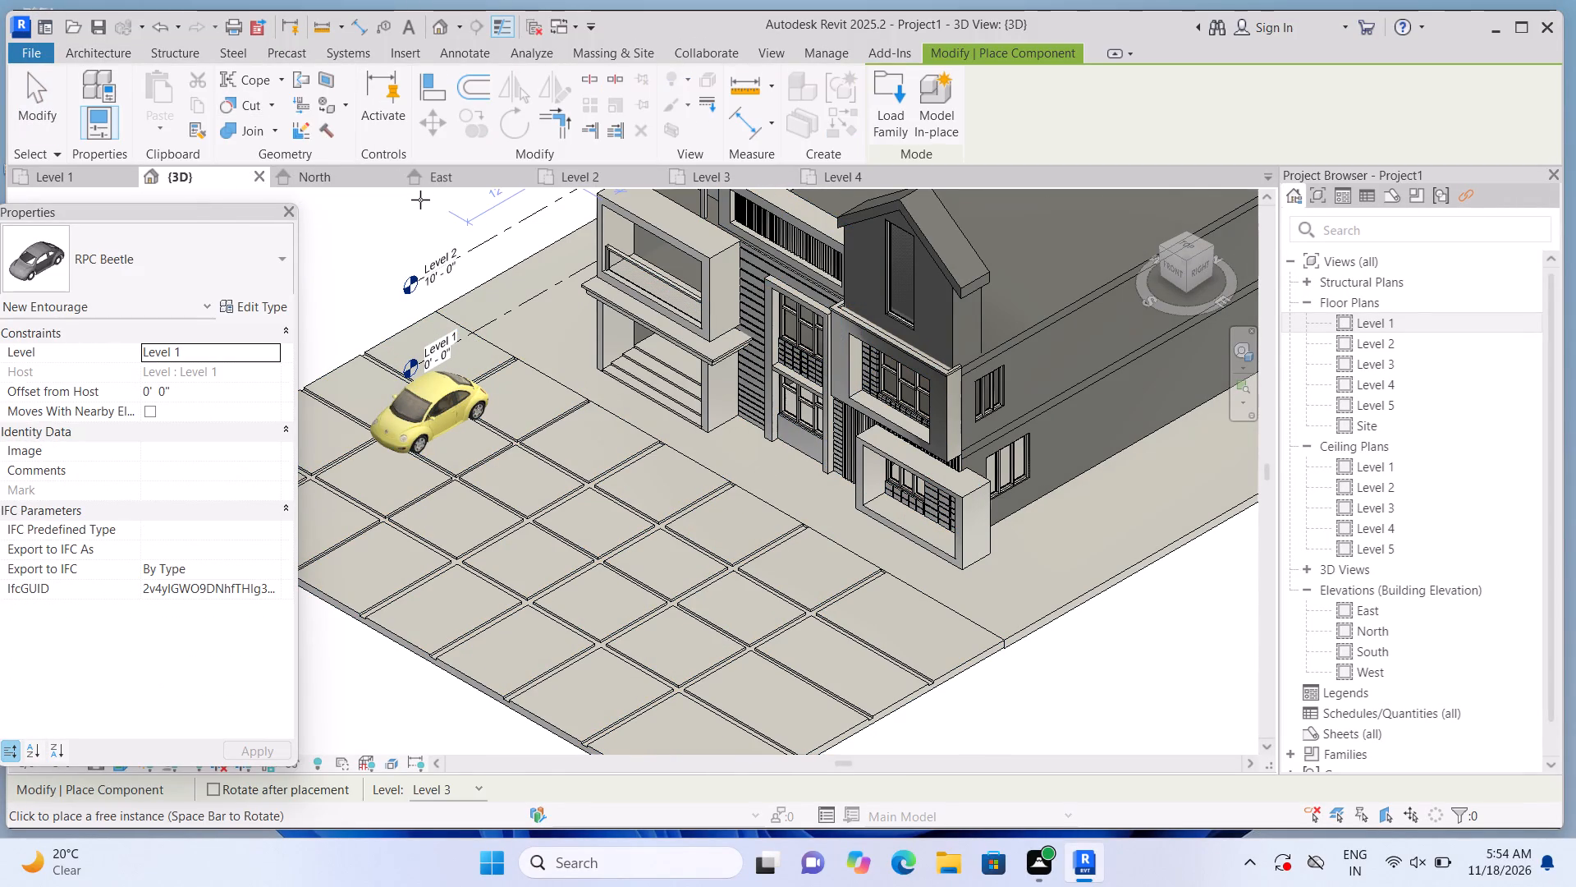
{"action": "left_click", "coordinate": [894, 112]}
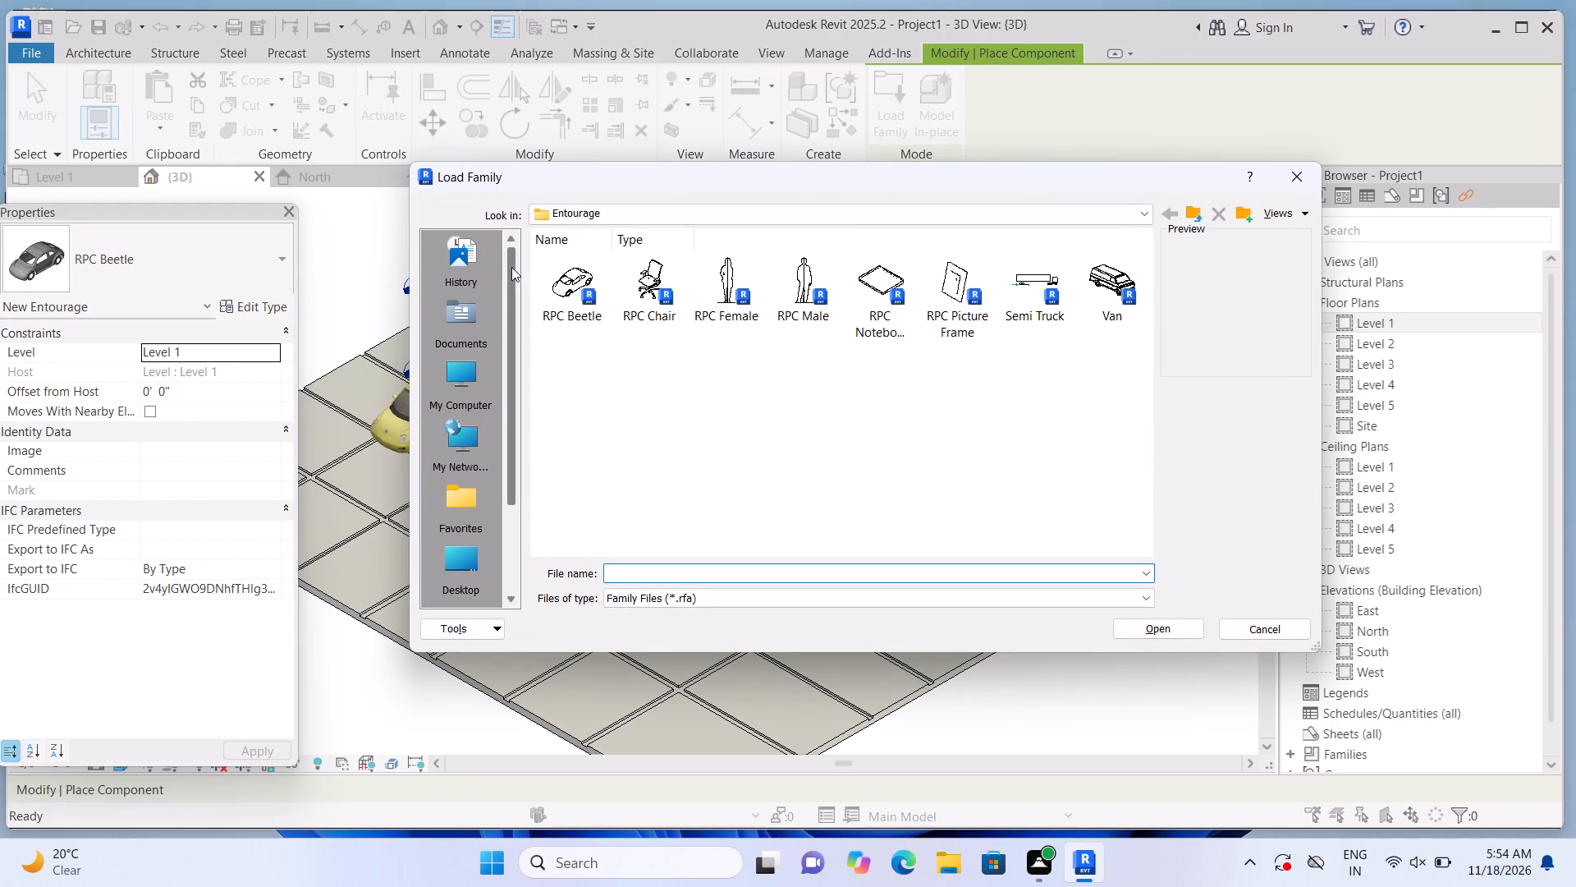
{"action": "left_click", "coordinate": [1190, 209]}
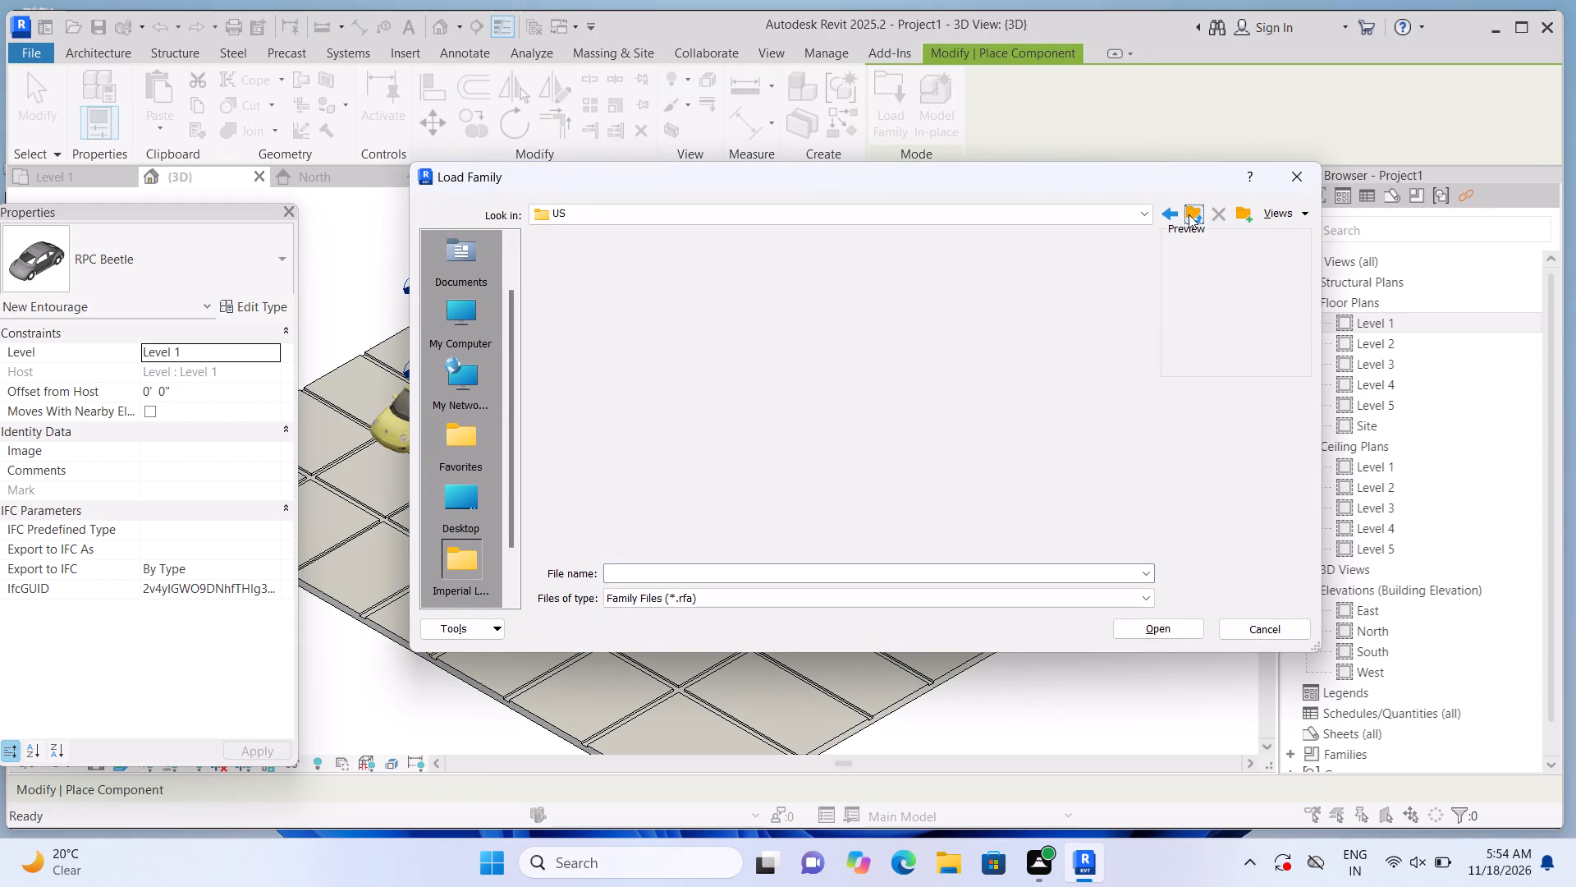
{"action": "scroll", "coordinate": [749, 423], "scroll_direction": "down", "scroll_amount": 2}
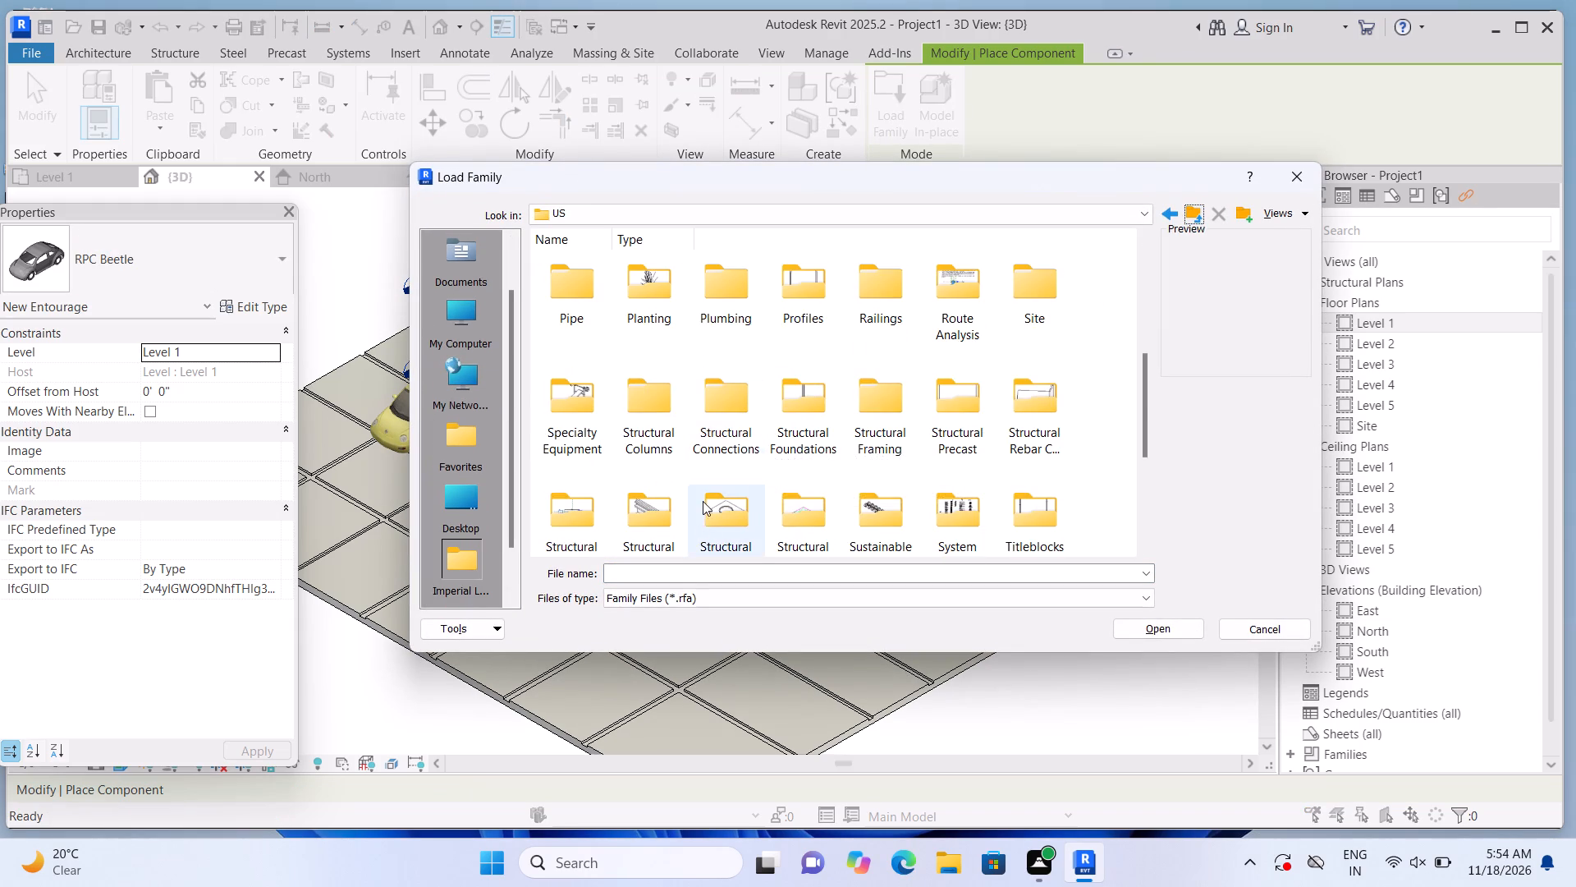
{"action": "scroll", "coordinate": [703, 501], "scroll_direction": "down", "scroll_amount": 1}
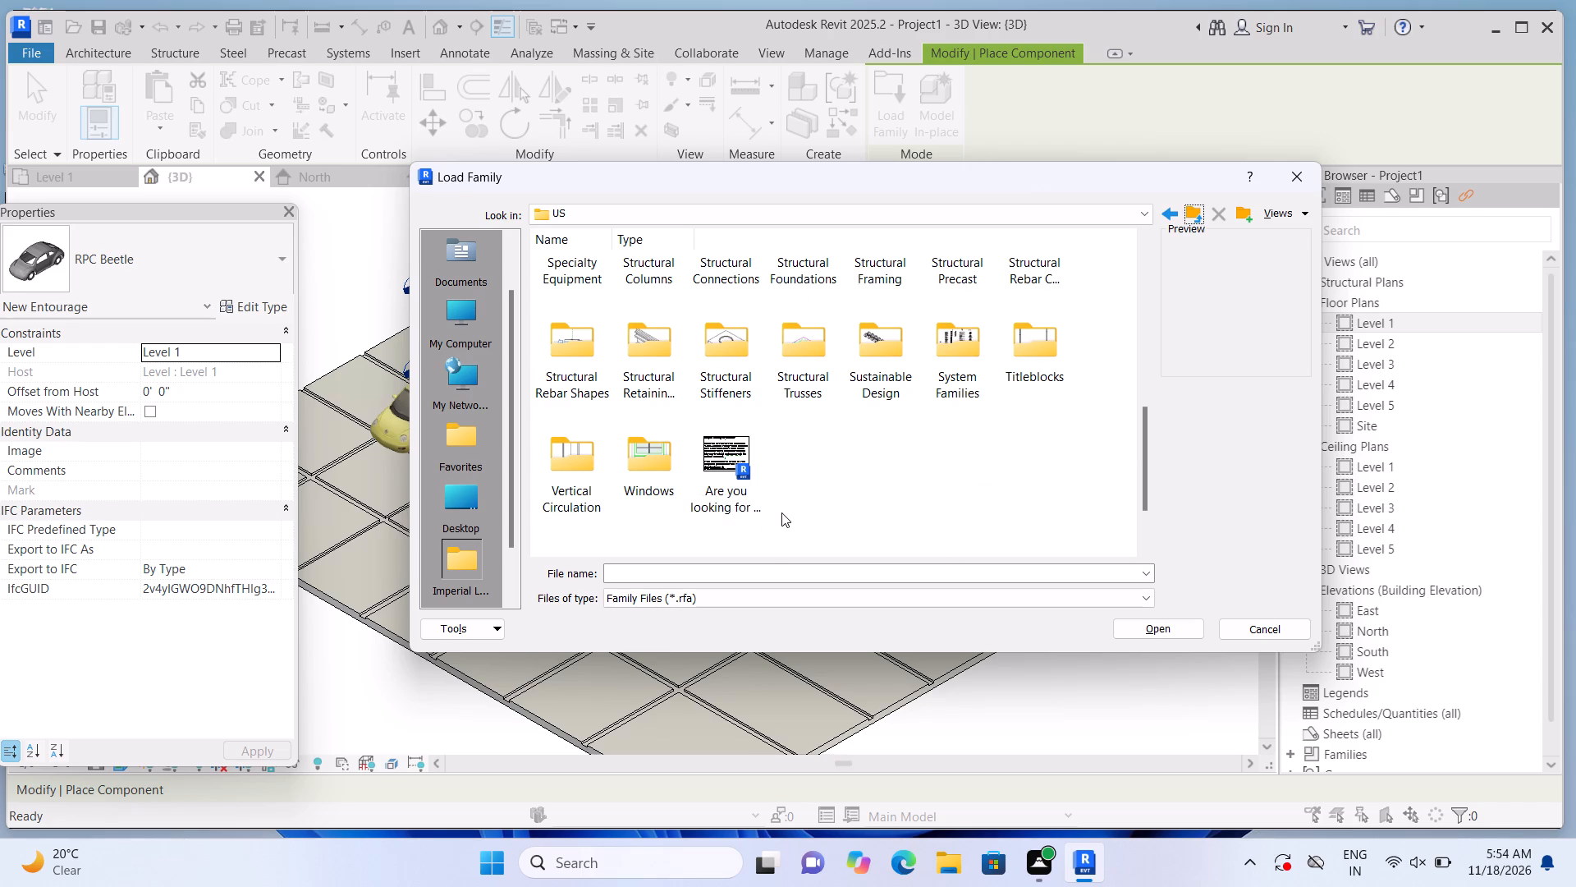
{"action": "scroll", "coordinate": [781, 512], "scroll_direction": "up", "scroll_amount": 1}
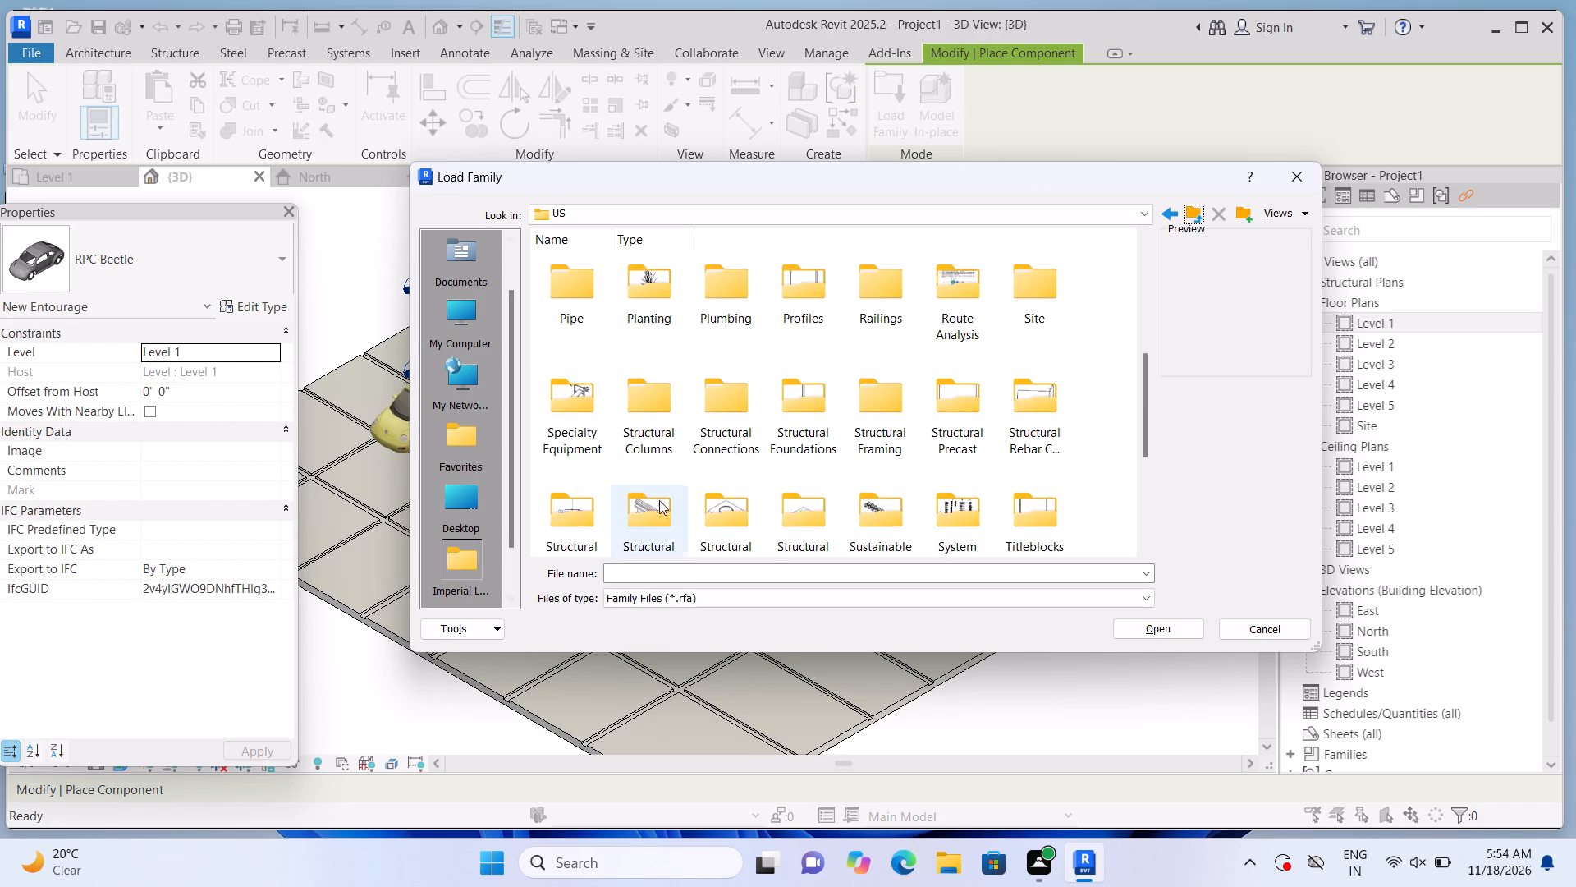
{"action": "left_click", "coordinate": [664, 285]}
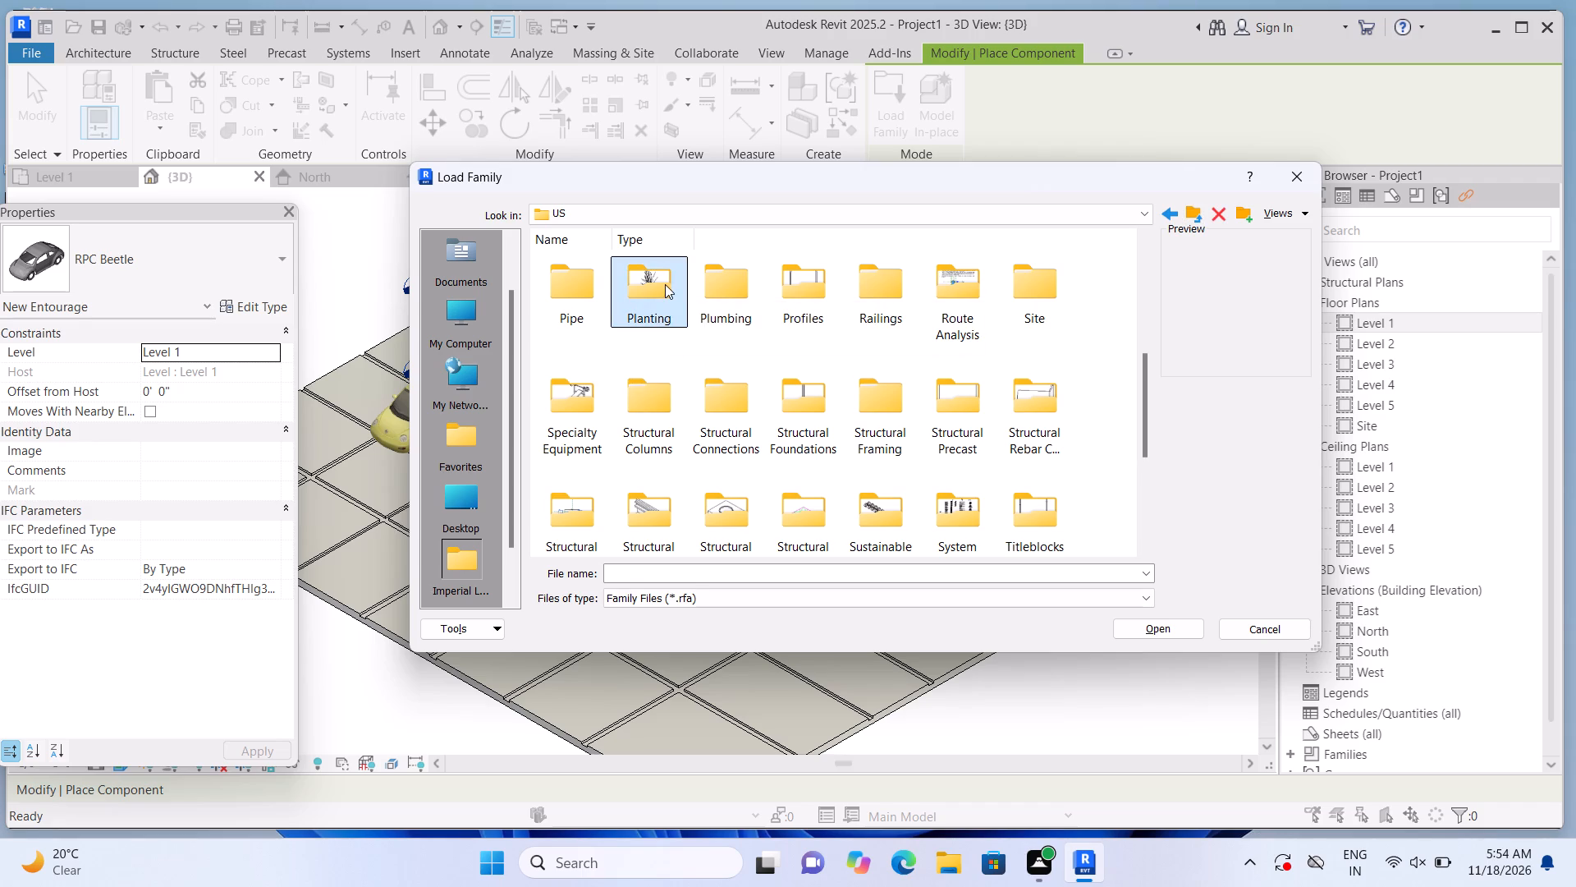
{"action": "left_click", "coordinate": [1185, 625]}
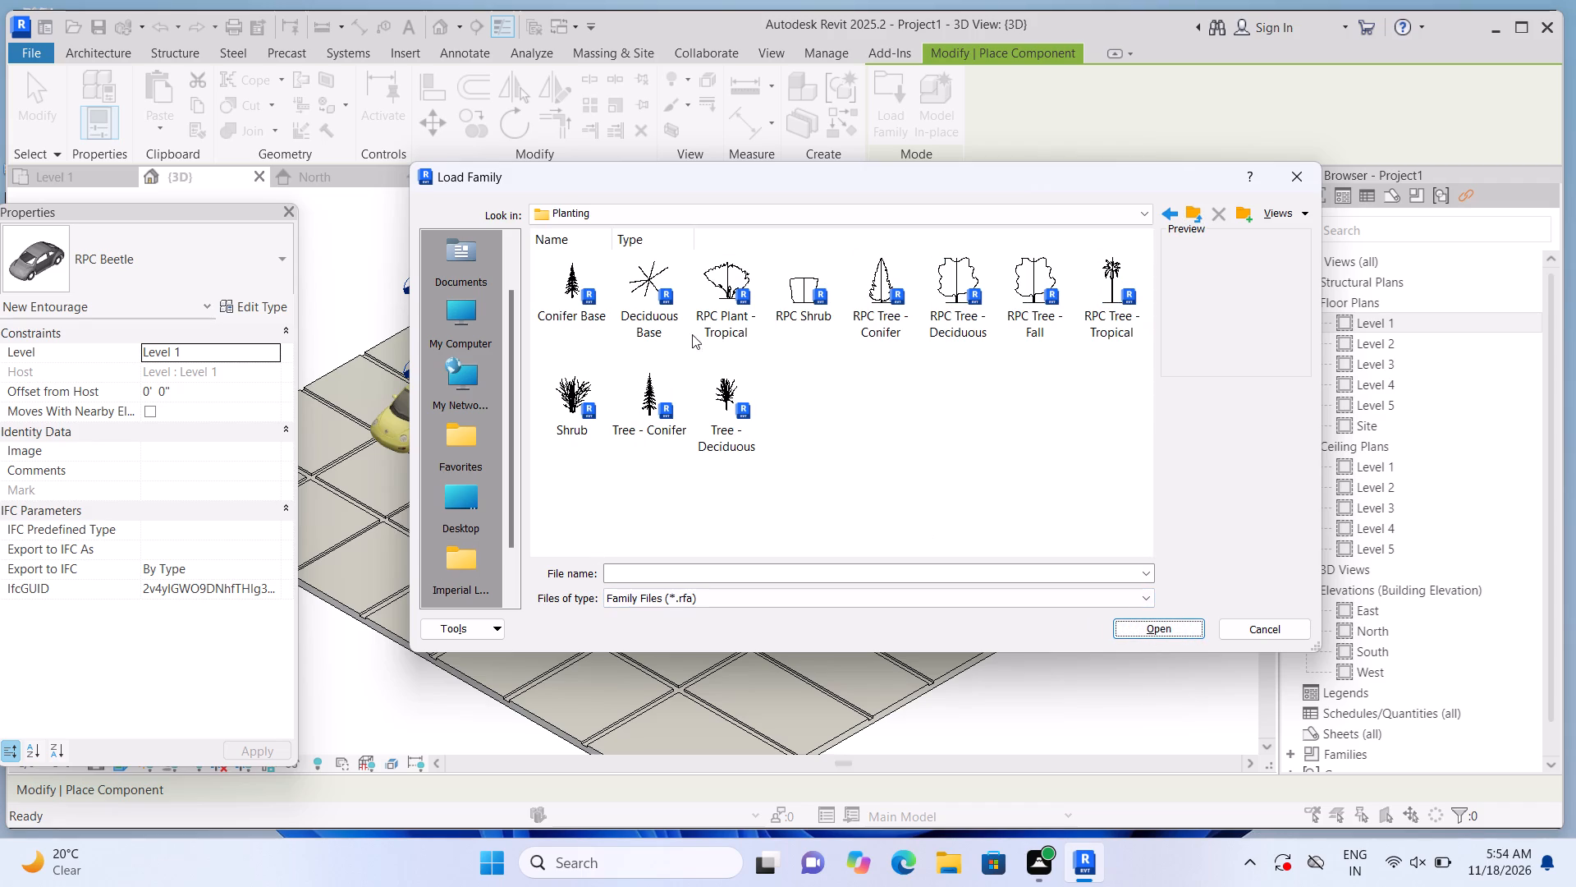
{"action": "left_click", "coordinate": [731, 293]}
{"action": "left_click", "coordinate": [1136, 626]}
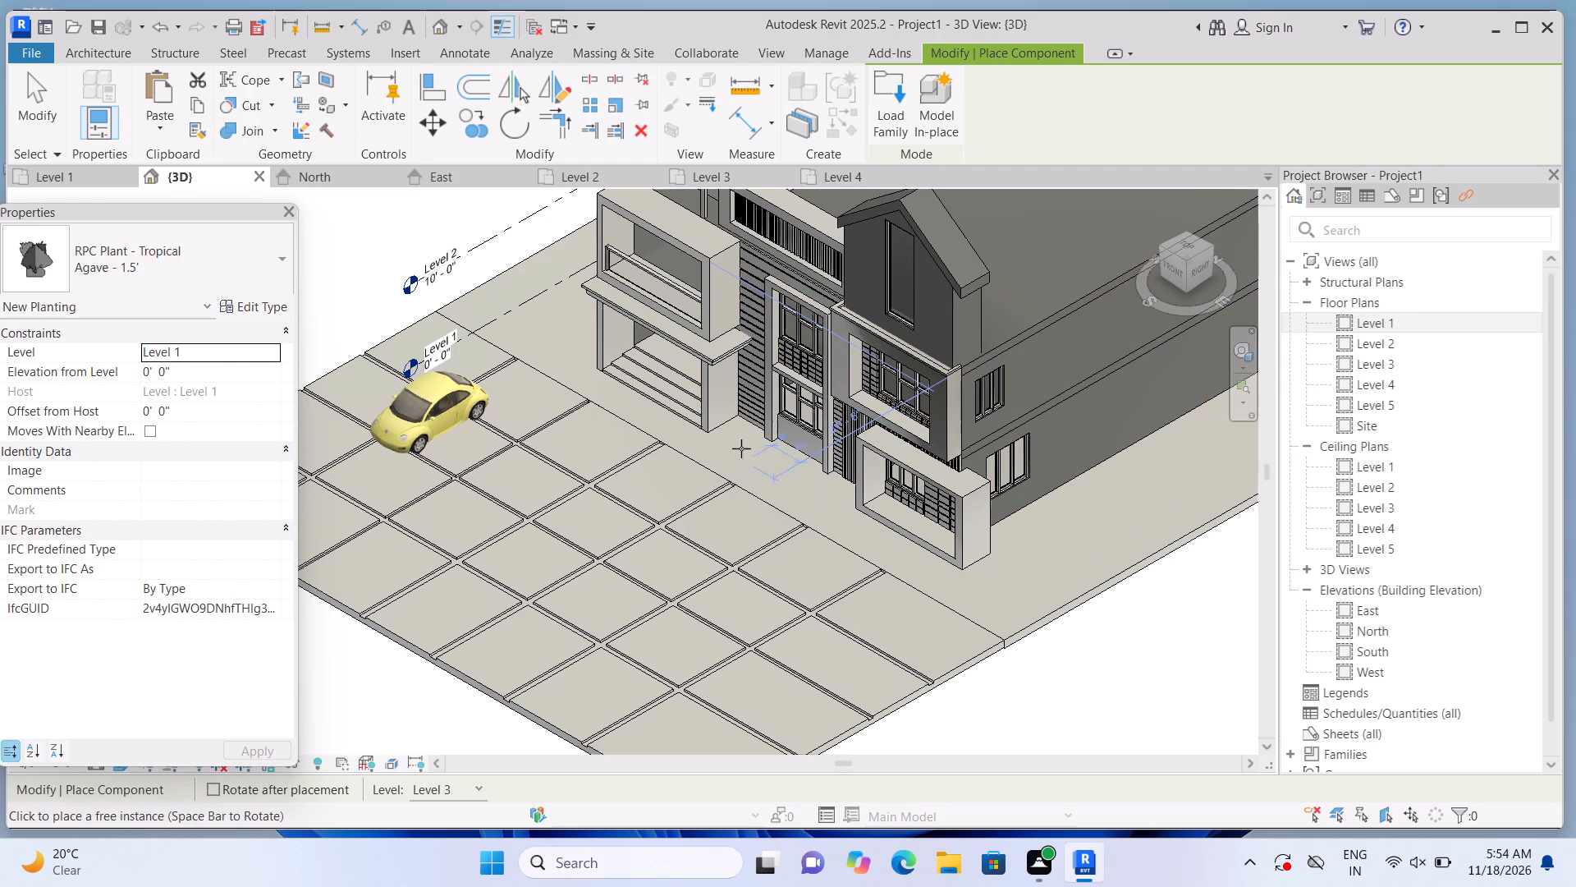
Place one Agave - 1.5' plant beyond the forecourt's edge and another inside the projecting ground-floor window frame.
{"action": "left_click", "coordinate": [985, 712]}
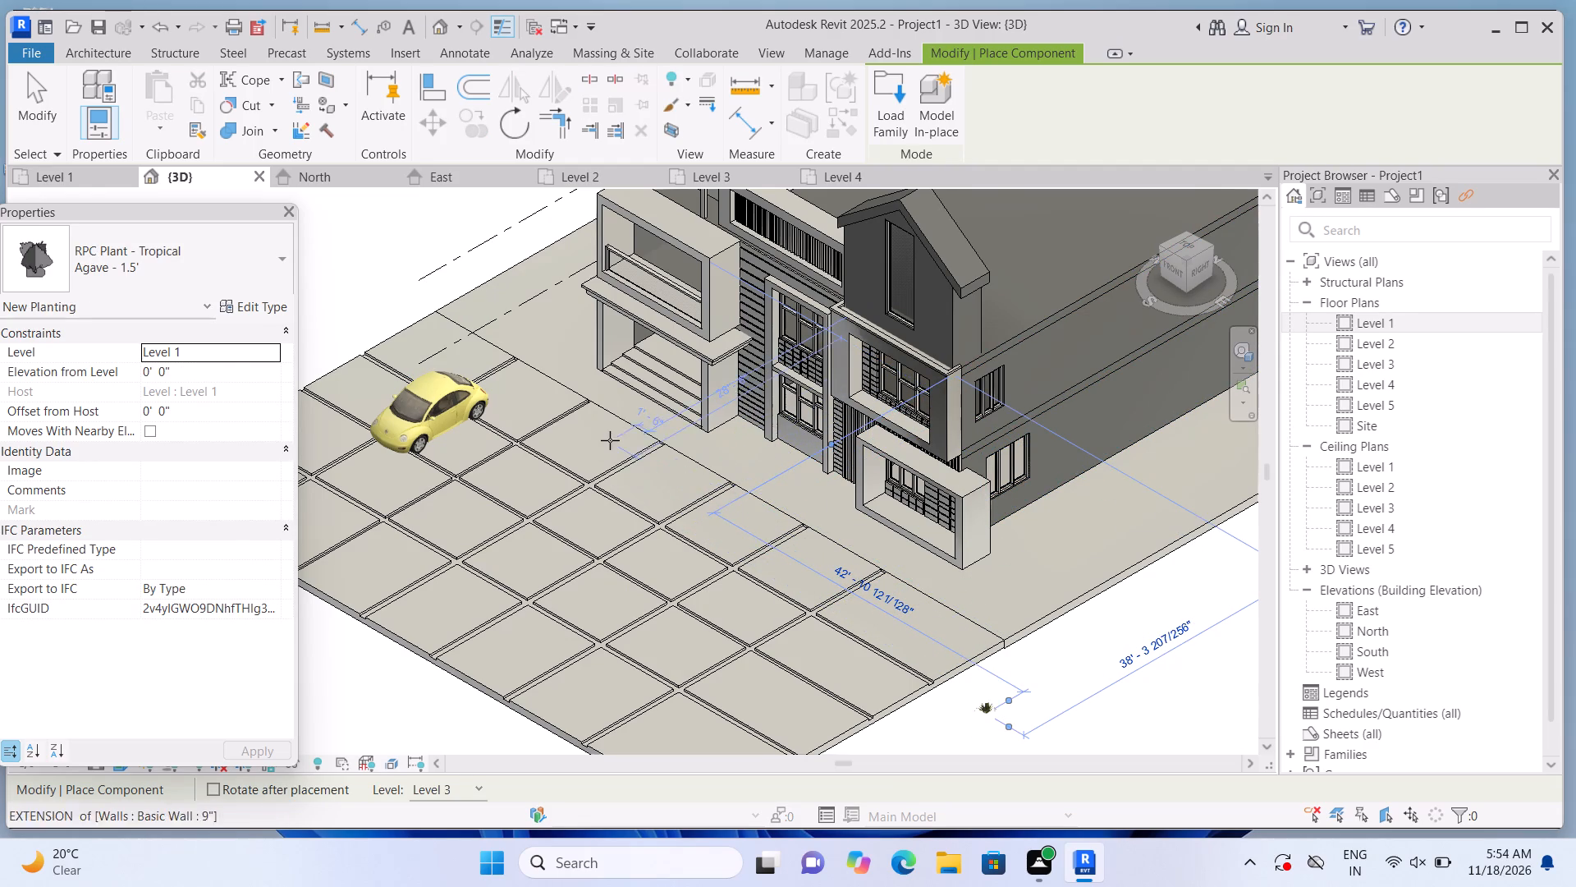
{"action": "scroll", "coordinate": [610, 437], "scroll_direction": "up", "scroll_amount": 1}
{"action": "scroll", "coordinate": [939, 537], "scroll_direction": "up", "scroll_amount": 2}
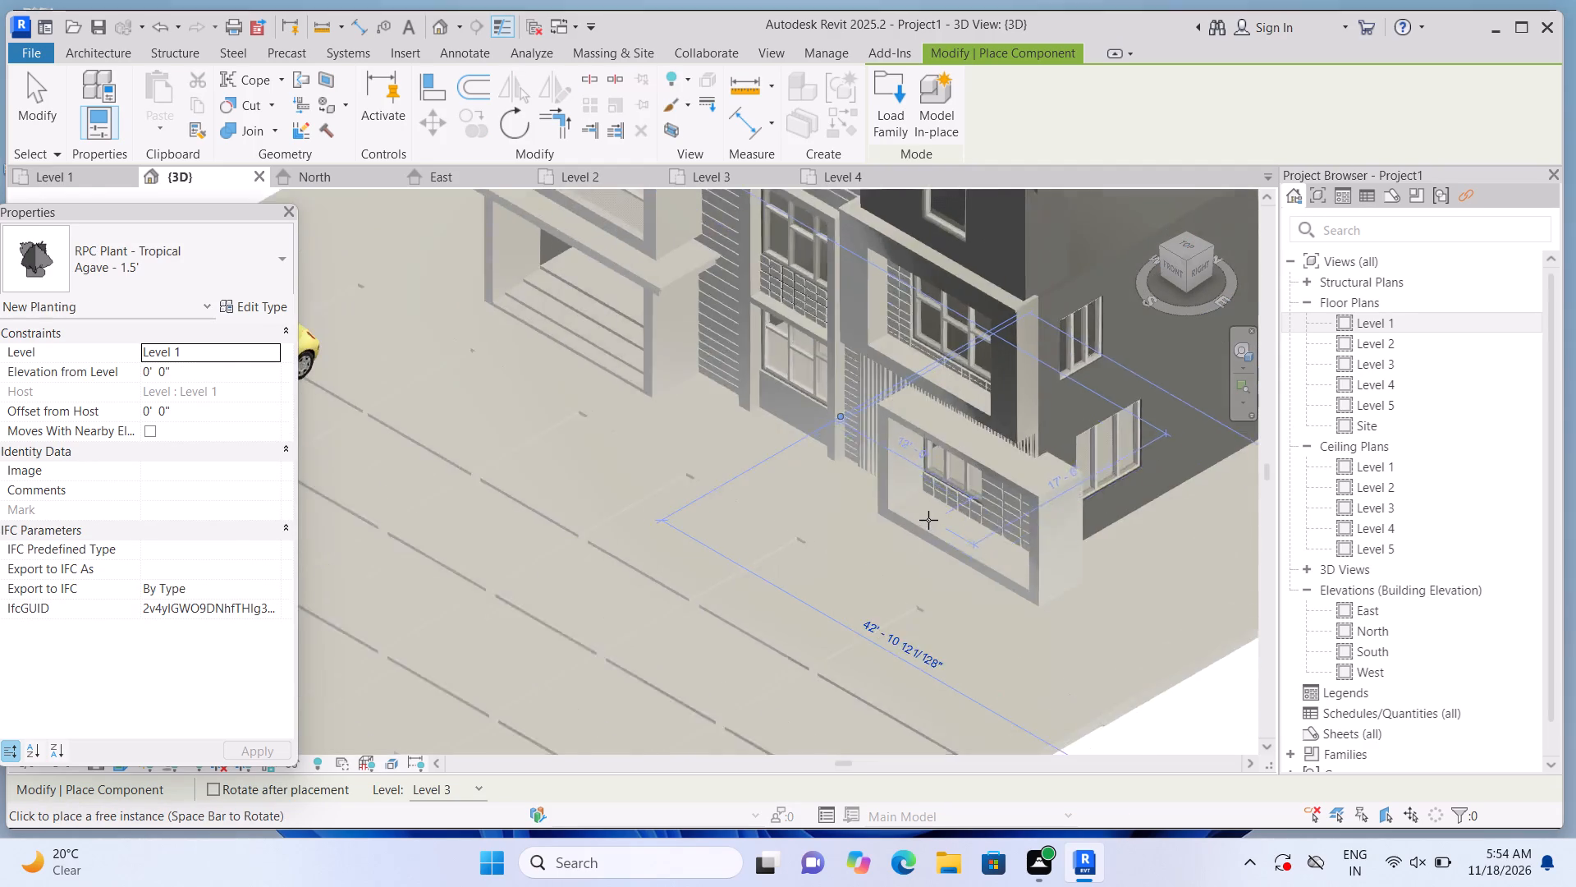
{"action": "scroll", "coordinate": [928, 520], "scroll_direction": "up", "scroll_amount": 2}
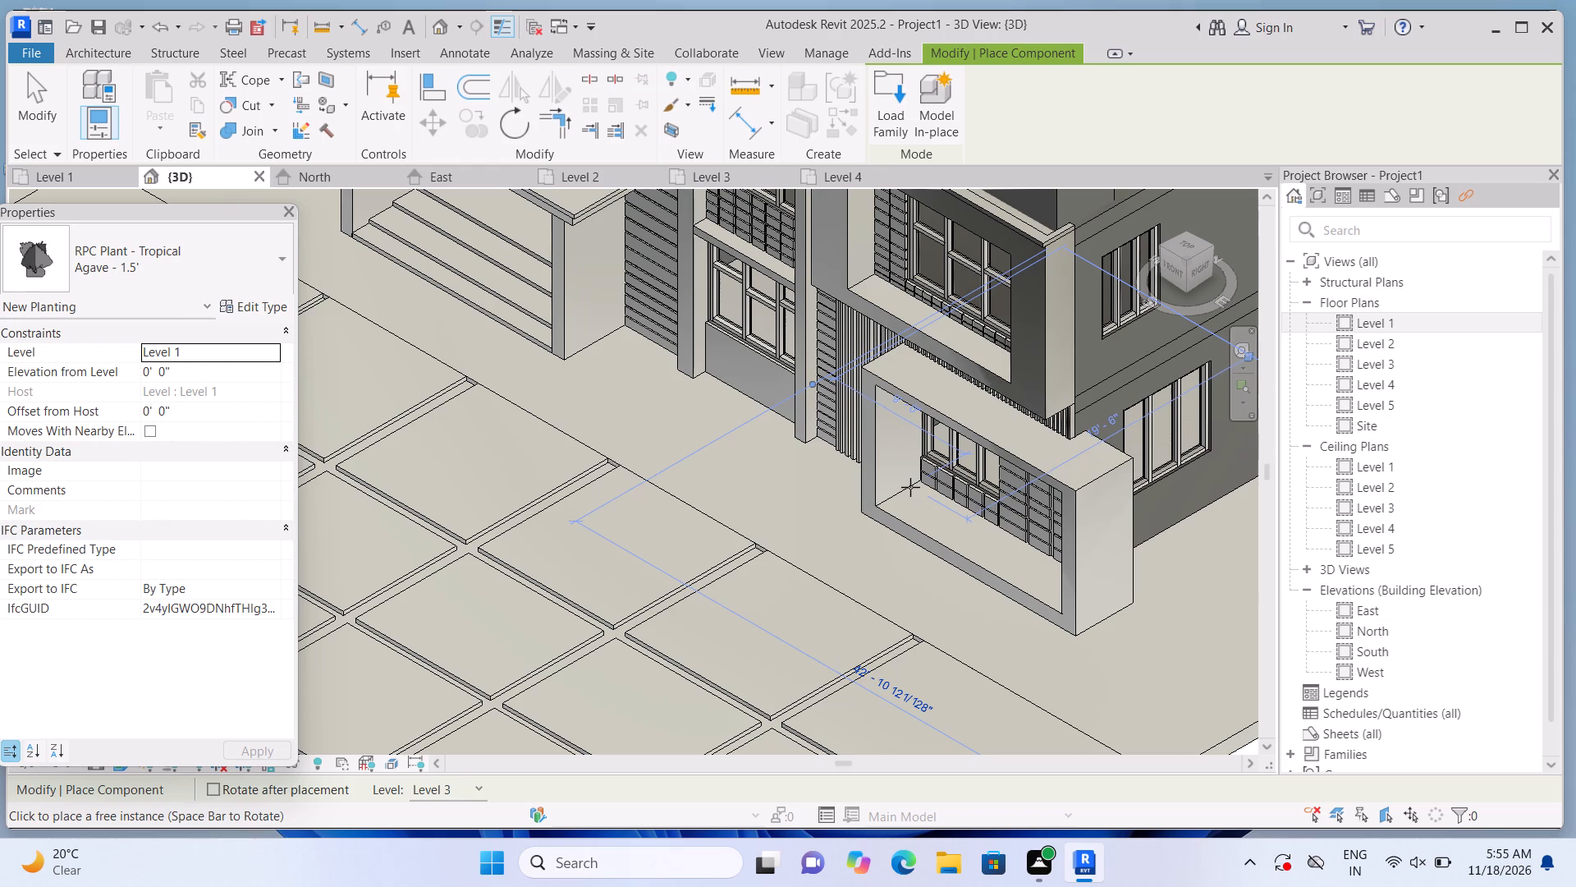
{"action": "left_click", "coordinate": [910, 487]}
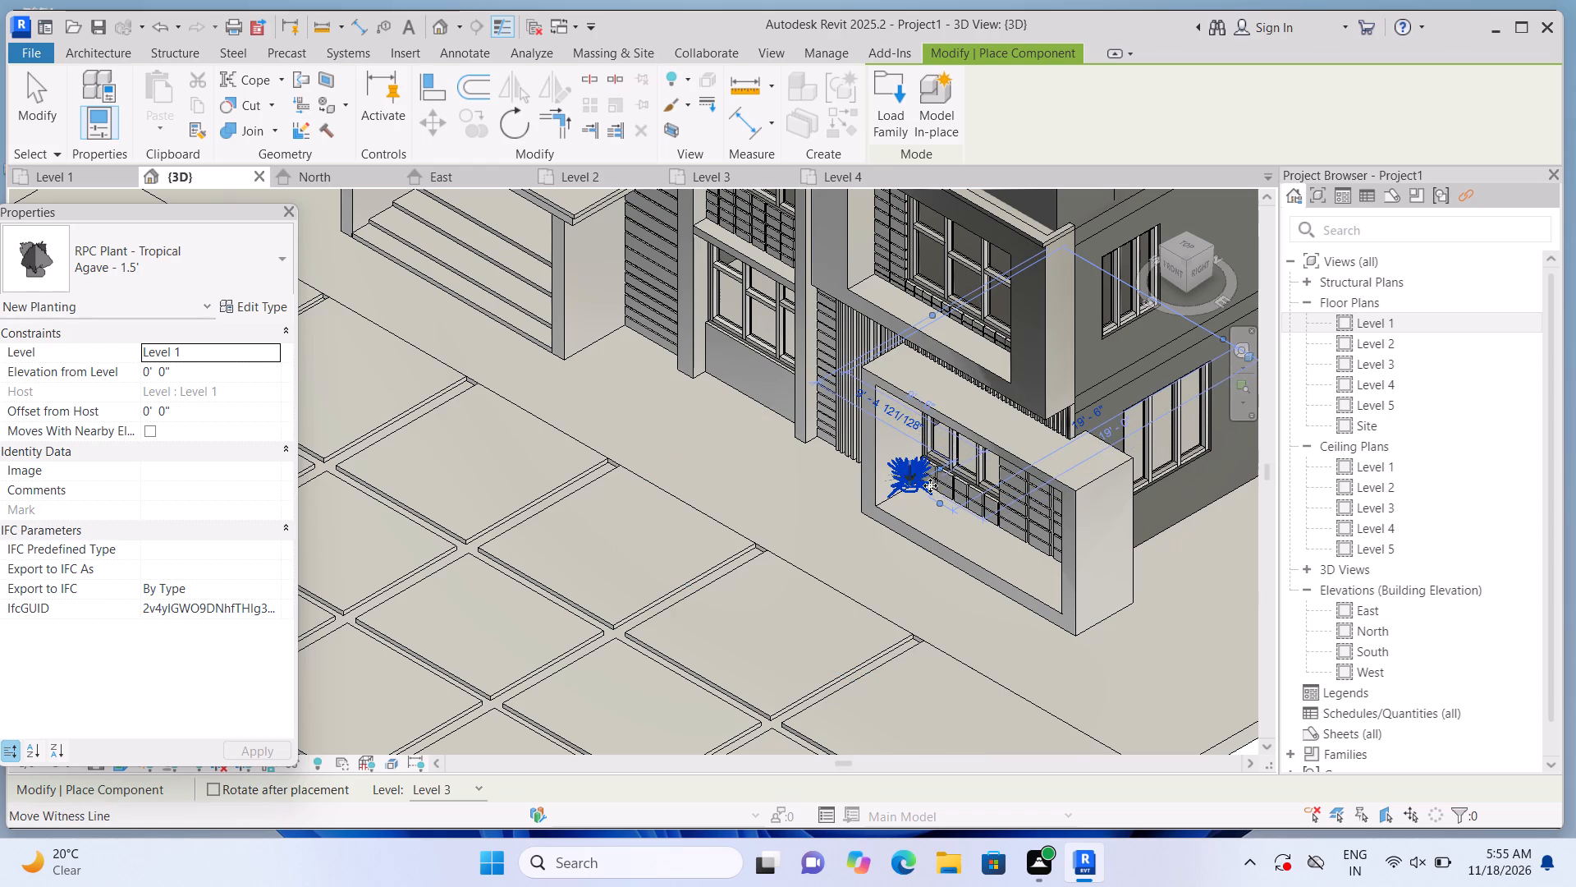
{"action": "left_click", "coordinate": [930, 485]}
{"action": "left_click", "coordinate": [926, 489]}
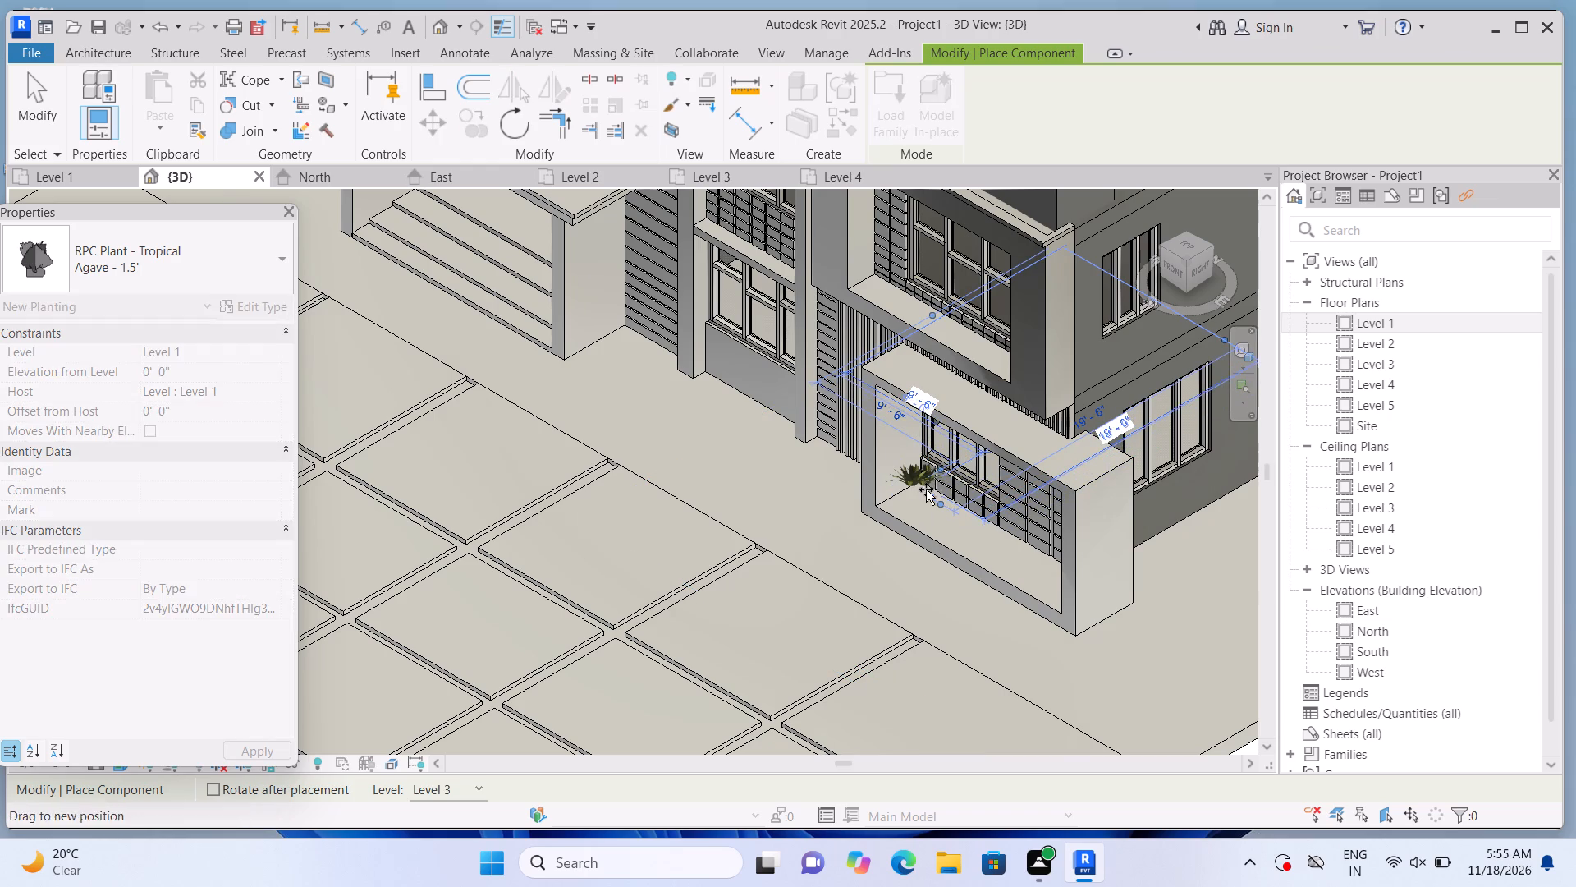
{"action": "left_click", "coordinate": [928, 501]}
{"action": "left_click", "coordinate": [926, 496]}
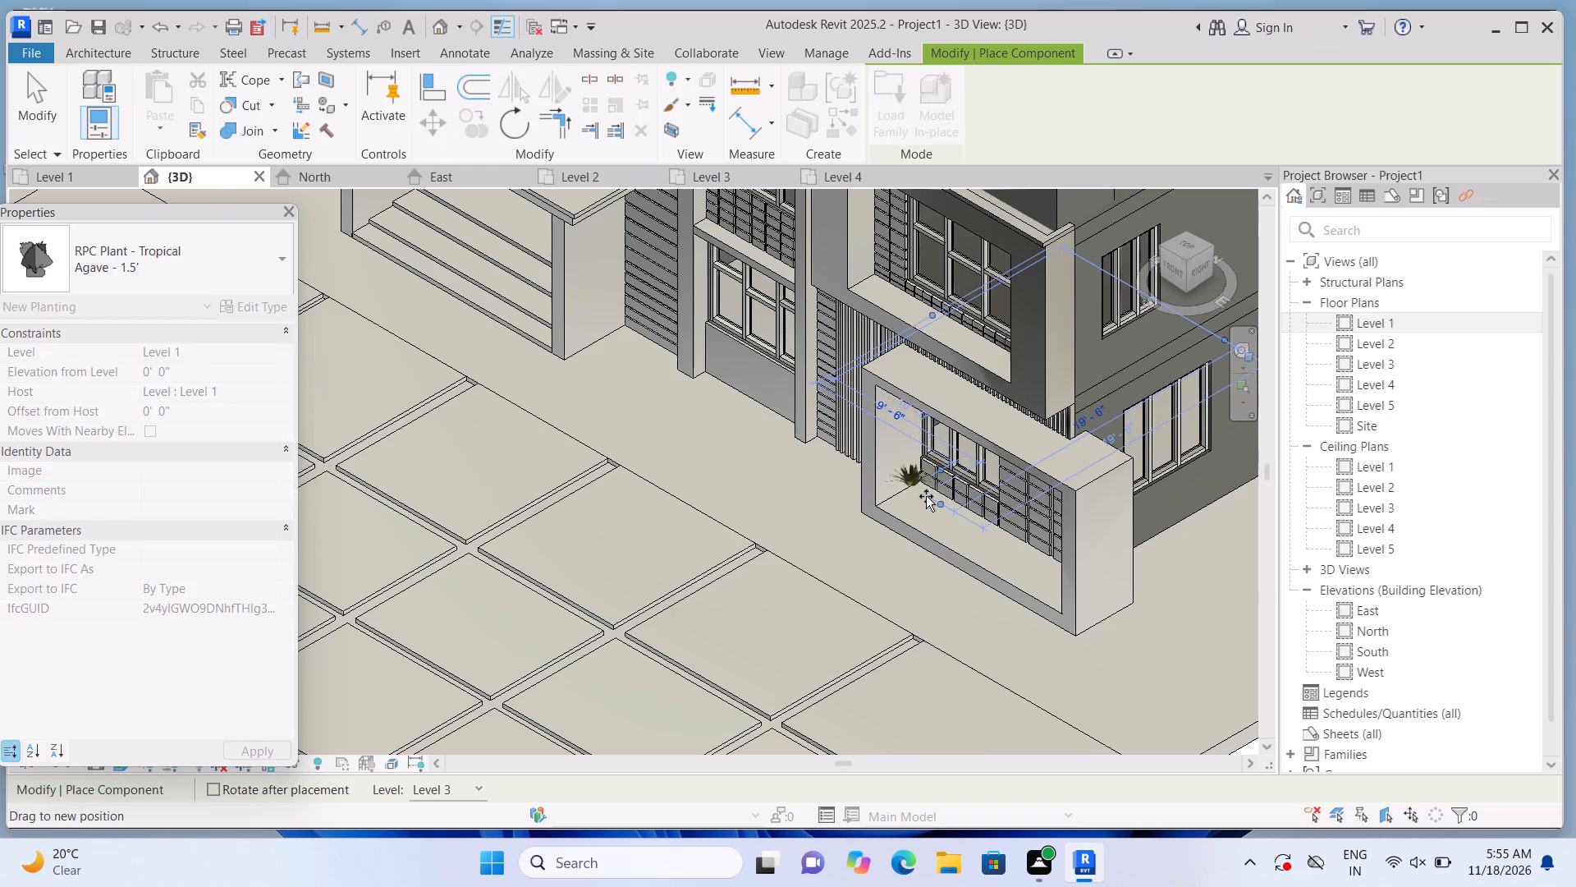
{"action": "key", "text": "Escape"}
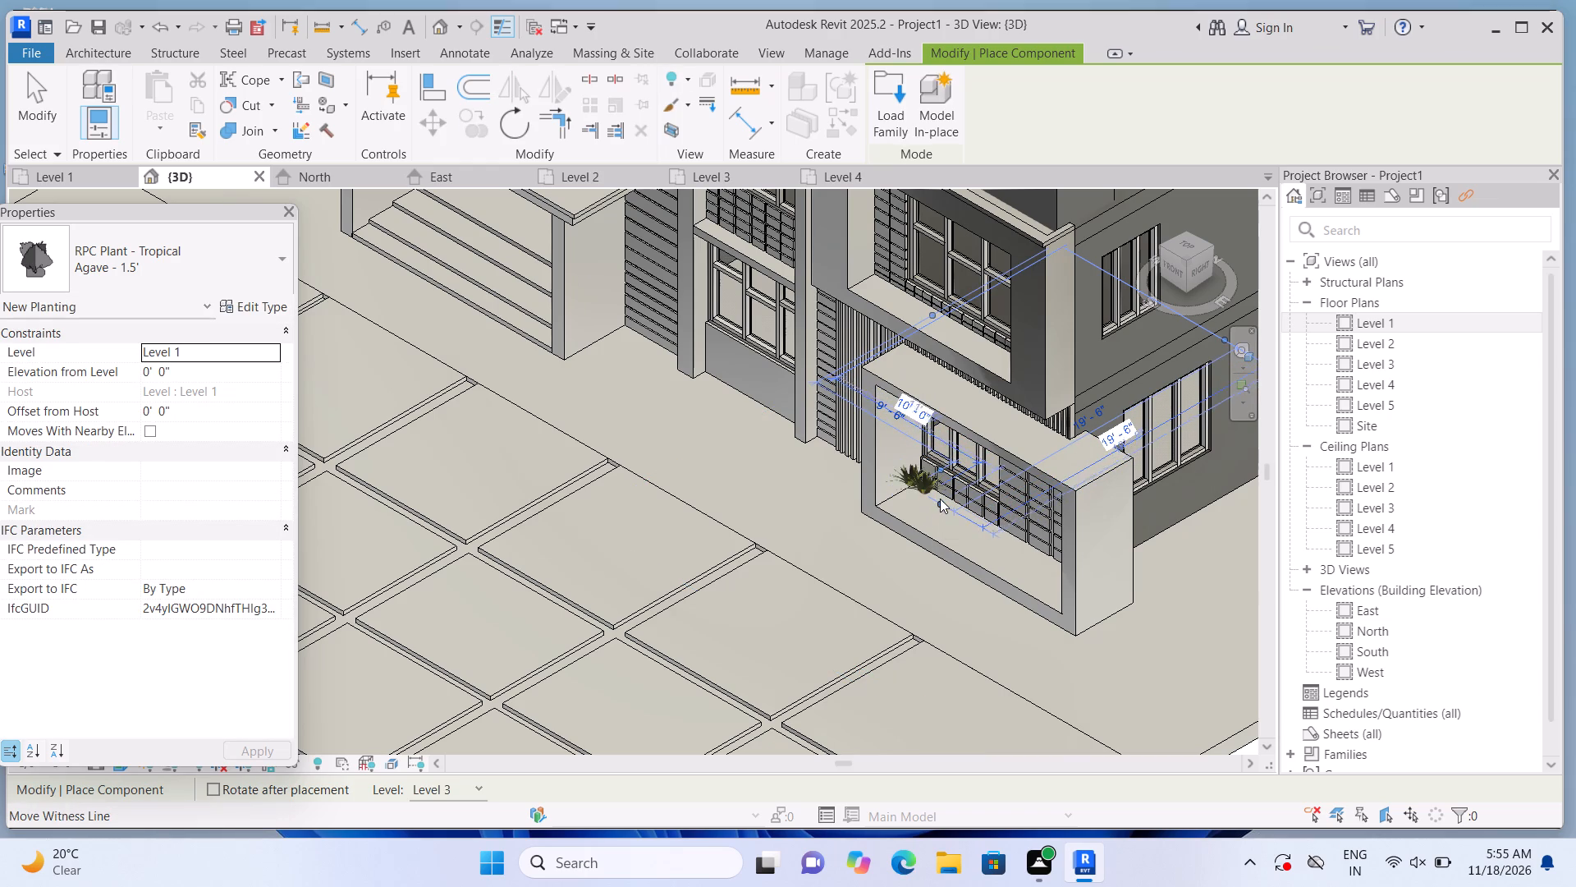
{"action": "key", "text": "Escape"}
Select the Agave plant inside the projecting ground-floor window frame.
{"action": "left_click", "coordinate": [919, 482]}
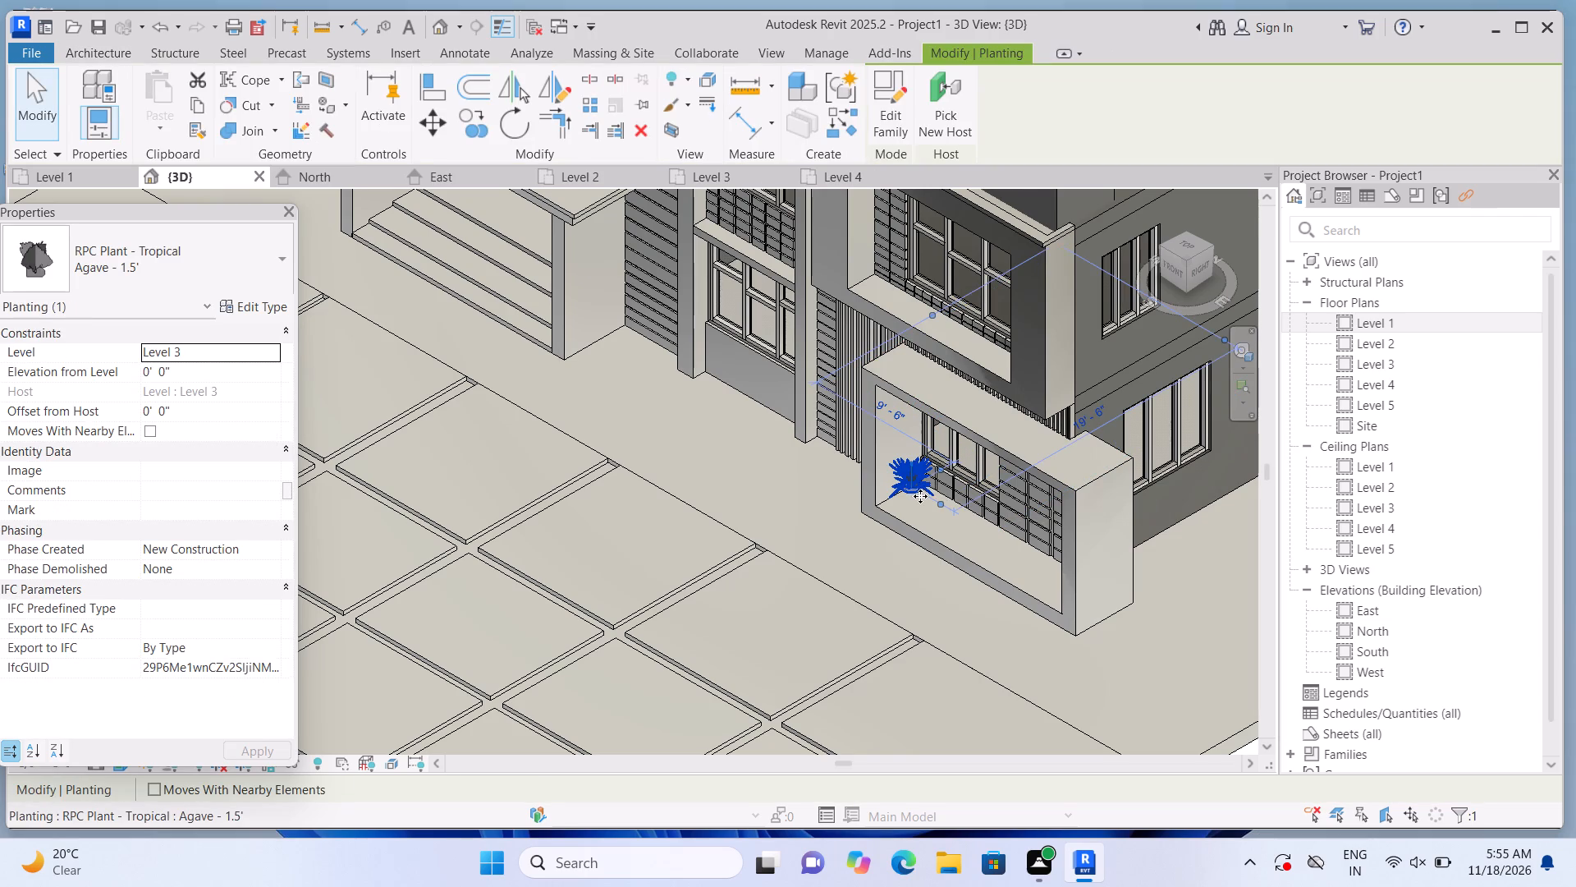
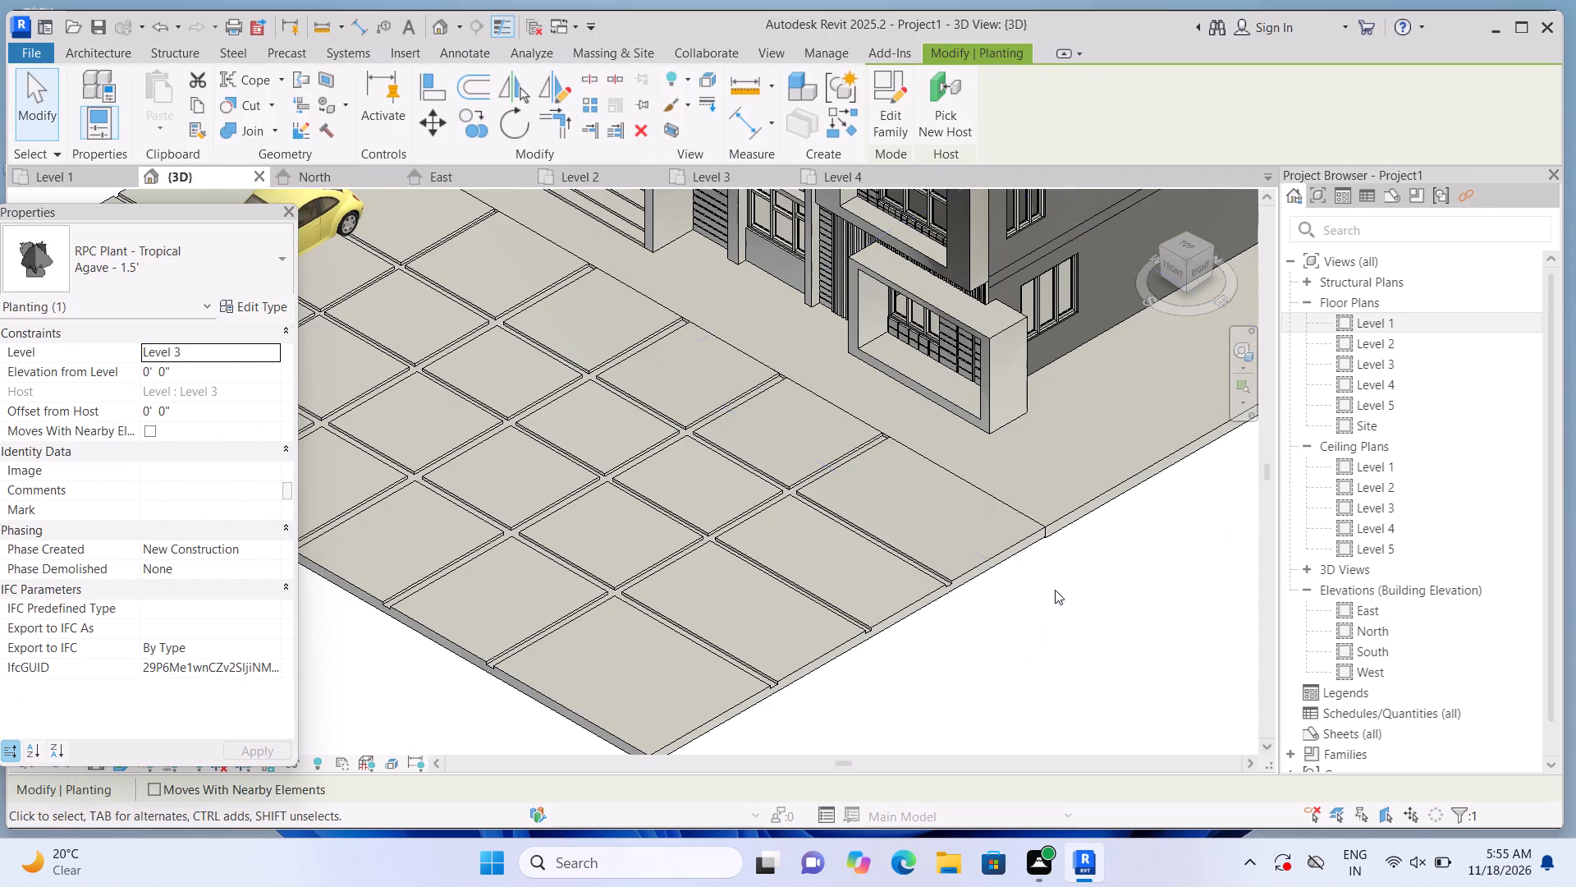
Load the RPC Tree - Conifer family from the Planting folder for placement as a component.
{"action": "scroll", "coordinate": [1032, 614], "scroll_direction": "down", "scroll_amount": 3}
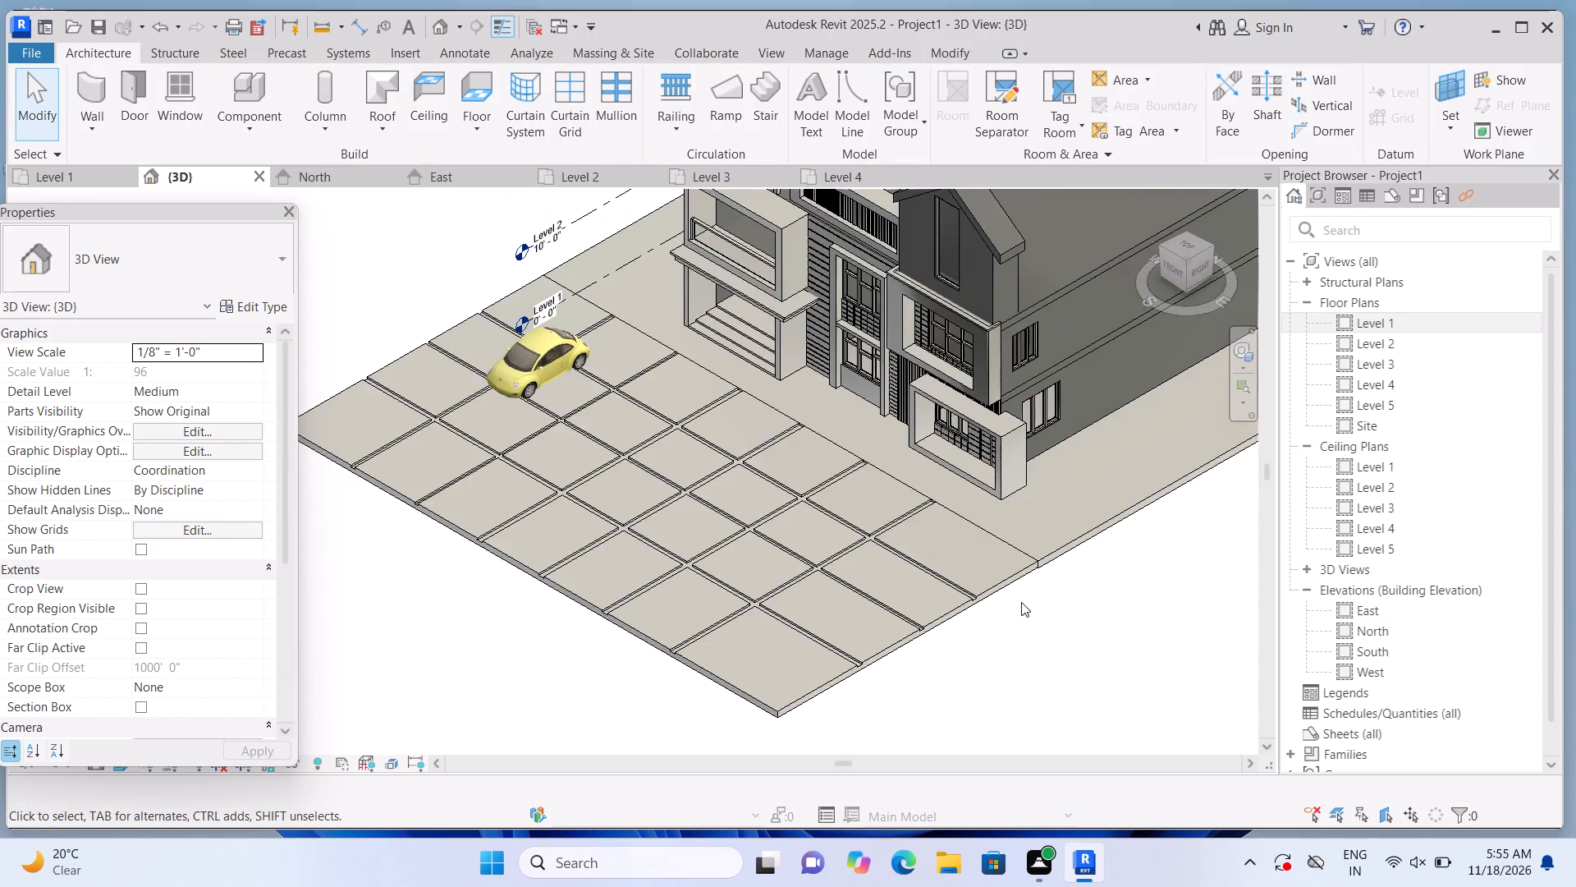
{"action": "middle_click_drag", "start_coordinate": [982, 619], "coordinate": [912, 637]}
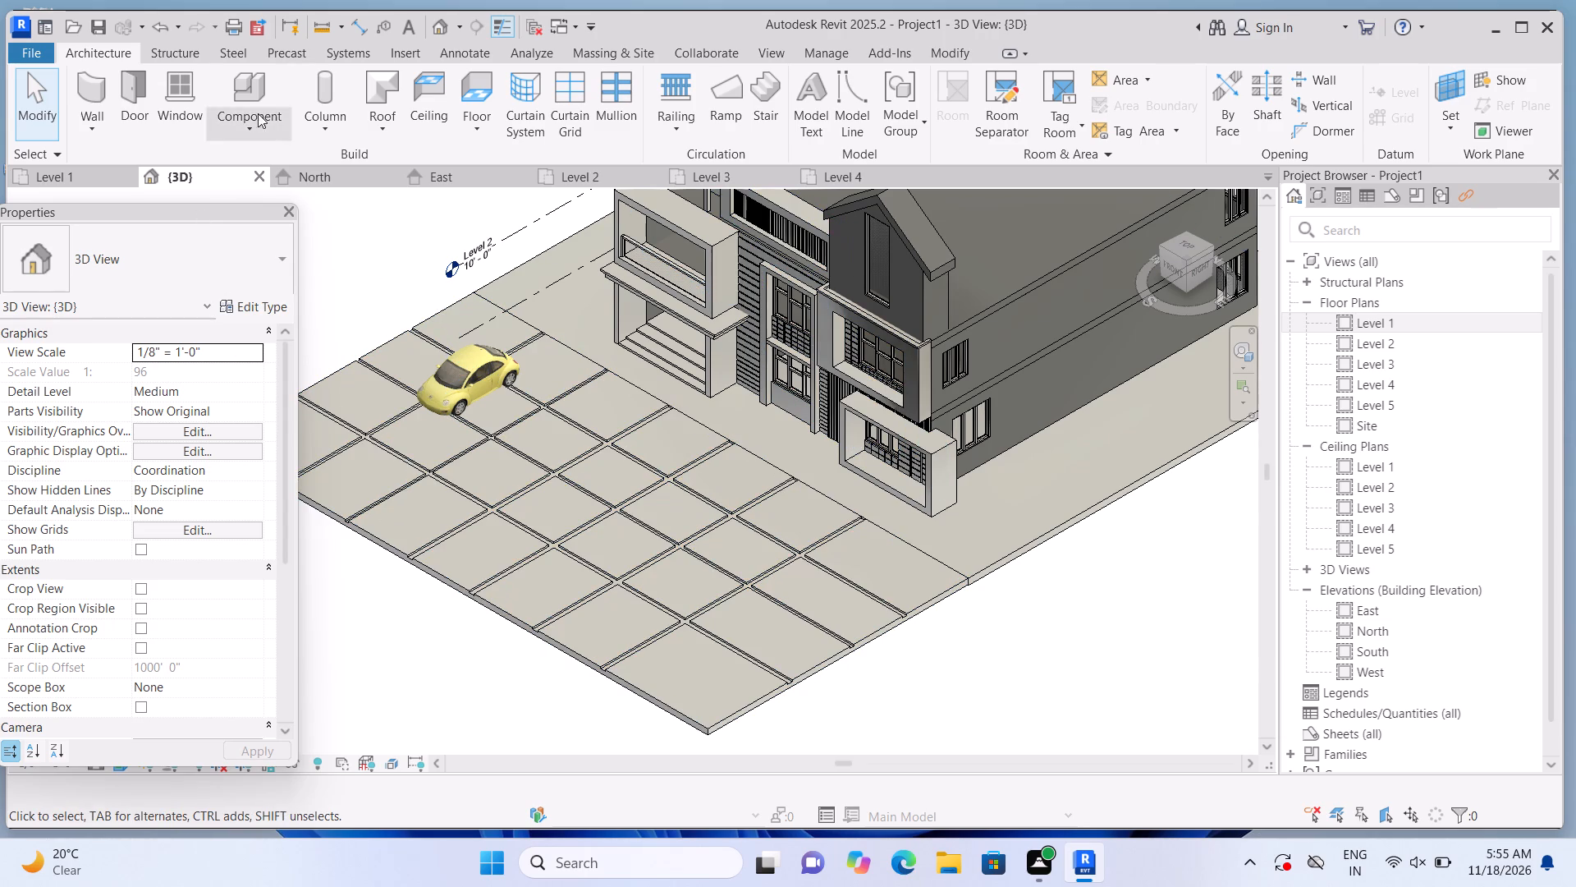
{"action": "left_click", "coordinate": [262, 92]}
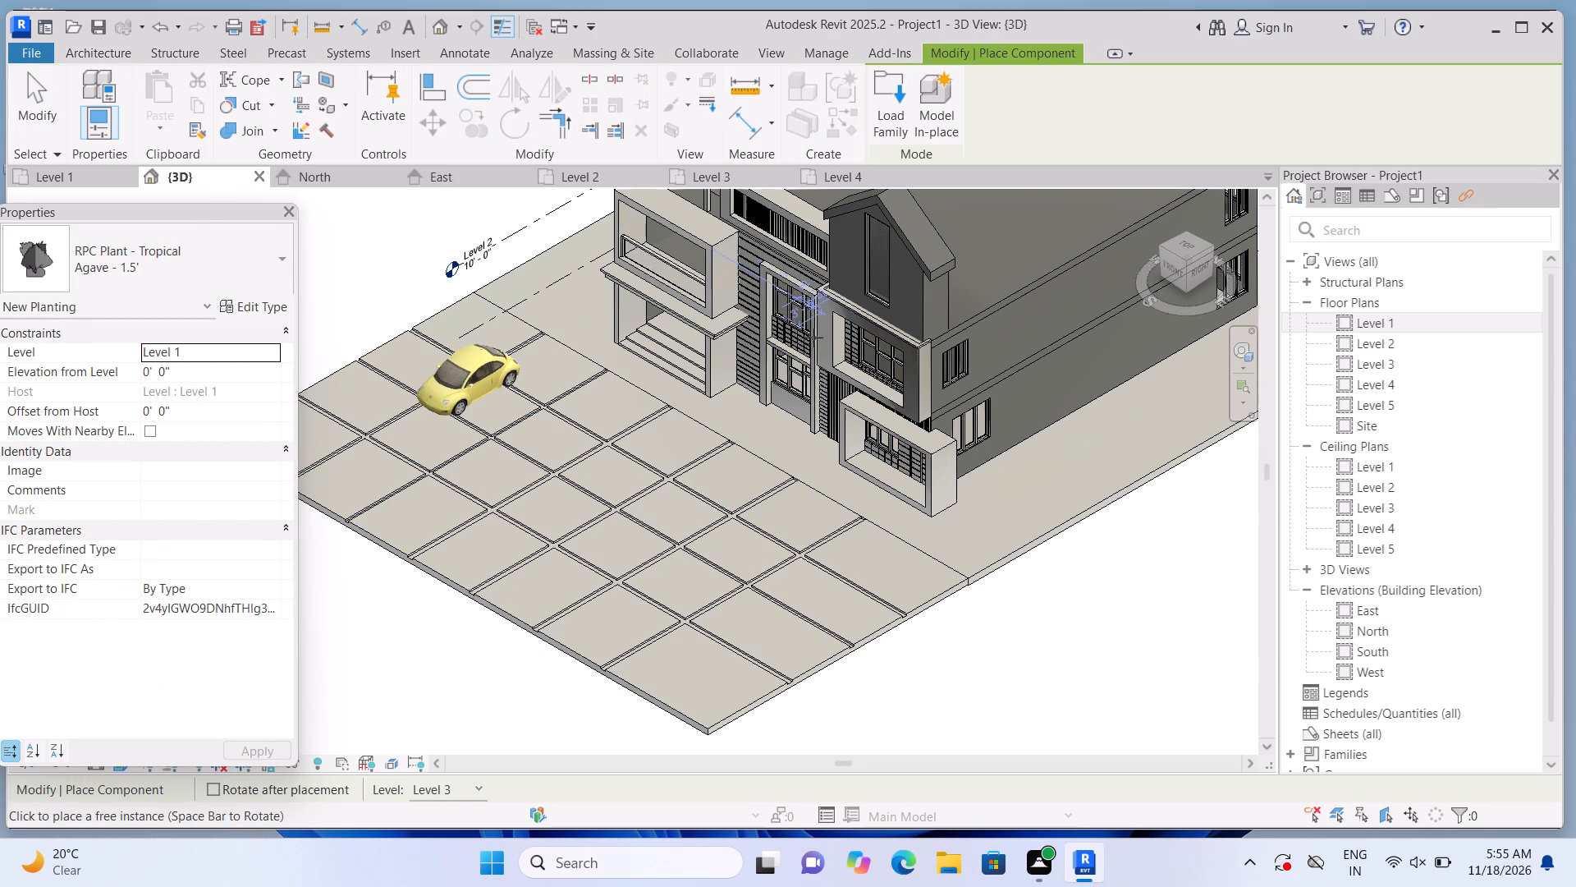
{"action": "left_click", "coordinate": [883, 117]}
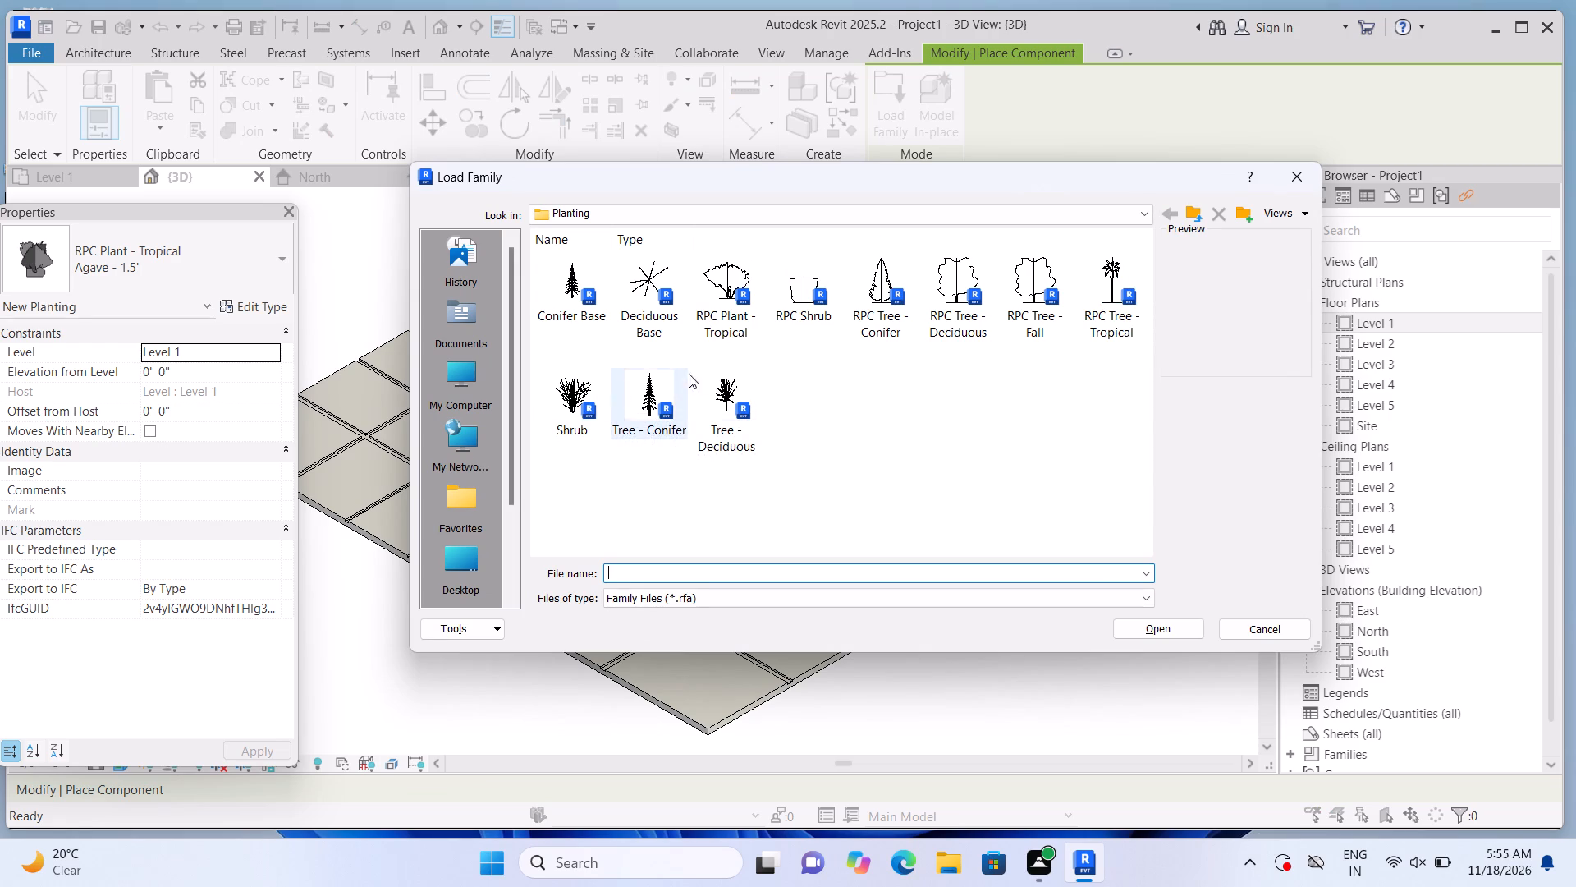
{"action": "left_click", "coordinate": [901, 306]}
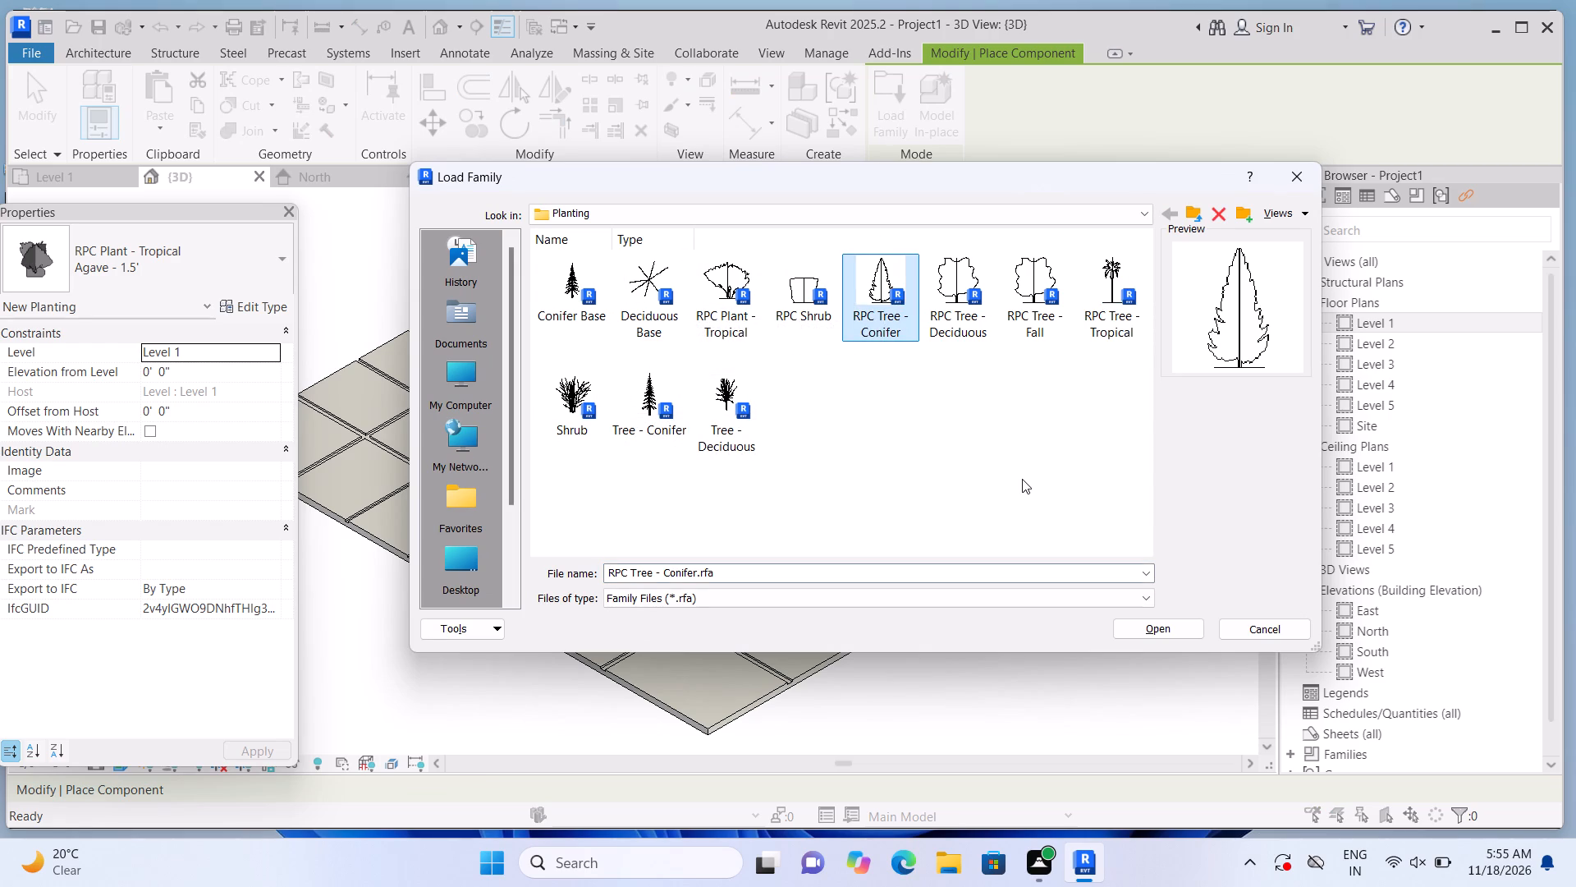
{"action": "left_click", "coordinate": [1157, 626]}
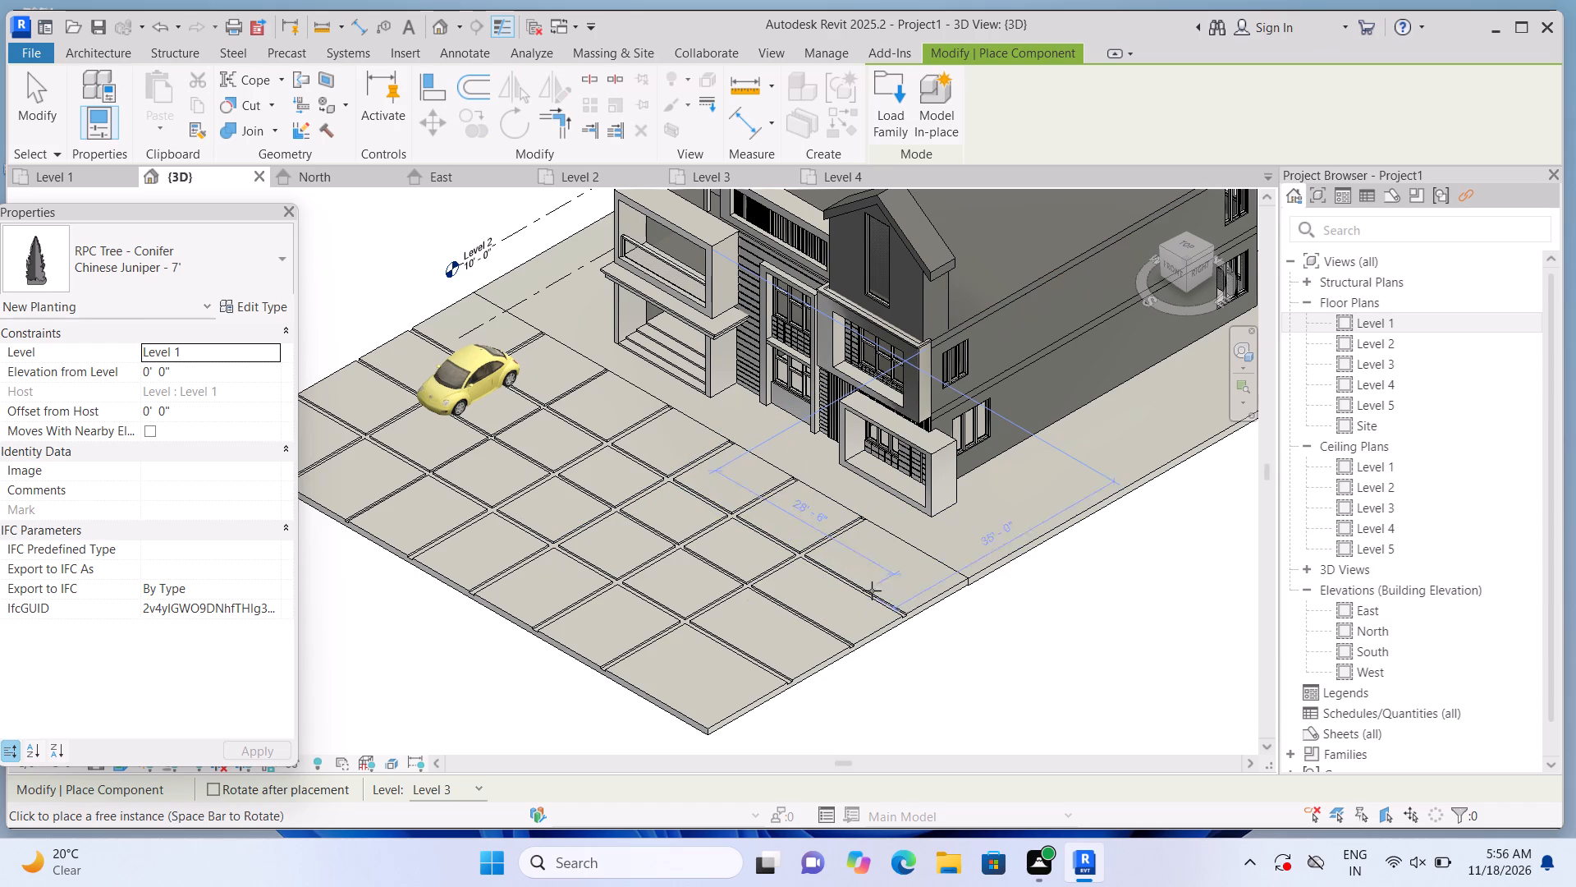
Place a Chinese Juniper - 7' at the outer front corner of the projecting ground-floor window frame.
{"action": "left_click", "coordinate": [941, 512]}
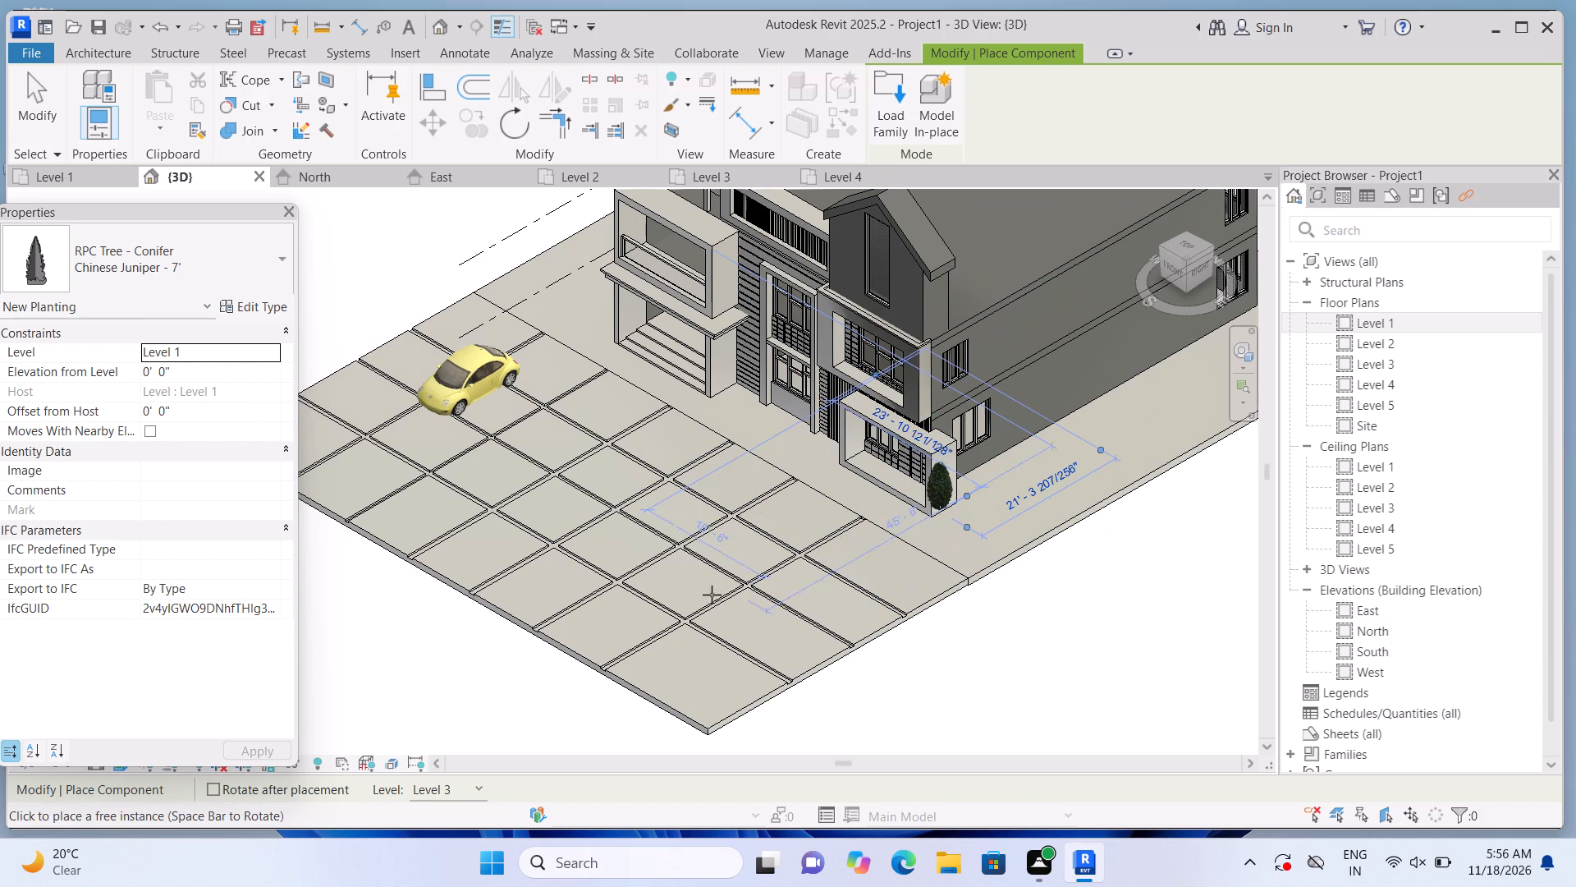
Place two Chinese Juniper - 7' trees side by side next to the entrance steps, on the car's side.
{"action": "scroll", "coordinate": [570, 317], "scroll_direction": "up", "scroll_amount": 1}
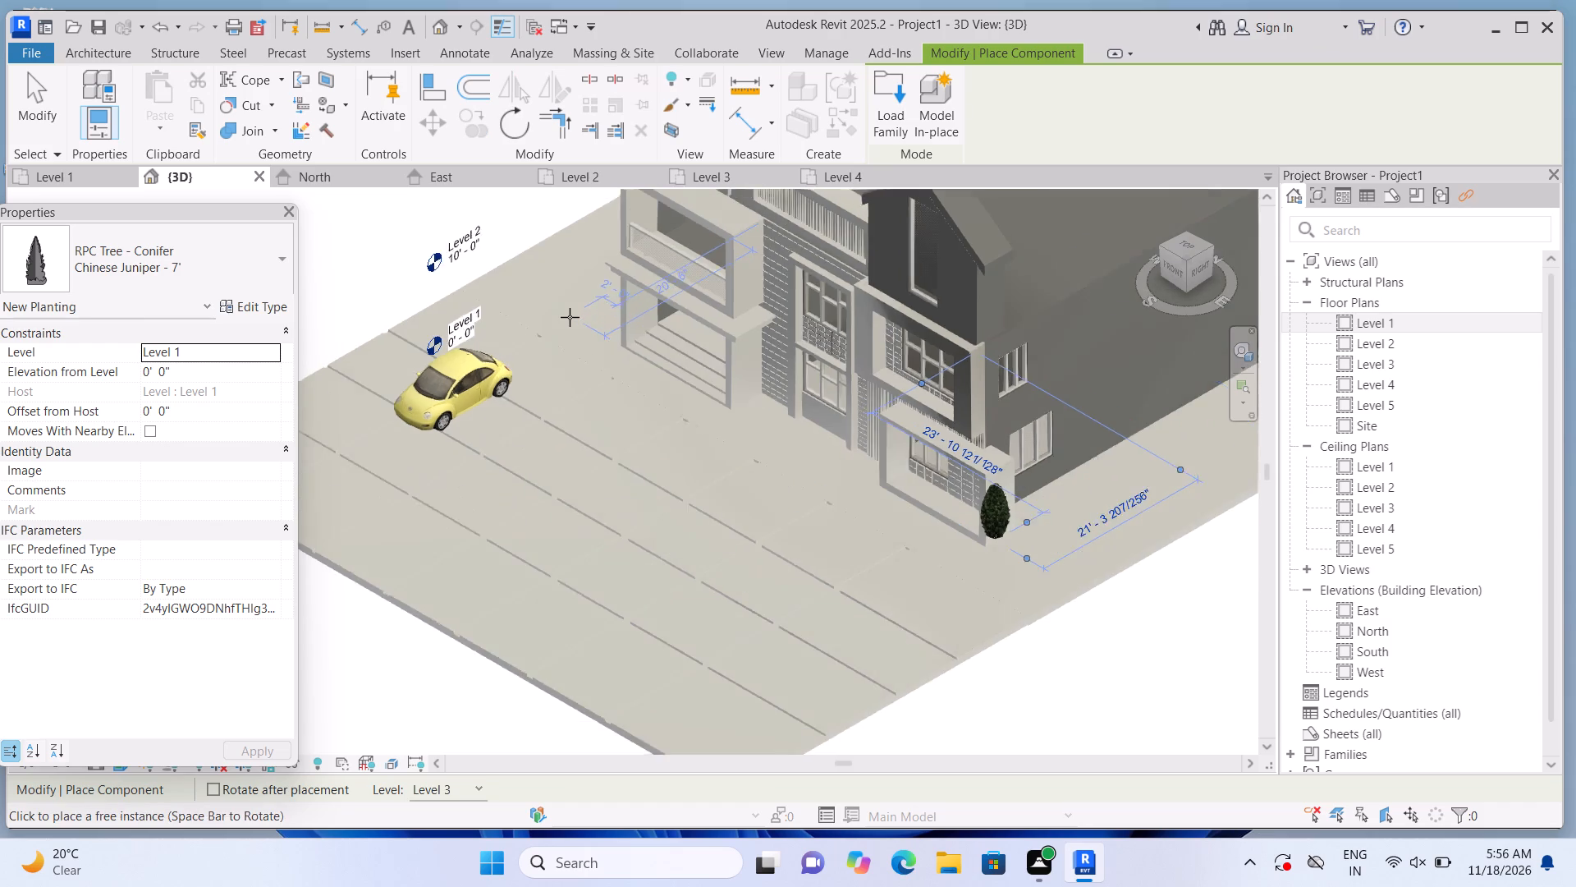
{"action": "scroll", "coordinate": [570, 317], "scroll_direction": "up", "scroll_amount": 1}
{"action": "middle_click_drag", "start_coordinate": [586, 327], "coordinate": [678, 387]}
{"action": "scroll", "coordinate": [680, 387], "scroll_direction": "up", "scroll_amount": 2}
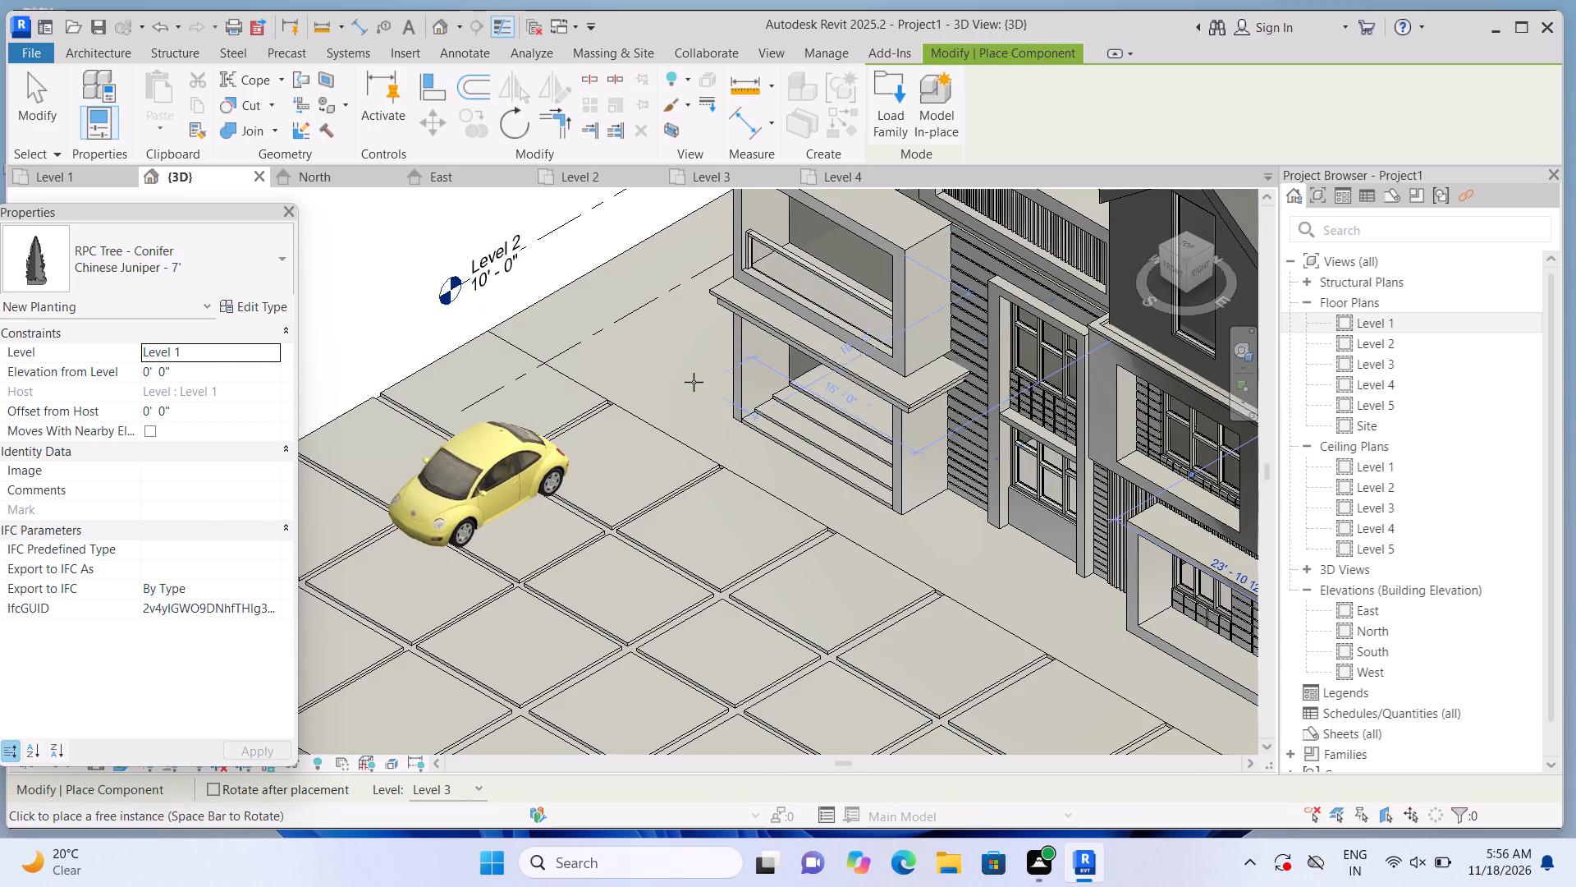
{"action": "left_click", "coordinate": [687, 377]}
{"action": "scroll", "coordinate": [687, 376], "scroll_direction": "down", "scroll_amount": 1}
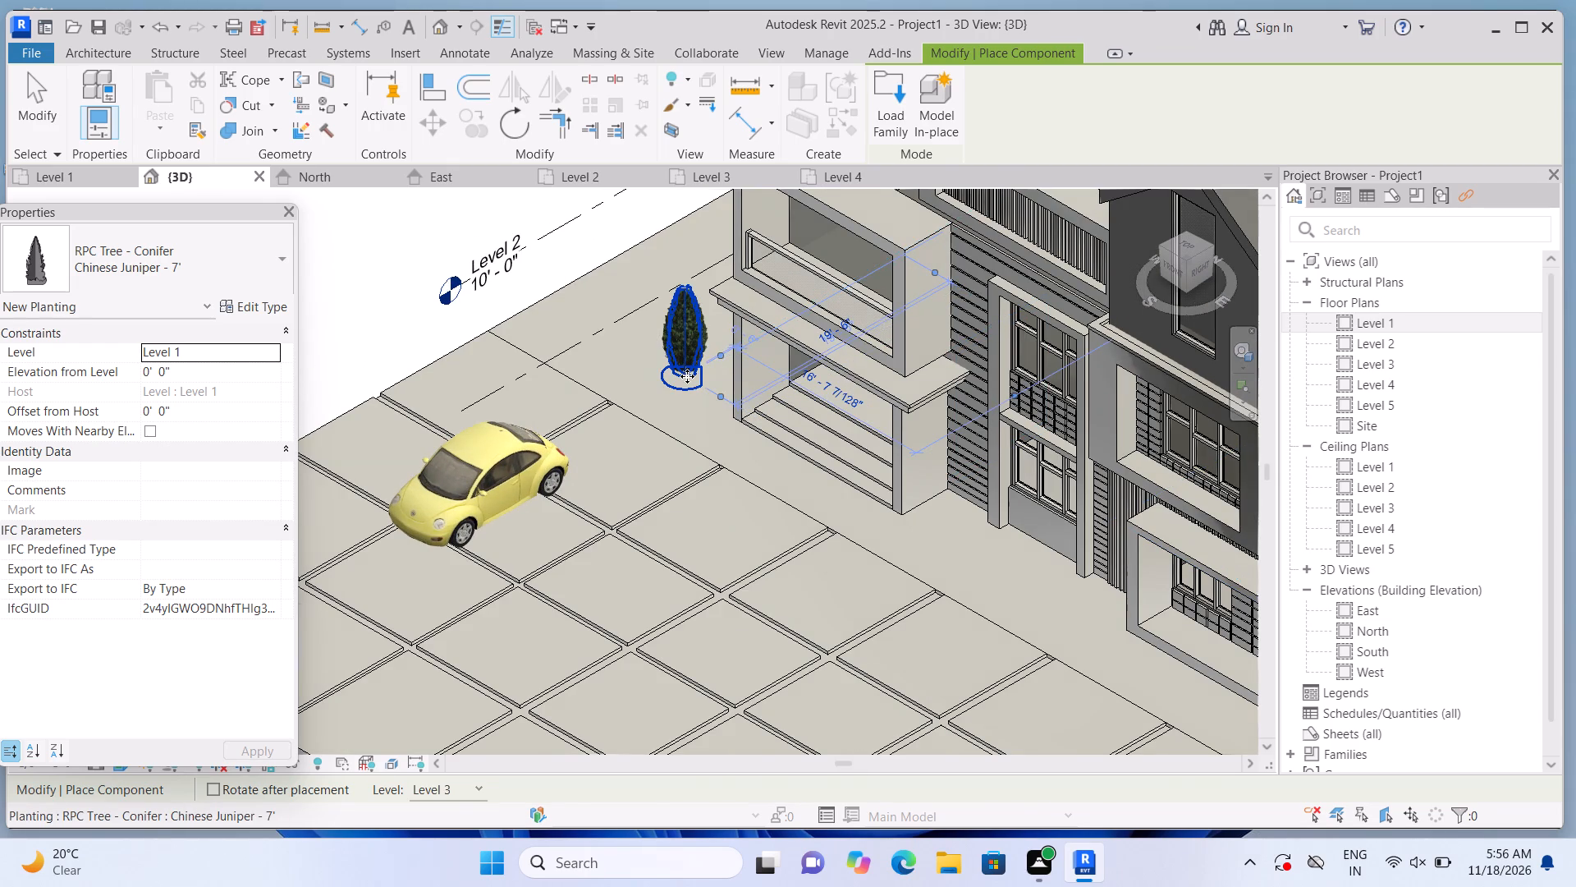
{"action": "scroll", "coordinate": [687, 376], "scroll_direction": "down", "scroll_amount": 4}
{"action": "scroll", "coordinate": [675, 414], "scroll_direction": "up", "scroll_amount": 7}
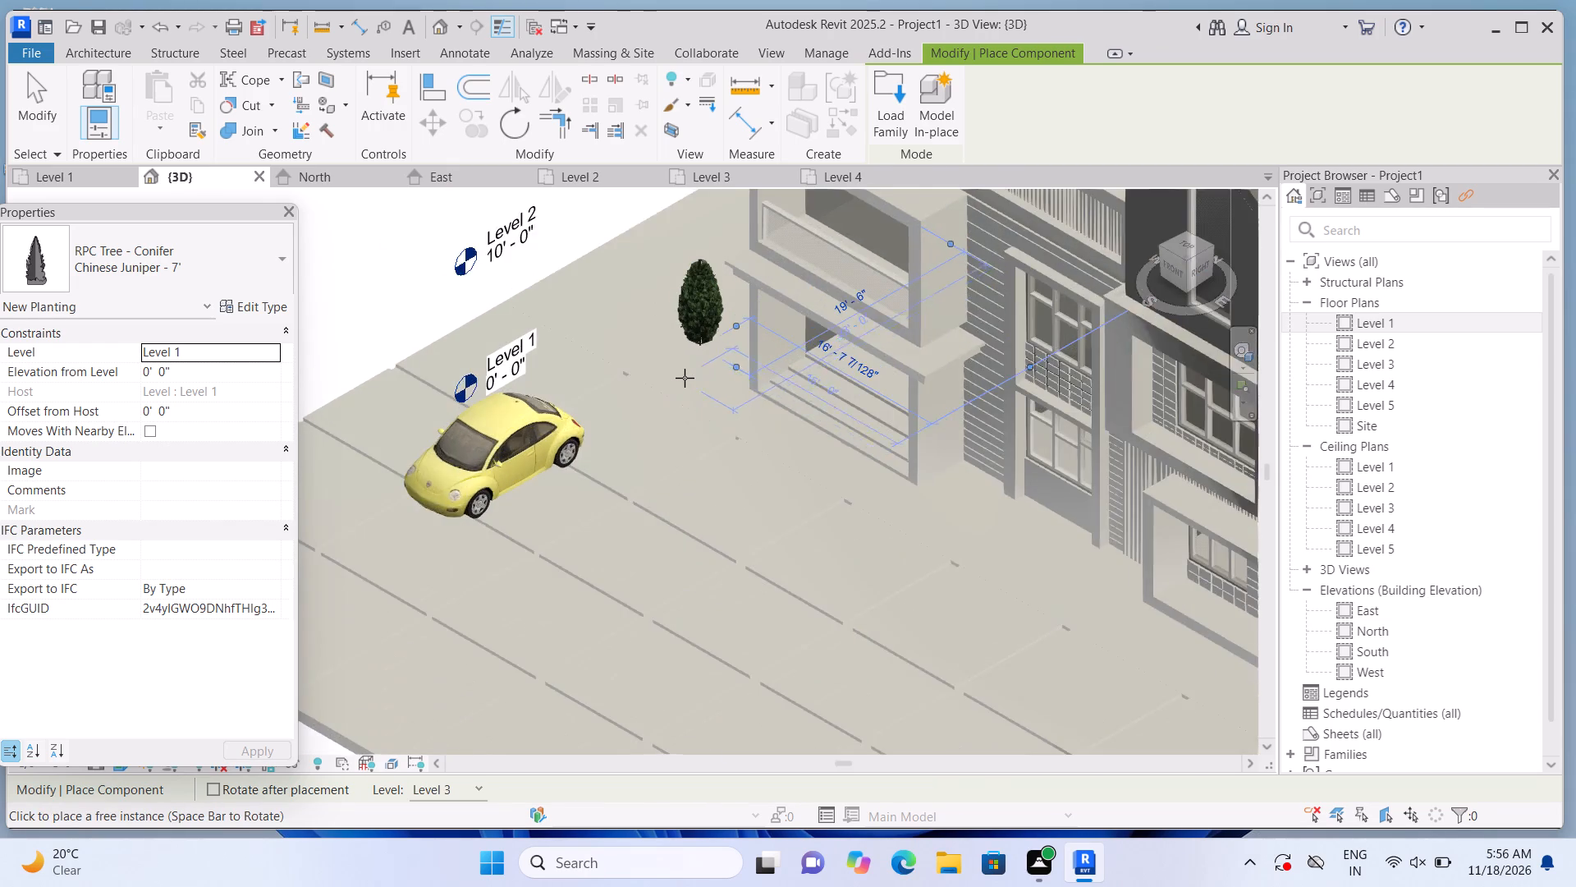
{"action": "scroll", "coordinate": [685, 378], "scroll_direction": "up", "scroll_amount": 1}
{"action": "left_click", "coordinate": [753, 338]}
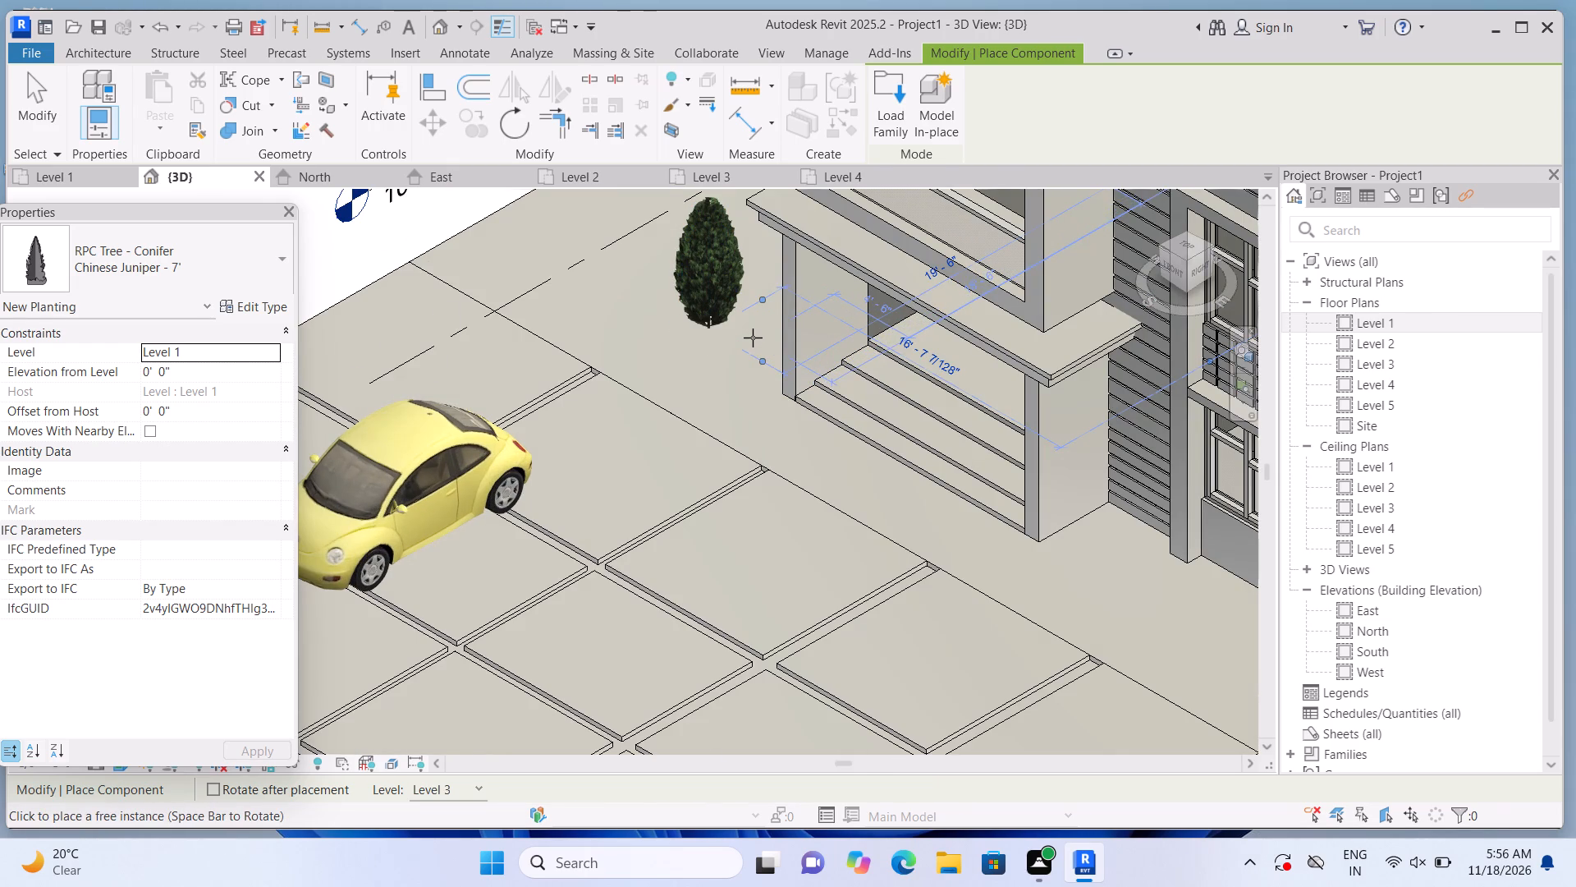
Place another Chinese Juniper - 7' right beside the one at the projecting ground-floor window frame's corner.
{"action": "scroll", "coordinate": [746, 356], "scroll_direction": "down", "scroll_amount": 7}
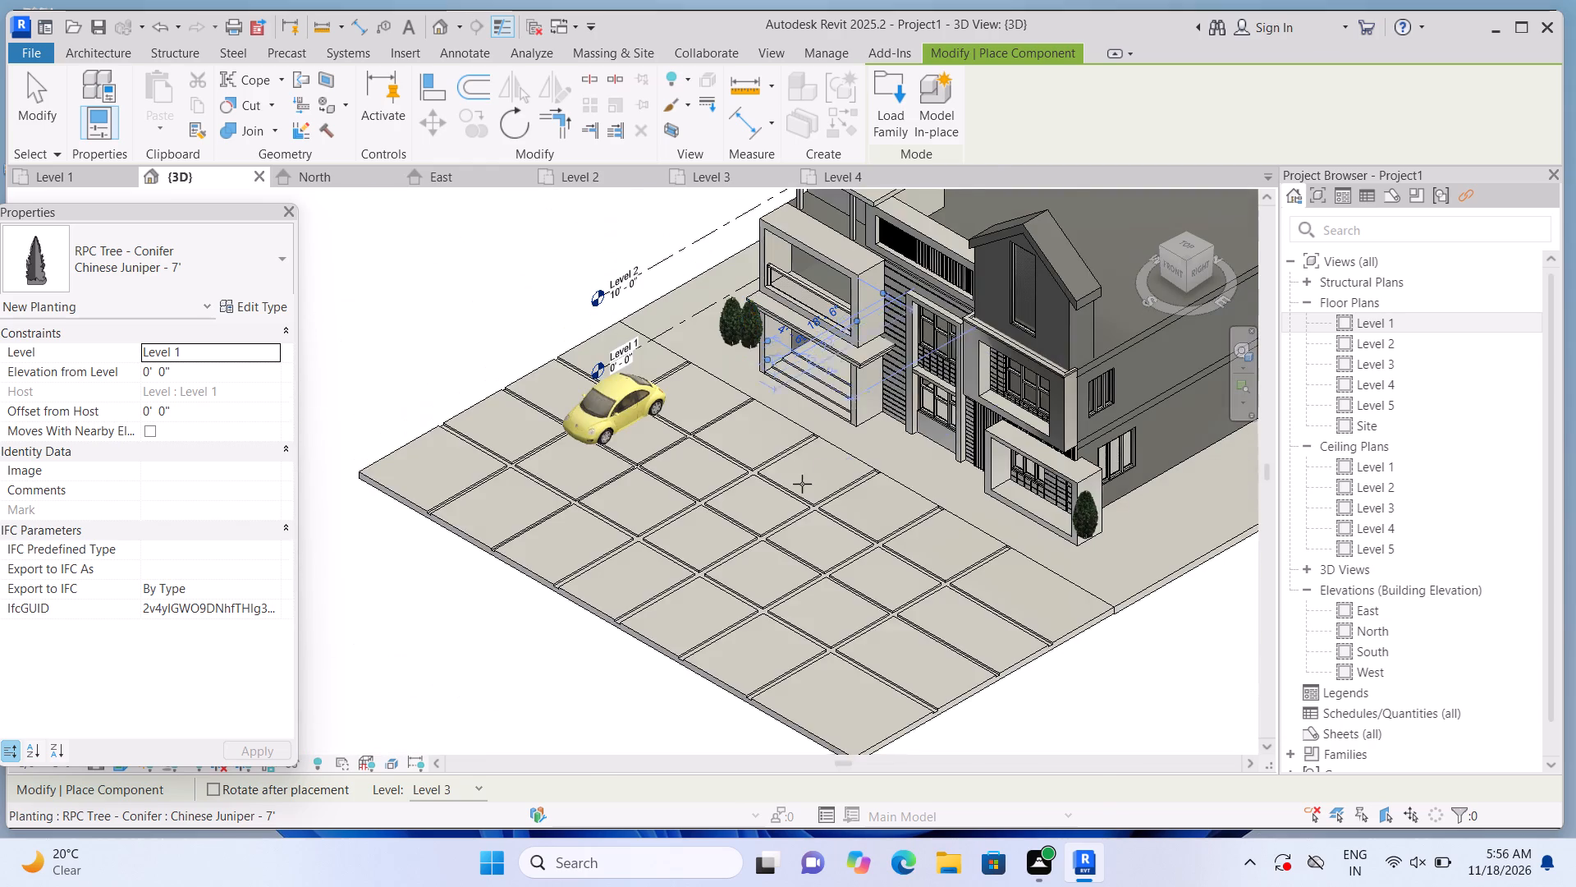
{"action": "scroll", "coordinate": [1026, 570], "scroll_direction": "up", "scroll_amount": 4}
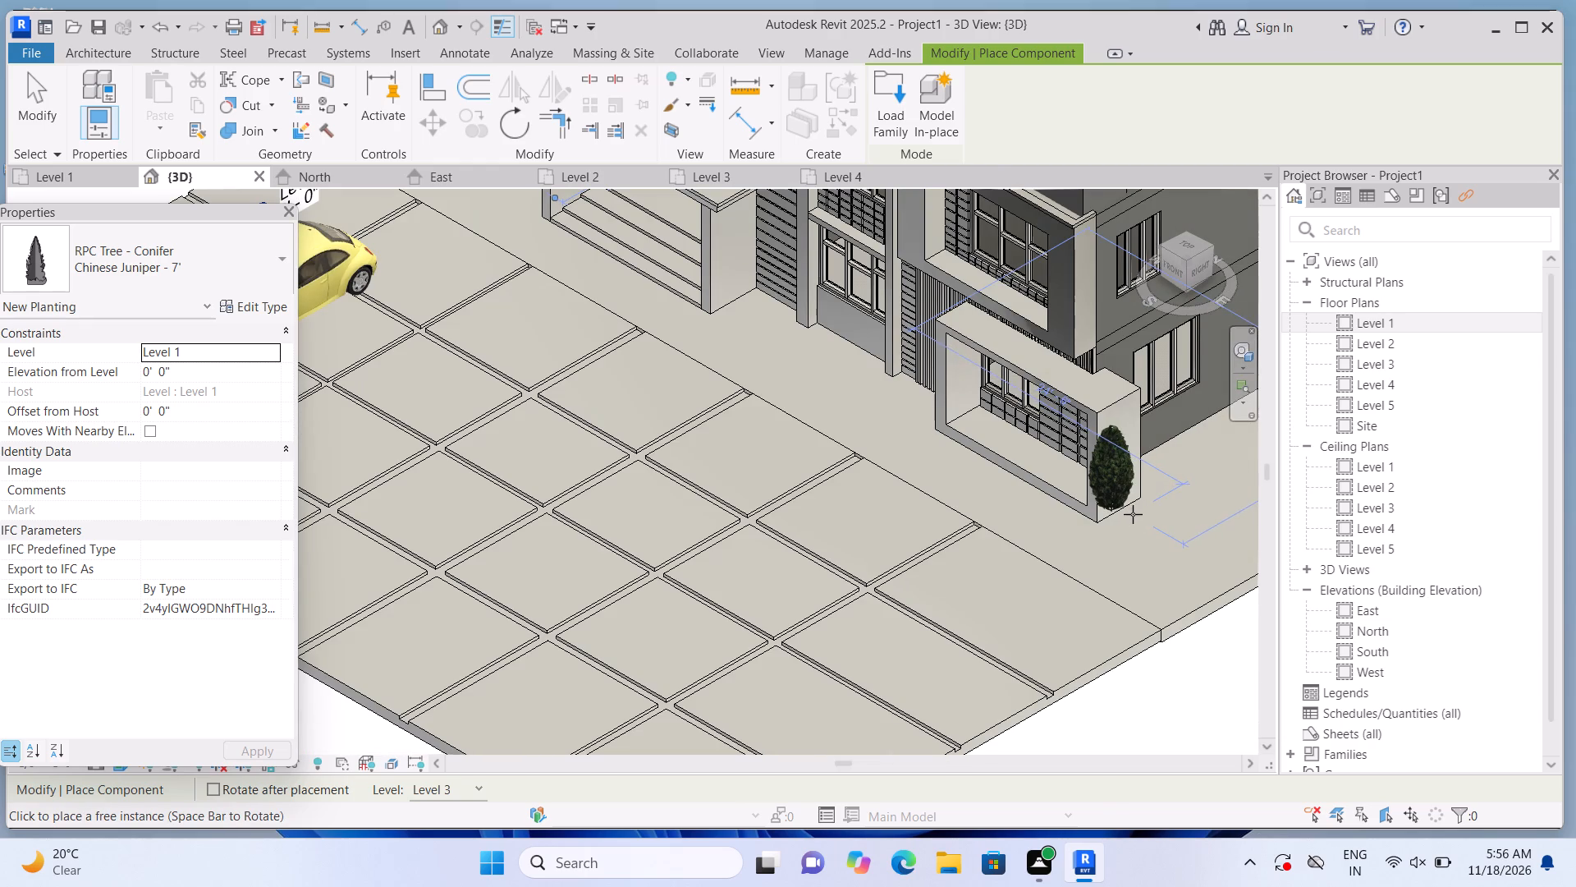
{"action": "left_click", "coordinate": [1128, 509]}
{"action": "scroll", "coordinate": [1128, 509], "scroll_direction": "down", "scroll_amount": 2}
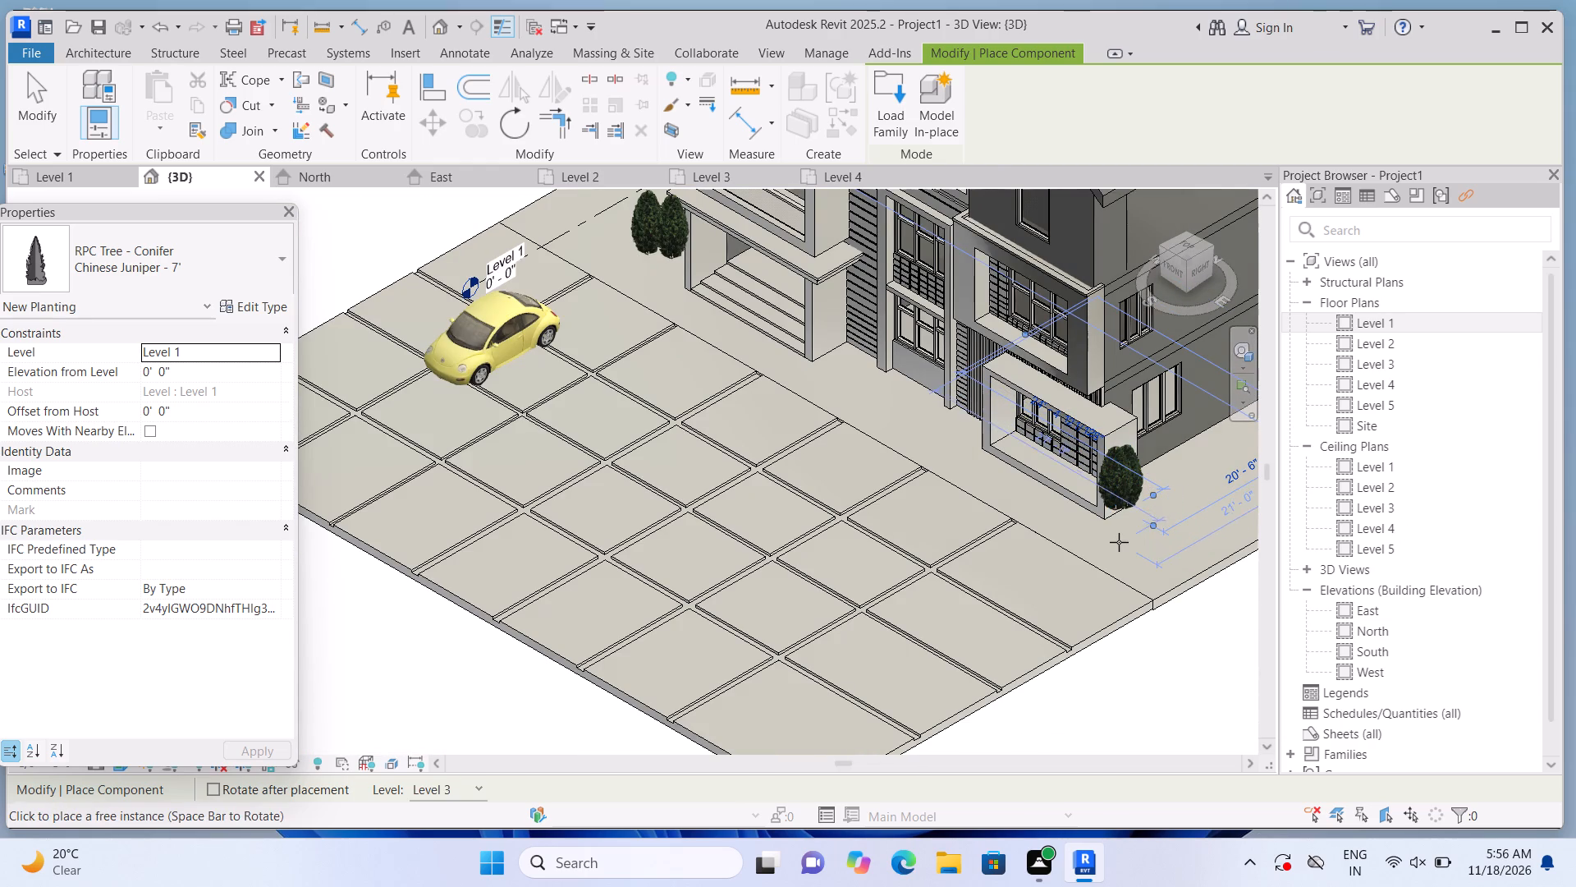
{"action": "key", "text": "Escape"}
{"action": "key", "text": "Escape"}
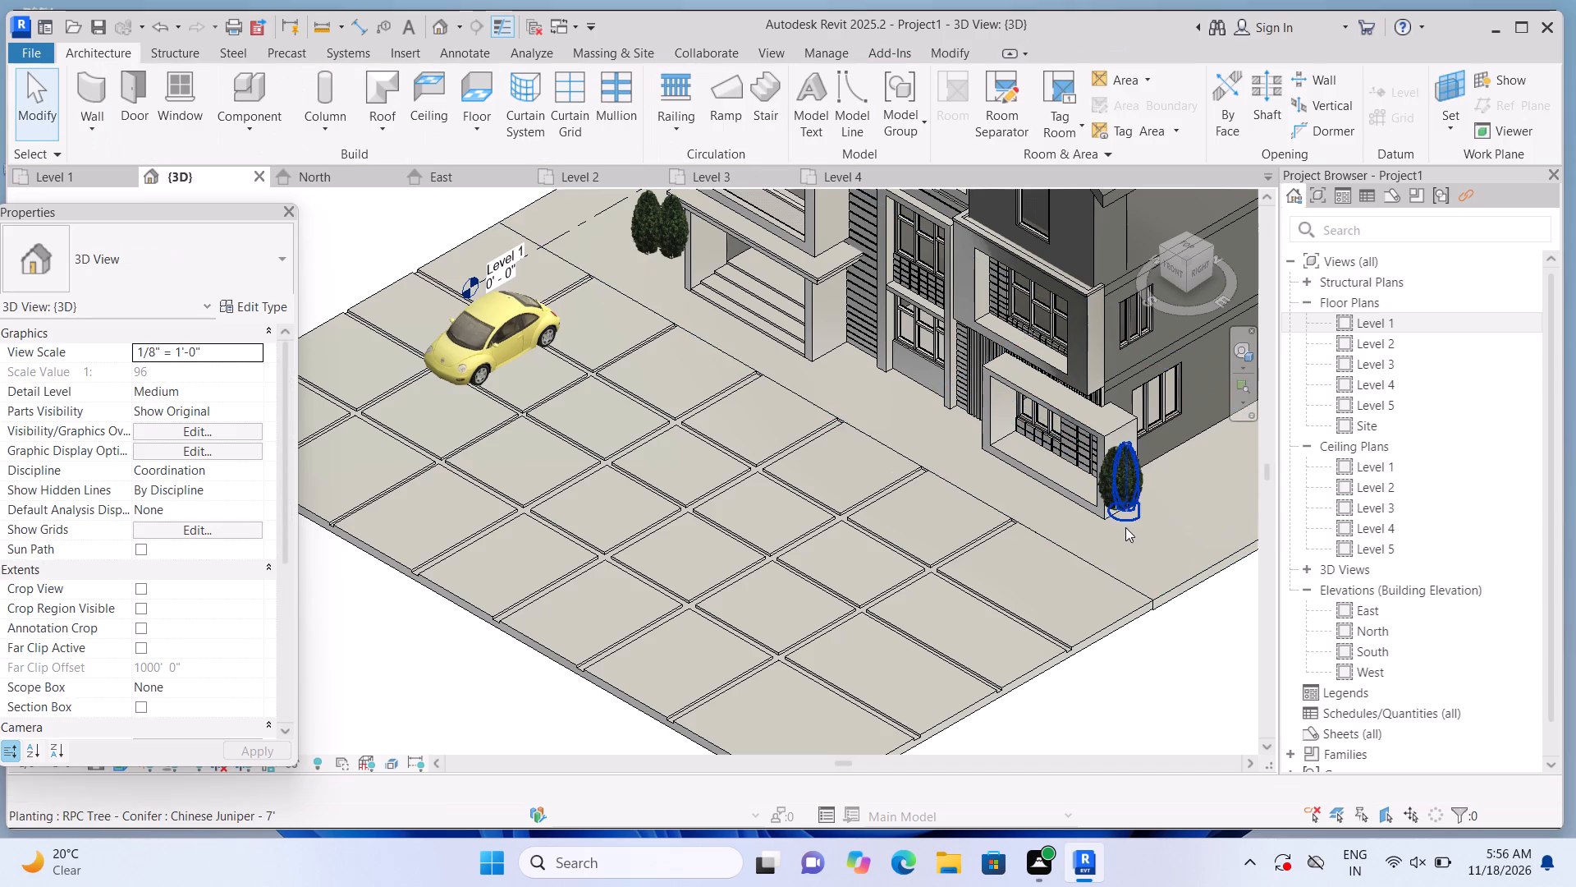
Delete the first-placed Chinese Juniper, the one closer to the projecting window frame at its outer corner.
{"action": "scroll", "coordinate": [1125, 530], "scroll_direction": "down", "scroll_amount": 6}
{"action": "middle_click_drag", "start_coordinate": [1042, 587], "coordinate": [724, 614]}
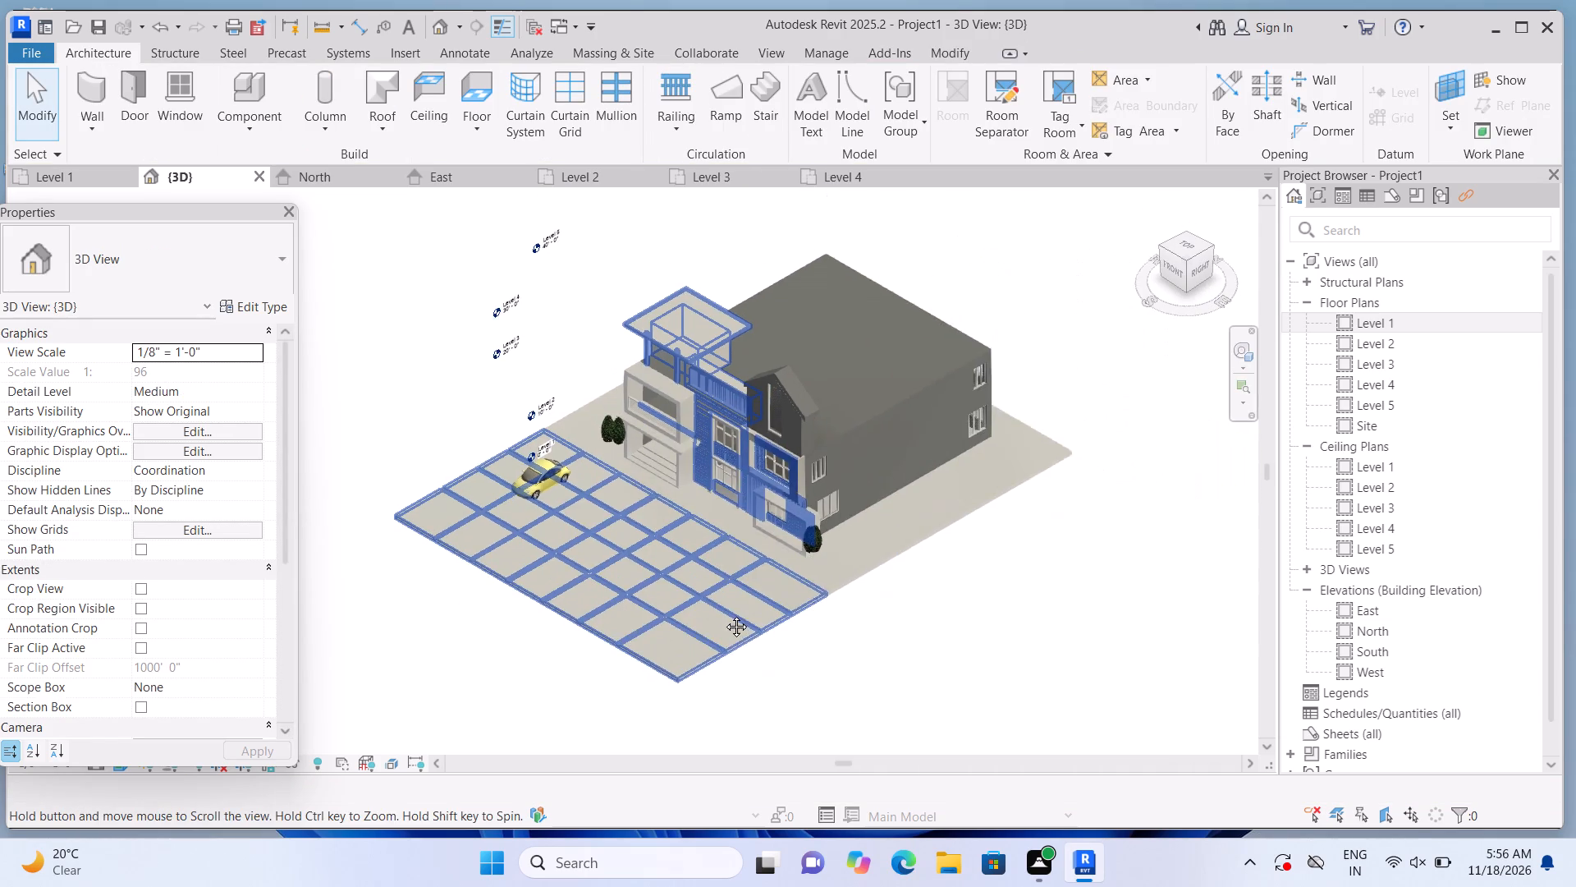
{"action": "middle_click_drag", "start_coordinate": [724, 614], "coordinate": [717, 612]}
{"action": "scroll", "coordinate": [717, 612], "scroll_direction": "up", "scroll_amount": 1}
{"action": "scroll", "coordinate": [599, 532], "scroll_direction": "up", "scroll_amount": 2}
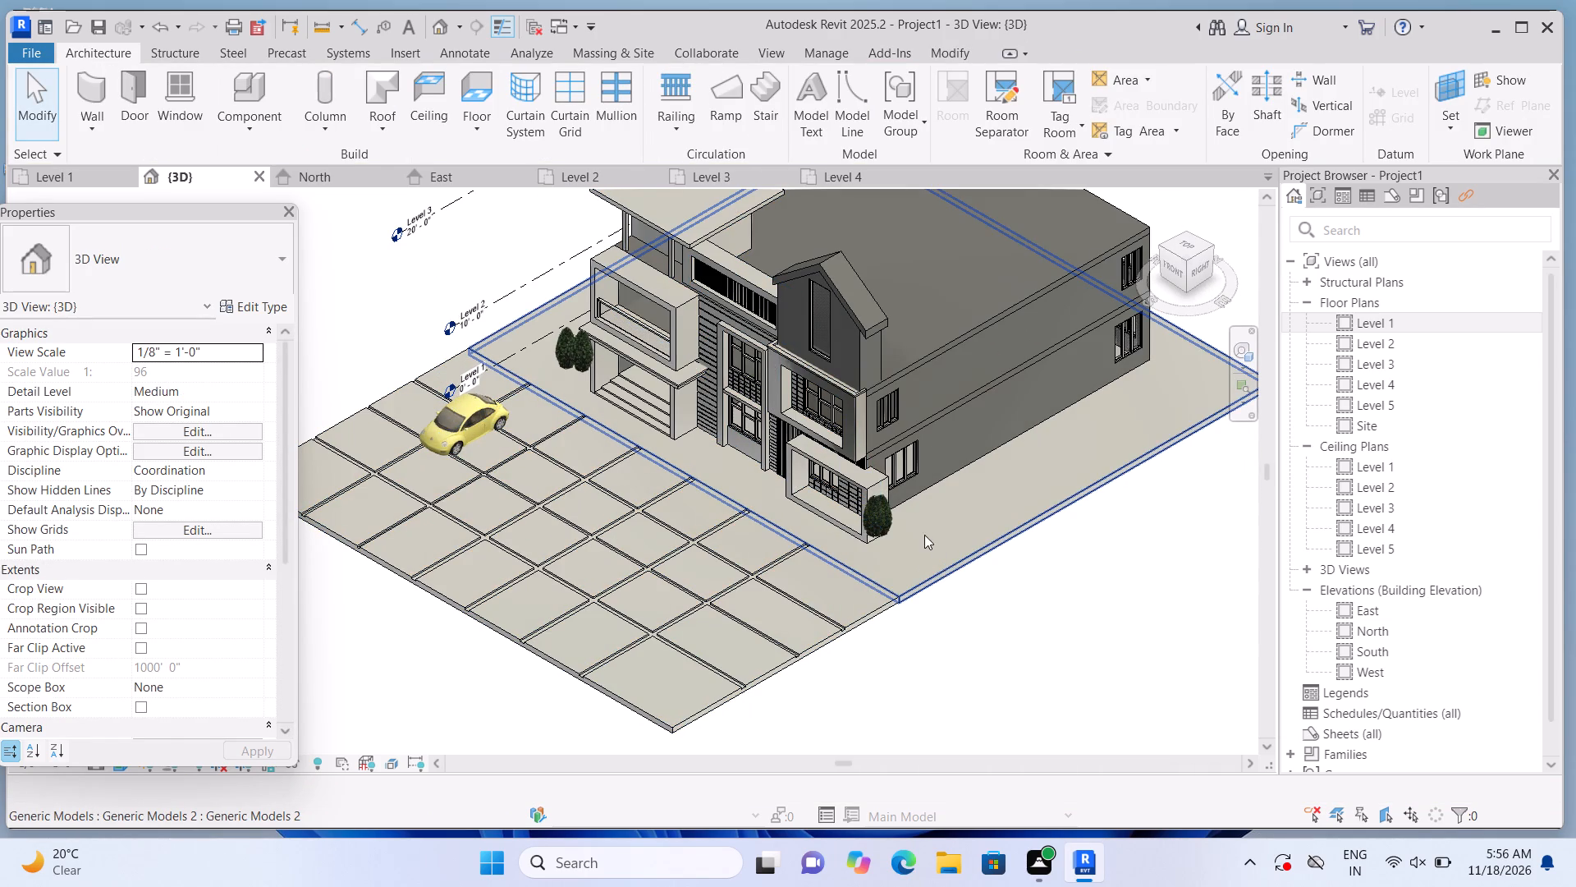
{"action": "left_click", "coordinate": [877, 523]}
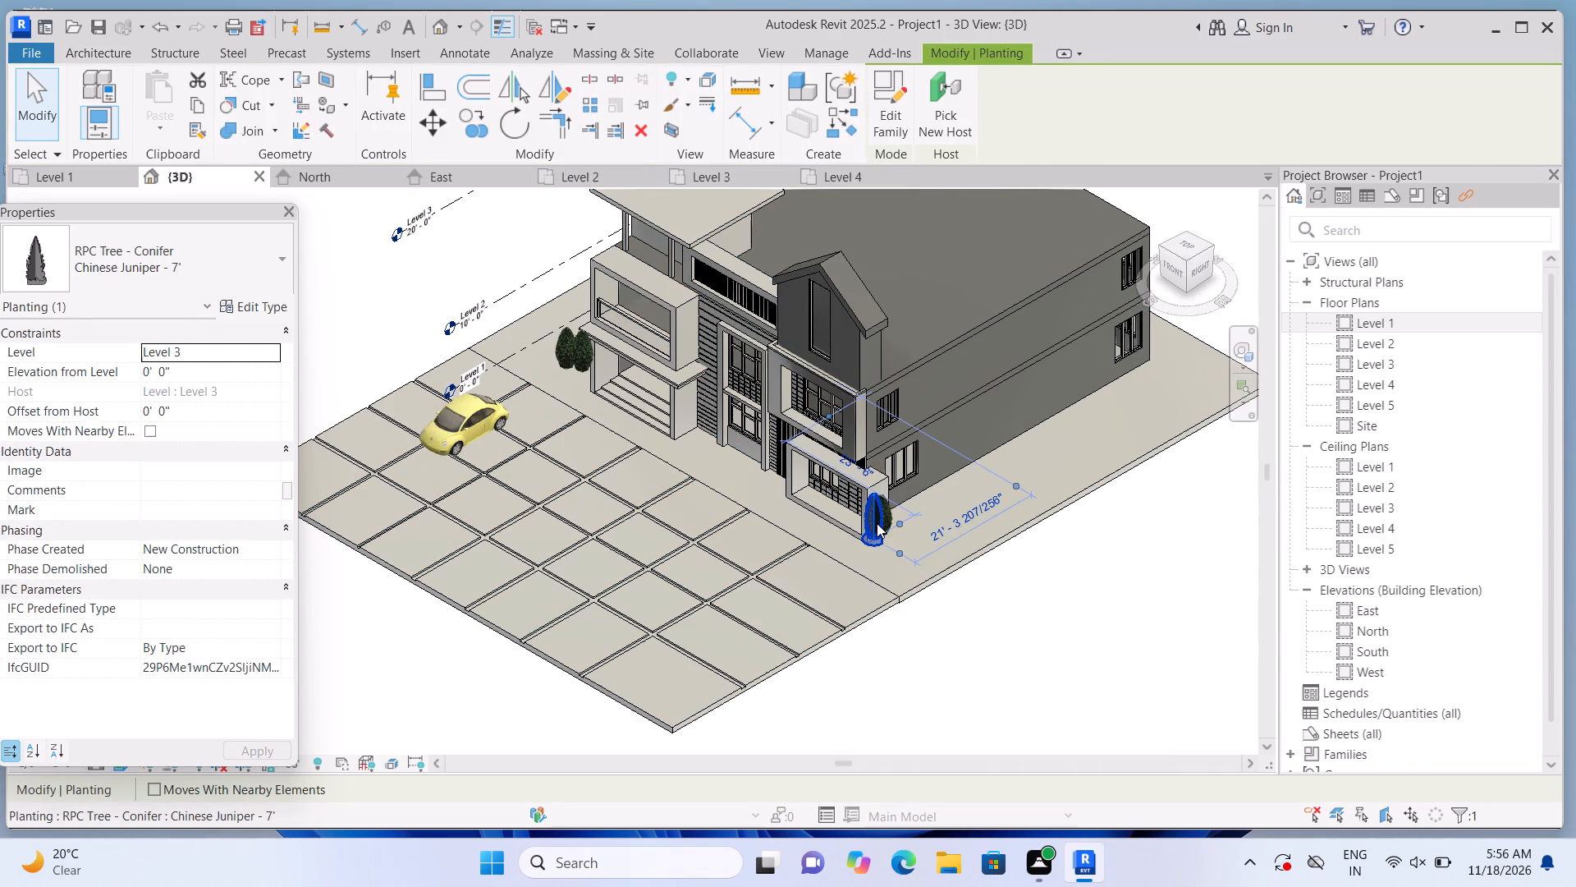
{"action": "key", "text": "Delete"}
Select the remaining Chinese Juniper at the corner of the projecting ground-floor window frame.
{"action": "left_click", "coordinate": [884, 517]}
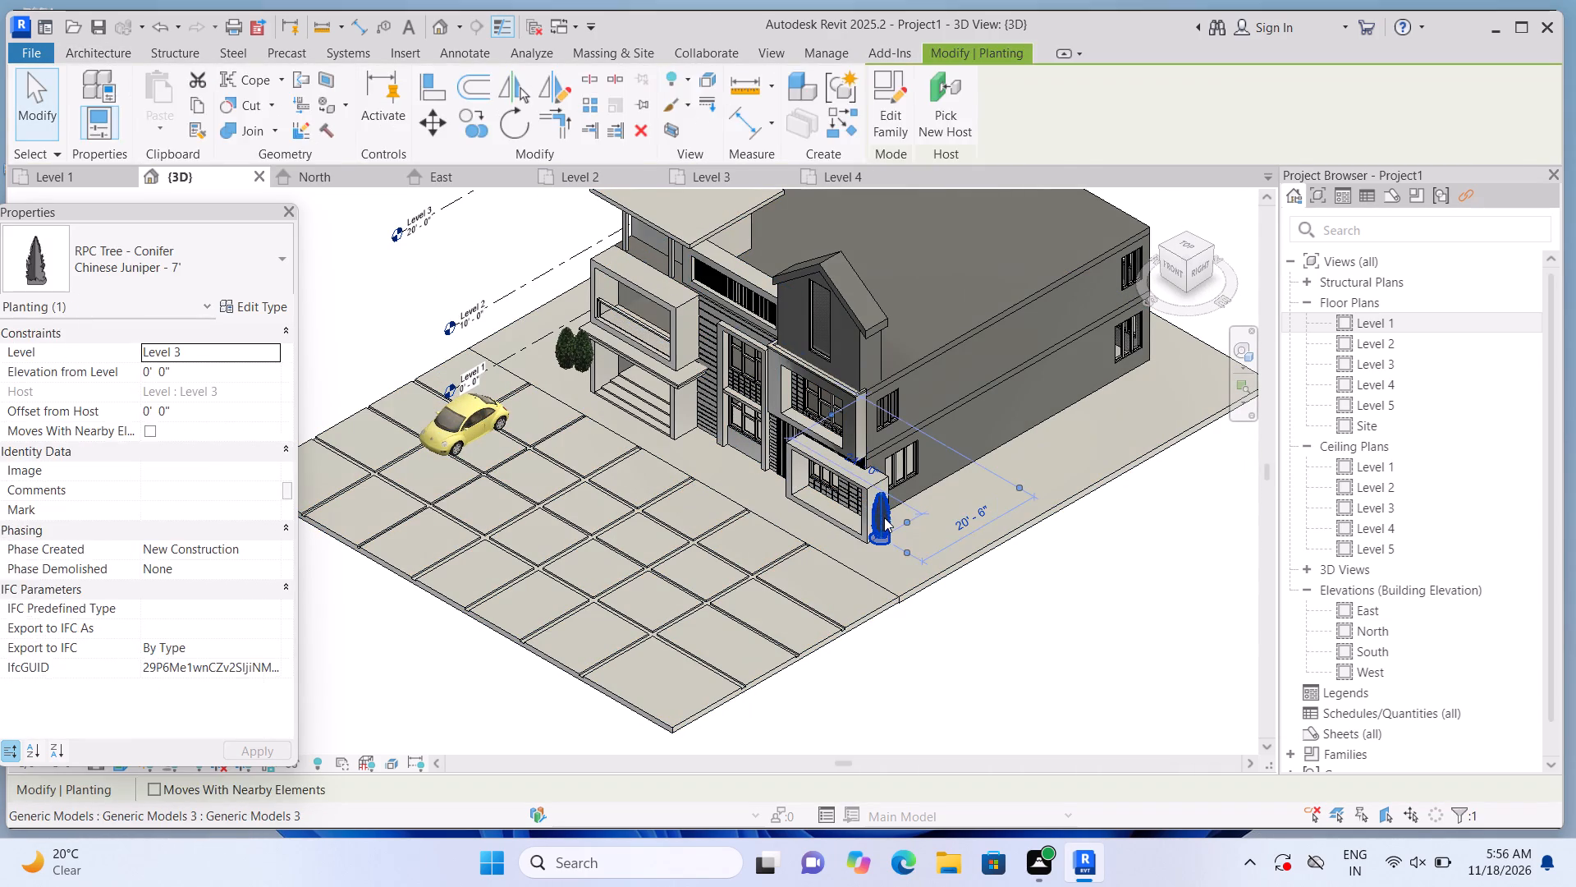
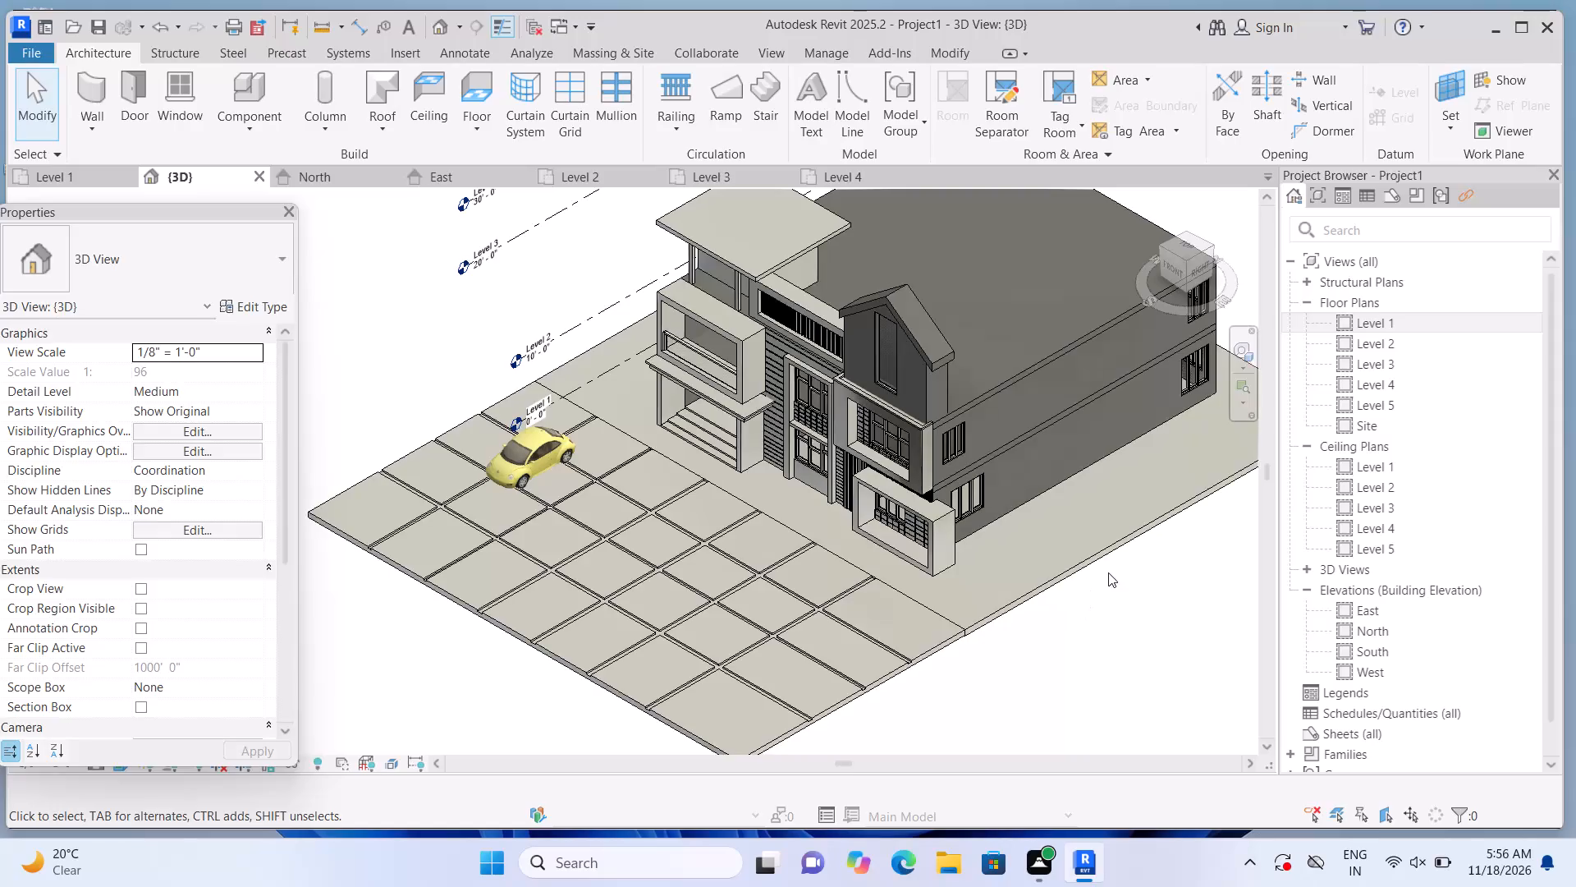
Begin saving the project in the English-Imperial folder, replacing the default file name with MODERN.
{"action": "scroll", "coordinate": [1111, 569], "scroll_direction": "up", "scroll_amount": 1}
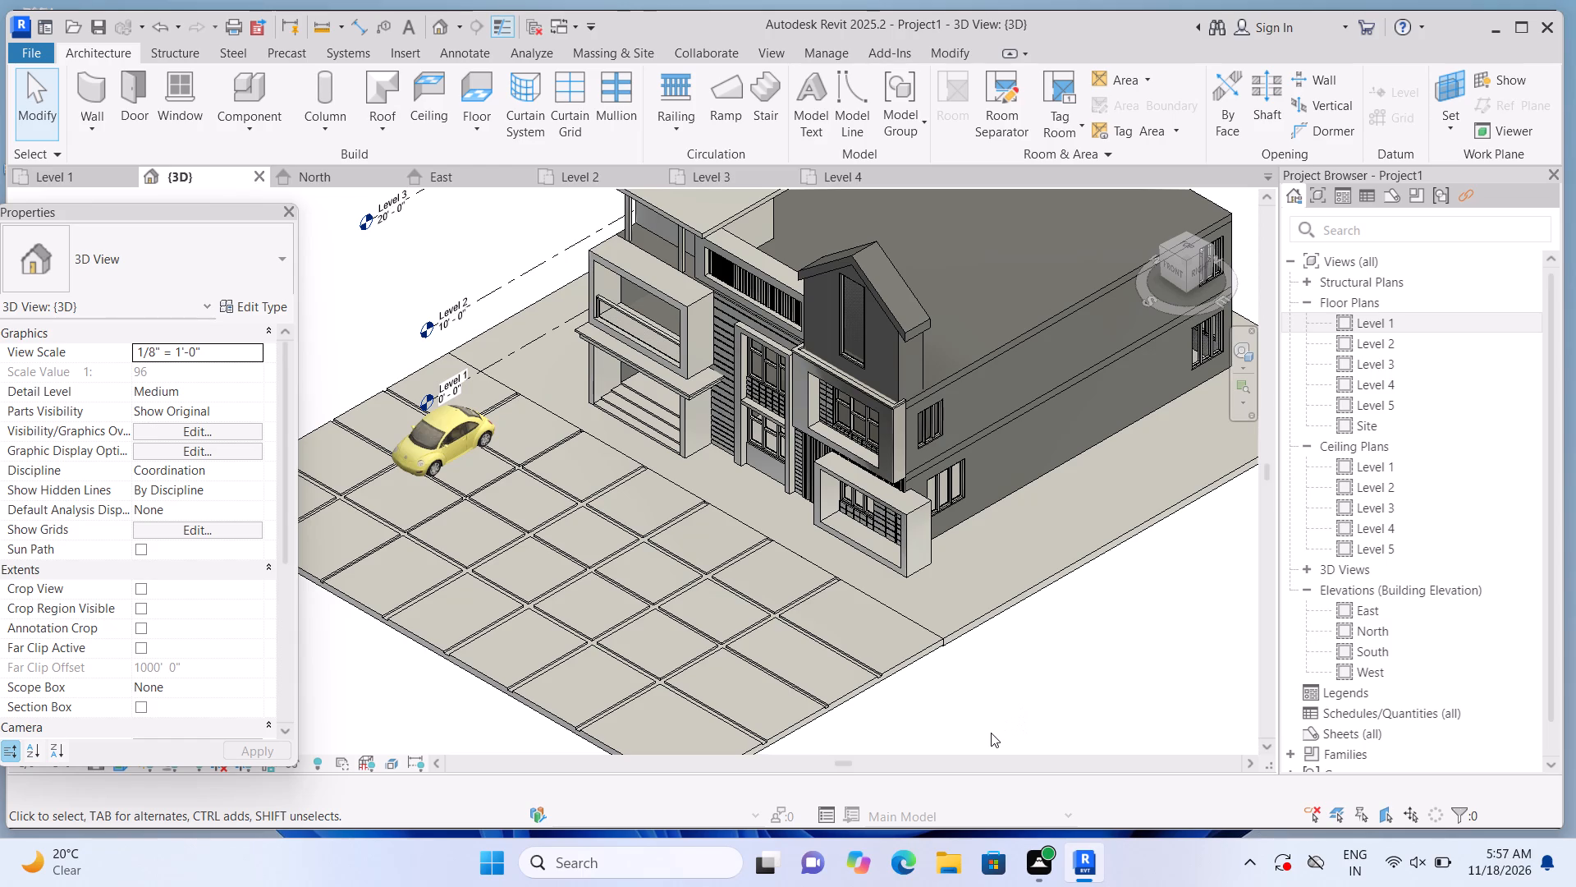
{"action": "key", "text": "ctrl+s"}
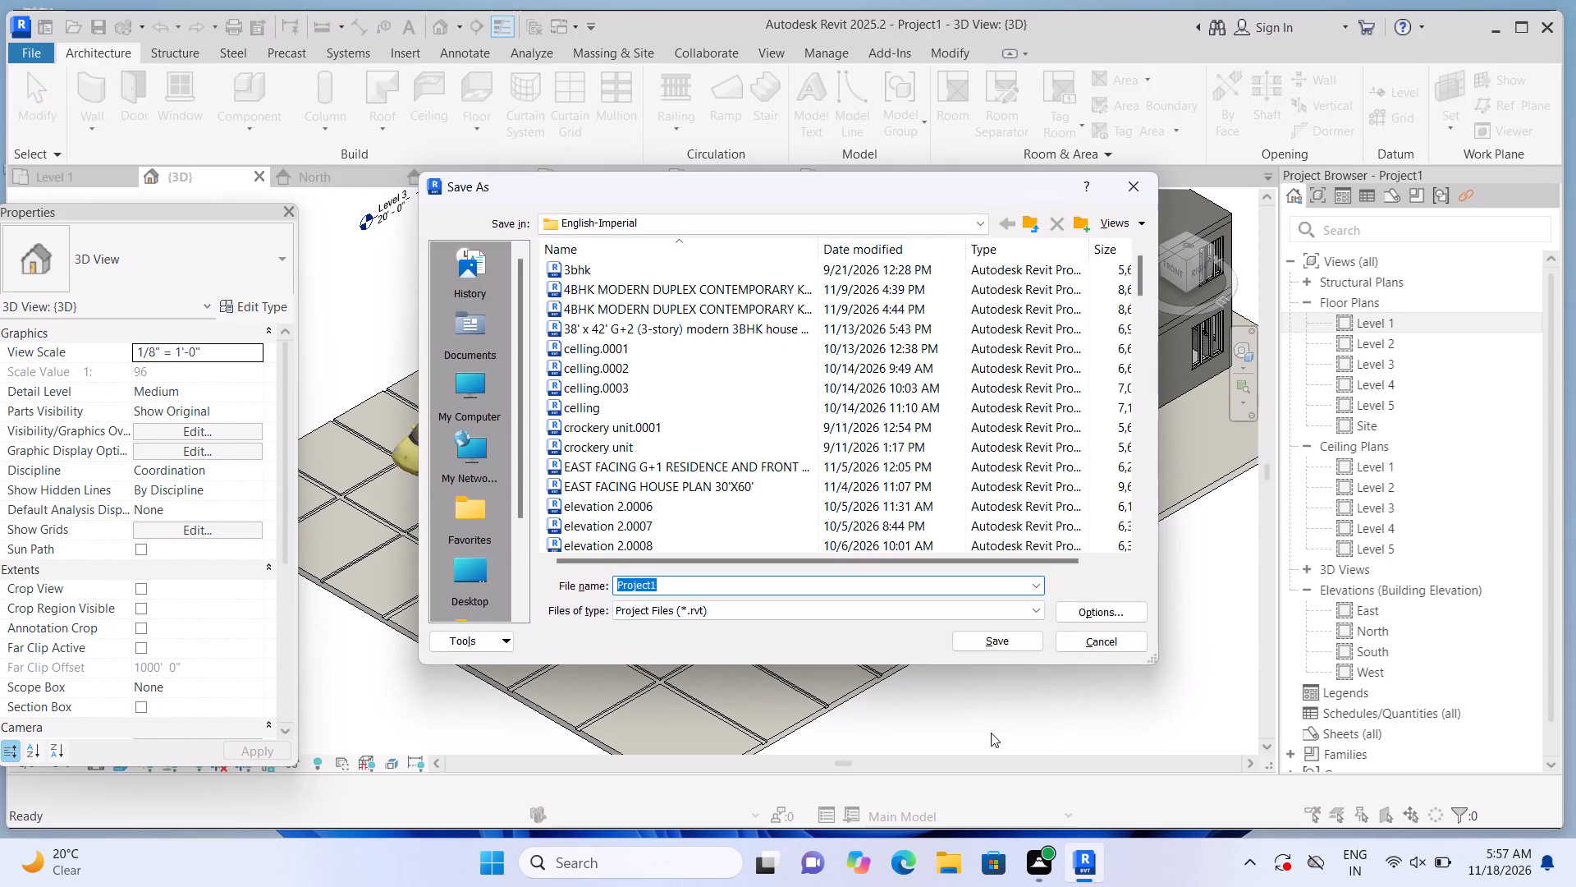
{"action": "key", "text": "BackSpace"}
{"action": "key", "text": "m"}
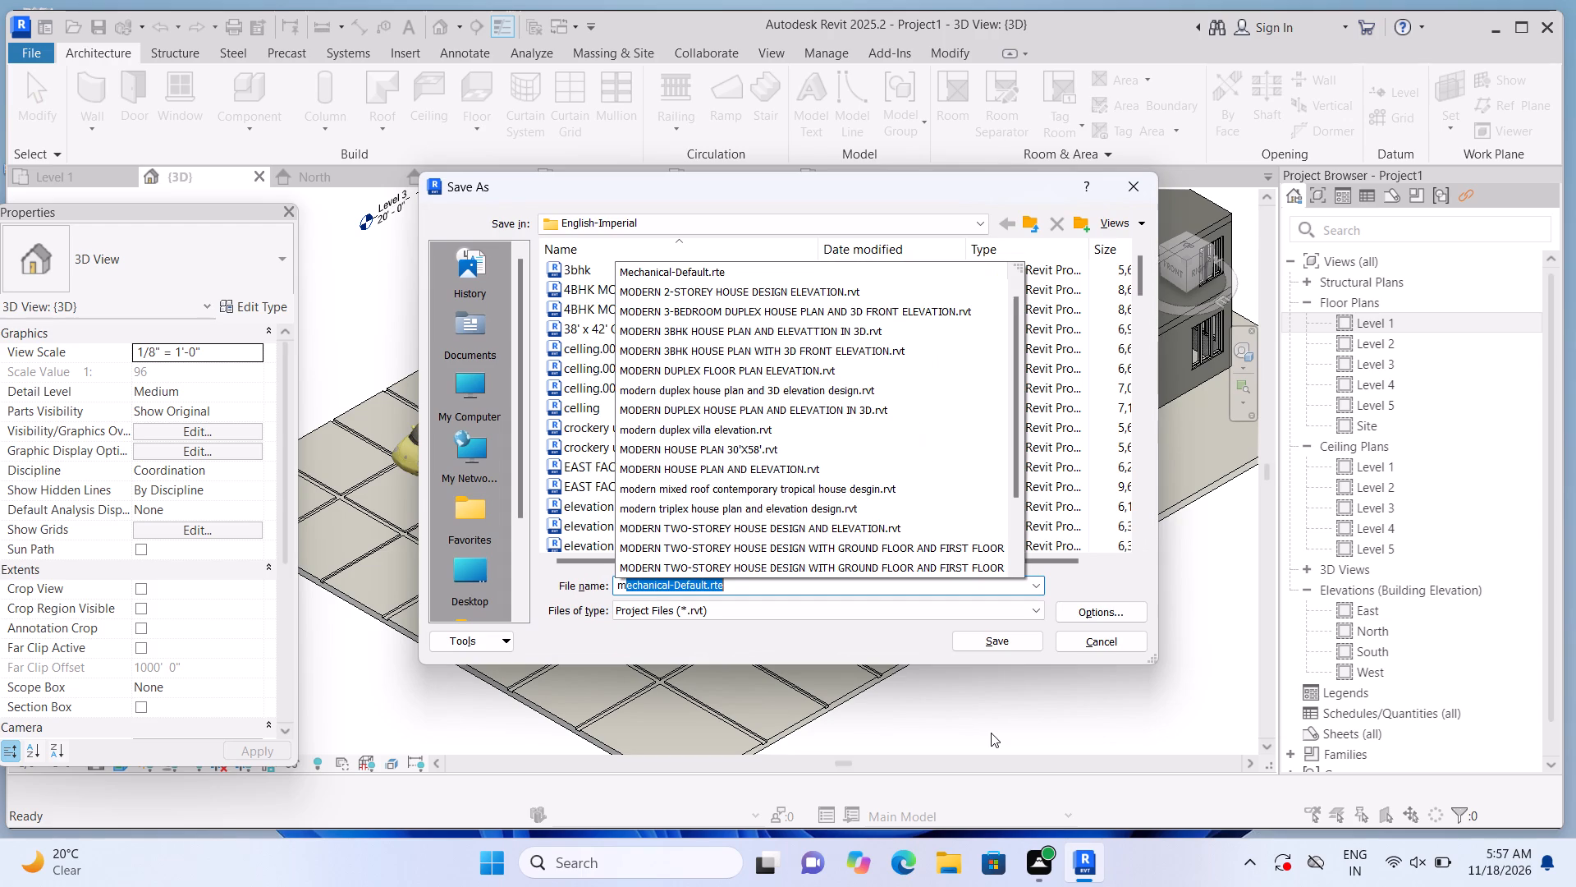
{"action": "key", "text": "BackSpace"}
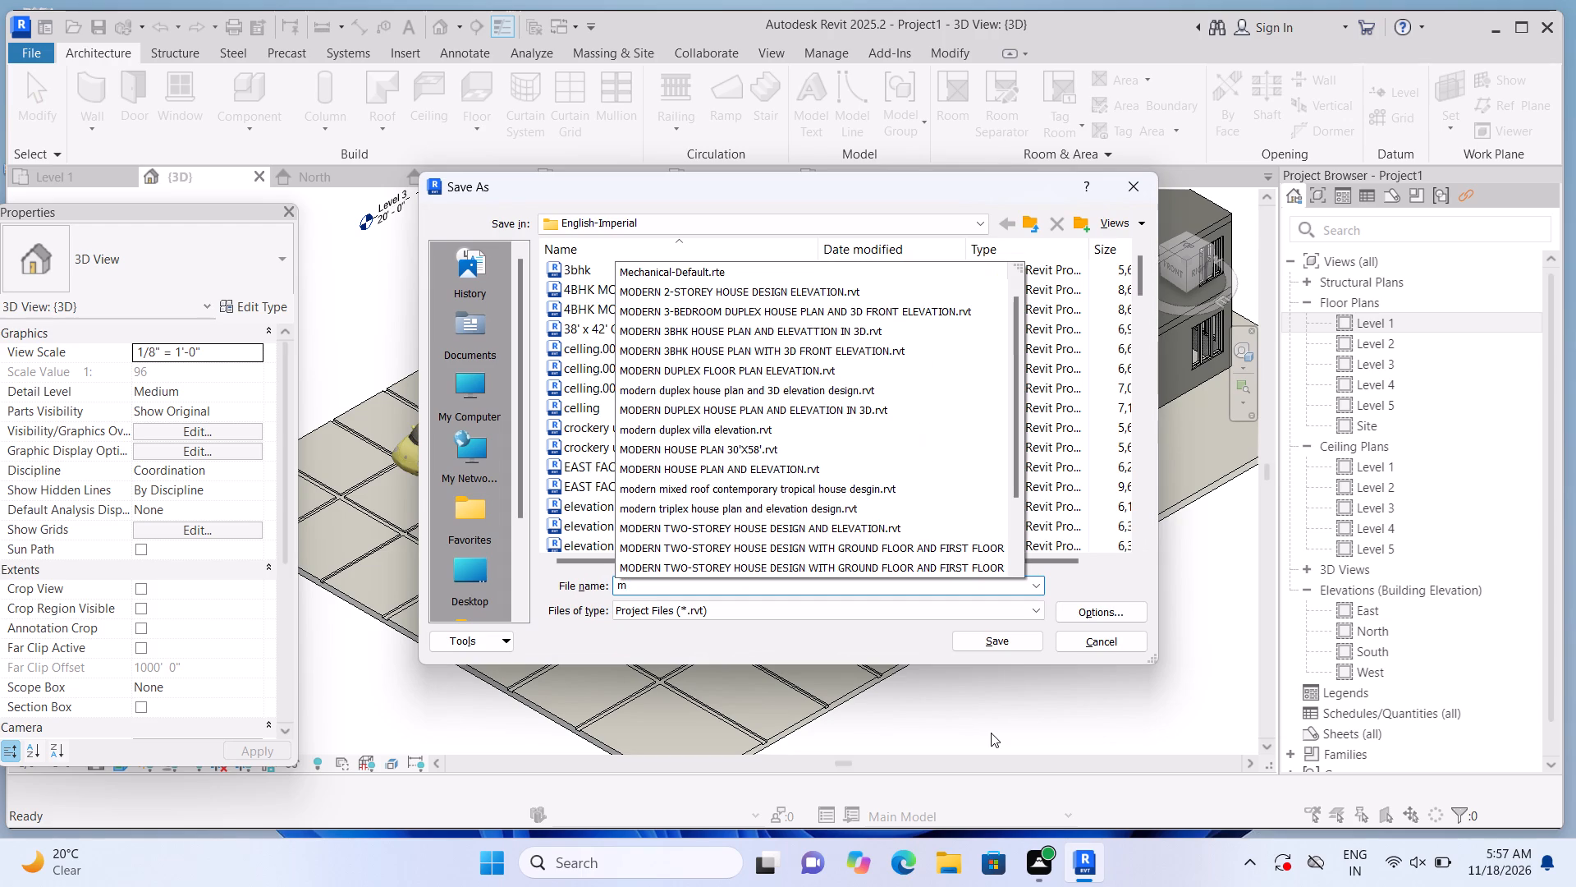
{"action": "type", "text": "MODER"}
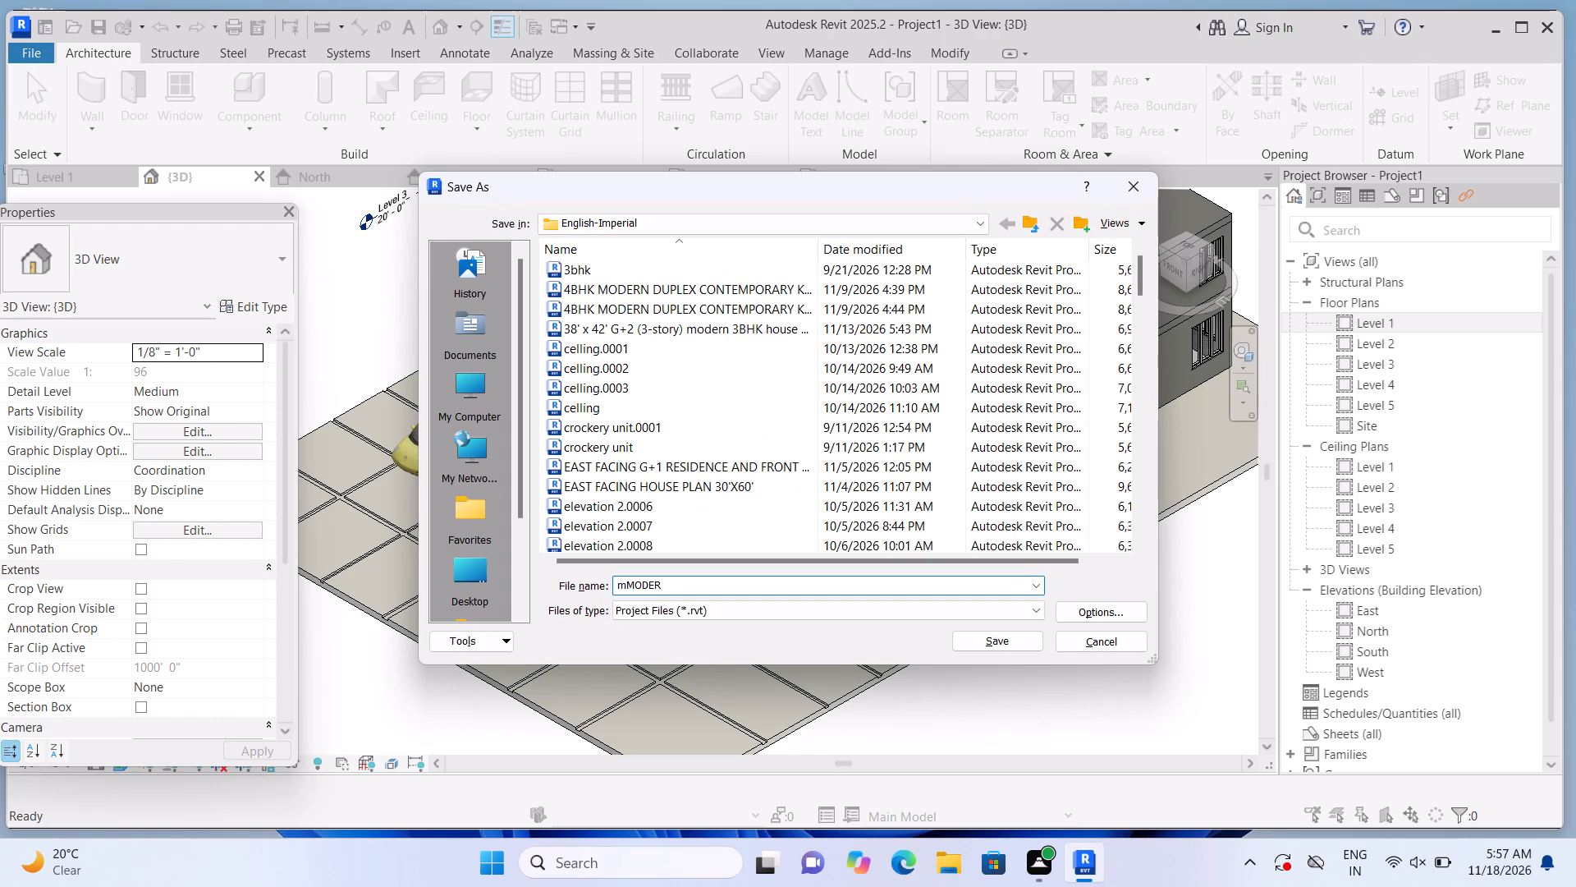
{"action": "key", "text": "BackSpace"}
{"action": "key", "text": "BackSpace"}
{"action": "key", "text": "BackSpace"}
{"action": "key", "text": "BackSpace"}
{"action": "key", "text": "BackSpace"}
{"action": "key", "text": "BackSpace"}
{"action": "type", "text": "MODERN"}
{"action": "key", "text": "space"}
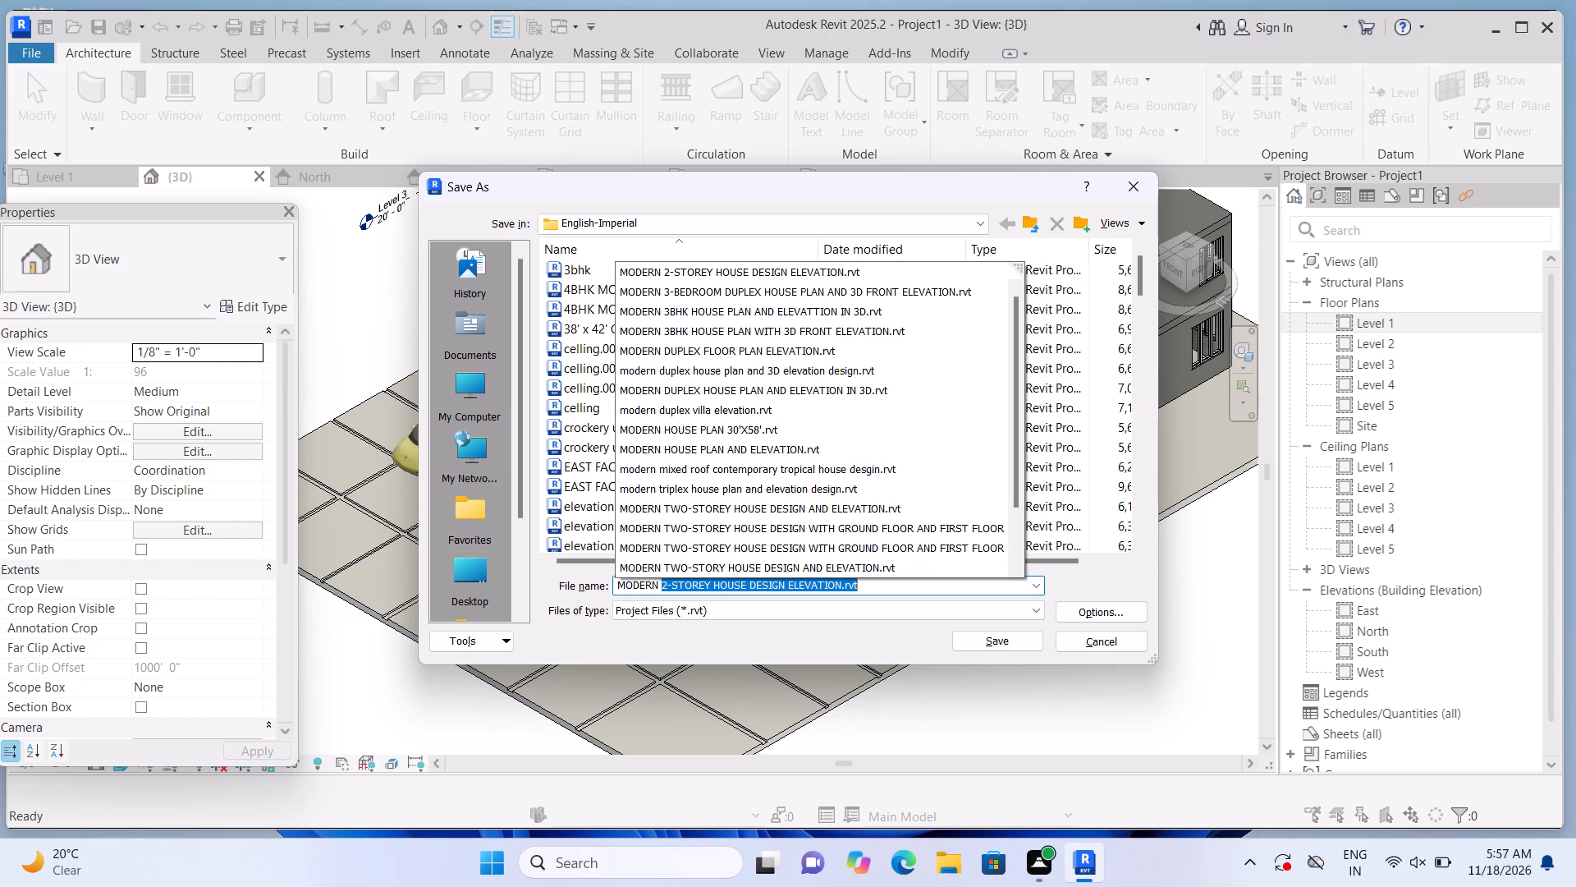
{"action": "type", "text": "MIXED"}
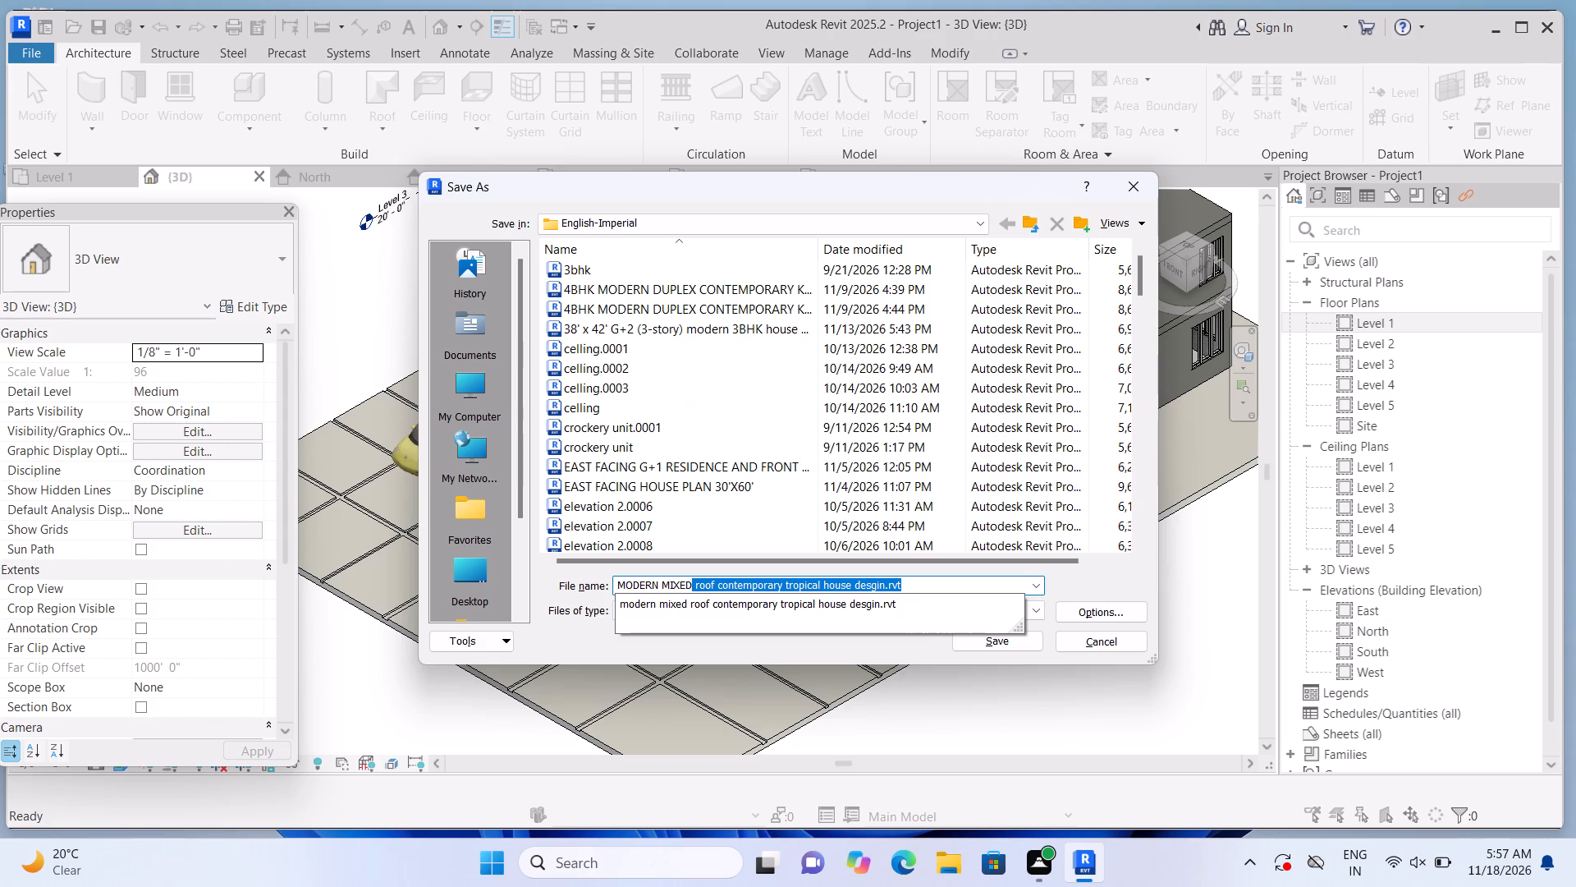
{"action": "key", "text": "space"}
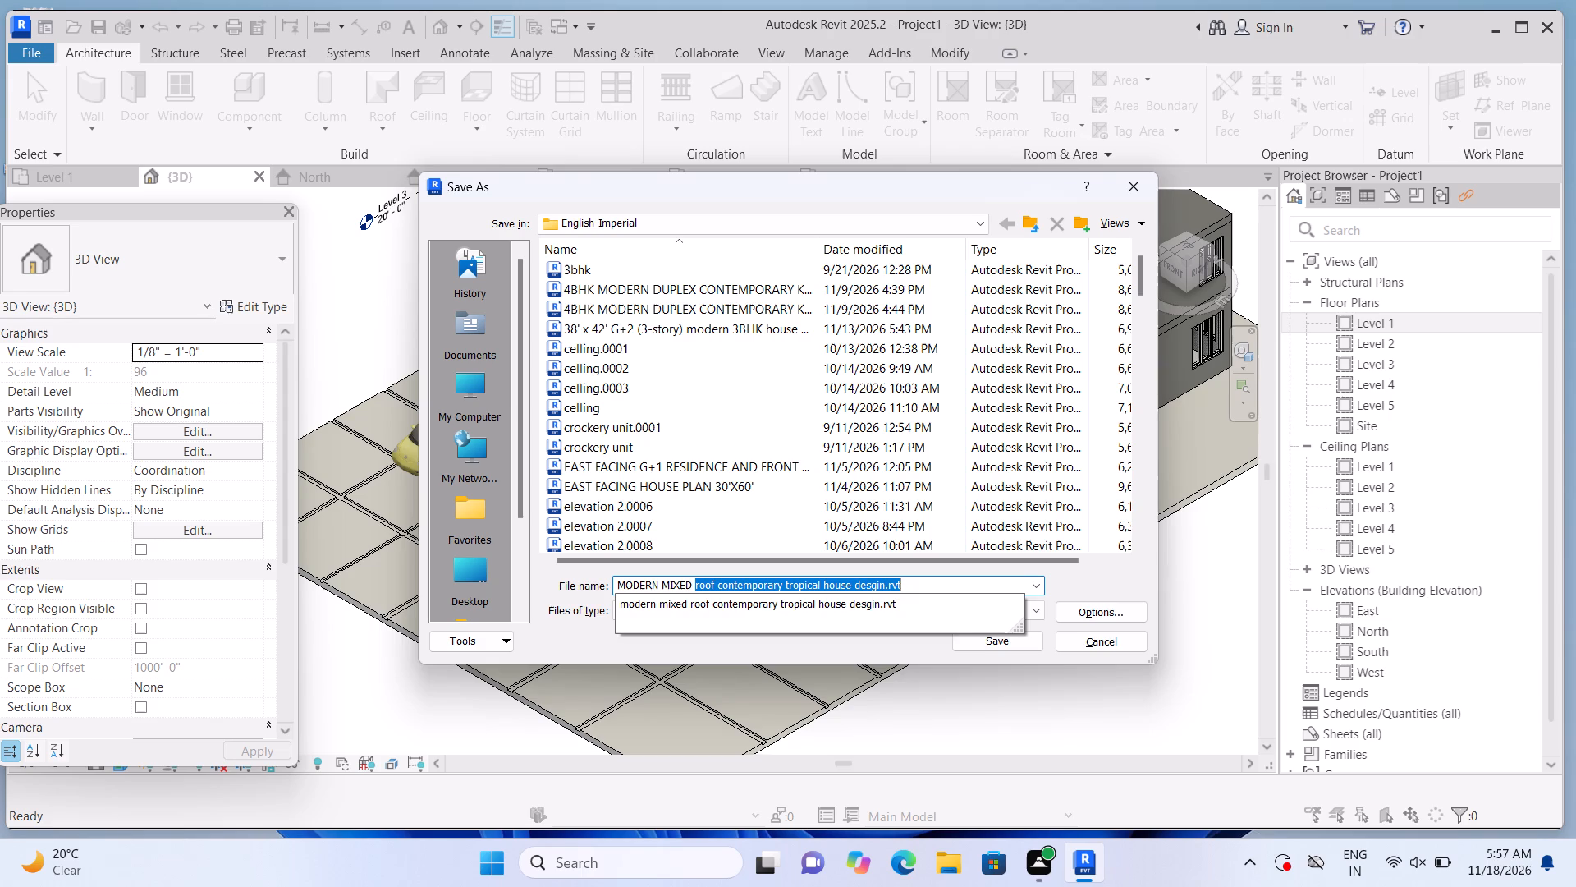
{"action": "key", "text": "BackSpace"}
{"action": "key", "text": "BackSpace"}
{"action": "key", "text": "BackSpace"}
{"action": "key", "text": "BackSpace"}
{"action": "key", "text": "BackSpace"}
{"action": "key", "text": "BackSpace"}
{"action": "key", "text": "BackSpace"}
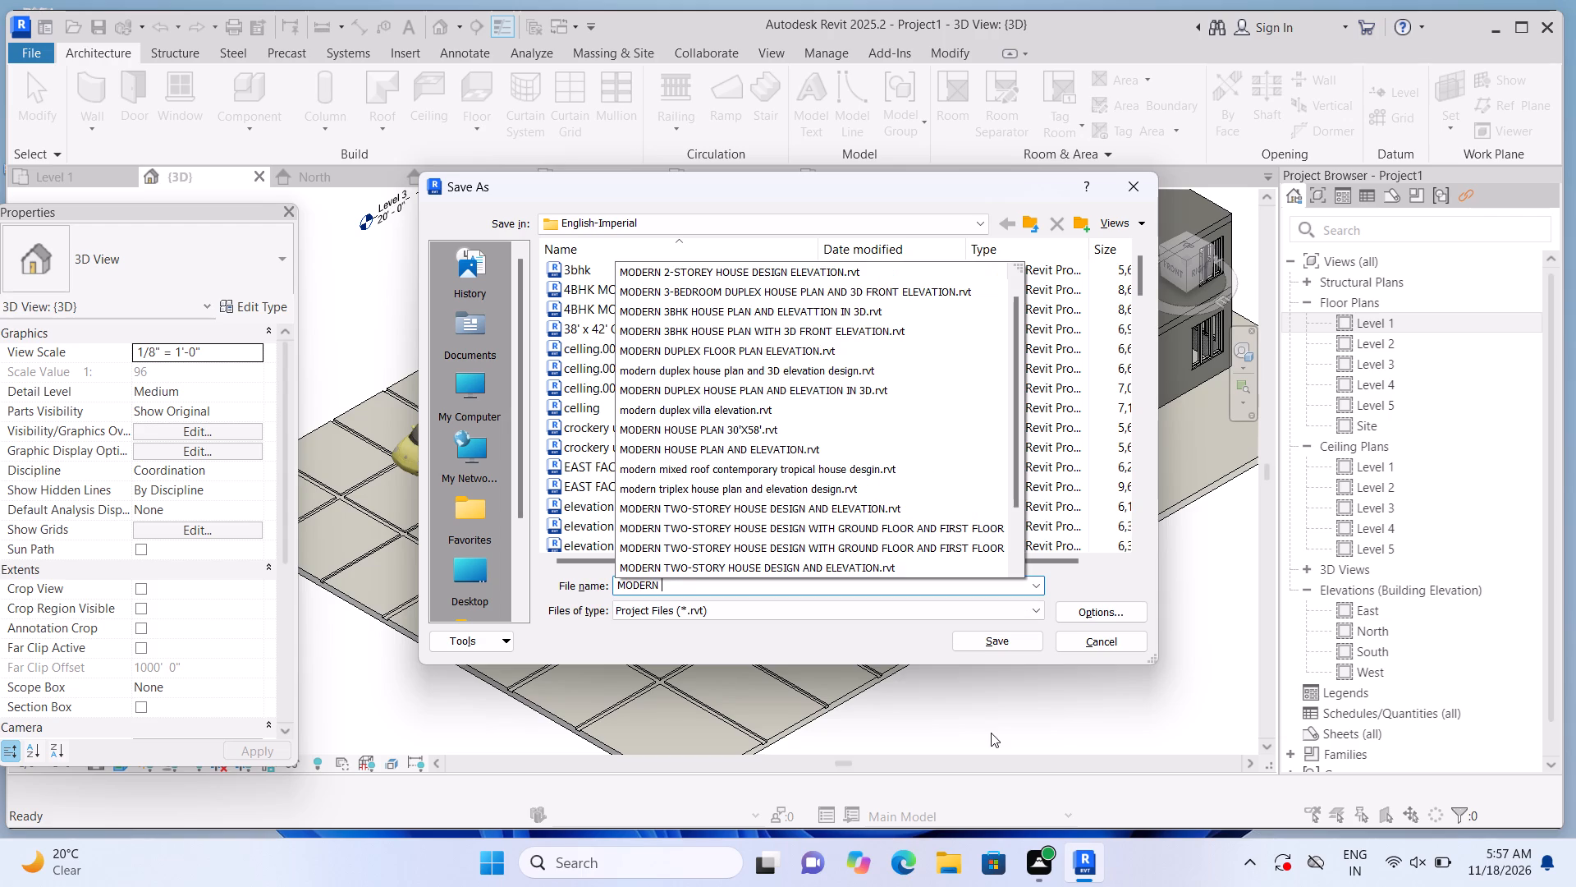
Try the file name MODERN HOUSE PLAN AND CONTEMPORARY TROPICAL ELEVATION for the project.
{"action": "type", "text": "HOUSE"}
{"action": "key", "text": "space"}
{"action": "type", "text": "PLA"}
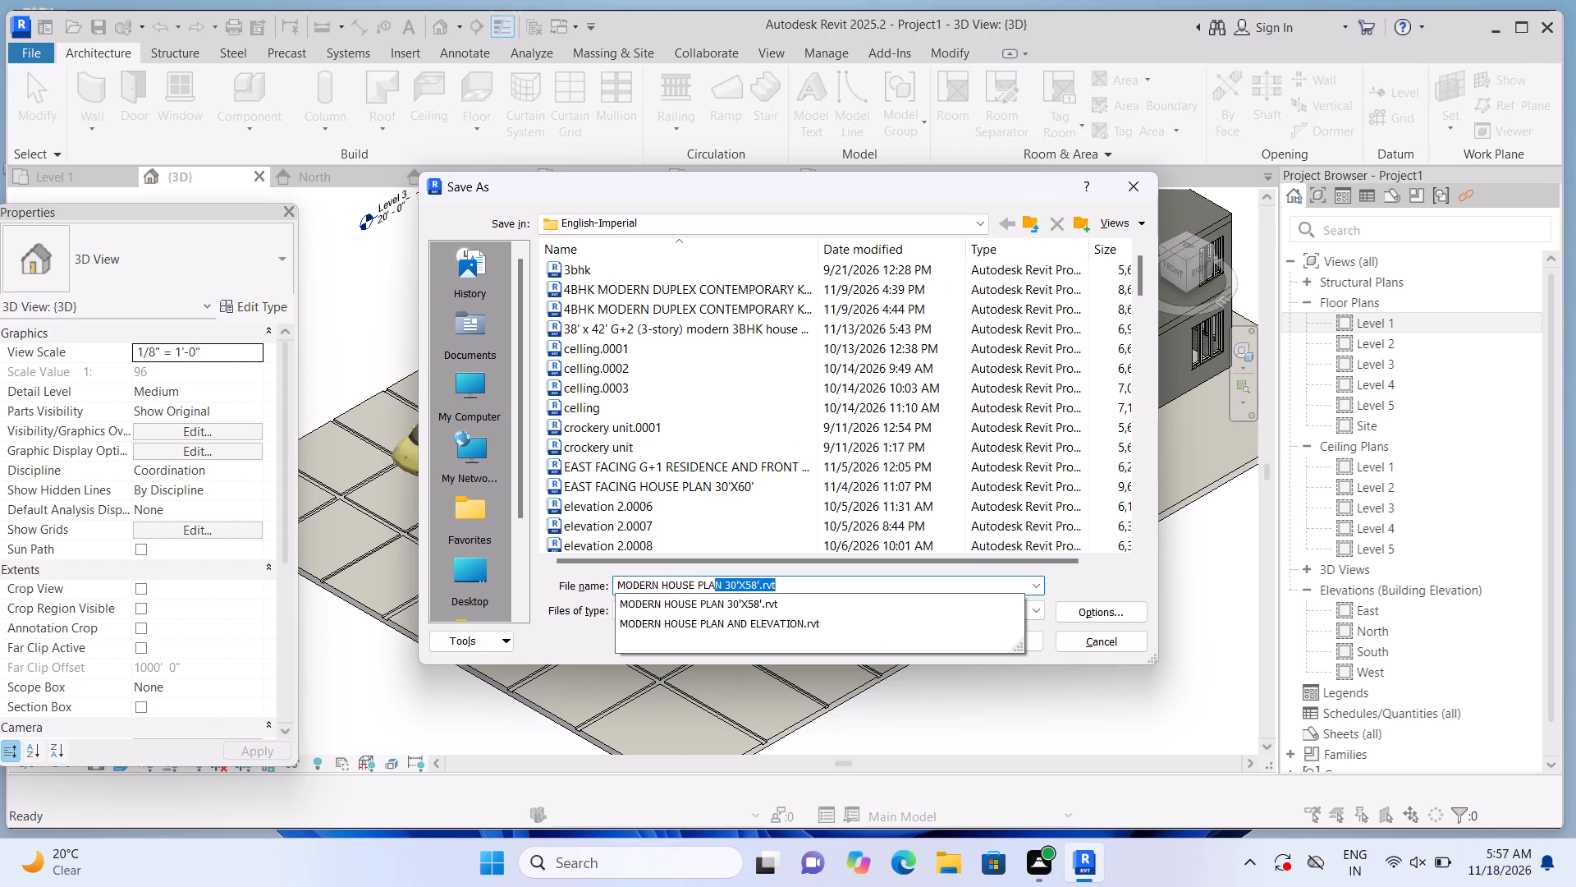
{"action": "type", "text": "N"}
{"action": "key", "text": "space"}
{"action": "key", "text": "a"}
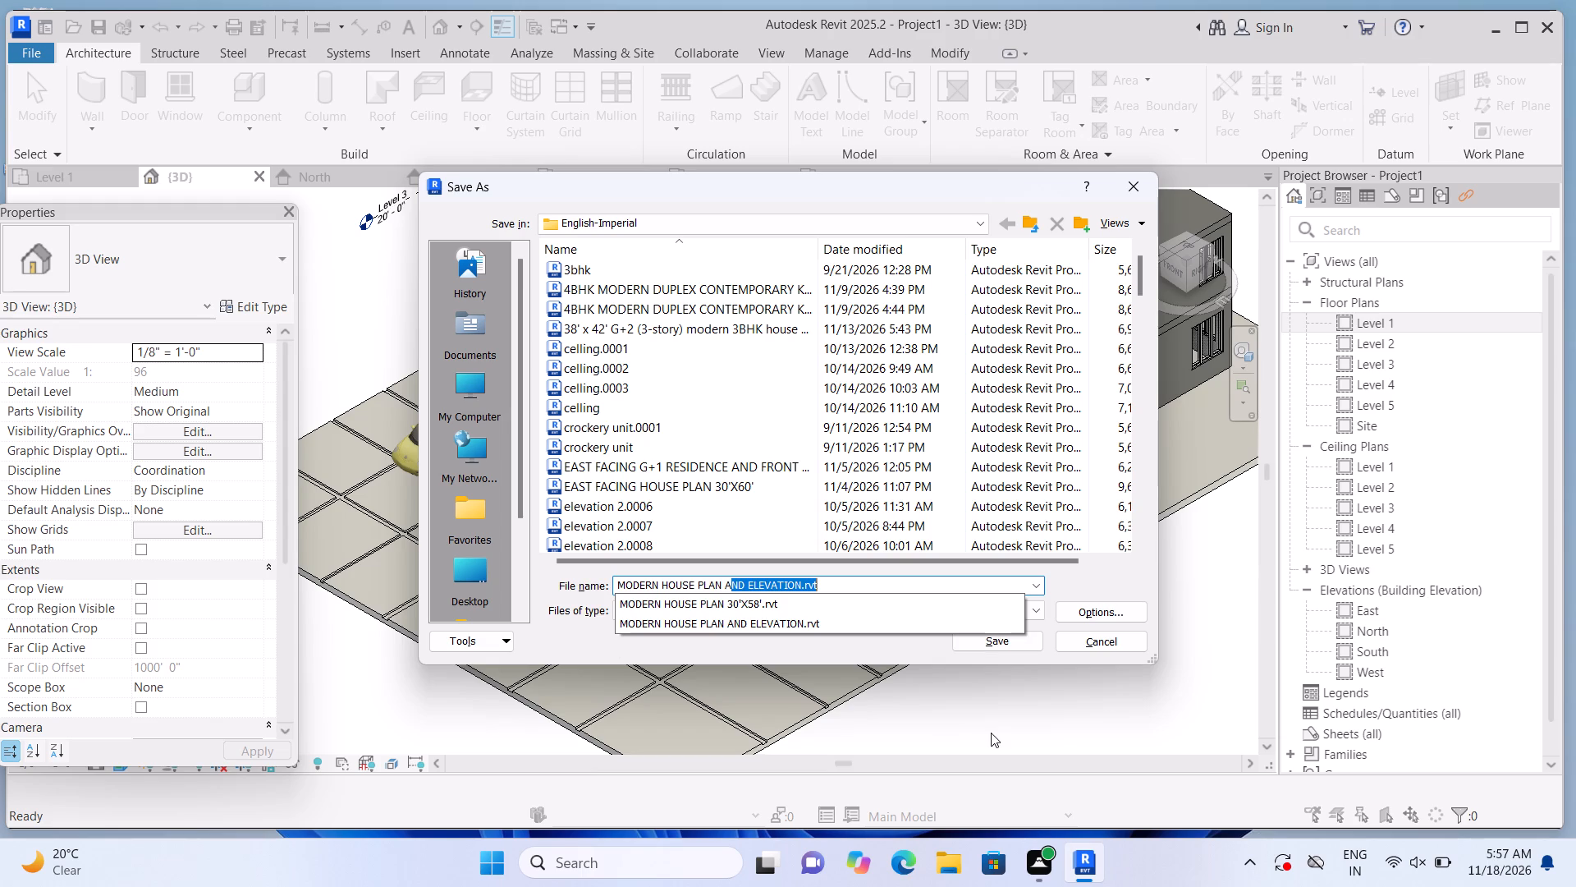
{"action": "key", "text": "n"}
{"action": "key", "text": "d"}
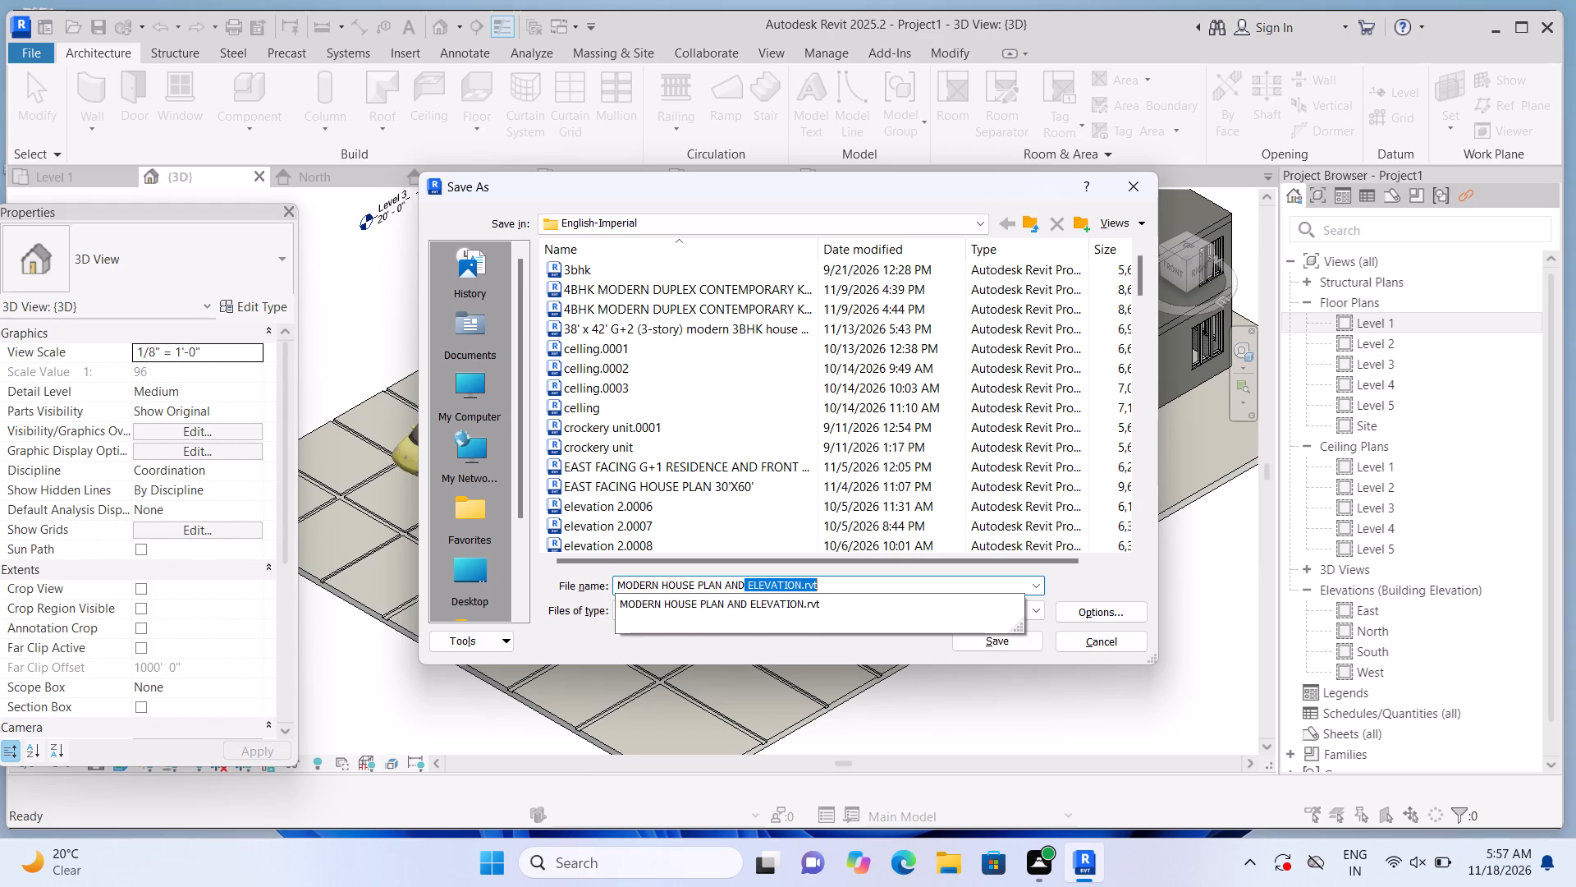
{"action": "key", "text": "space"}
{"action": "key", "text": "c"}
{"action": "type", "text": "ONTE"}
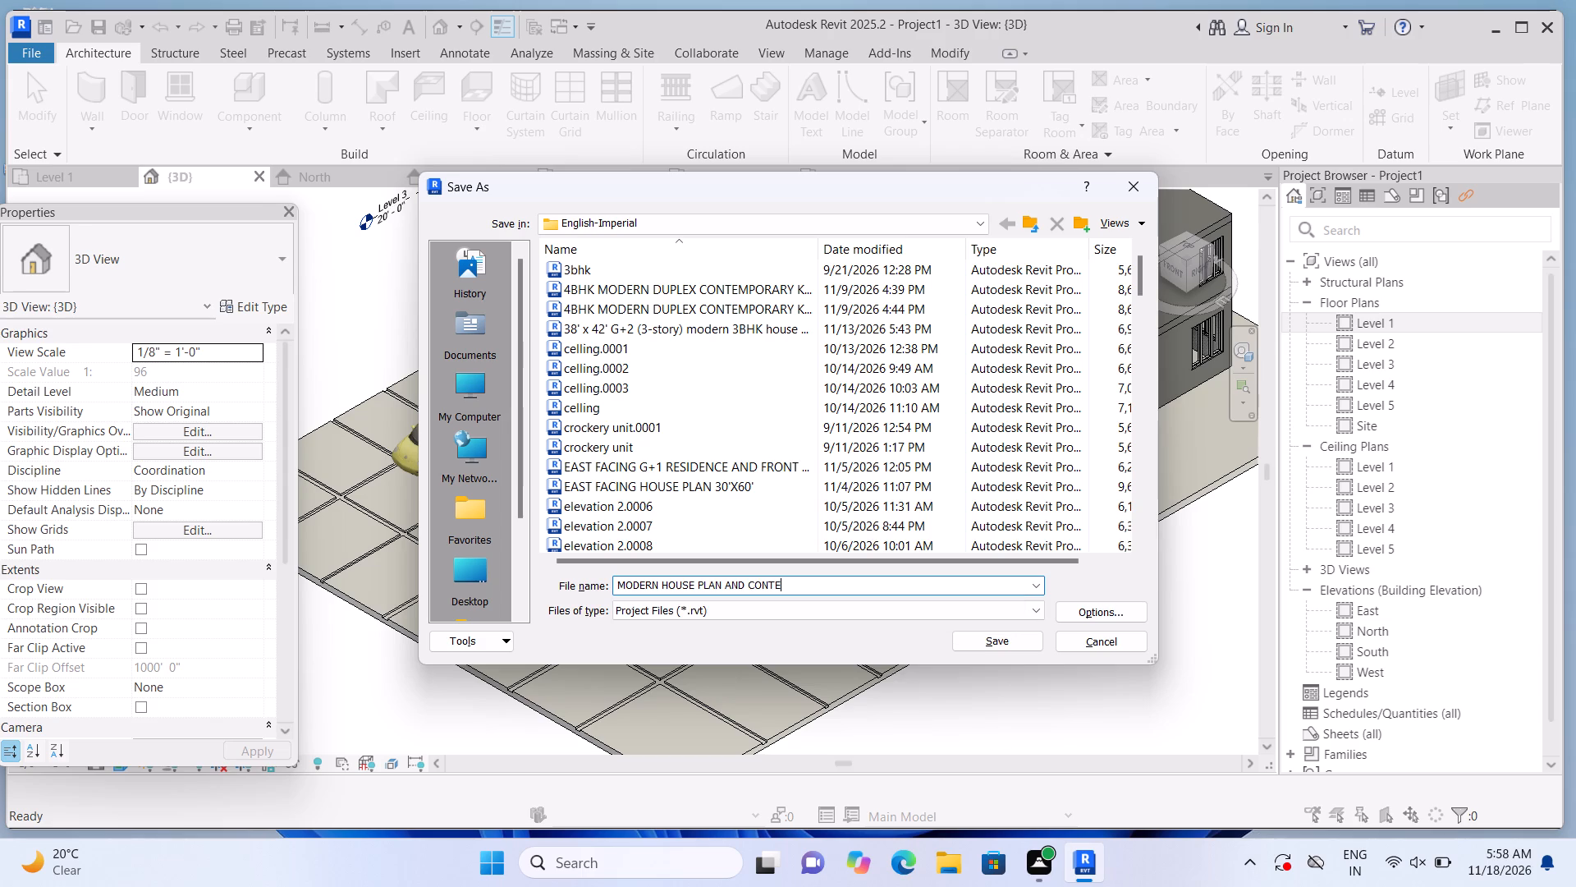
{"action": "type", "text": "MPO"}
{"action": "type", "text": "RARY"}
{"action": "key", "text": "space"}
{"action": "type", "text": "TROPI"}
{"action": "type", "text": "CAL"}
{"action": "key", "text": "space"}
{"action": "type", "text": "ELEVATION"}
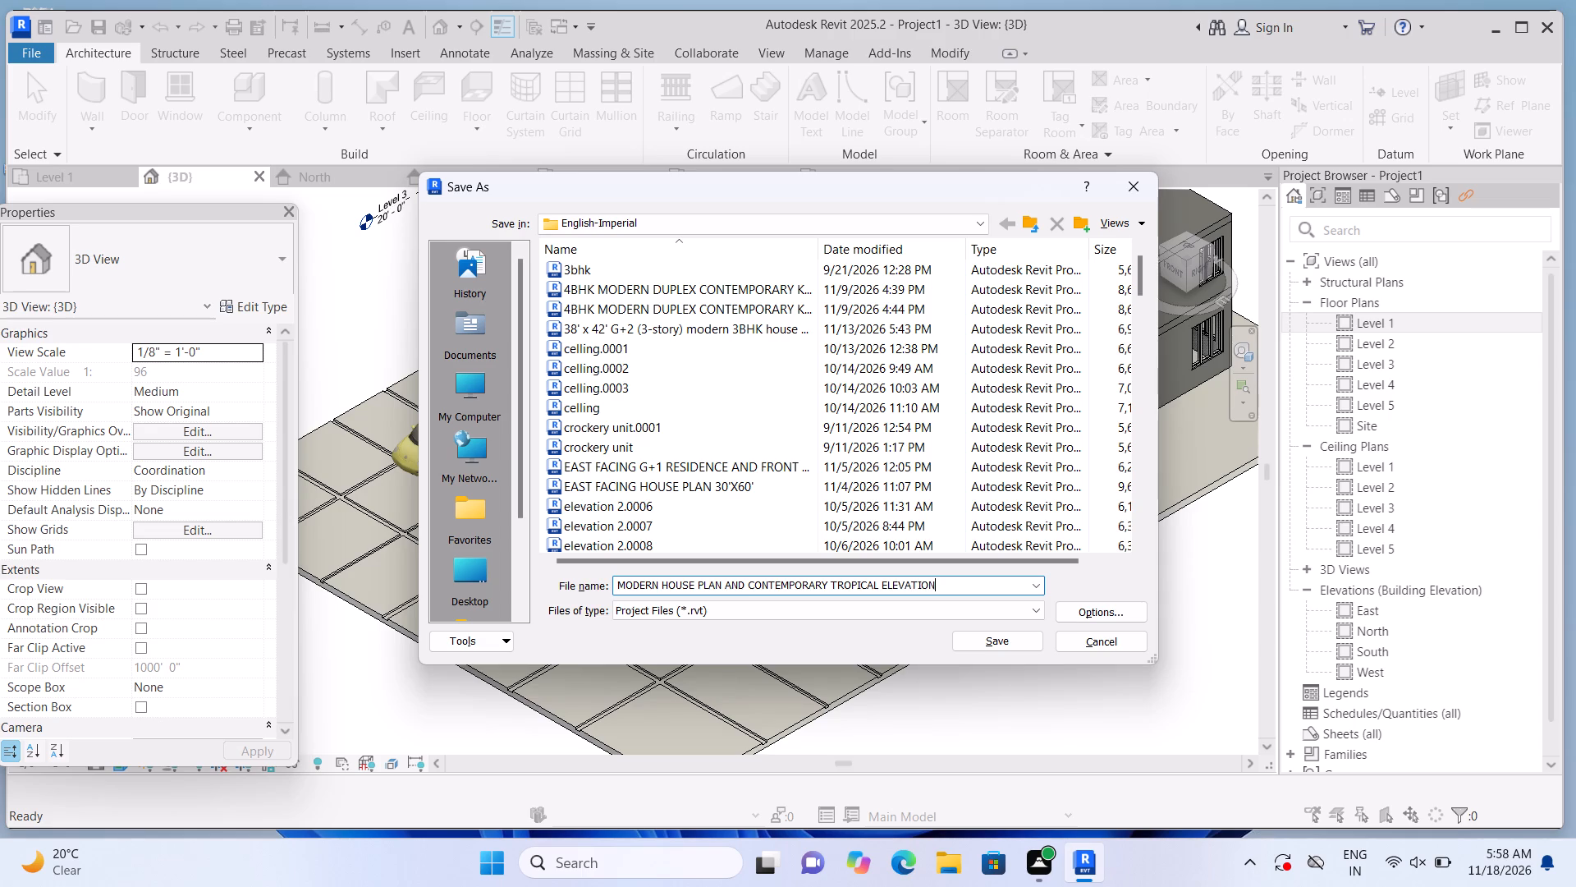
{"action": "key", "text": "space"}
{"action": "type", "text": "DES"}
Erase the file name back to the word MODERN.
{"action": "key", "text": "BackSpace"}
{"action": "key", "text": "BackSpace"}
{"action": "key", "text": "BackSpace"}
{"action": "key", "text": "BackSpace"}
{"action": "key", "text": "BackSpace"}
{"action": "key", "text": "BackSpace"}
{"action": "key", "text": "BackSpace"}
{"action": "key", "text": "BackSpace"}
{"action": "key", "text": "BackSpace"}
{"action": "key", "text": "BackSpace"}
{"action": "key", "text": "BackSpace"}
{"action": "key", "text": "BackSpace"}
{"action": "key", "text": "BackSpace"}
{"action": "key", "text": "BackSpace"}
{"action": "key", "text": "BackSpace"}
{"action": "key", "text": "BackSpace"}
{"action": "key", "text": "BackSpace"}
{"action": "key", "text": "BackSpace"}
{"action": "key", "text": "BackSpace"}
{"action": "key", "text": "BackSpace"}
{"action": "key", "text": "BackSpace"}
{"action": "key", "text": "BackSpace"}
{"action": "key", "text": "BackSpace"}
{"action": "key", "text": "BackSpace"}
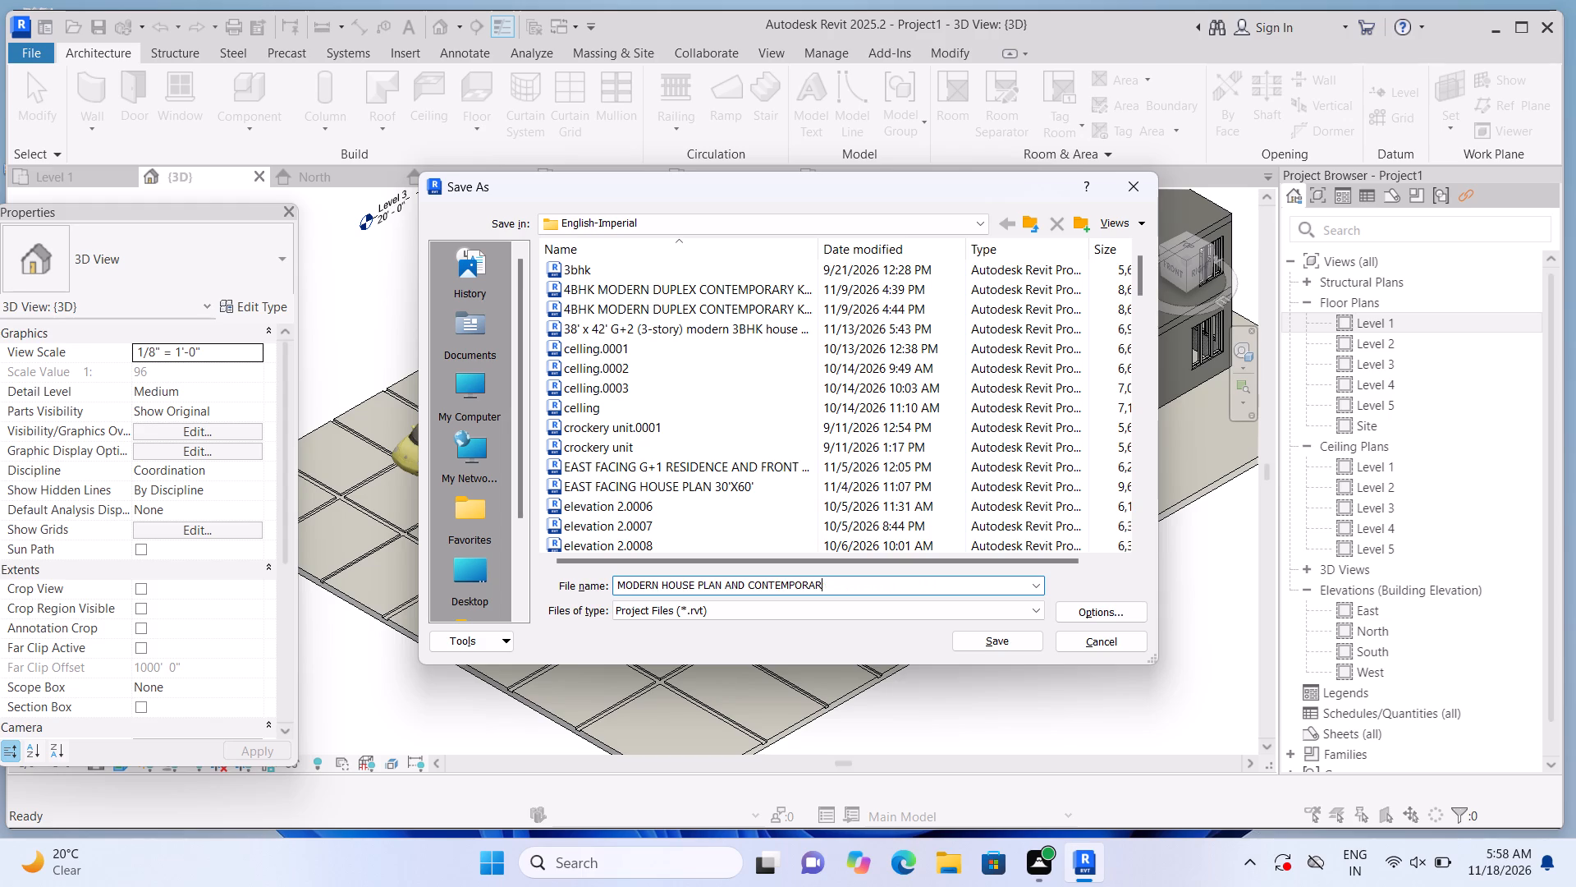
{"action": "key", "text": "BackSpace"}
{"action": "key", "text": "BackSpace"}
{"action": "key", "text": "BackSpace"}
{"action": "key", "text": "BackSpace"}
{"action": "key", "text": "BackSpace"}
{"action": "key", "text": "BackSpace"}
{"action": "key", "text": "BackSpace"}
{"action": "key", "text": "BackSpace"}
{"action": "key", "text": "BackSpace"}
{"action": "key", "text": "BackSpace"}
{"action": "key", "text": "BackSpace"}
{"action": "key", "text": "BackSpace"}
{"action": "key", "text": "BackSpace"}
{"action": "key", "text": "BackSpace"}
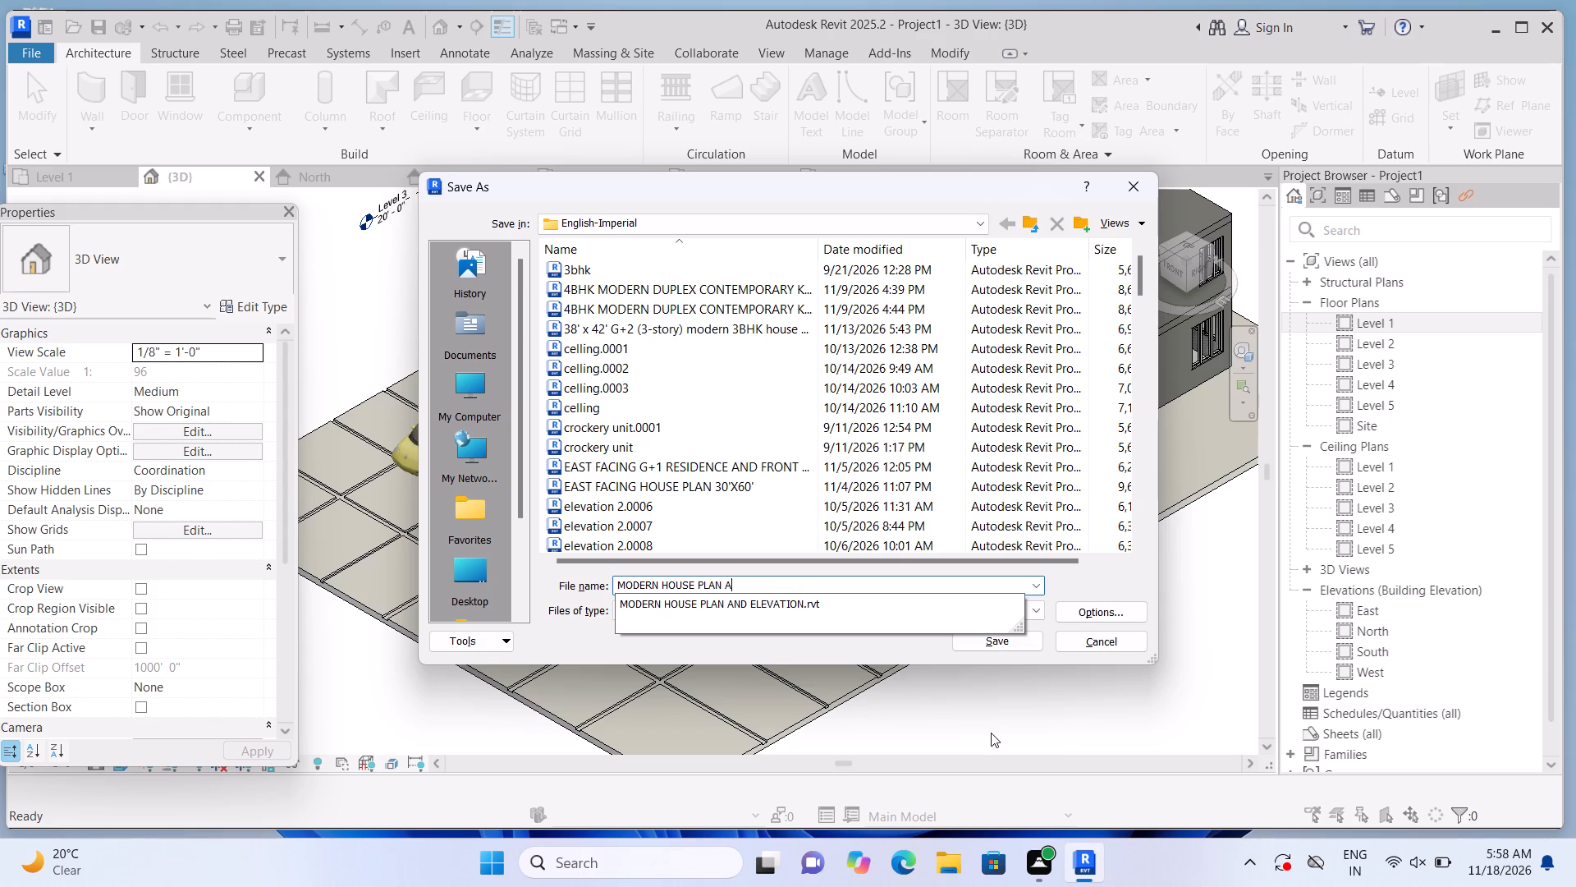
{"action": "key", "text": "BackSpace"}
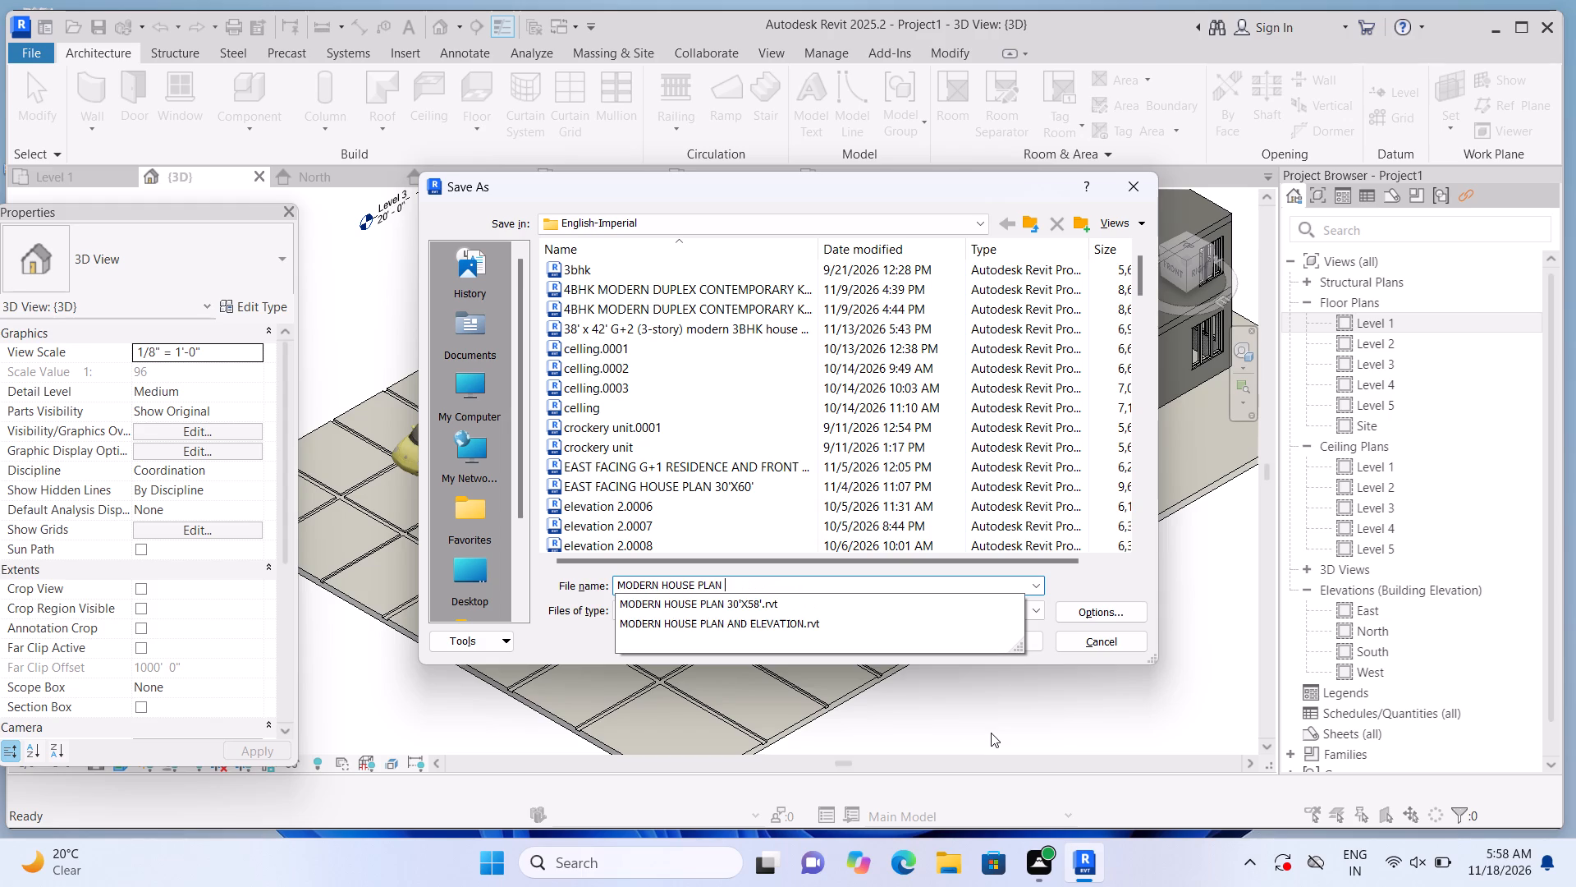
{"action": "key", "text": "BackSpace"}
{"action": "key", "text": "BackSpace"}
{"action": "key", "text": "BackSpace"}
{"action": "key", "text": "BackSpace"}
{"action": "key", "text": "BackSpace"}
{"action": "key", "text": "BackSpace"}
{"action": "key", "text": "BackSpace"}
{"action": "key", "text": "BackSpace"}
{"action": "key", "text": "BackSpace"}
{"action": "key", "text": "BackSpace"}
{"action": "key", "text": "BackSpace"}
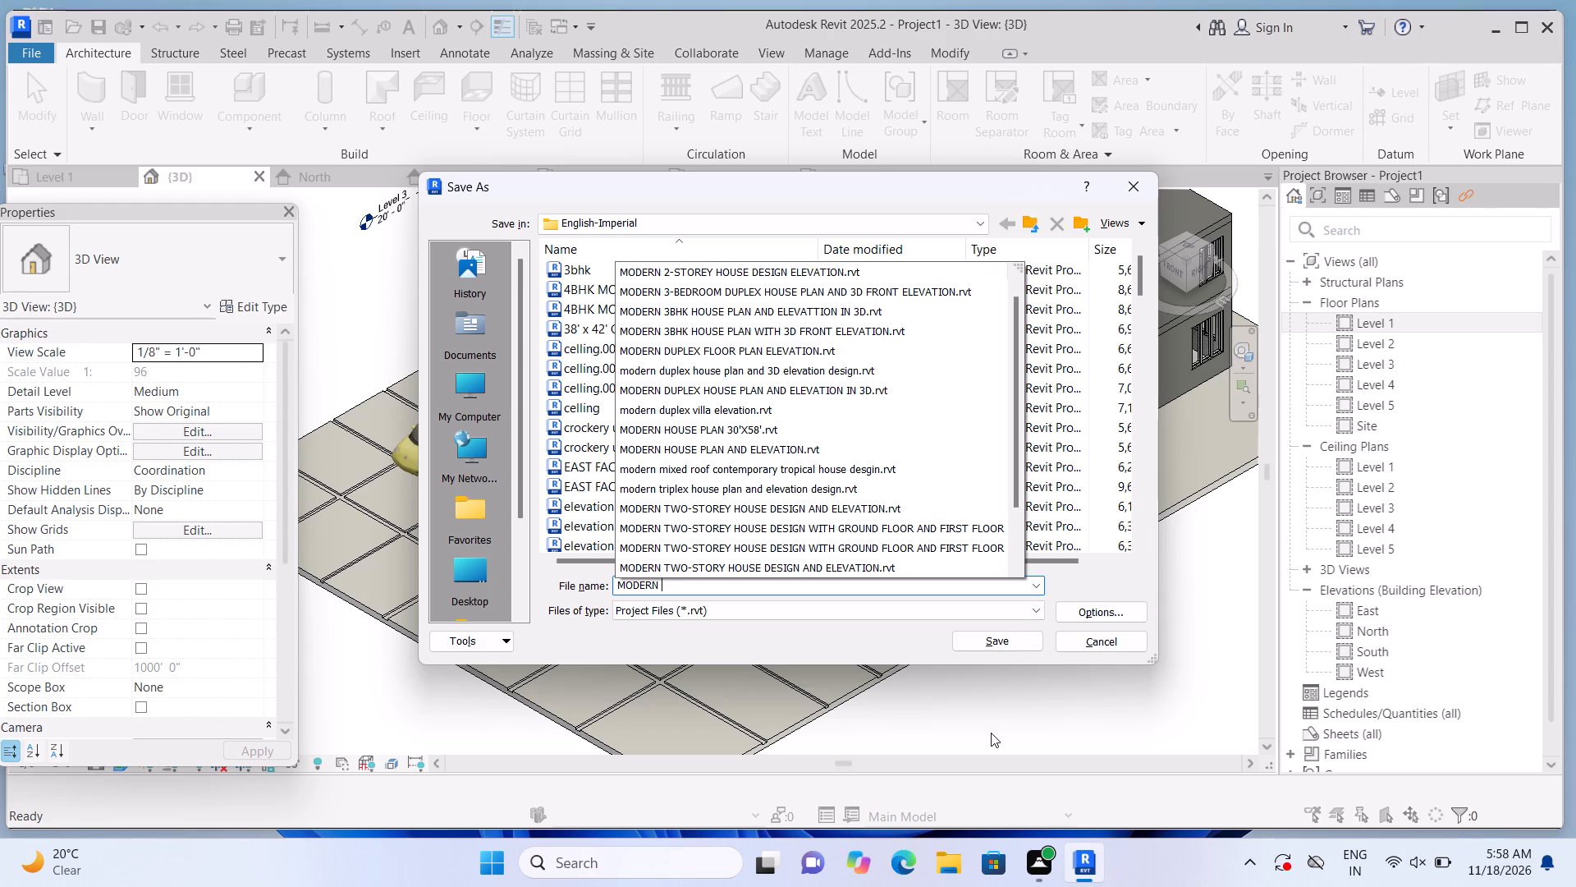
Complete the file name as MODERN MIXED ROOF CONTEMPORARY TROPICAL HOUSE DESIGN AND ELEVATION DESIGN.rvt and save the project.
{"action": "type", "text": "MIXED ROOF"}
{"action": "key", "text": "space"}
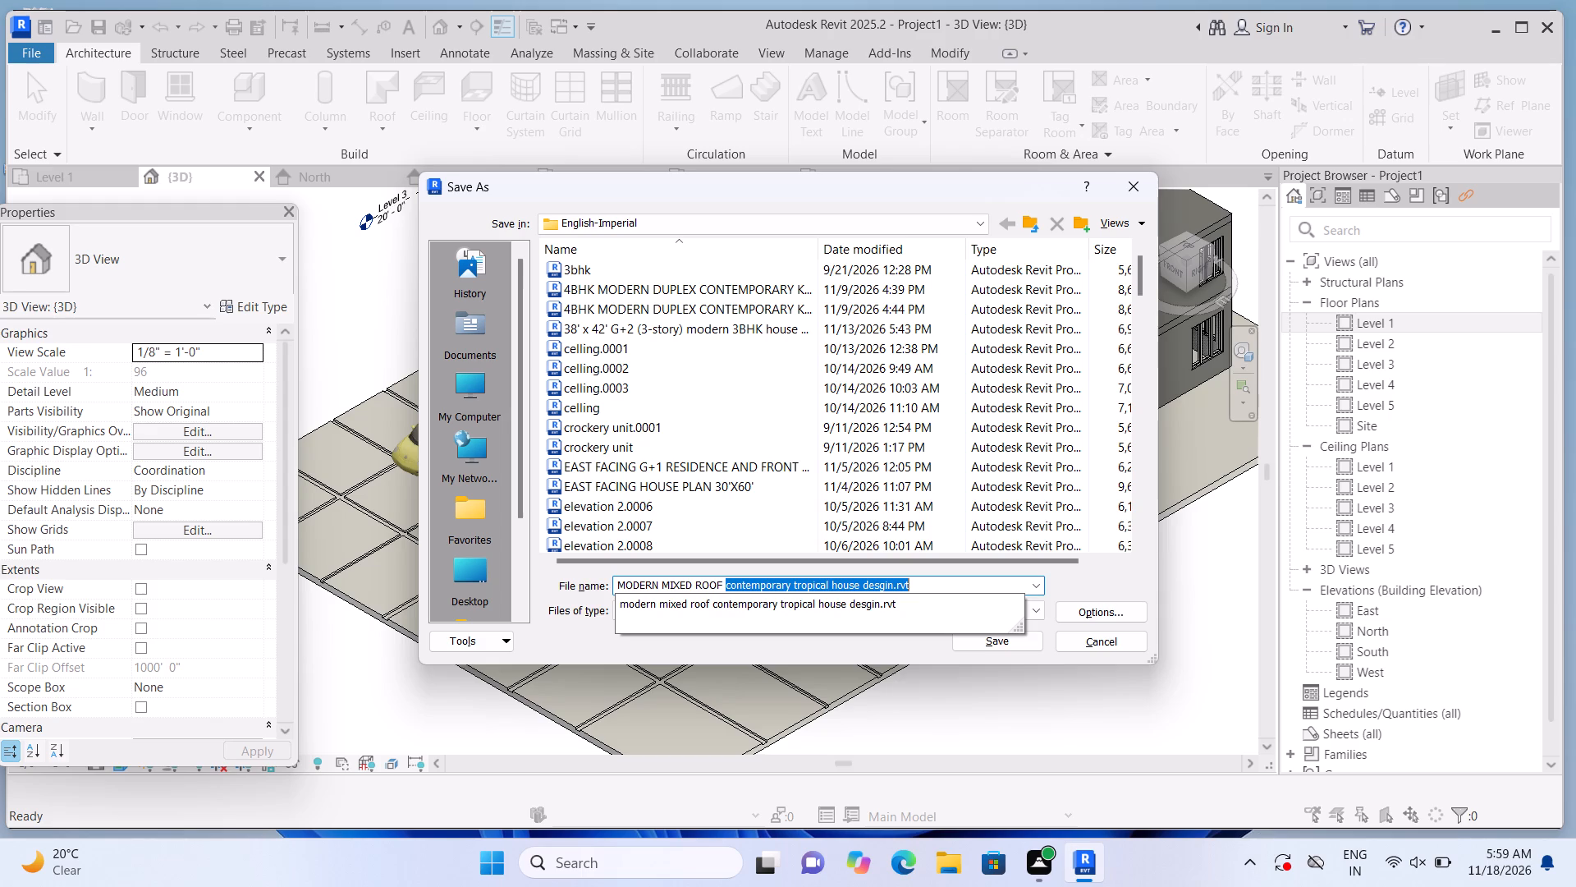
{"action": "key", "text": "c"}
{"action": "type", "text": "ONT"}
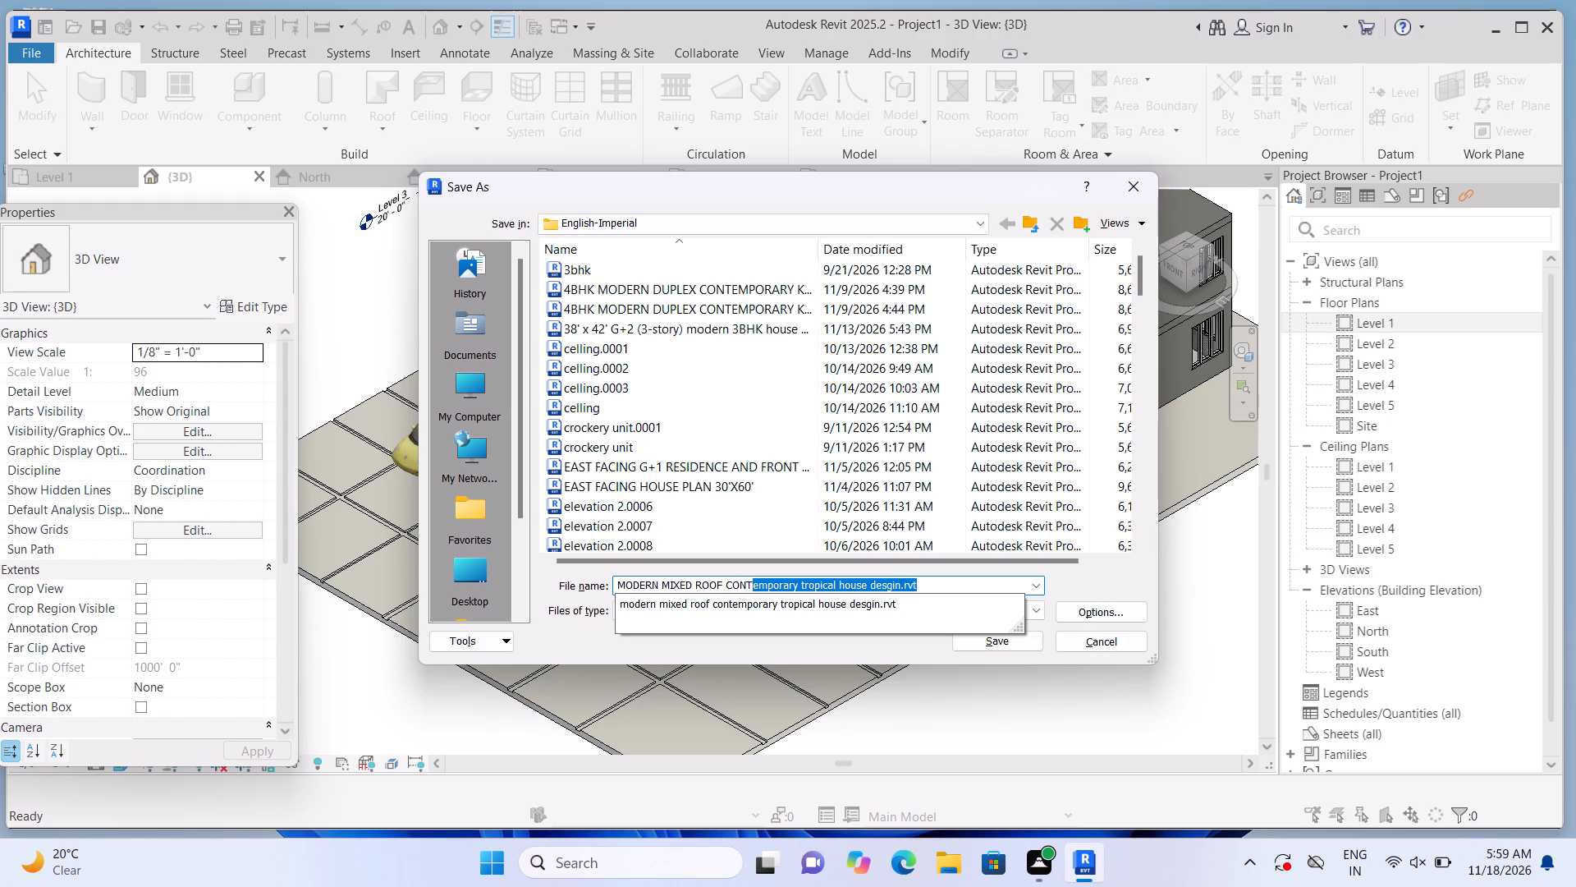
{"action": "type", "text": "EMPO"}
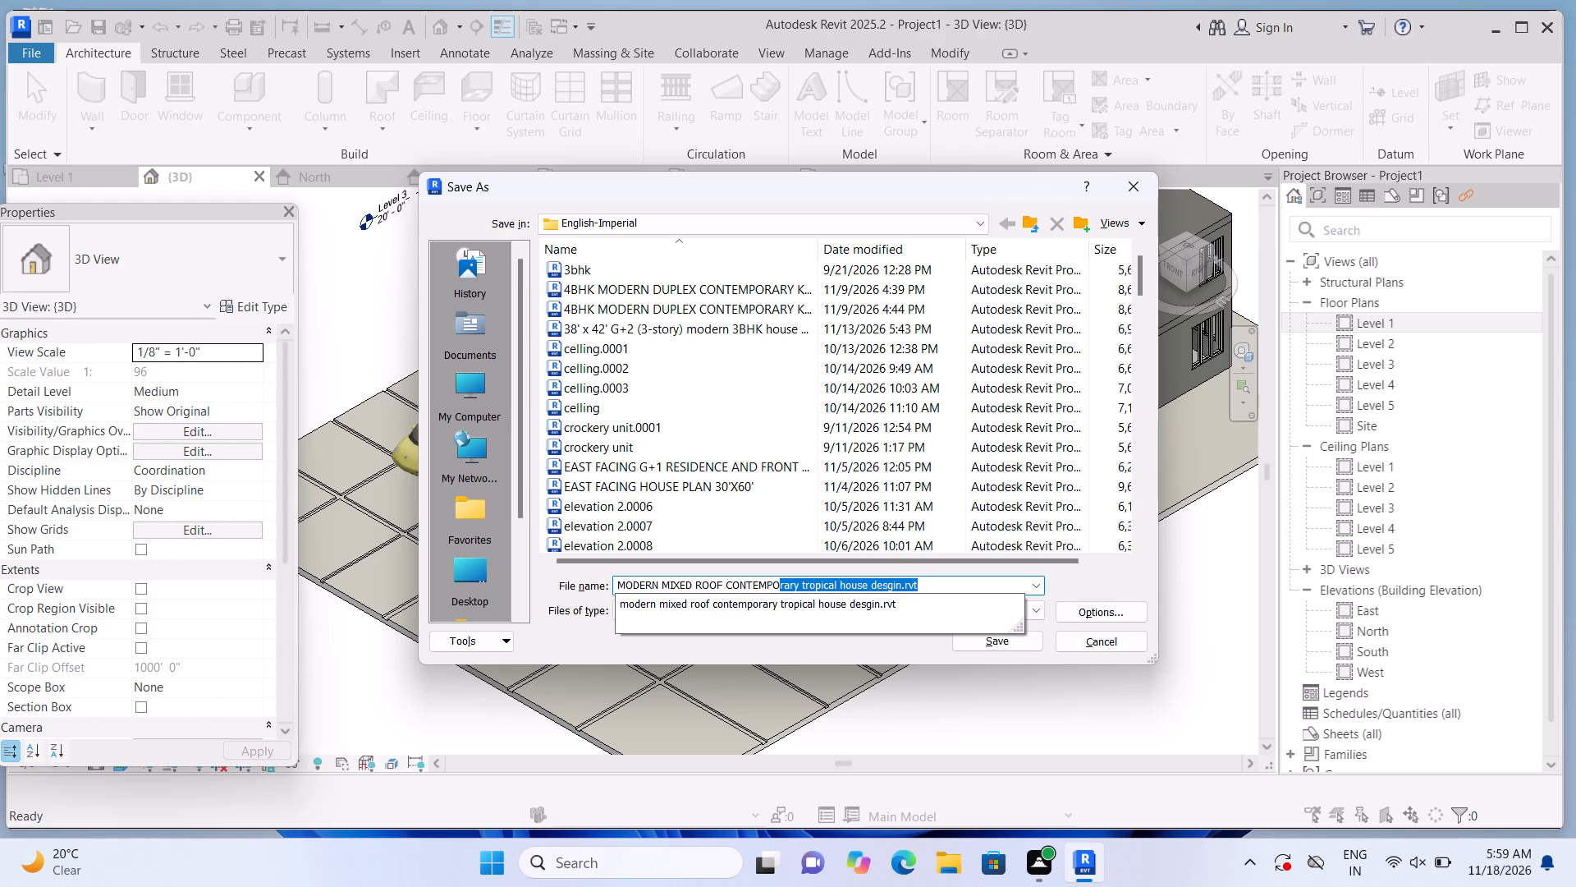
{"action": "type", "text": "RARY"}
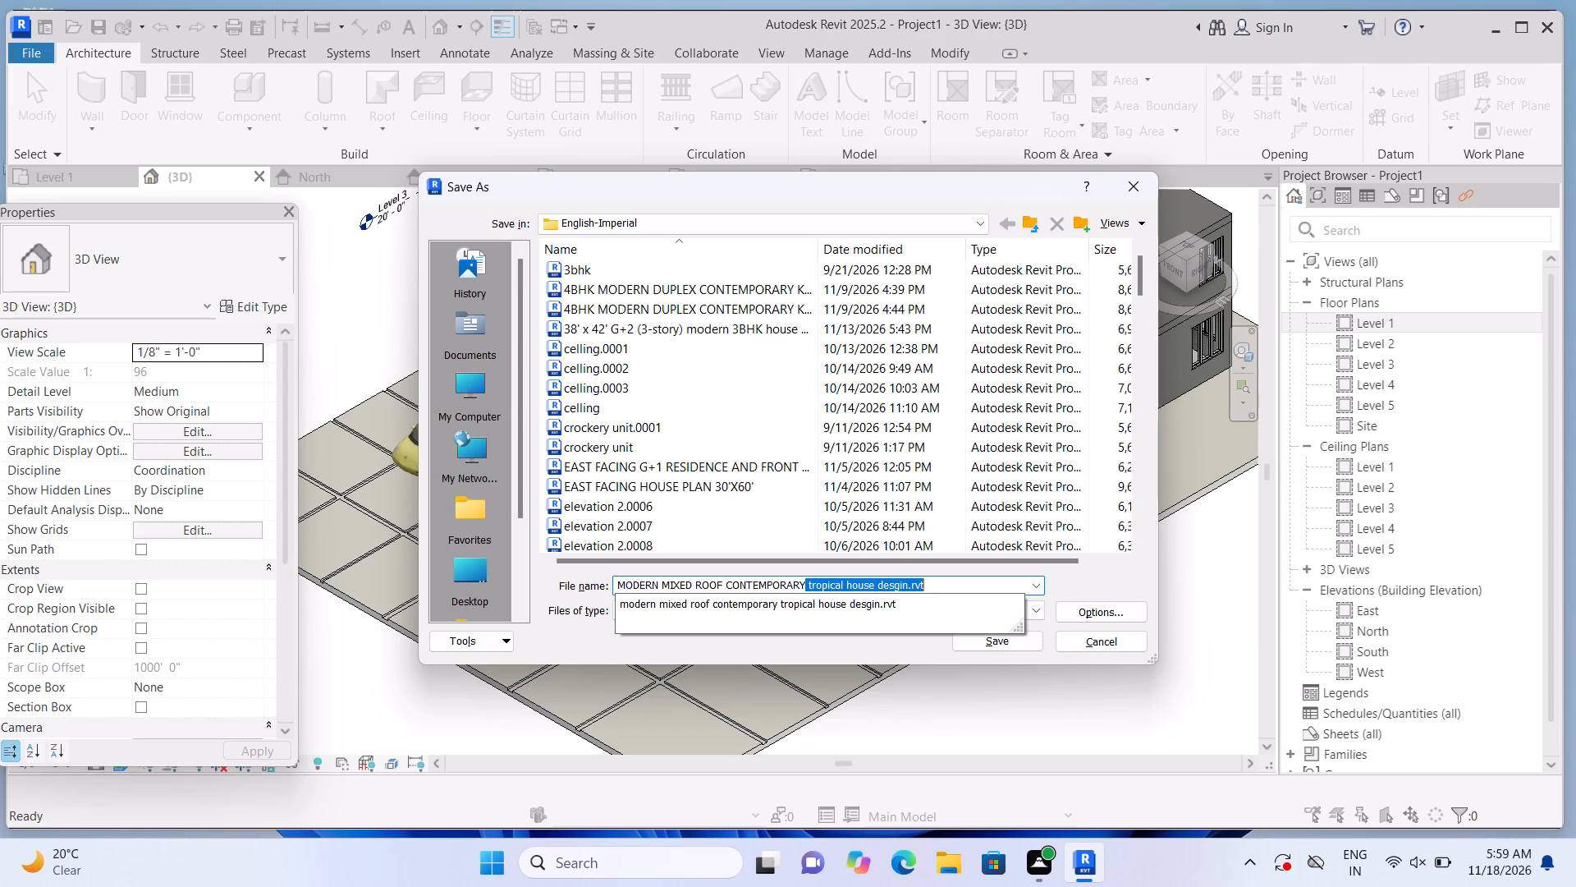
{"action": "key", "text": "space"}
{"action": "type", "text": "TROPICAL"}
{"action": "key", "text": "space"}
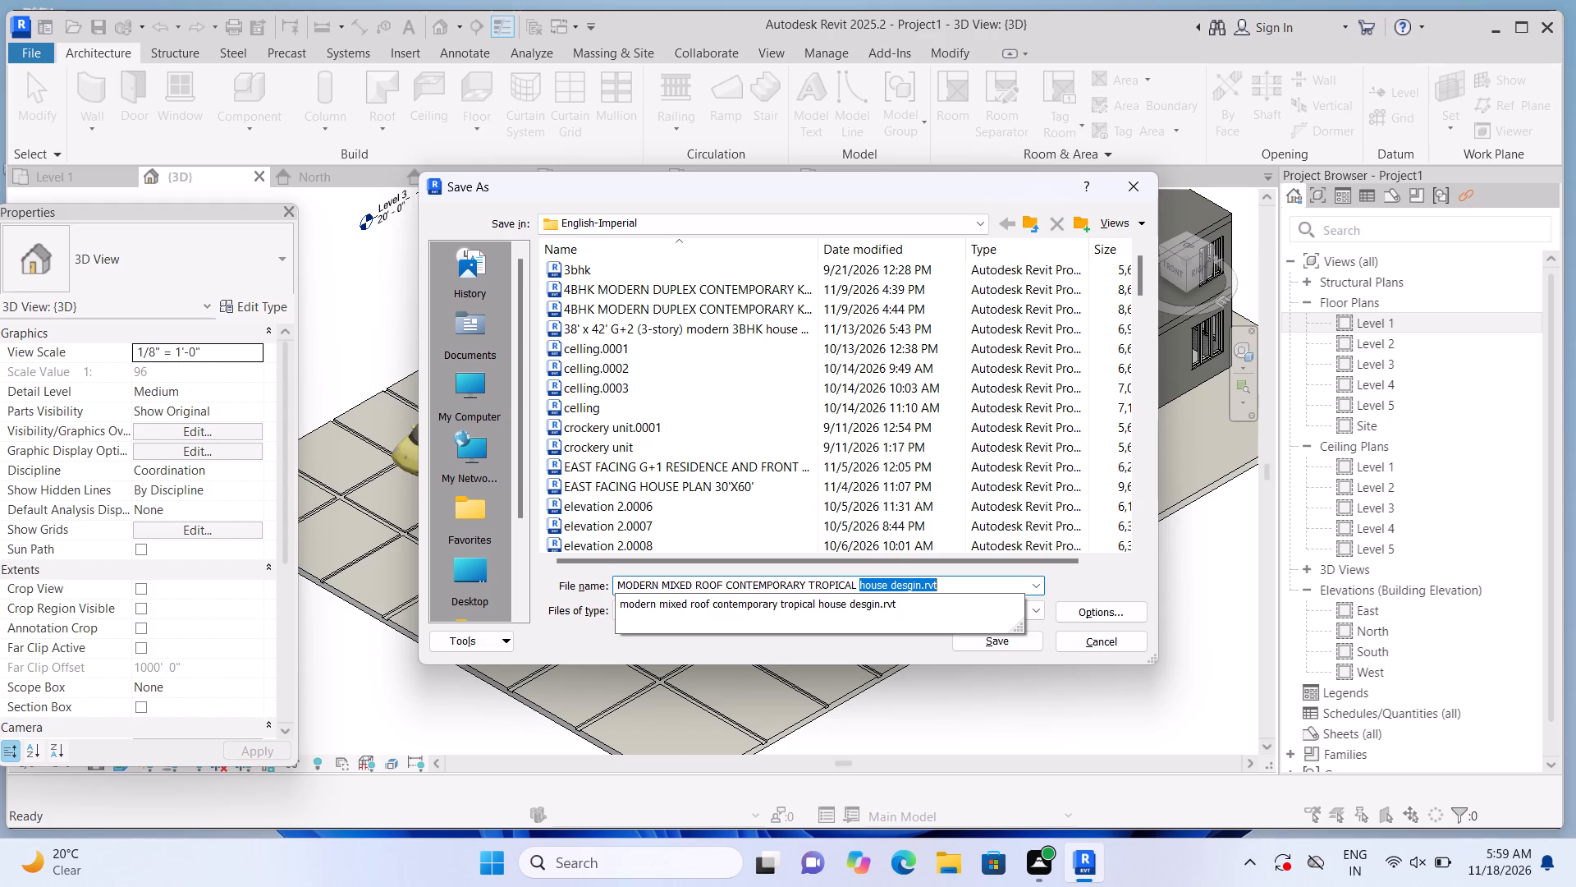
{"action": "type", "text": "HOUSE DES"}
{"action": "type", "text": "IGN"}
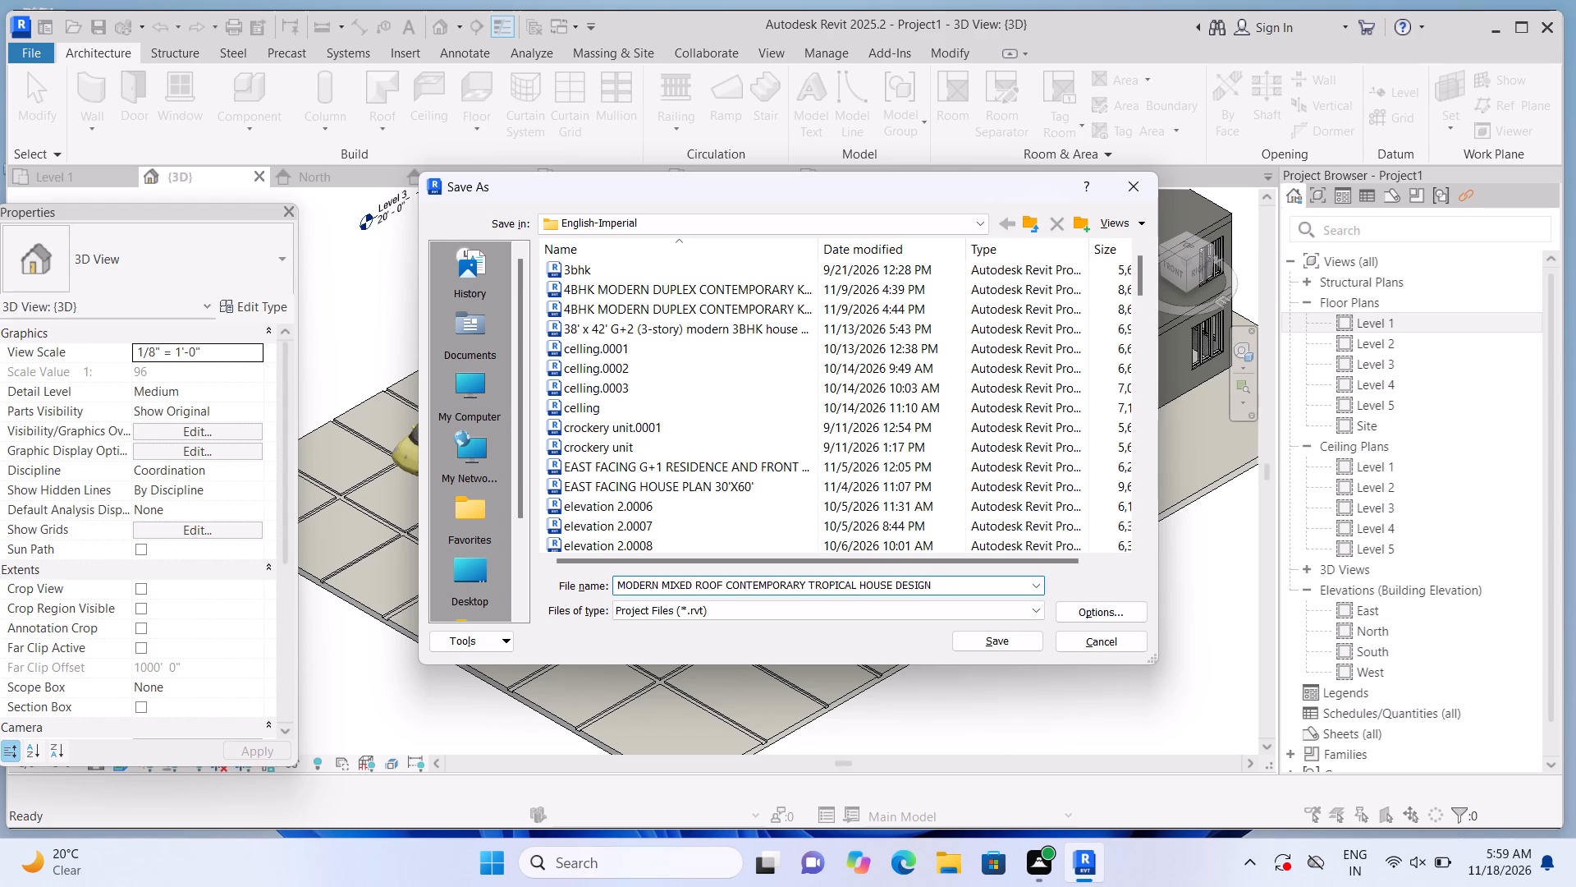
{"action": "key", "text": "space"}
{"action": "type", "text": "AND ELEVATION"}
{"action": "key", "text": "space"}
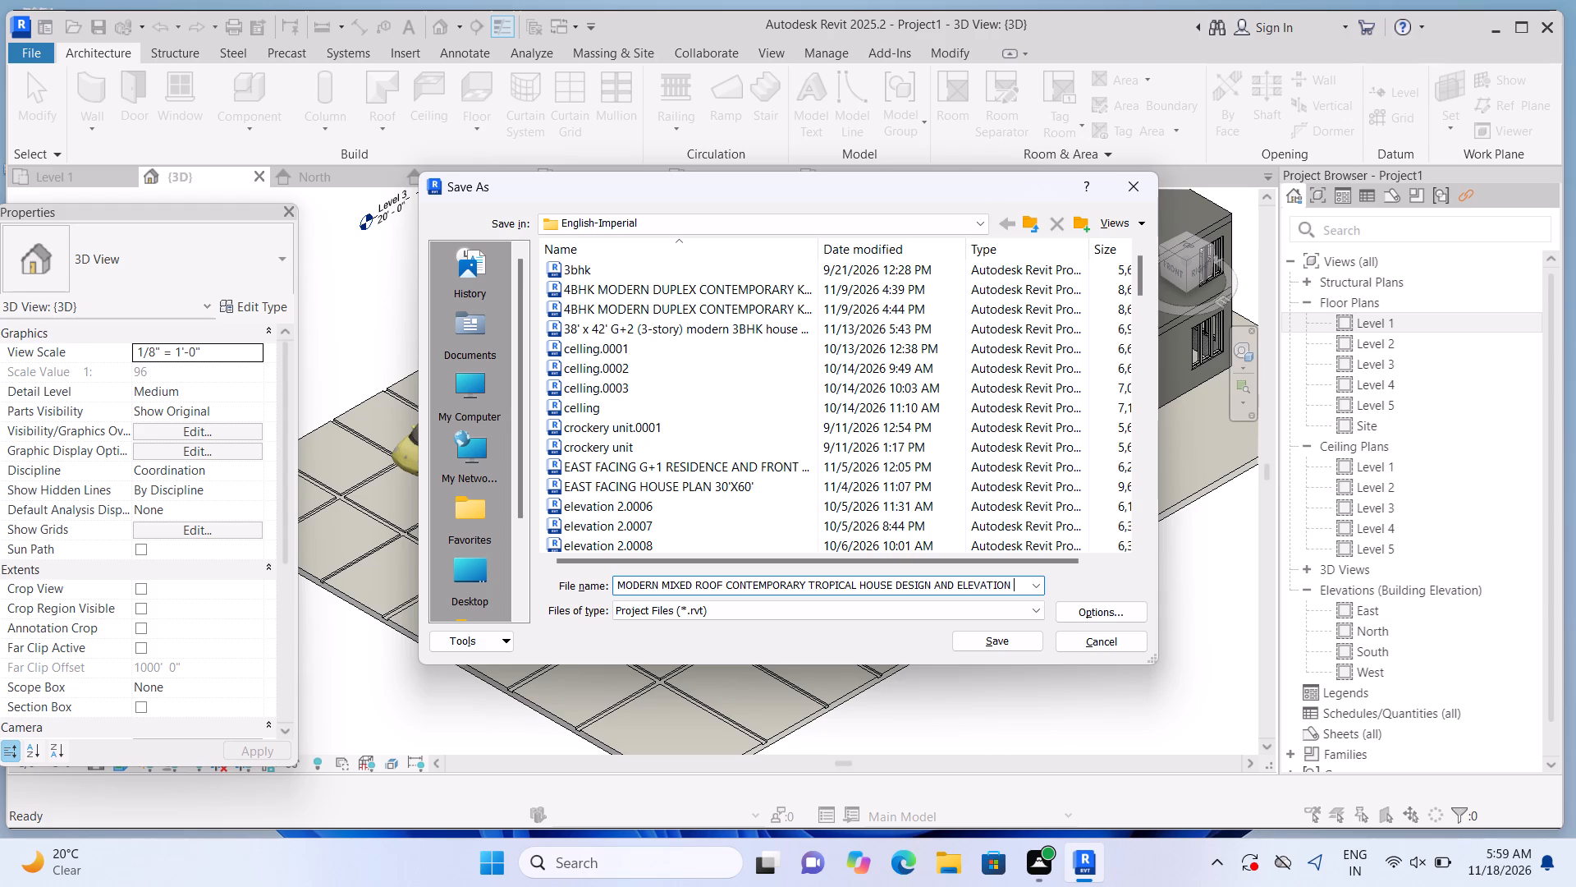
{"action": "type", "text": "DESIGN"}
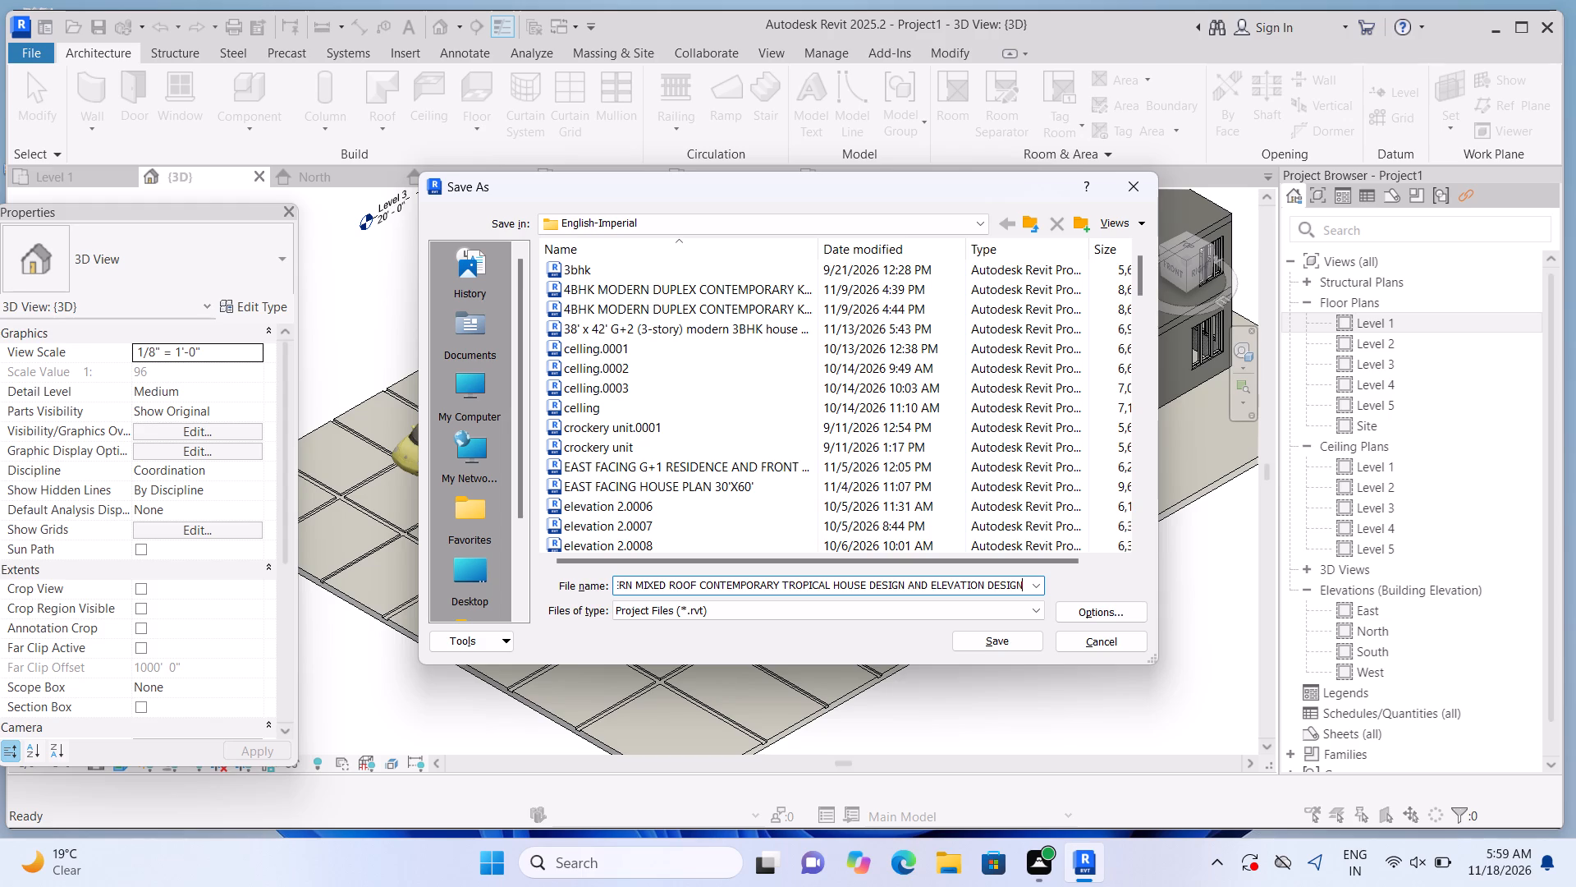
{"action": "key", "text": "period"}
{"action": "type", "text": "rvt"}
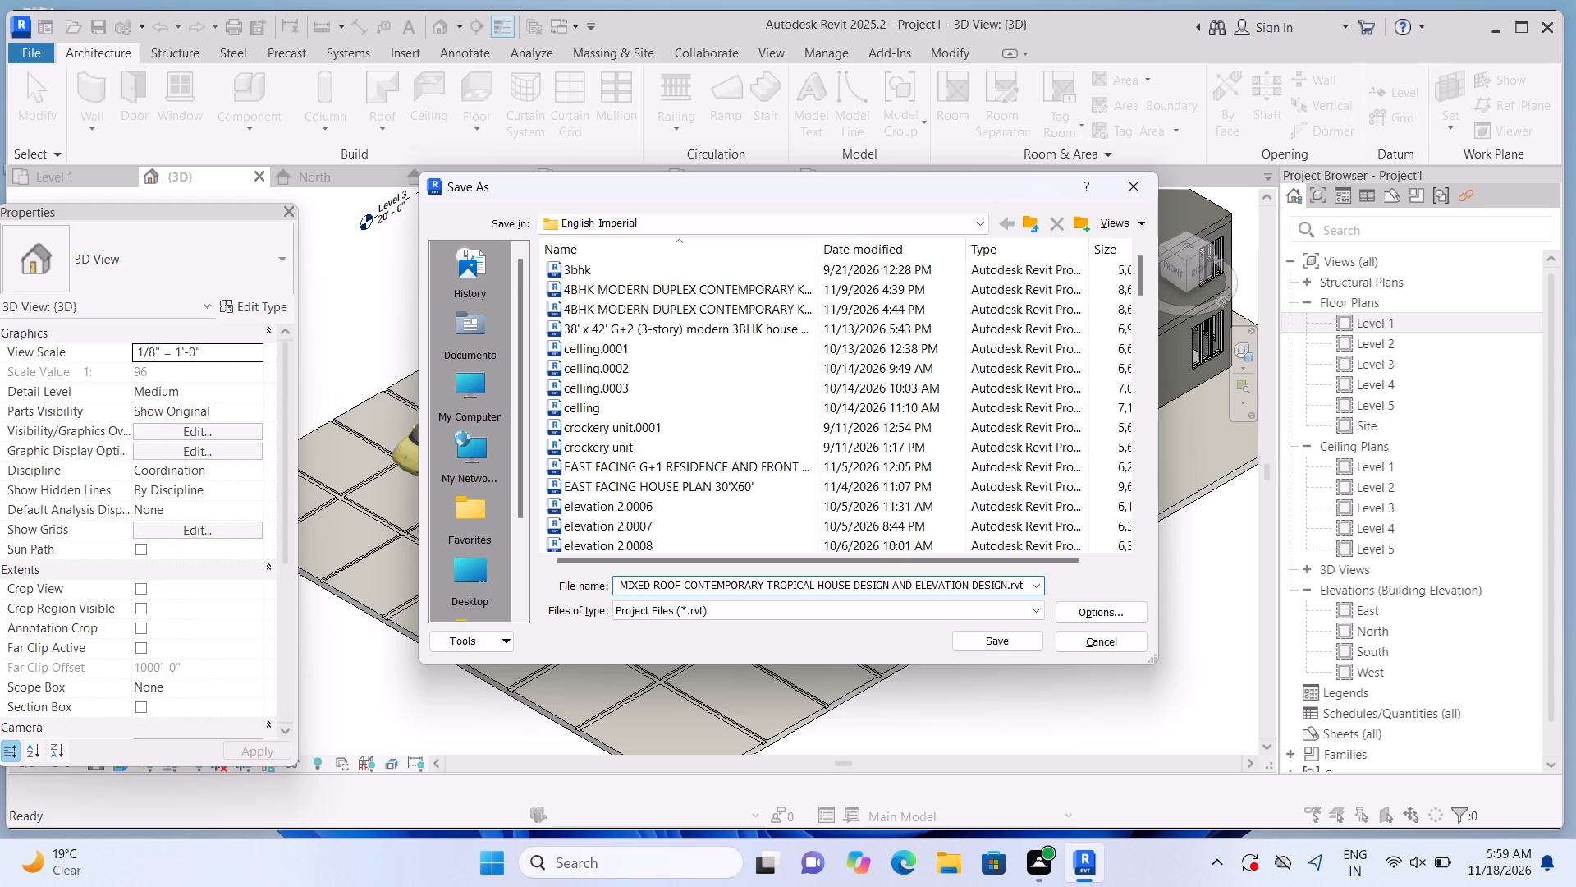
{"action": "left_click", "coordinate": [1022, 643]}
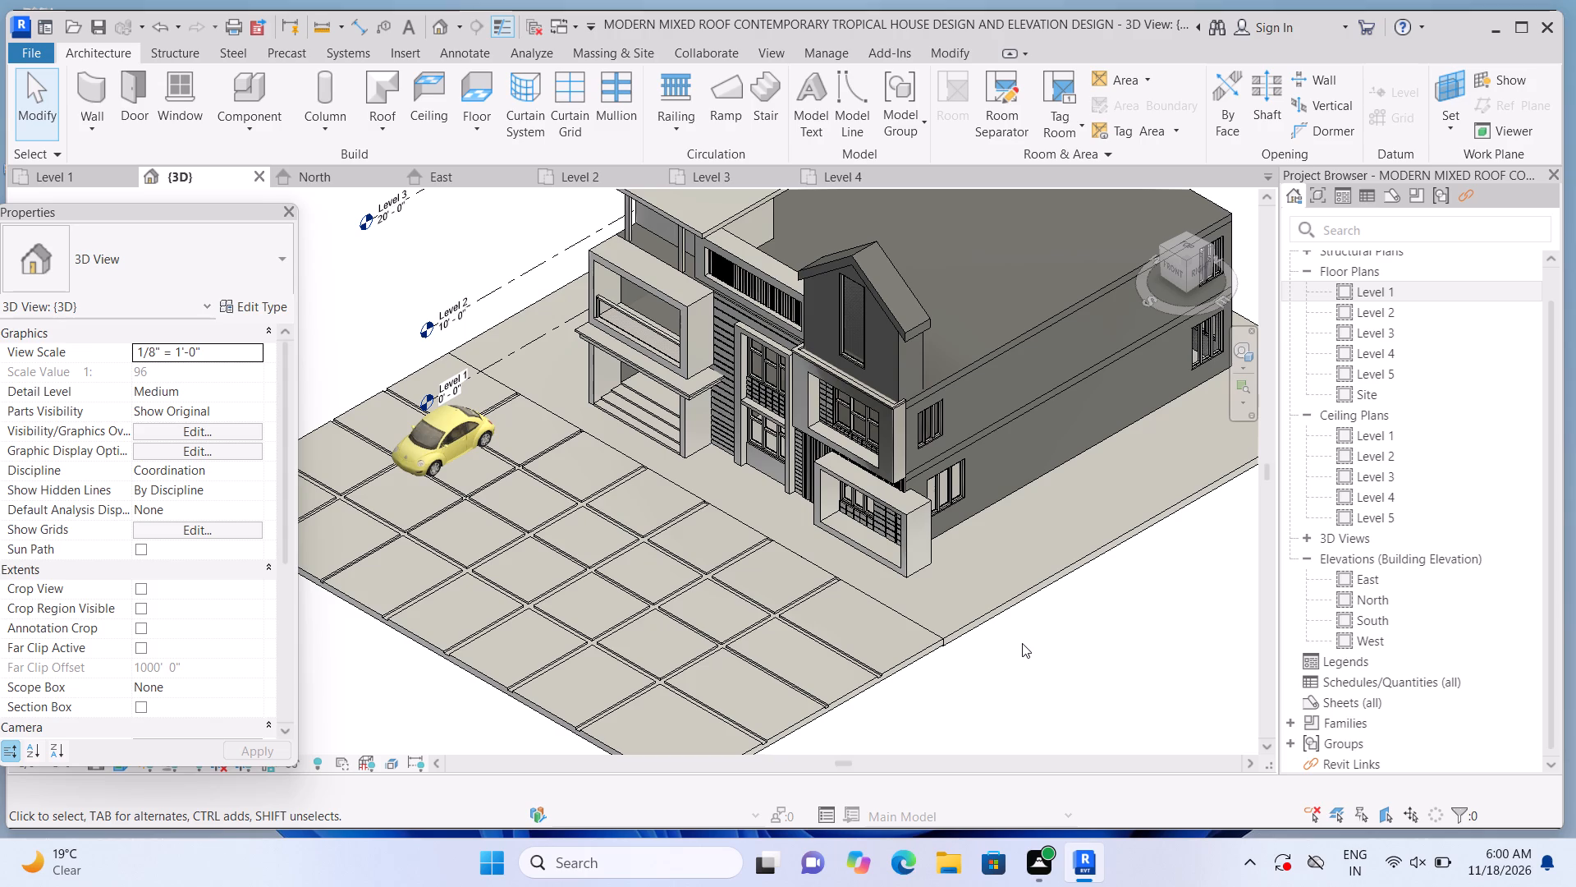
Print the current window of the 3D view with the Microsoft Print to PDF printer.
{"action": "key", "text": "ctrl+p"}
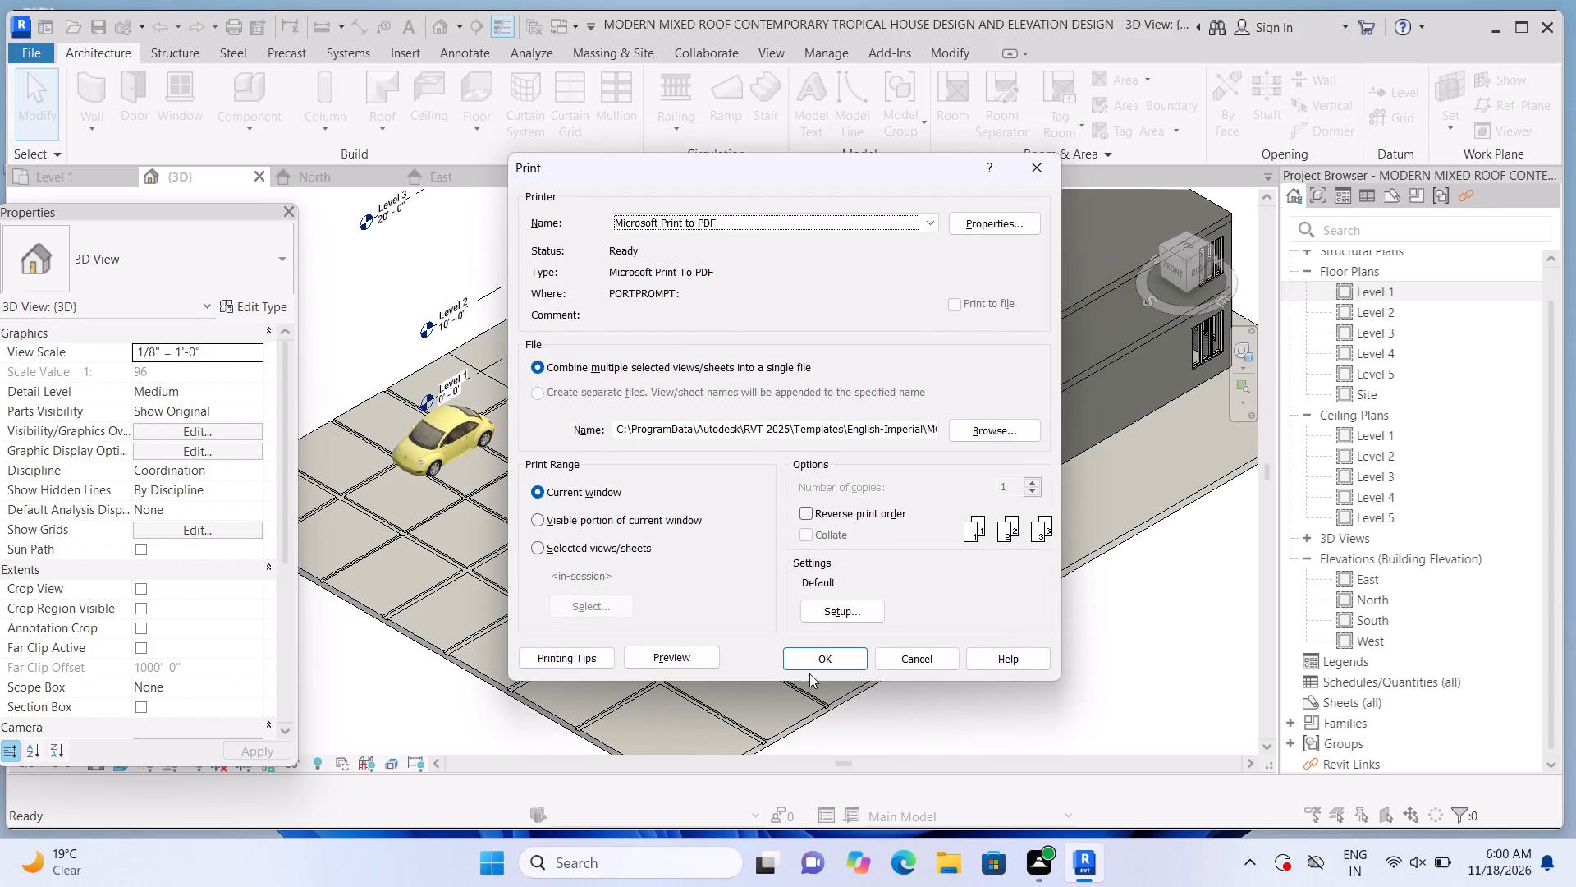
{"action": "left_click", "coordinate": [827, 656]}
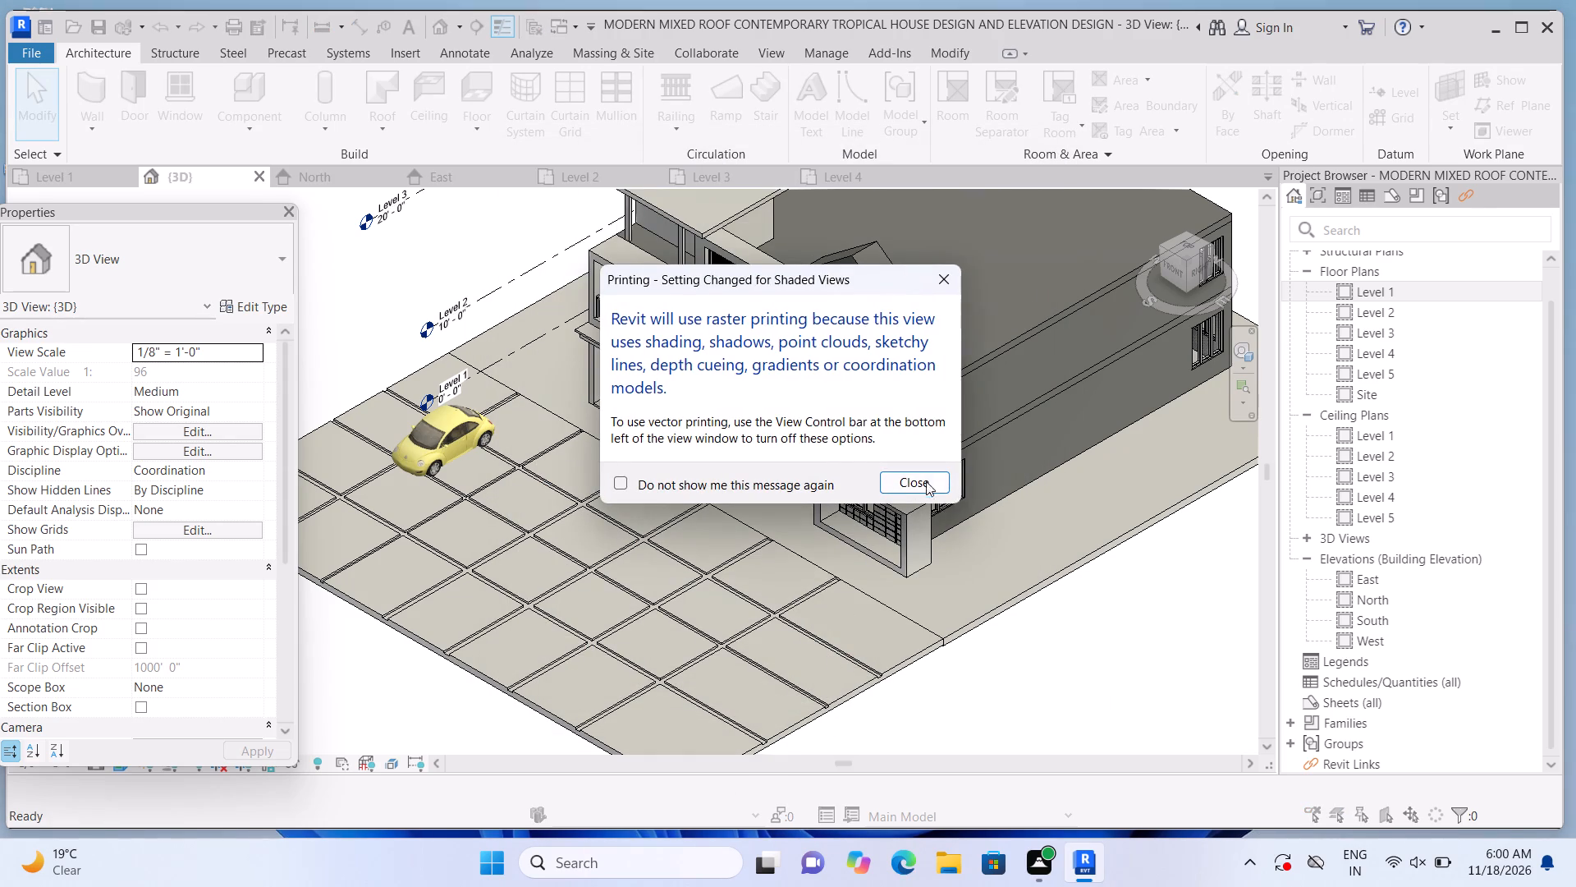
{"action": "left_click", "coordinate": [928, 478]}
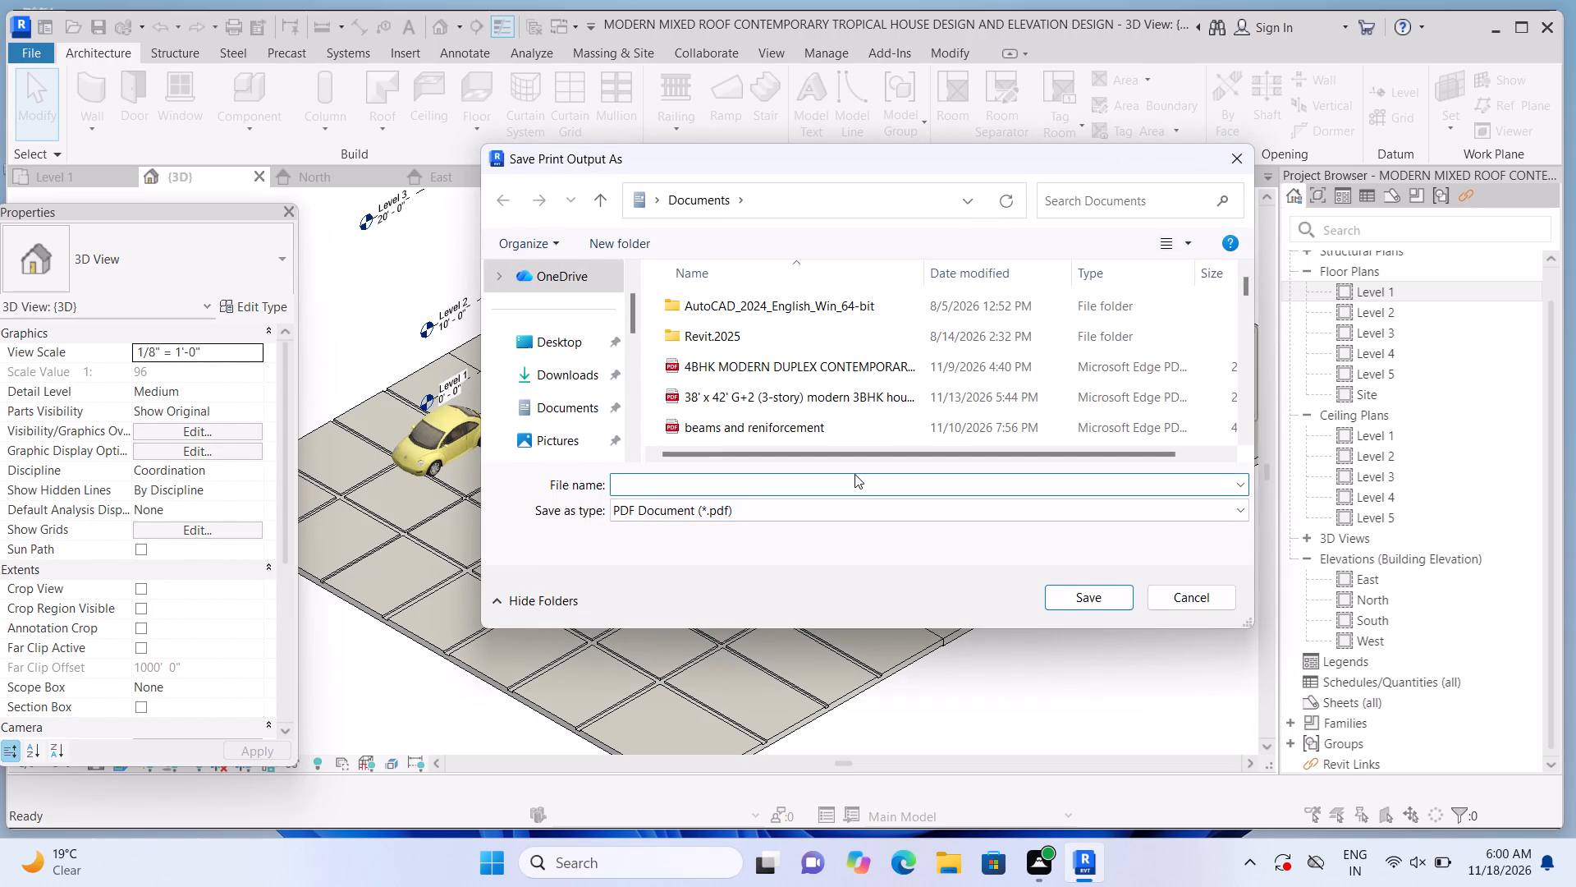
Save the PDF print output in Documents as MODERN MIXED ROOF CONTEMPORARY TROPICAL HOUSE DESIGN AND ELEVATION.
{"action": "type", "text": "MODERN"}
{"action": "key", "text": "space"}
{"action": "type", "text": "MIXED"}
{"action": "key", "text": "space"}
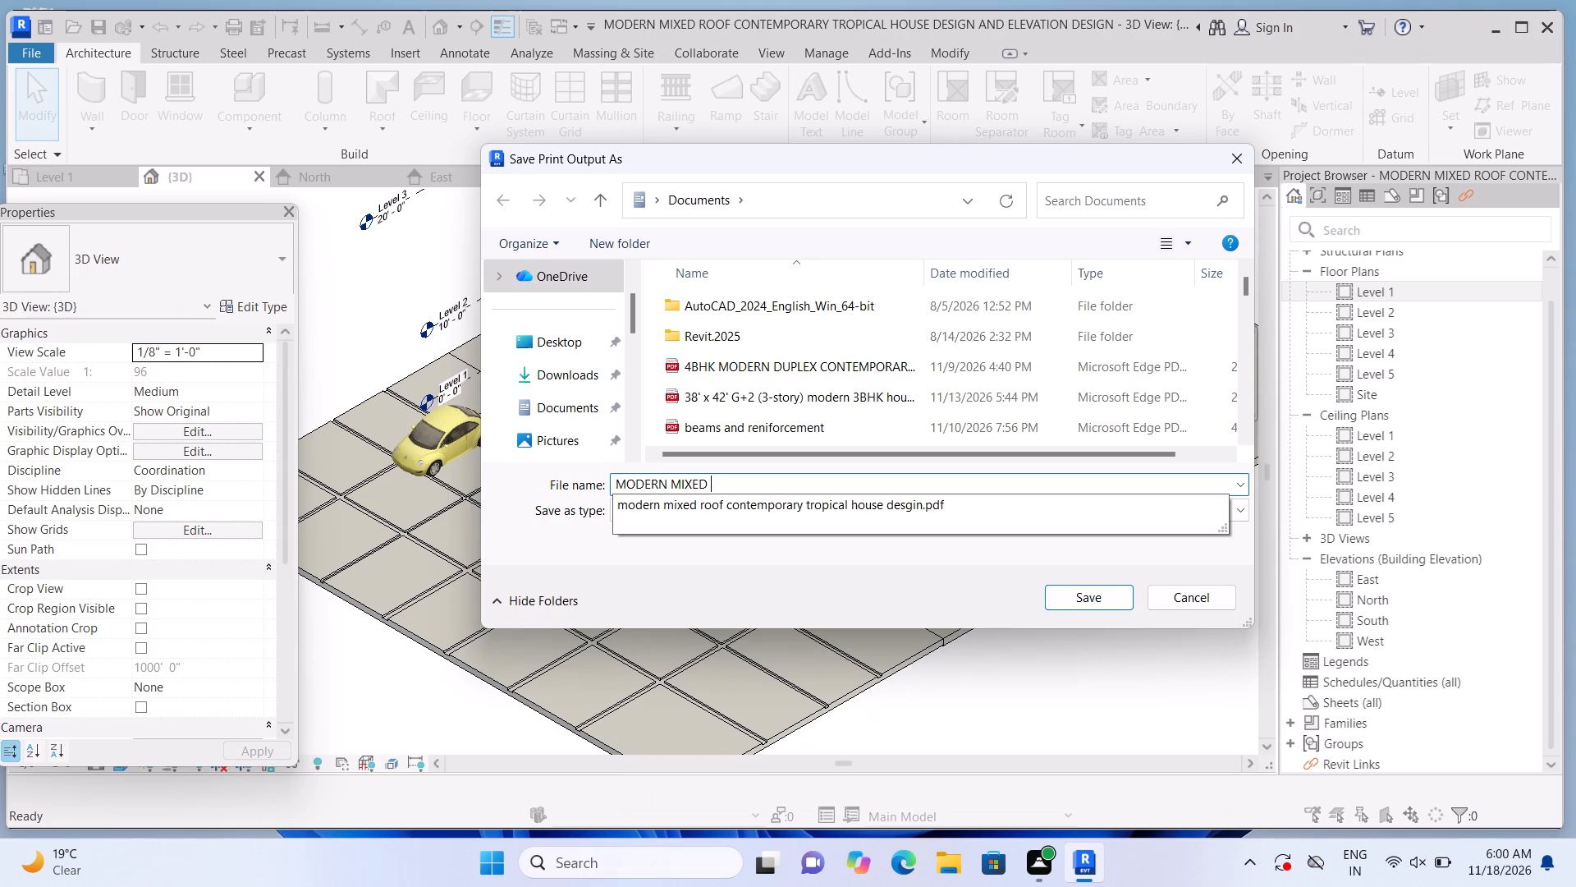
{"action": "type", "text": "ROO"}
{"action": "type", "text": "F"}
{"action": "key", "text": "space"}
{"action": "type", "text": "CONTE"}
{"action": "key", "text": "m"}
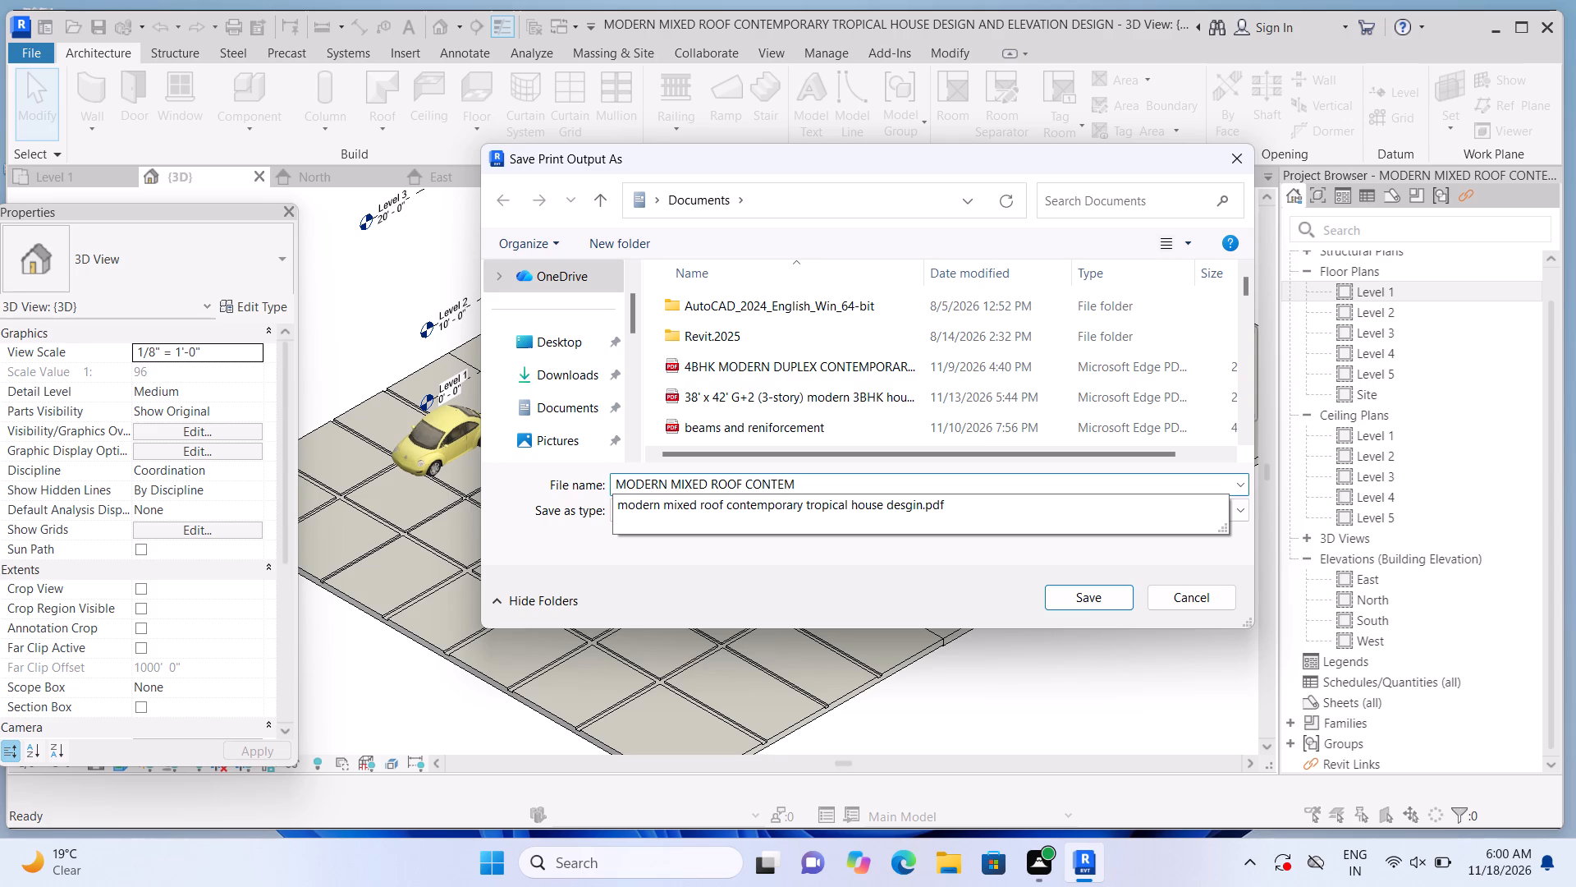
{"action": "type", "text": "PORARY"}
{"action": "key", "text": "space"}
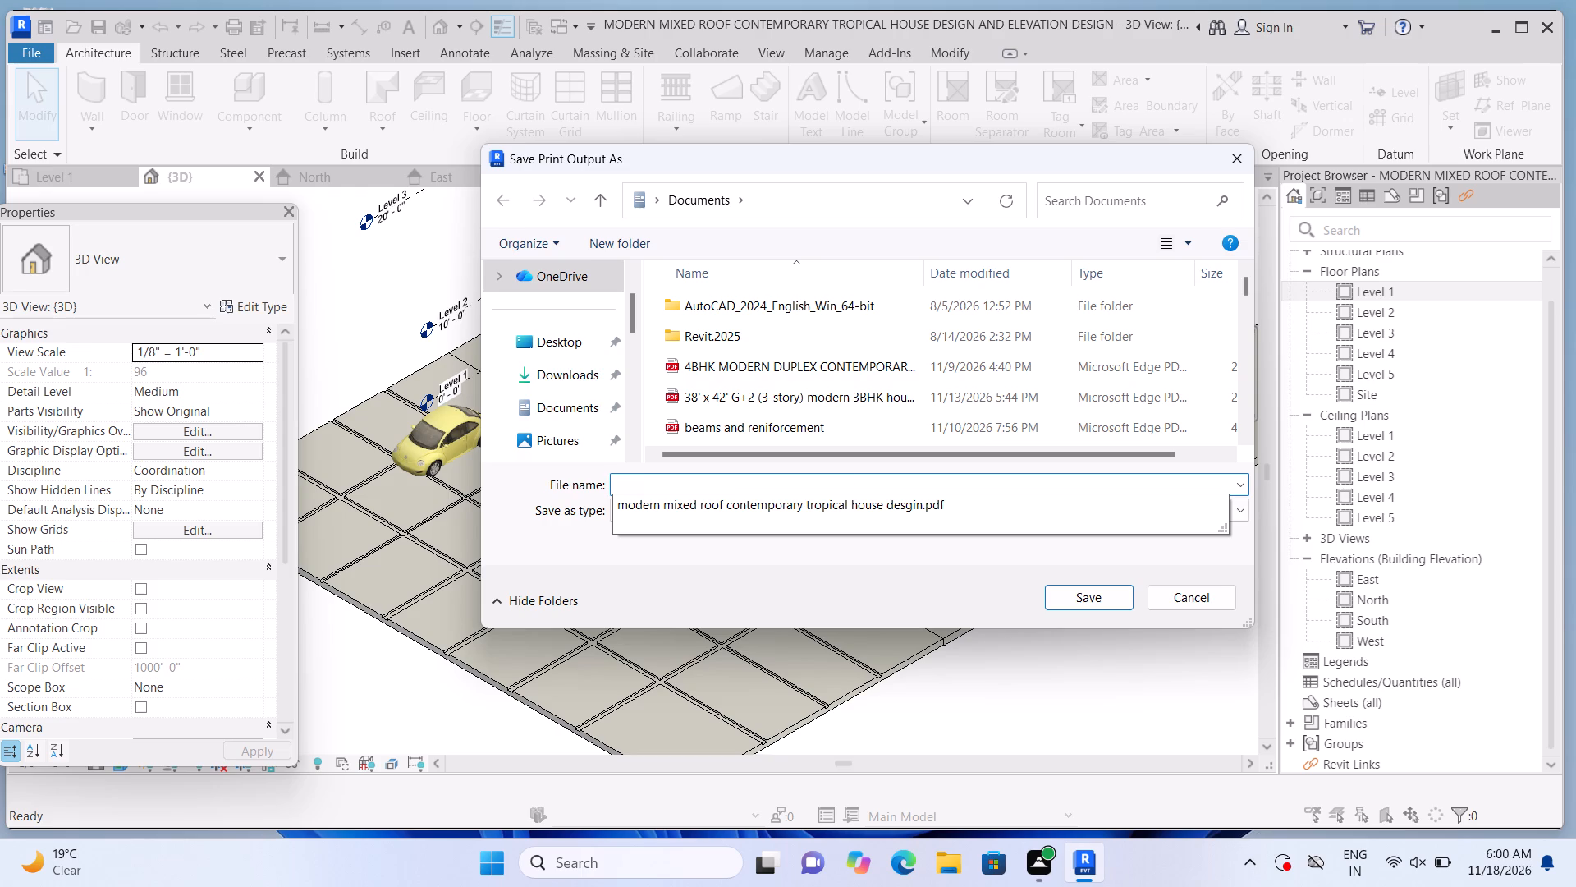
{"action": "type", "text": "TROPICAL"}
{"action": "key", "text": "space"}
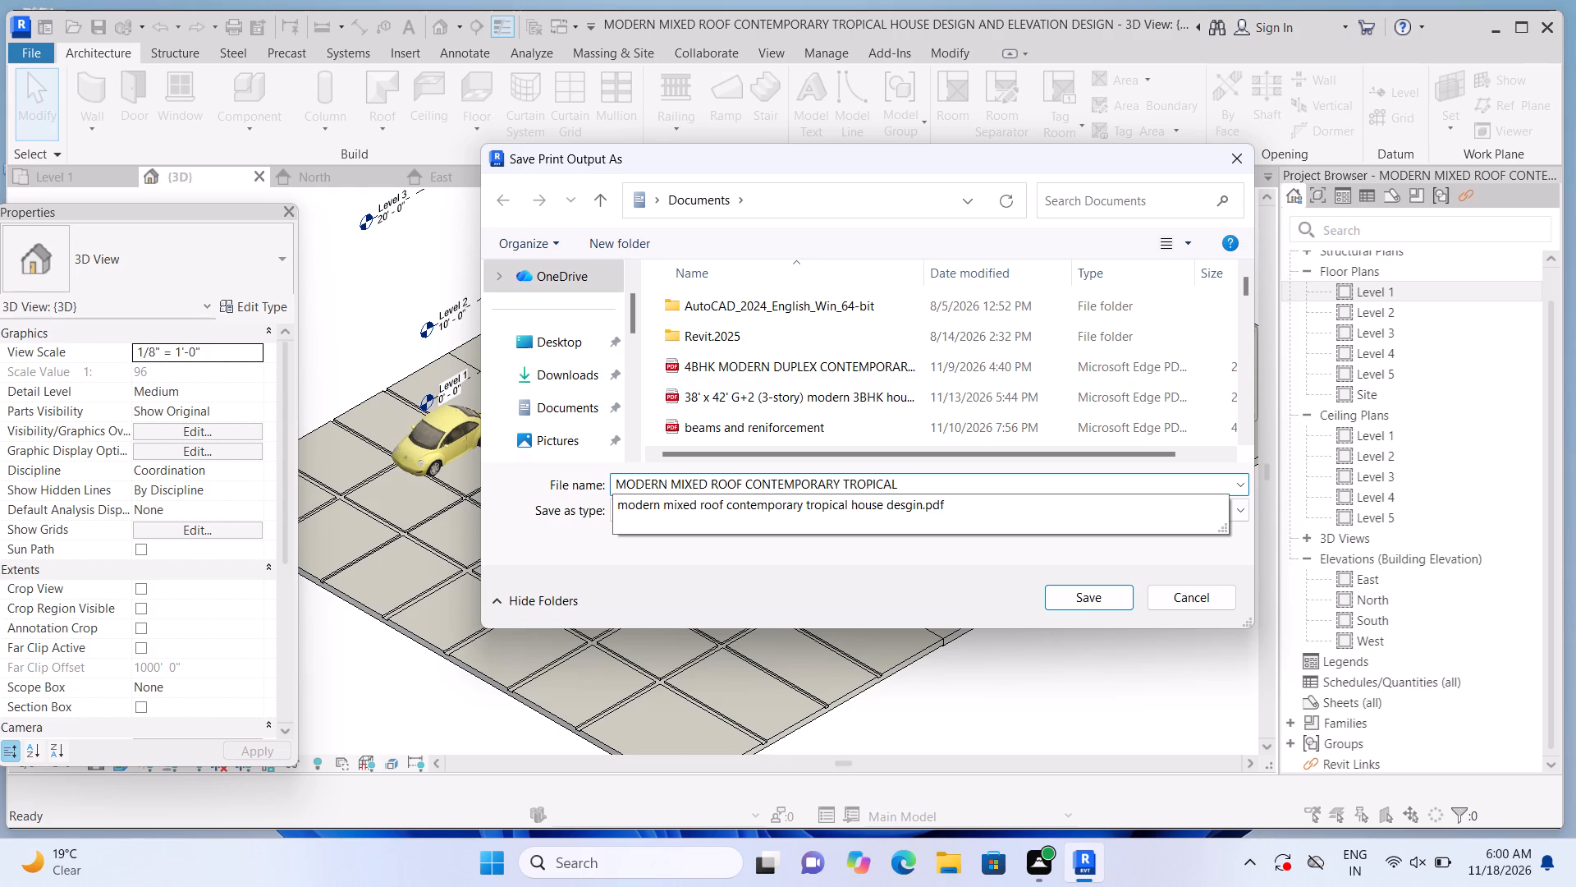
{"action": "type", "text": "HOUSE"}
{"action": "key", "text": "space"}
{"action": "type", "text": "DESIGN ELE"}
{"action": "key", "text": "BackSpace"}
{"action": "key", "text": "BackSpace"}
{"action": "key", "text": "BackSpace"}
{"action": "key", "text": "BackSpace"}
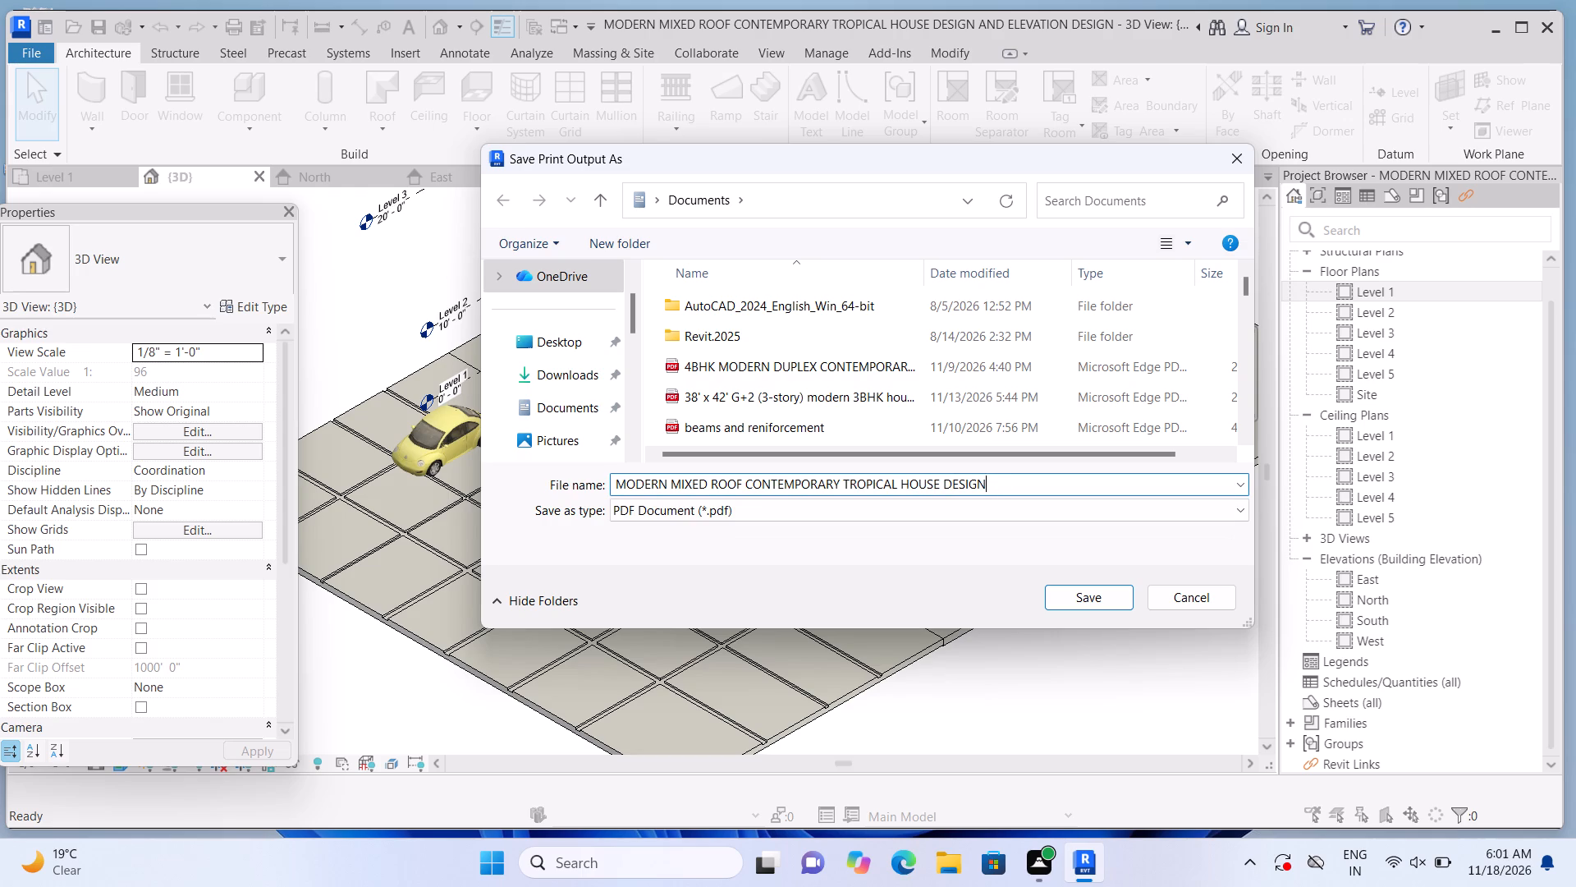
{"action": "key", "text": "space"}
{"action": "type", "text": "AND ELE"}
{"action": "type", "text": "VATION"}
{"action": "left_click", "coordinate": [1061, 595]}
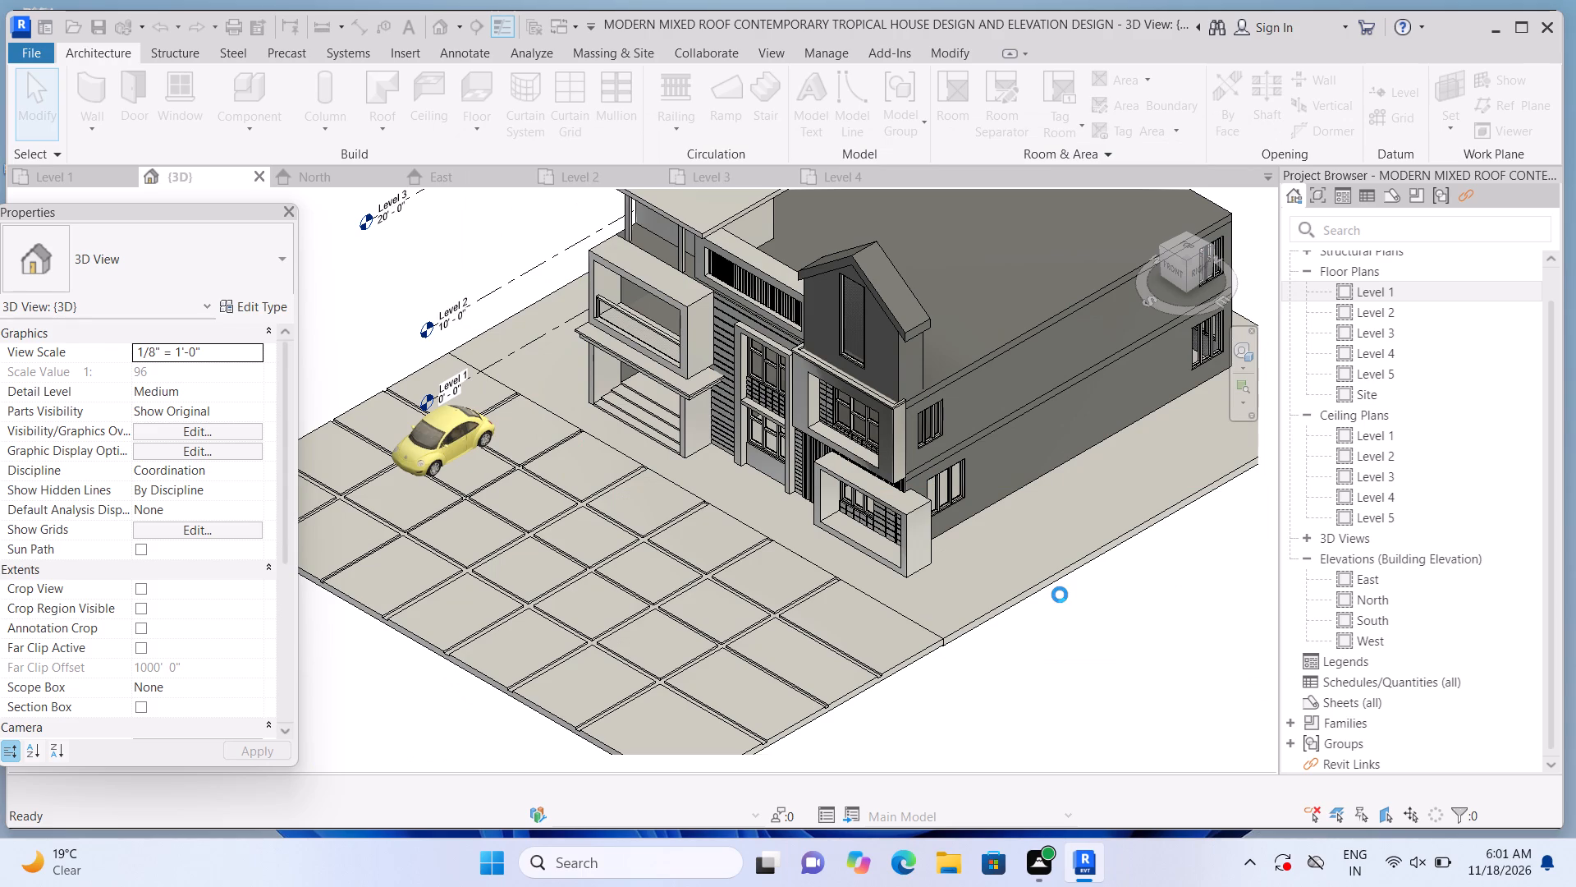